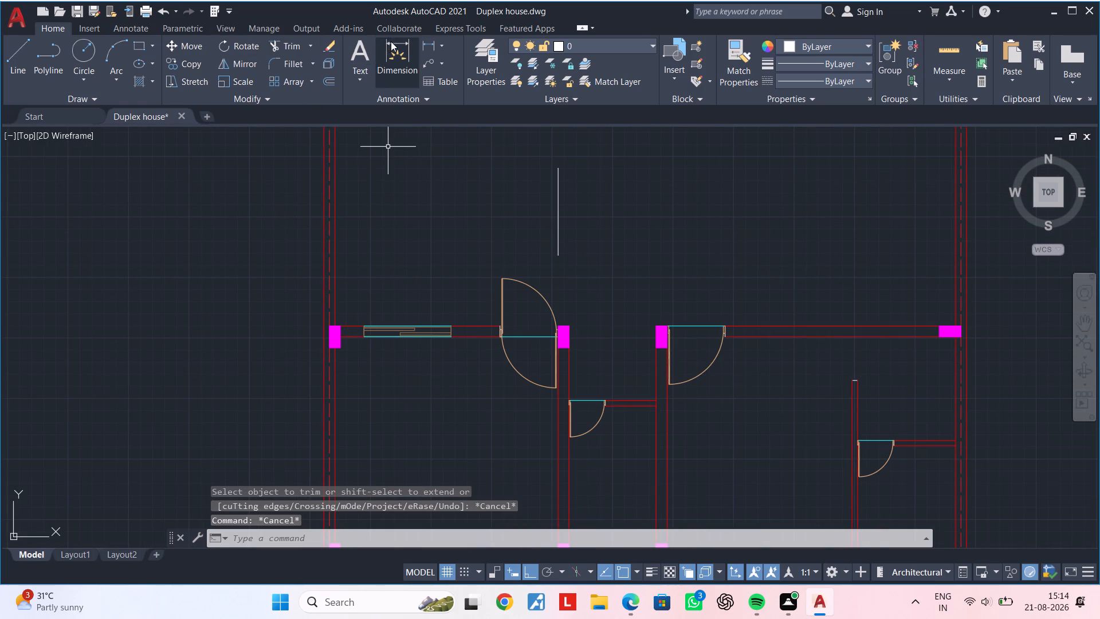
Draw a narrow vertical rectangle about 6' long against the standalone line above the double door, ending at the line's lower endpoint.
left_click(141, 49)
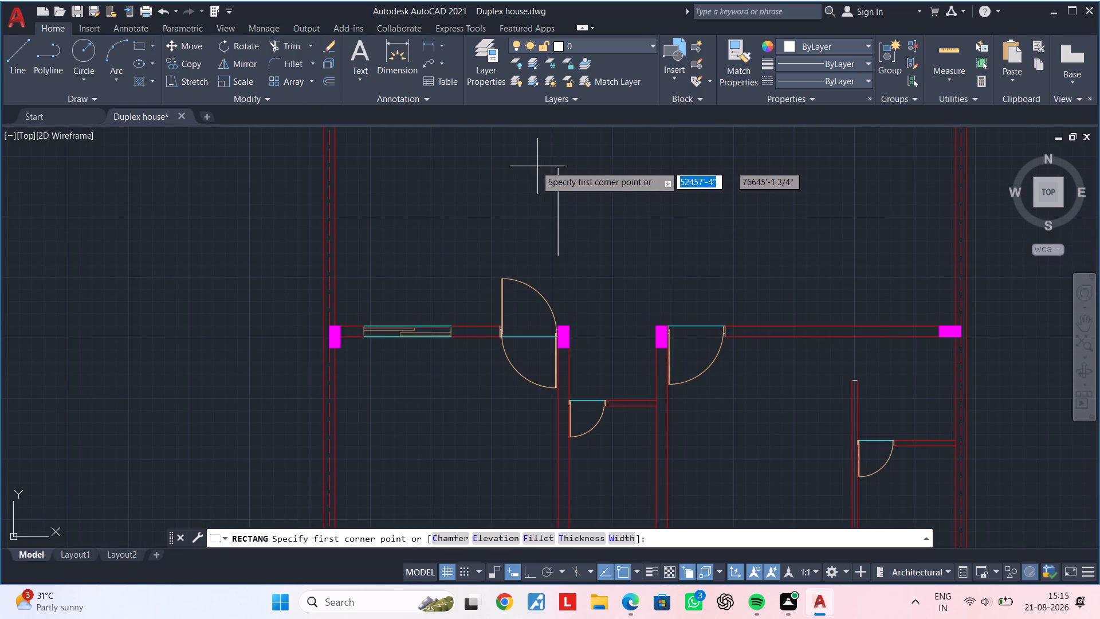
scroll(536, 166, "up", 4)
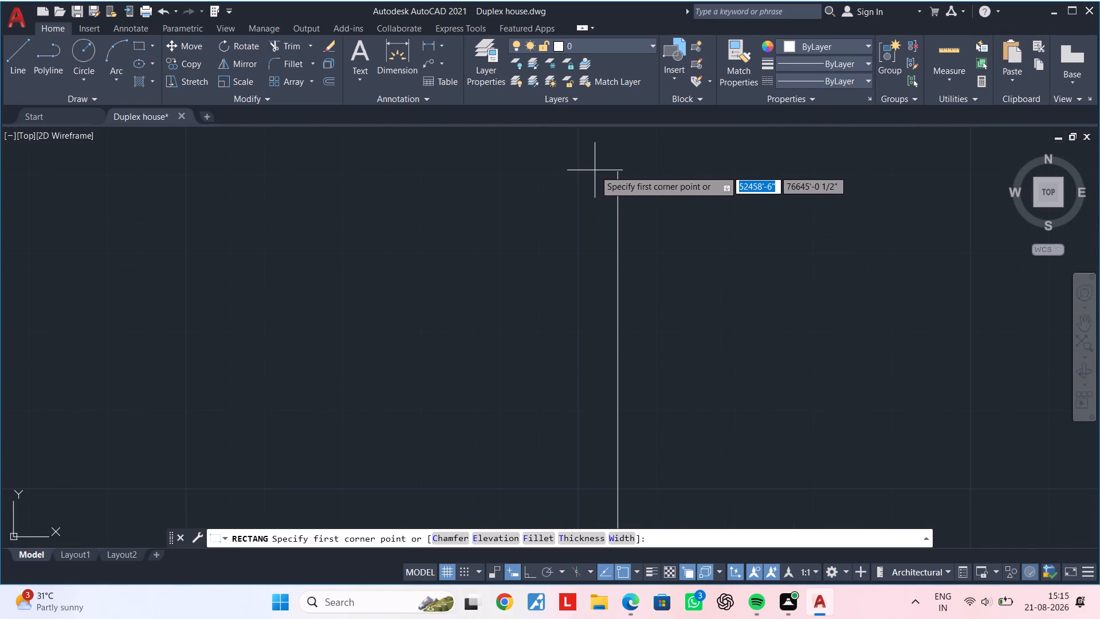
left_click(595, 170)
middle_click_drag(646, 276, 638, 73)
scroll(648, 235, "down", 1)
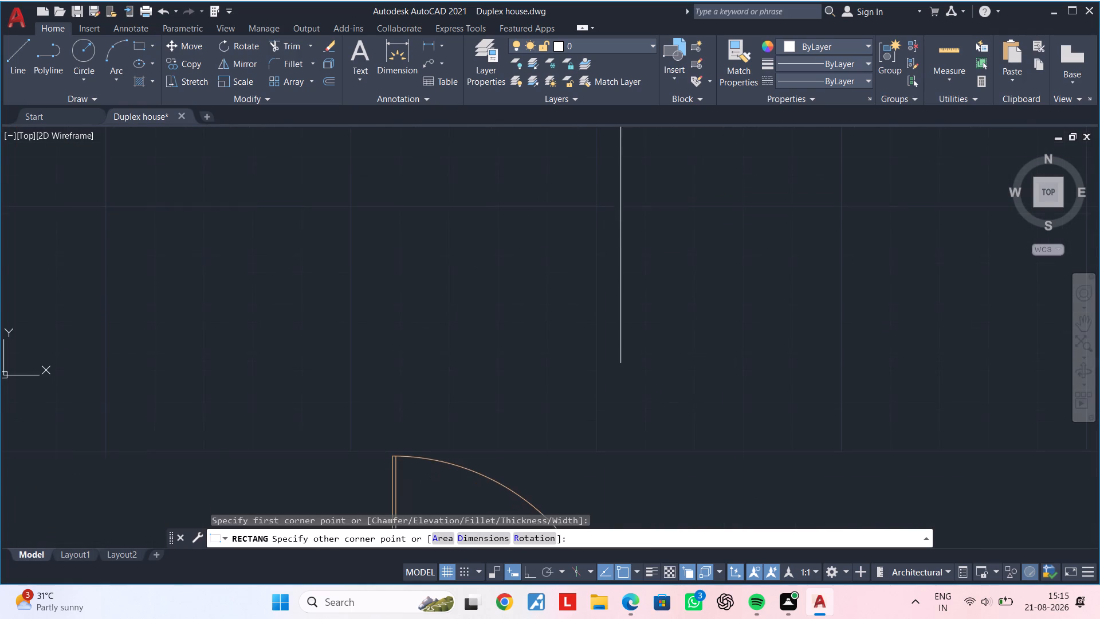
middle_click_drag(638, 73, 638, 72)
scroll(638, 73, "up", 1)
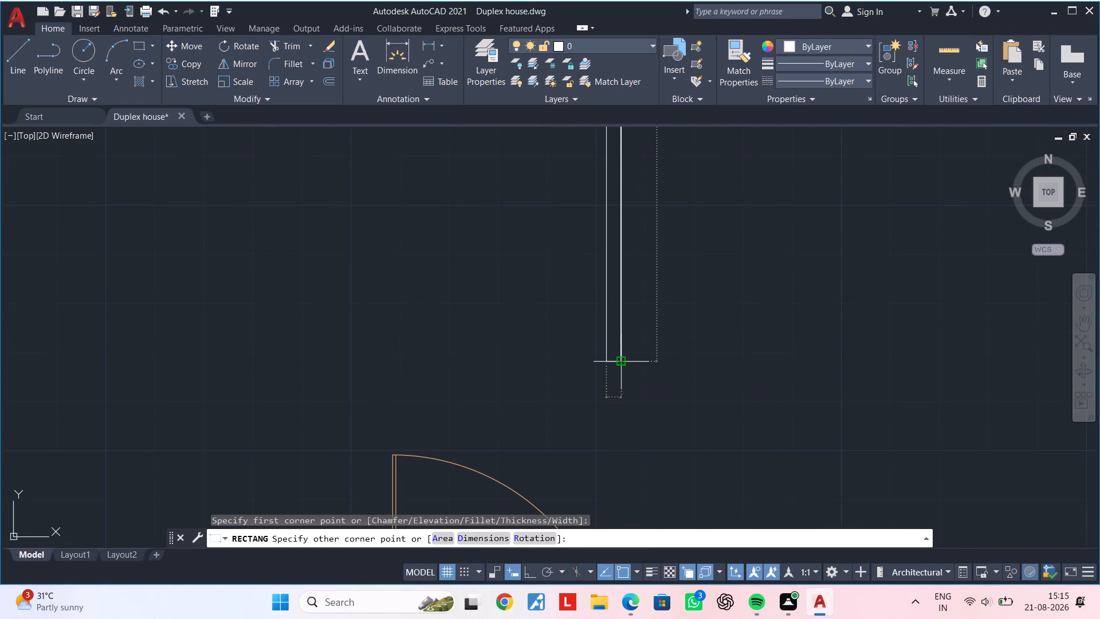
left_click(620, 365)
key("Escape")
key("Escape")
Stretch the narrow rectangle's east edge outward past the standalone vertical line to widen it.
scroll(689, 192, "down", 2)
middle_click_drag(689, 192, 637, 324)
scroll(615, 259, "up", 3)
scroll(645, 223, "up", 1)
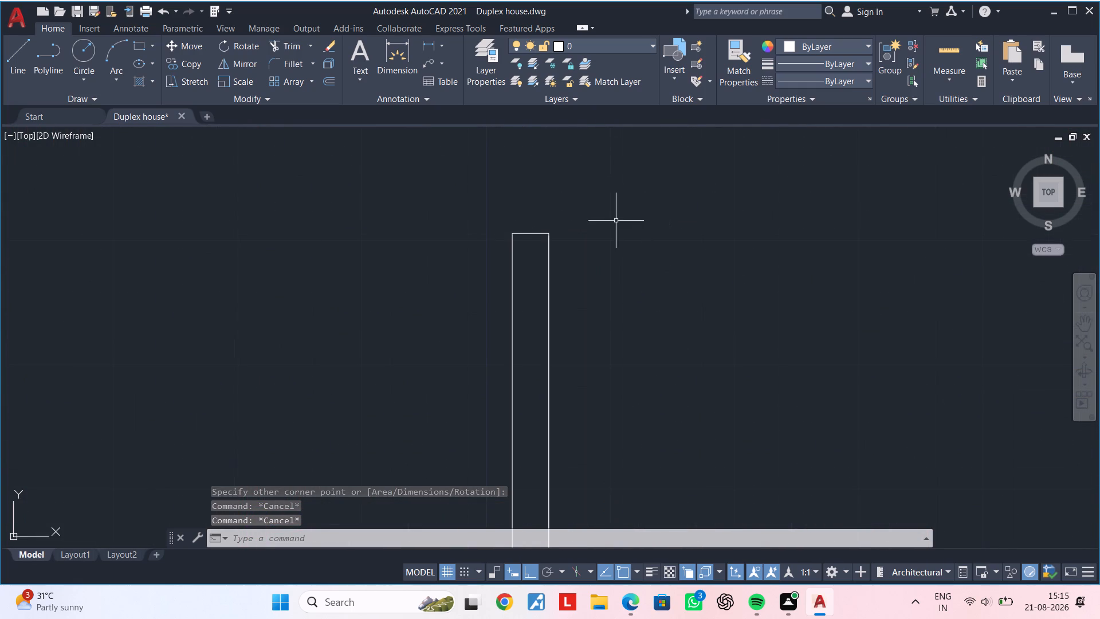
left_click(540, 233)
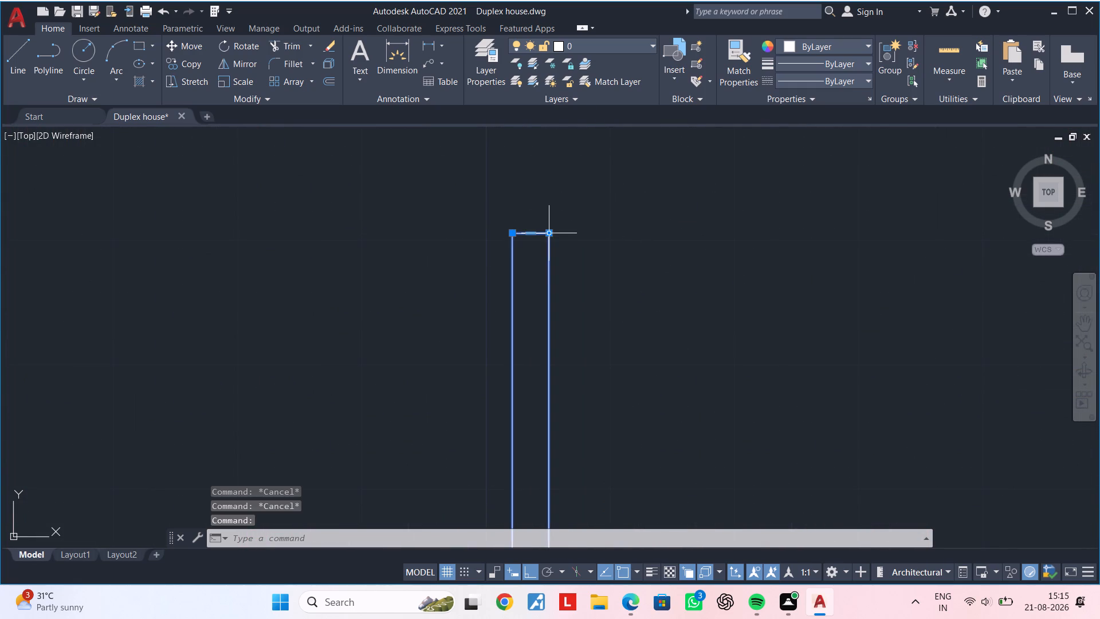
scroll(563, 284, "down", 3)
middle_click_drag(563, 283, 563, 96)
middle_click_drag(566, 195, 567, 269)
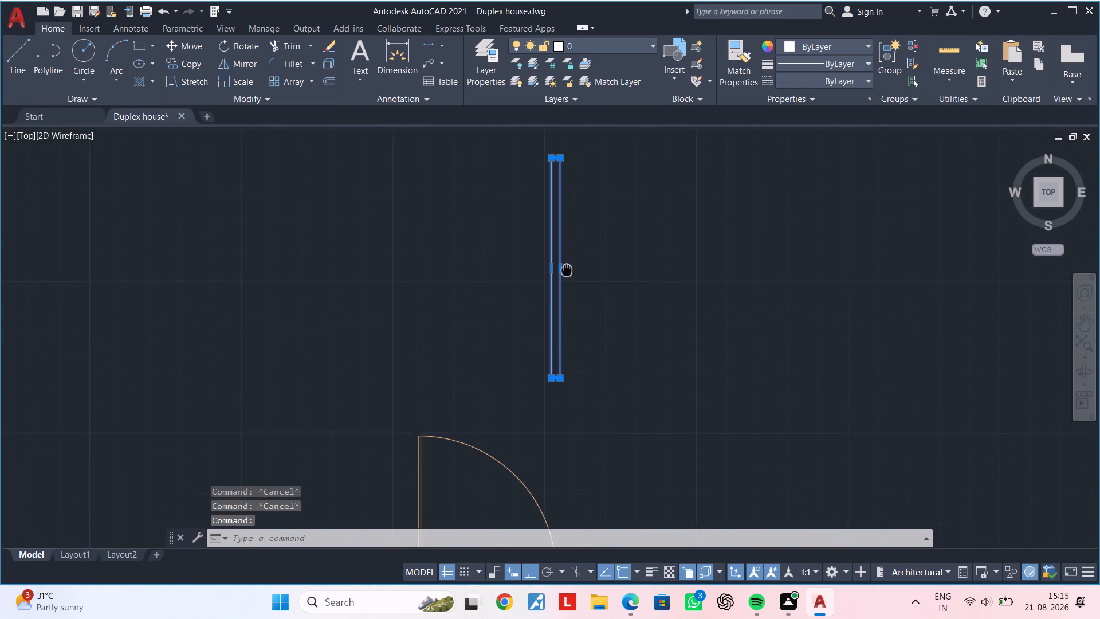
middle_click_drag(567, 269, 567, 276)
scroll(567, 276, "up", 3)
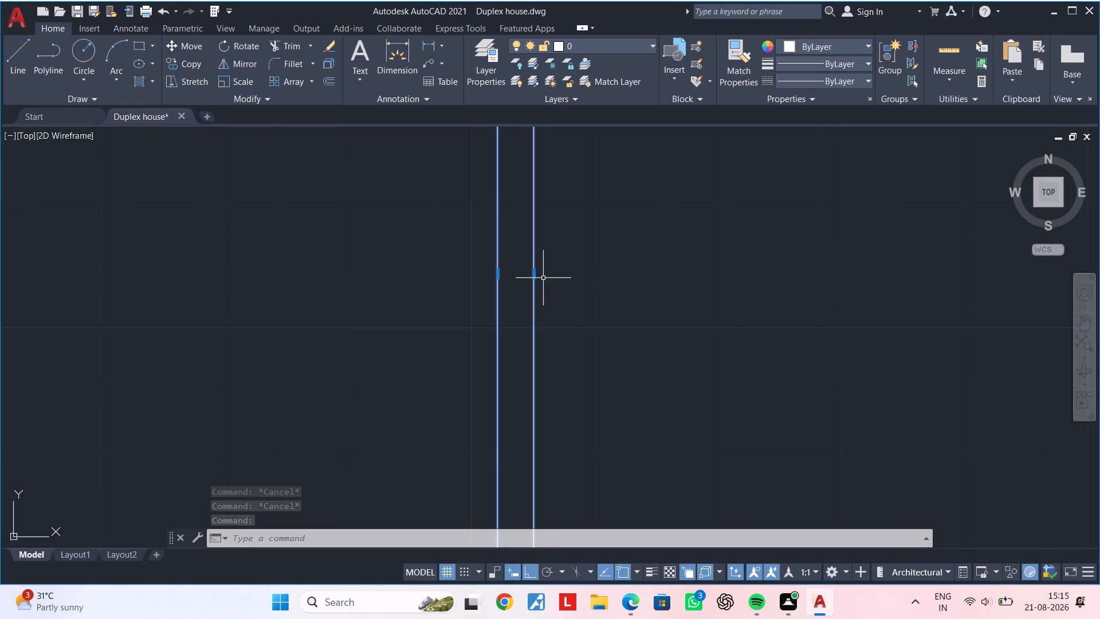
left_click(532, 273)
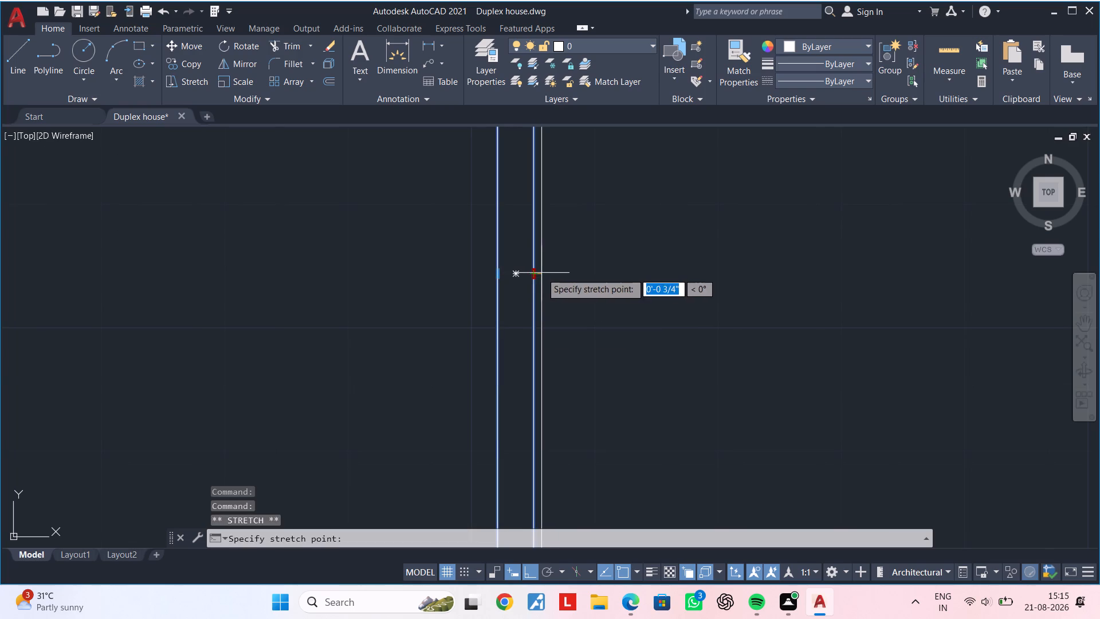
left_click(564, 273)
scroll(623, 272, "down", 4)
key("Escape")
key("Escape")
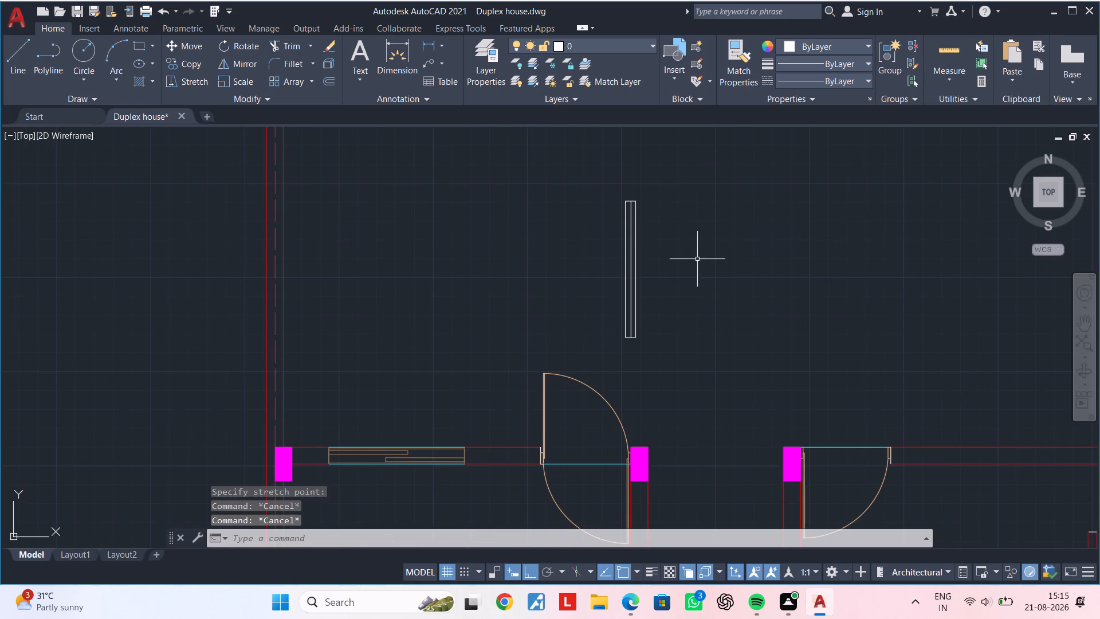
Stretch the rectangle's east edge slightly further outward to widen it again.
middle_click_drag(700, 257, 670, 256)
scroll(630, 248, "up", 2)
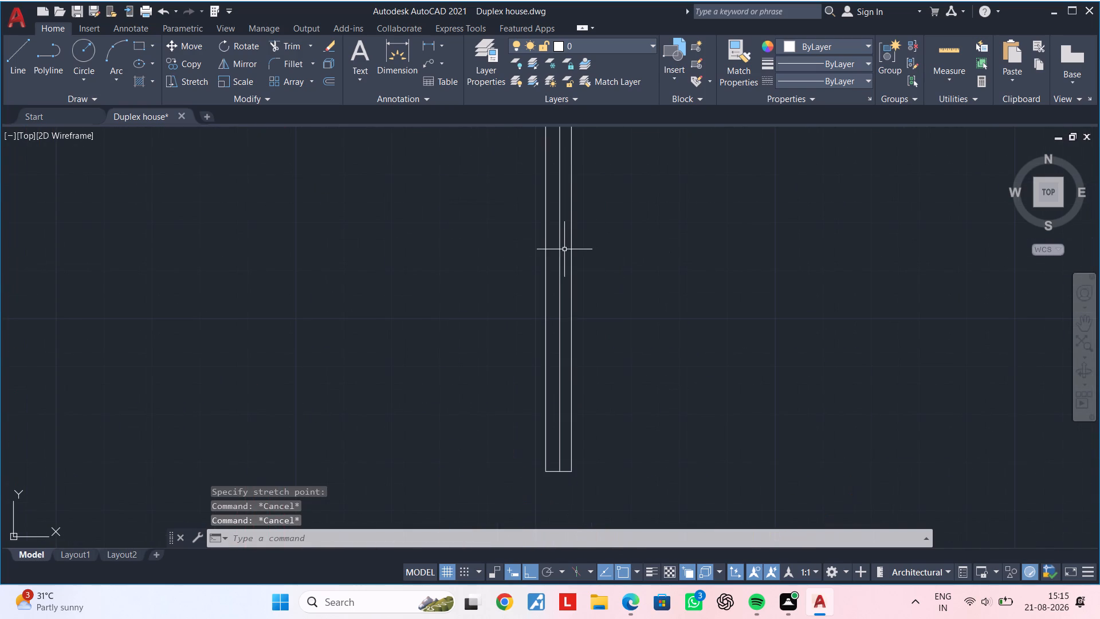
left_click(572, 244)
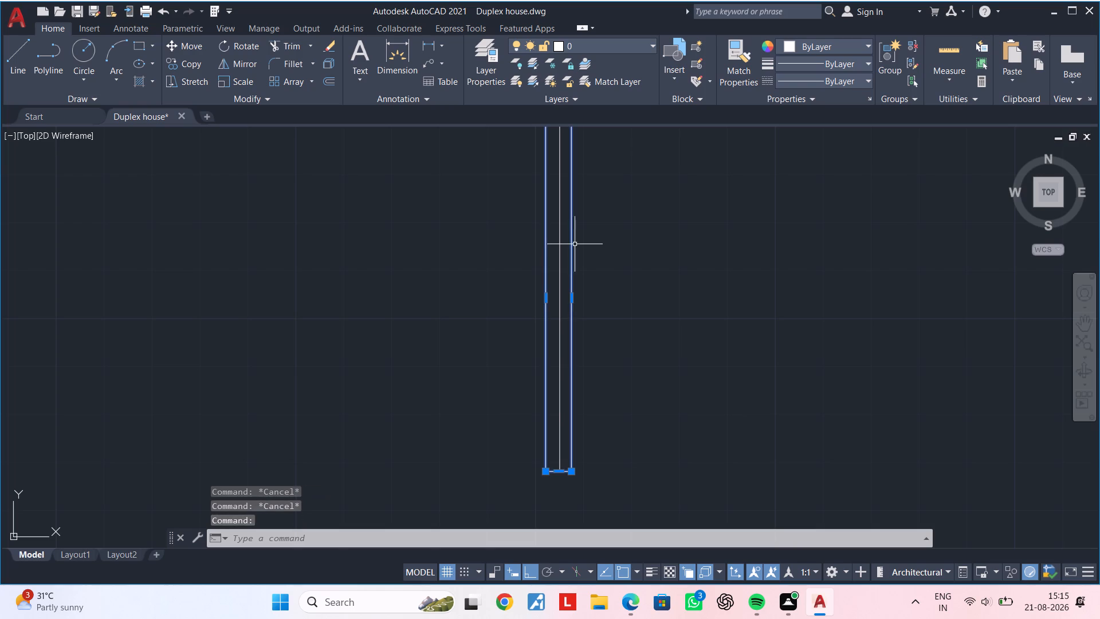
left_click(573, 300)
left_click(577, 300)
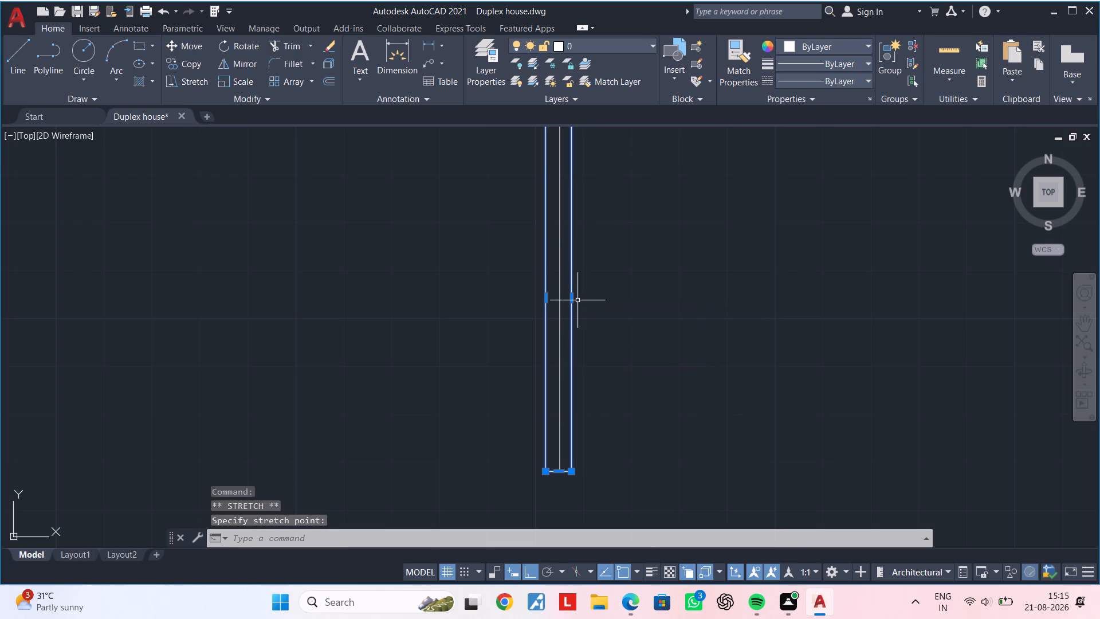
key("Escape")
left_click(572, 297)
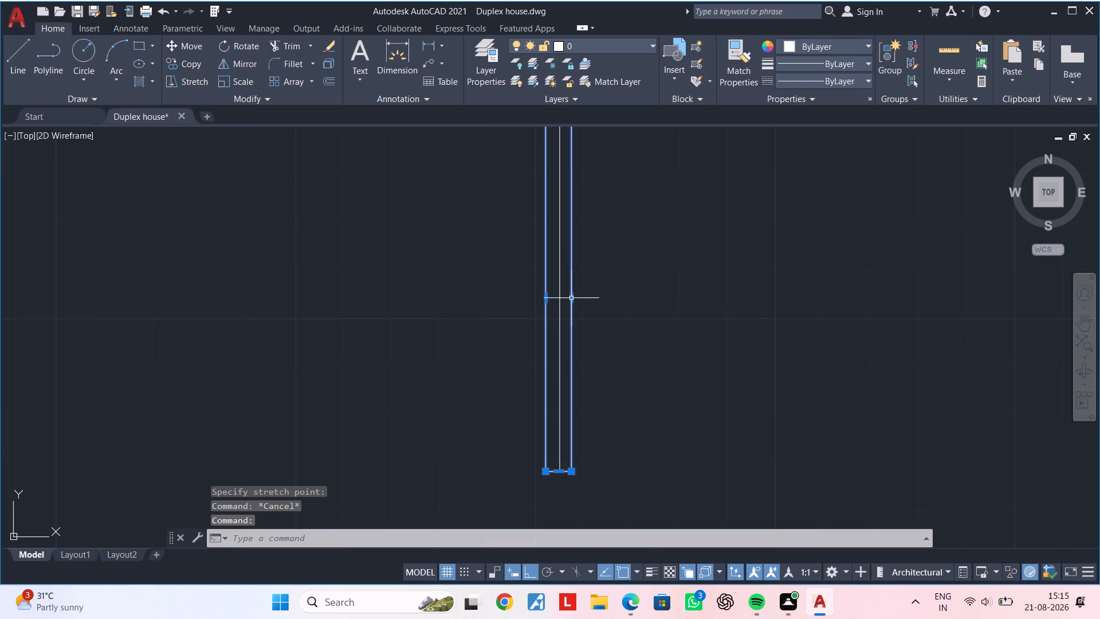
left_click(573, 297)
left_click(577, 297)
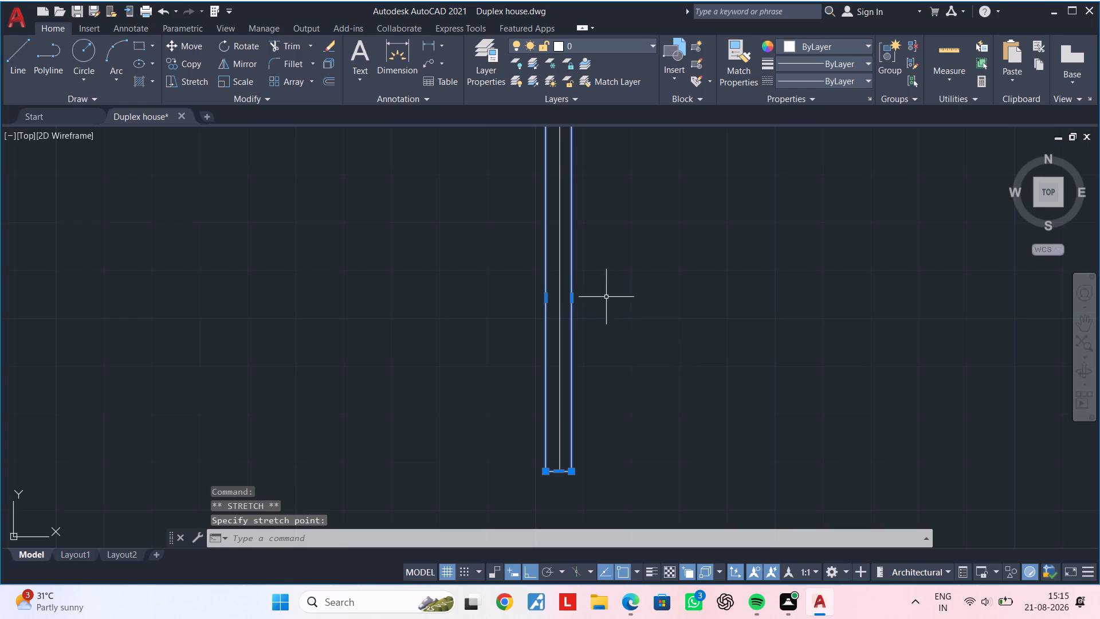
left_click(574, 298)
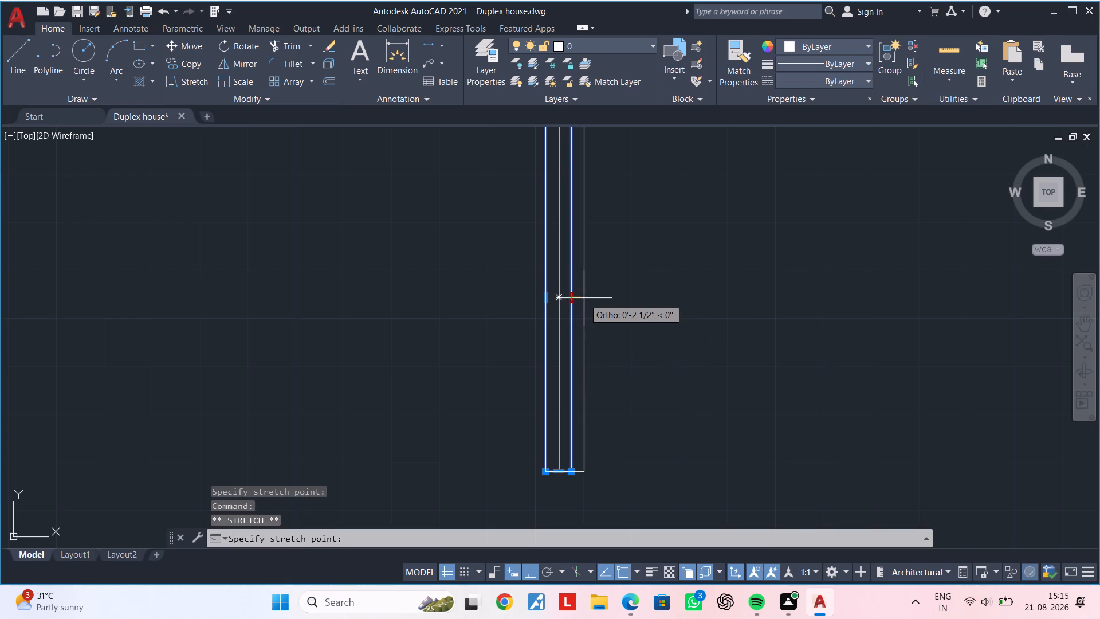
left_click(582, 298)
scroll(642, 288, "down", 1)
key("Escape")
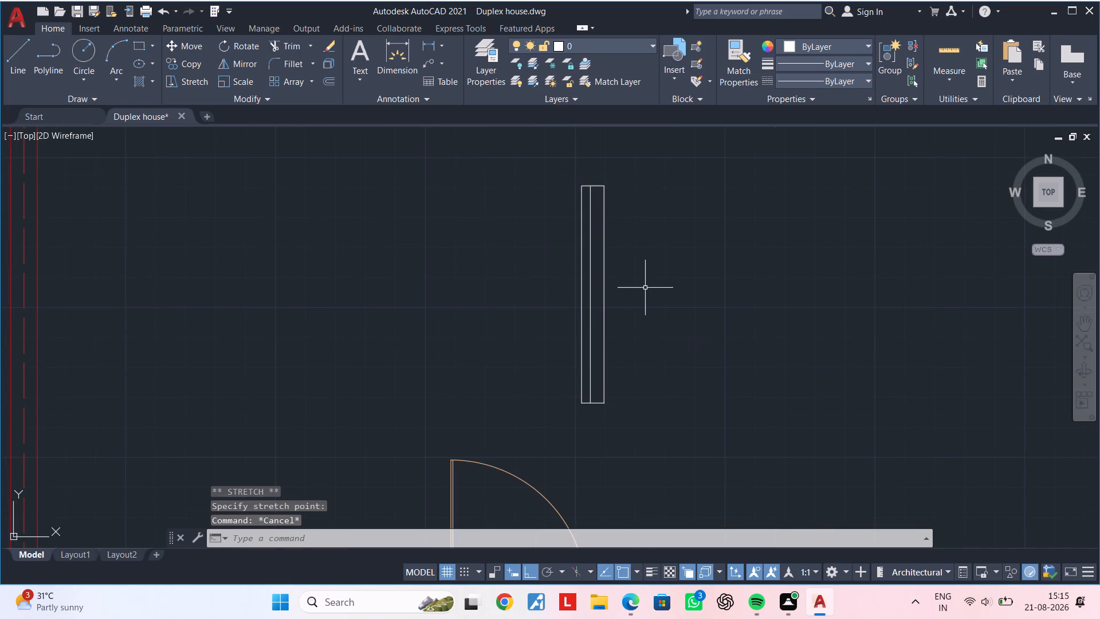
Delete the original vertical line inside the rectangle.
scroll(592, 291, "up", 1)
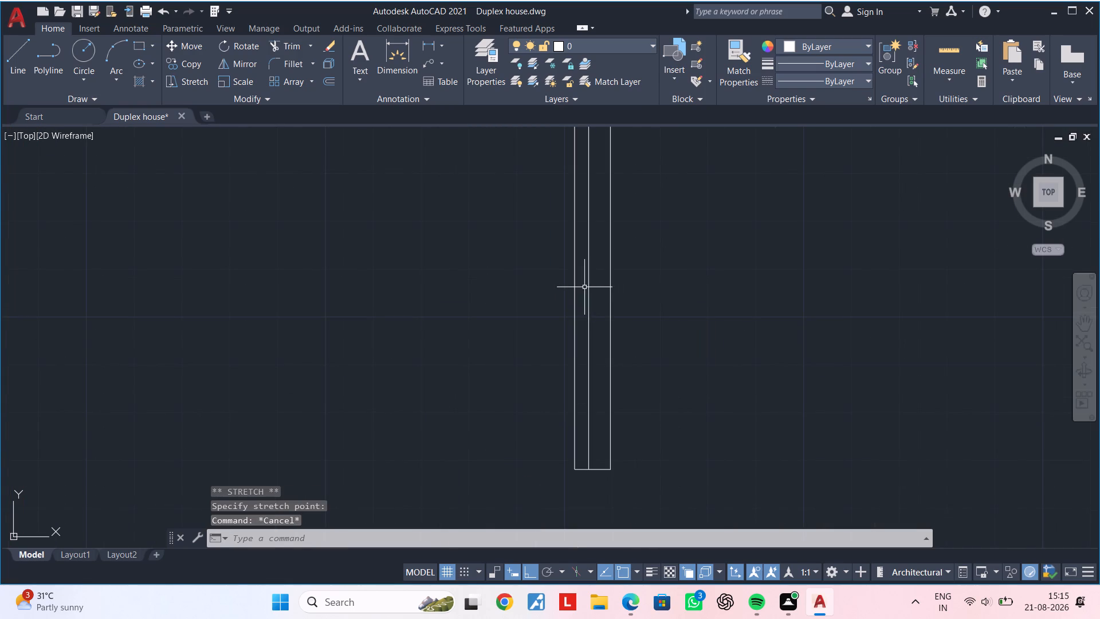
left_click(588, 287)
key("Delete")
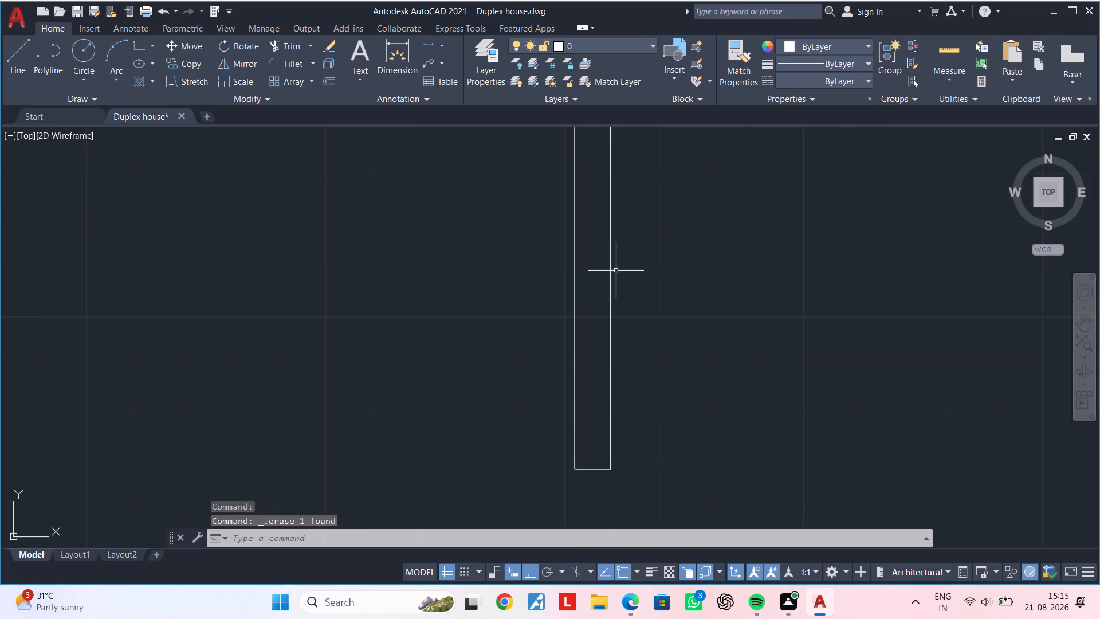
Draw a vertical centre line about 6'-0 1/2" long between the midpoints of the rectangle's two short edges.
scroll(633, 242, "down", 1)
middle_click_drag(634, 242, 616, 276)
key("Escape")
key("Escape")
key("l")
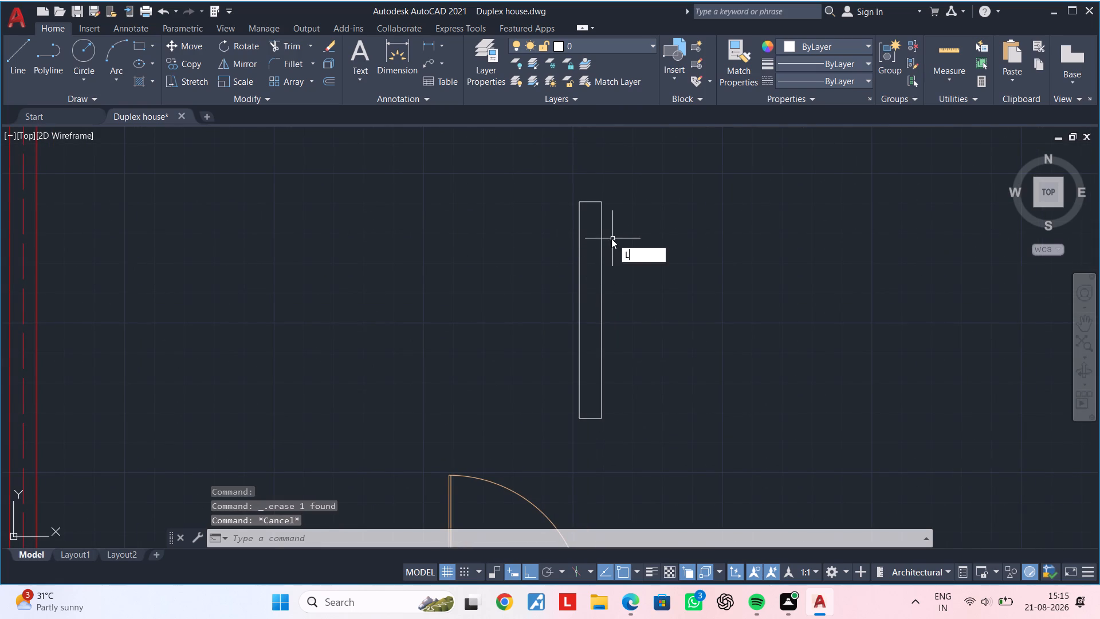
key("space")
left_click(594, 202)
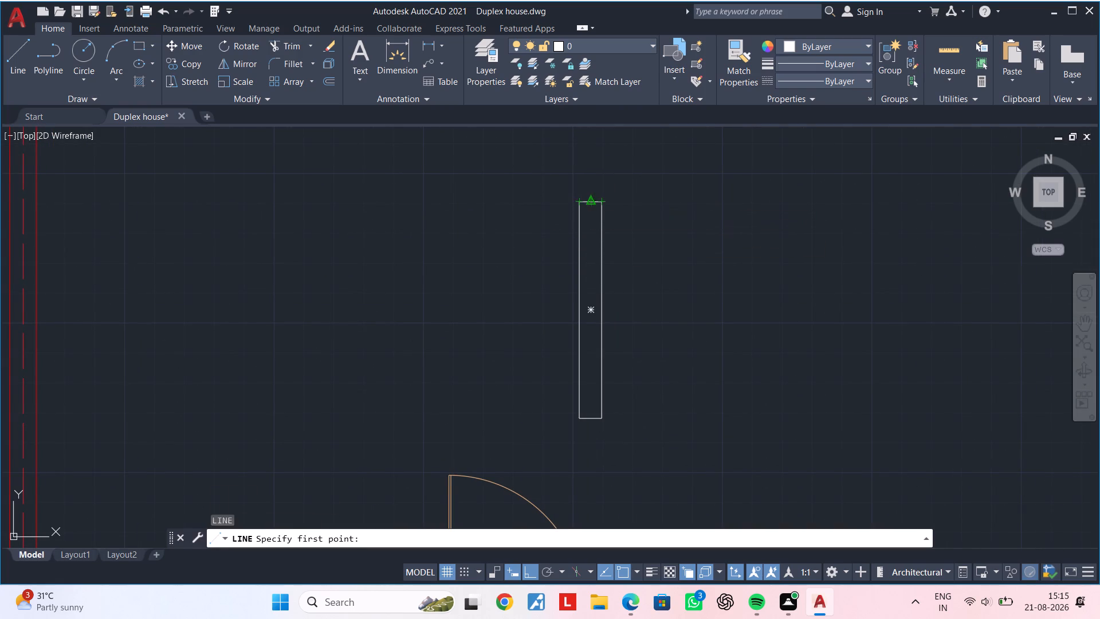
left_click(593, 417)
key("Escape")
key("Escape")
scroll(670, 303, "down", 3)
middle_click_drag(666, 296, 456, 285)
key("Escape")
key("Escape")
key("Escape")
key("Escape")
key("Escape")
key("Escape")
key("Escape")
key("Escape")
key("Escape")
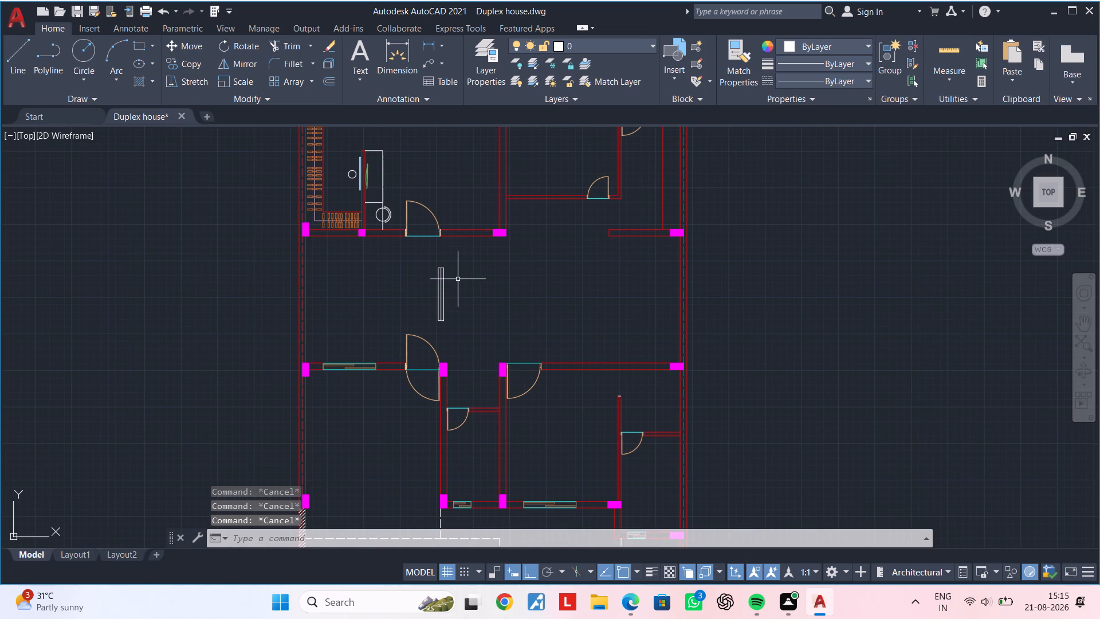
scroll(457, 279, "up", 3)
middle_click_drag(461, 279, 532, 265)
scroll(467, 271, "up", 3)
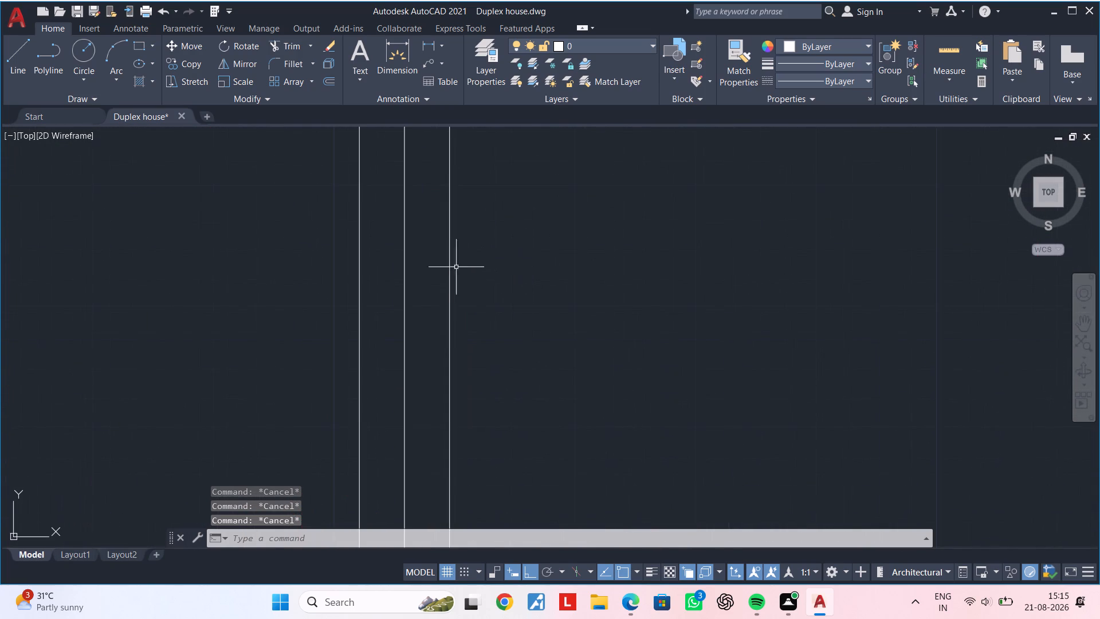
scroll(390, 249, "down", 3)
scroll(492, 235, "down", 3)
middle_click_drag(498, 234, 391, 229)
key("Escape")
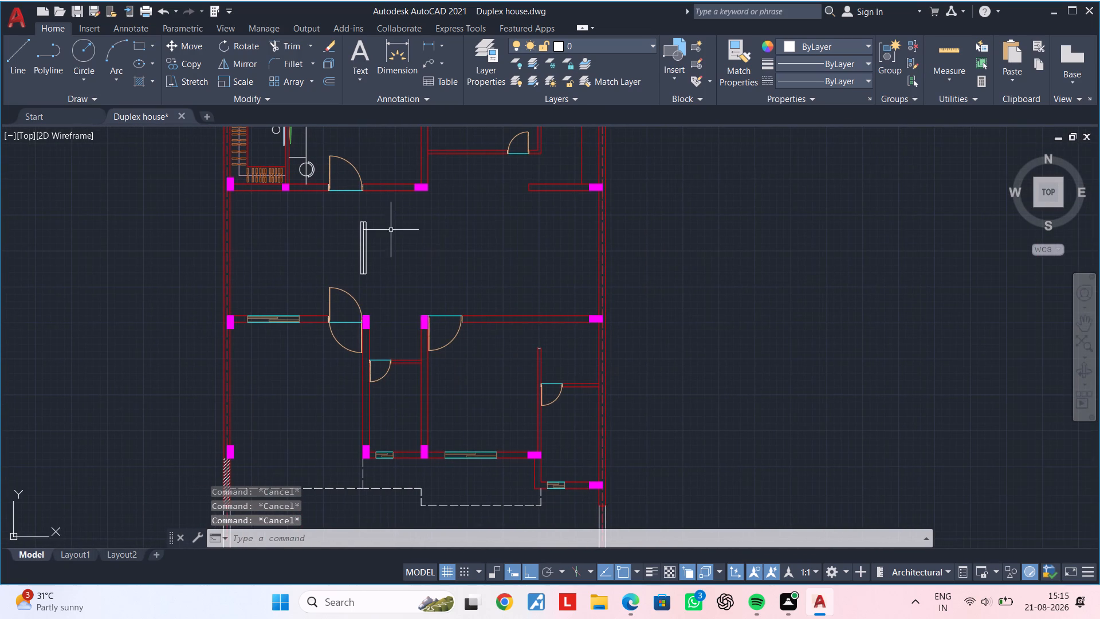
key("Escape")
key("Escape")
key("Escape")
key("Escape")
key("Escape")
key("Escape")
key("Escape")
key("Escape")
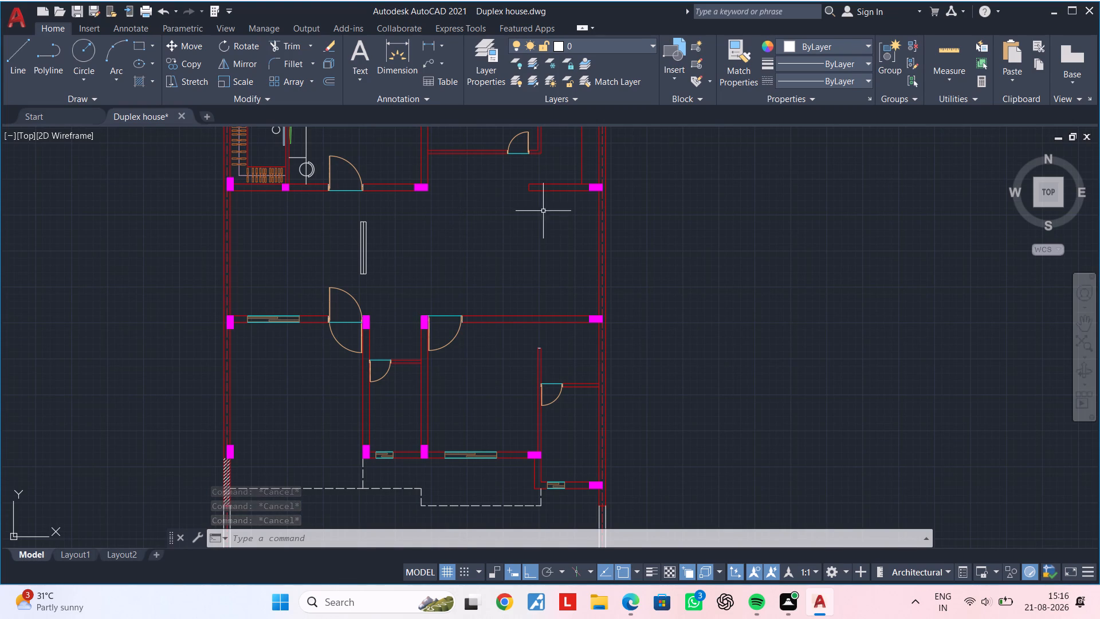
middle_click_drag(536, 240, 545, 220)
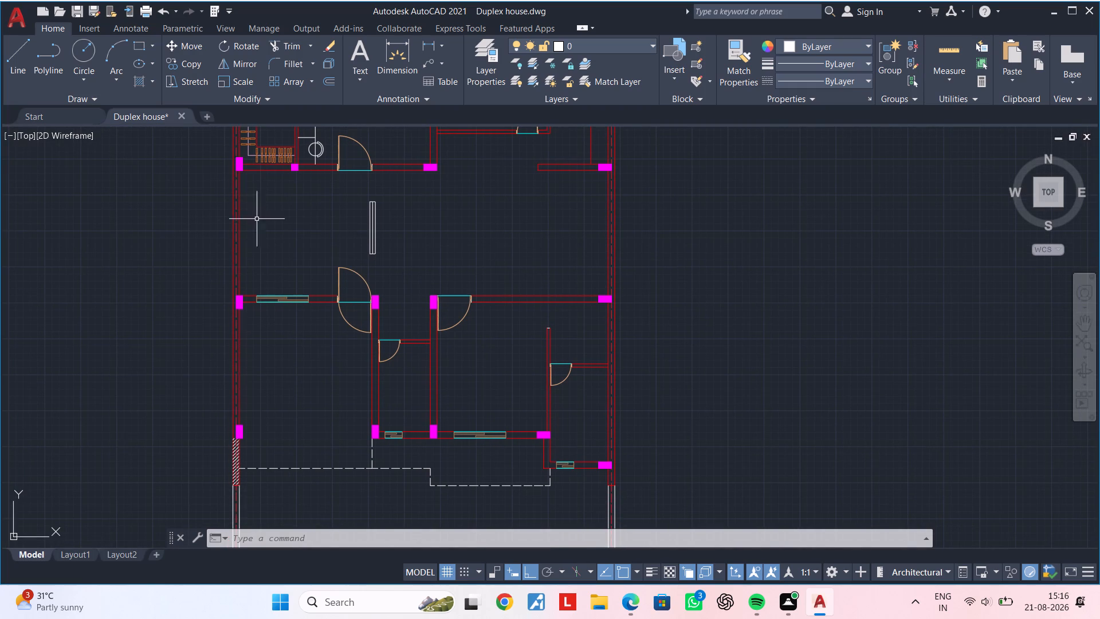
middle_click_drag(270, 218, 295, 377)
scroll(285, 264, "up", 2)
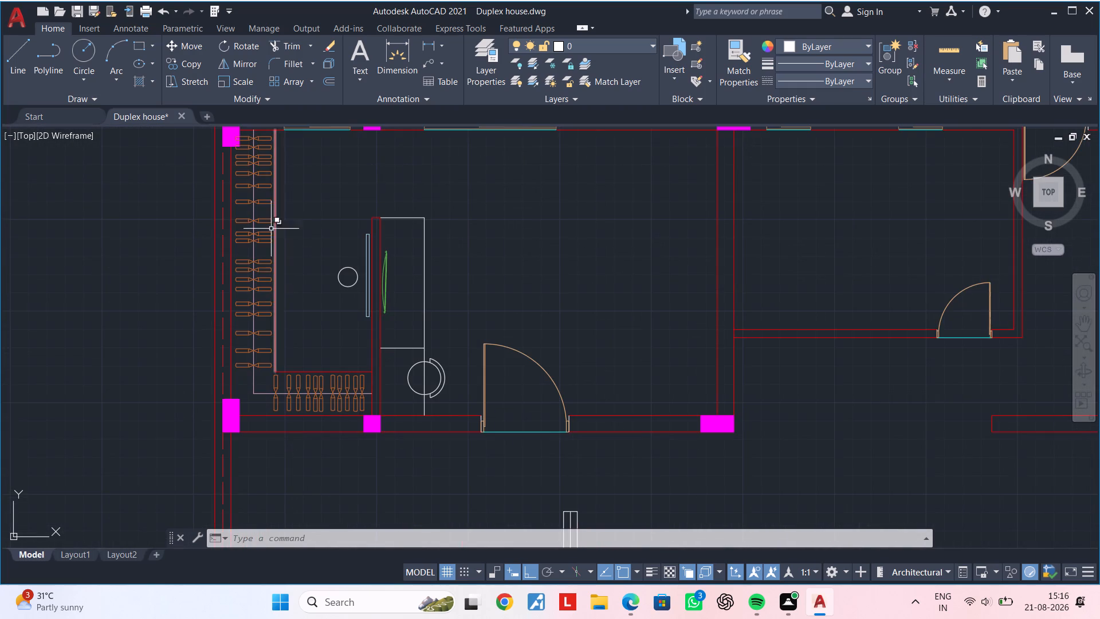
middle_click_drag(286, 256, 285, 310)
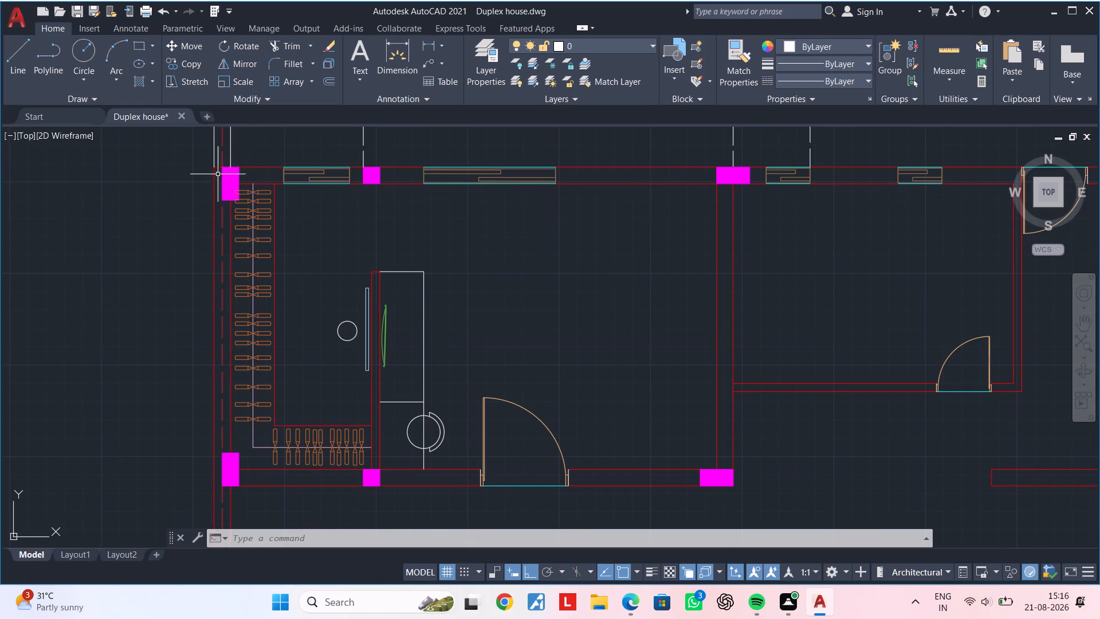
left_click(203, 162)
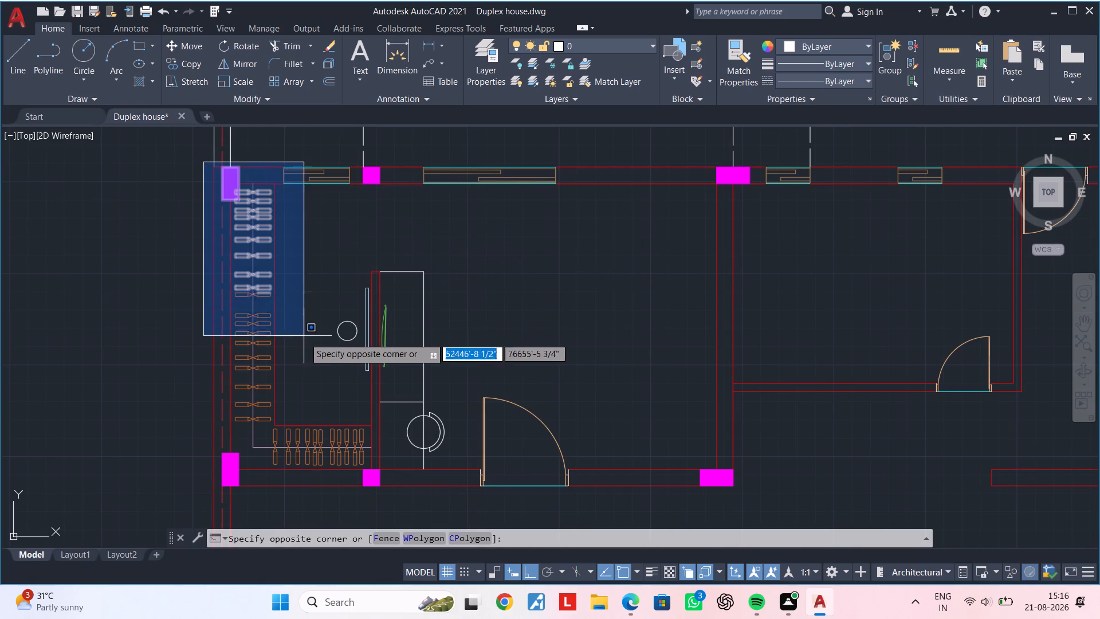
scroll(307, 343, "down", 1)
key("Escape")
Copy the vertical wardrobe's hangers, hanging rod and red front line to the south-east bedroom, against its north wall just west of the corner column.
scroll(262, 258, "up", 4)
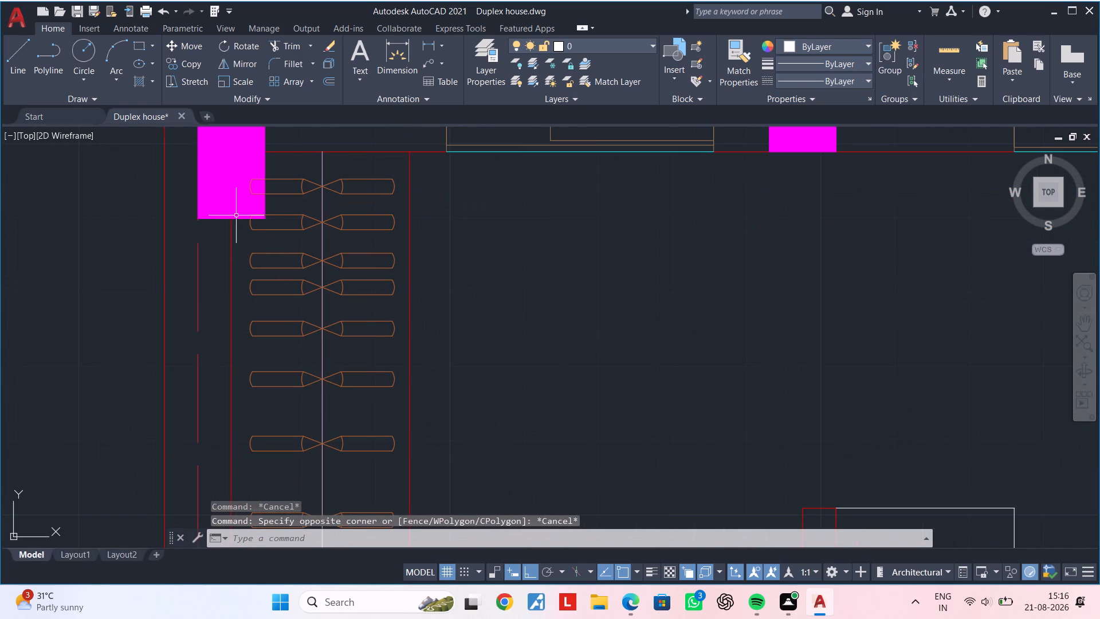
left_click(183, 156)
scroll(404, 382, "down", 1)
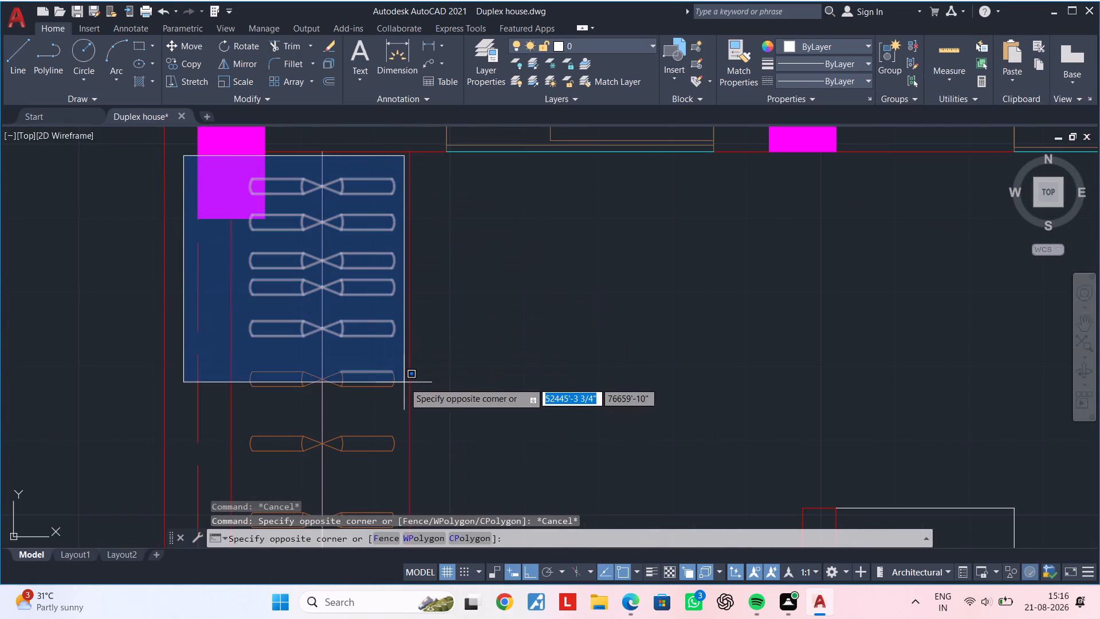
scroll(404, 382, "down", 1)
middle_click_drag(404, 382, 401, 301)
scroll(408, 368, "down", 1)
middle_click_drag(408, 368, 414, 268)
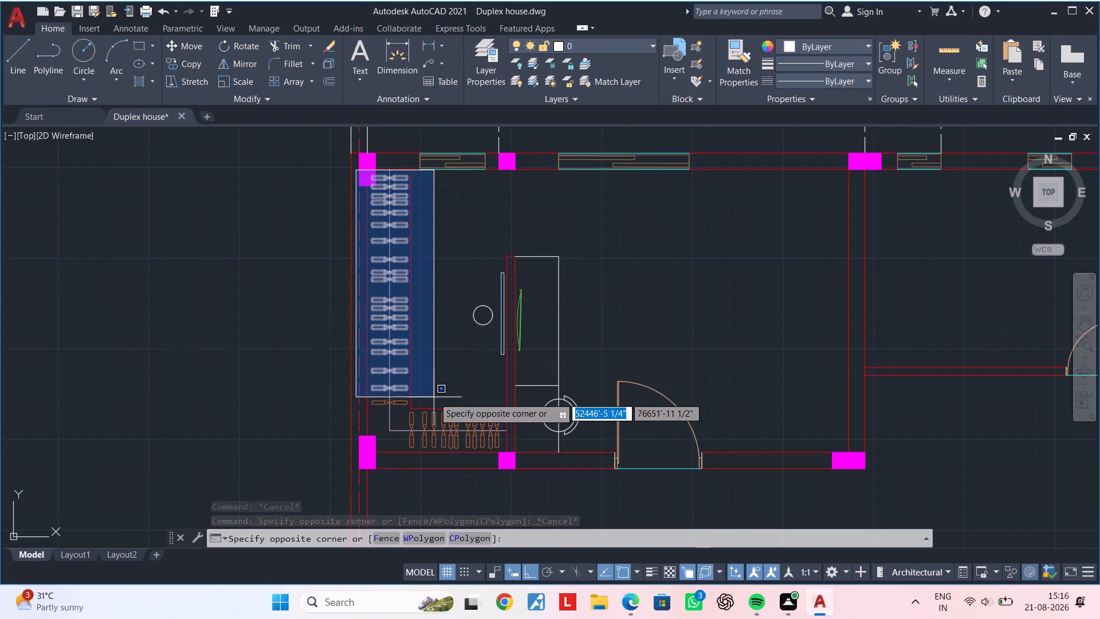
scroll(434, 399, "up", 2)
left_click(376, 422)
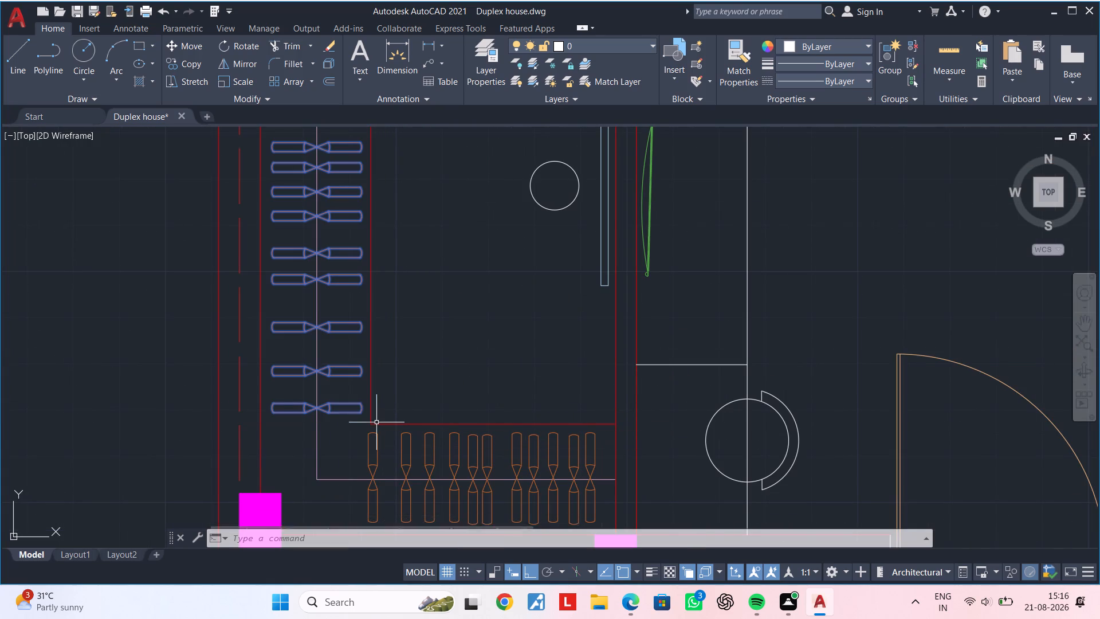
left_click(317, 435)
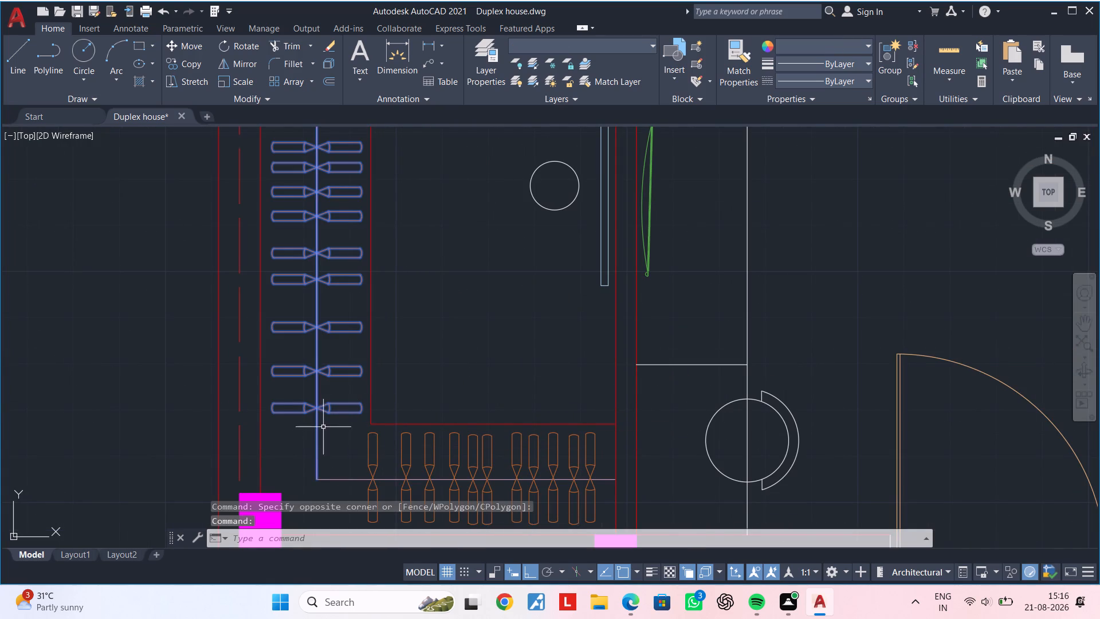
scroll(359, 405, "down", 2)
left_click(362, 340)
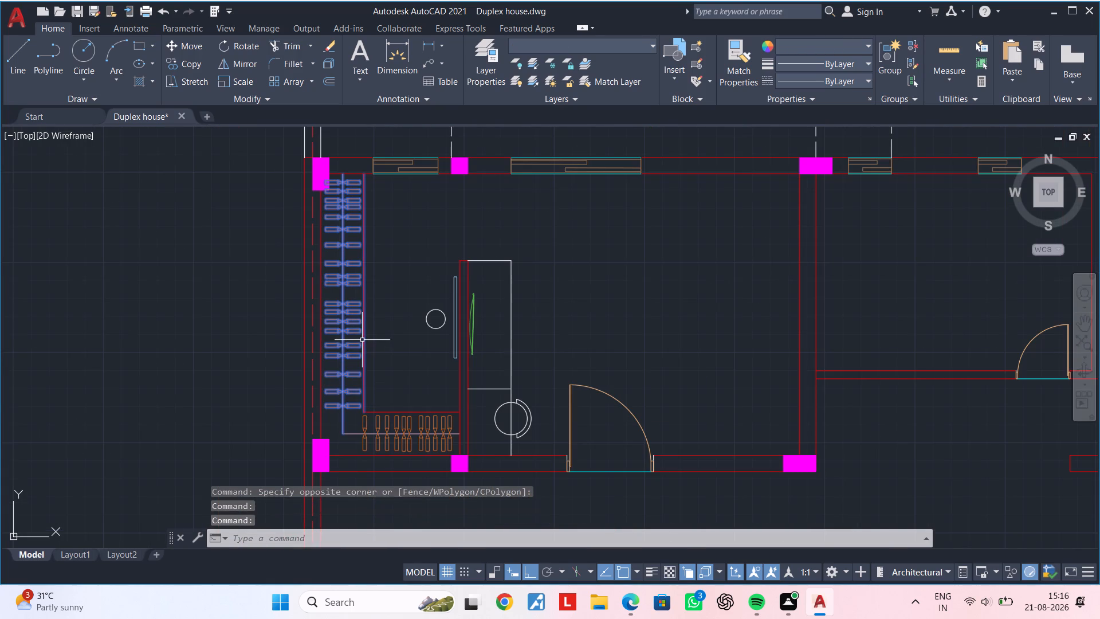
middle_click_drag(380, 322, 365, 368)
scroll(329, 220, "up", 3)
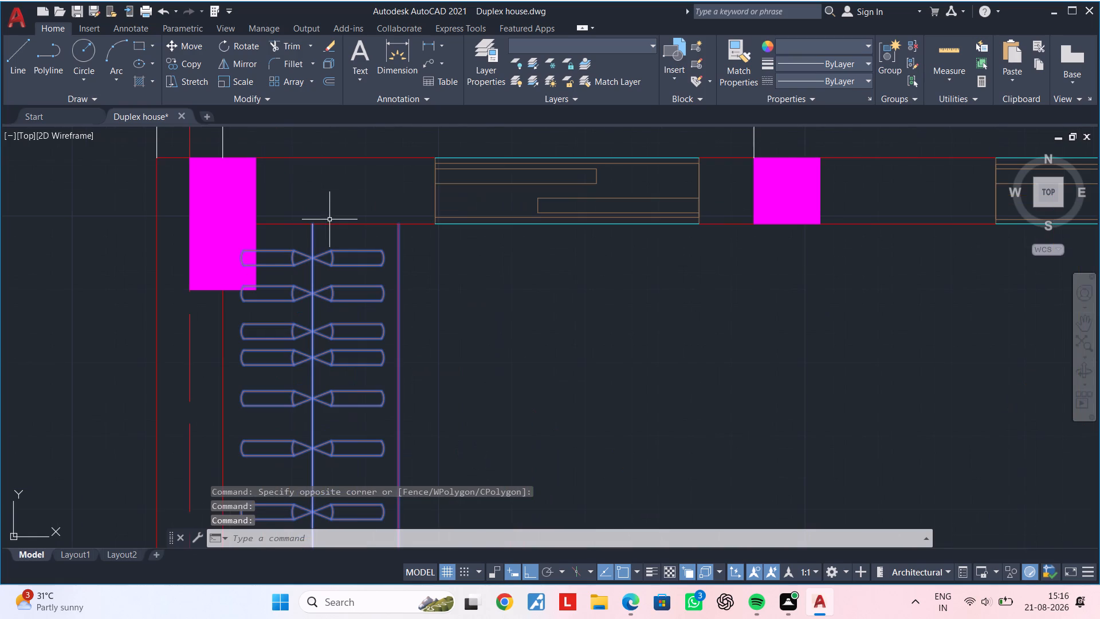
middle_click_drag(448, 286, 395, 276)
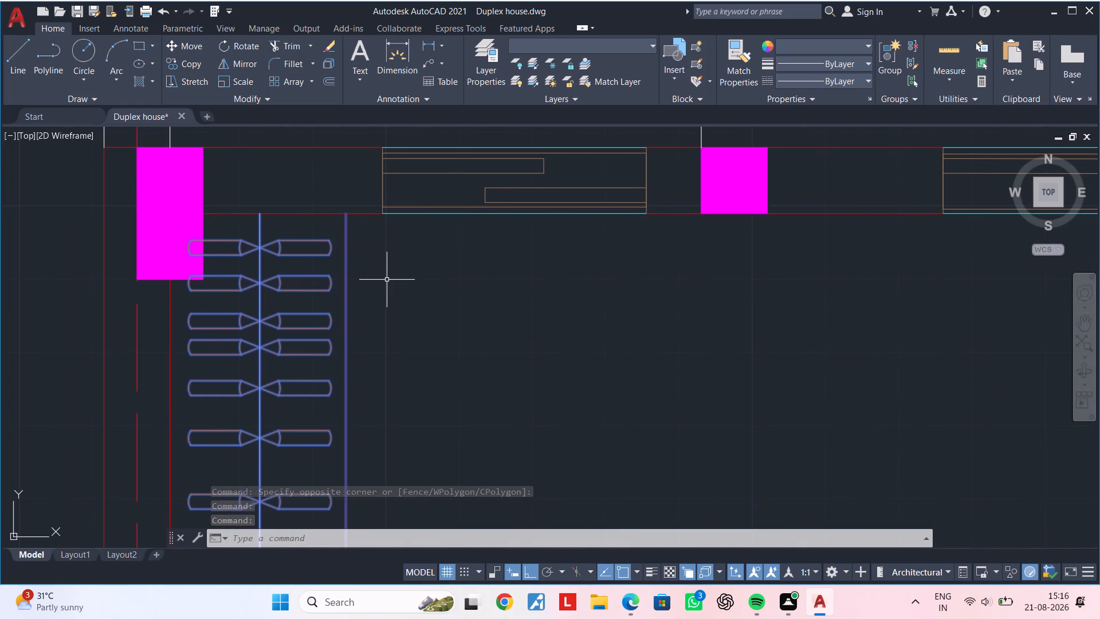
key("c")
key("o")
key("space")
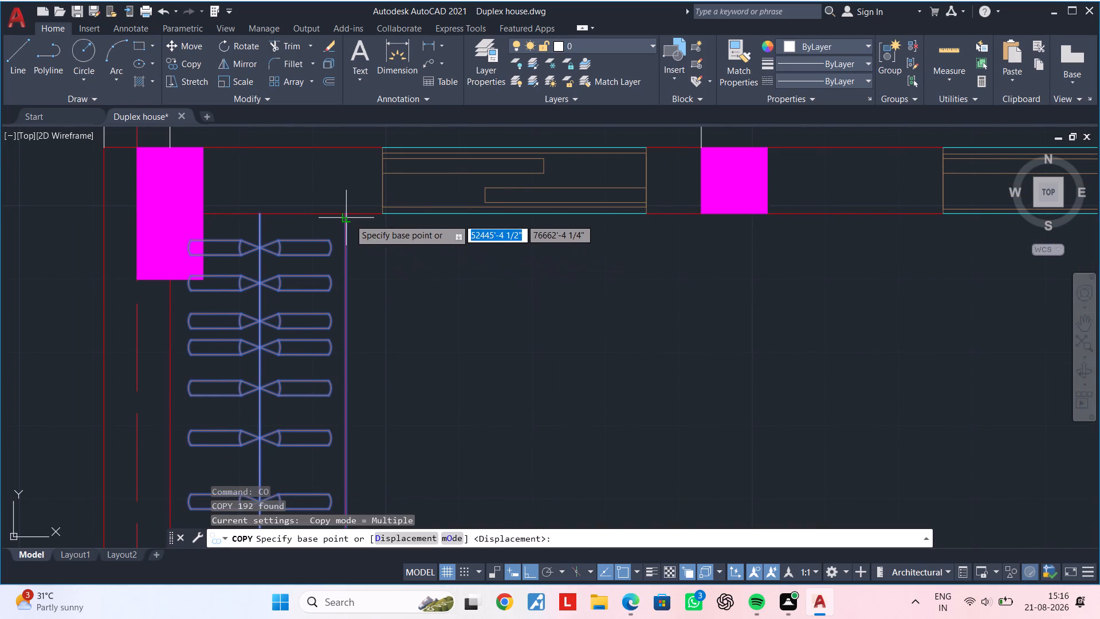
left_click(347, 216)
scroll(484, 326, "down", 4)
middle_click_drag(734, 377, 709, 375)
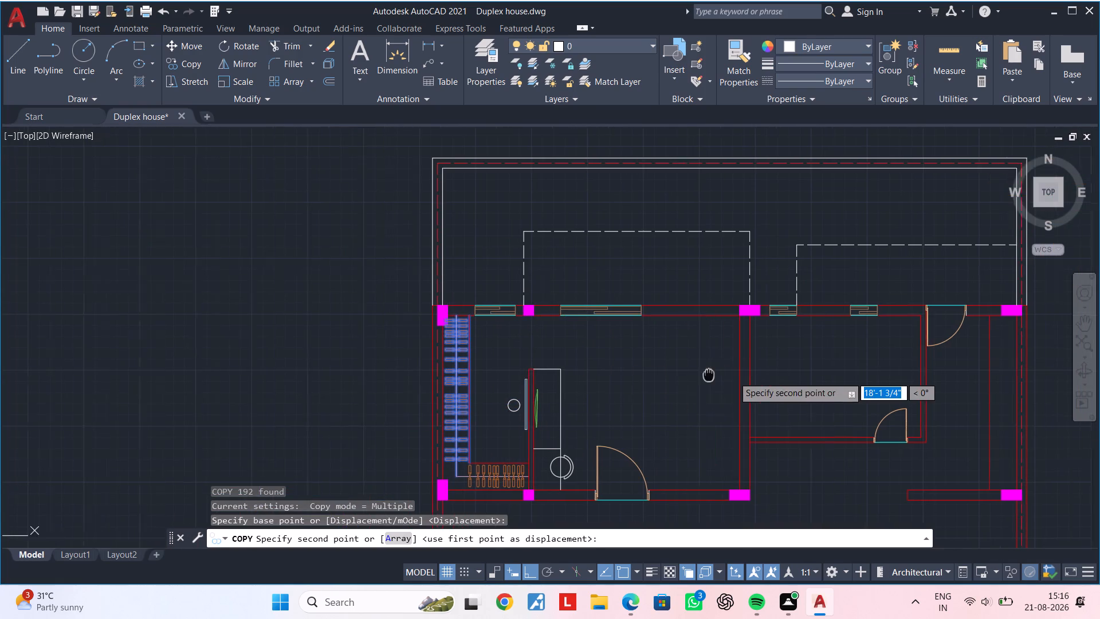
middle_click_drag(709, 375, 438, 321)
middle_click_drag(632, 392, 607, 234)
scroll(634, 382, "down", 1)
middle_click_drag(634, 383, 635, 265)
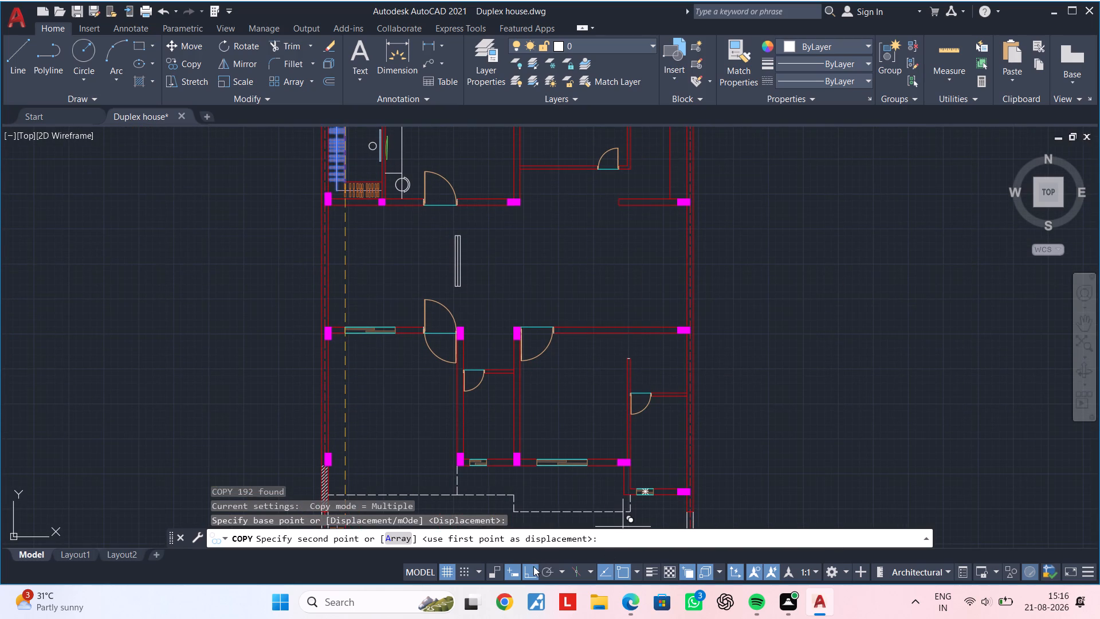
left_click(533, 566)
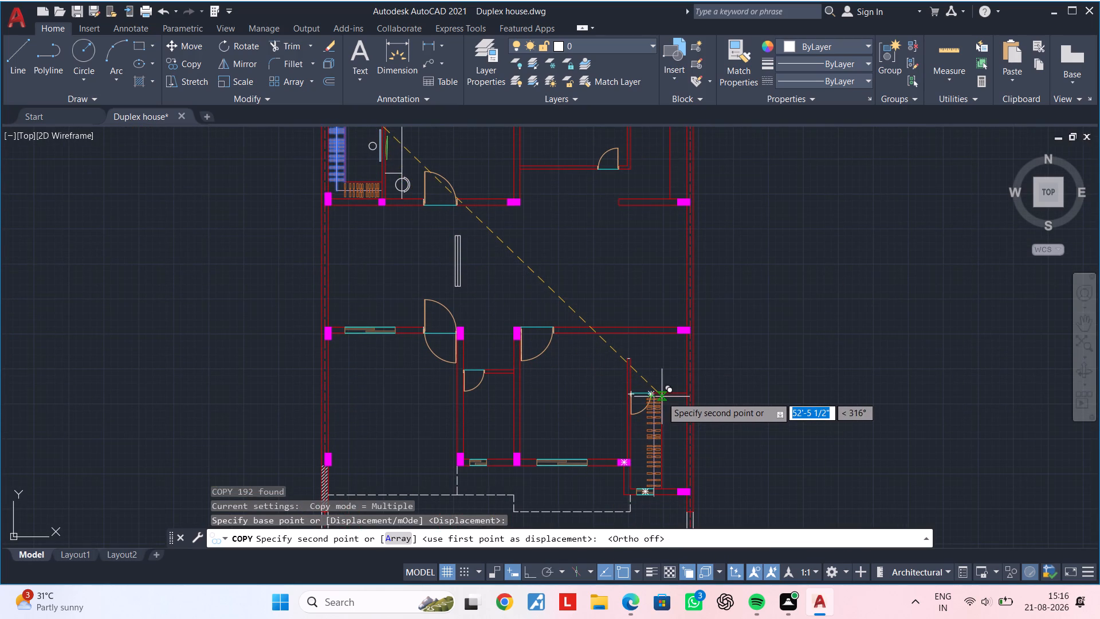
scroll(674, 403, "down", 1)
middle_click_drag(672, 399, 650, 343)
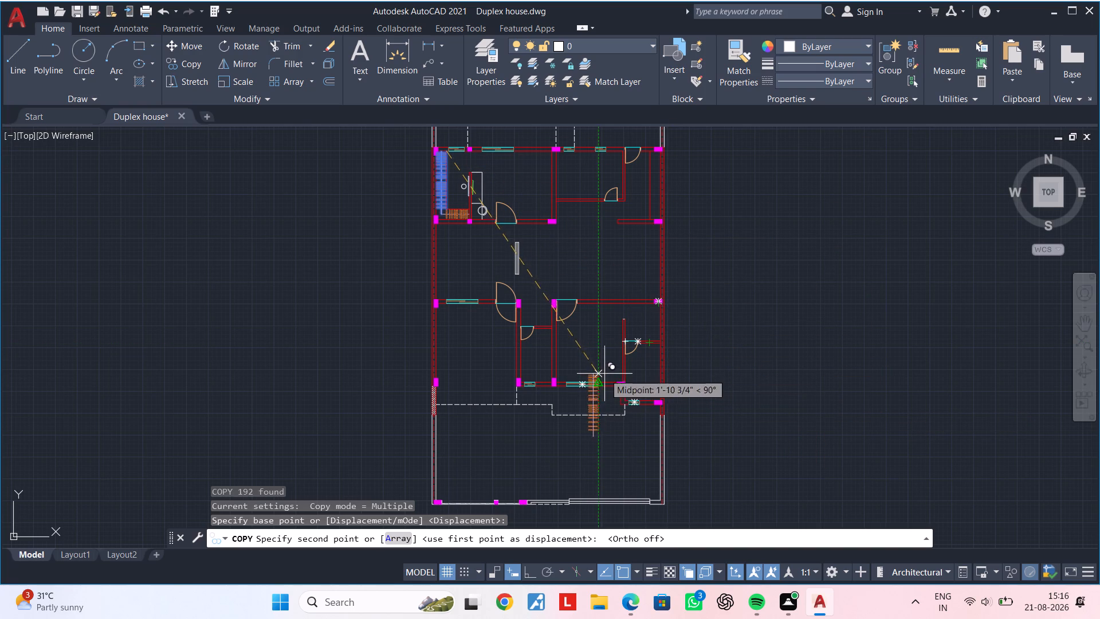
scroll(648, 319, "up", 4)
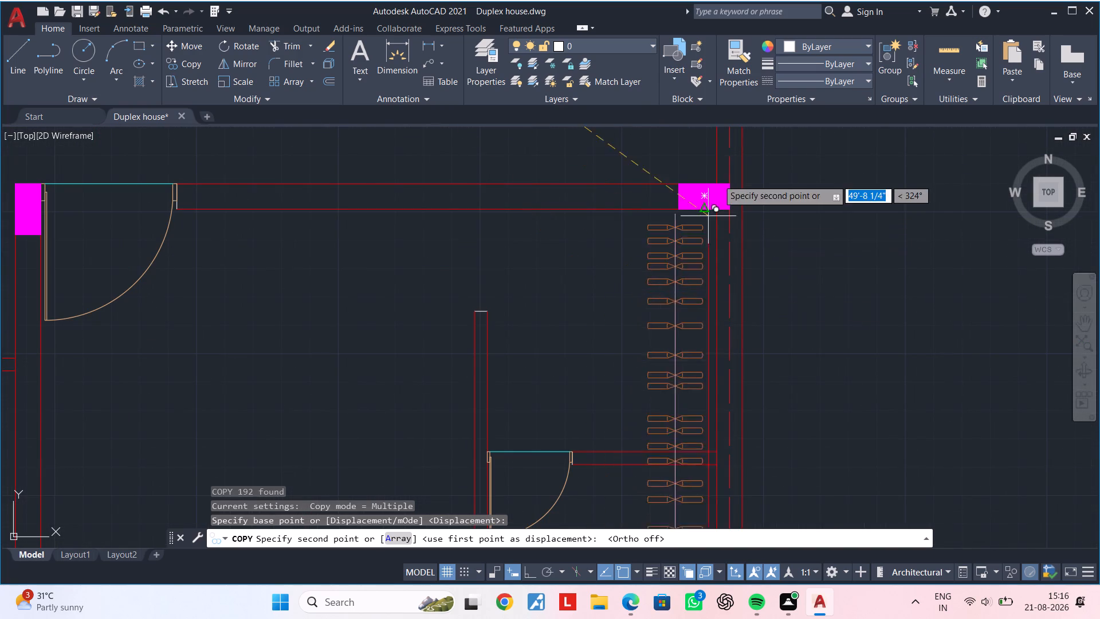
scroll(661, 217, "up", 2)
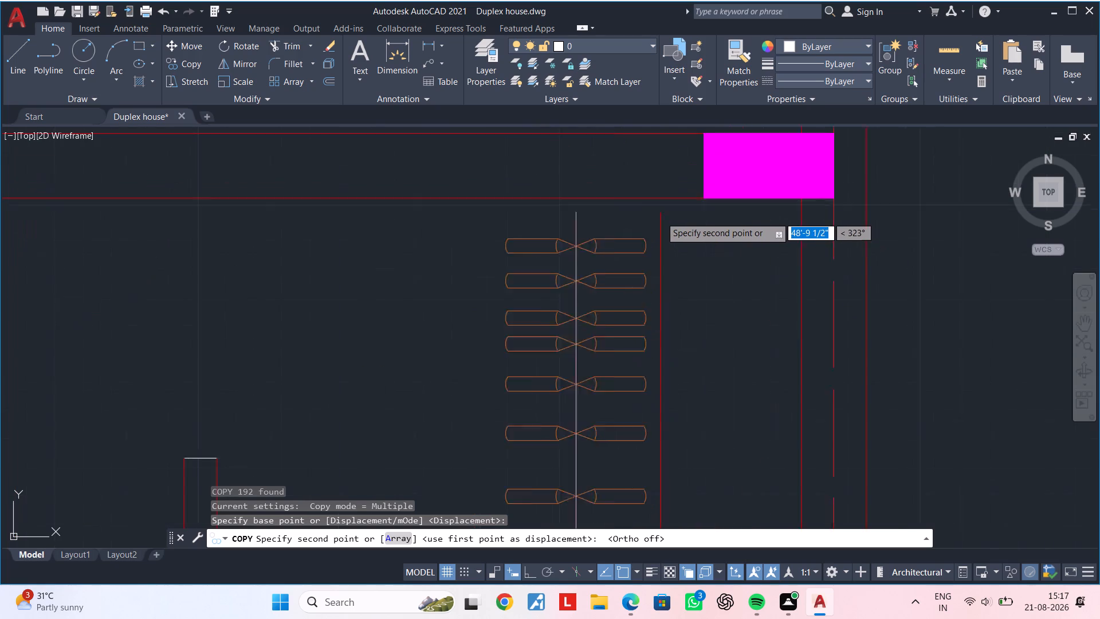
scroll(661, 217, "up", 1)
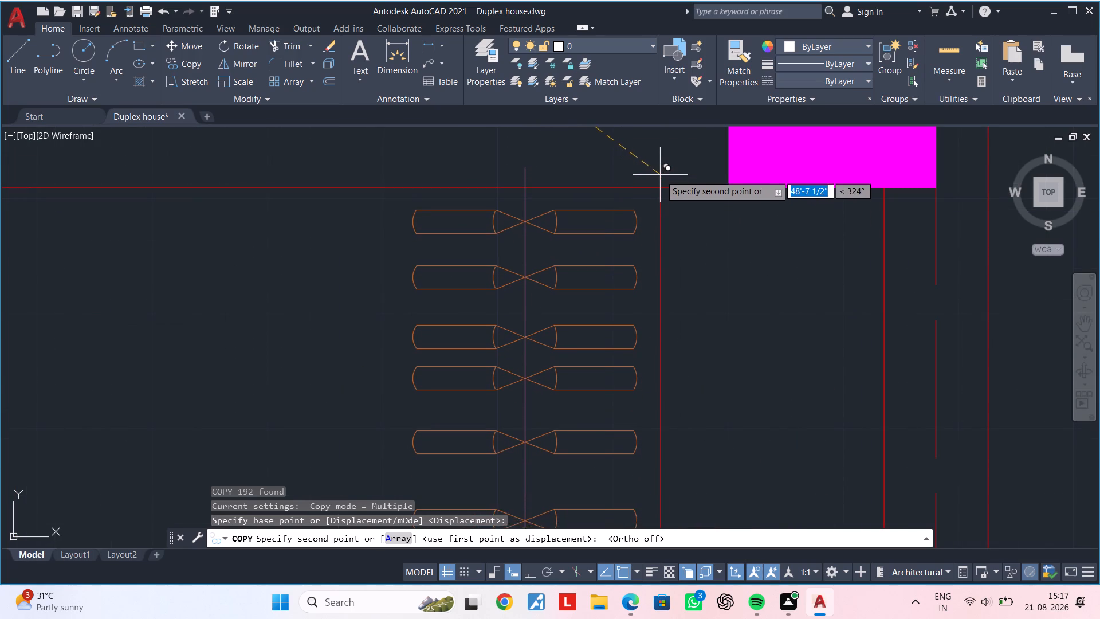
left_click(660, 187)
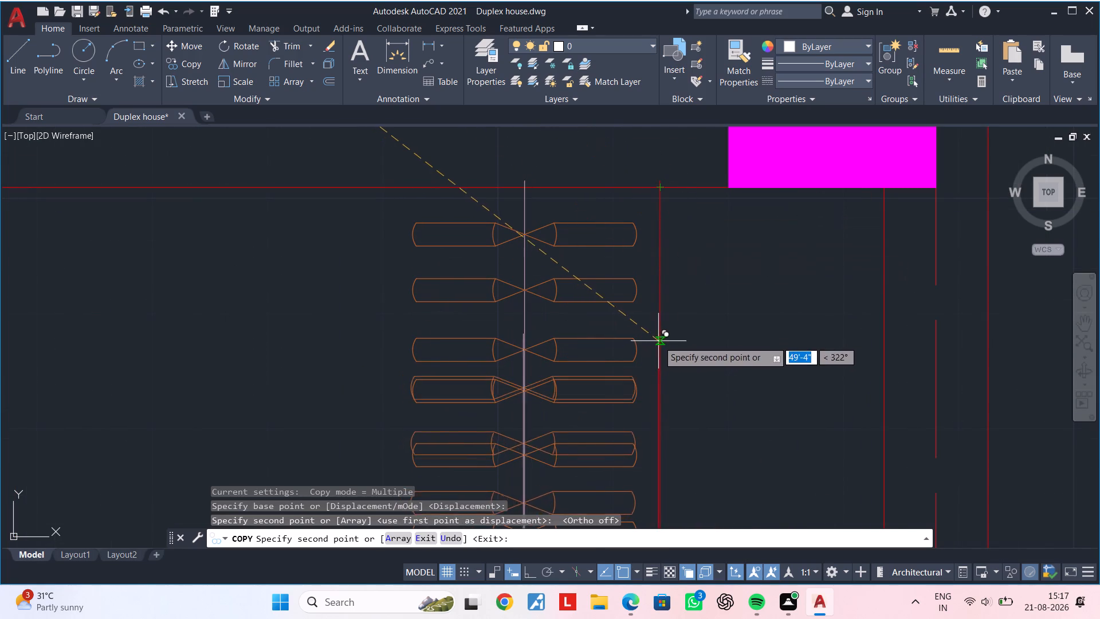
key("Escape")
key("Escape")
key("Escape")
Move the copied red front line about 2'-0 1/2" west, to the opposite side of the hangers.
scroll(665, 342, "down", 2)
middle_click_drag(675, 335, 687, 265)
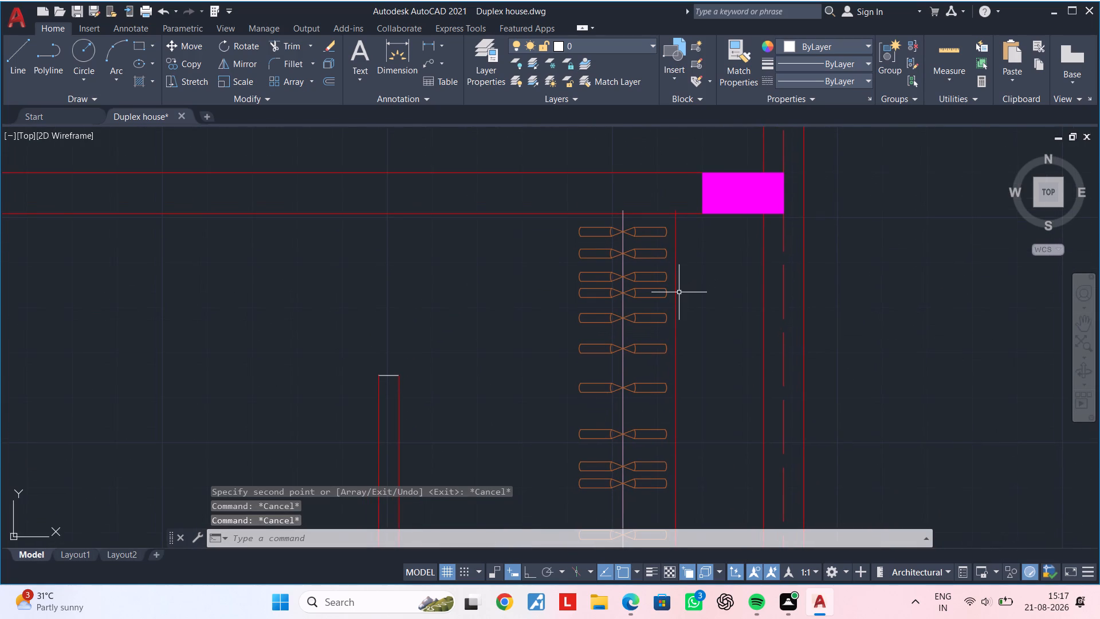
left_click(675, 293)
type("M")
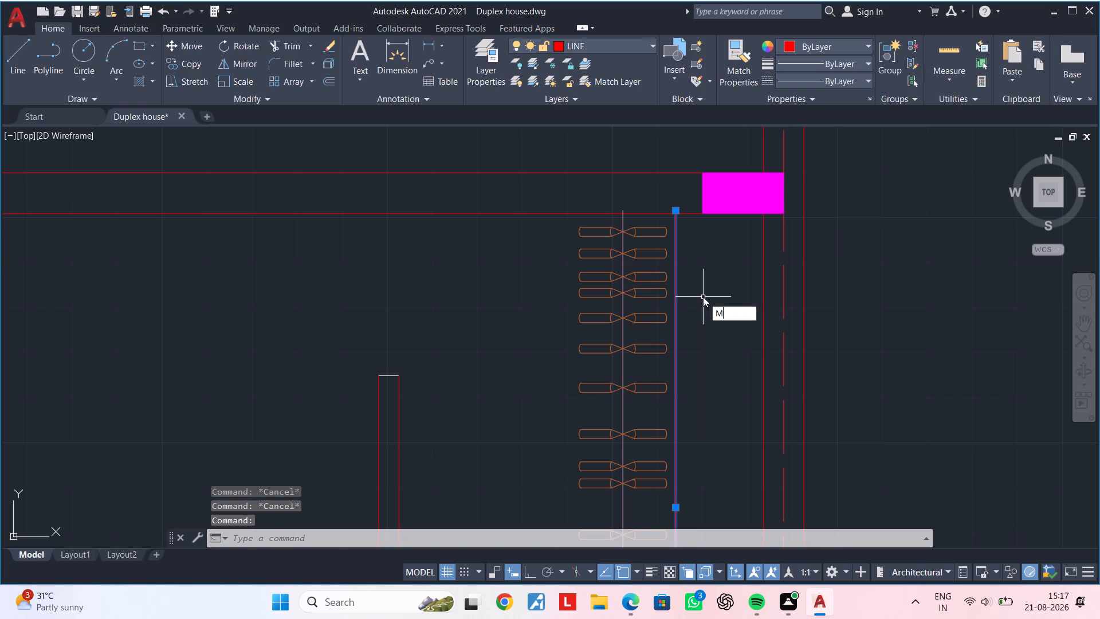
key("space")
left_click(678, 214)
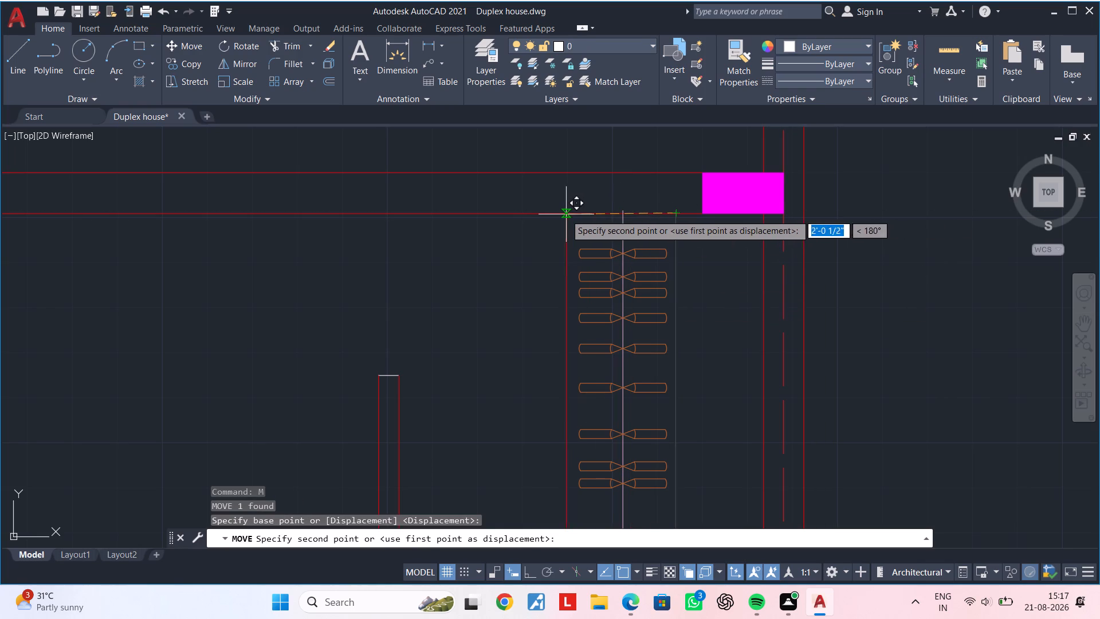
left_click(564, 214)
key("Escape")
Move the copied hangers and rod about 1'-5 3/4" east, placing the rod's upper end at the column's south-west corner.
scroll(624, 221, "up", 1)
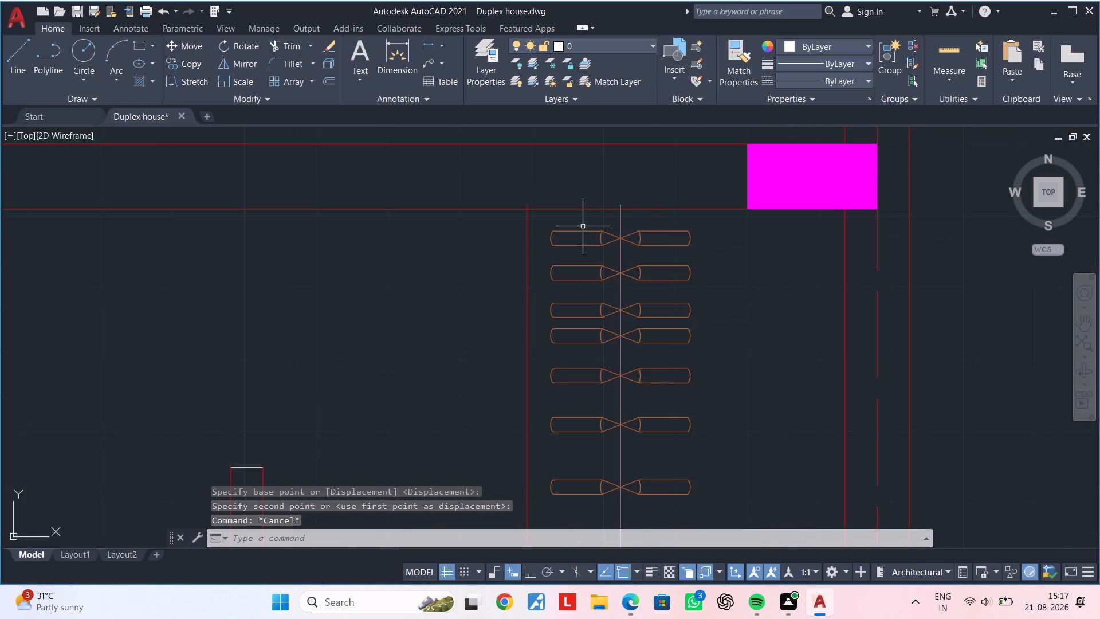
scroll(583, 226, "up", 2)
left_click(675, 195)
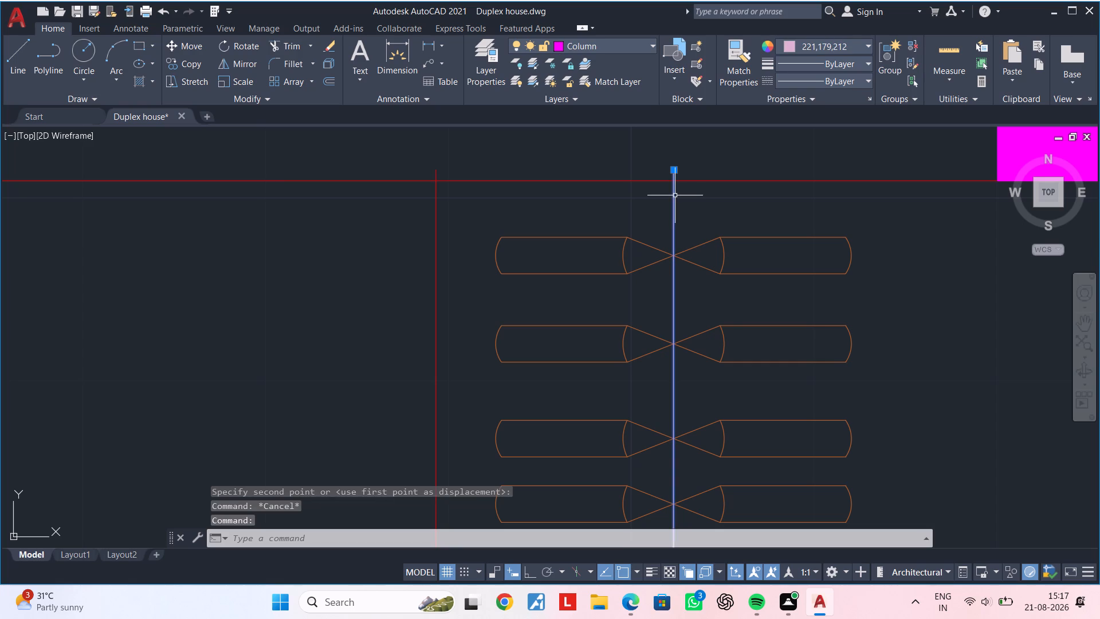
scroll(684, 240, "down", 3)
middle_click_drag(788, 309, 703, 180)
scroll(671, 402, "down", 2)
middle_click_drag(673, 405, 670, 318)
middle_click_drag(671, 315, 661, 383)
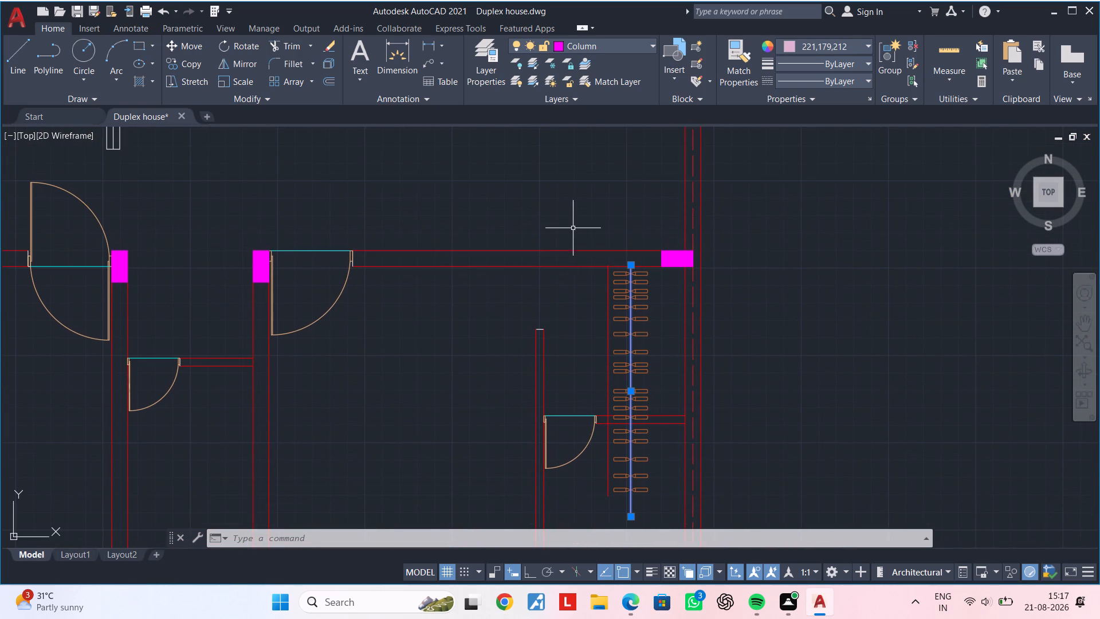
scroll(595, 273, "up", 2)
left_click(598, 239)
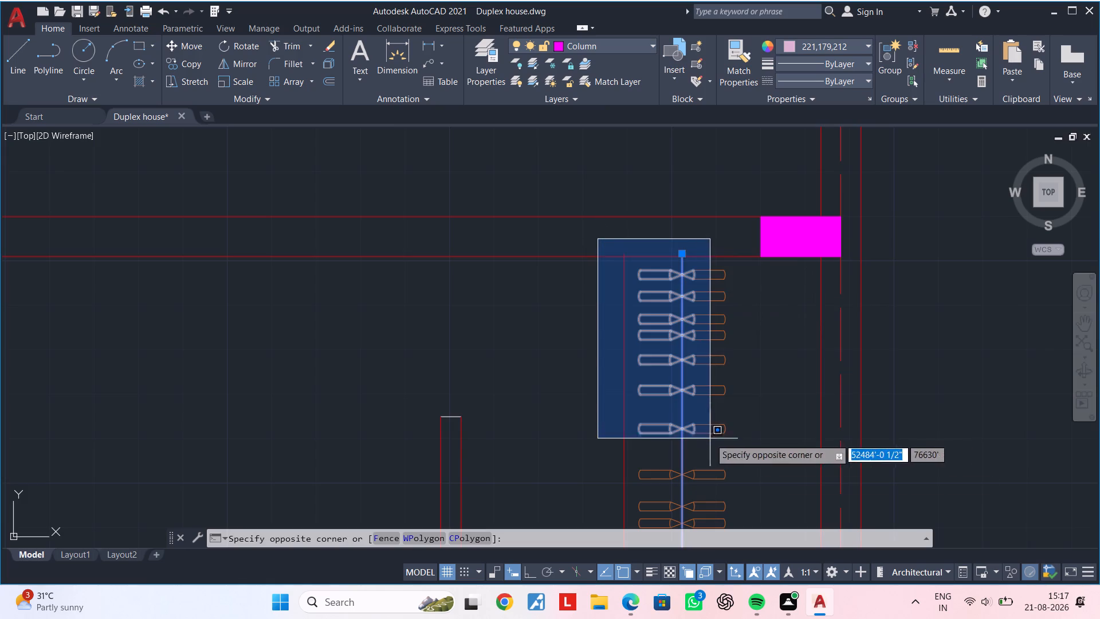
middle_click_drag(756, 469, 711, 288)
scroll(718, 528, "down", 1)
middle_click_drag(720, 520, 714, 440)
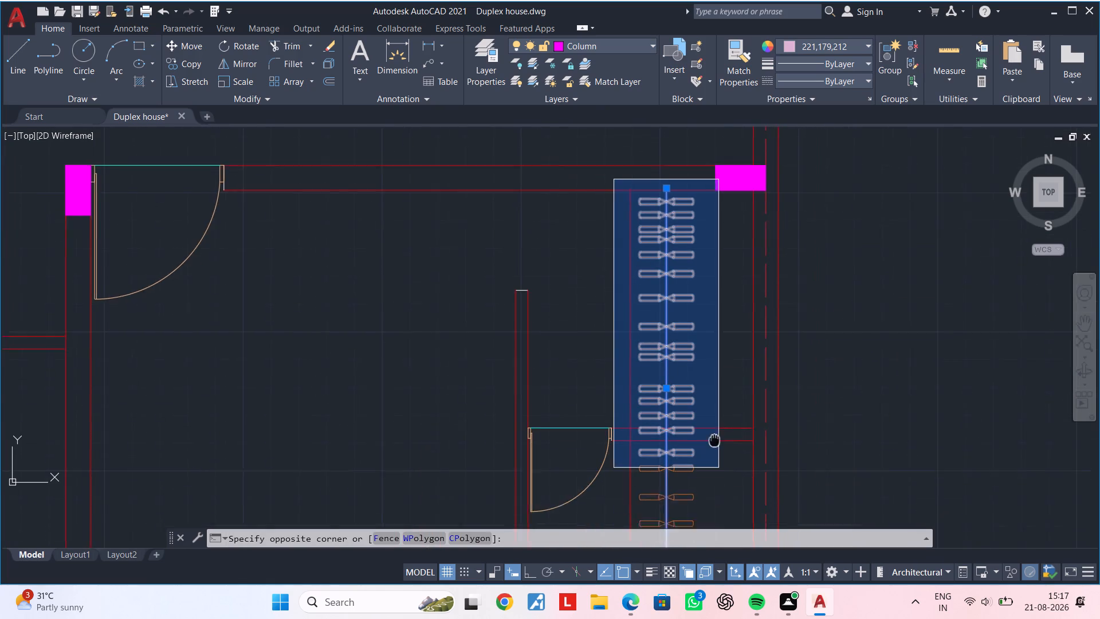
middle_click_drag(714, 440, 707, 389)
left_click(707, 476)
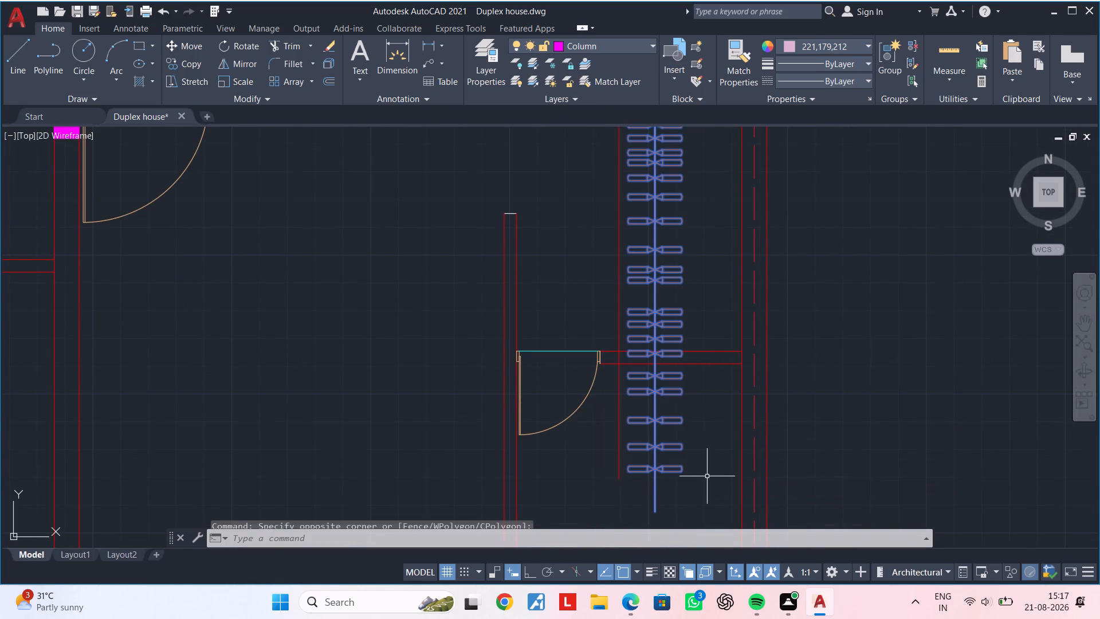
middle_click_drag(694, 361, 671, 497)
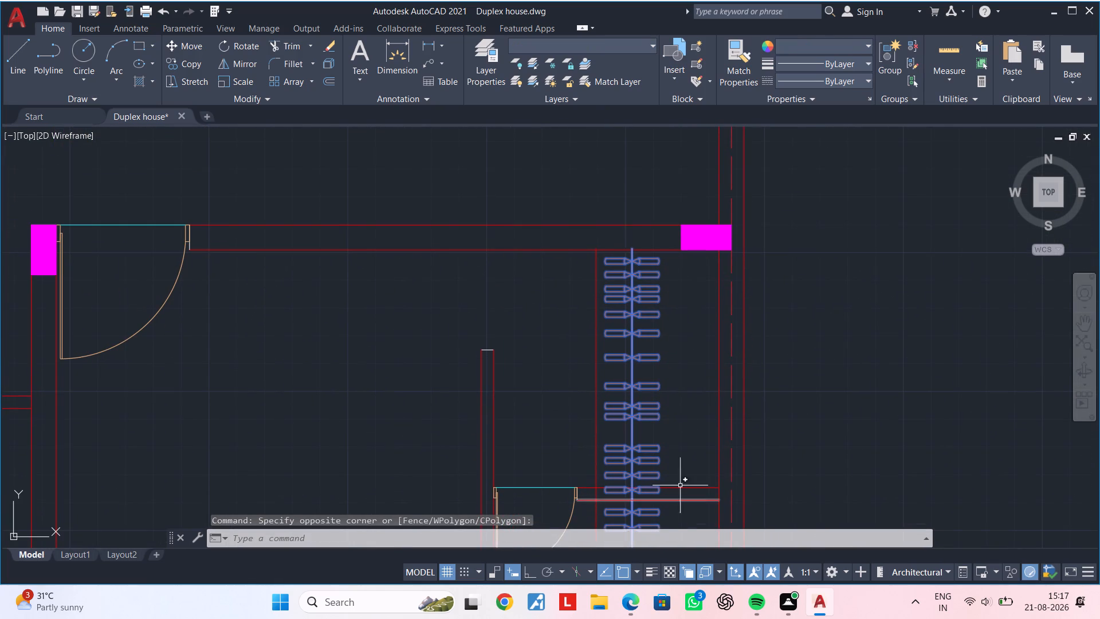
key("m")
key("space")
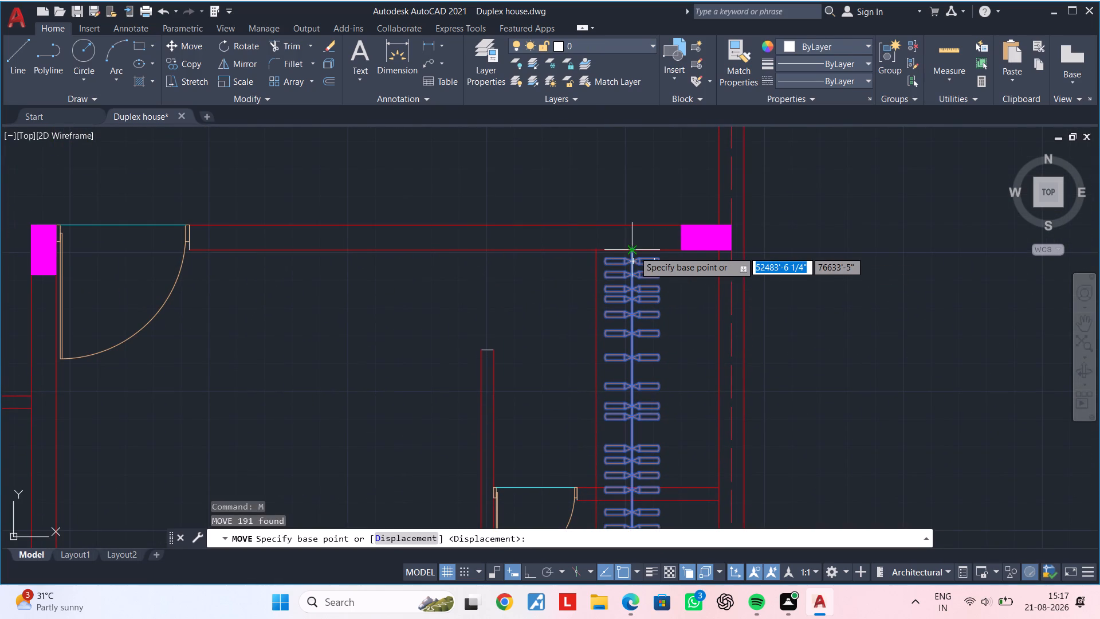
scroll(634, 251, "up", 1)
left_click(627, 246)
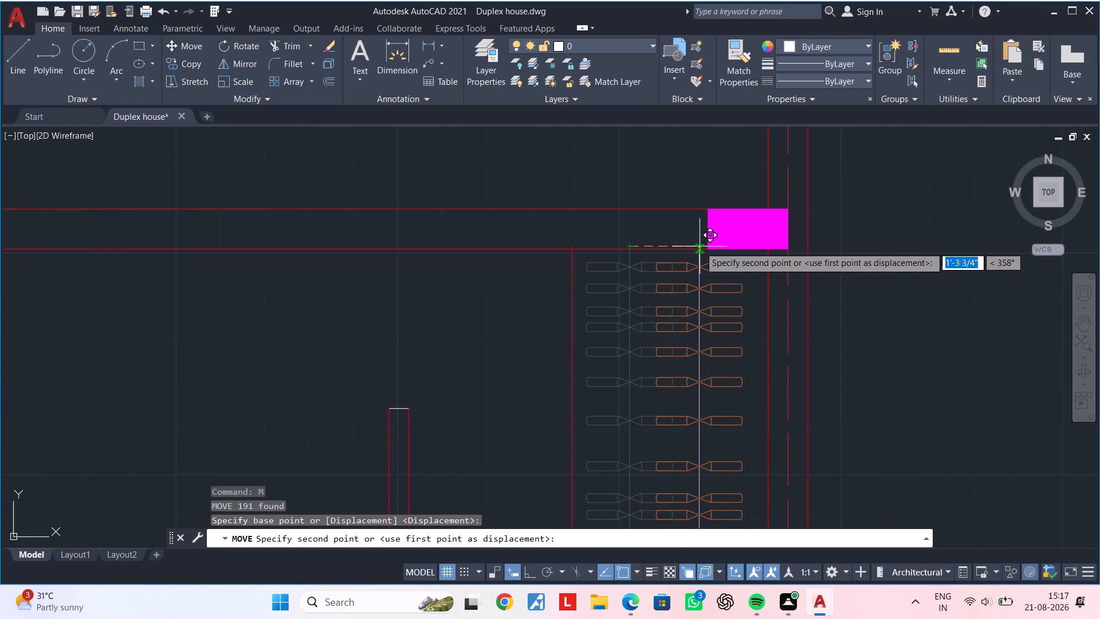
scroll(708, 249, "up", 2)
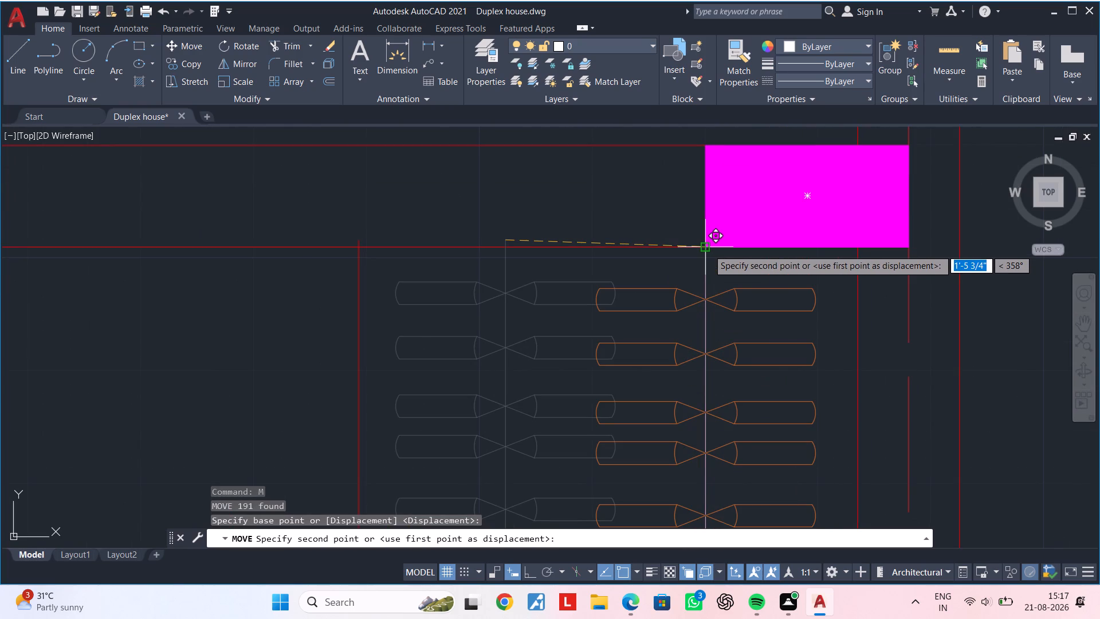
left_click(708, 249)
scroll(705, 357, "down", 3)
middle_click_drag(705, 360, 697, 142)
key("Escape")
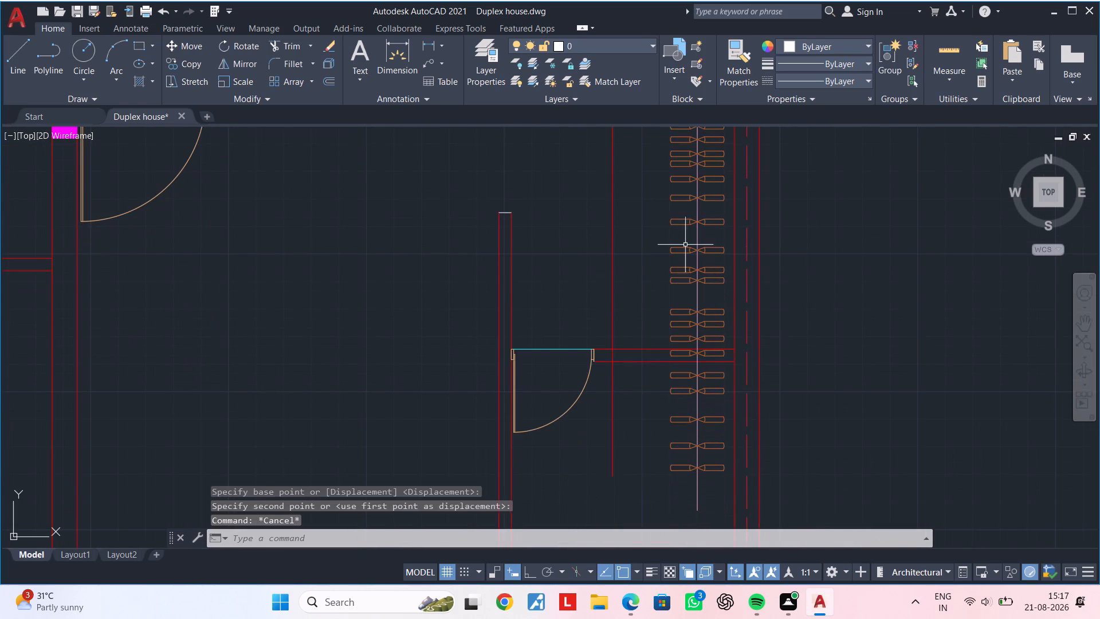
key("Escape")
key("Escape")
middle_click_drag(650, 275, 628, 265)
key("Escape")
key("Escape")
key("Escape")
Trim the copied wardrobe's hanging rod at the north face of the partition wall beside the small door.
key("t")
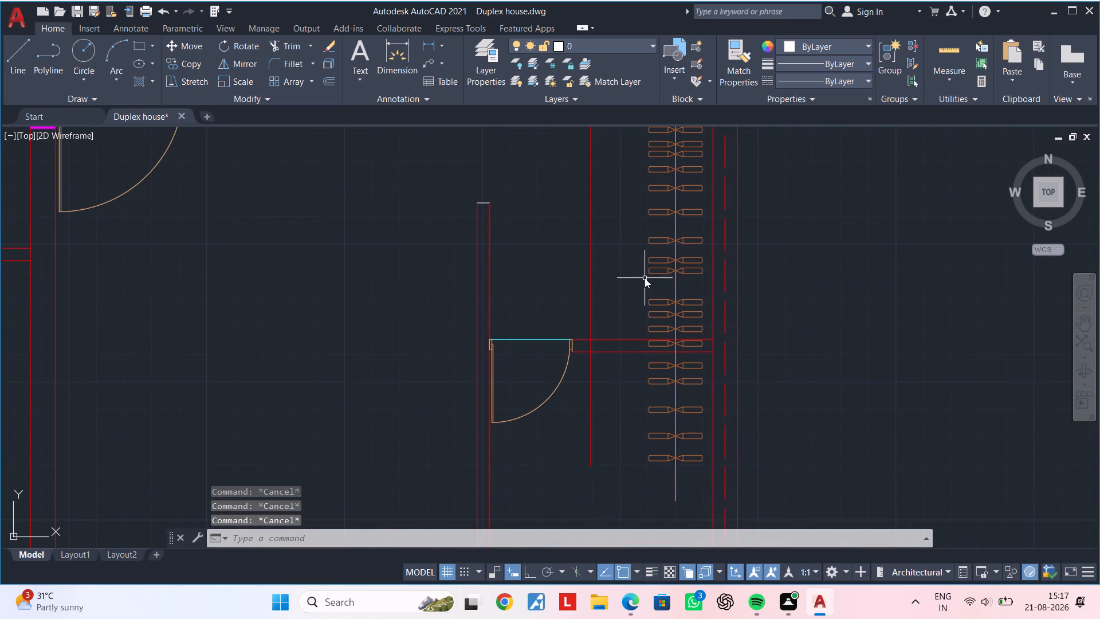
type("5R")
key("Escape")
key("Escape")
key("Escape")
key("t")
key("r")
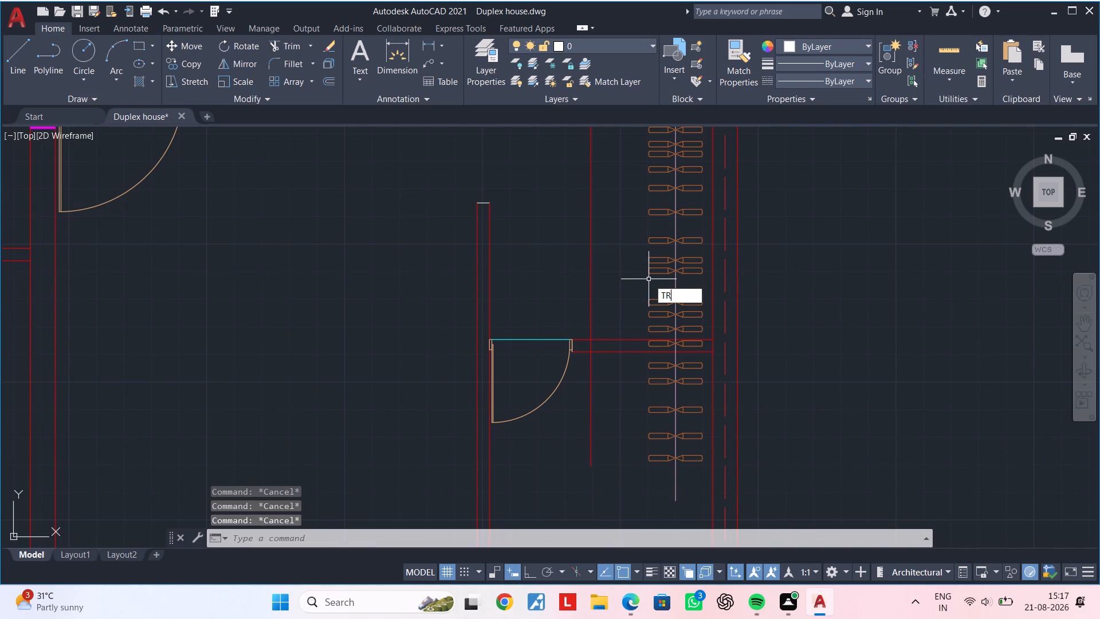
key("space")
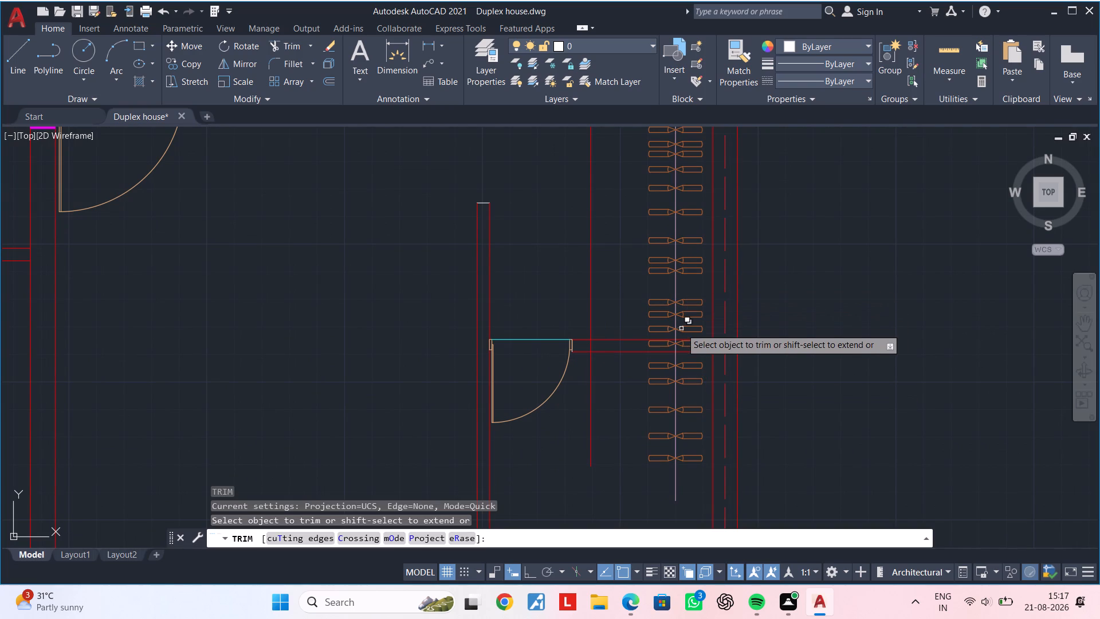
scroll(681, 338, "up", 3)
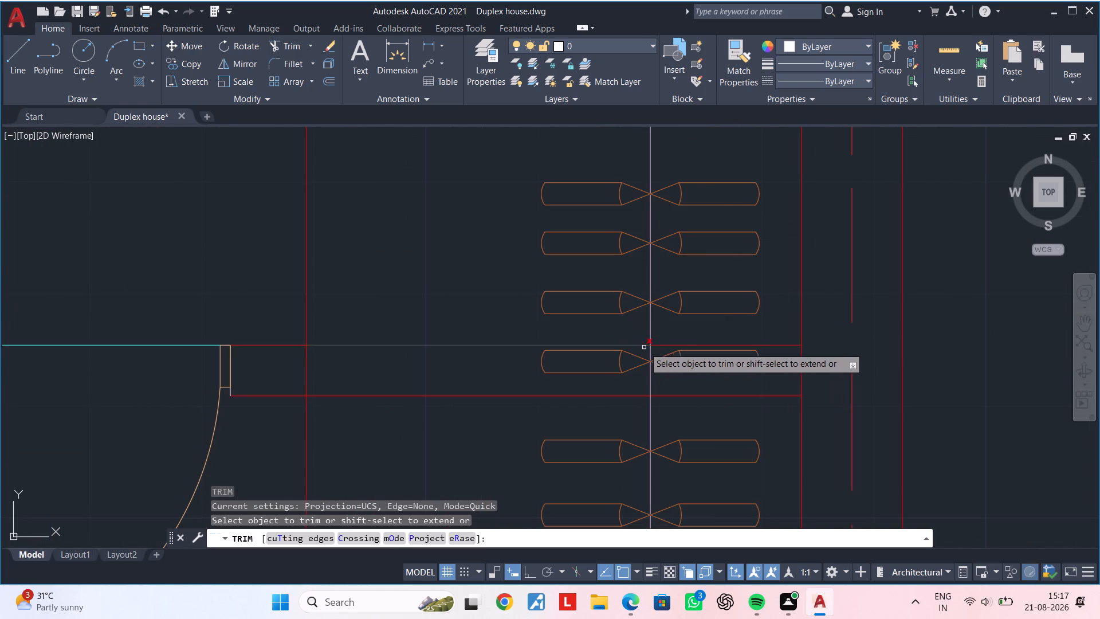
left_click(651, 352)
key("Escape")
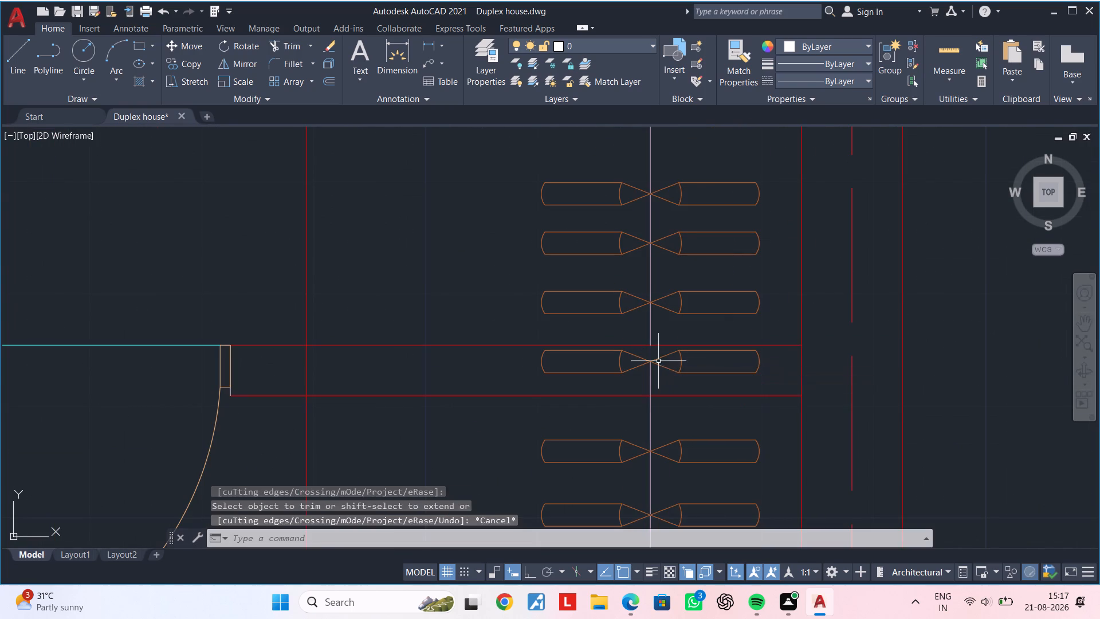
key("Escape")
Delete the six hangers and the leftover rod piece that extend south past the partition wall's north face.
left_click(534, 334)
scroll(674, 479, "down", 1)
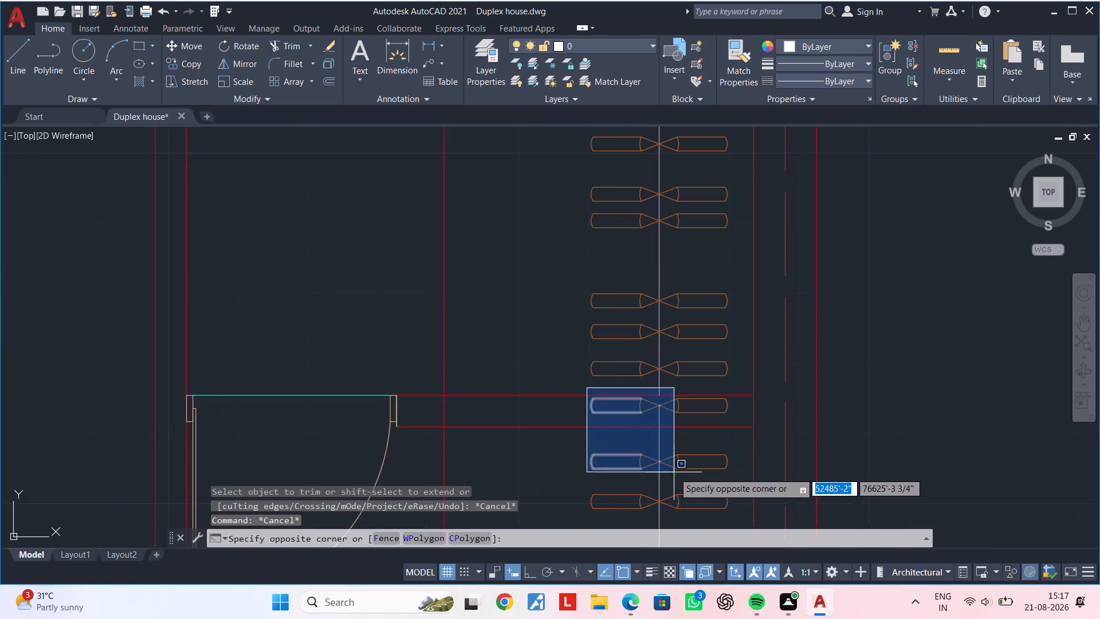
scroll(673, 471, "down", 1)
middle_click_drag(671, 457, 671, 312)
scroll(792, 618, "down", 1)
middle_click_drag(790, 618, 741, 484)
middle_click_drag(709, 497, 714, 457)
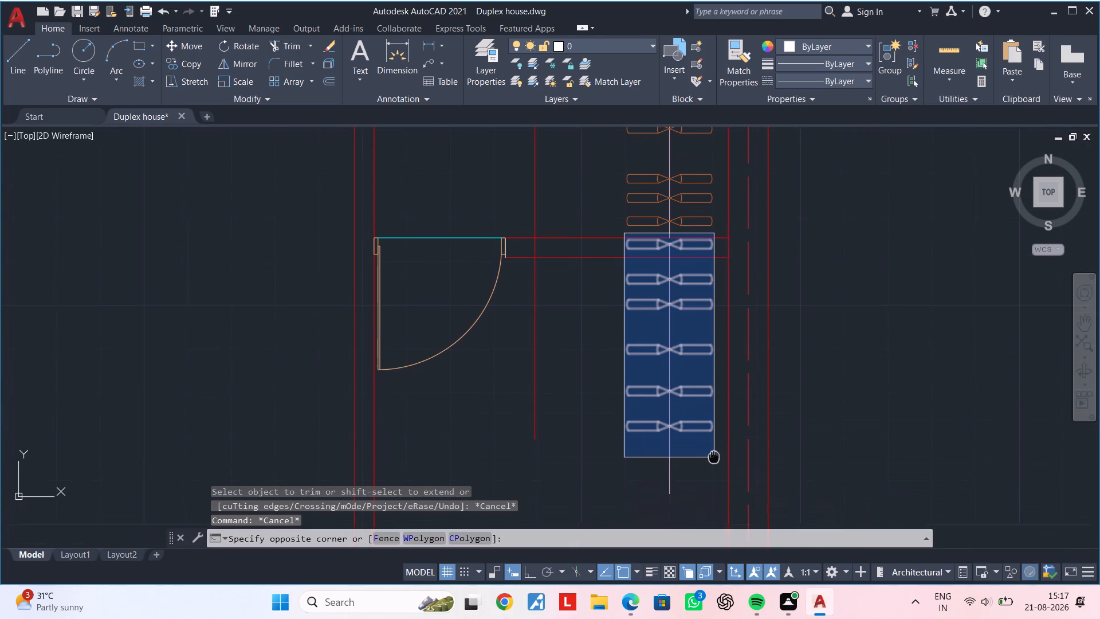
middle_click_drag(714, 457, 714, 453)
left_click(720, 497)
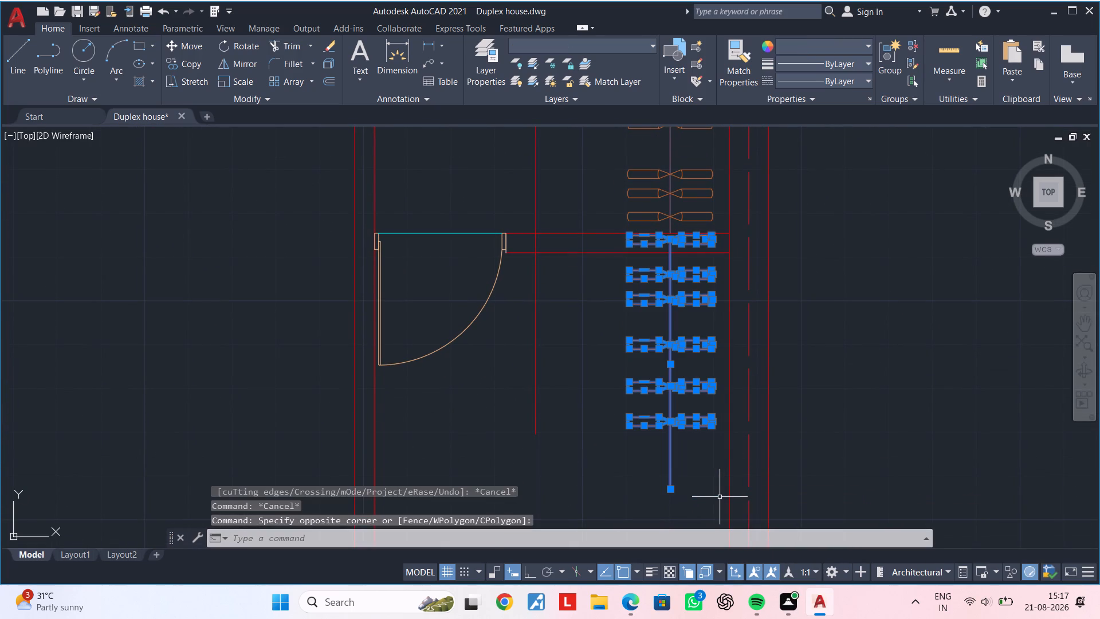
key("Delete")
Trim the wardrobe's red front line at the partition wall, removing the portion across and south of the wall.
middle_click_drag(675, 339, 682, 503)
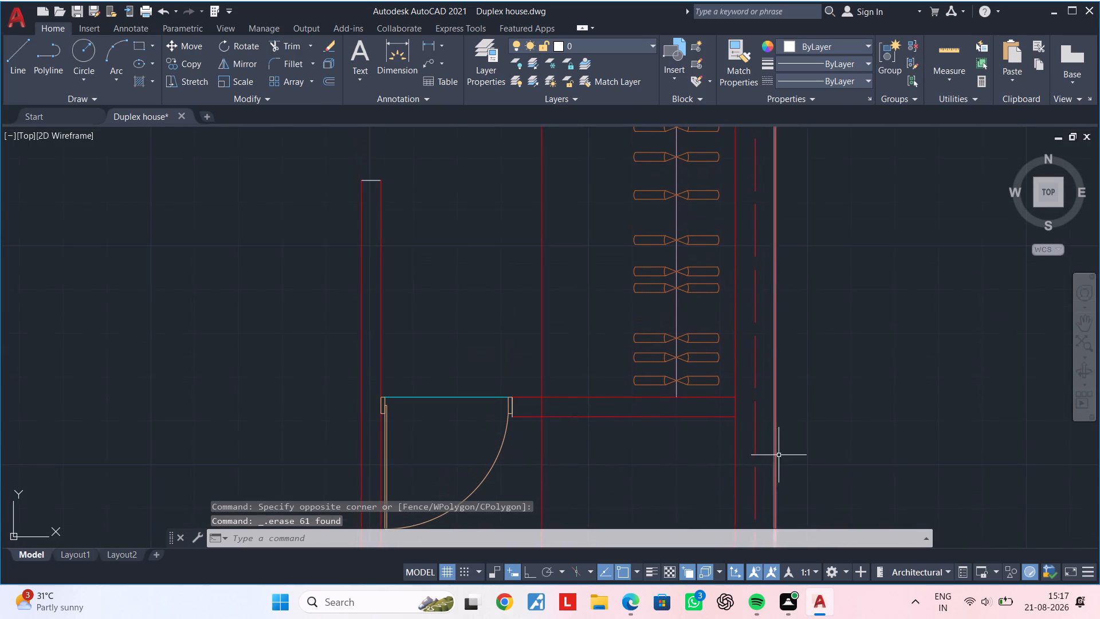
key("t")
key("r")
key("space")
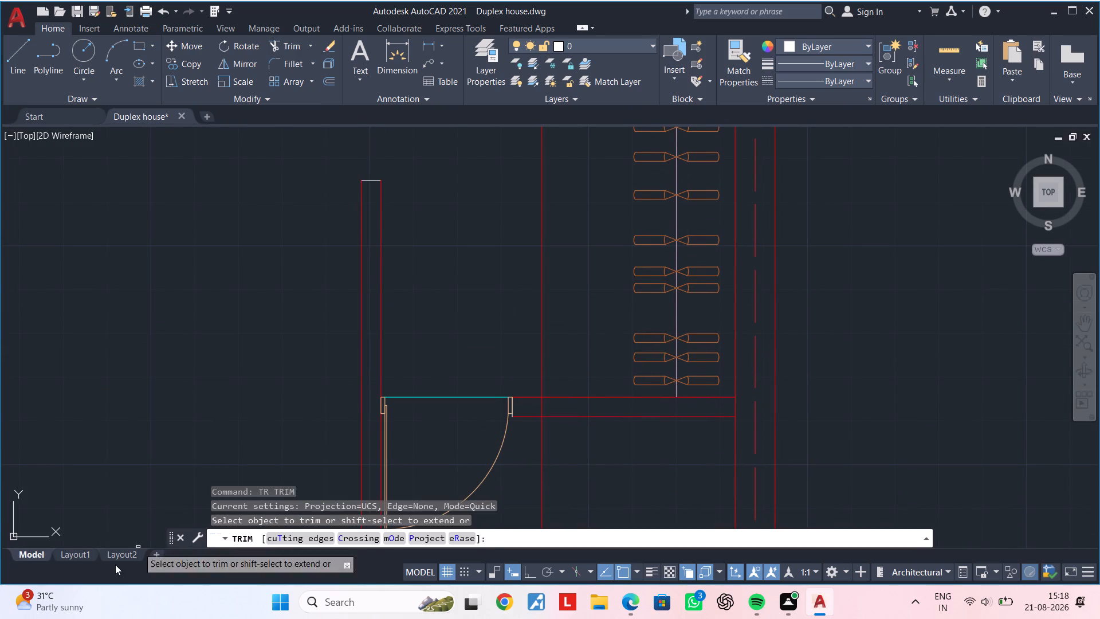
left_click(544, 403)
left_click(543, 431)
key("Escape")
Move the trimmed red front line about 1'-6 3/4" east along the partition wall, close to the hangers' west ends.
left_click(553, 365)
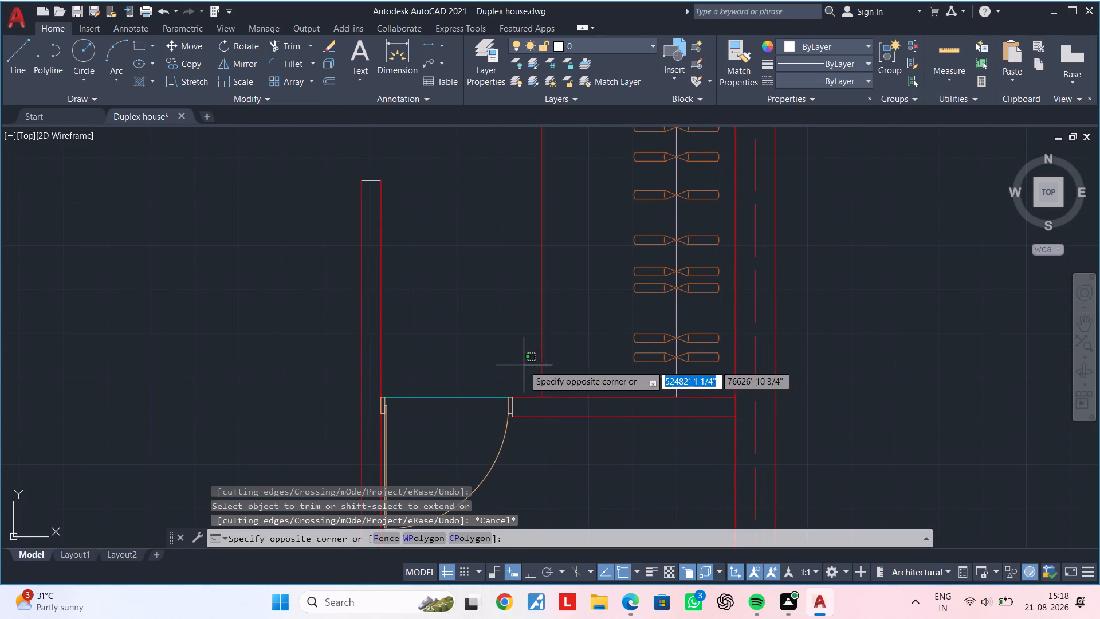
double_click(520, 363)
key("m")
key("space")
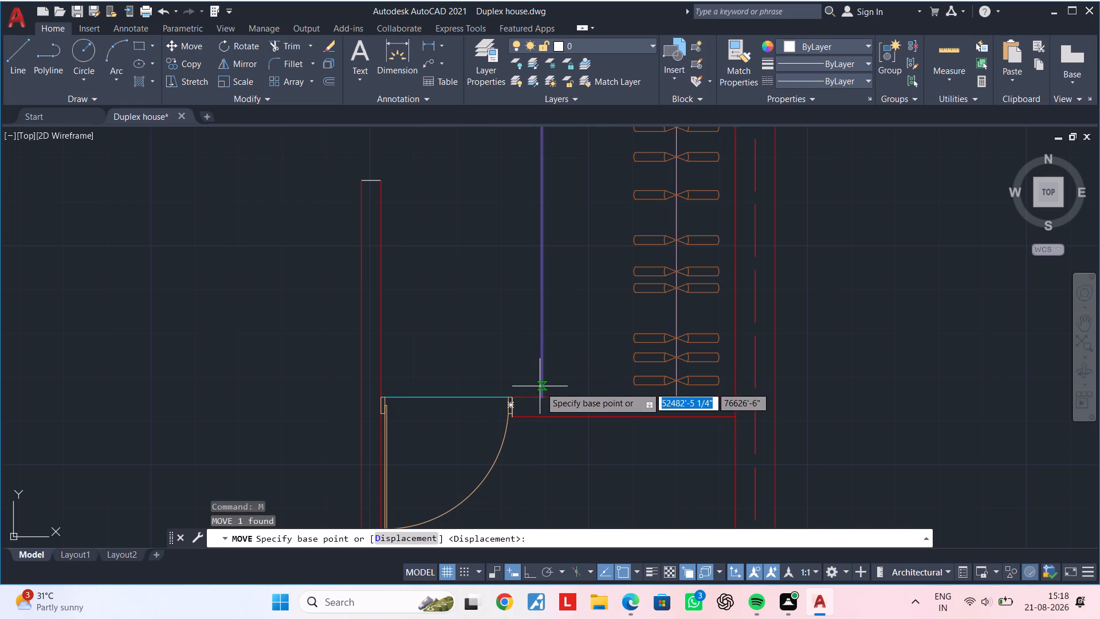
left_click(545, 394)
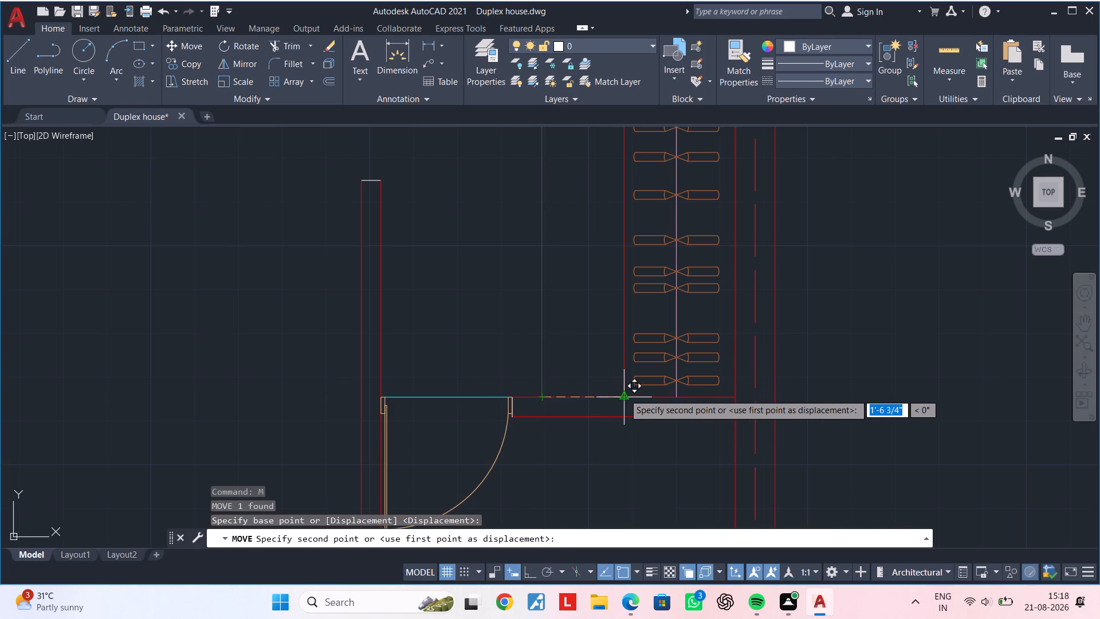
left_click(624, 394)
scroll(624, 402, "down", 2)
key("Escape")
middle_click_drag(630, 418, 634, 455)
key("Escape")
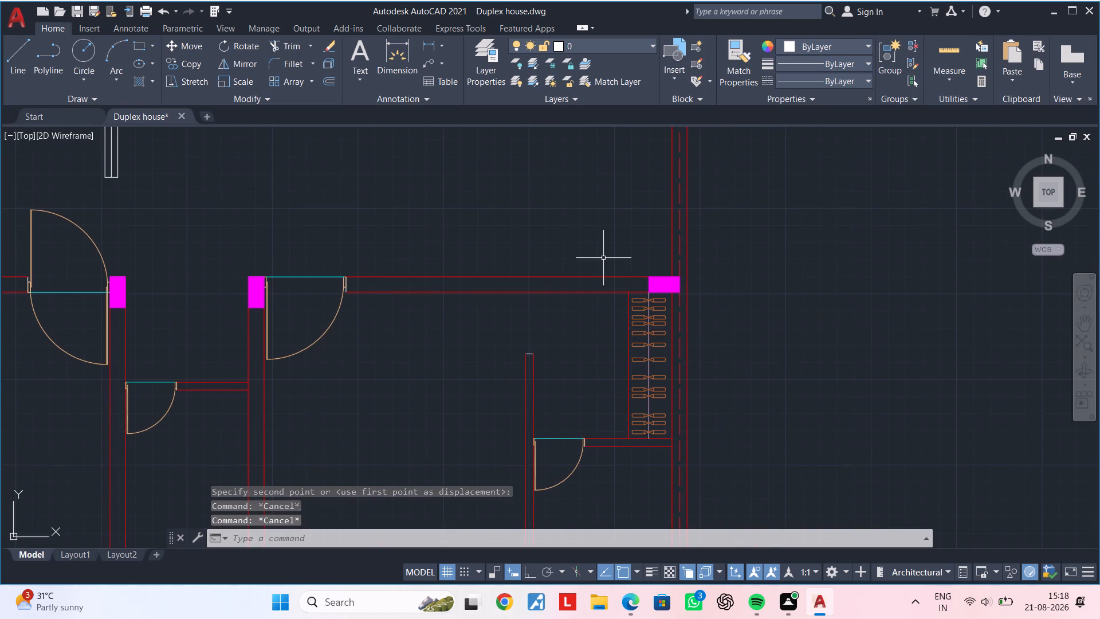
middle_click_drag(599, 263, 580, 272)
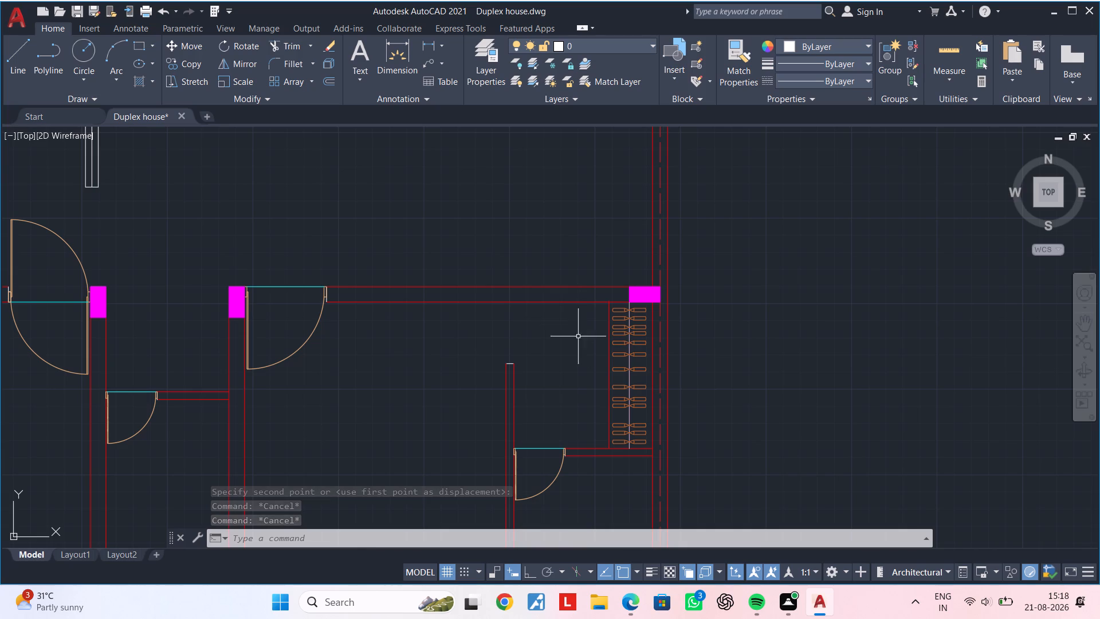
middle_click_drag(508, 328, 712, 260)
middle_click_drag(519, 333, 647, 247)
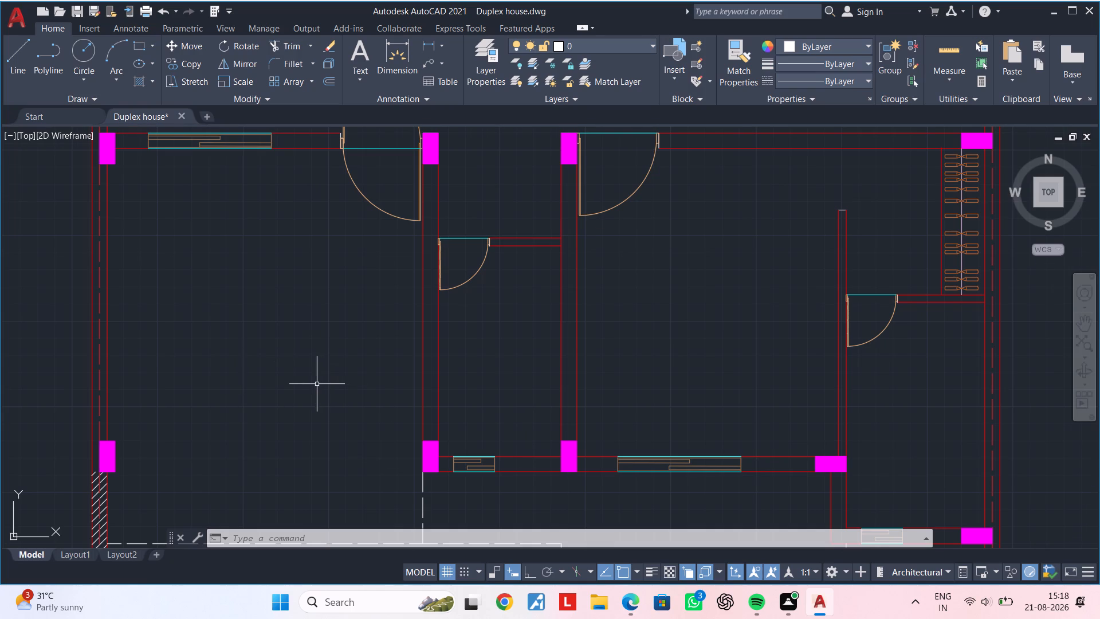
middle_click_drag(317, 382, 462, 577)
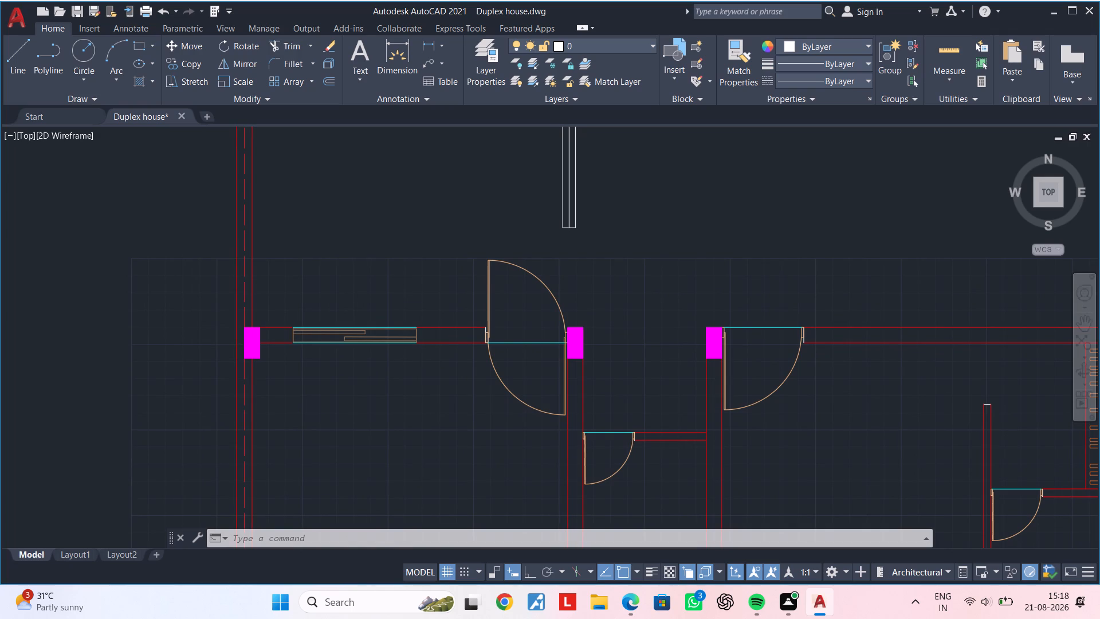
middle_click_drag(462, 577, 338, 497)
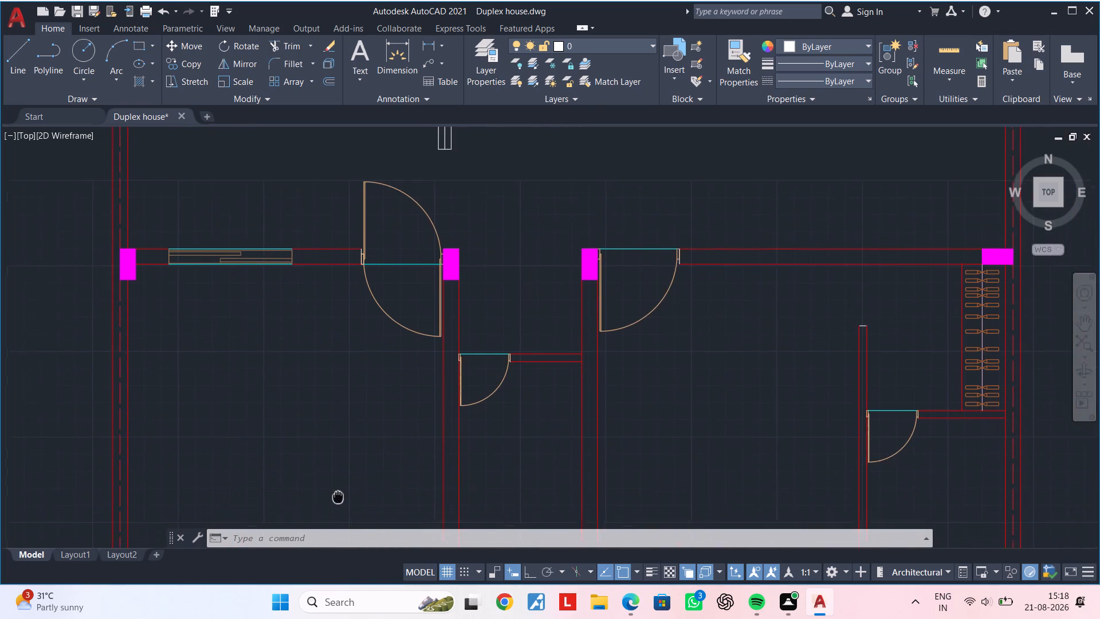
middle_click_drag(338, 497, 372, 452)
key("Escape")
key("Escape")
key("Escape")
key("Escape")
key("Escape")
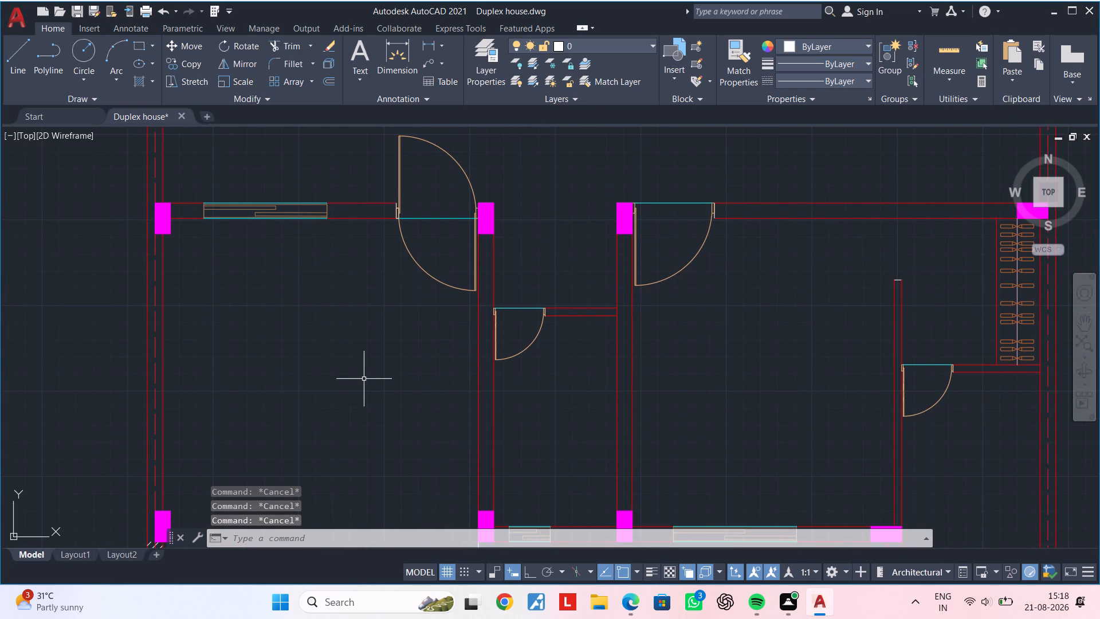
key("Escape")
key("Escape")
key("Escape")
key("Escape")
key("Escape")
Insert the L-shaped sofa block A$C2F471D6A from DesignCenter's sofa library into the south-east bedroom.
type("ADC")
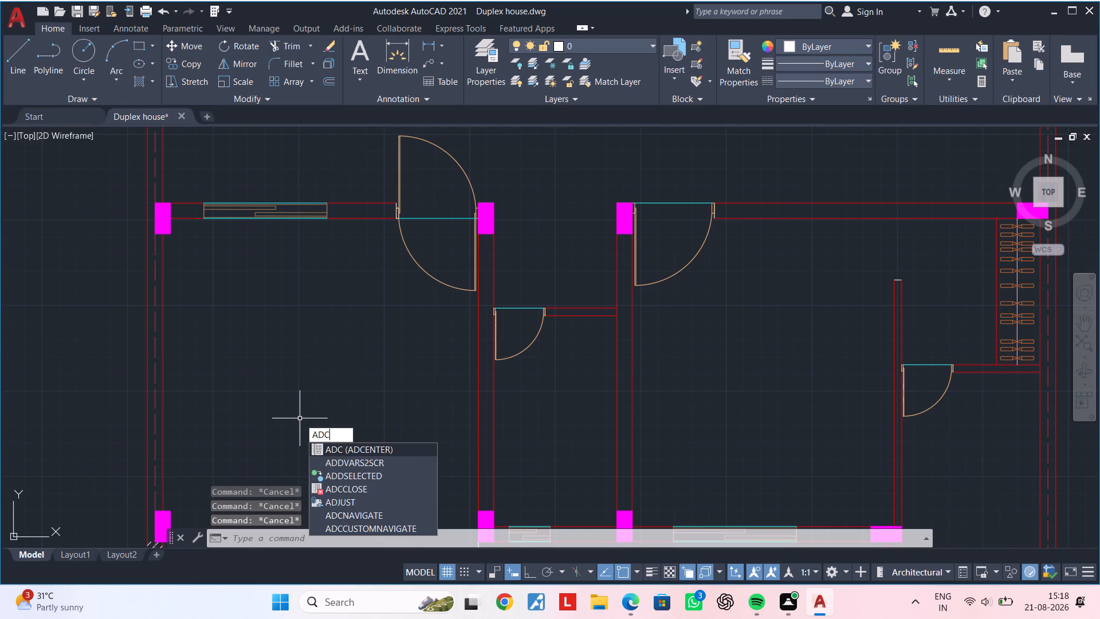
left_click(382, 451)
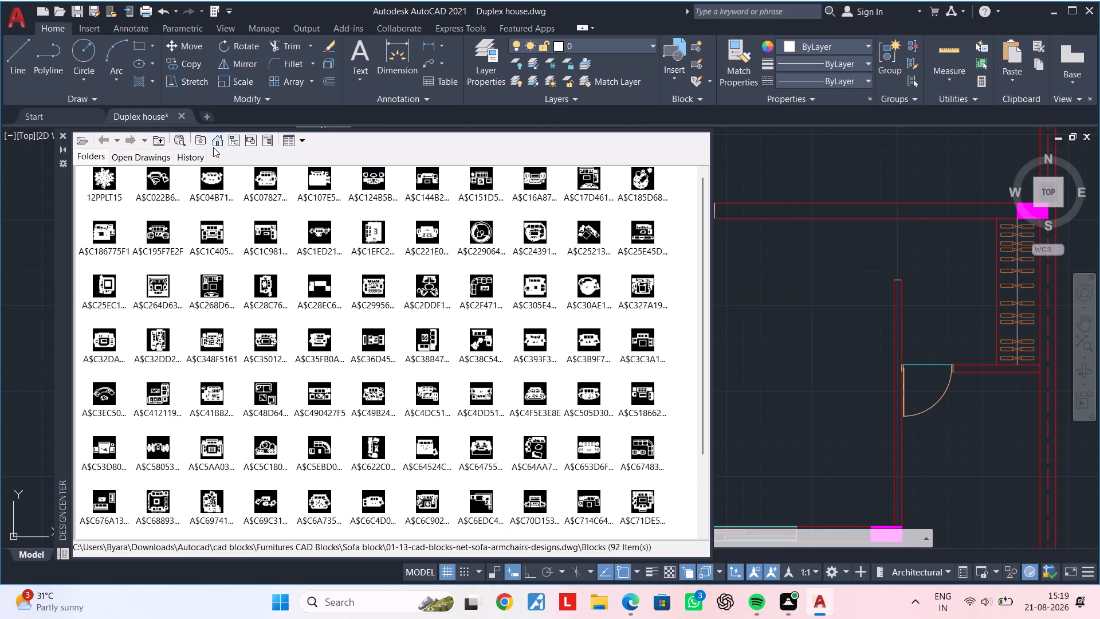
left_click(480, 279)
left_click_drag(480, 279, 534, 279)
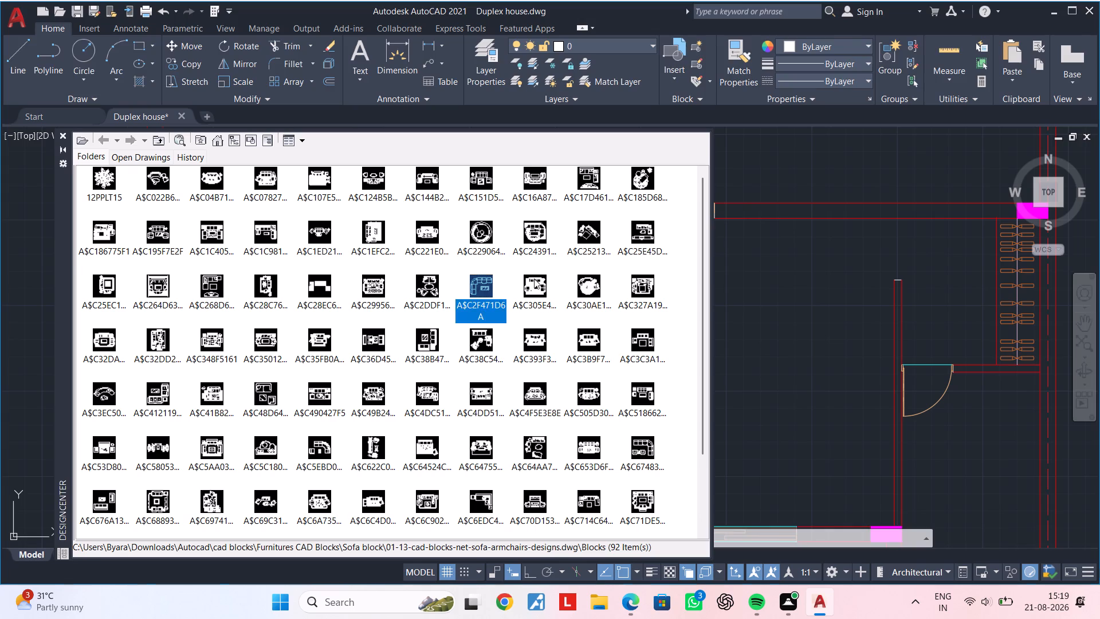
left_click_drag(534, 279, 852, 281)
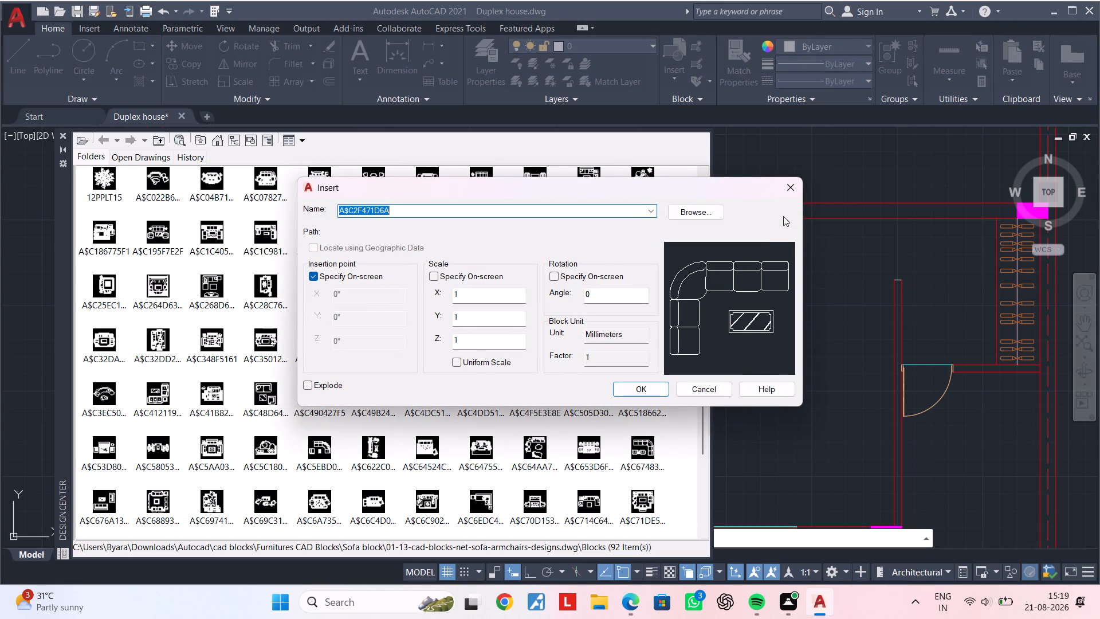
left_click(787, 194)
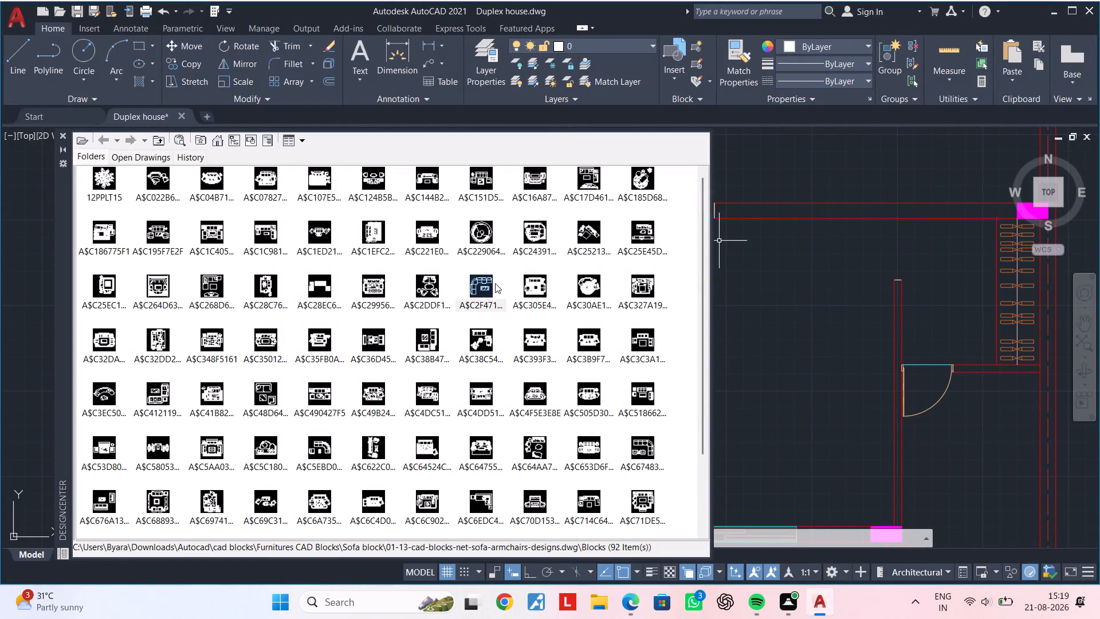
left_click_drag(488, 283, 772, 285)
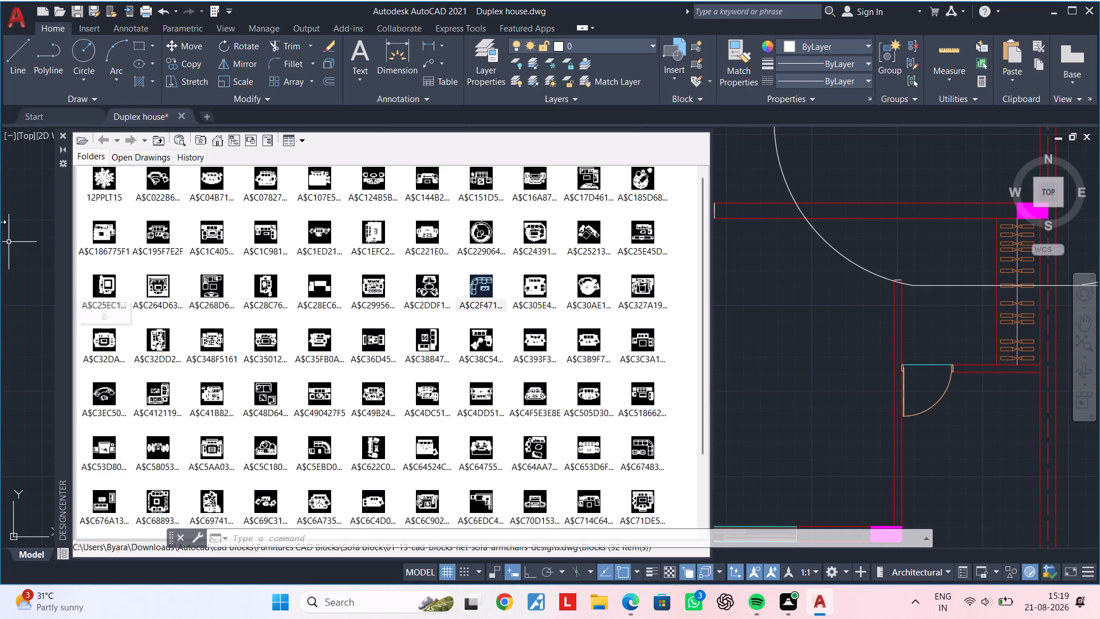
Preview the sofa set blocks A$C144B2C1F, A$C714C64AF, A$C5EBD0AE0 and A$C412119AE from the DesignCenter sofa library without inserting them.
left_click(422, 174)
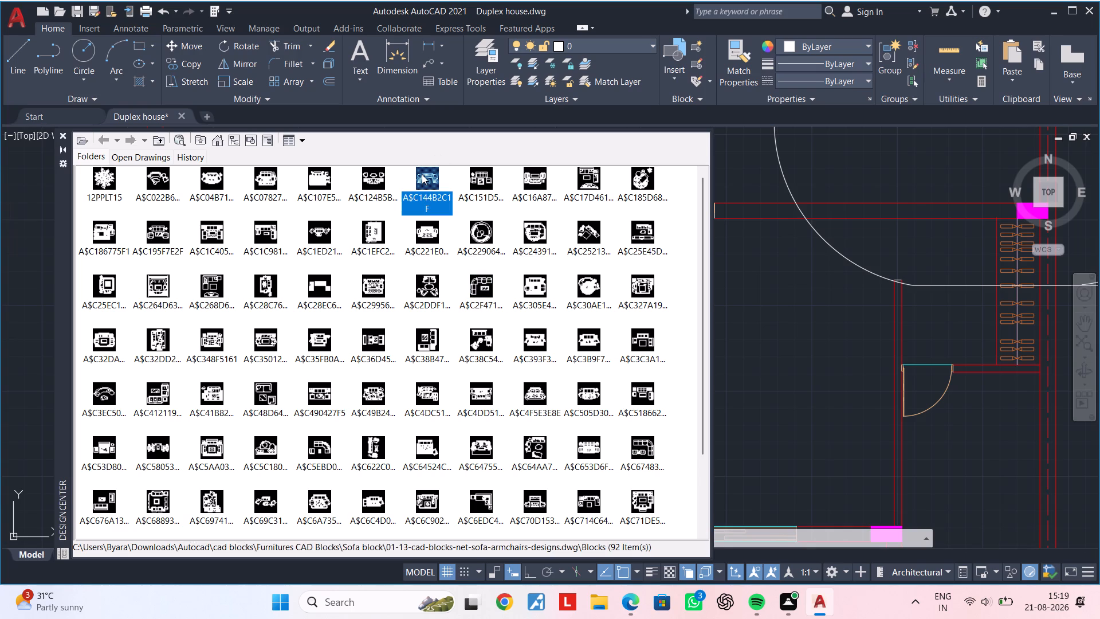
left_click(422, 174)
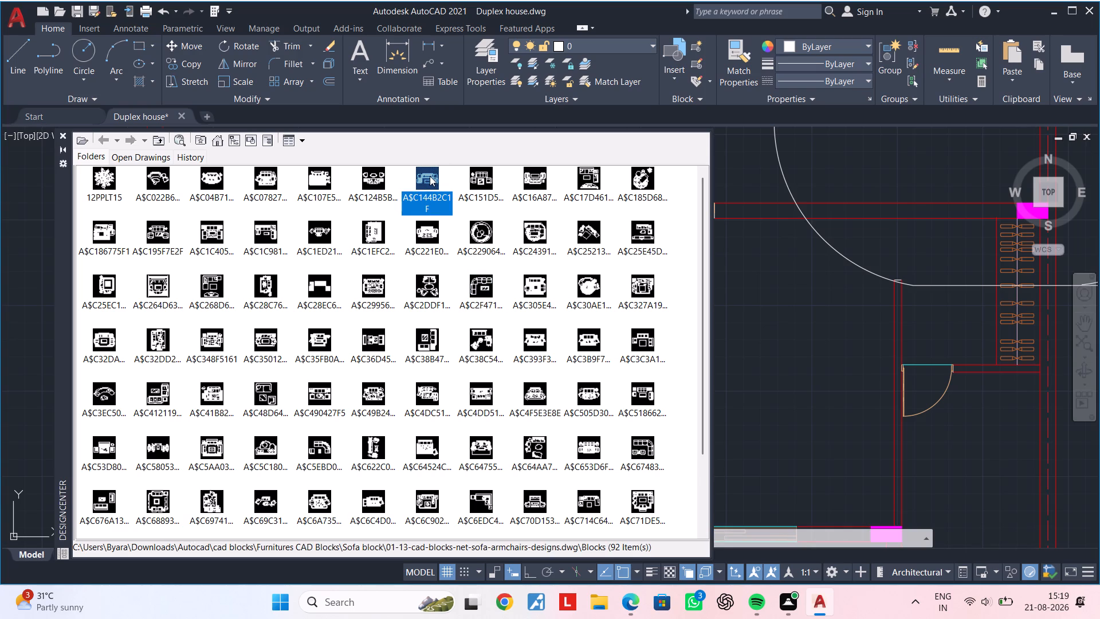
double_click(430, 176)
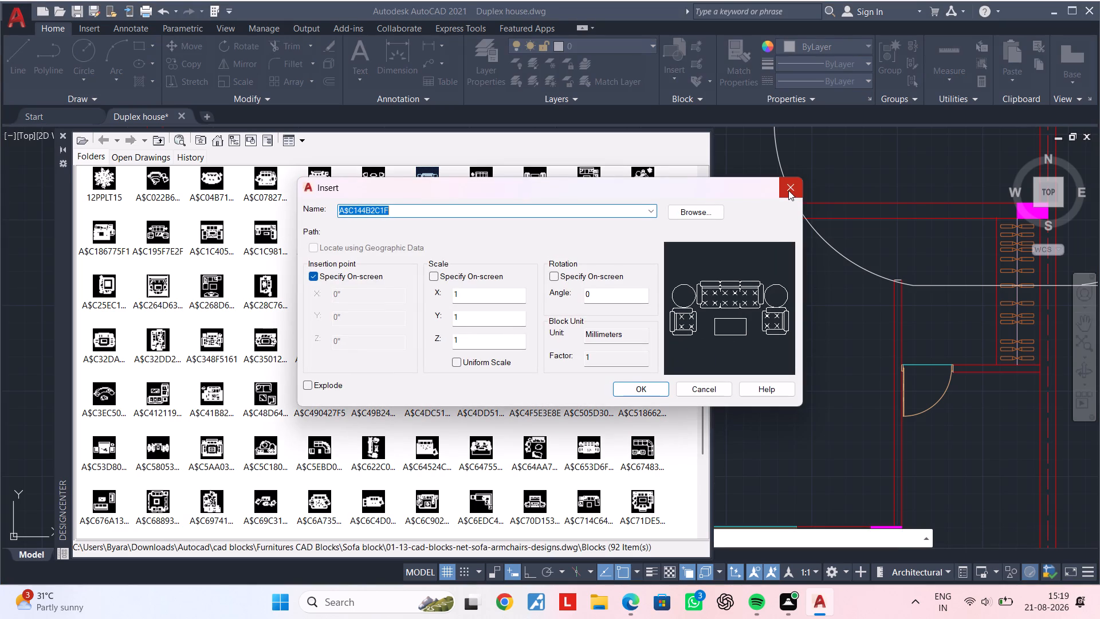
left_click(788, 190)
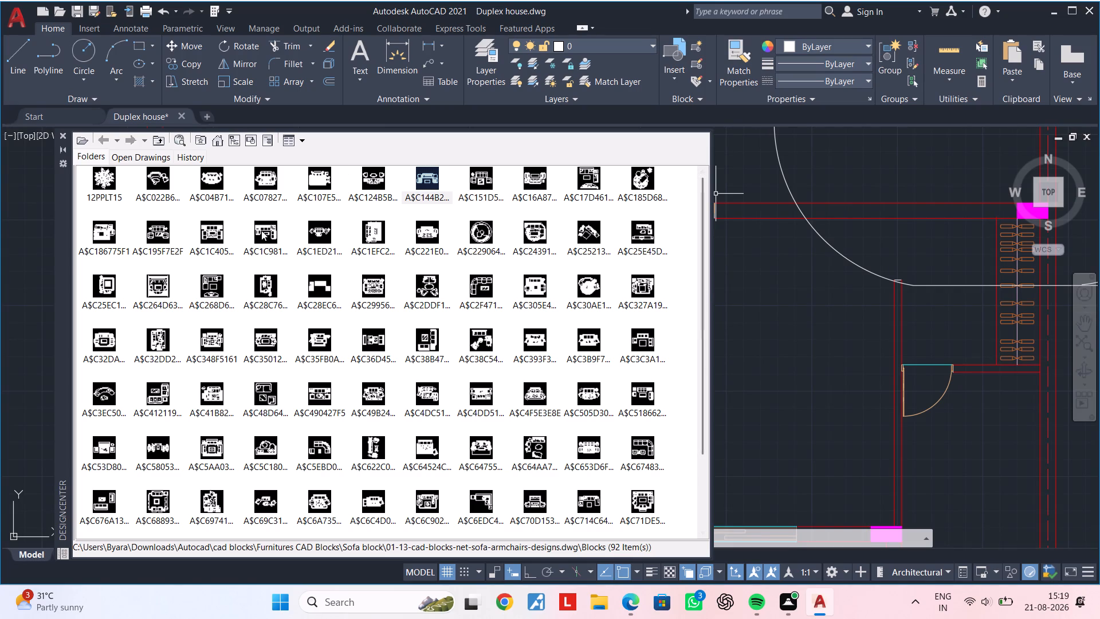
scroll(261, 235, "down", 4)
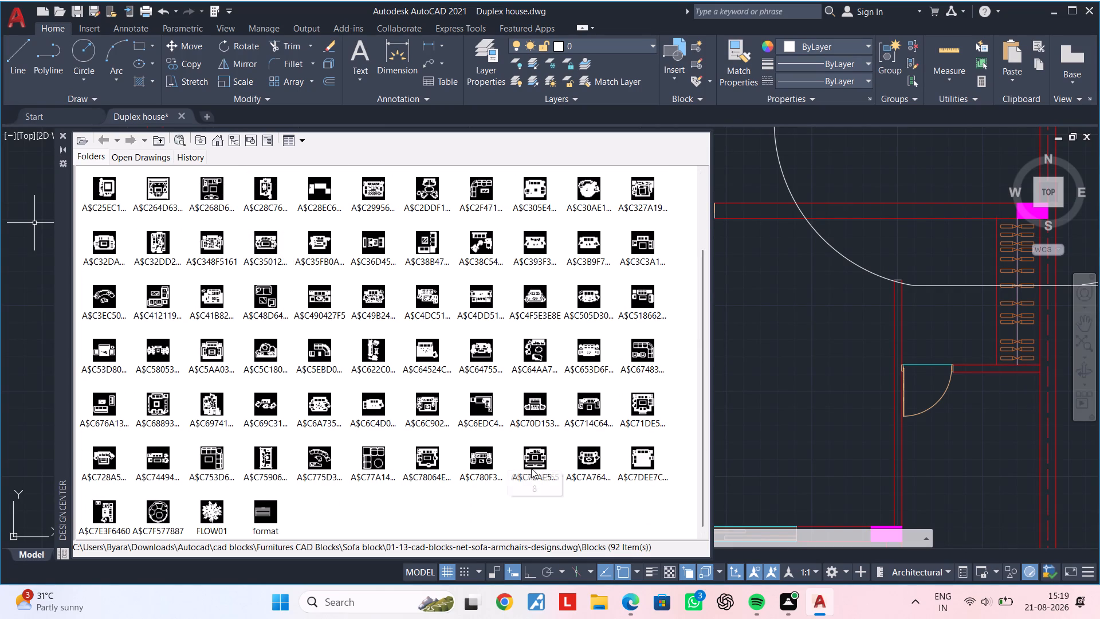
double_click(583, 403)
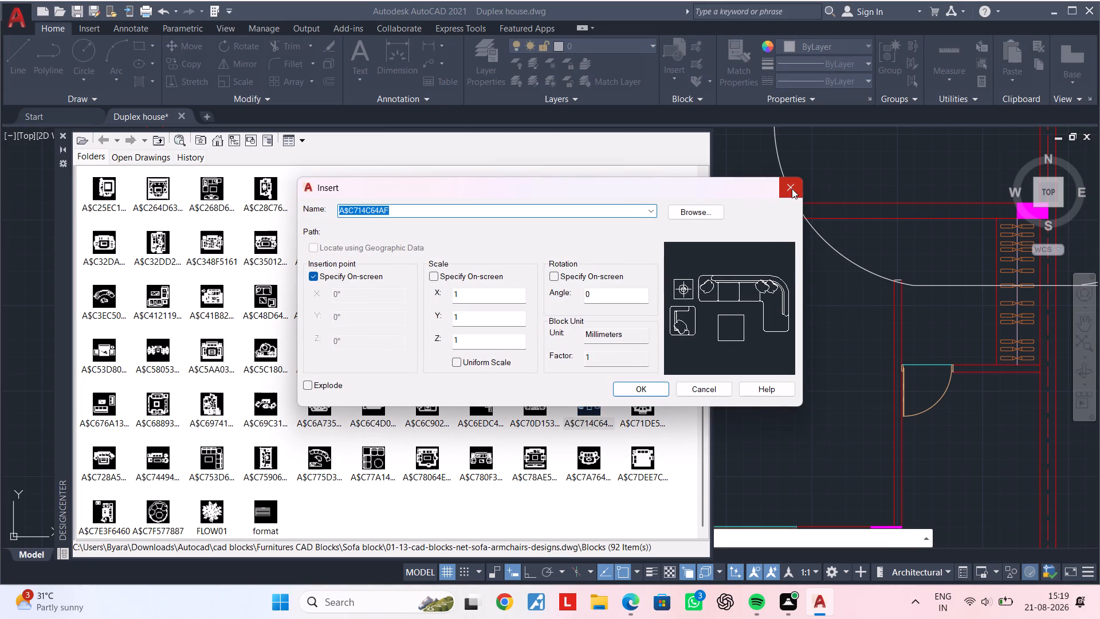
left_click(792, 189)
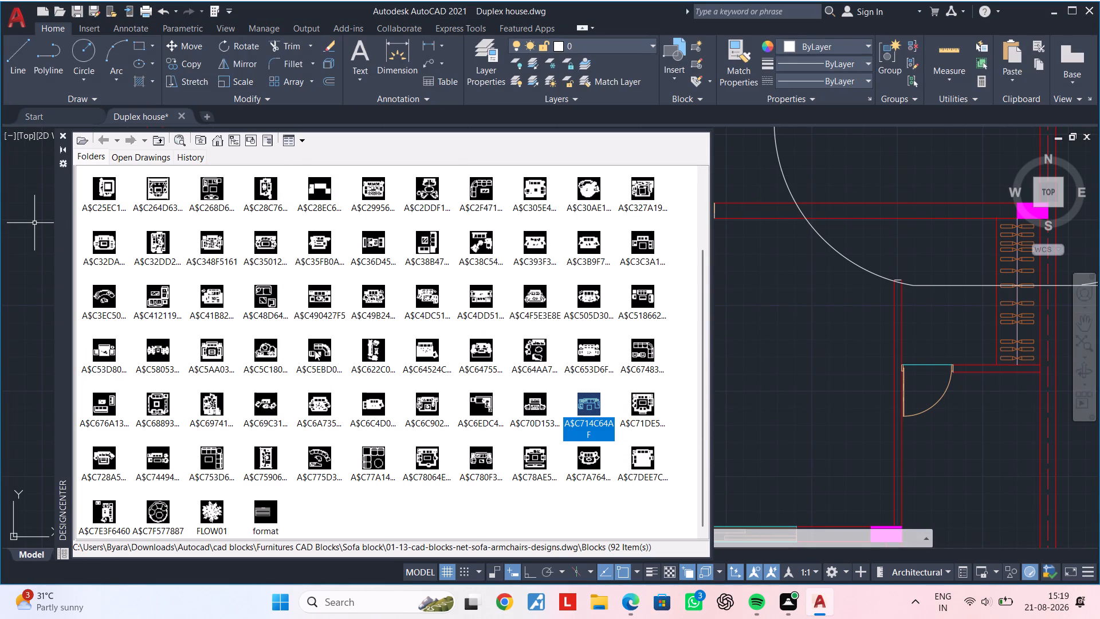
double_click(315, 350)
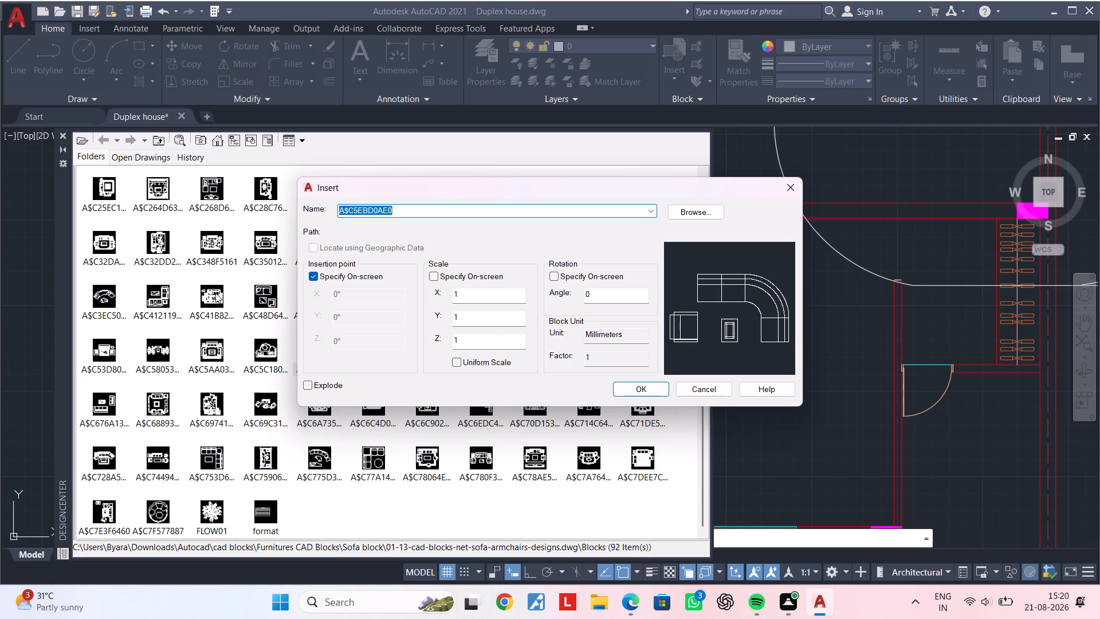
double_click(162, 293)
left_click(788, 186)
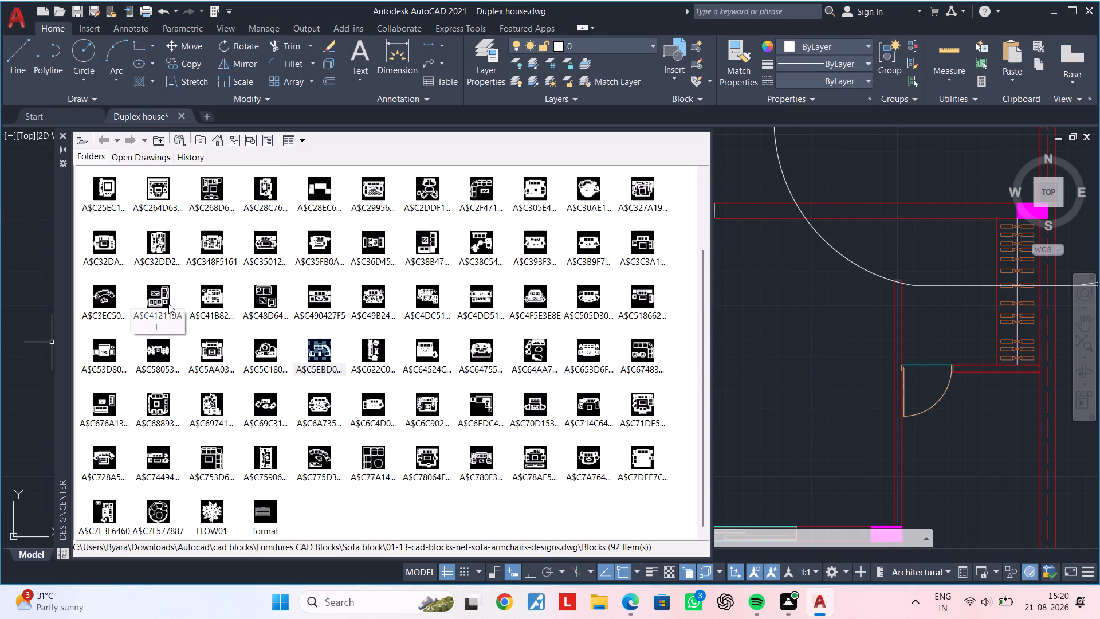
double_click(168, 304)
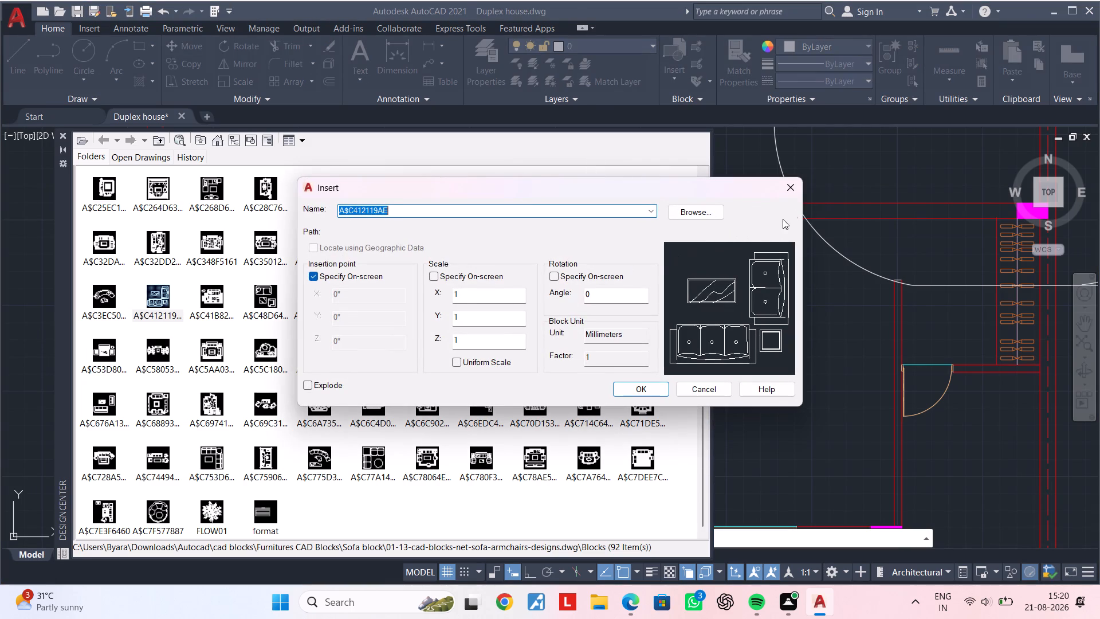
left_click(791, 189)
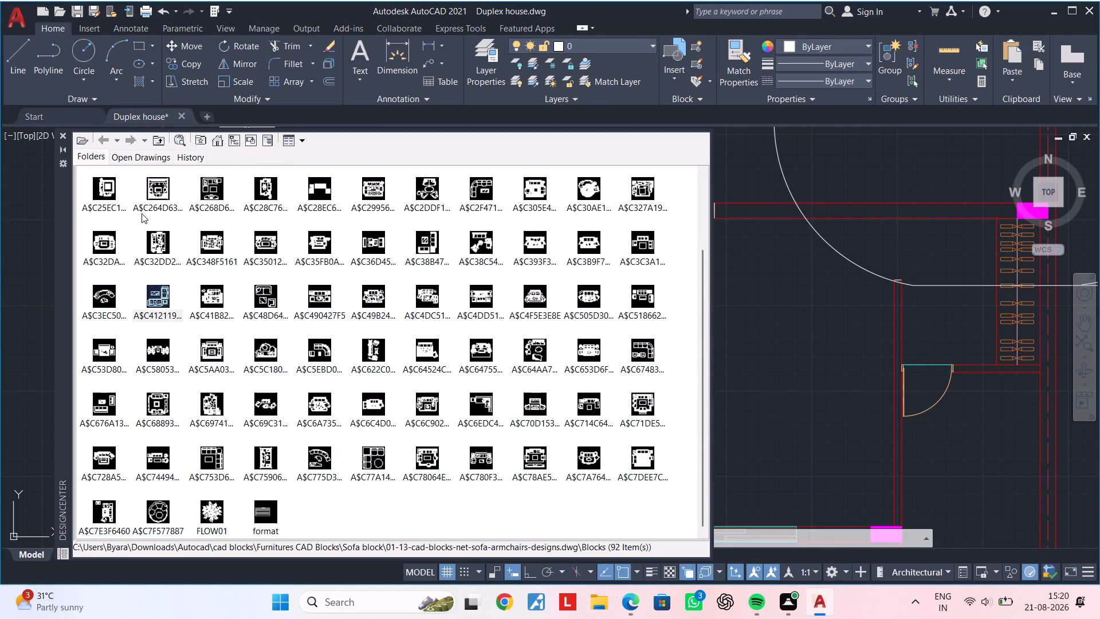
Load the 01-01-cad-blocks-net-beds drawing from the Bed block folder into DesignCenter and show its blocks.
left_click(81, 137)
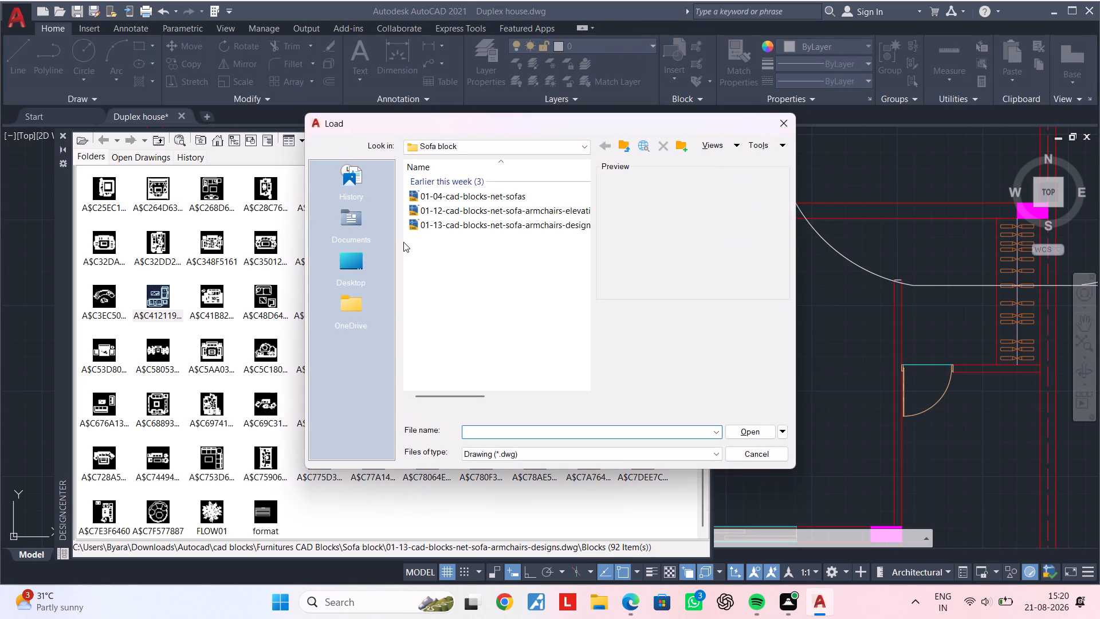
left_click(446, 150)
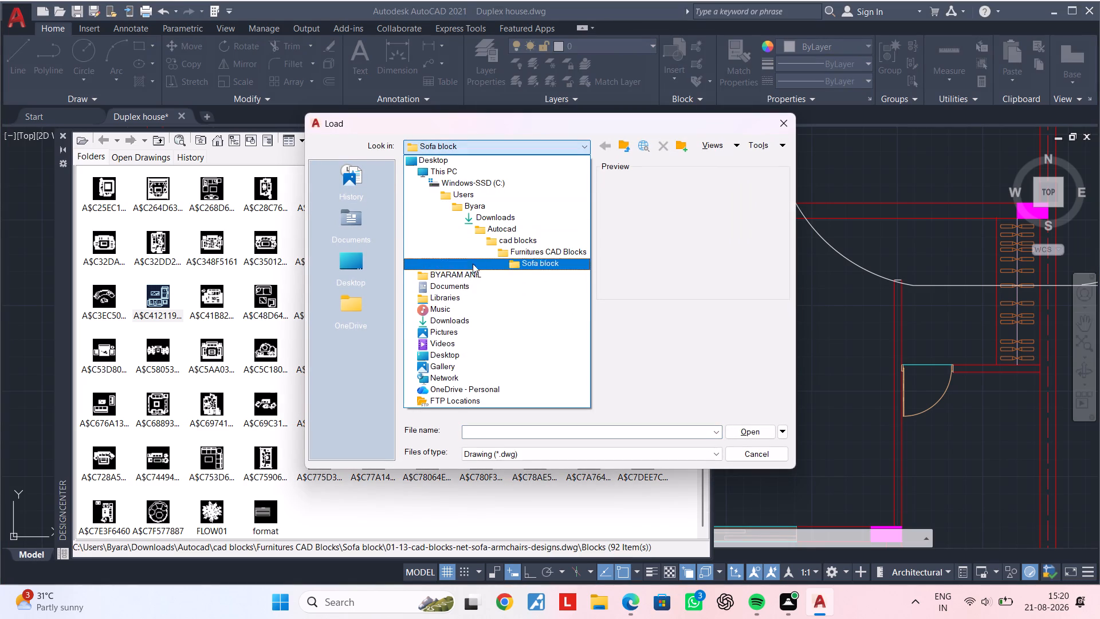
double_click(529, 253)
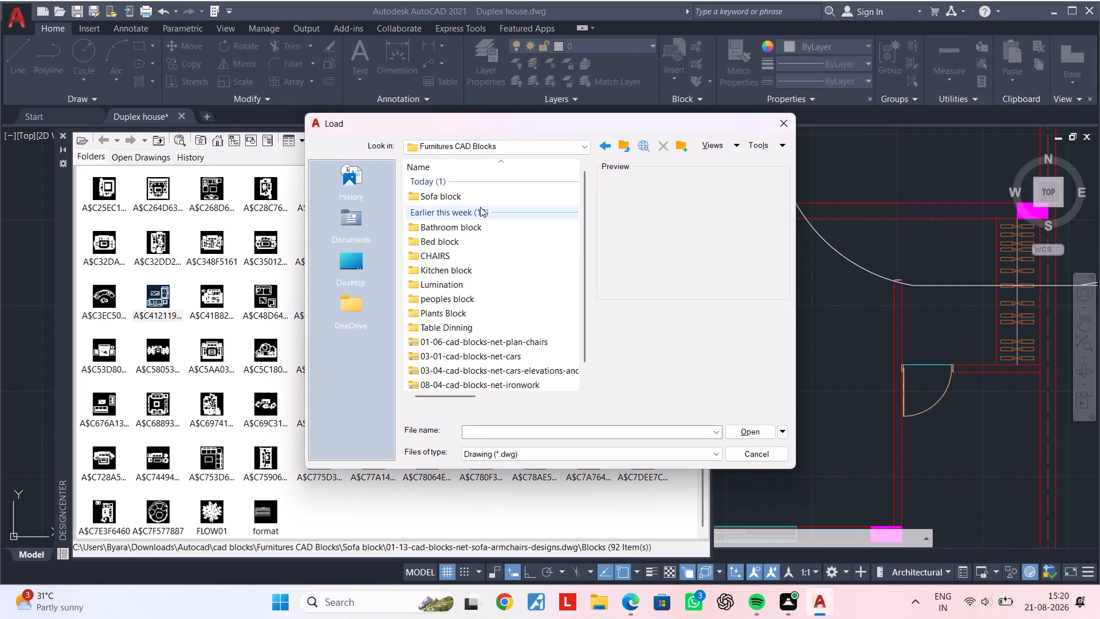
scroll(479, 270, "down", 3)
scroll(479, 275, "up", 3)
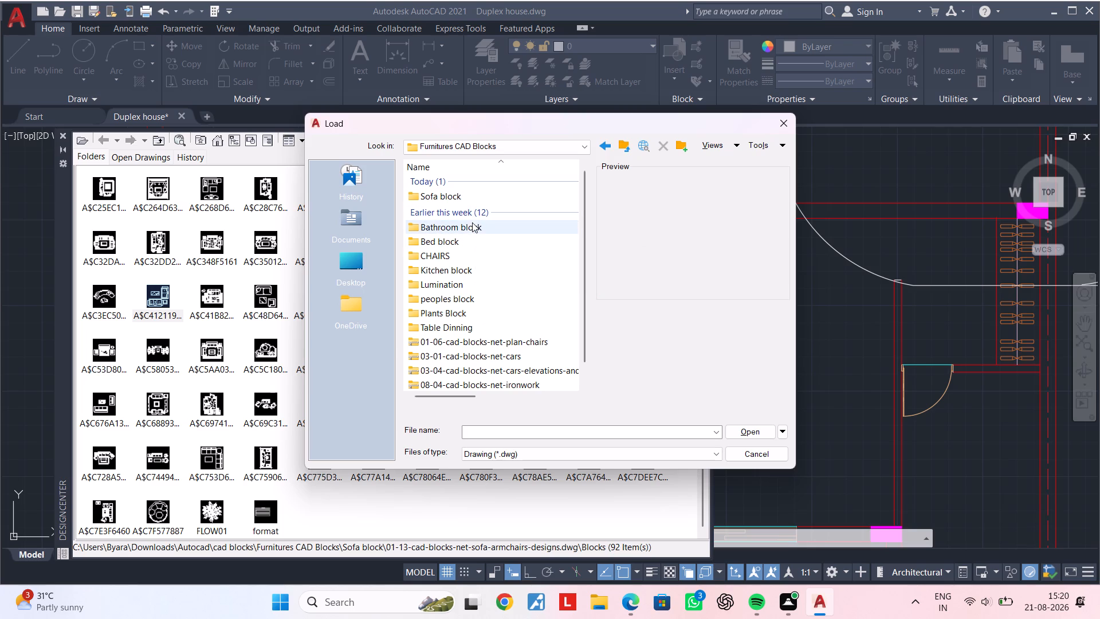
double_click(465, 238)
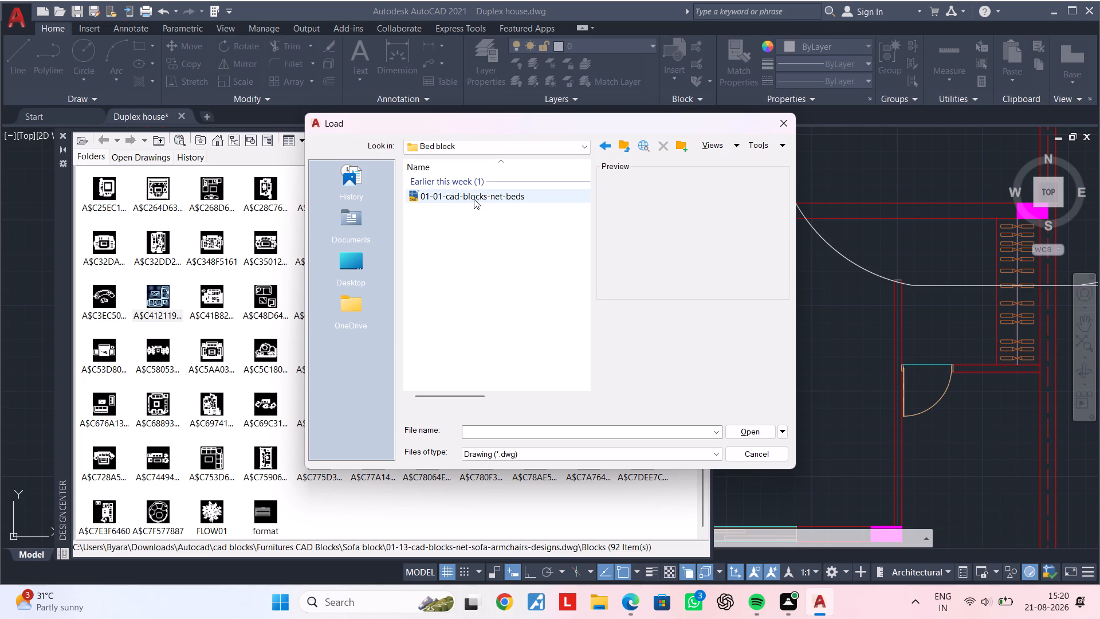
double_click(474, 196)
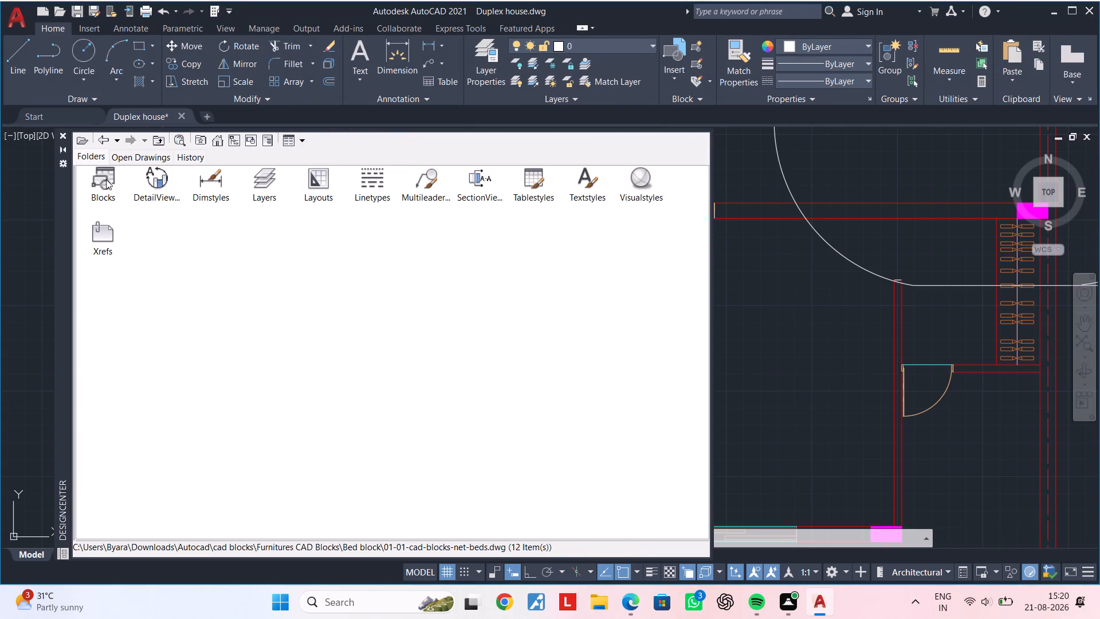
left_click(106, 179)
double_click(105, 180)
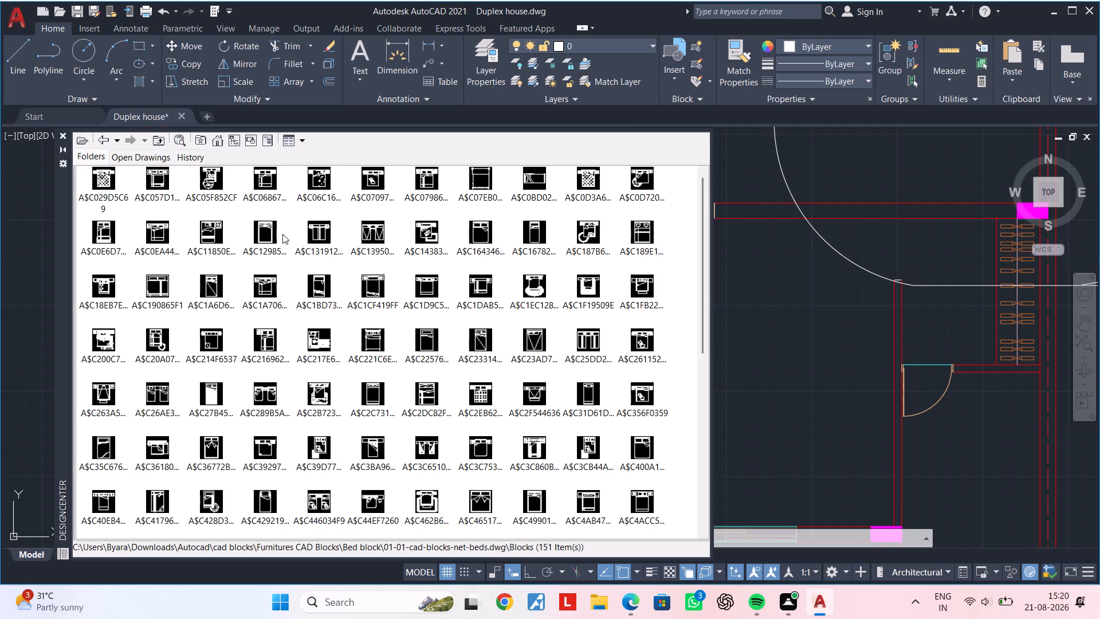
Browse the bed library and preview the double bed blocks A$C0EA4476A, A$C1A706E3E, A$C51B40909 and A$C751A63F1 without inserting them.
left_click(159, 234)
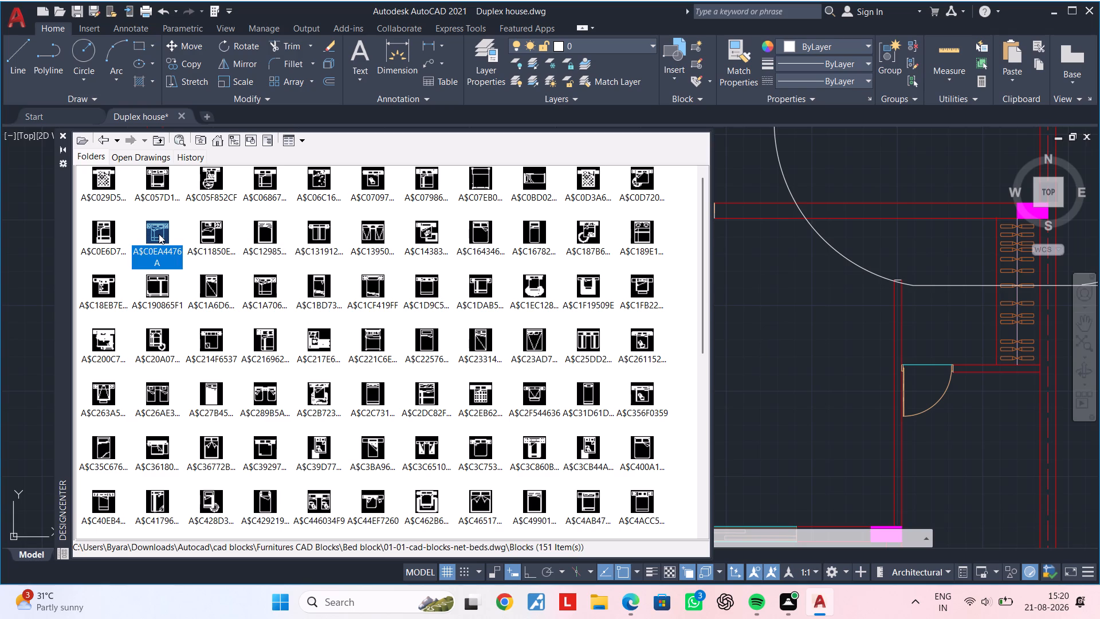
left_click(159, 234)
double_click(159, 234)
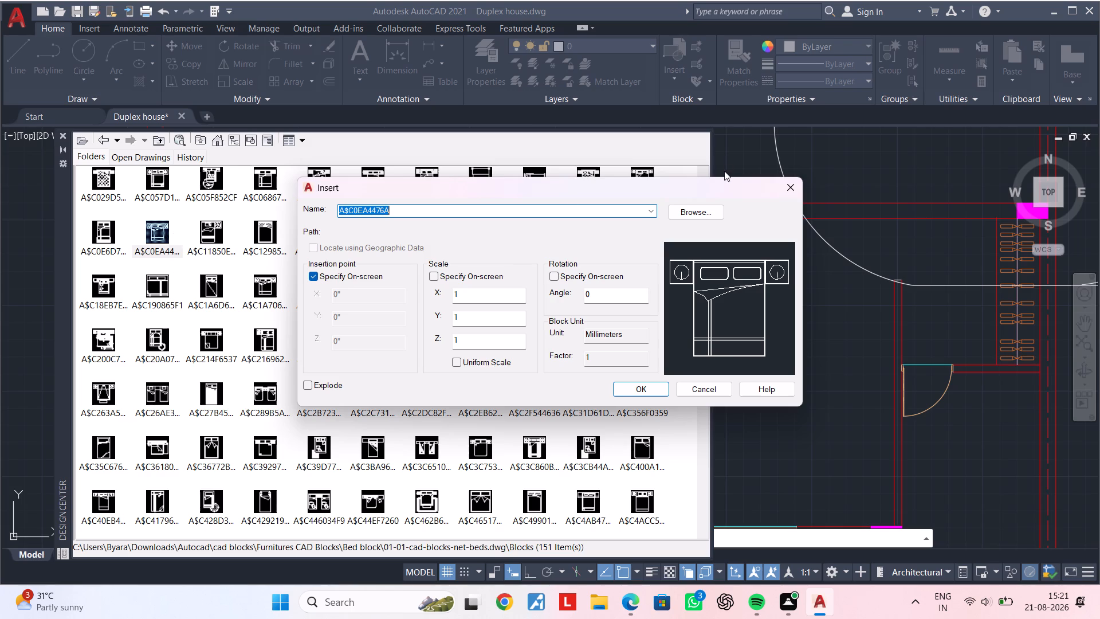
left_click(788, 186)
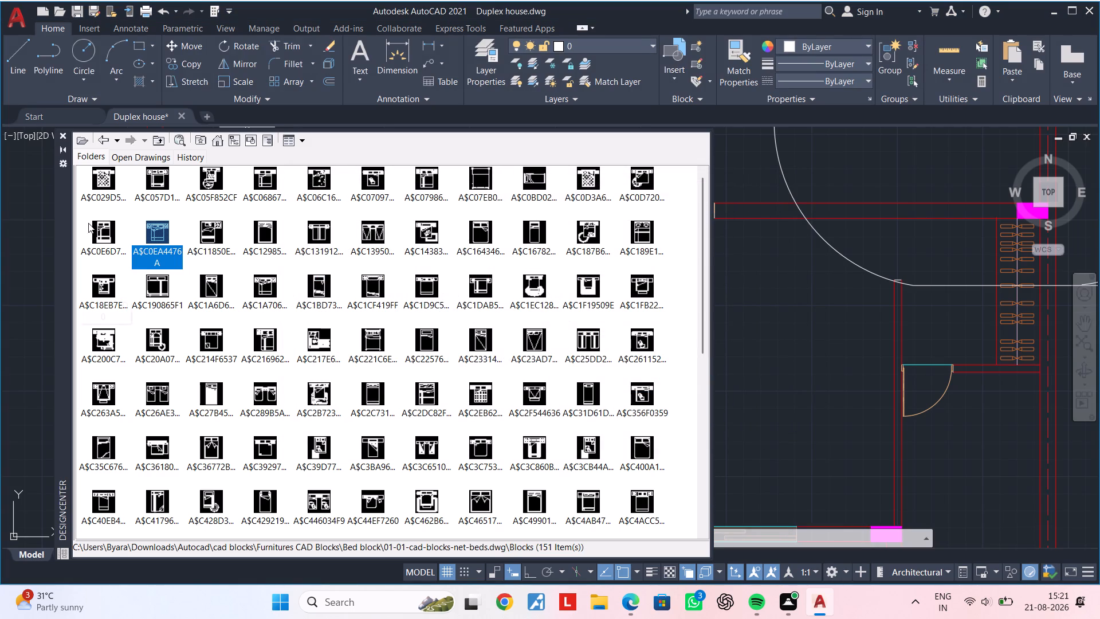
double_click(269, 284)
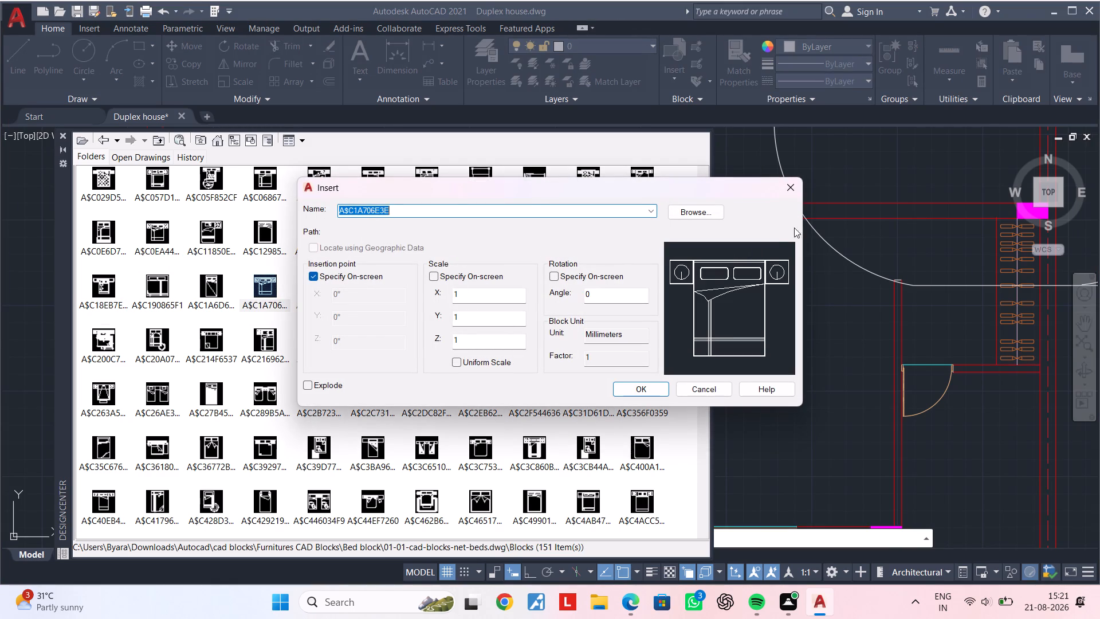
double_click(796, 192)
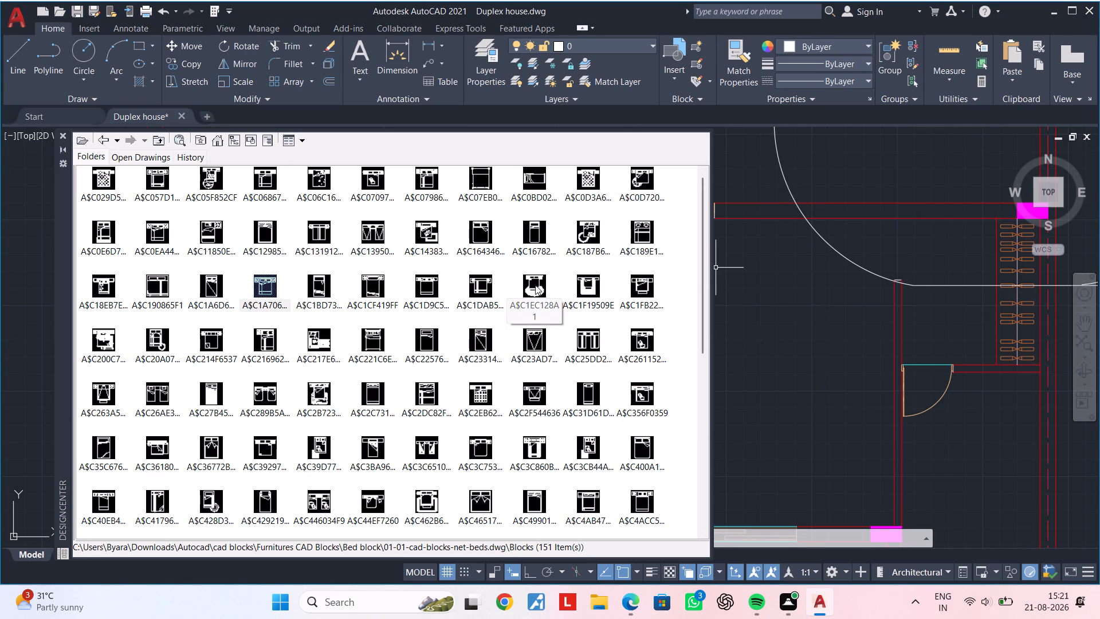
scroll(444, 277, "down", 1)
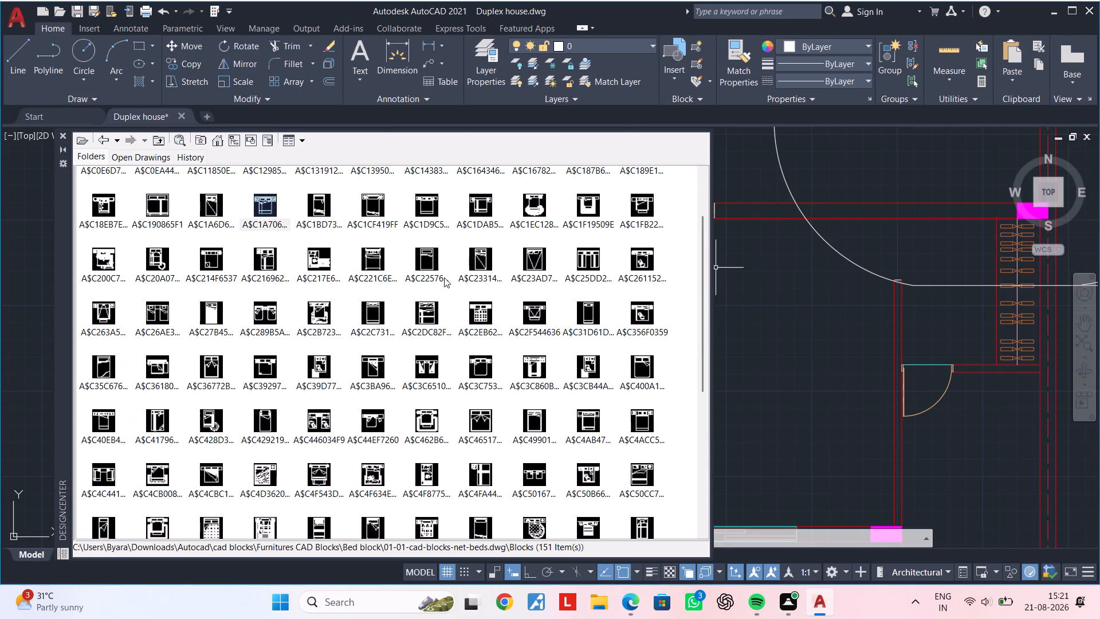
scroll(383, 293, "down", 1)
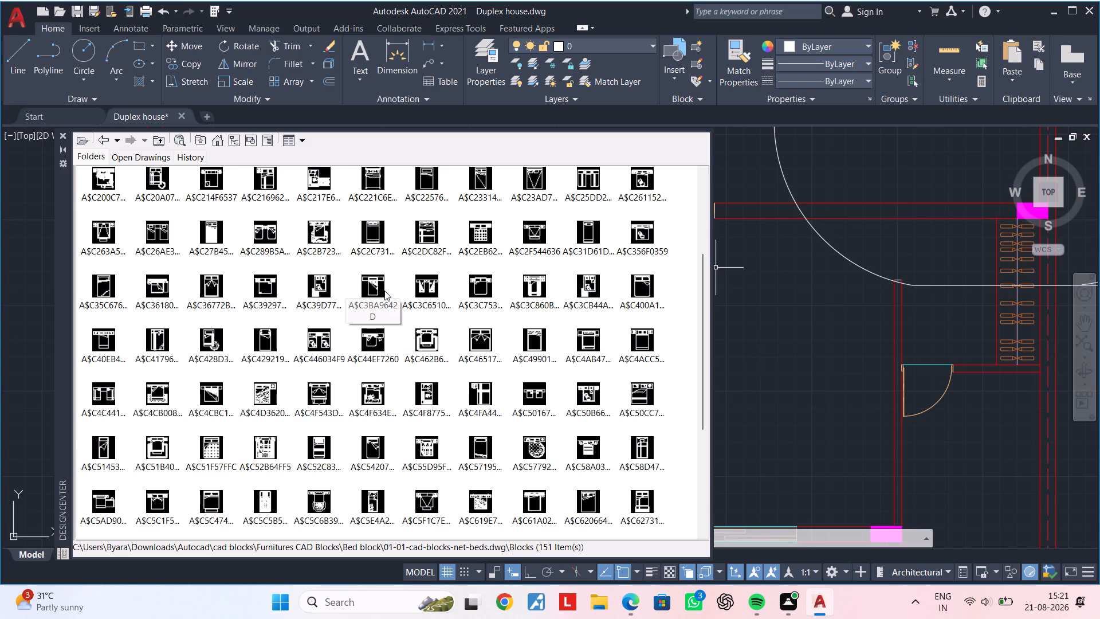
scroll(384, 291, "down", 1)
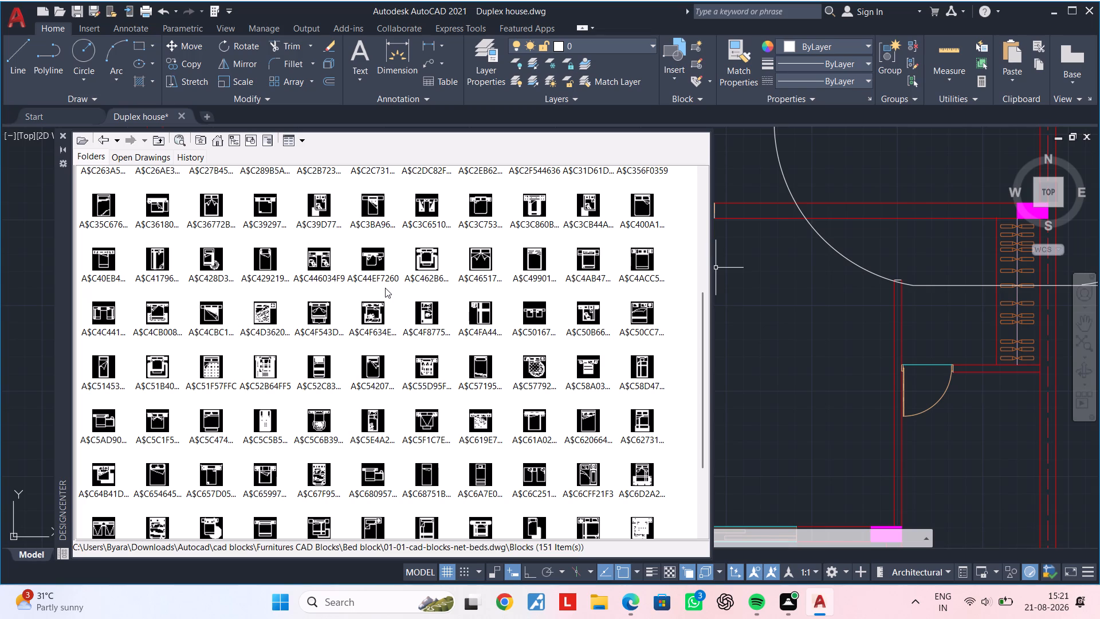
scroll(385, 288, "down", 1)
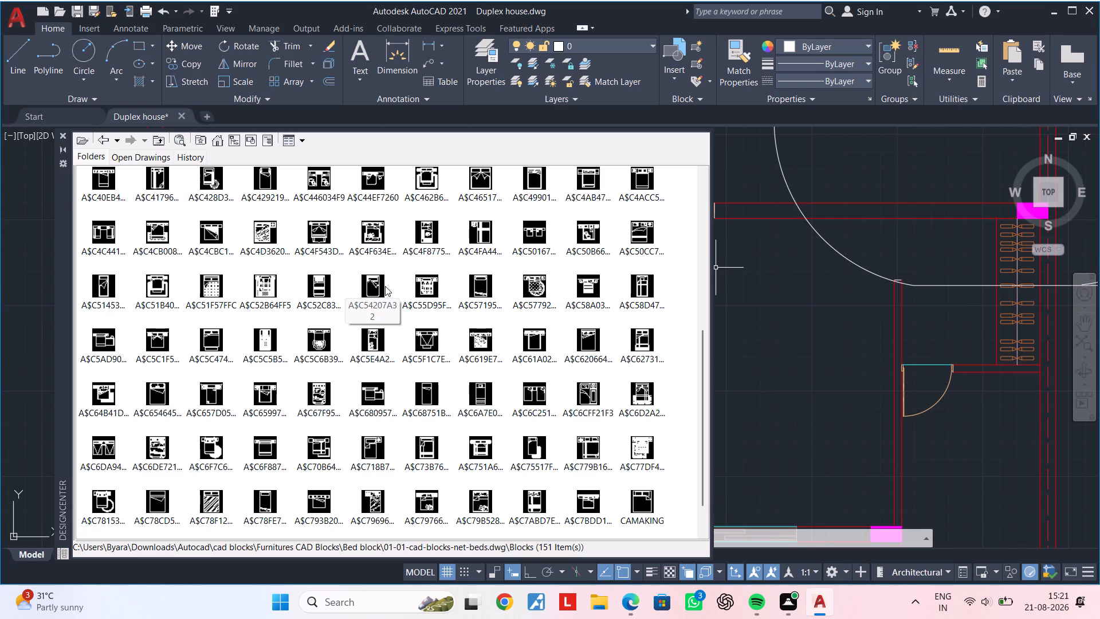
scroll(385, 286, "down", 1)
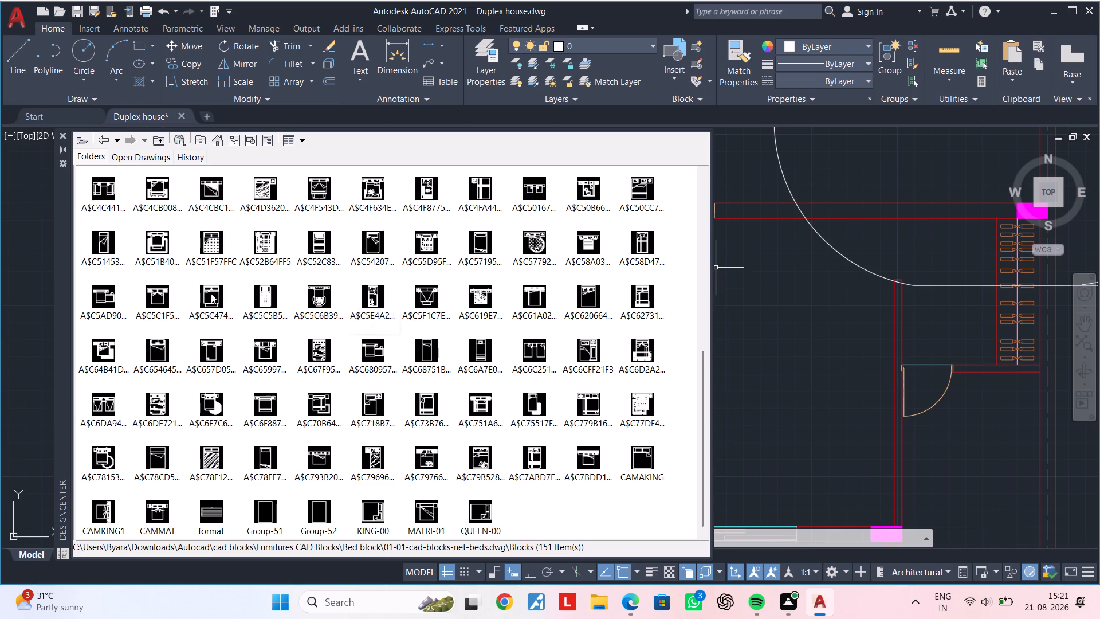
left_click(160, 240)
double_click(160, 240)
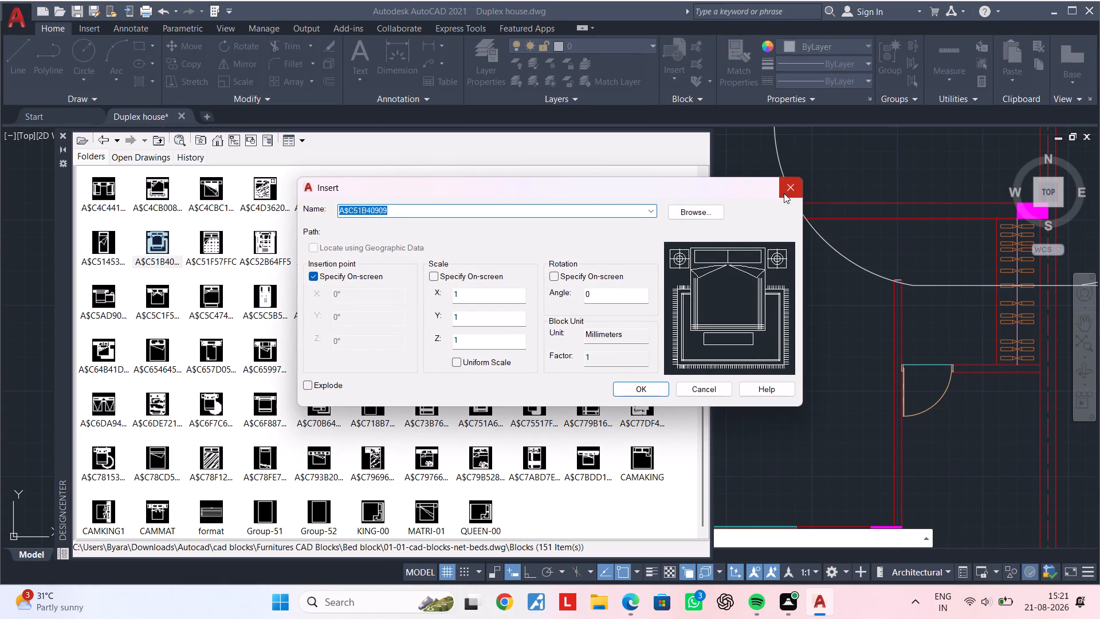
left_click(784, 193)
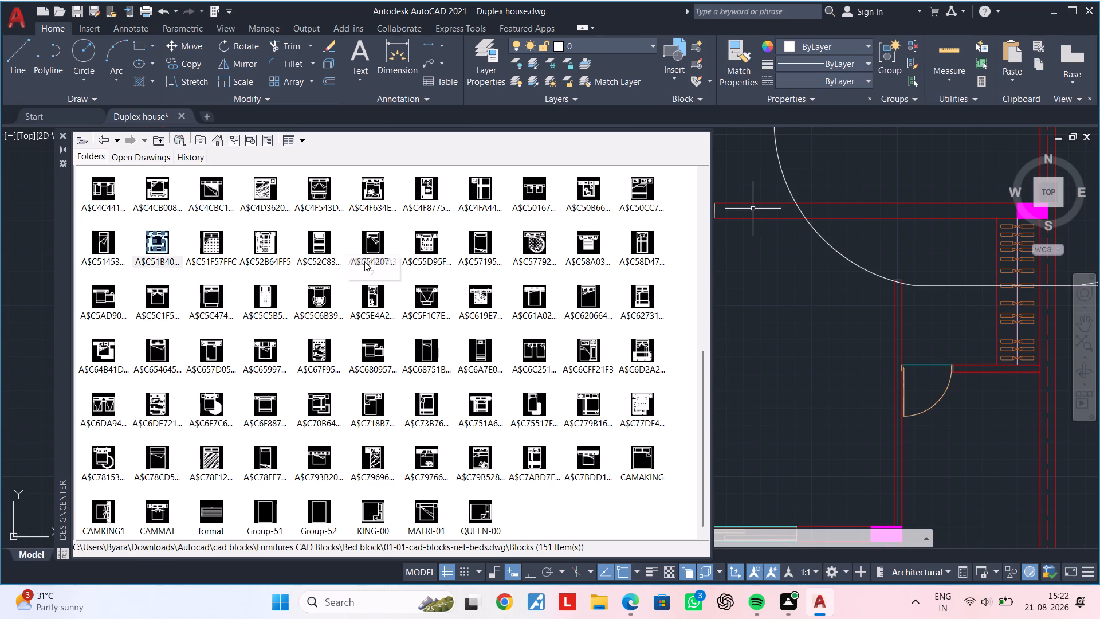
scroll(364, 261, "down", 3)
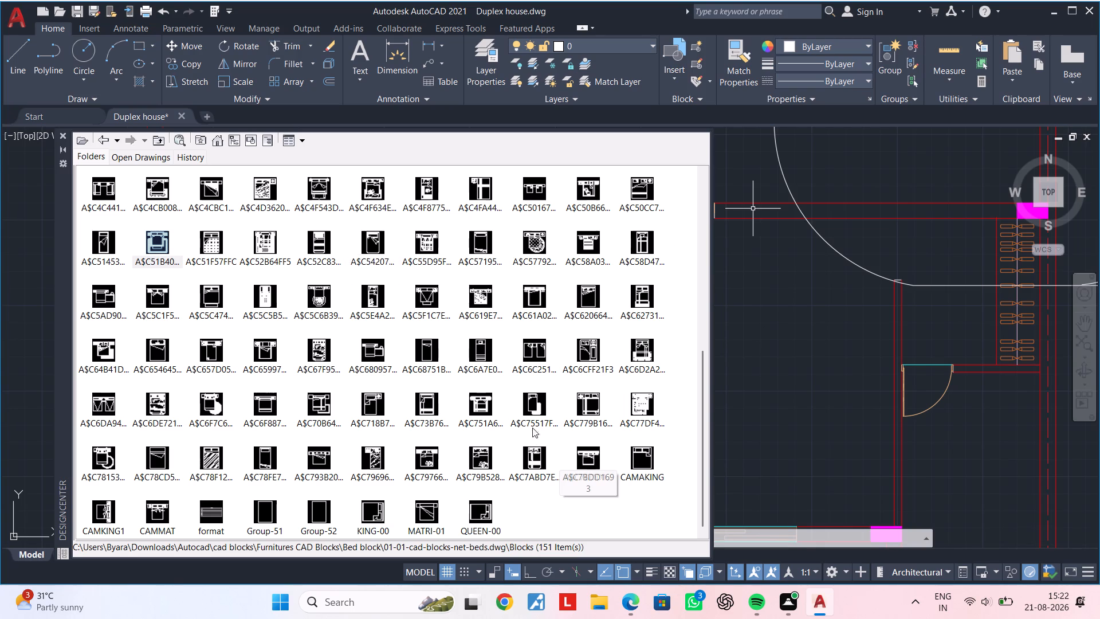
double_click(480, 396)
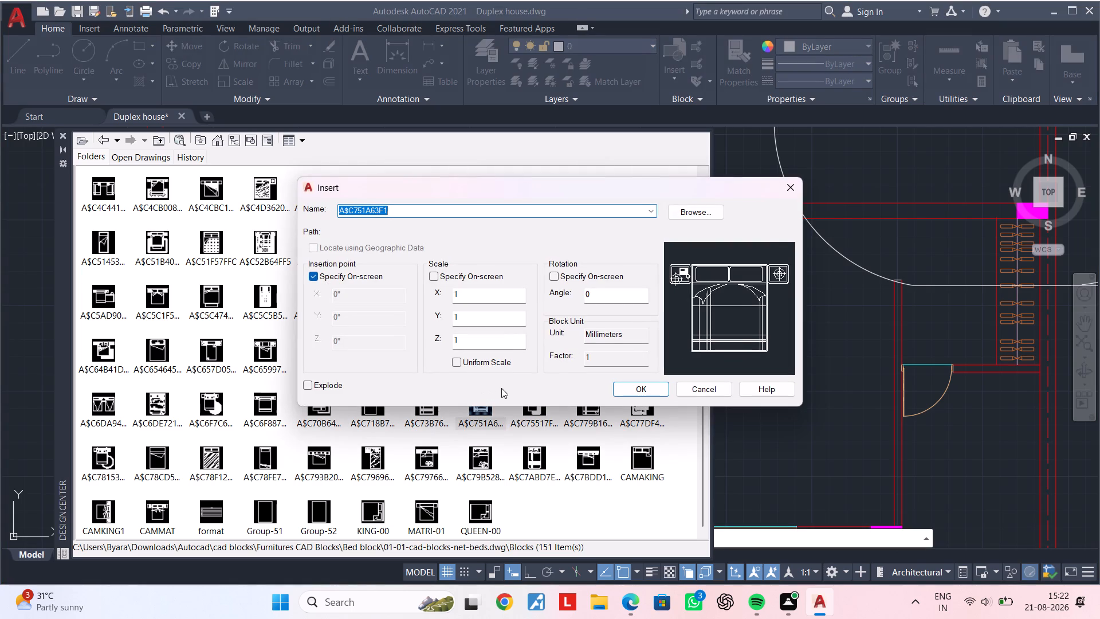
left_click(799, 185)
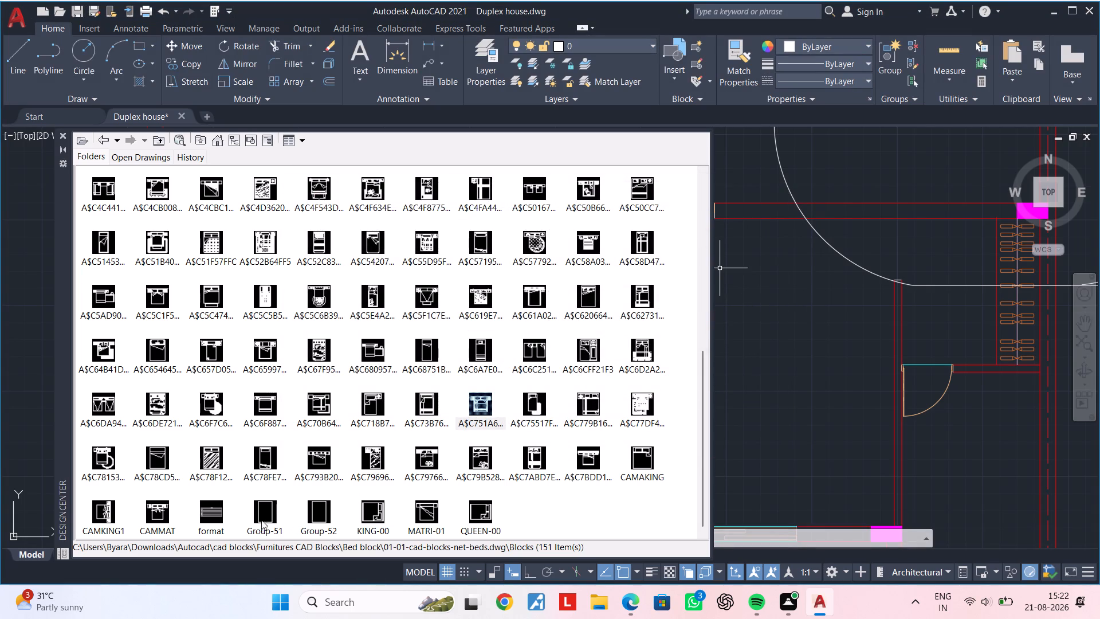
Preview the bed blocks CAMKING1, A$C50B66110, A$C4F8775C5 and A$C4F543DC7 from the DesignCenter bed library without inserting them.
double_click(107, 516)
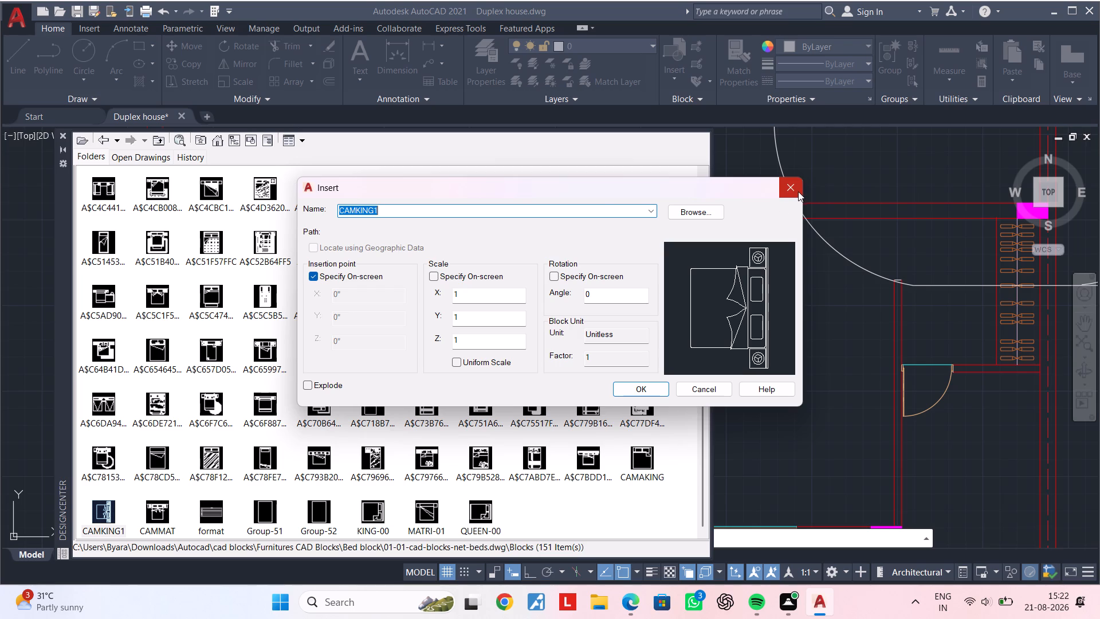
left_click(798, 191)
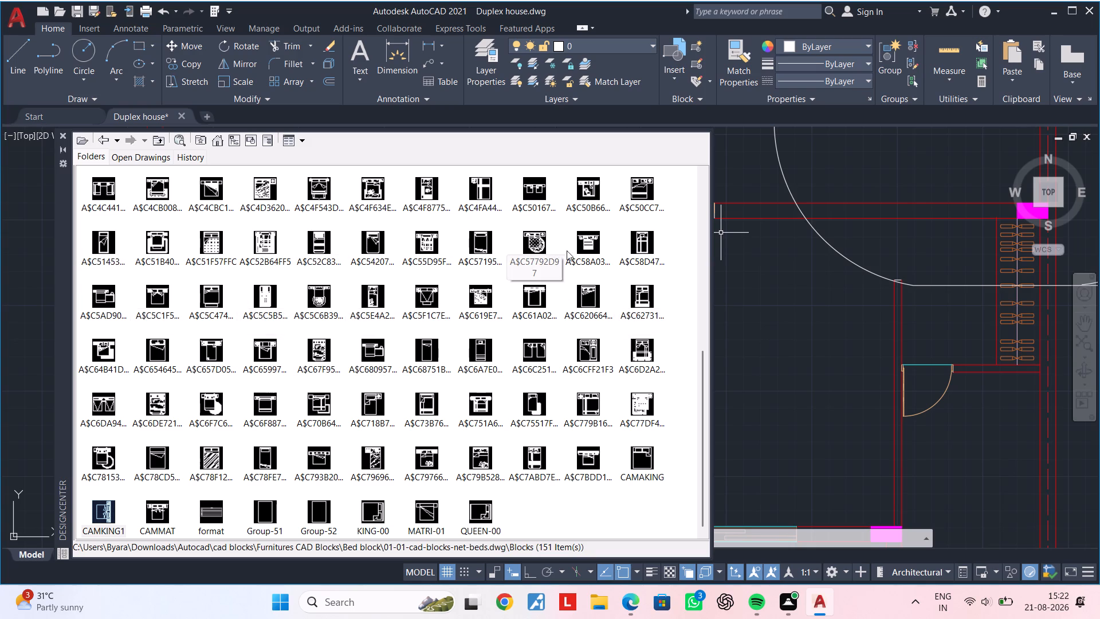
scroll(639, 240, "up", 1)
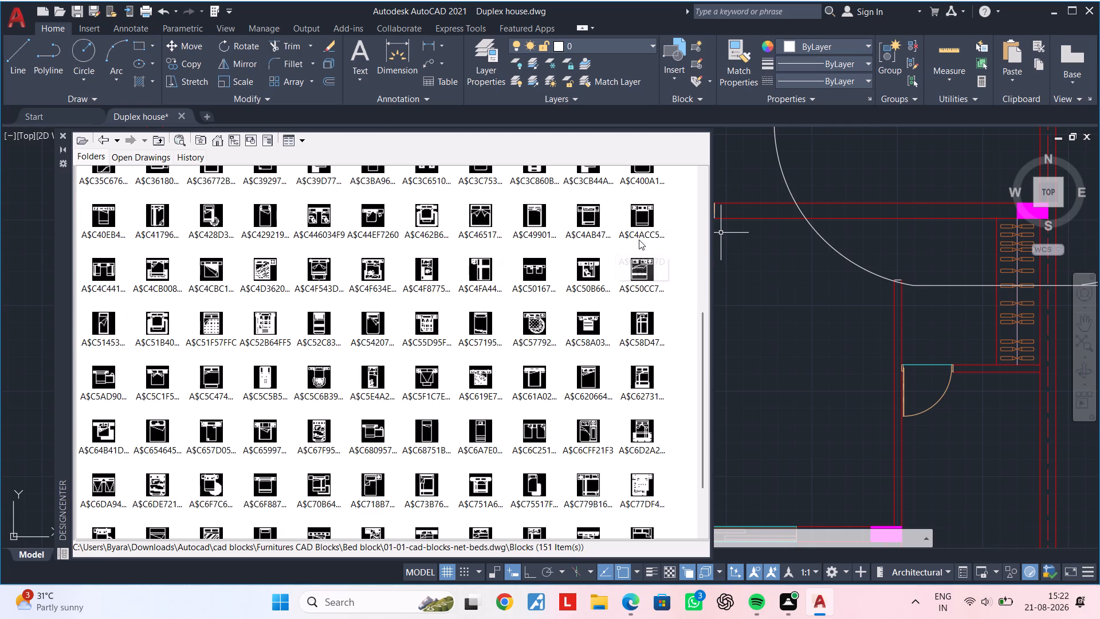
double_click(588, 273)
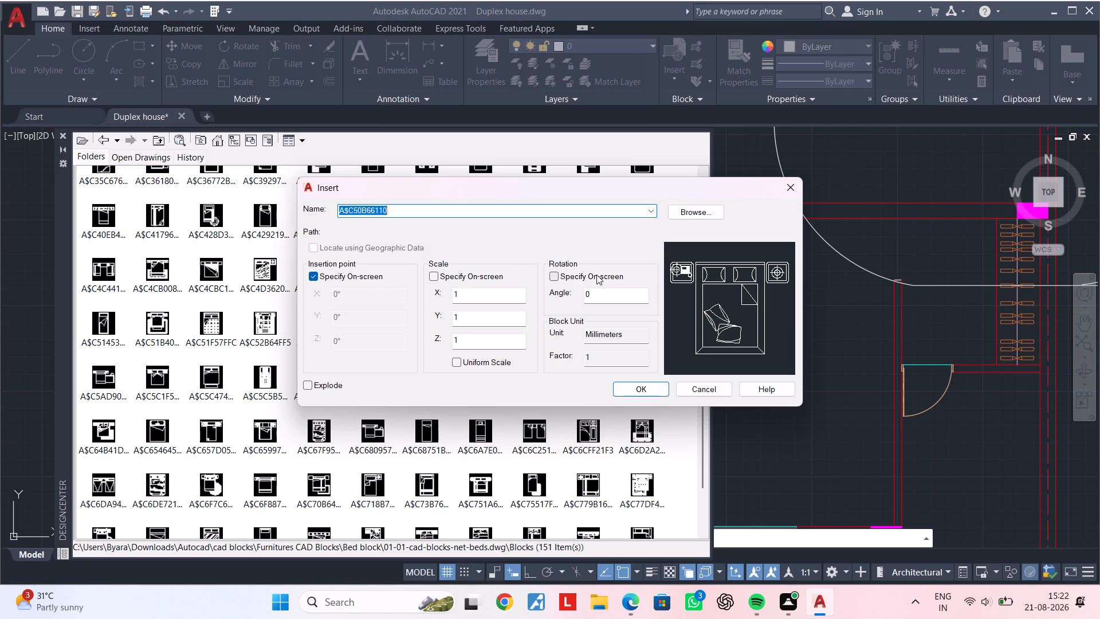
left_click(792, 193)
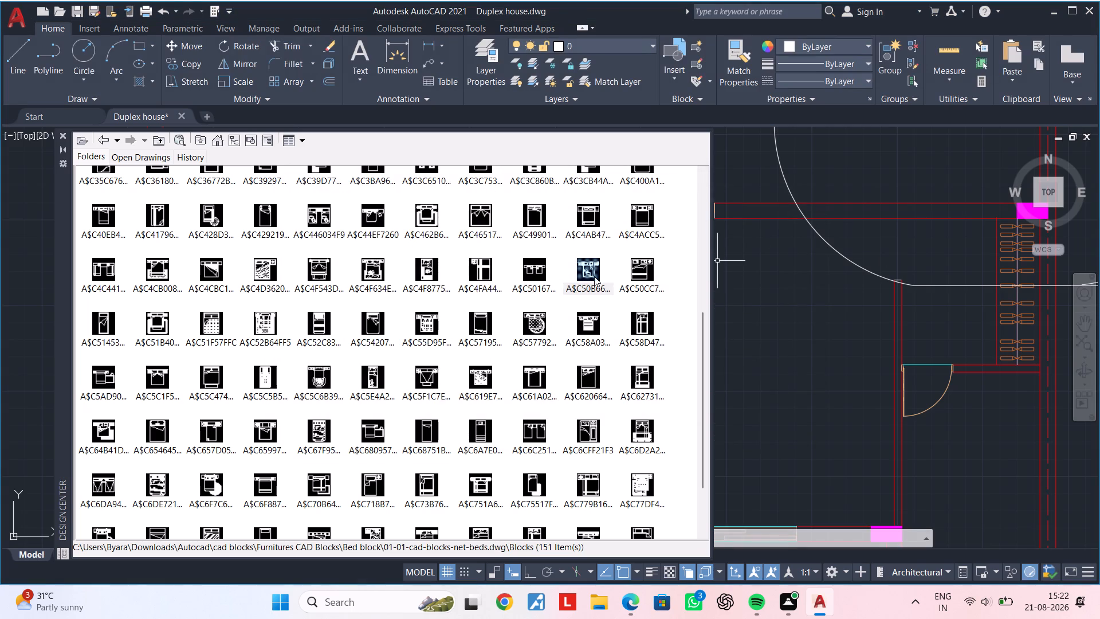
double_click(433, 269)
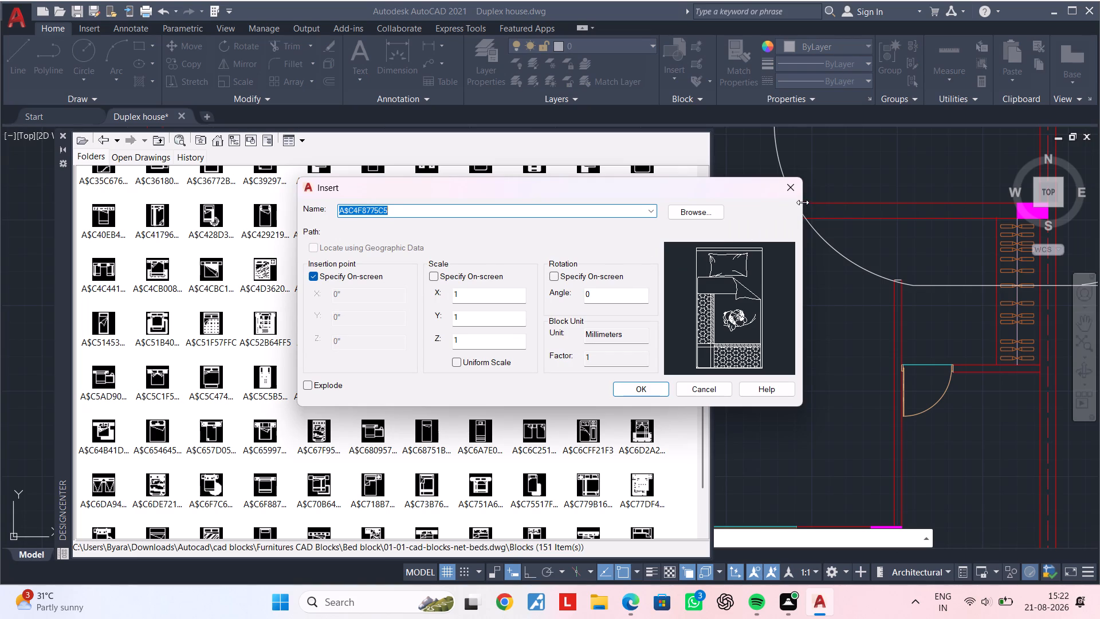
left_click(799, 193)
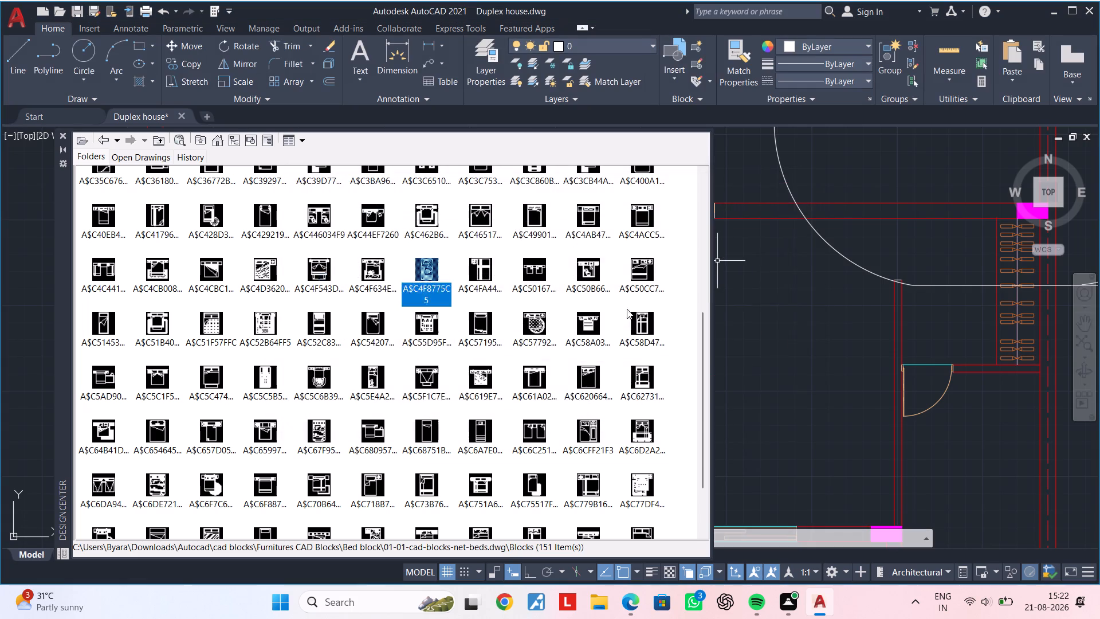
double_click(323, 272)
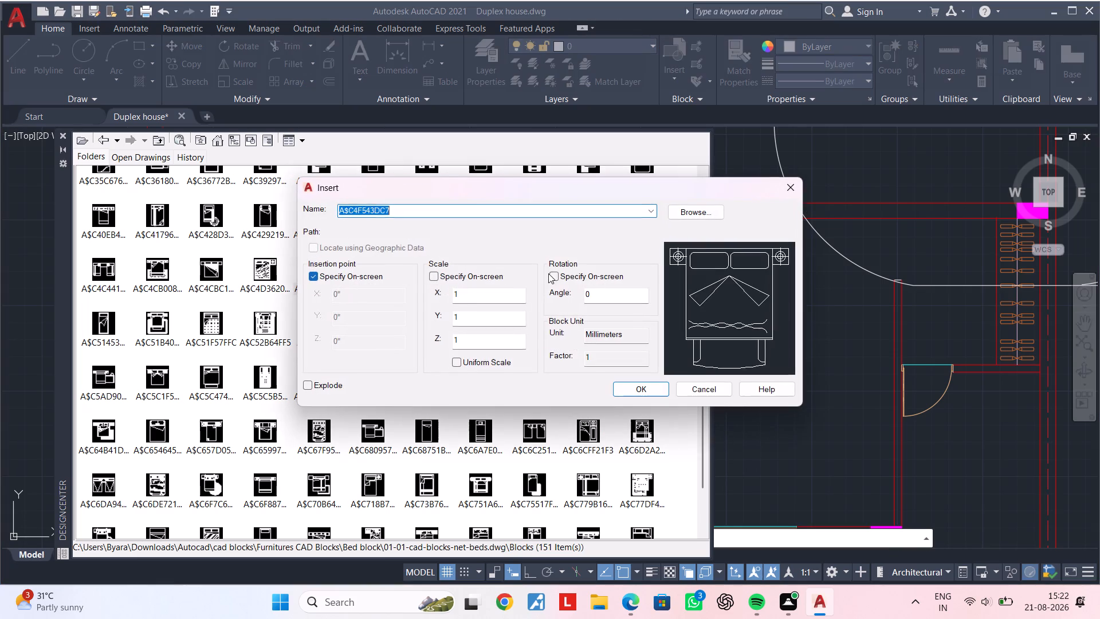
left_click(797, 190)
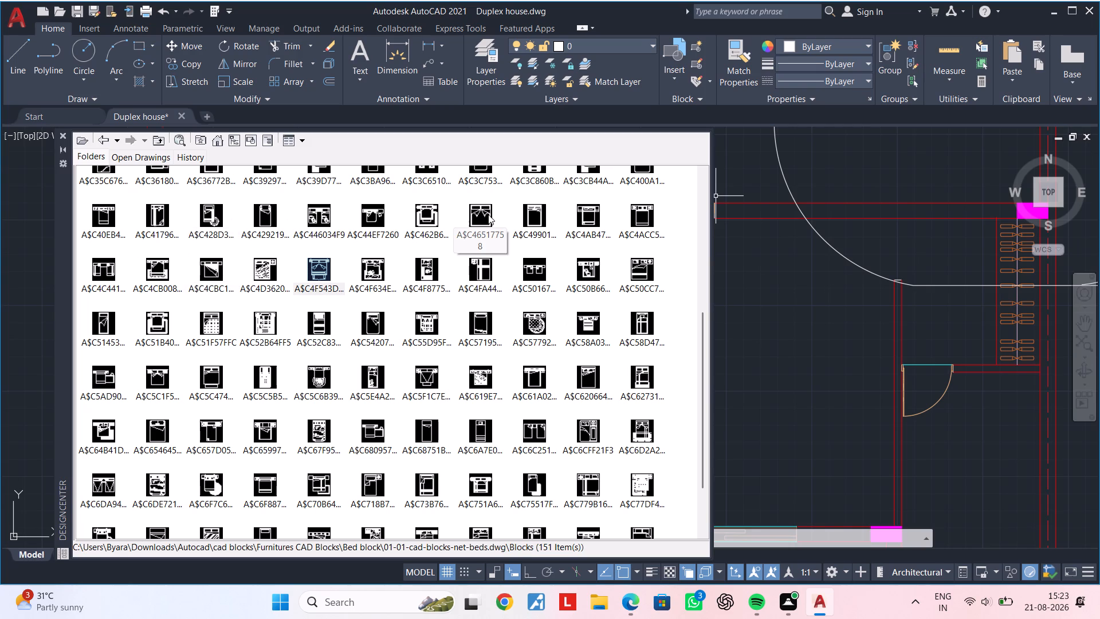
Preview the bed blocks A$C4AB4758D, A$C4ACC5314, A$C2F544636, A$C2B723114 and A$C1FB2205C from the bed library without inserting them.
double_click(591, 217)
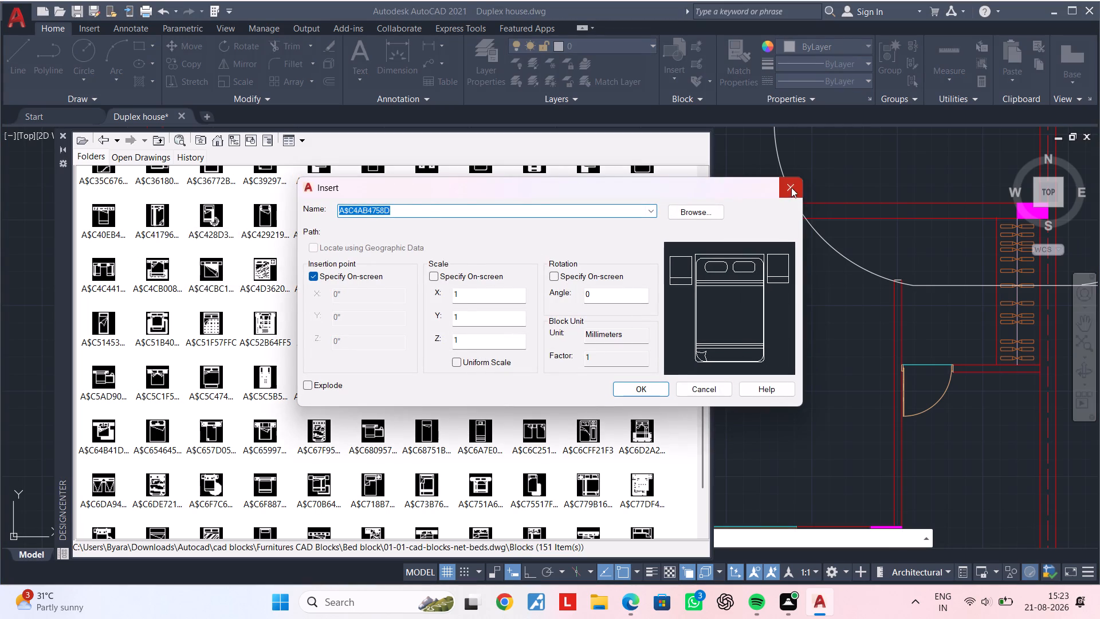
left_click(791, 187)
double_click(646, 210)
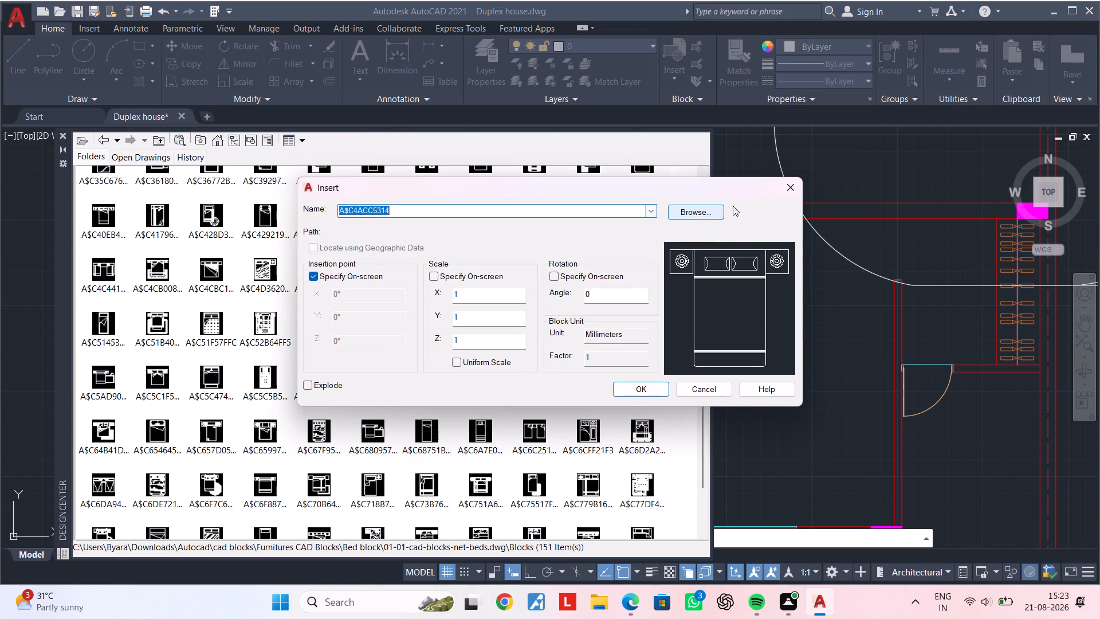
left_click(792, 187)
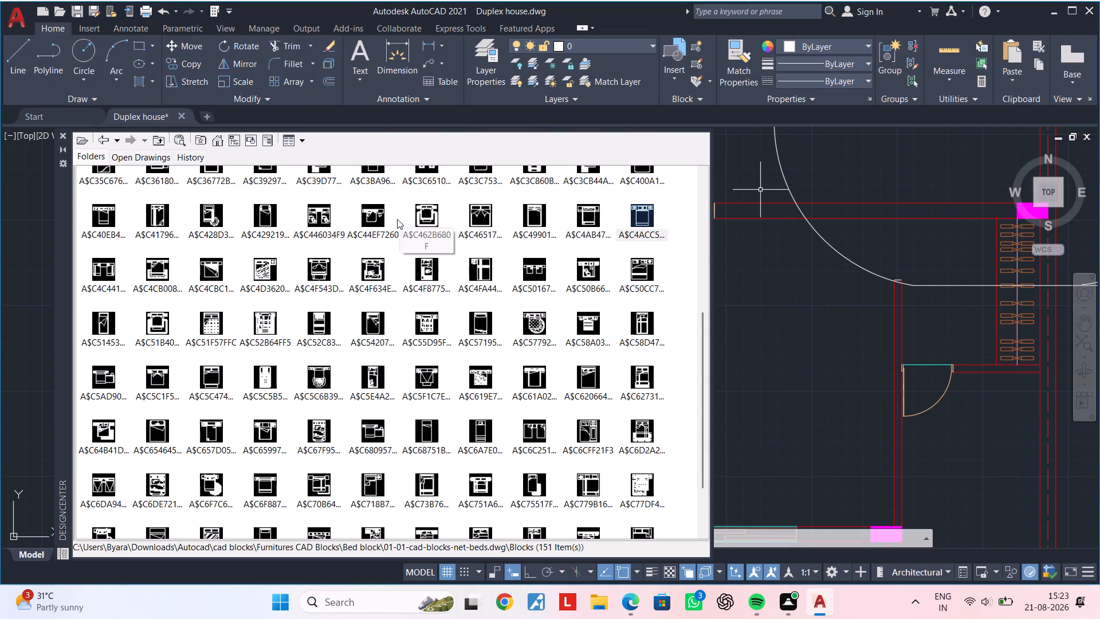
scroll(239, 217, "up", 1)
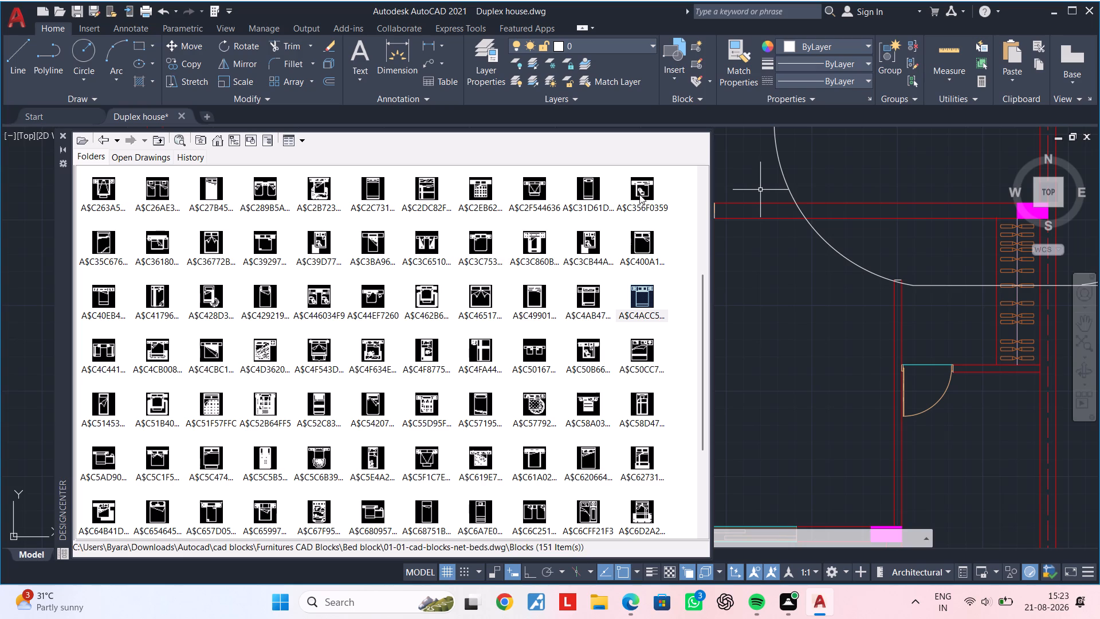
double_click(536, 188)
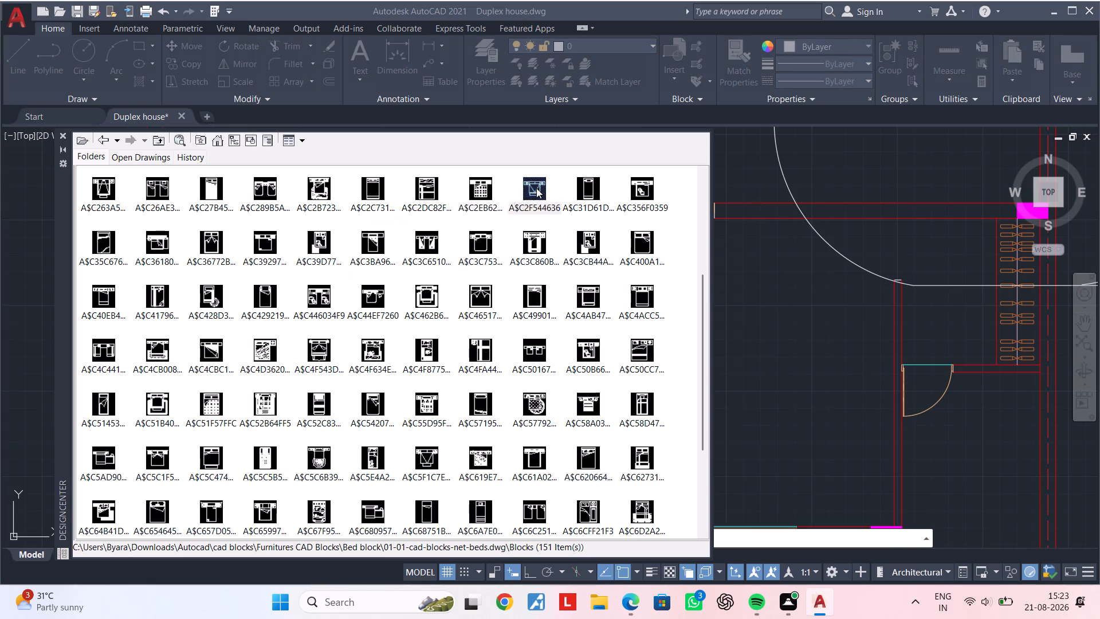
left_click(785, 189)
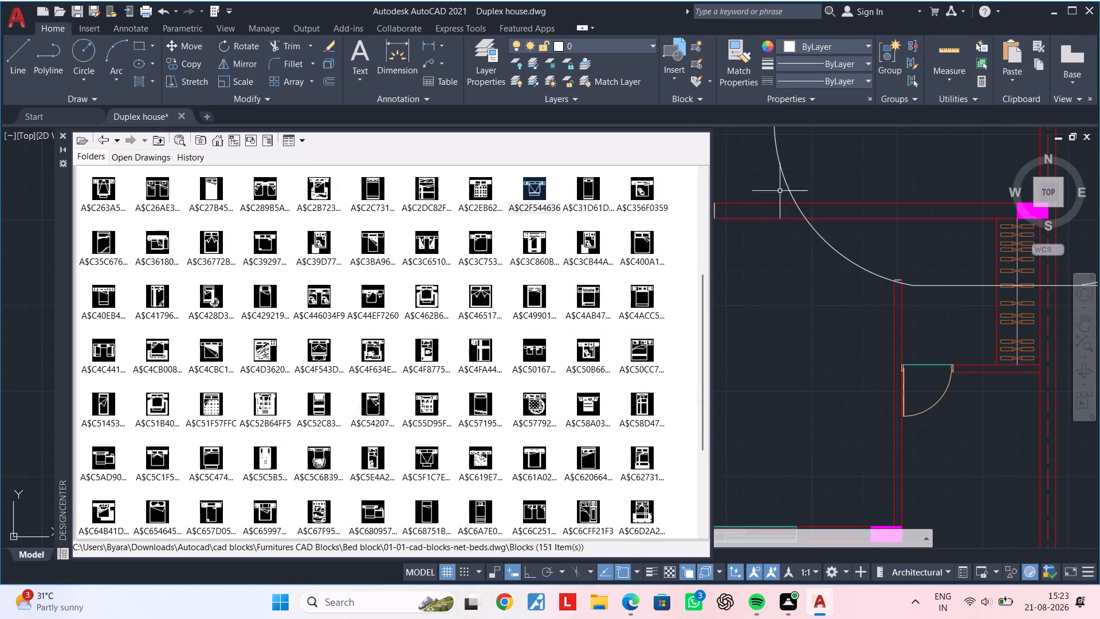
double_click(319, 184)
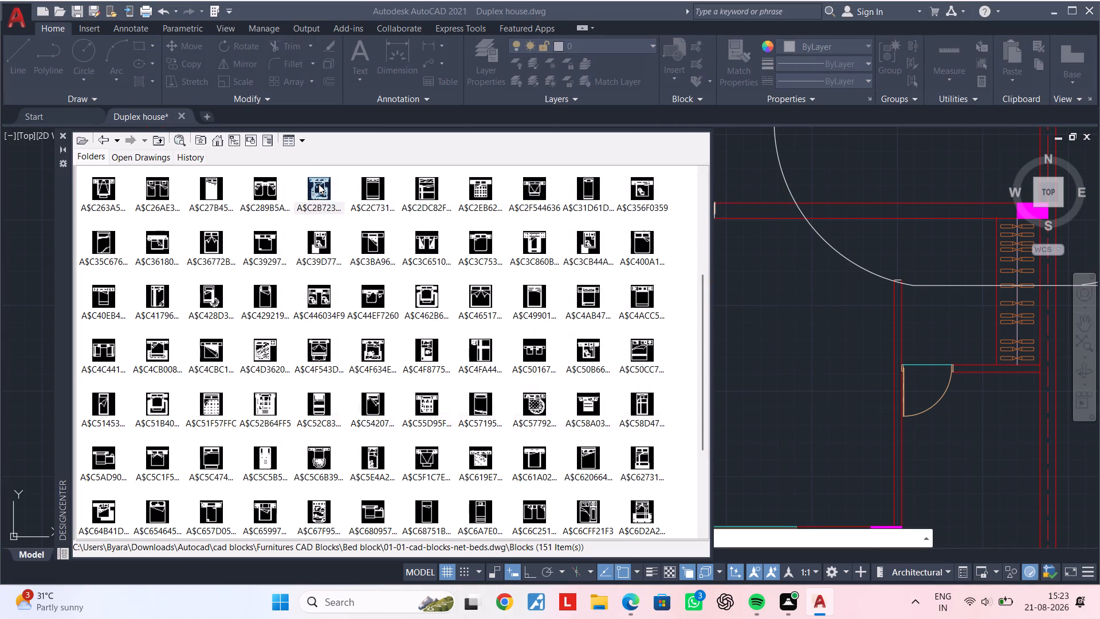
left_click(789, 180)
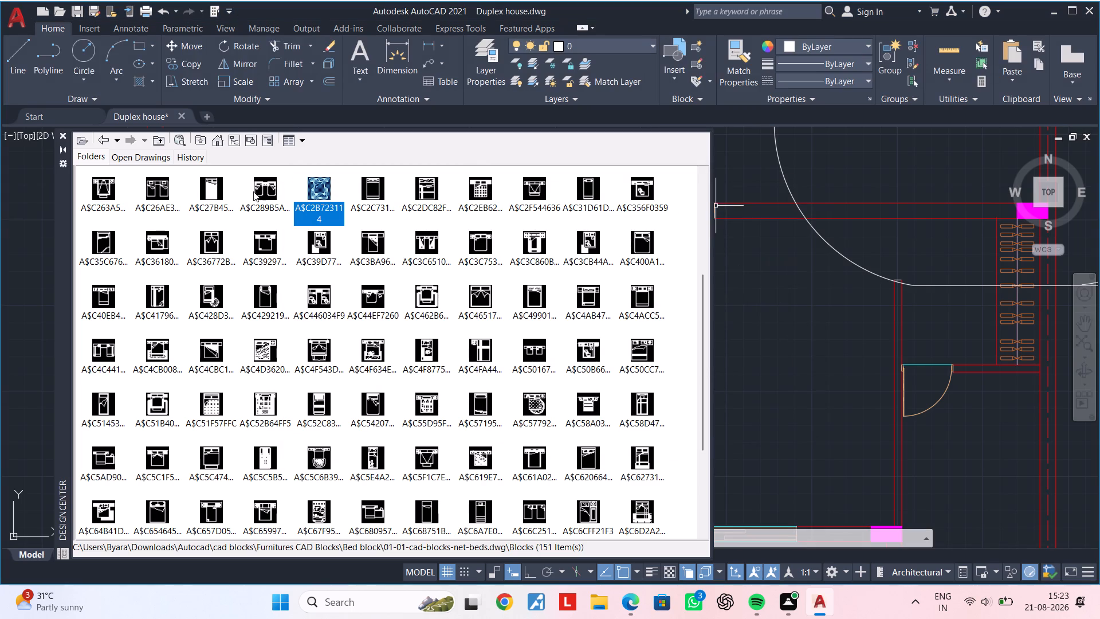
scroll(208, 194, "up", 2)
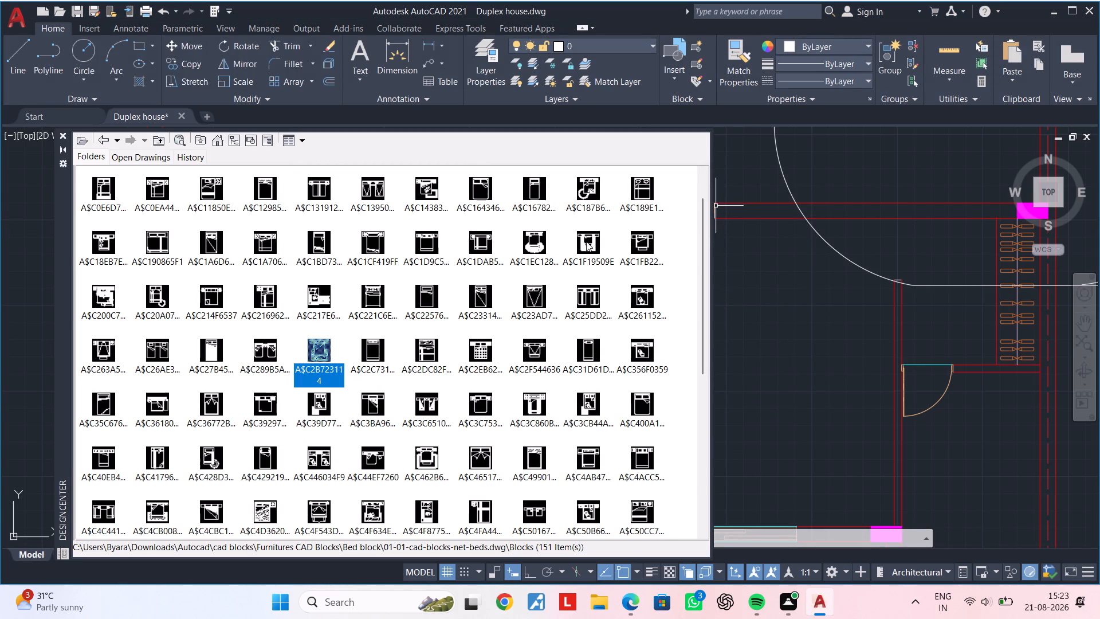
double_click(640, 243)
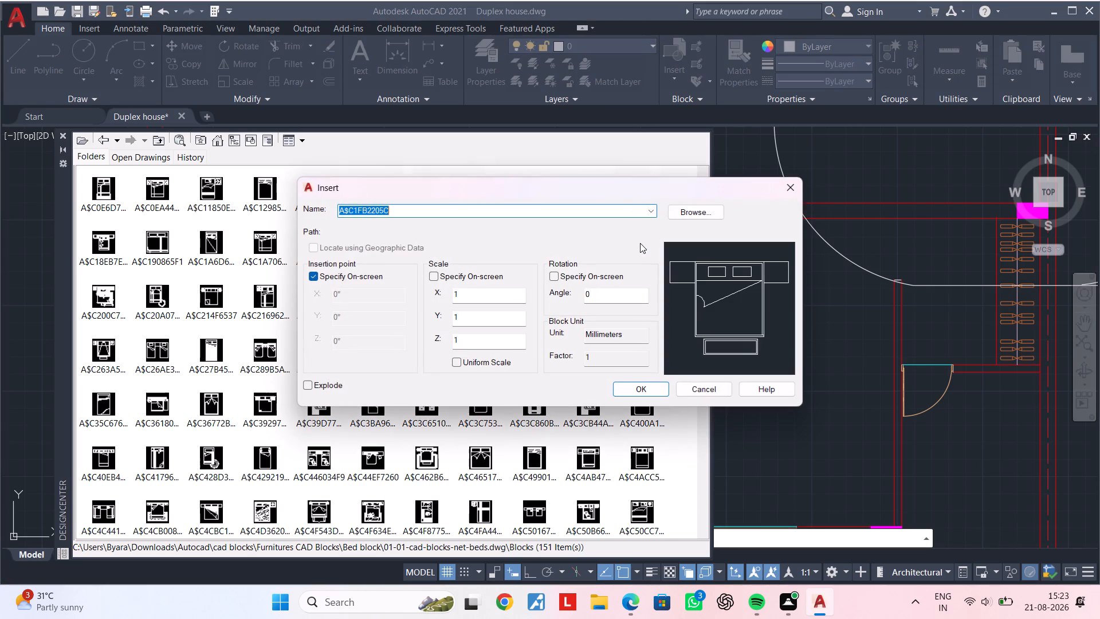
left_click(792, 187)
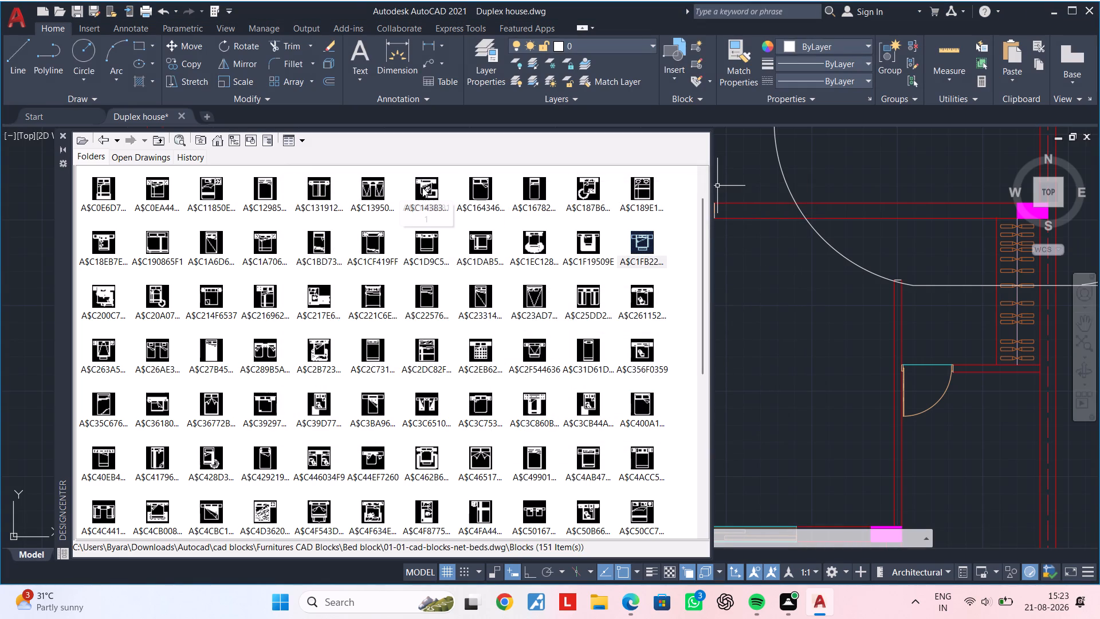
Preview the bed blocks A$C029D5C69, A$C057D194F, A$C068671E6 and A$C06C16712 at the start of the bed library without inserting them.
scroll(226, 199, "up", 2)
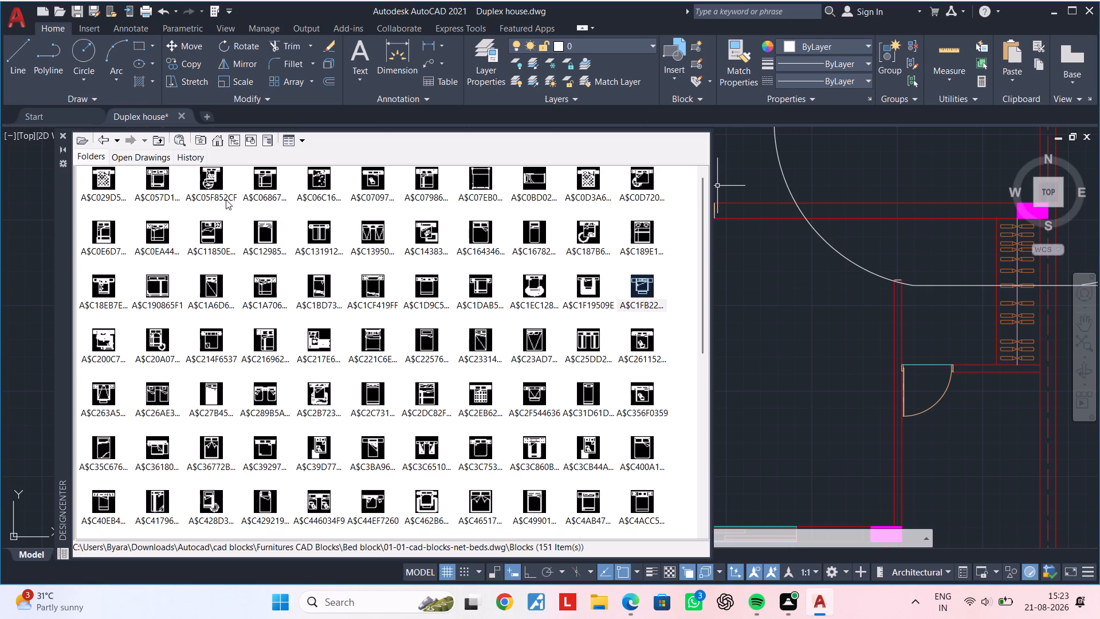
scroll(226, 199, "up", 3)
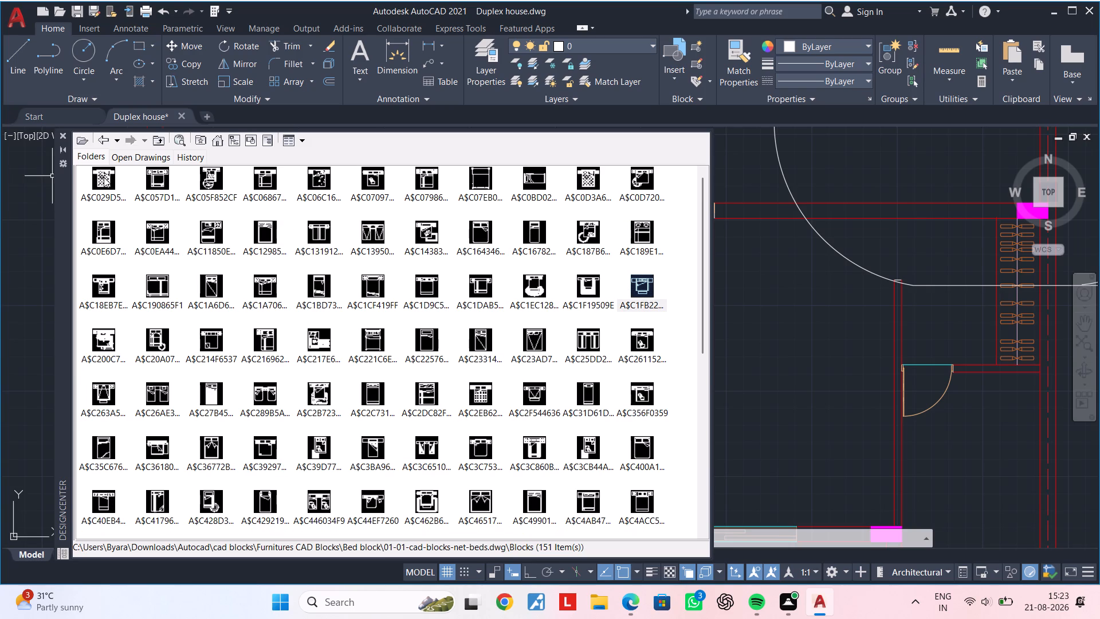
double_click(104, 177)
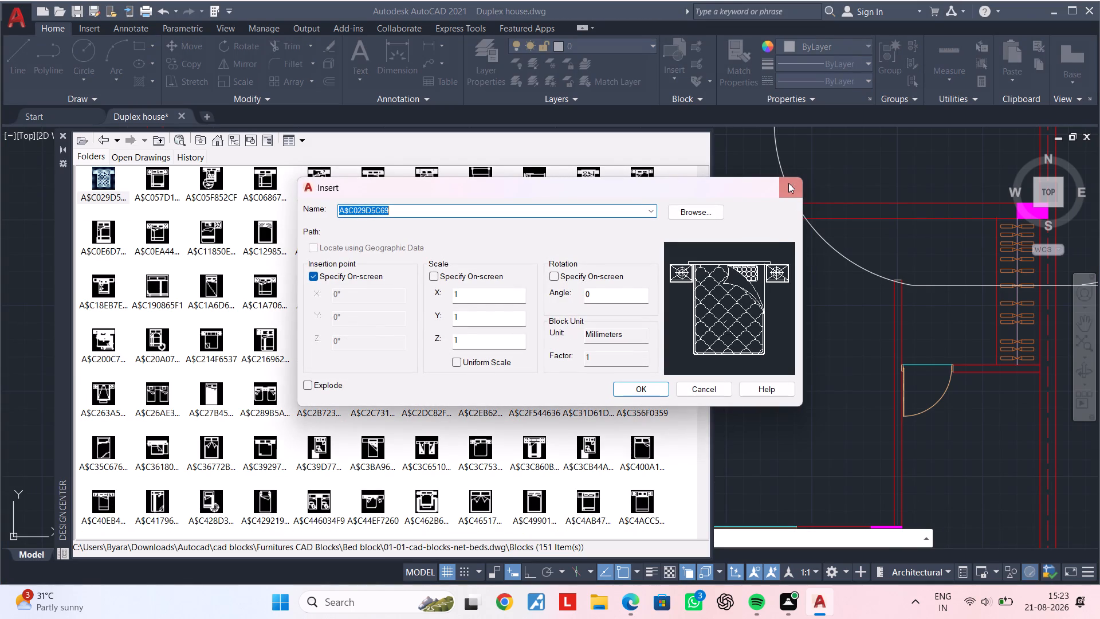
left_click(789, 185)
double_click(159, 187)
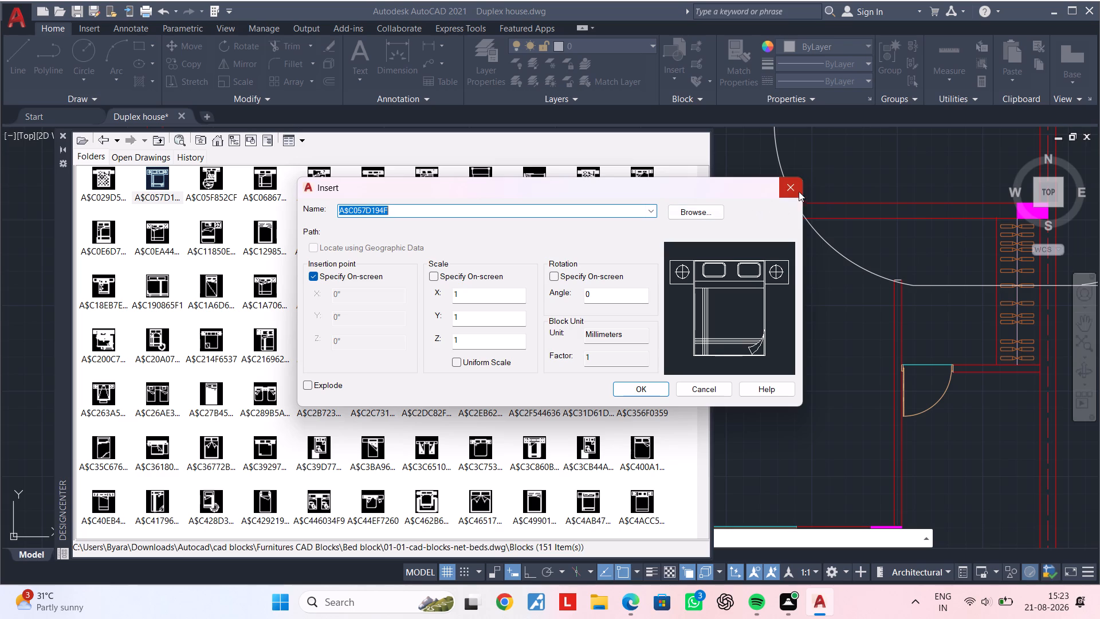
left_click(799, 189)
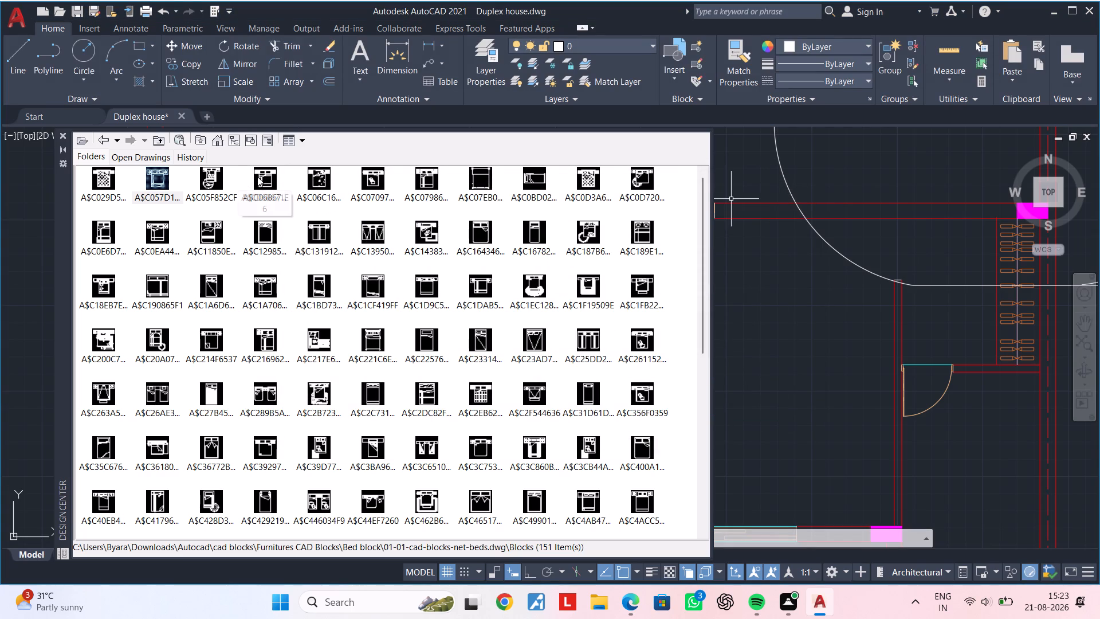
double_click(259, 177)
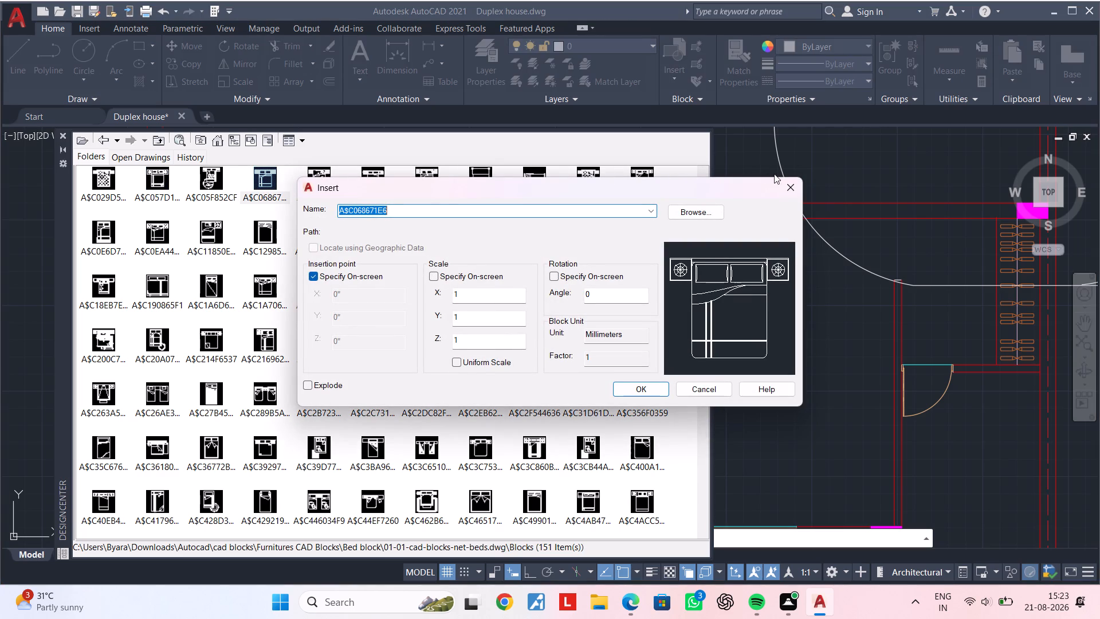
left_click(789, 184)
double_click(325, 179)
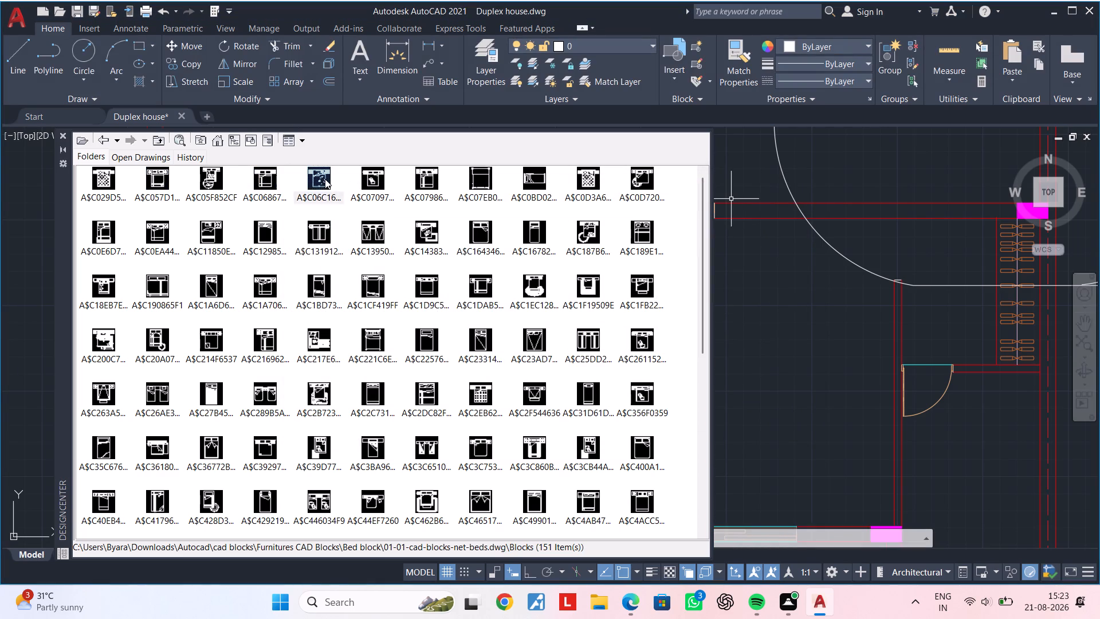
left_click(787, 186)
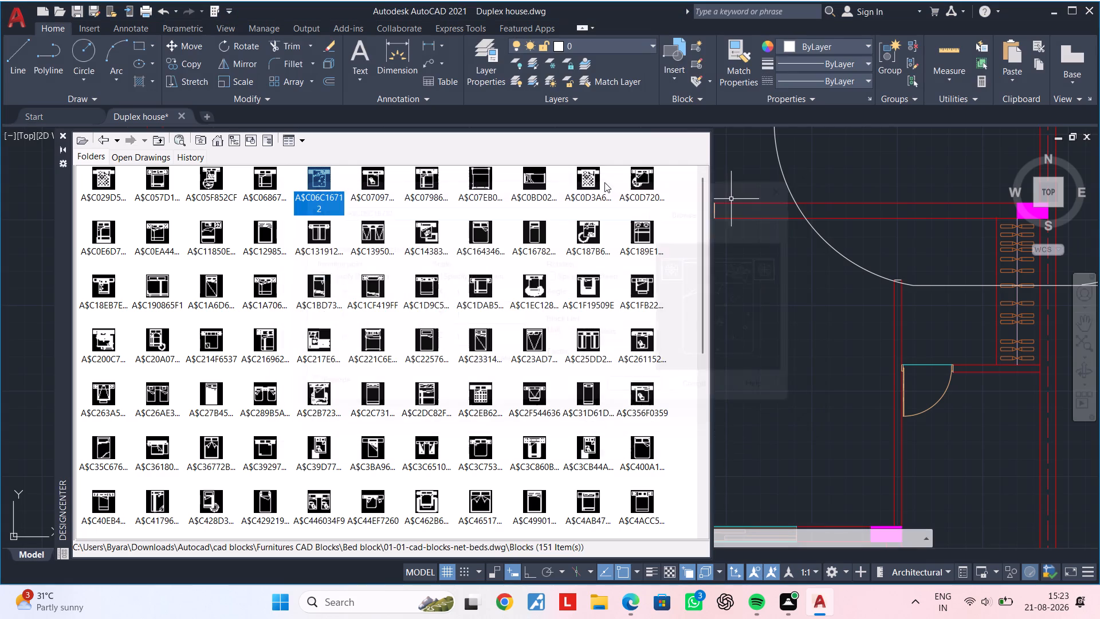
Preview the bed blocks A$C07097A50, A$C07986250, A$C11850ECD and A$C1CF419FF from the bed library without inserting them.
double_click(374, 171)
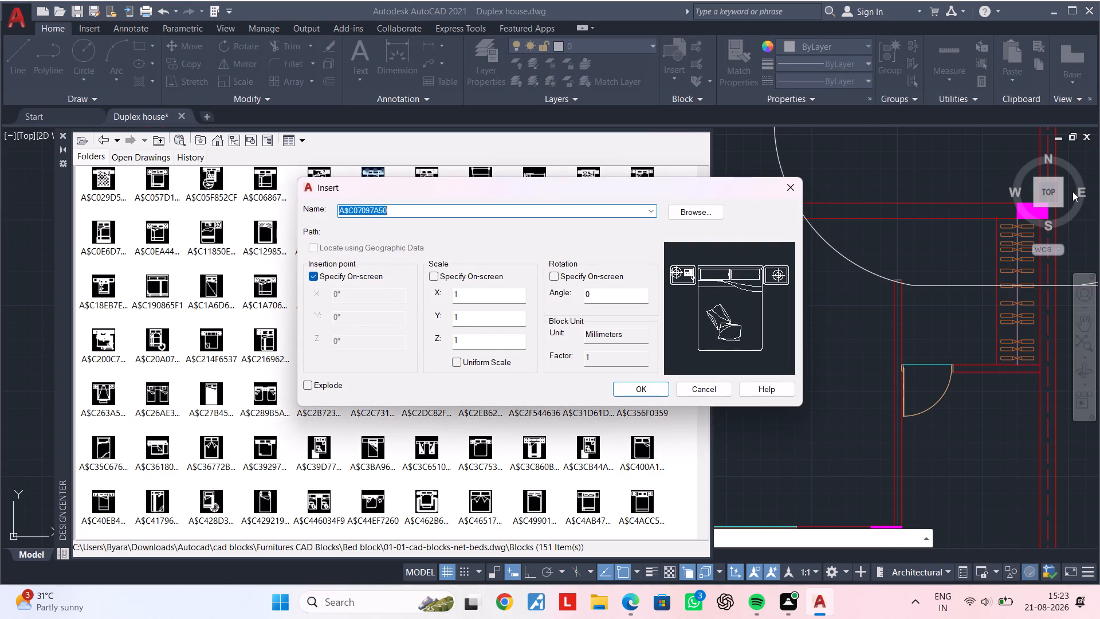
left_click(802, 193)
double_click(430, 182)
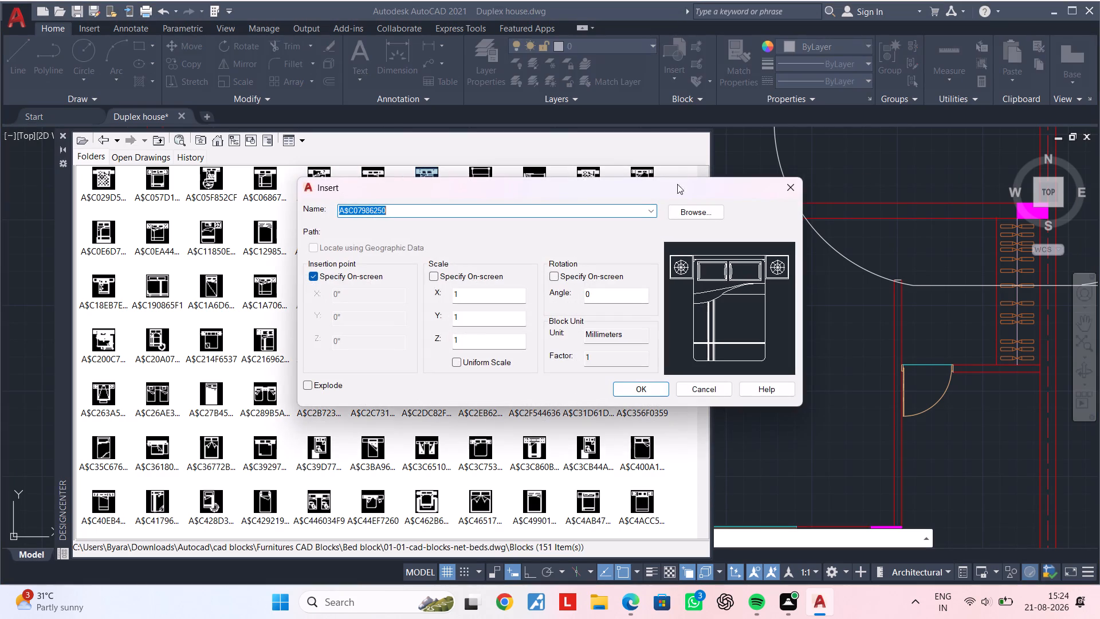
left_click(798, 189)
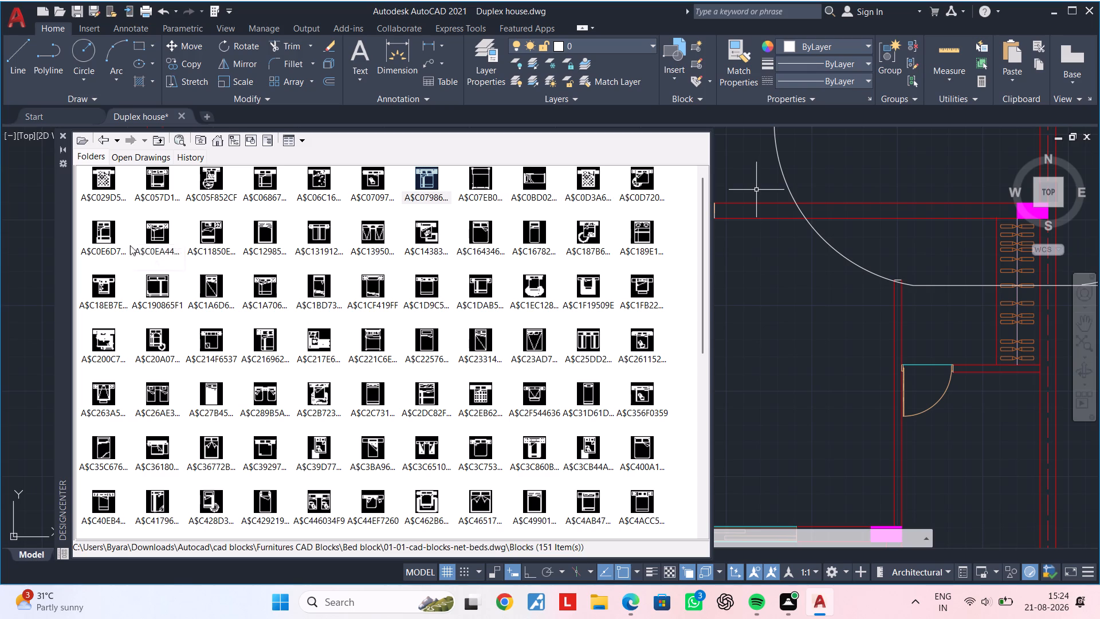
double_click(211, 234)
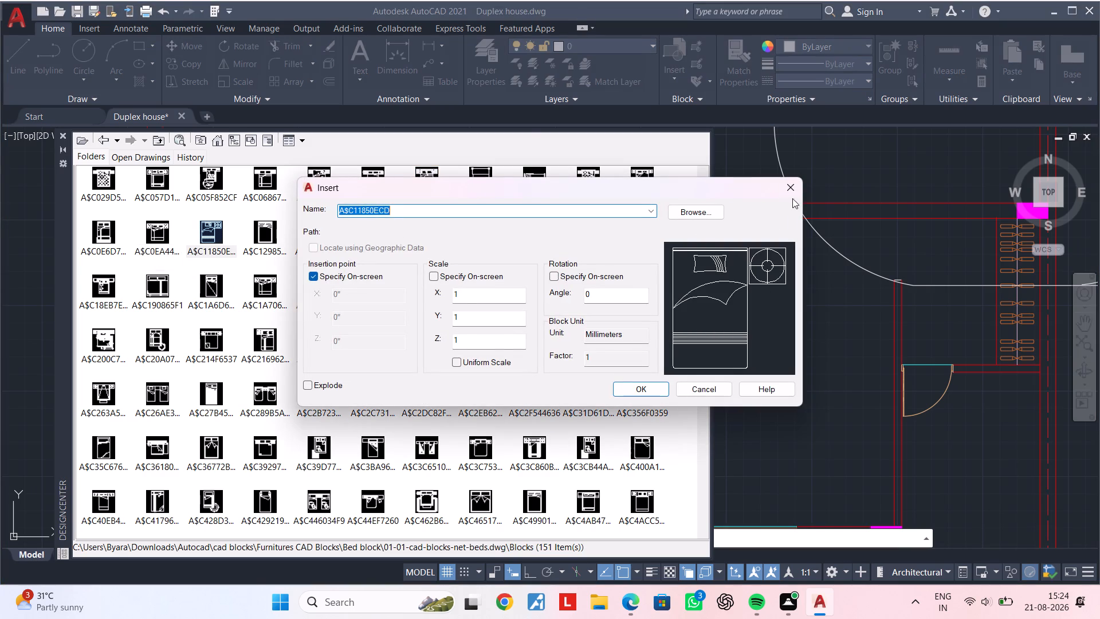
left_click(793, 192)
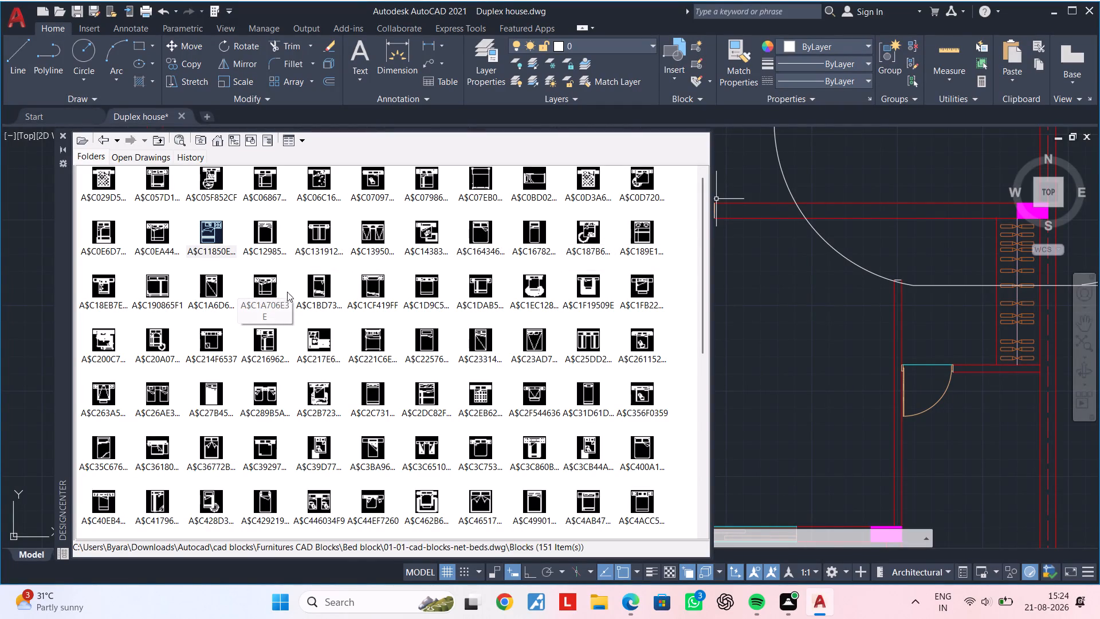
double_click(381, 283)
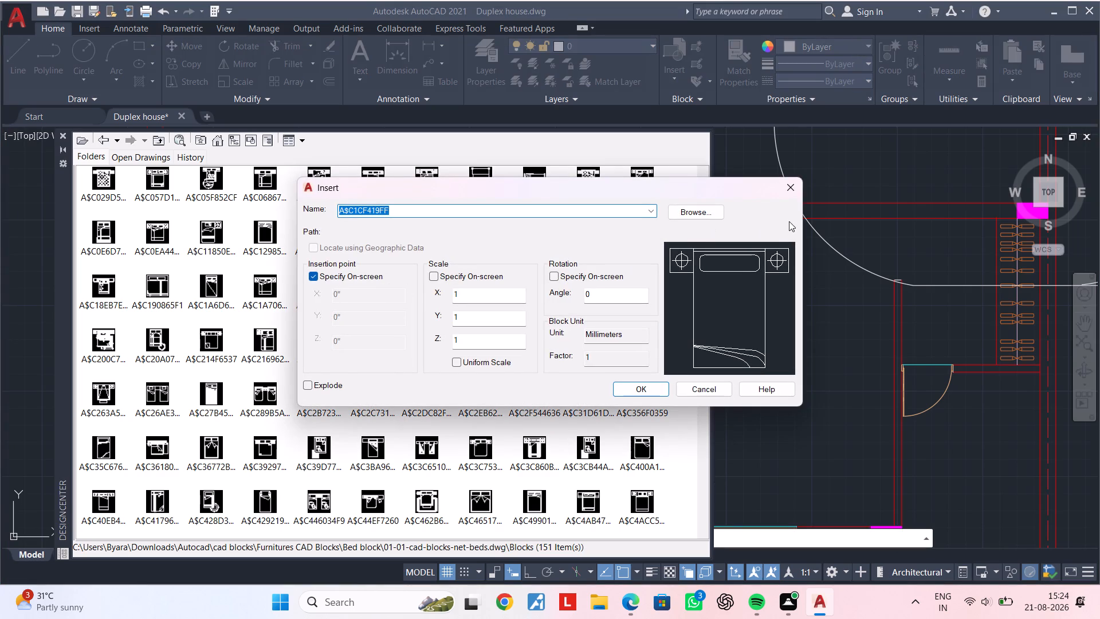
left_click(795, 185)
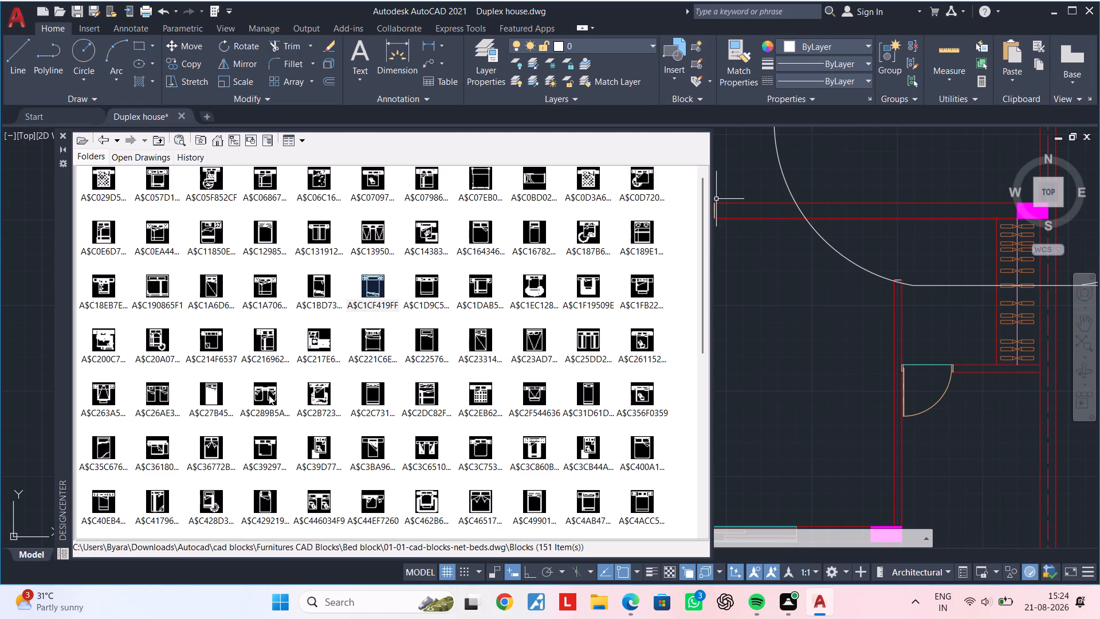
Preview the bed blocks A$C2B723114 and A$C356F0359 from the bed library without inserting them.
scroll(337, 386, "down", 1)
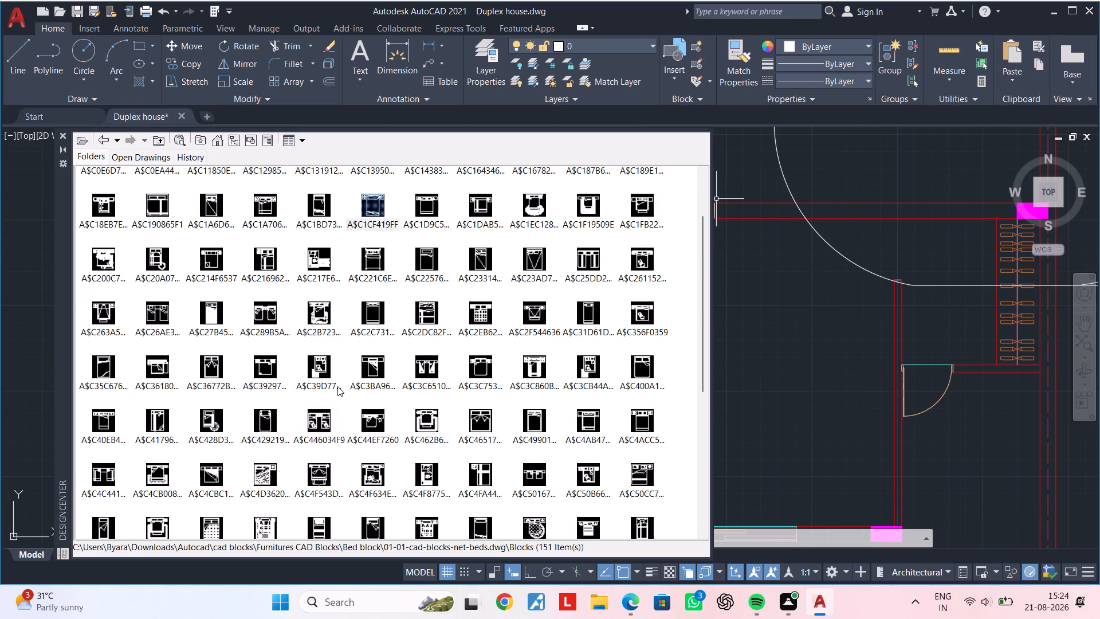
triple_click(325, 312)
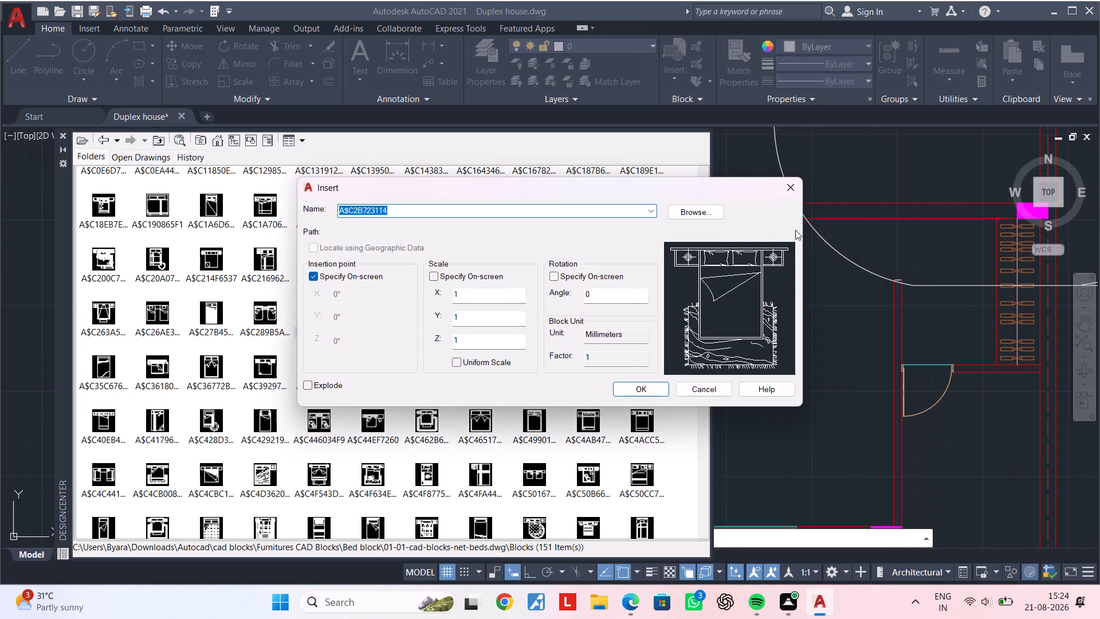
left_click(789, 187)
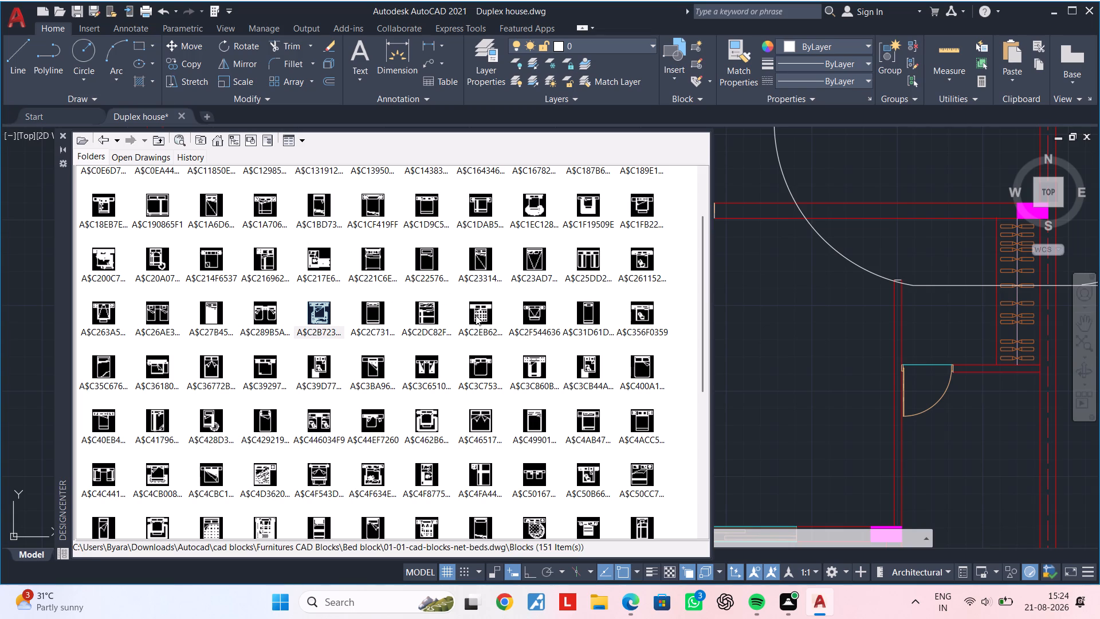
double_click(641, 313)
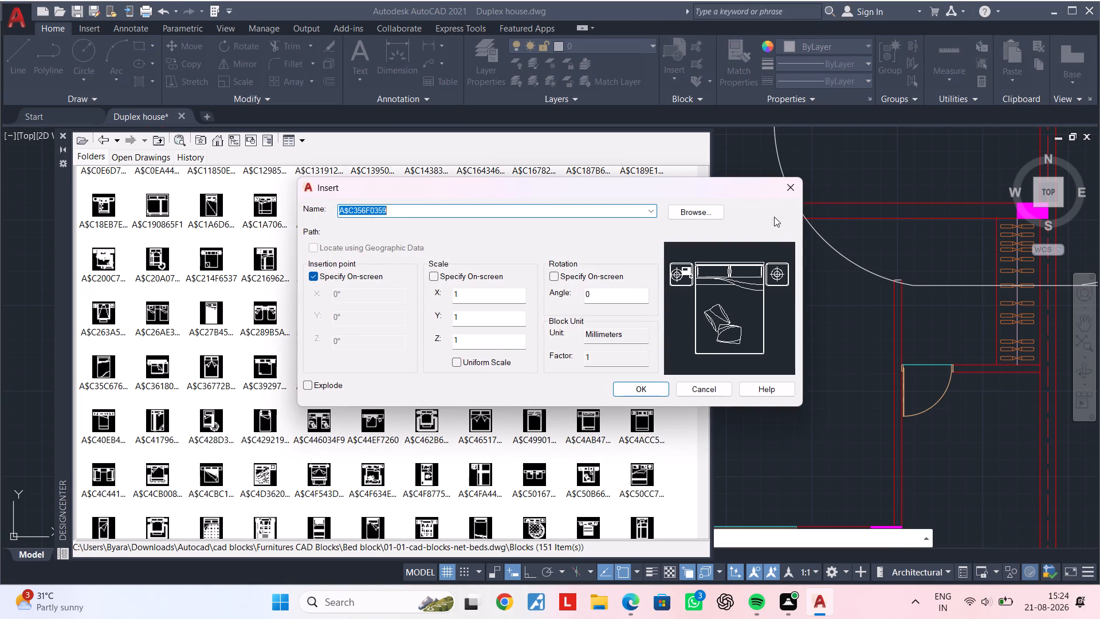
left_click(793, 183)
Place the bed block A$C356F0359 from the bed library into the floor plan and close DesignCenter.
left_click_drag(637, 312, 764, 296)
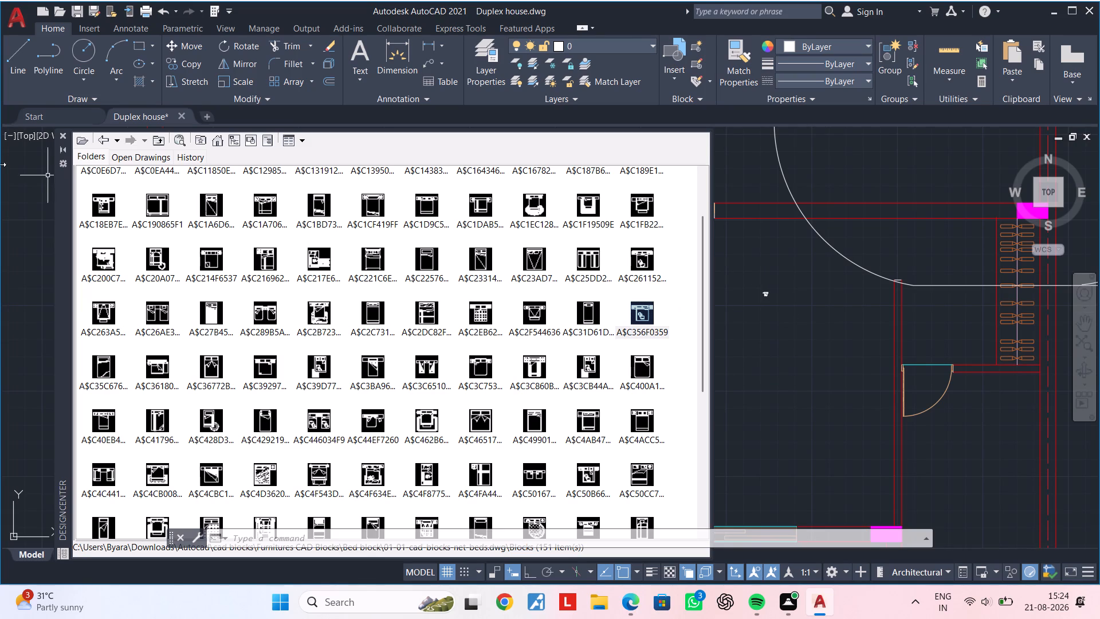
left_click(64, 134)
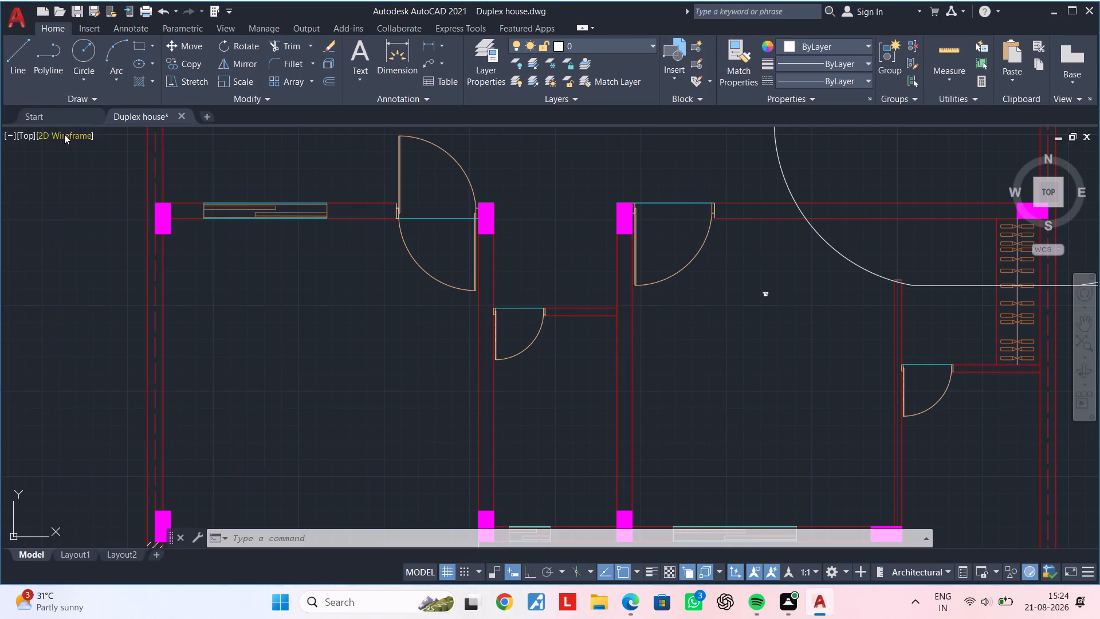
Scale up the tiny inserted bed block freehand from a base point beside it in the lower bedroom.
scroll(747, 300, "up", 3)
middle_click_drag(772, 303, 412, 451)
scroll(472, 400, "down", 2)
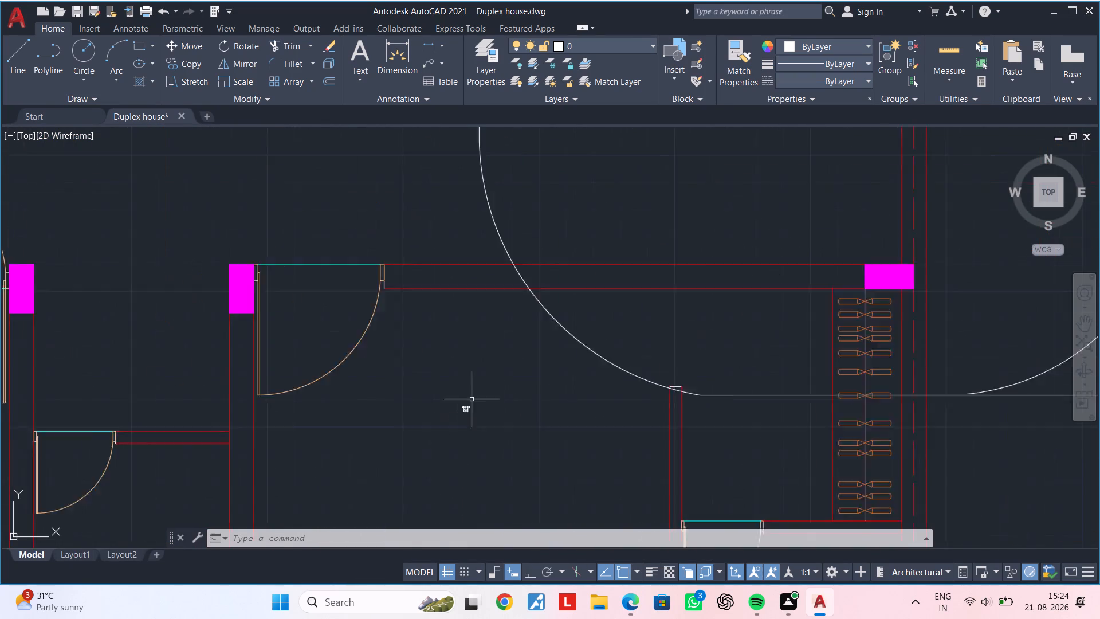
scroll(472, 399, "down", 1)
scroll(470, 390, "up", 1)
scroll(465, 386, "down", 3)
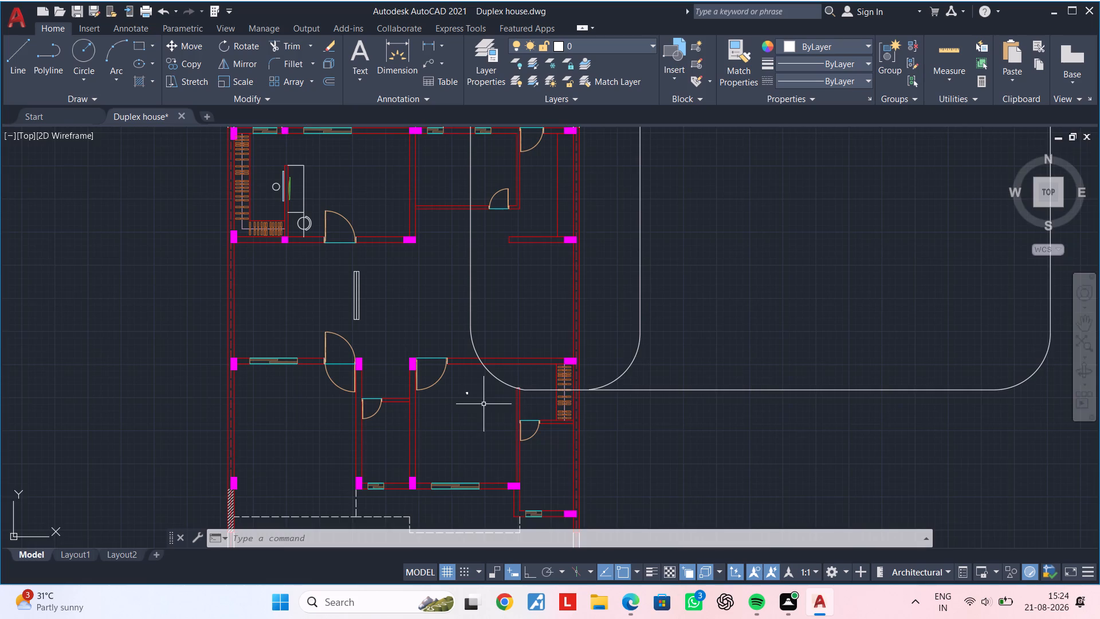
middle_click_drag(482, 414, 506, 479)
scroll(507, 472, "up", 2)
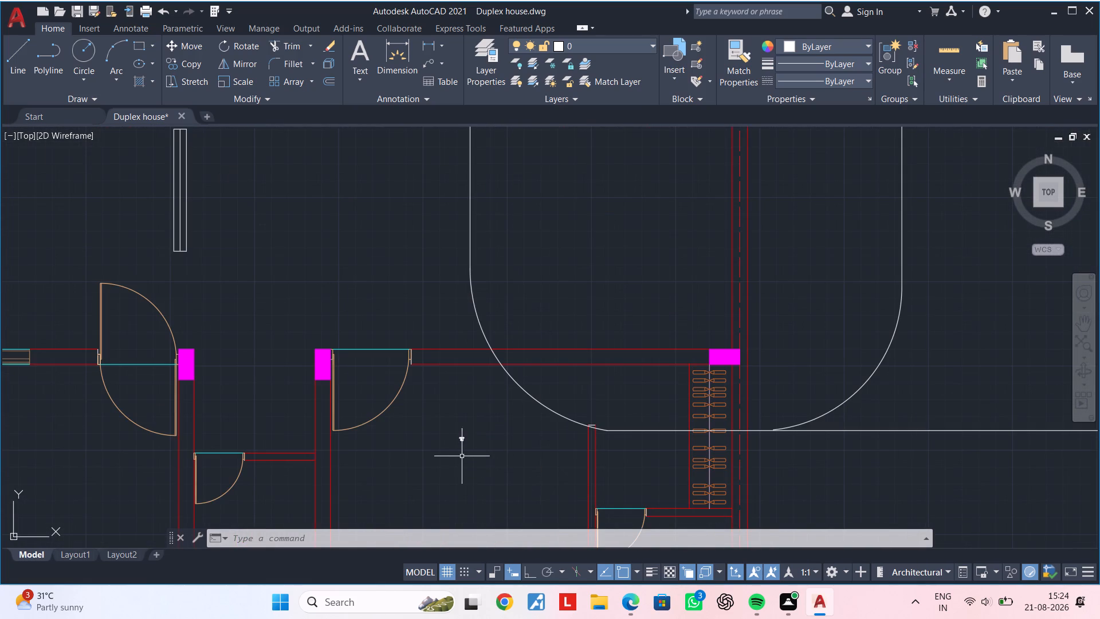
left_click(462, 438)
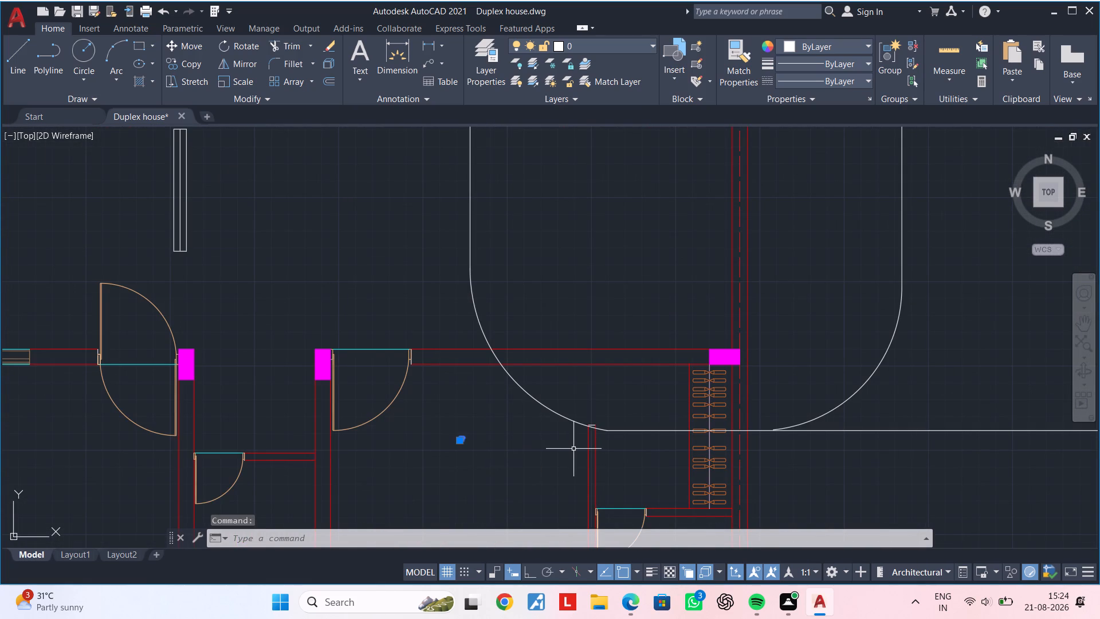
type("SC")
key("space")
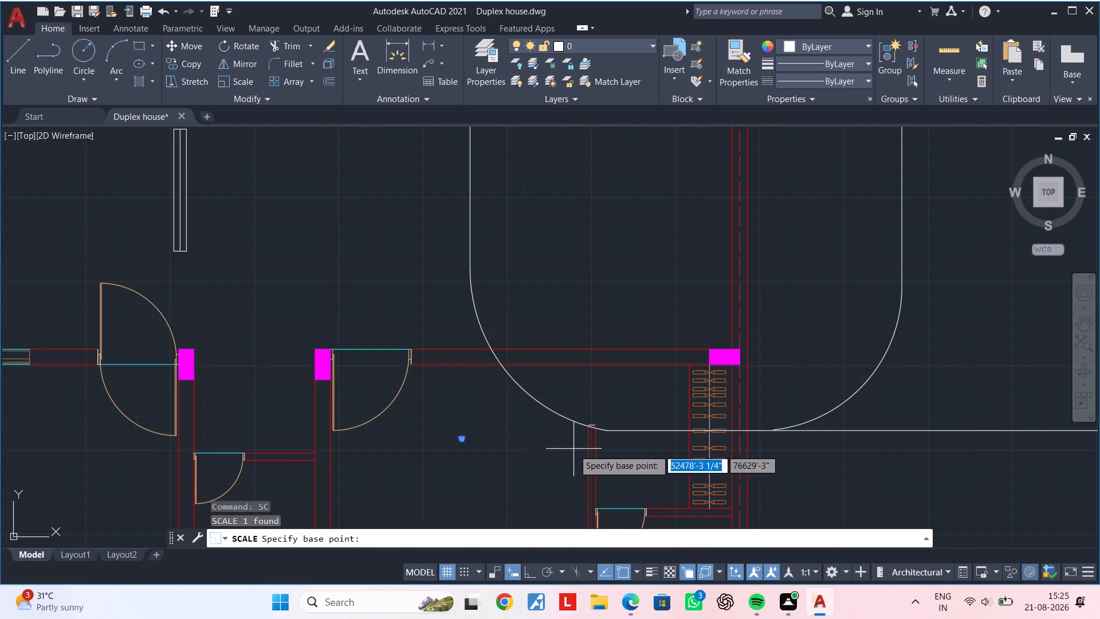
left_click(503, 456)
middle_click_drag(494, 457, 771, 391)
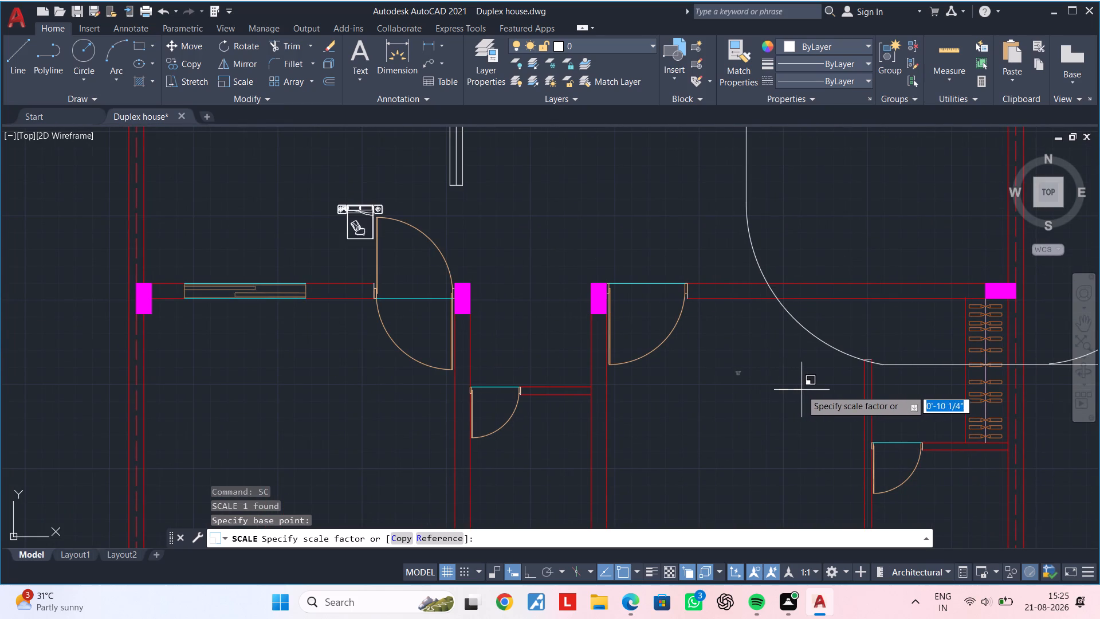
scroll(826, 390, "down", 2)
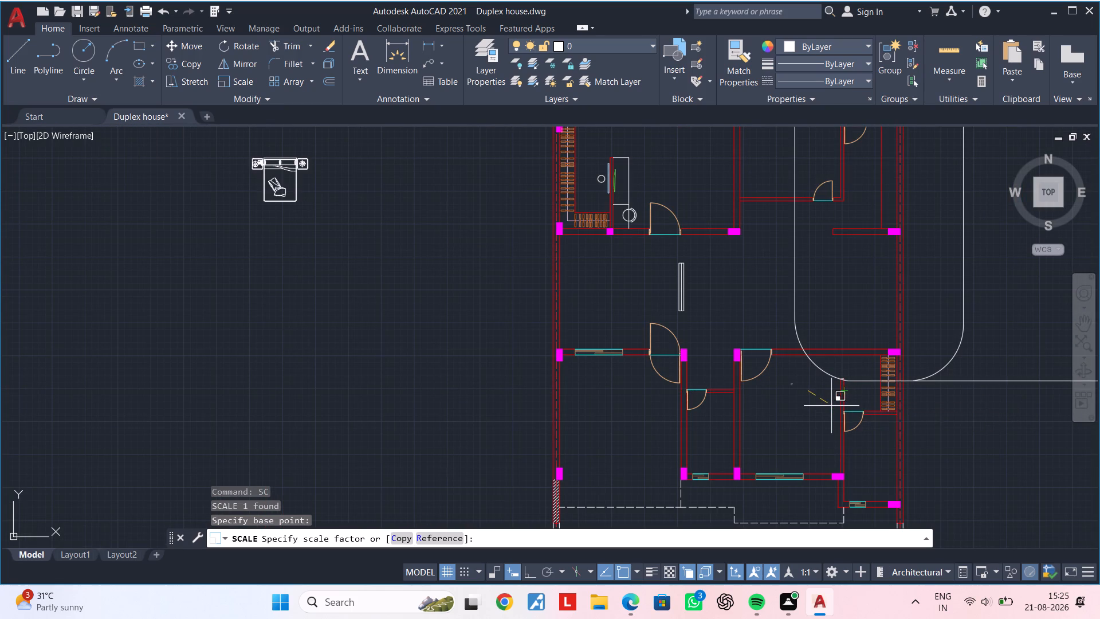
left_click(831, 406)
Rotate the bed block 90 degrees clockwise with Ortho on, so that its headboard faces east.
middle_click_drag(439, 348, 508, 465)
scroll(323, 353, "up", 1)
middle_click_drag(378, 351, 365, 404)
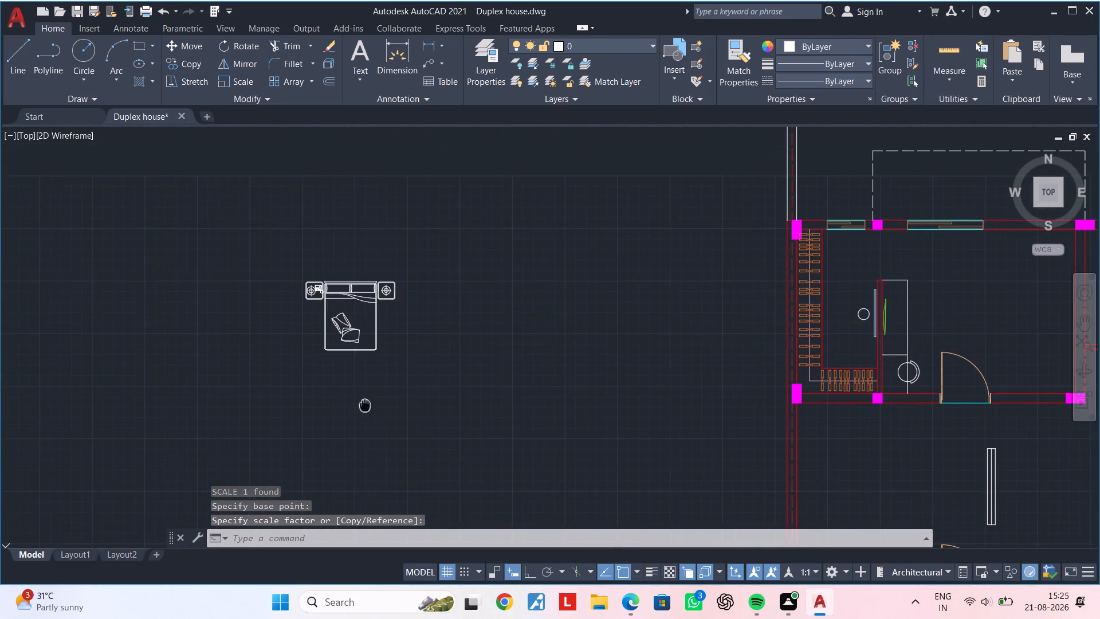
middle_click_drag(365, 404, 365, 405)
scroll(354, 382, "up", 3)
scroll(356, 370, "down", 2)
middle_click_drag(356, 371, 345, 397)
key("Escape")
left_click(214, 229)
key("Escape")
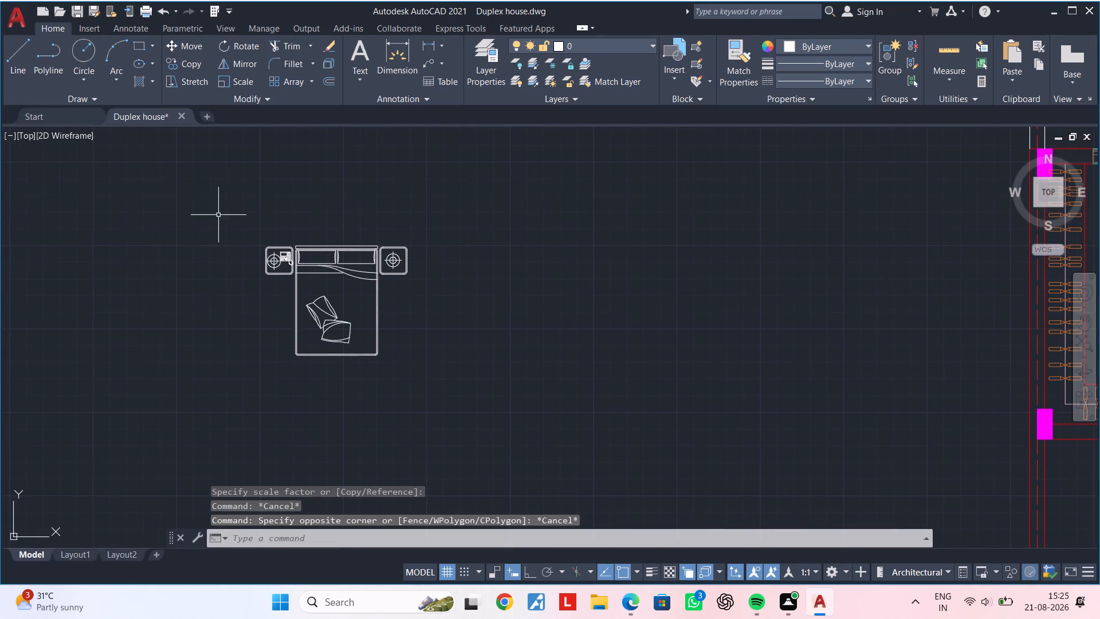
left_click_drag(219, 213, 240, 228)
left_click(531, 378)
key("r")
key("o")
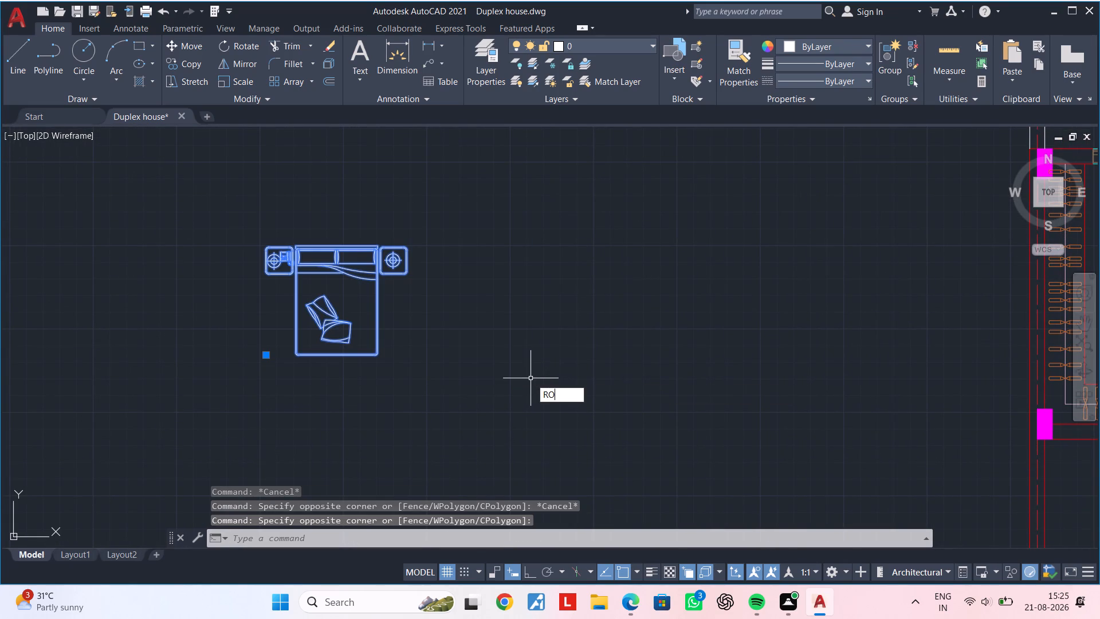
key("space")
left_click(355, 420)
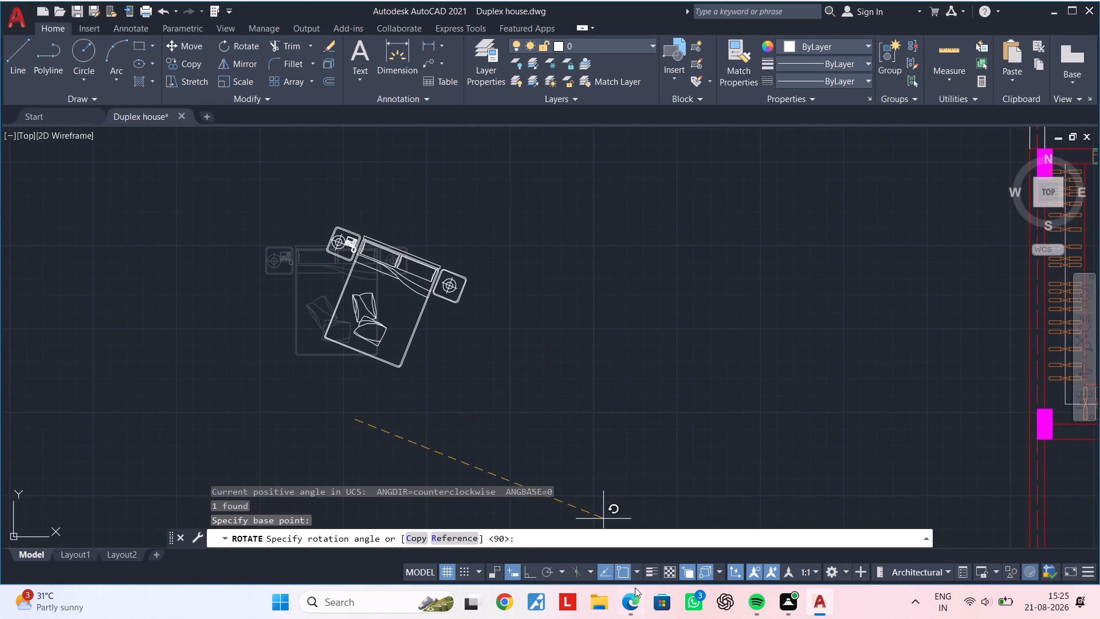
left_click(536, 580)
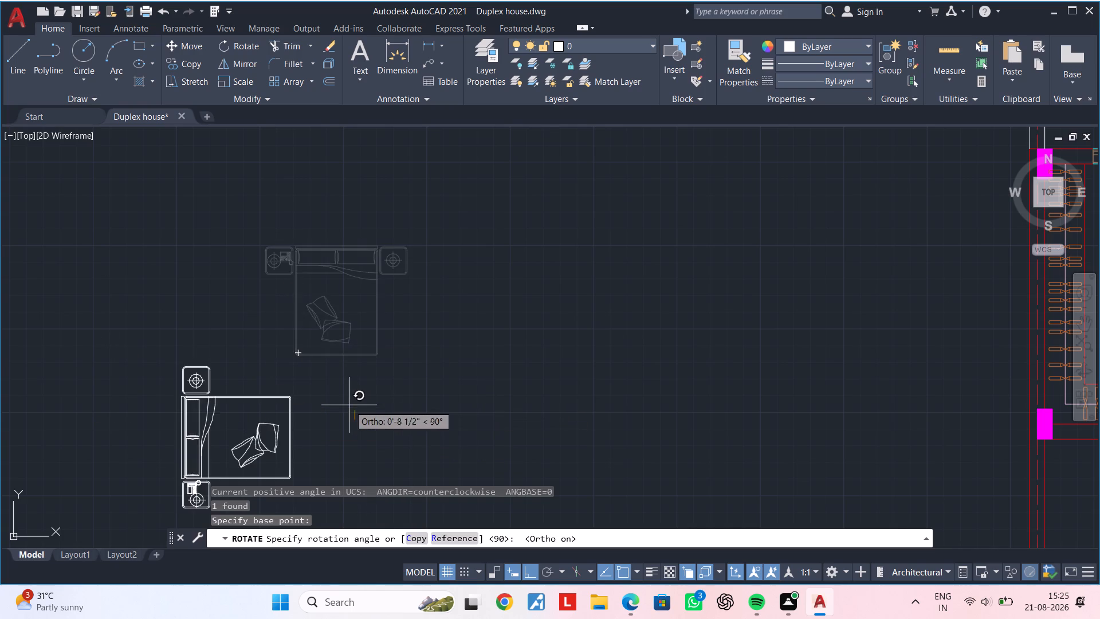
left_click(359, 440)
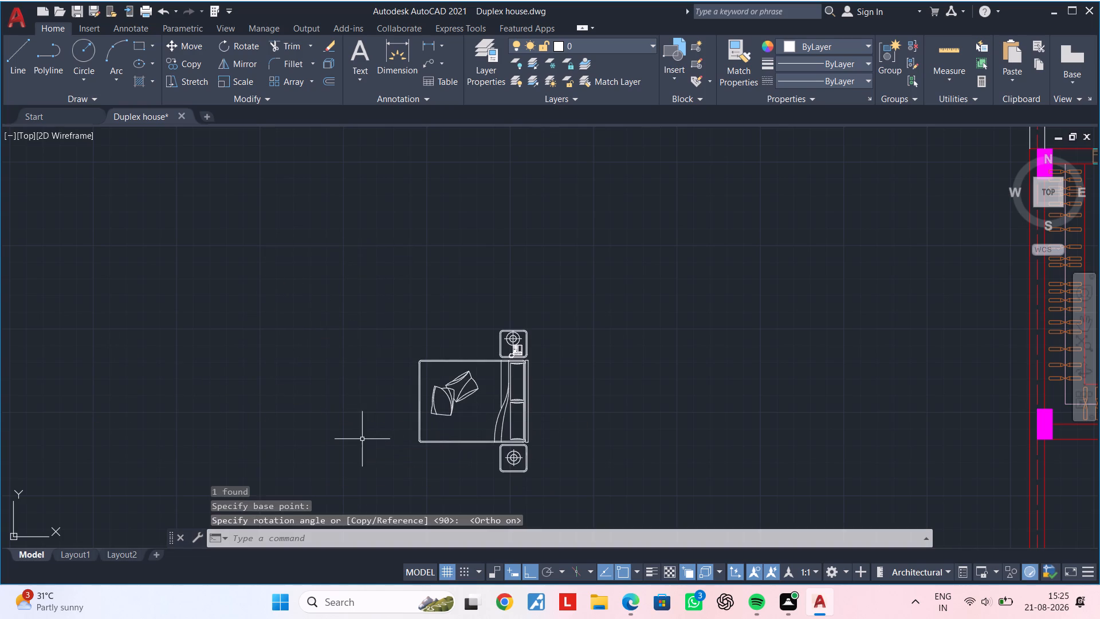
middle_click_drag(392, 431, 231, 371)
key("Escape")
key("Escape")
Move the bed block by its headboard edge to the east wall of the upper bedroom with the wardrobe and desk.
left_click_drag(200, 260, 232, 288)
left_click(524, 426)
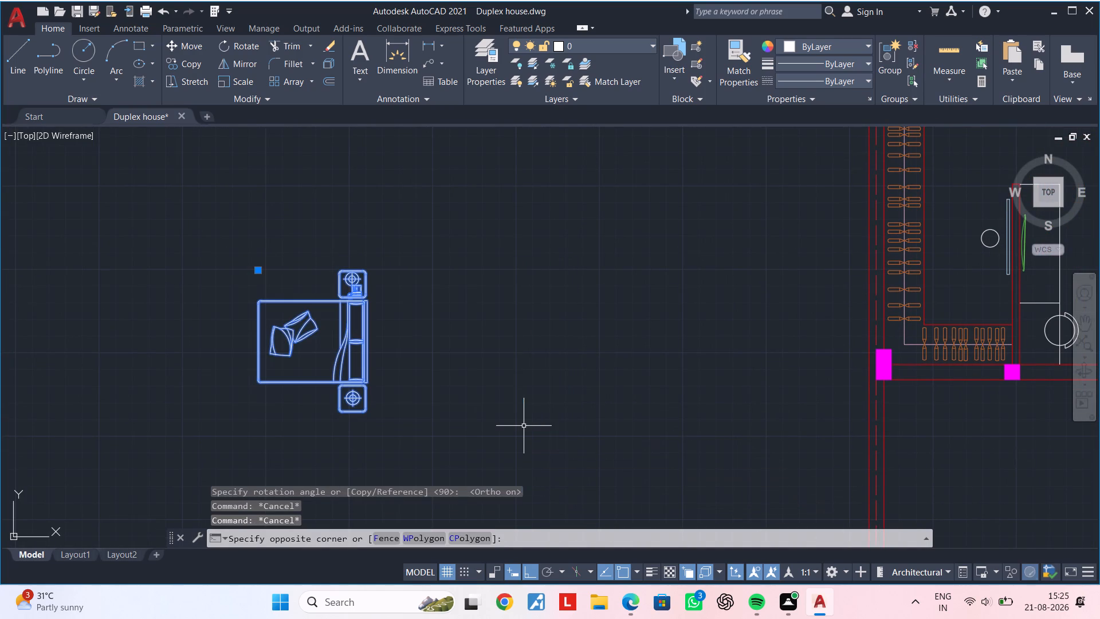
key("m")
key("space")
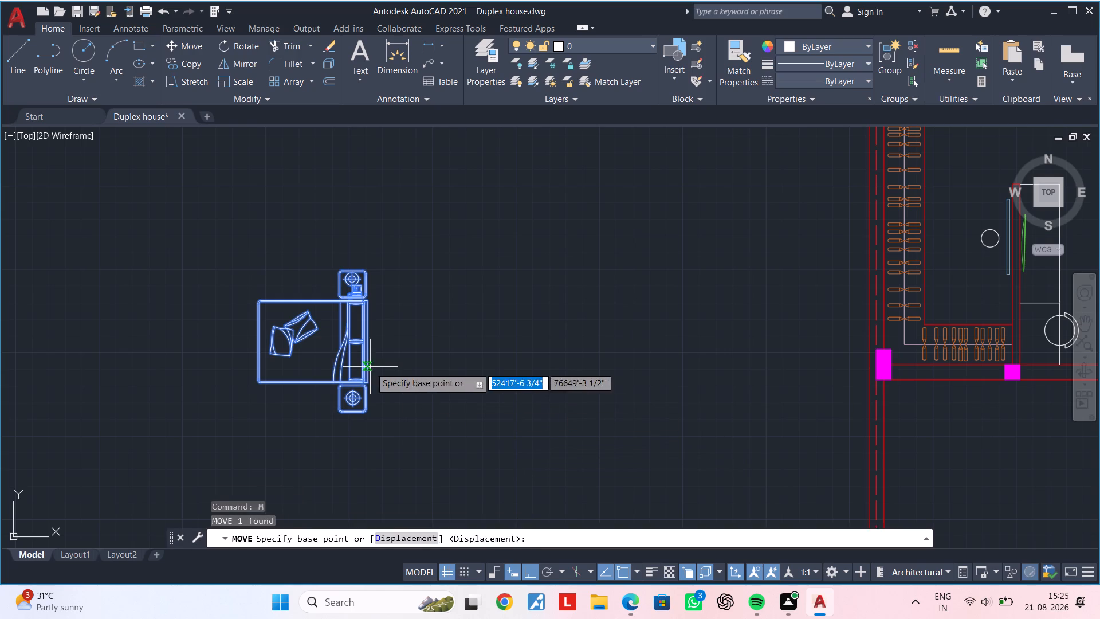
left_click(370, 367)
scroll(632, 318, "down", 1)
middle_click_drag(628, 319, 74, 330)
scroll(408, 321, "down", 2)
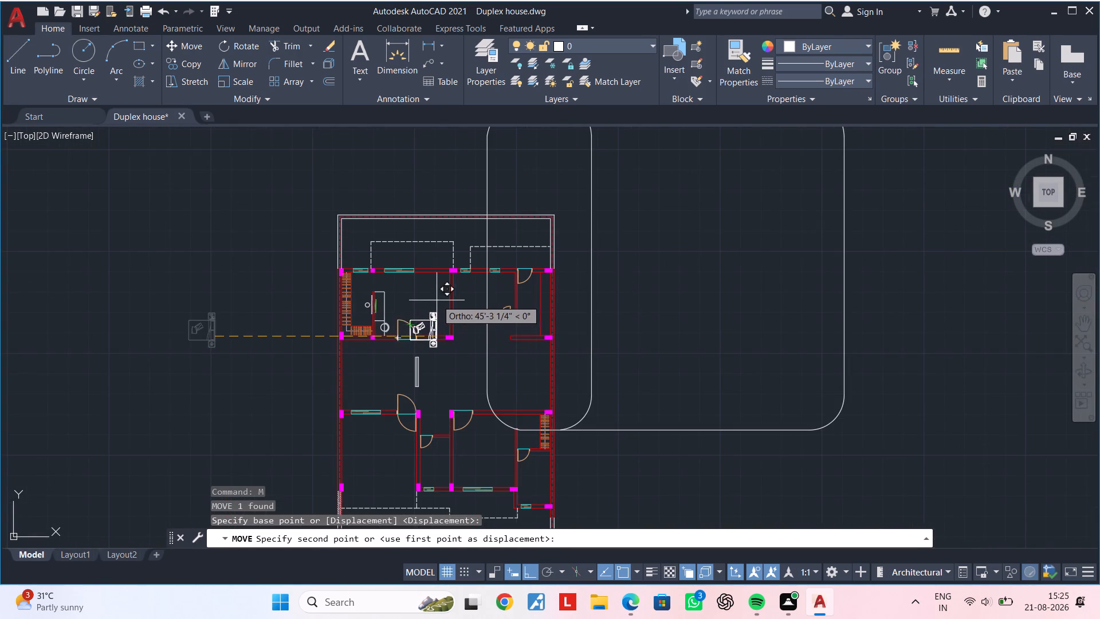
scroll(437, 298, "up", 2)
double_click(540, 570)
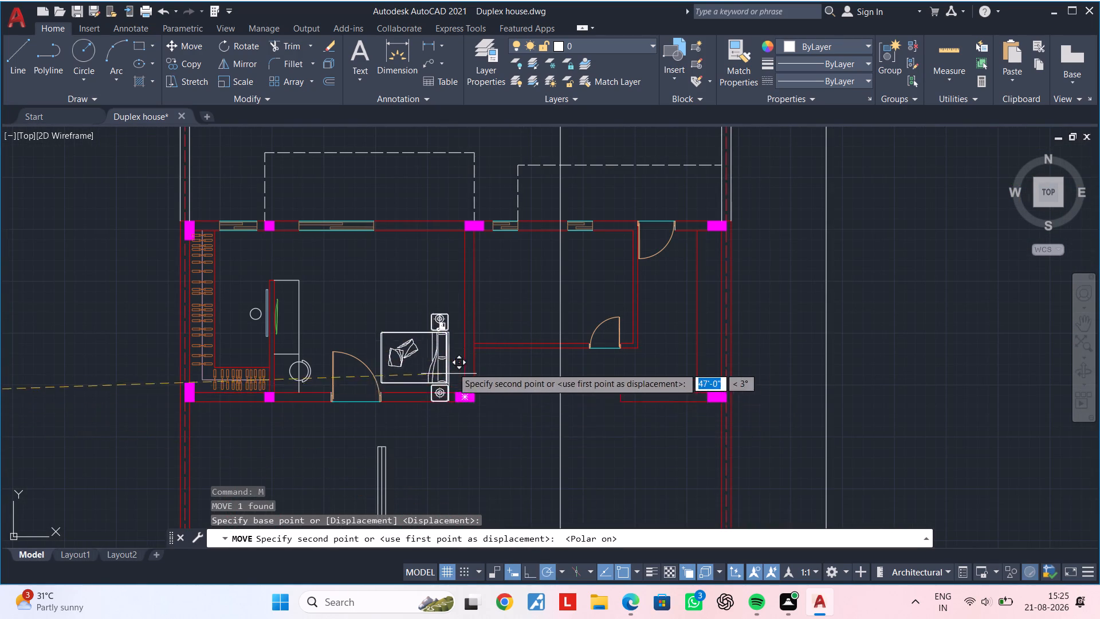
scroll(453, 362, "up", 2)
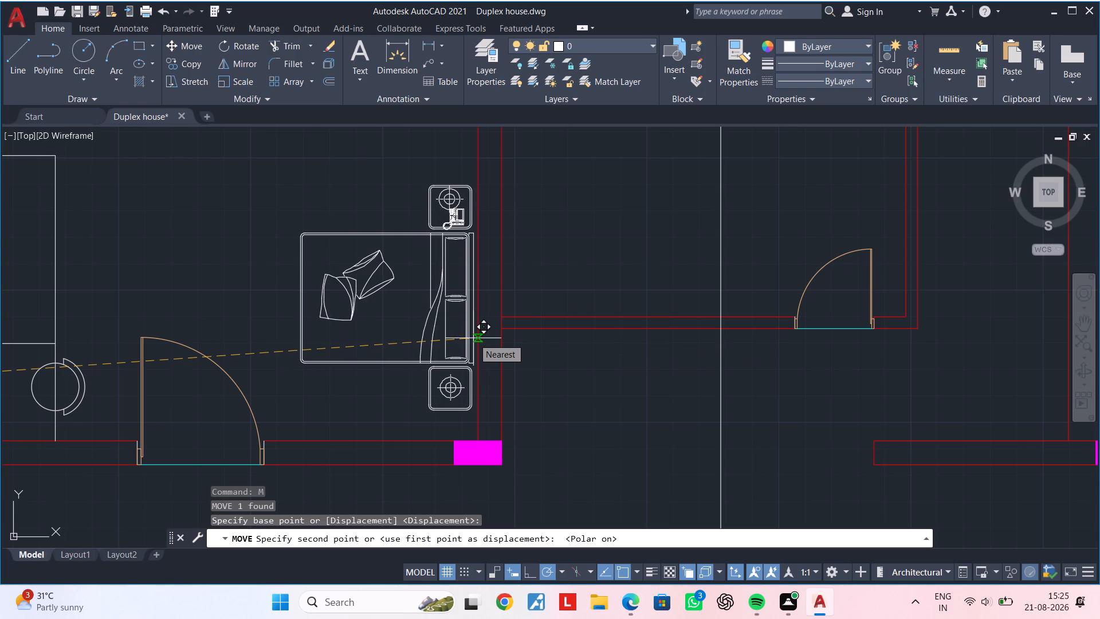
scroll(473, 338, "up", 2)
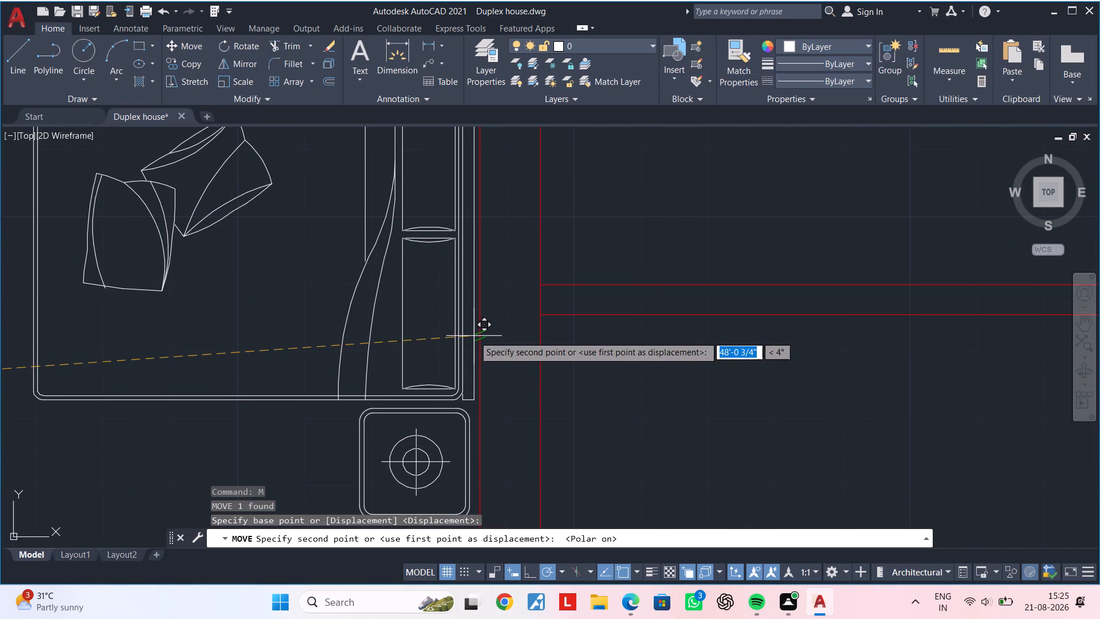
left_click(472, 335)
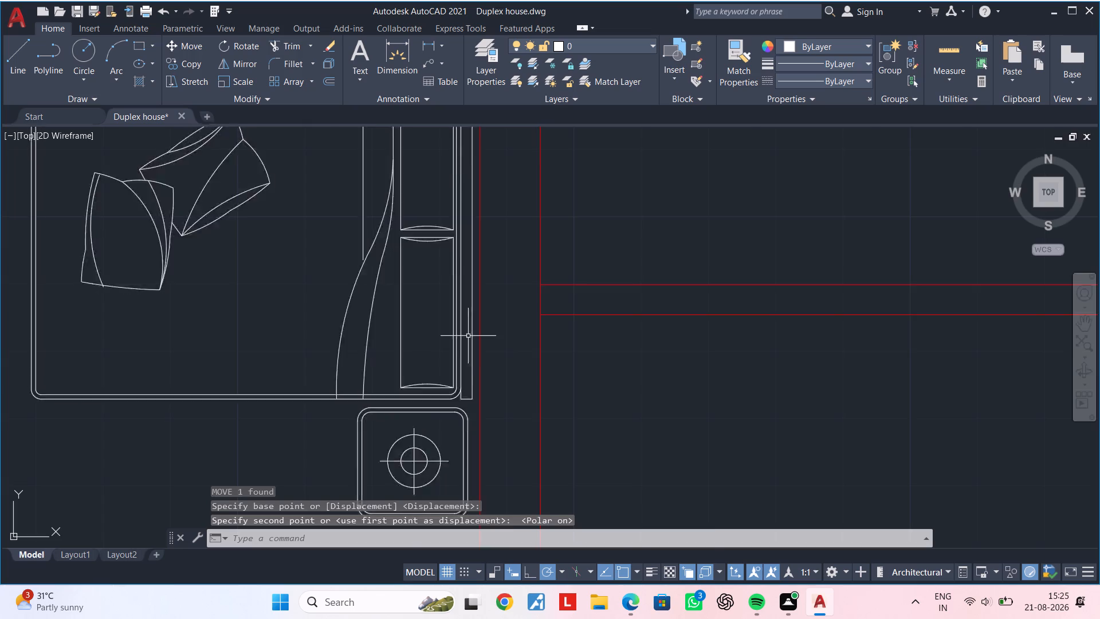
Scale up the bed freehand from the upper corner of its foot end.
scroll(467, 336, "down", 3)
scroll(400, 354, "down", 2)
middle_click_drag(429, 362, 508, 326)
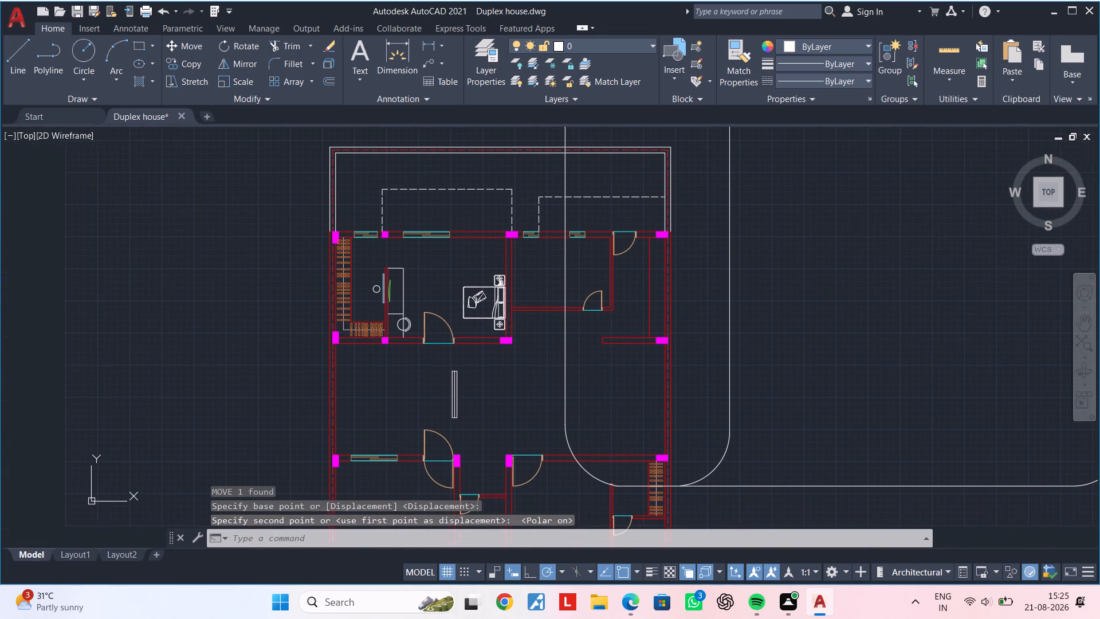
middle_click_drag(508, 326, 507, 326)
scroll(482, 313, "up", 2)
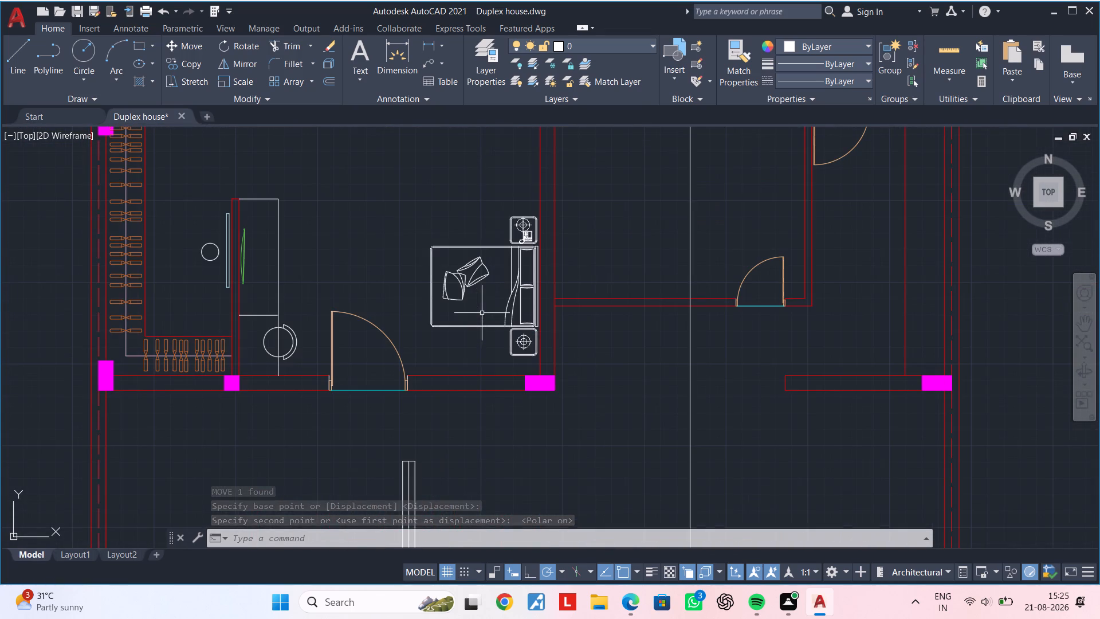
left_click(466, 326)
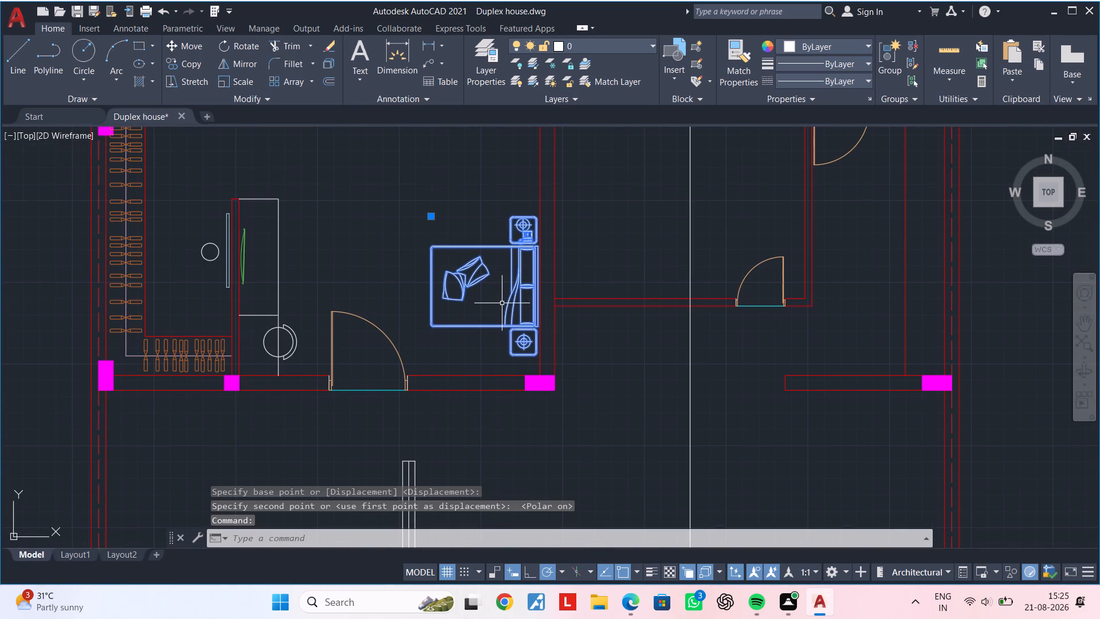
type("SC")
key("space")
left_click(435, 244)
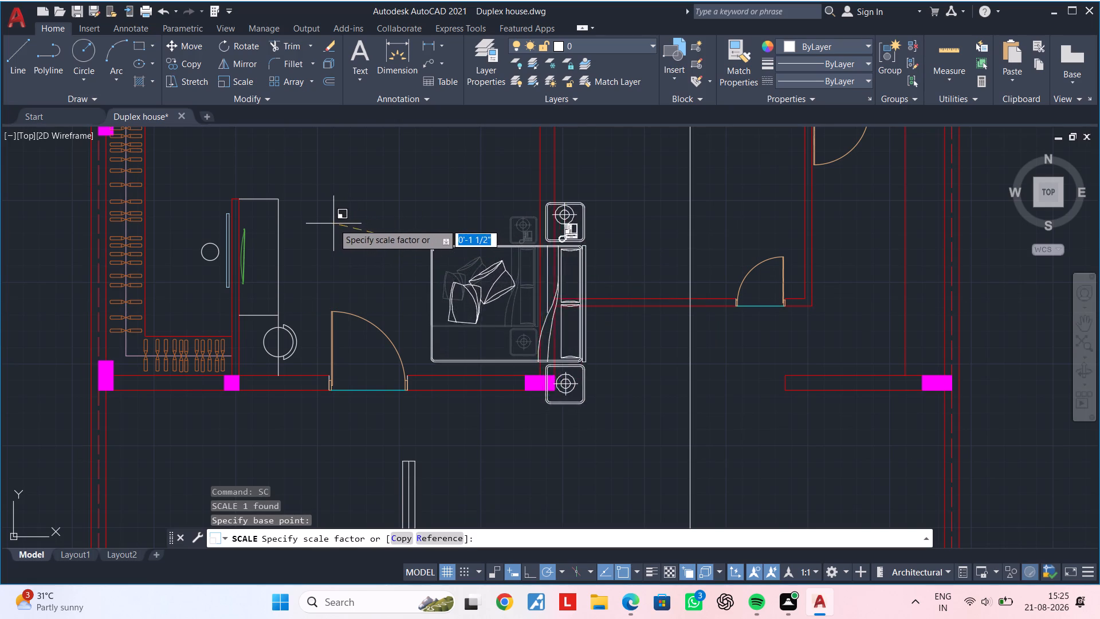
left_click(316, 222)
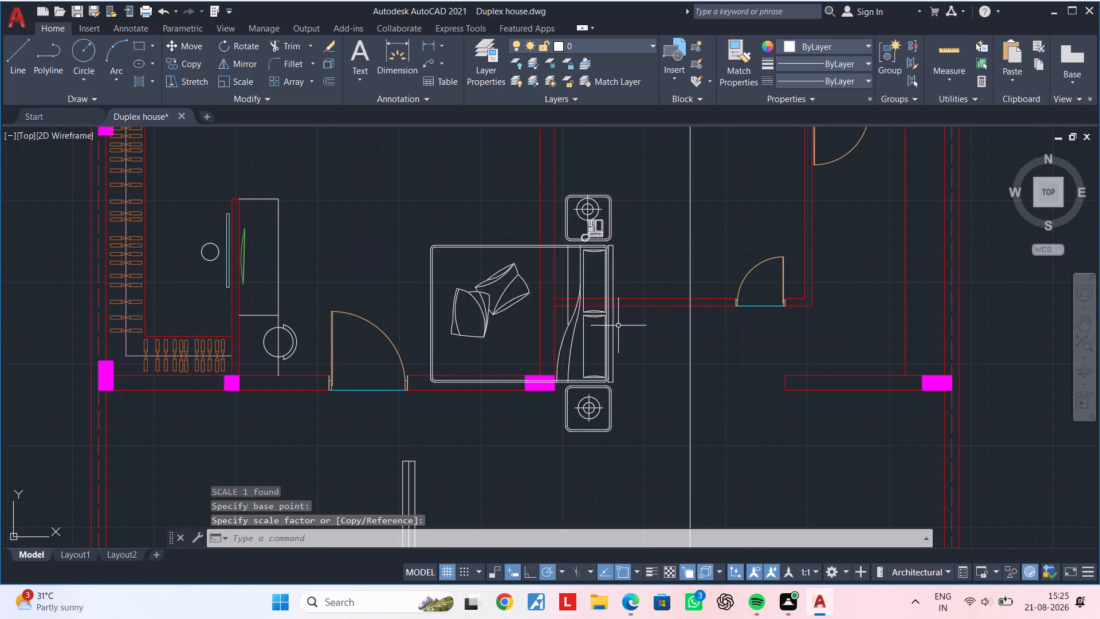
Move the bed block by its headboard edge back inside the upper bedroom, just short of its east wall.
middle_click_drag(616, 326, 448, 324)
key("Escape")
key("Escape")
left_click(347, 247)
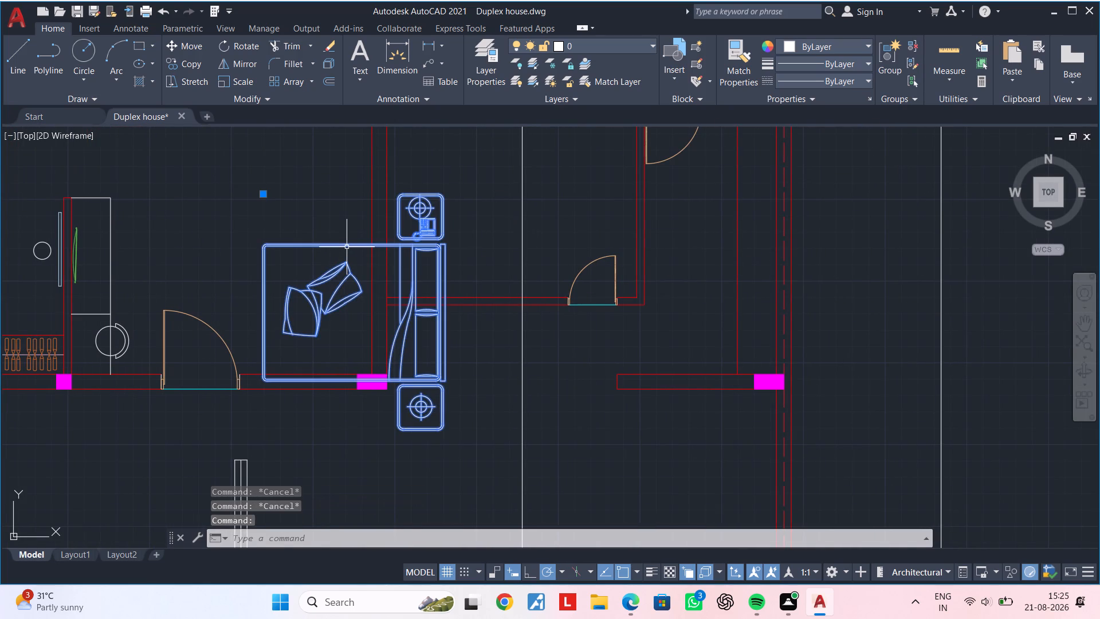
key("m")
key("space")
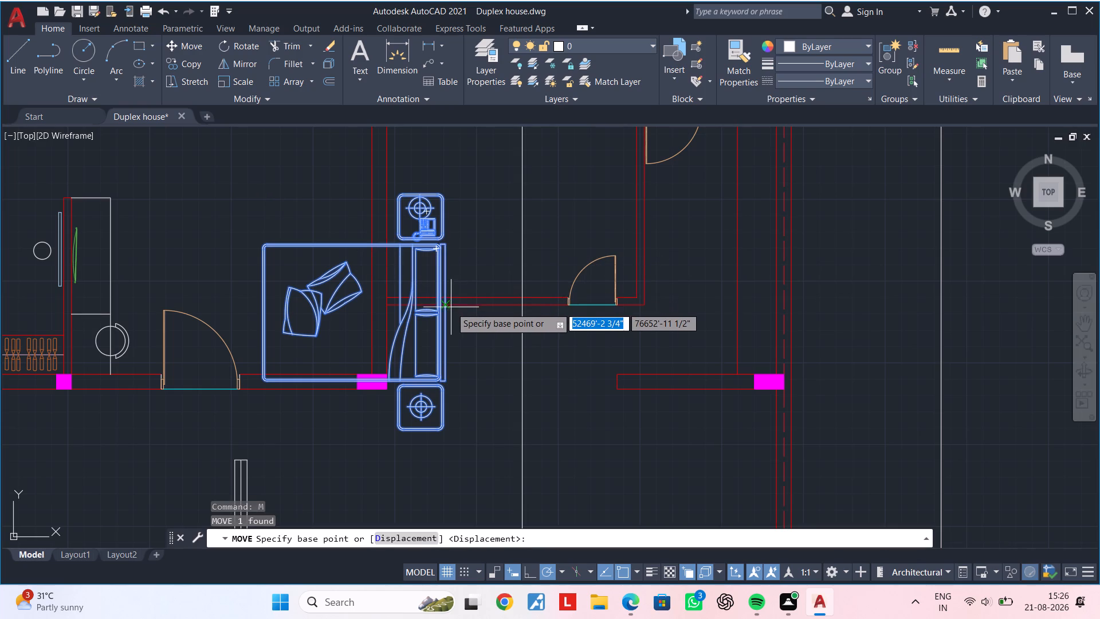
scroll(449, 309, "up", 2)
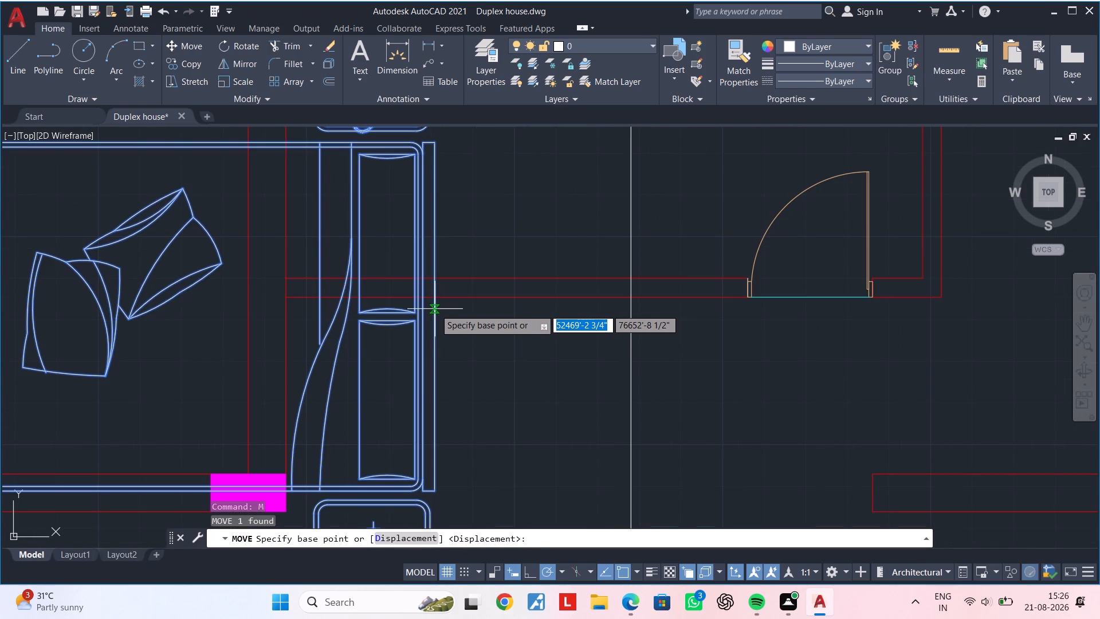
left_click(434, 319)
scroll(304, 256, "down", 2)
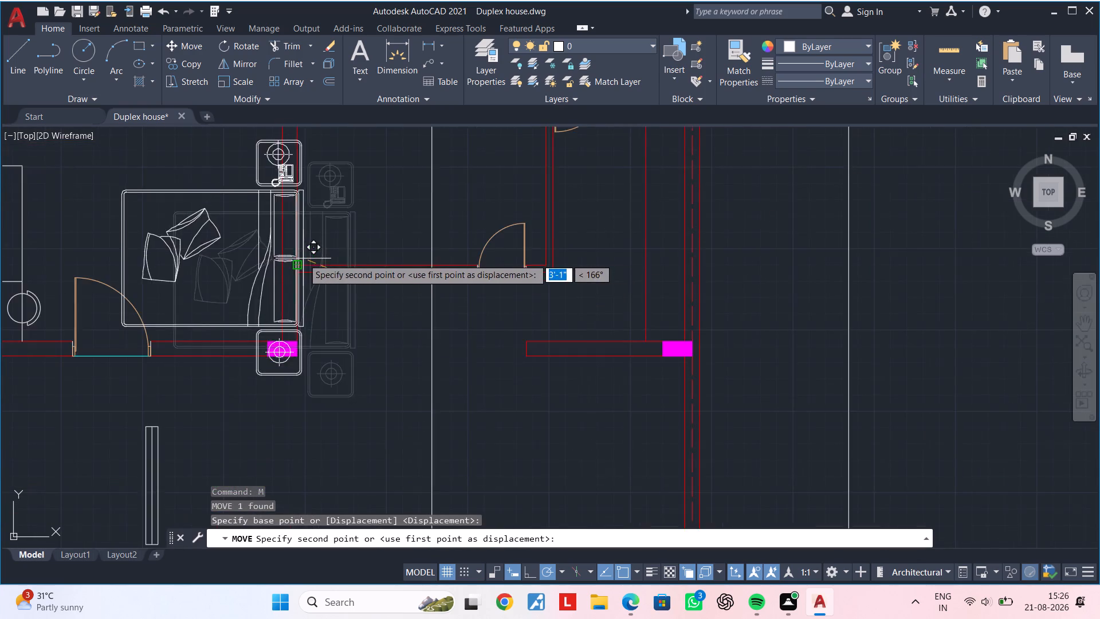
scroll(303, 258, "down", 1)
middle_click_drag(272, 230, 394, 269)
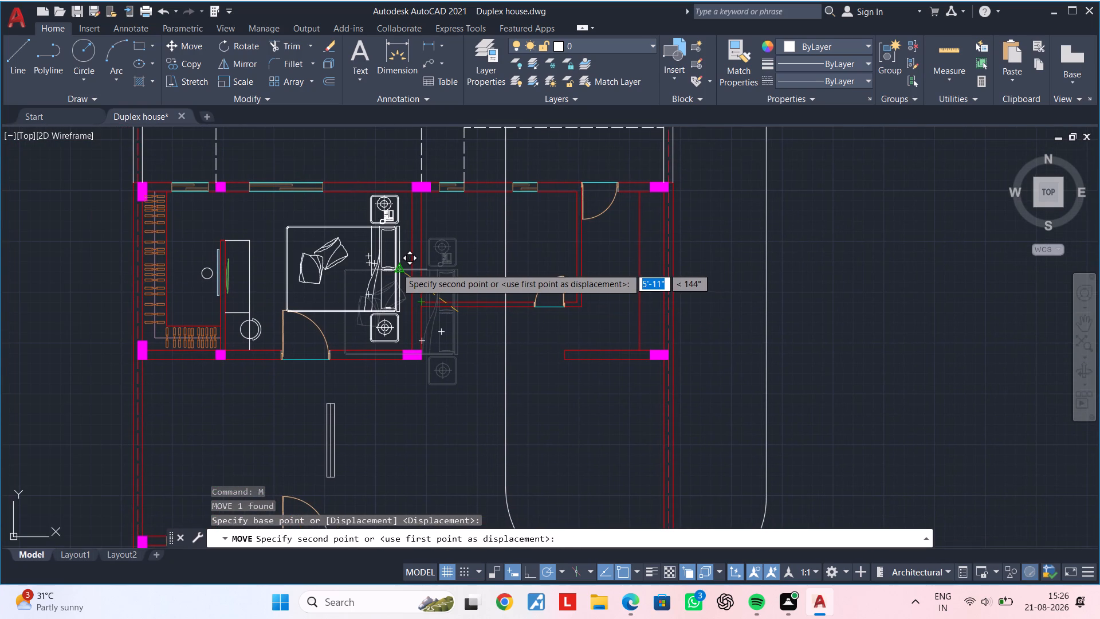
scroll(401, 265, "up", 1)
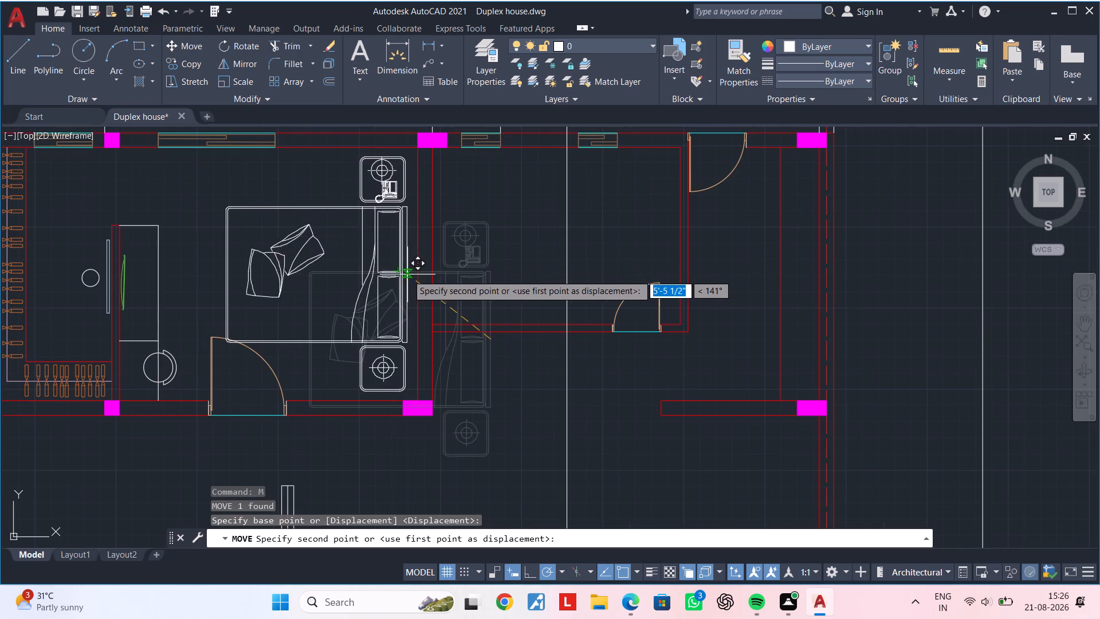
scroll(409, 269, "up", 2)
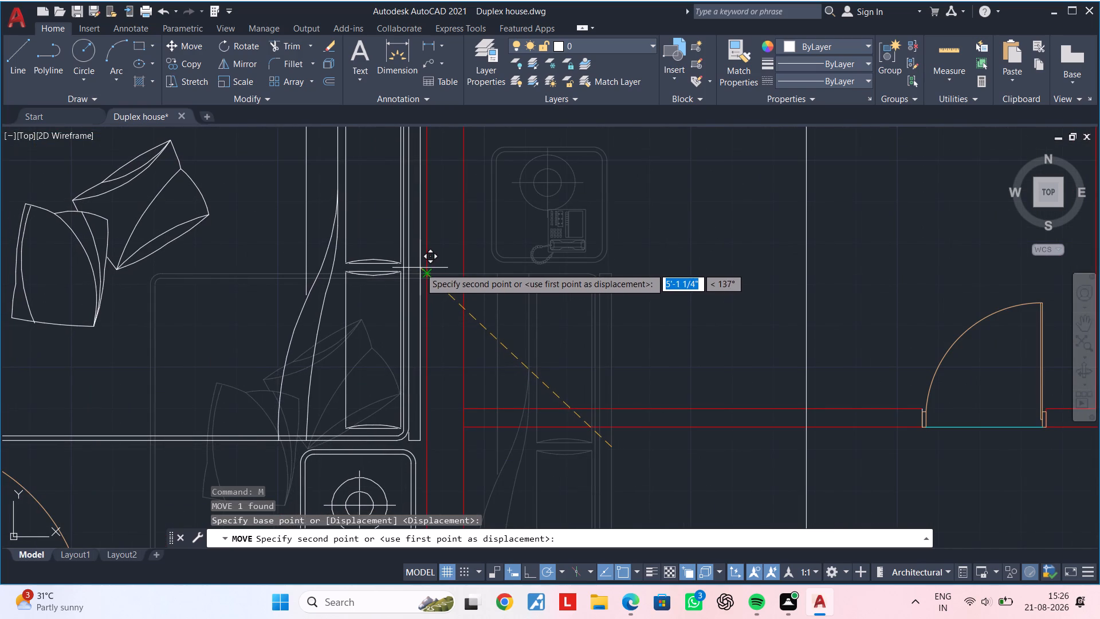
left_click(417, 269)
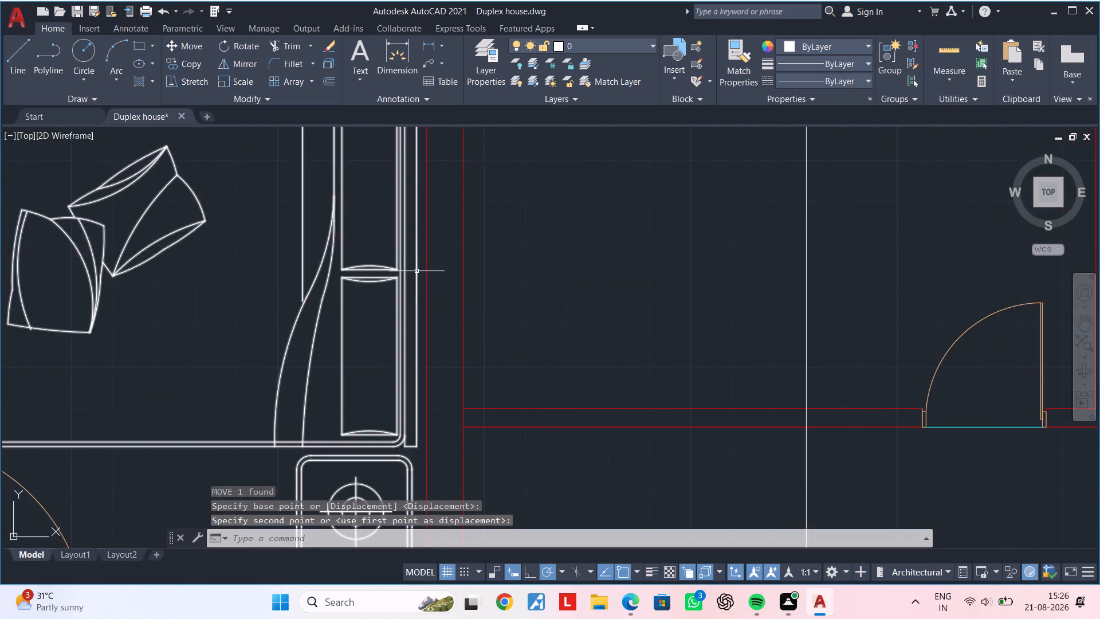
Scale down the bed by reference from its foot-end edge, using its length to the headboard as reference and picking the new length freehand.
scroll(417, 277, "down", 2)
middle_click_drag(421, 290, 587, 281)
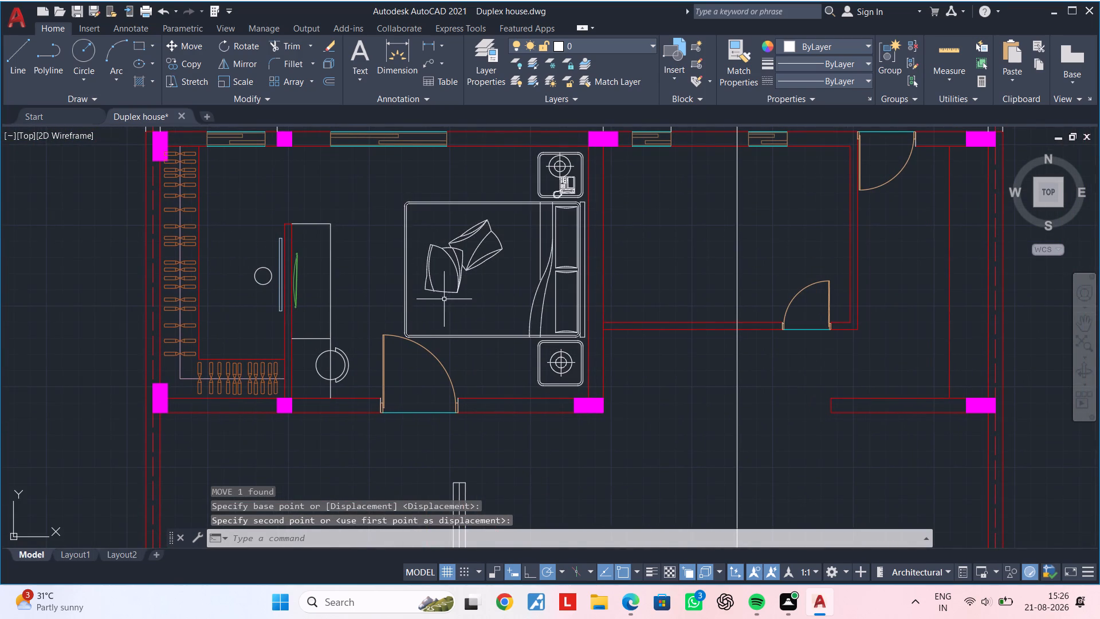
middle_click_drag(384, 317, 286, 320)
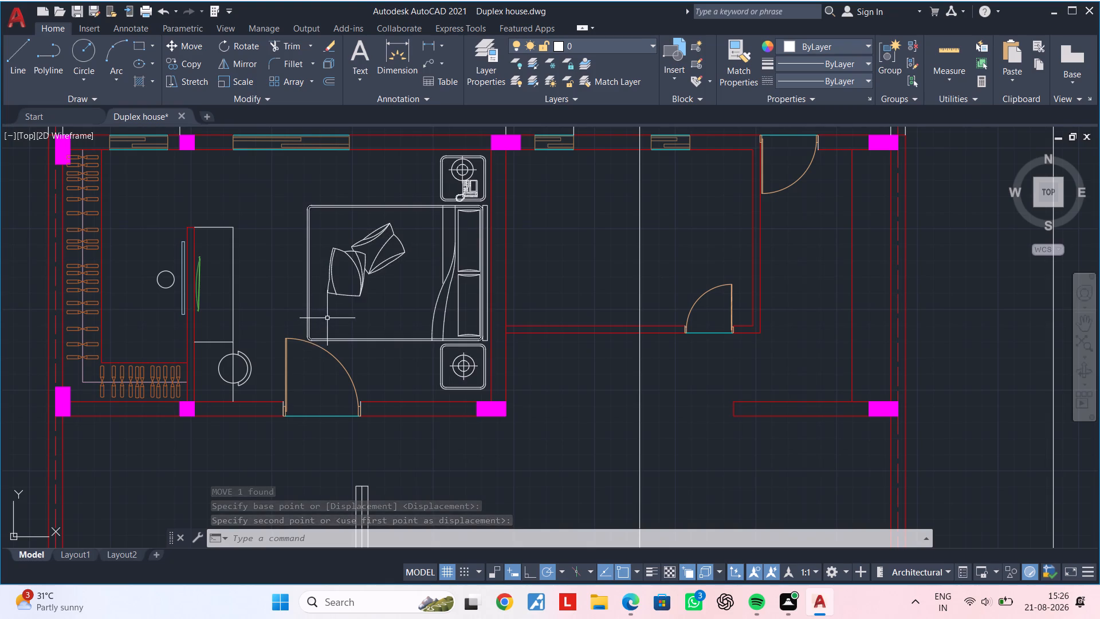
scroll(338, 314, "down", 1)
middle_click_drag(337, 315, 324, 384)
scroll(352, 371, "up", 3)
scroll(357, 370, "down", 2)
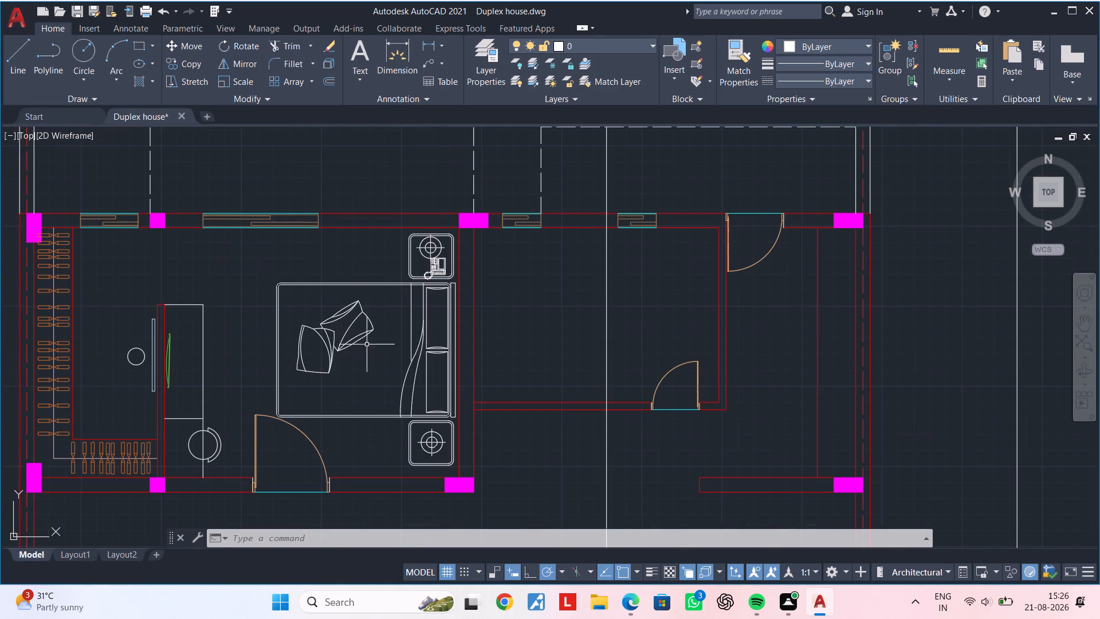
left_click(383, 281)
key("s")
type("C")
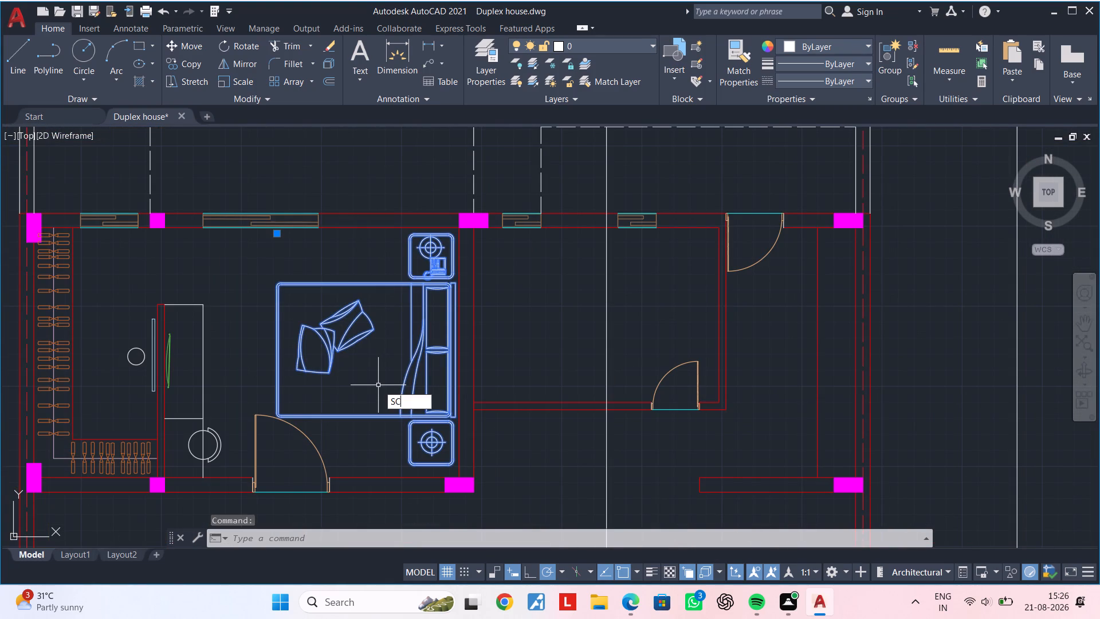
key("space")
scroll(280, 416, "up", 3)
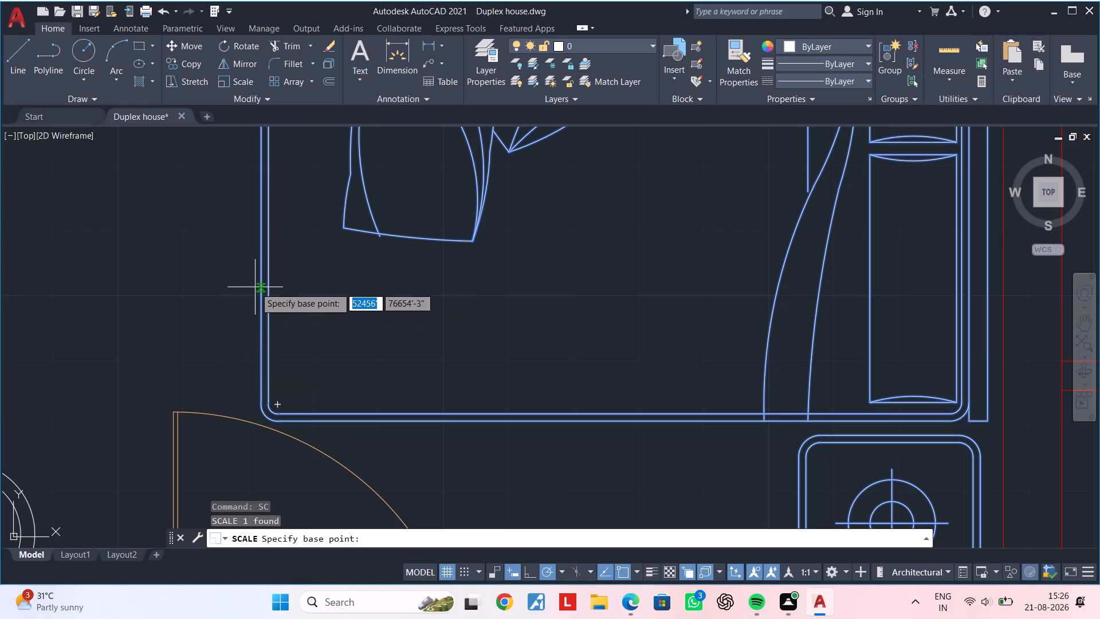
left_click(258, 279)
type("R")
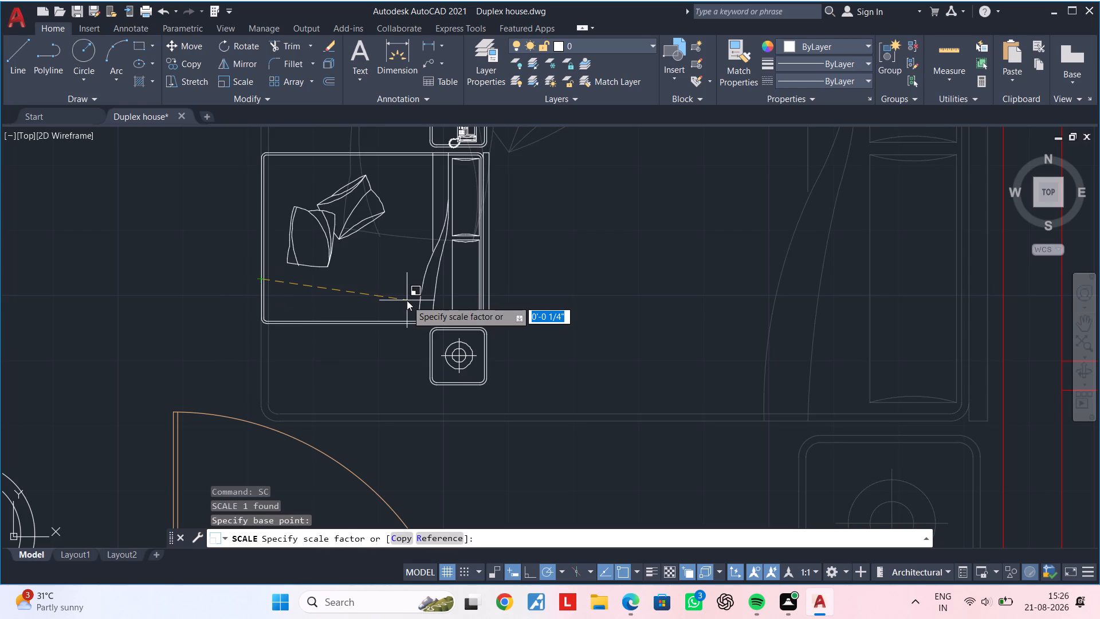
key("space")
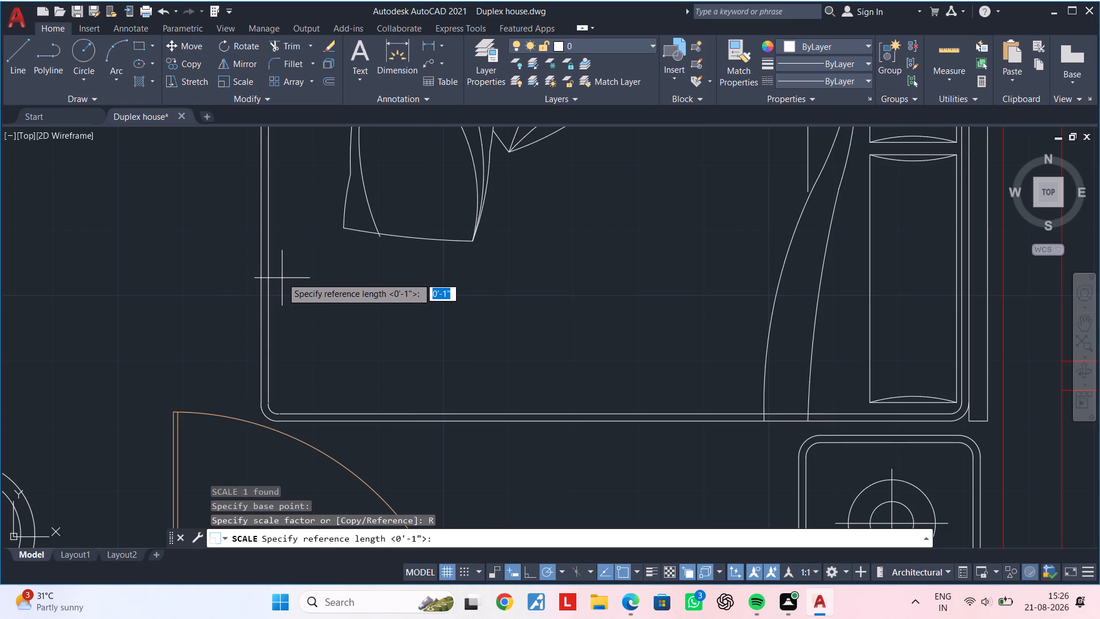
left_click(262, 271)
scroll(506, 277, "down", 1)
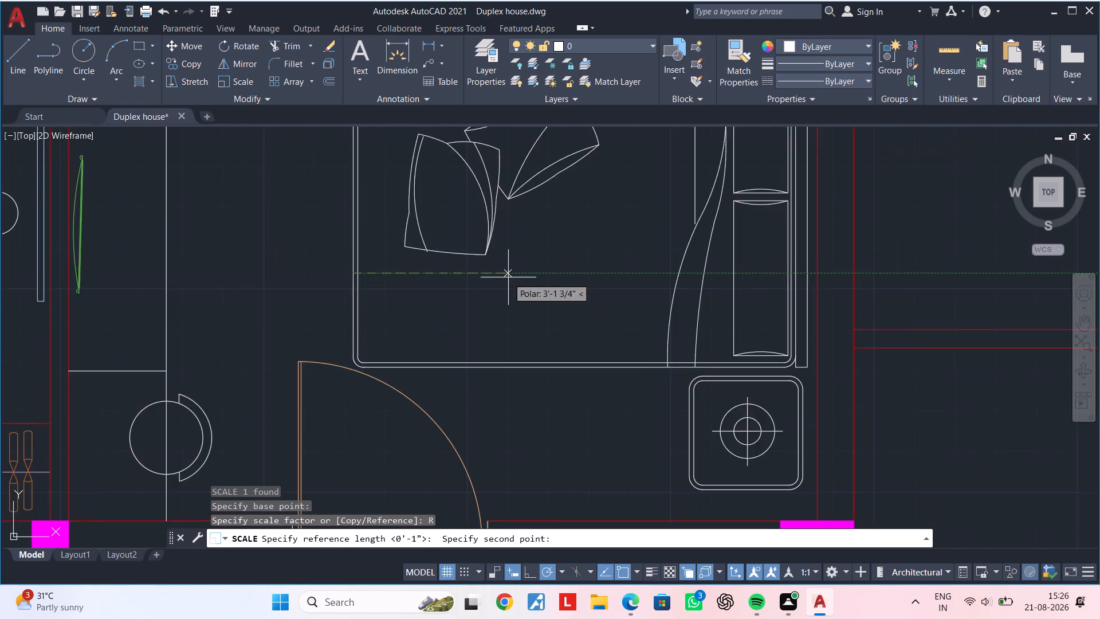
scroll(508, 277, "down", 1)
middle_click_drag(509, 277, 395, 311)
scroll(582, 301, "up", 2)
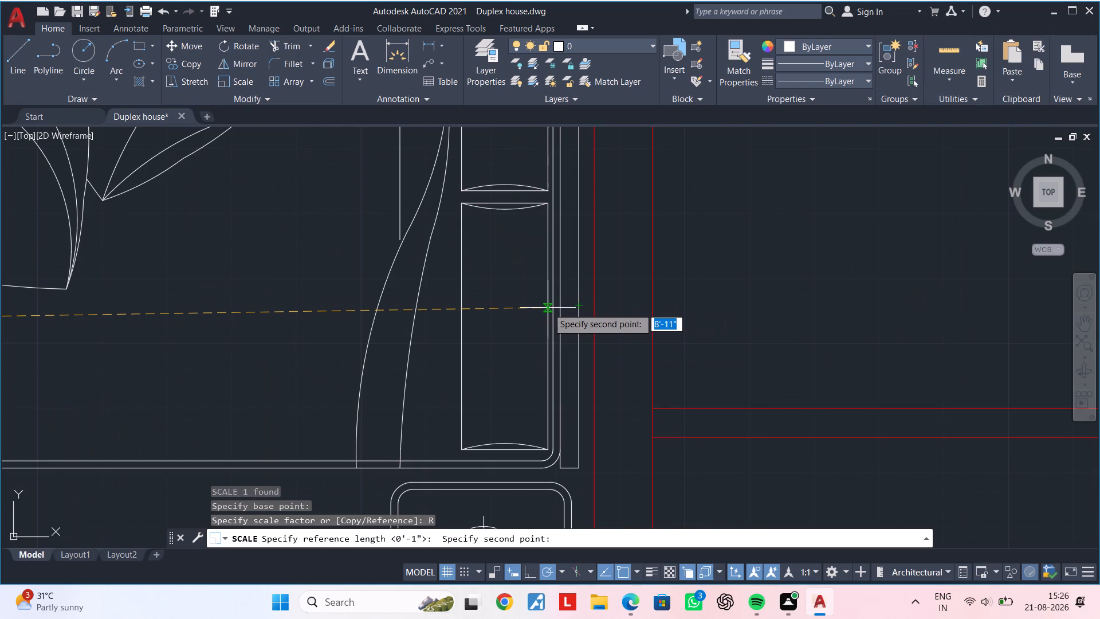
double_click(578, 303)
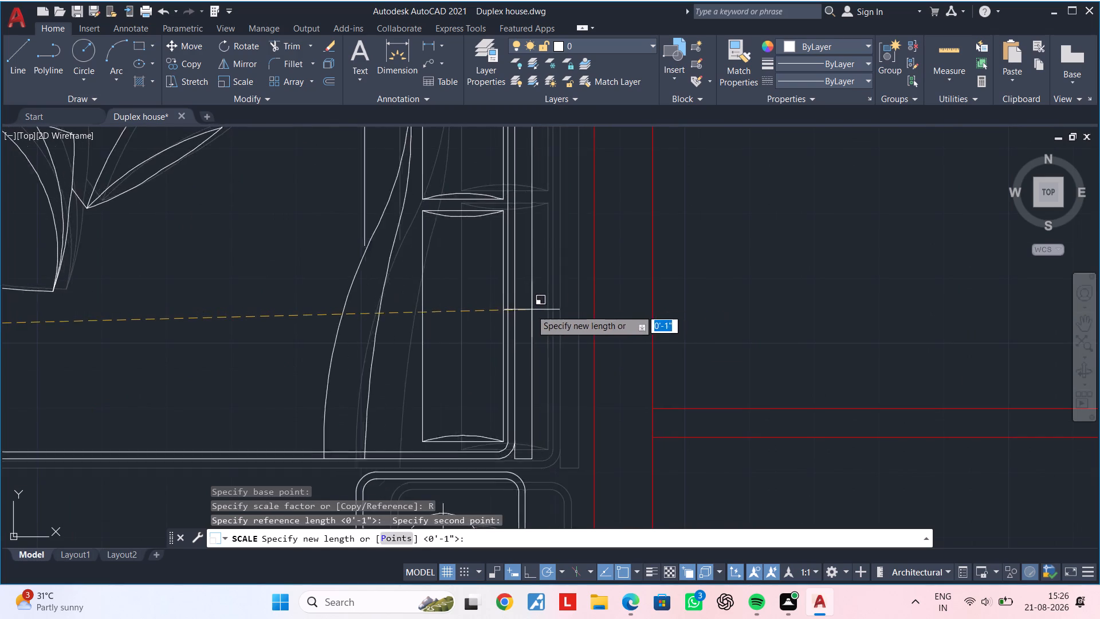
scroll(518, 312, "down", 2)
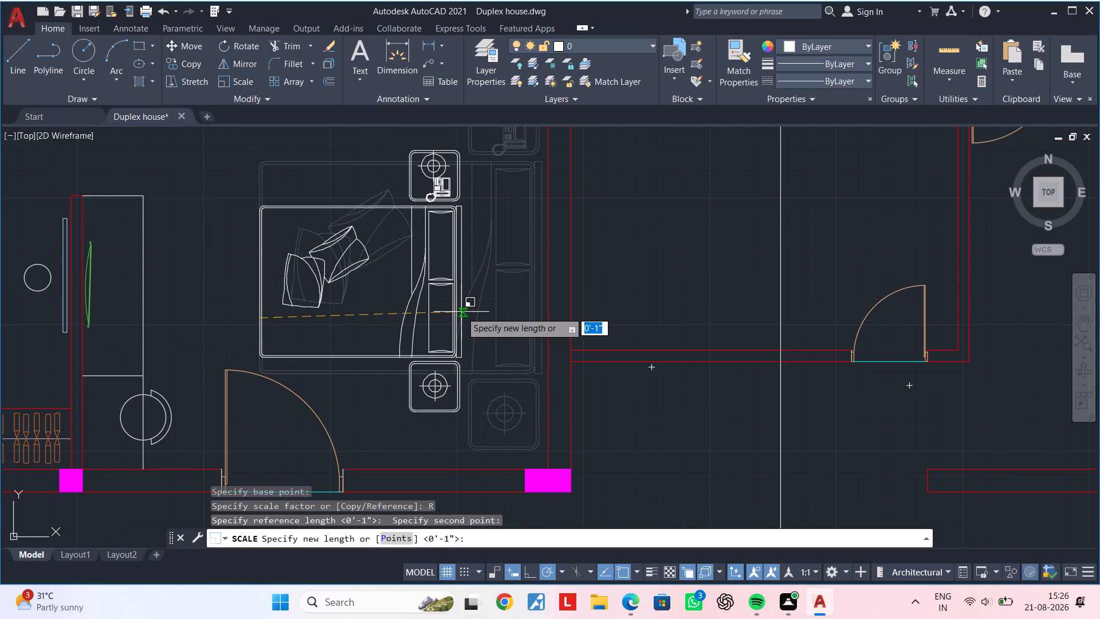
left_click(466, 313)
key("Escape")
scroll(470, 322, "down", 1)
middle_click_drag(483, 322, 510, 319)
key("Escape")
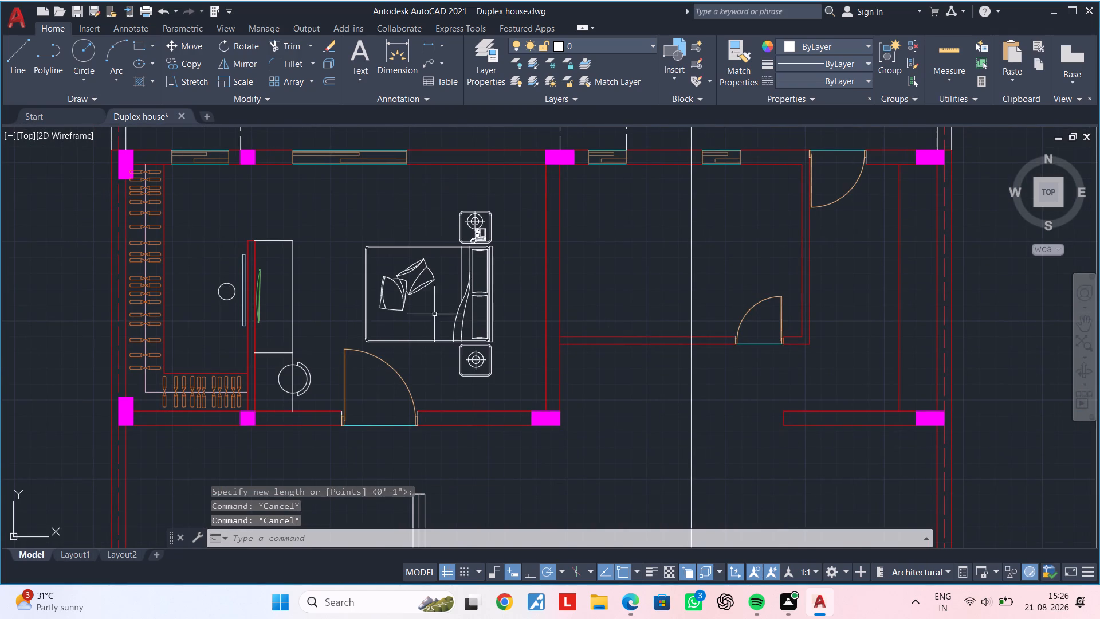
Move the reduced bed by its headboard edge close to the bedroom's east wall, keeping clear of the door swing.
key("Escape")
left_click(370, 308)
left_click(365, 308)
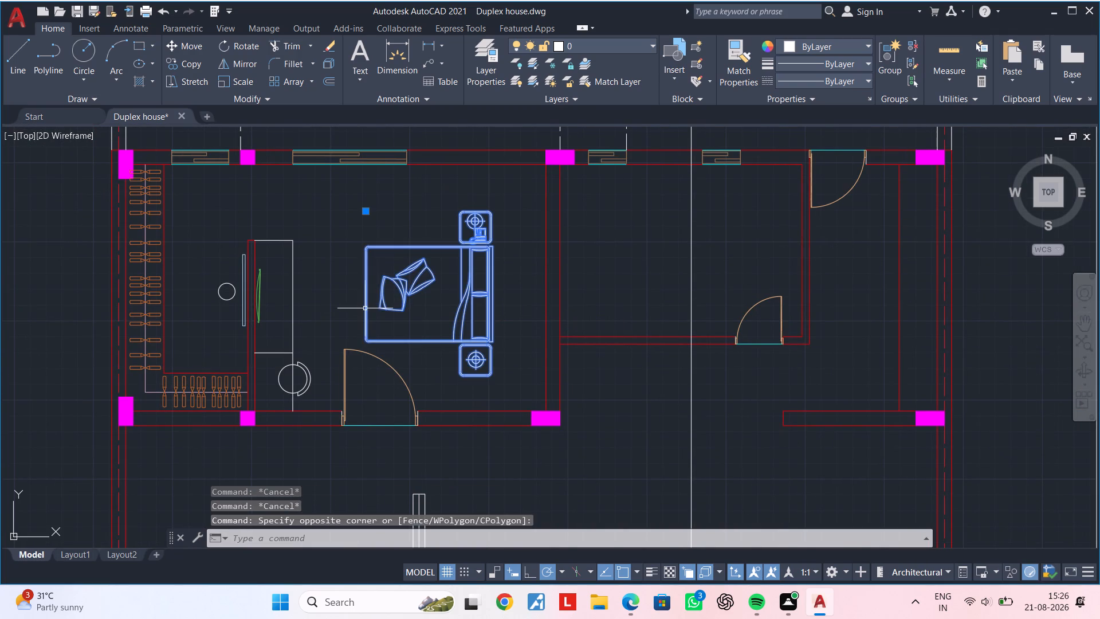
key("m")
key("space")
scroll(500, 297, "up", 2)
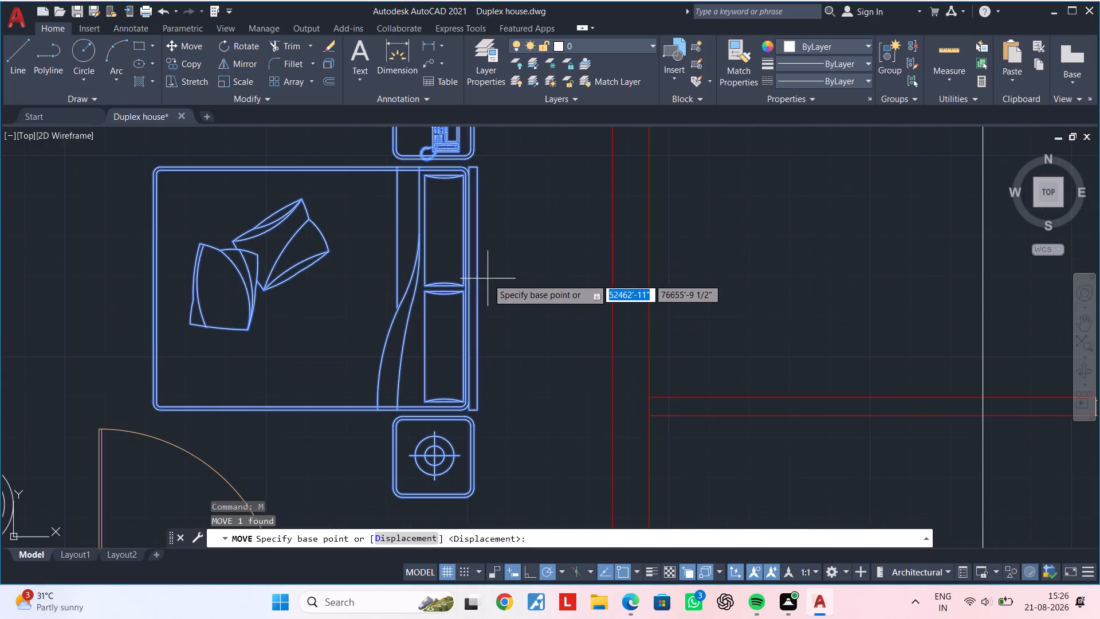
left_click(480, 285)
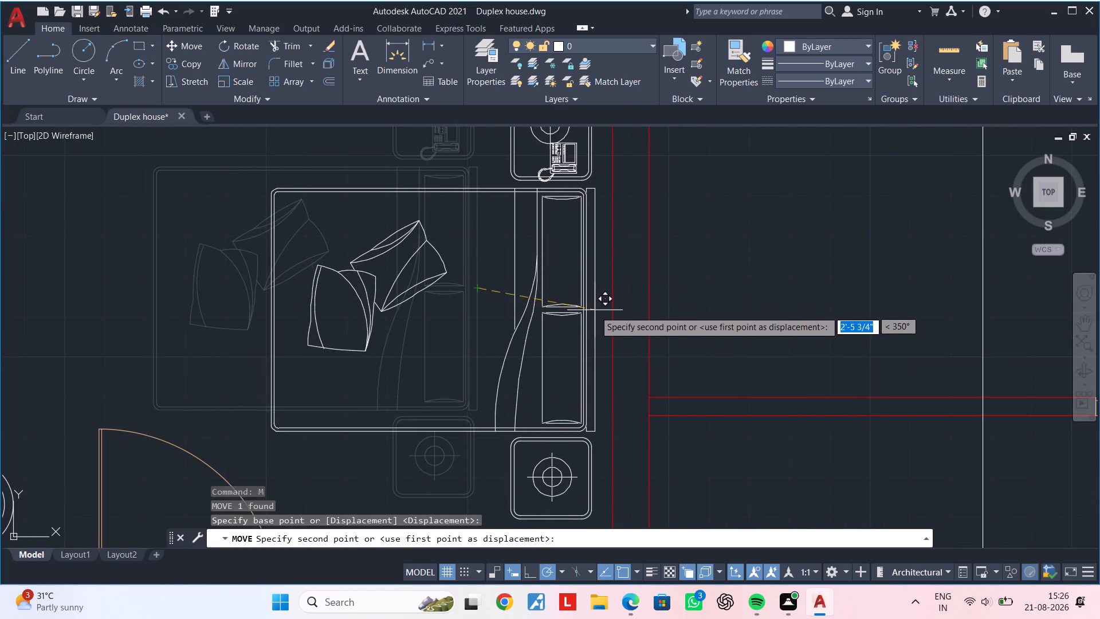
middle_click_drag(595, 311, 569, 159)
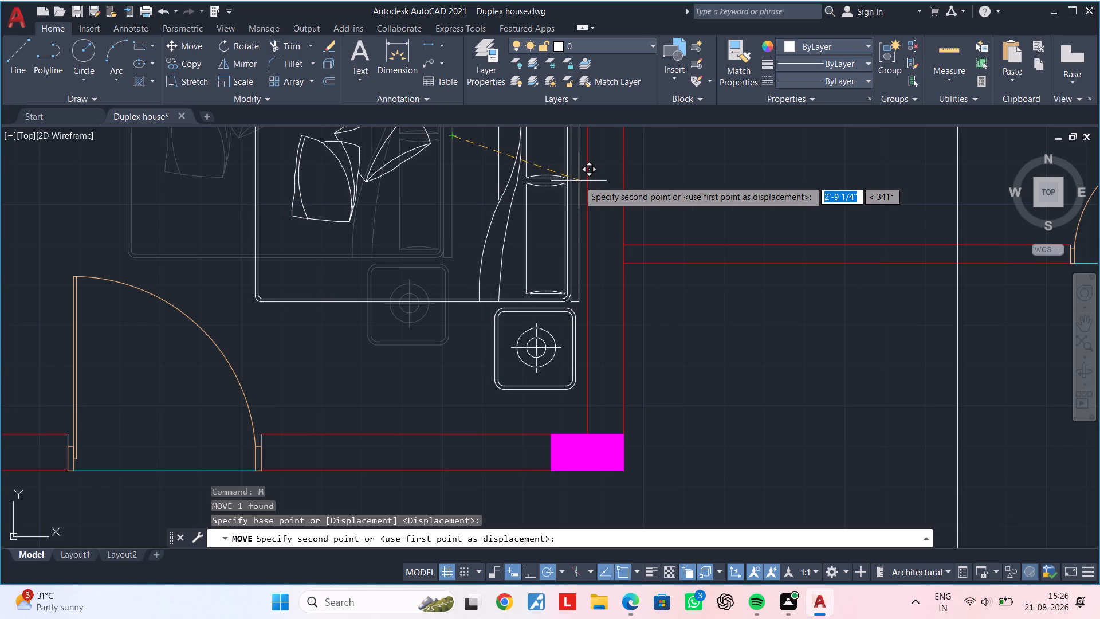
left_click(579, 181)
scroll(564, 206, "down", 2)
middle_click_drag(557, 219, 509, 421)
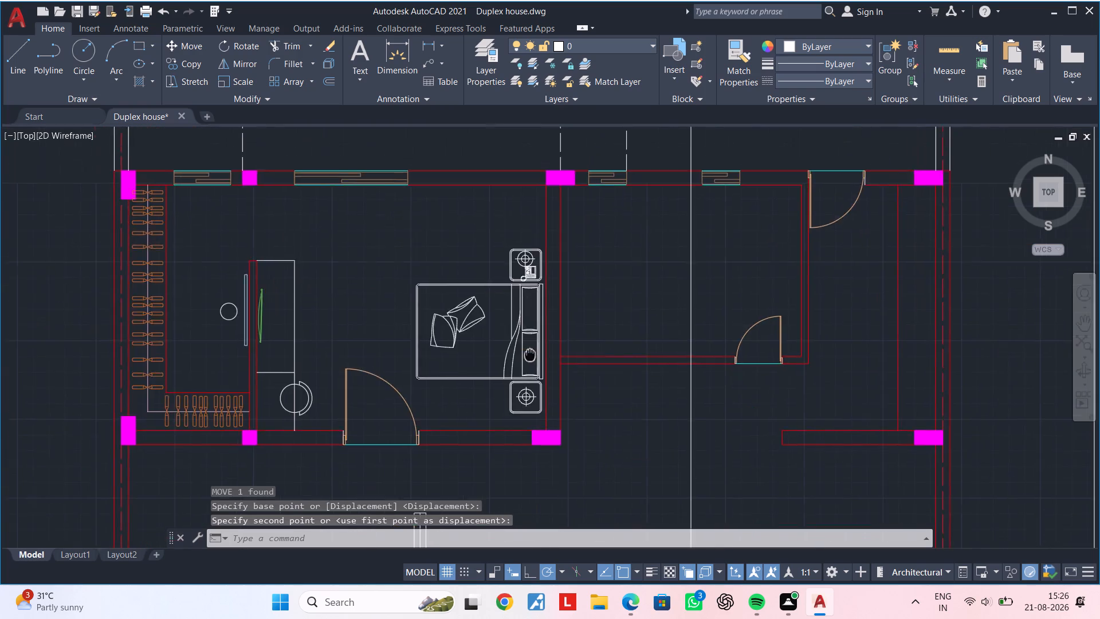
middle_click_drag(509, 421, 515, 433)
key("Escape")
key("Escape")
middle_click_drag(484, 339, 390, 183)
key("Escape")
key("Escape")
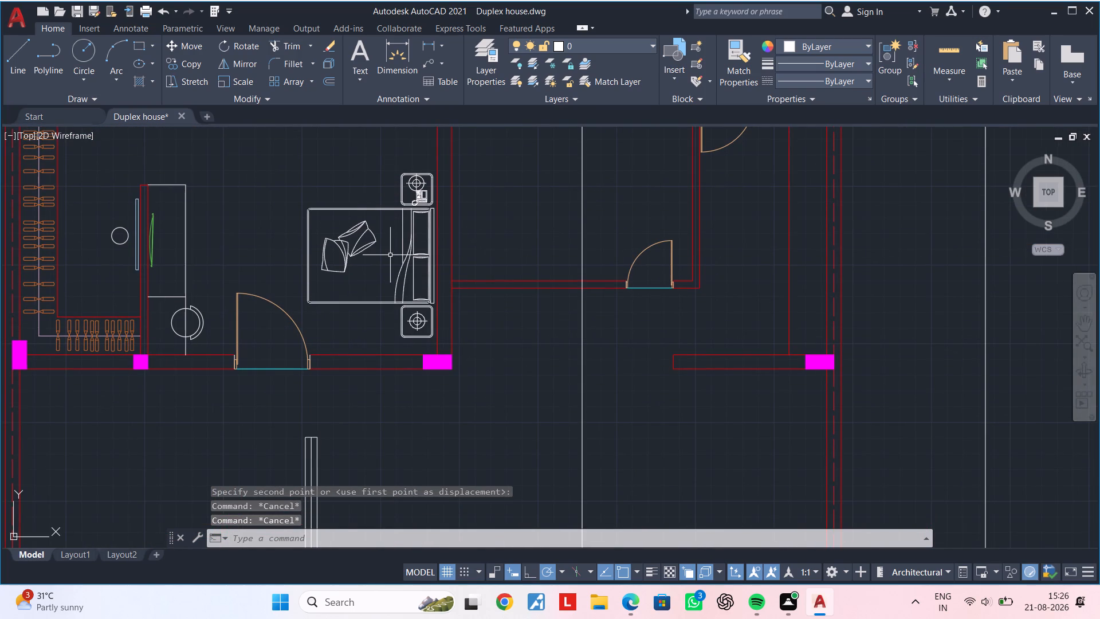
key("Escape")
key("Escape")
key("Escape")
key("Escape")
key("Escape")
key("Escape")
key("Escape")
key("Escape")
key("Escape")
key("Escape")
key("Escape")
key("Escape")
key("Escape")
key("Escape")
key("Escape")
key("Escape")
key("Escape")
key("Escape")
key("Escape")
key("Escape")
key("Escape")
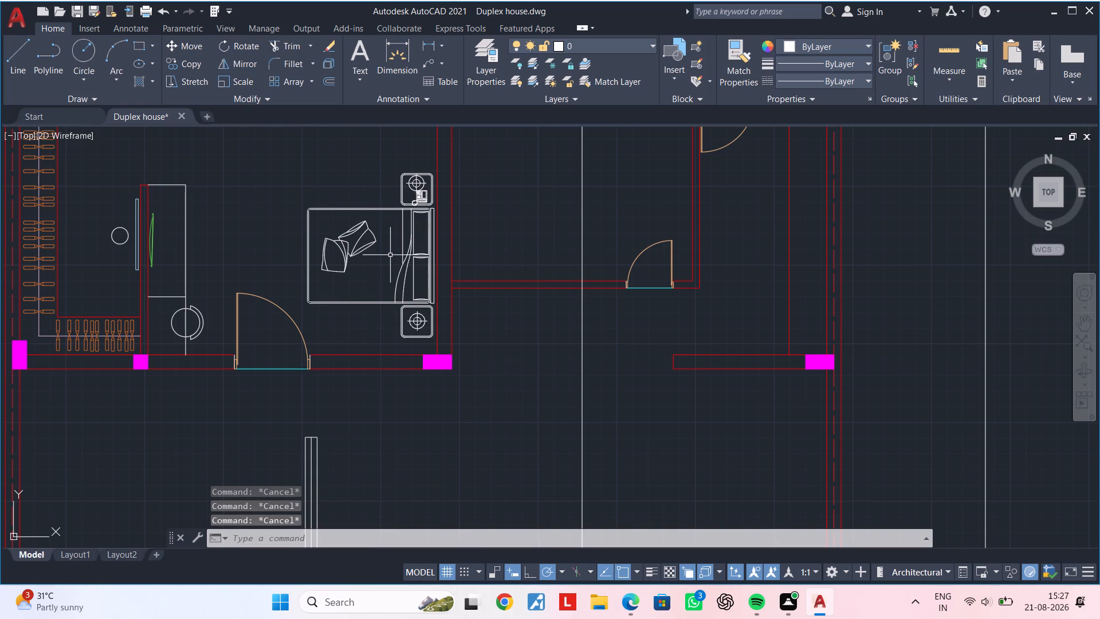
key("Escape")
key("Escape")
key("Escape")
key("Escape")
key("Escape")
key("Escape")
Scale down the oversized L-shaped sofa block freehand from a base point near its outline, north of the floor plan.
middle_click_drag(338, 264, 591, 494)
scroll(621, 422, "down", 3)
middle_click_drag(648, 406, 514, 382)
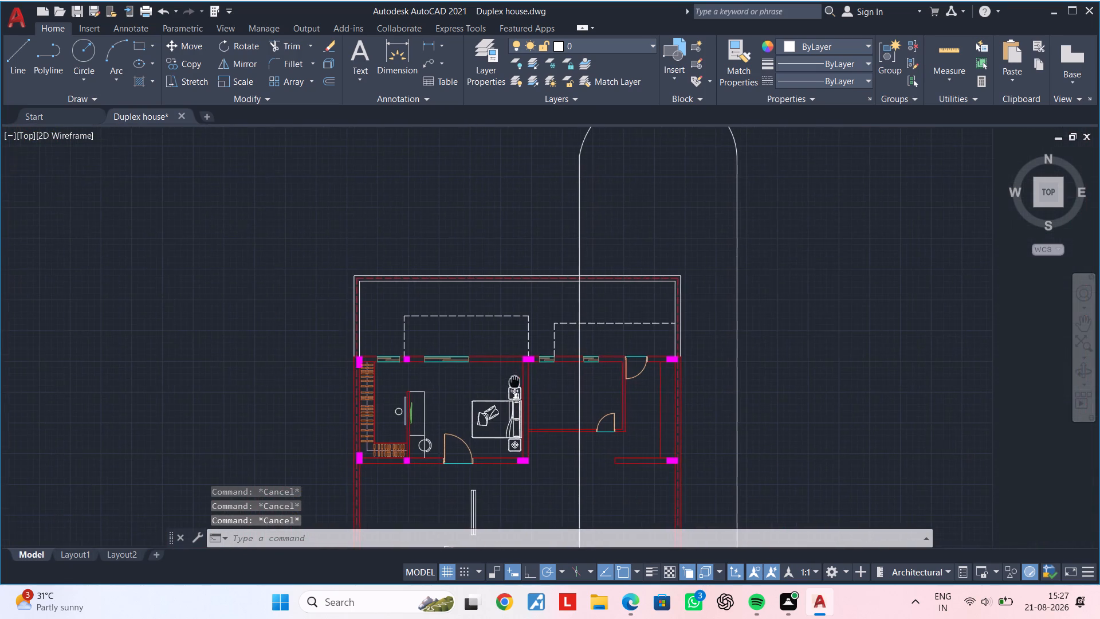
scroll(592, 354, "down", 3)
scroll(614, 322, "up", 2)
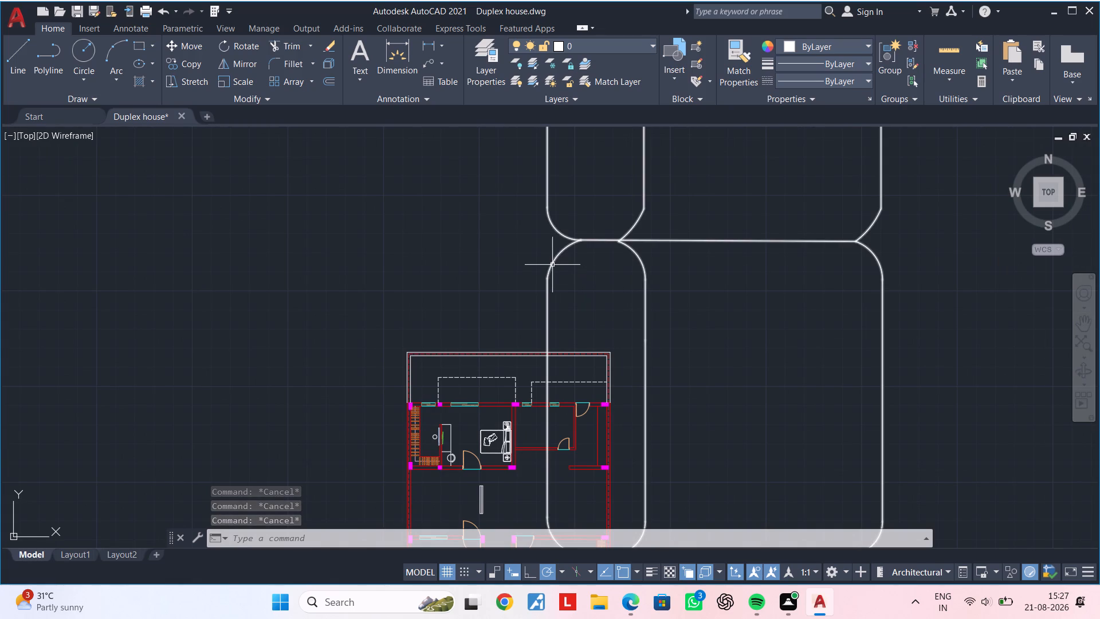
left_click(549, 265)
key("s")
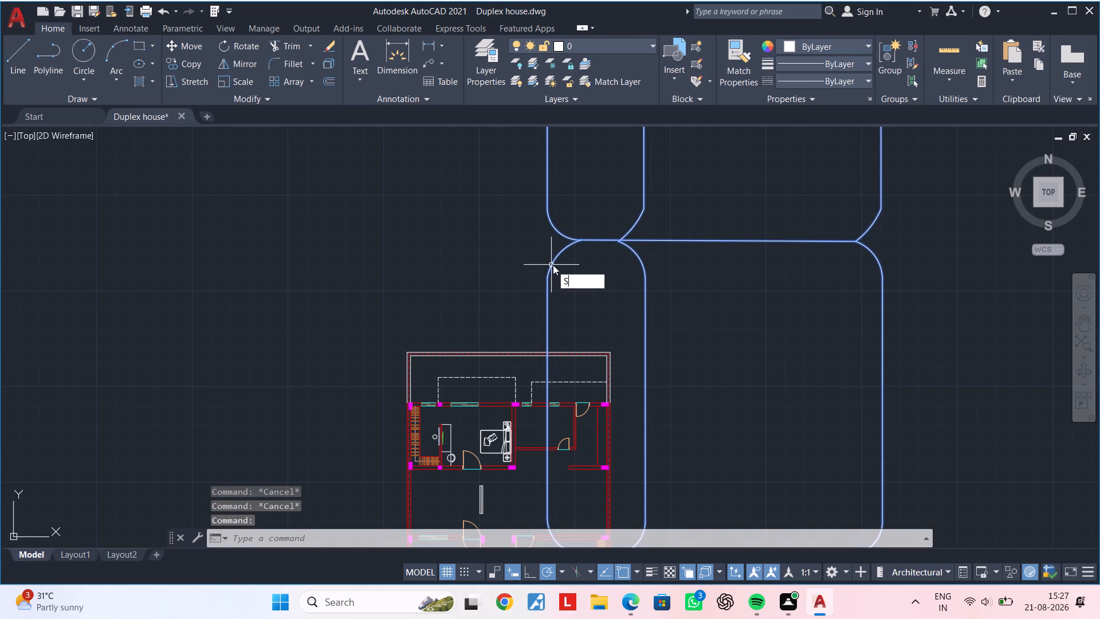
key("c")
key("space")
left_click(560, 266)
left_click(582, 267)
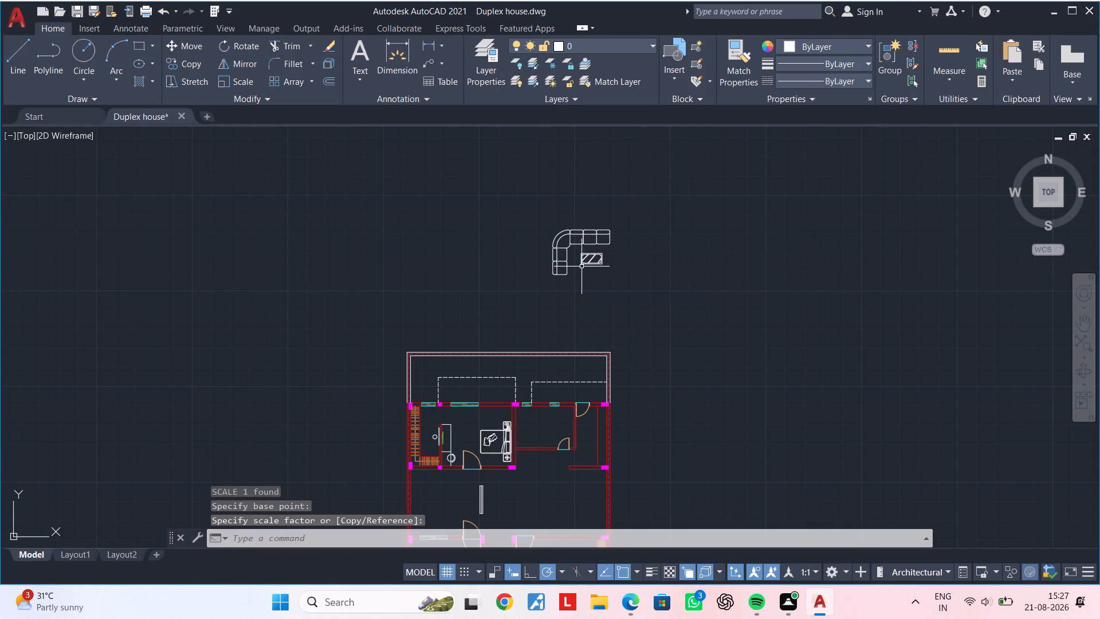
middle_click_drag(598, 277, 572, 203)
key("Escape")
key("Escape")
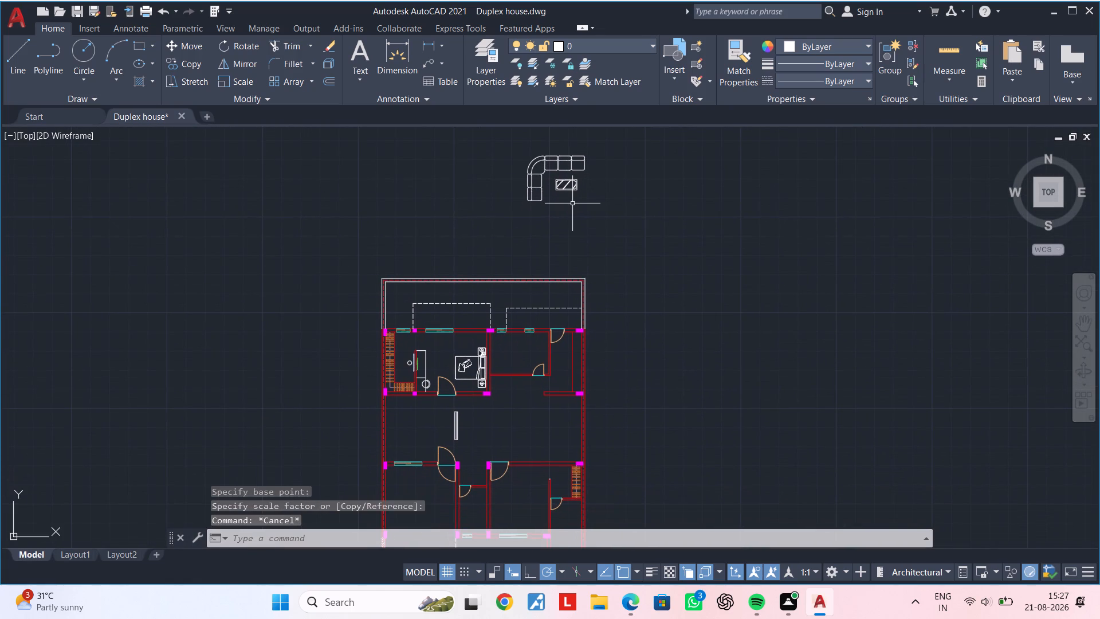
key("Escape")
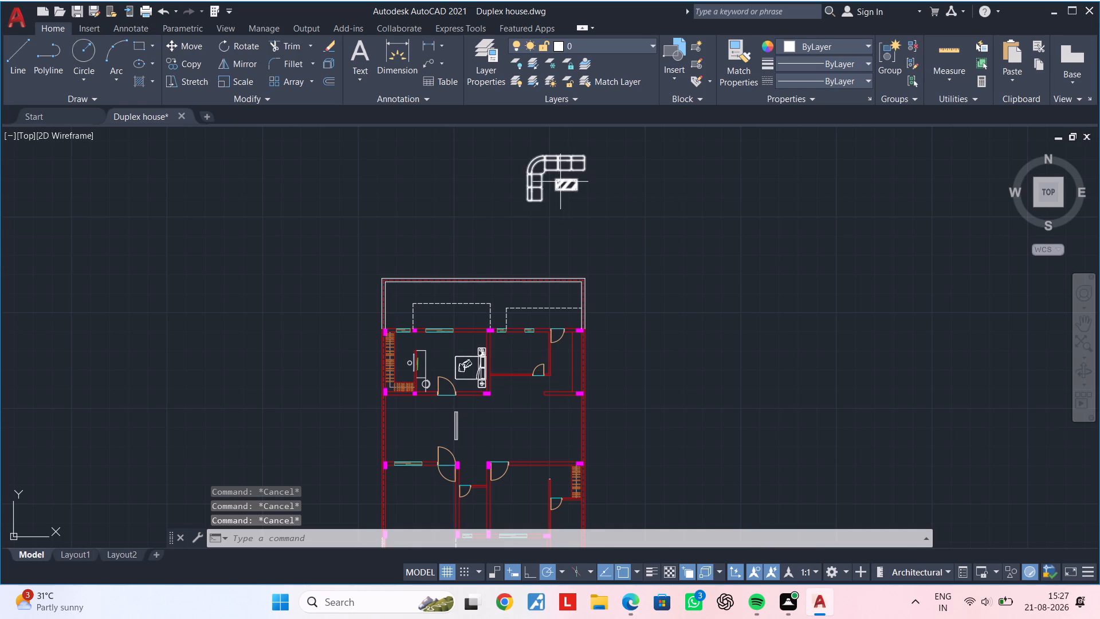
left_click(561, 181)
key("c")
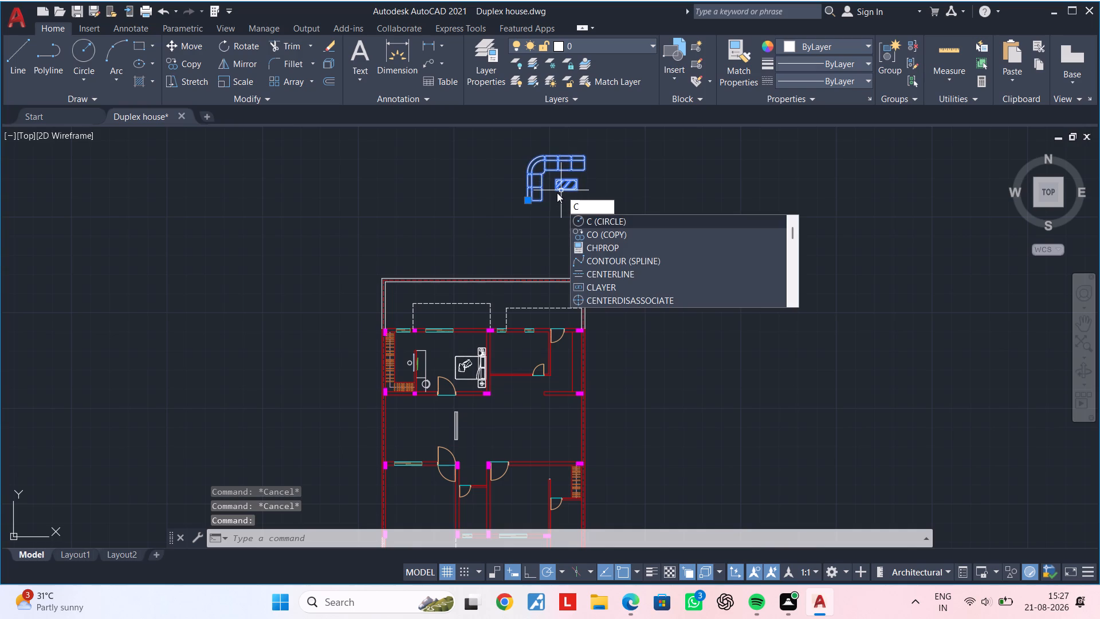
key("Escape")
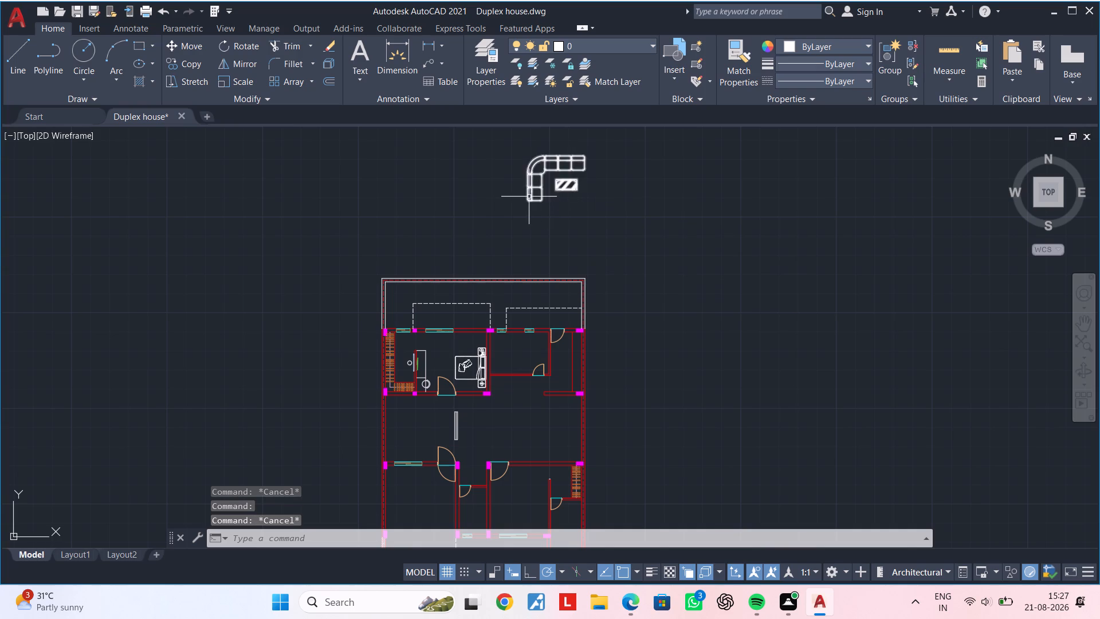
Move the L-shaped sofa block from north of the floor plan to the open space west of the living room.
left_click(529, 197)
key("m")
key("space")
left_click(539, 187)
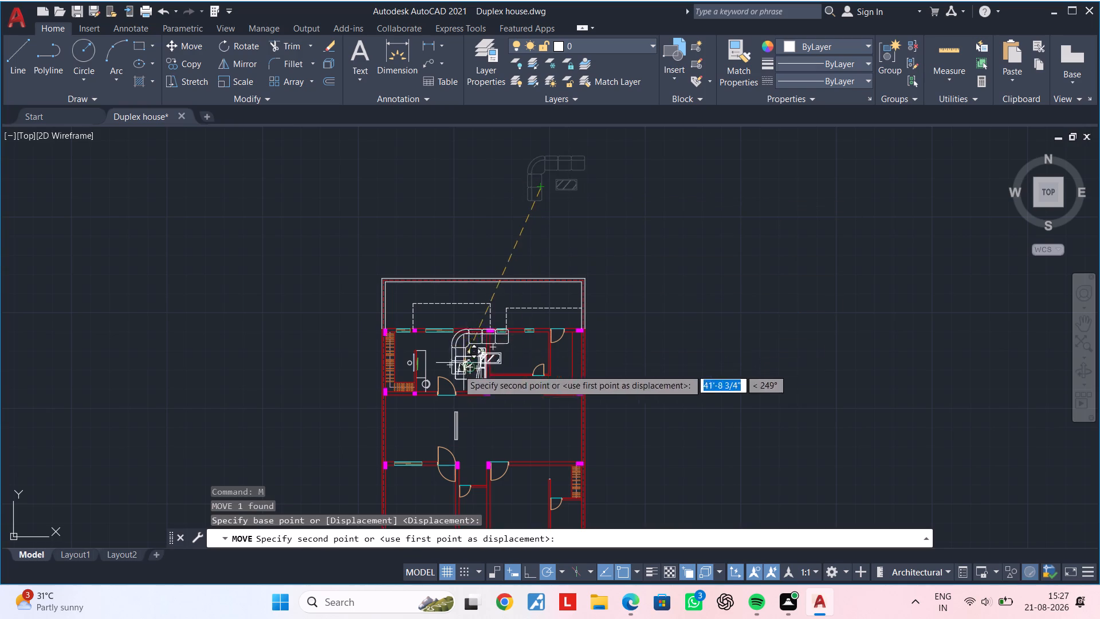
scroll(410, 448, "up", 5)
scroll(358, 414, "down", 2)
middle_click_drag(358, 414, 419, 368)
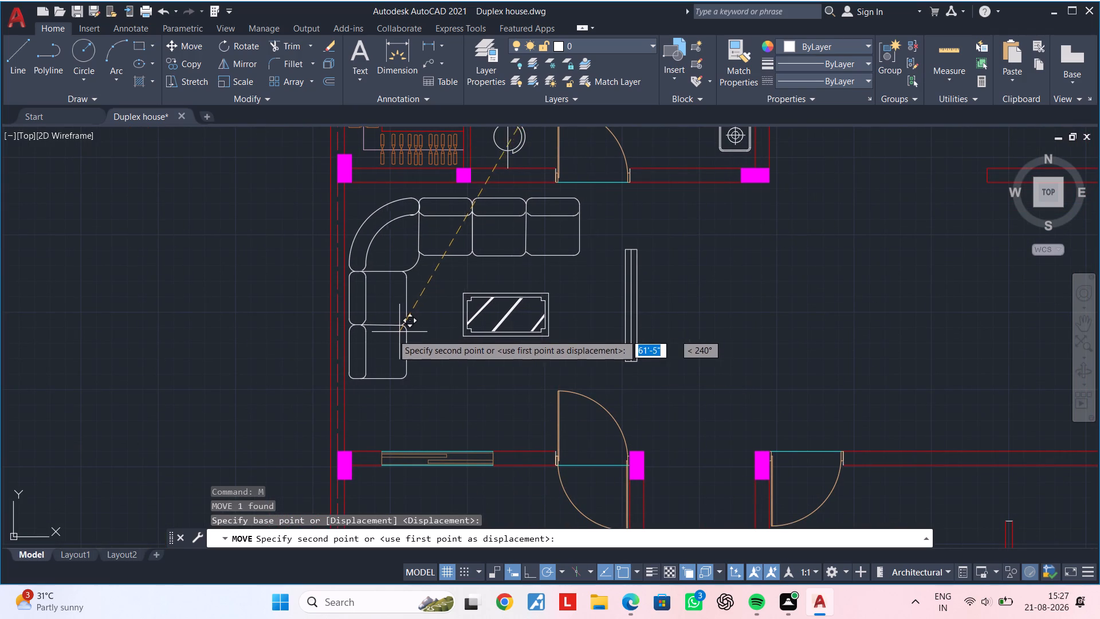
middle_click_drag(108, 332, 409, 289)
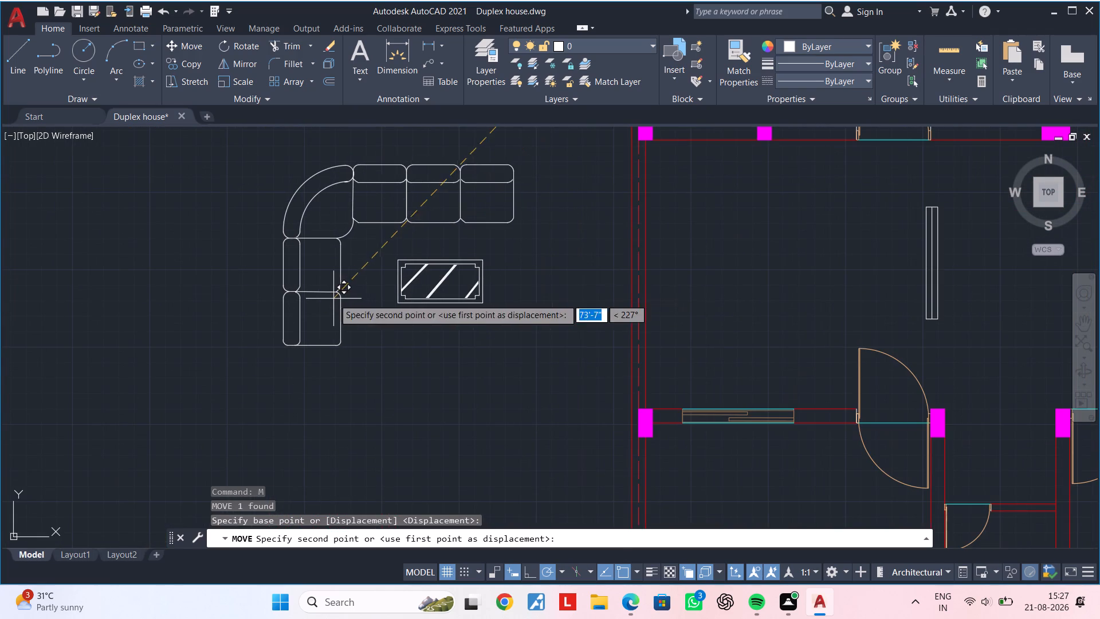
left_click(333, 299)
key("Escape")
key("Escape")
Rotate the L-shaped sofa block 90° counterclockwise about a point near its outer corner.
scroll(300, 210, "down", 2)
middle_click_drag(303, 220, 285, 254)
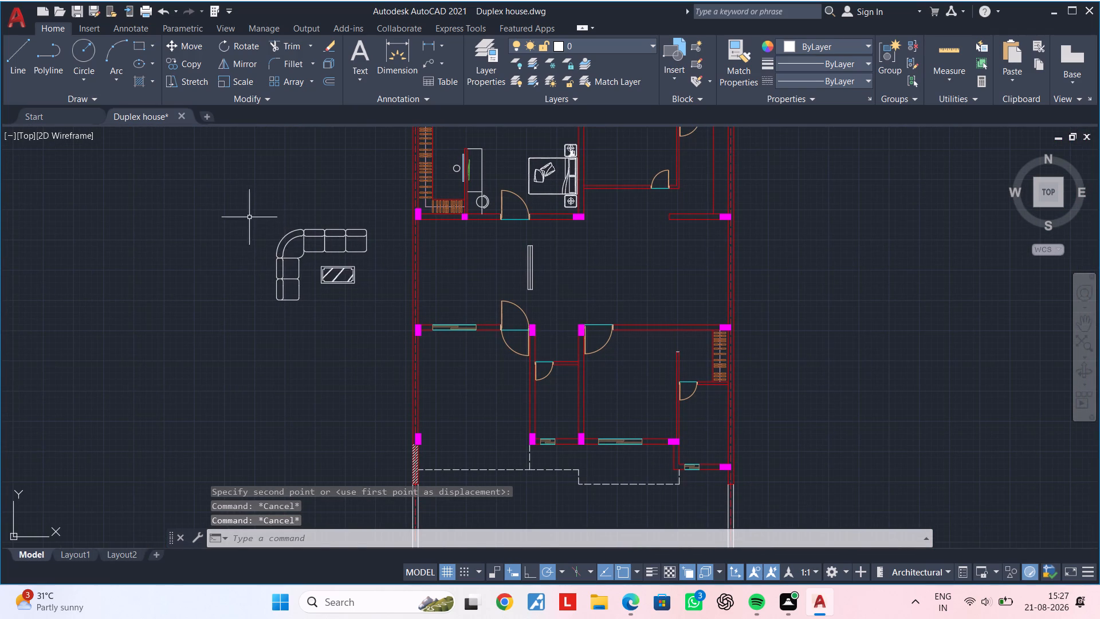
left_click(242, 210)
left_click(378, 331)
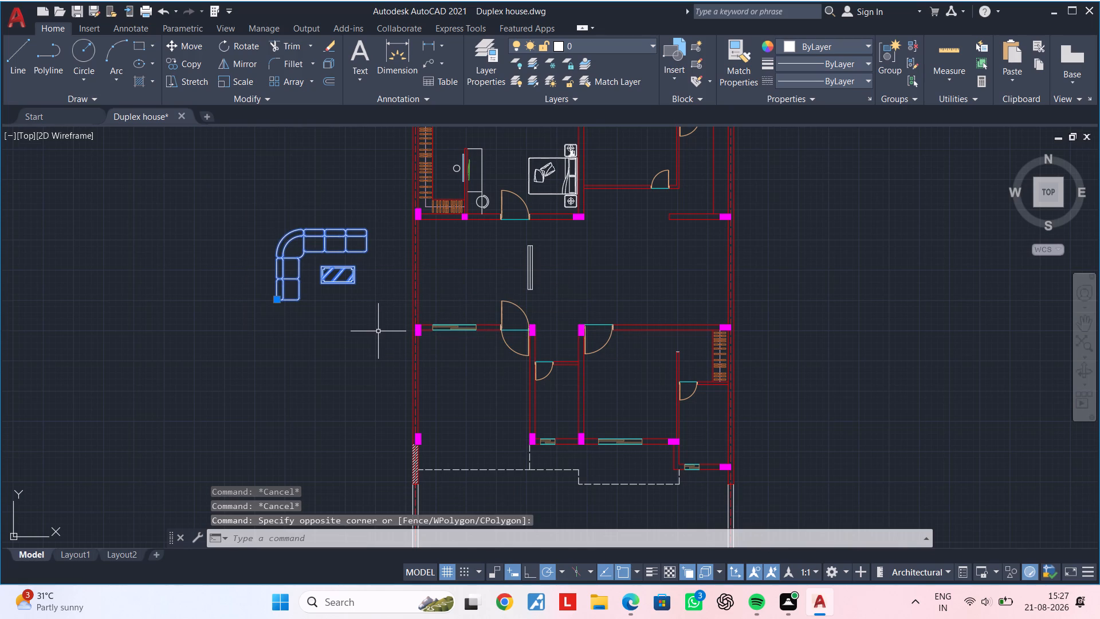
key("r")
key("o")
key("space")
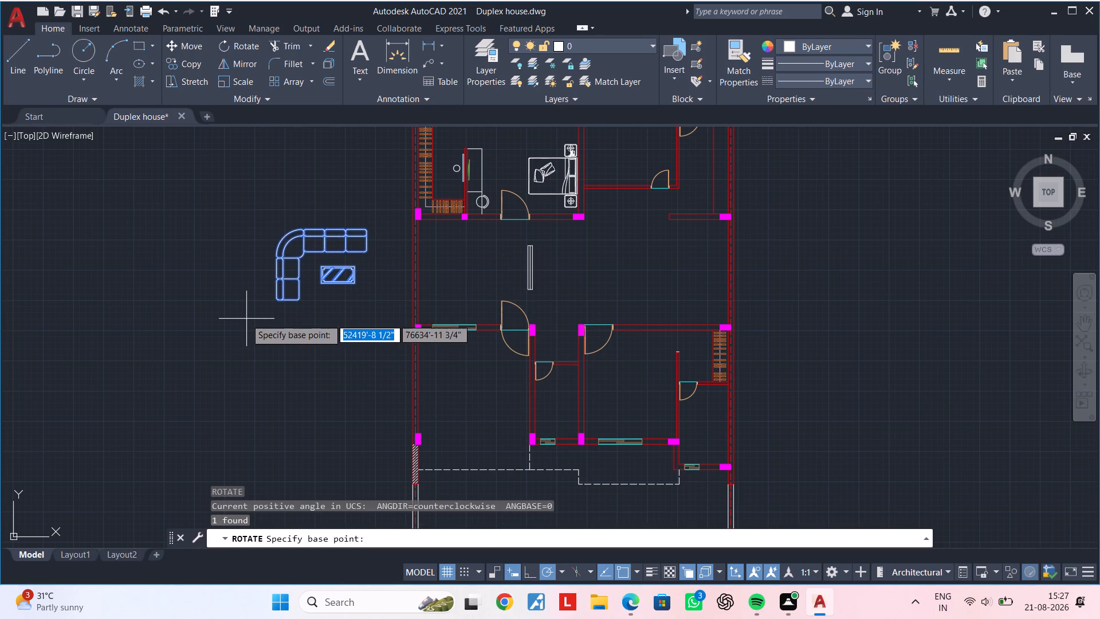
left_click(234, 196)
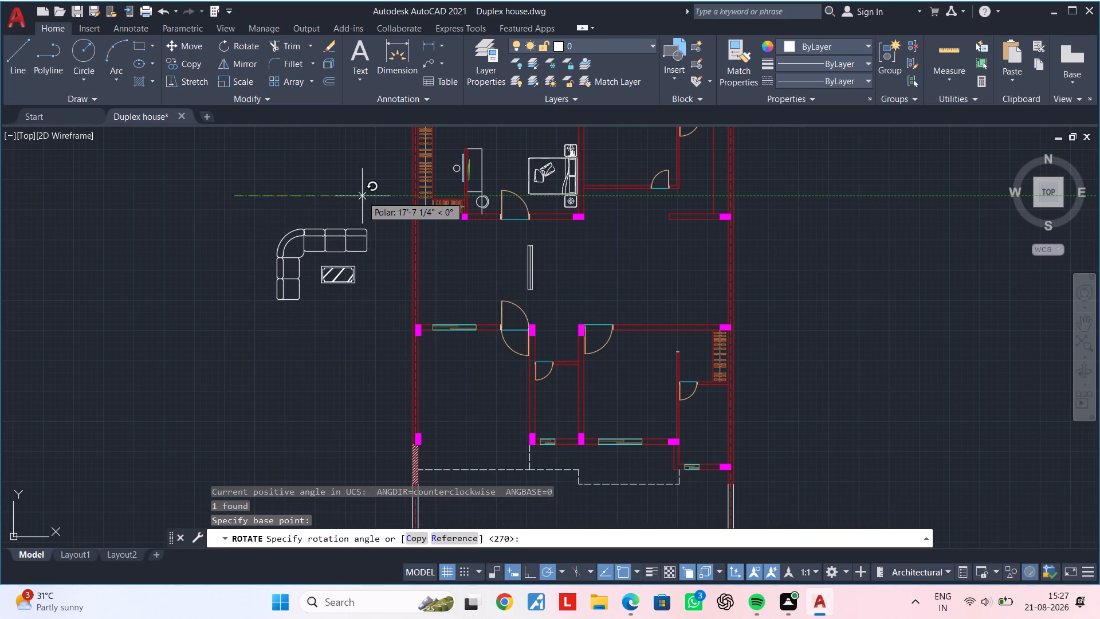
middle_click_drag(351, 210, 390, 346)
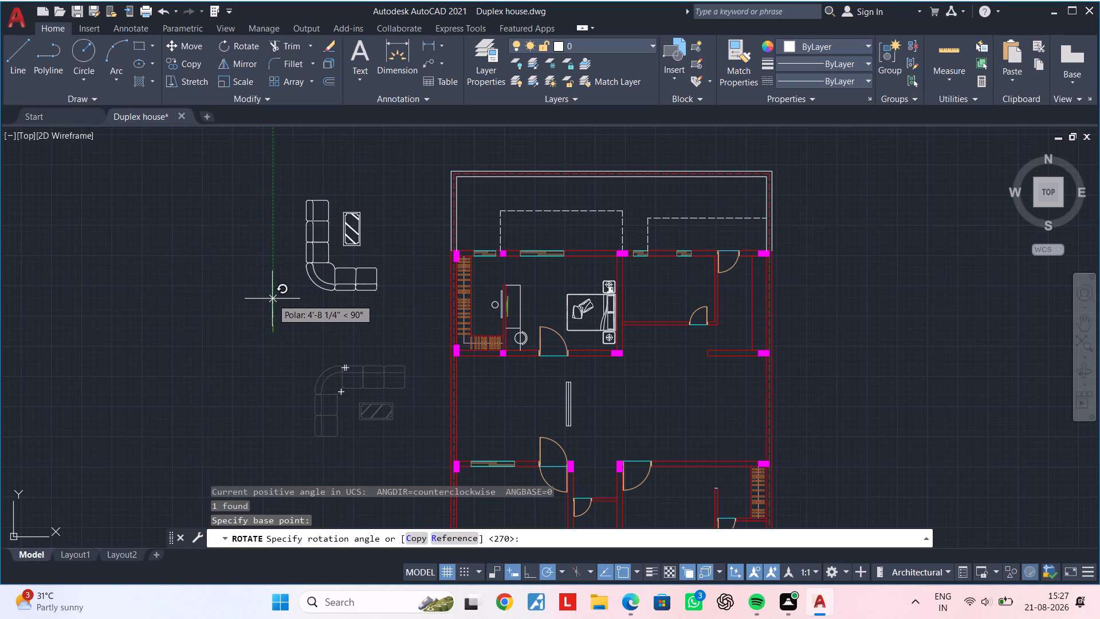
left_click(272, 299)
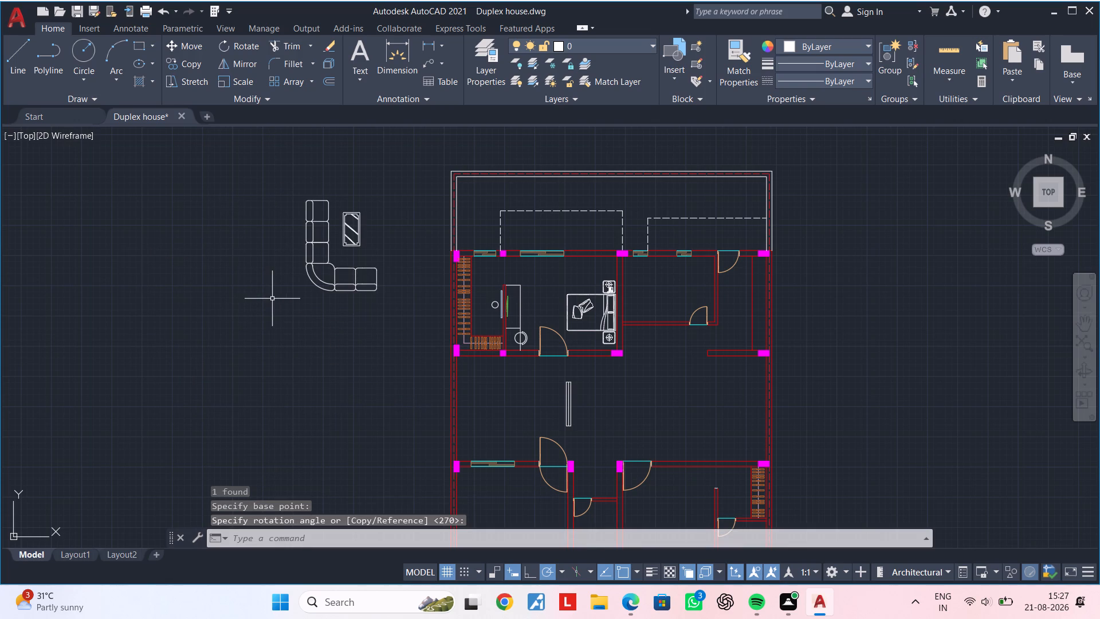
key("Escape")
middle_click_drag(305, 300, 284, 326)
key("Escape")
key("Escape")
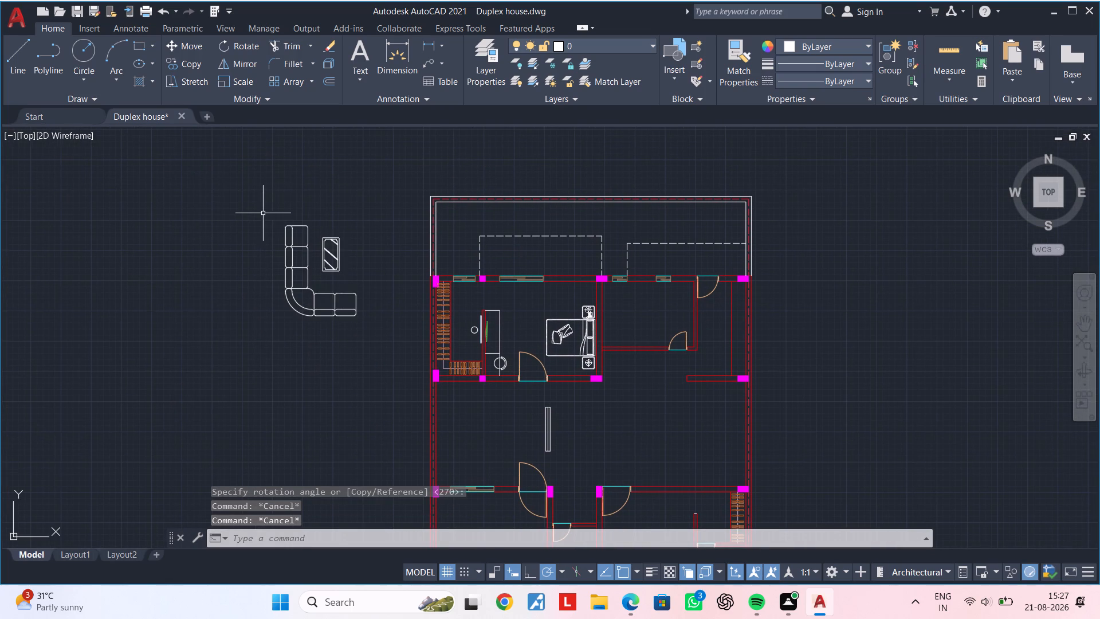
Move the rotated sofa block into the living room's southwest corner, beside the west wall and above the window.
left_click(262, 213)
left_click(376, 354)
type("M")
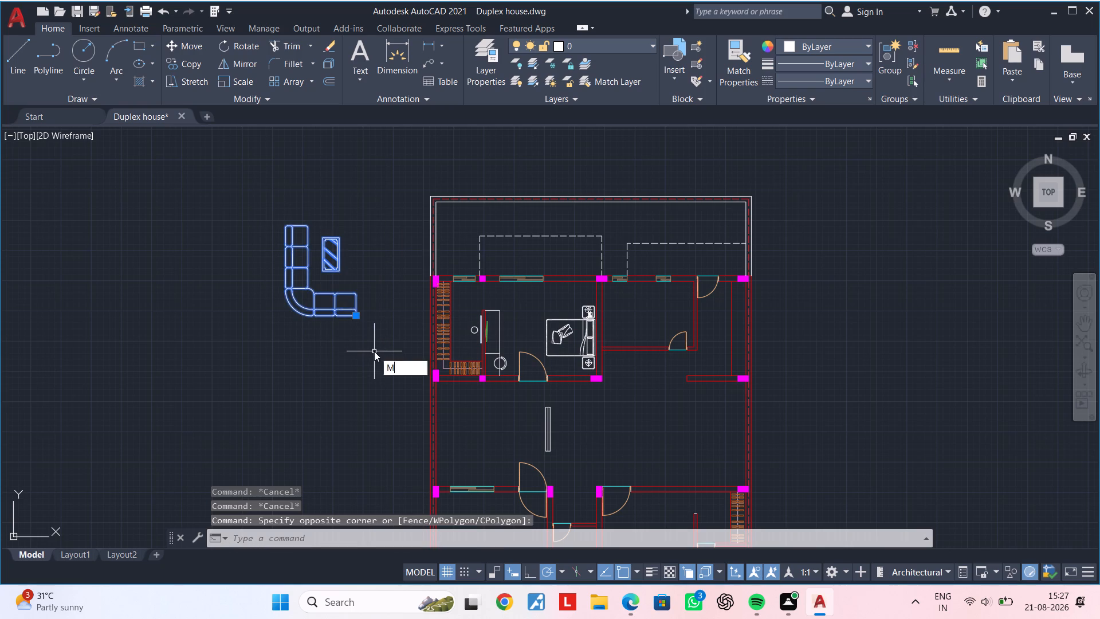
key("space")
left_click(360, 332)
scroll(383, 425, "down", 2)
middle_click_drag(367, 374, 341, 236)
scroll(405, 316, "up", 1)
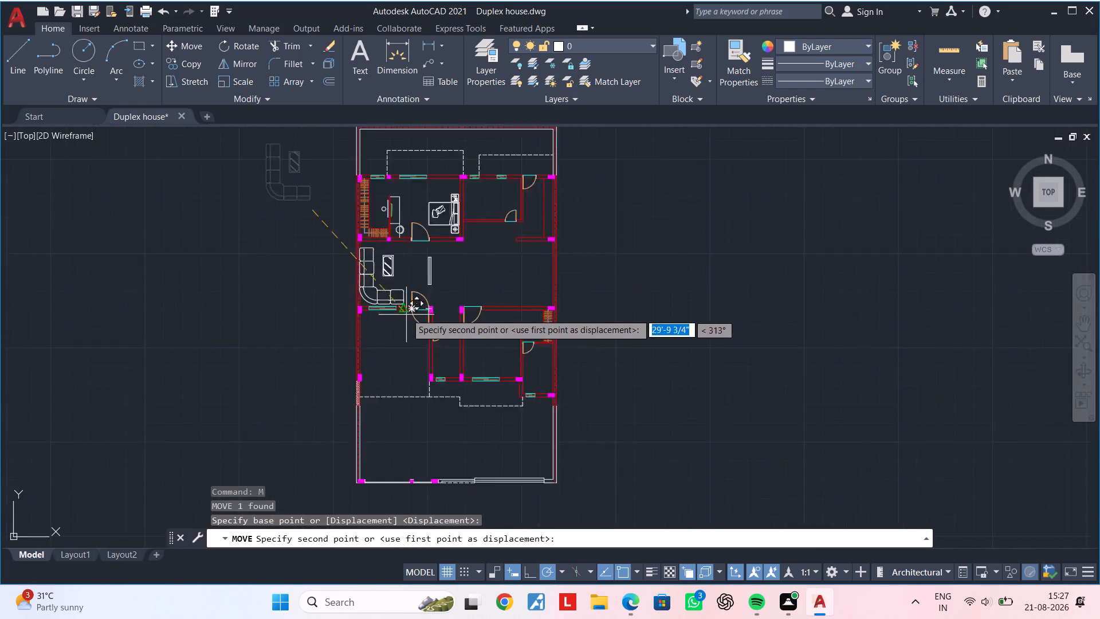
scroll(406, 314, "up", 3)
middle_click_drag(412, 319, 424, 386)
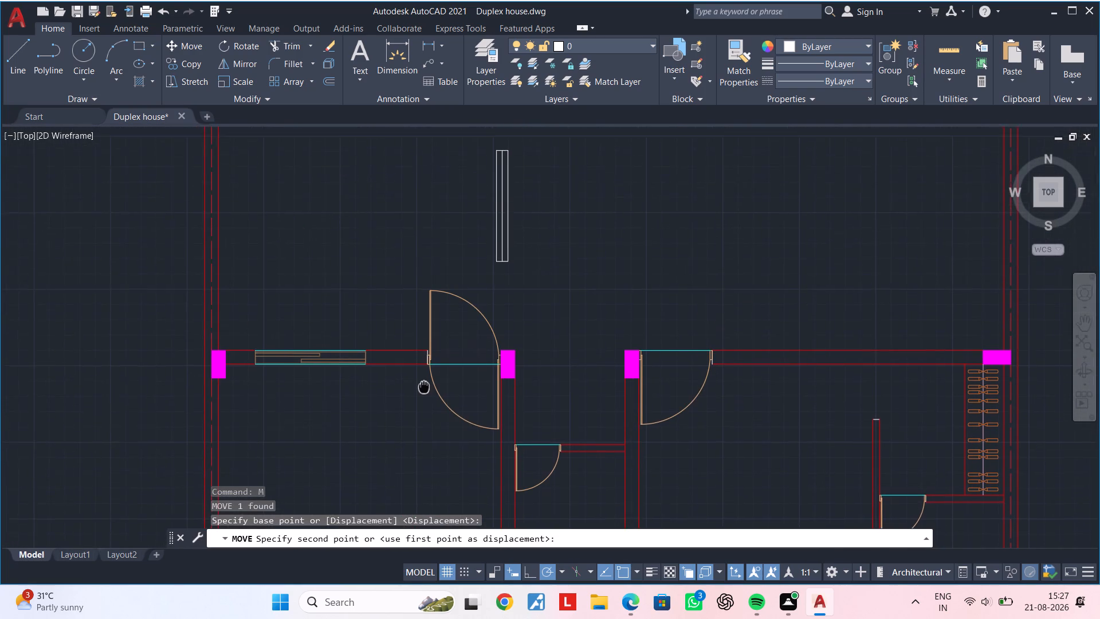
middle_click_drag(424, 386, 426, 399)
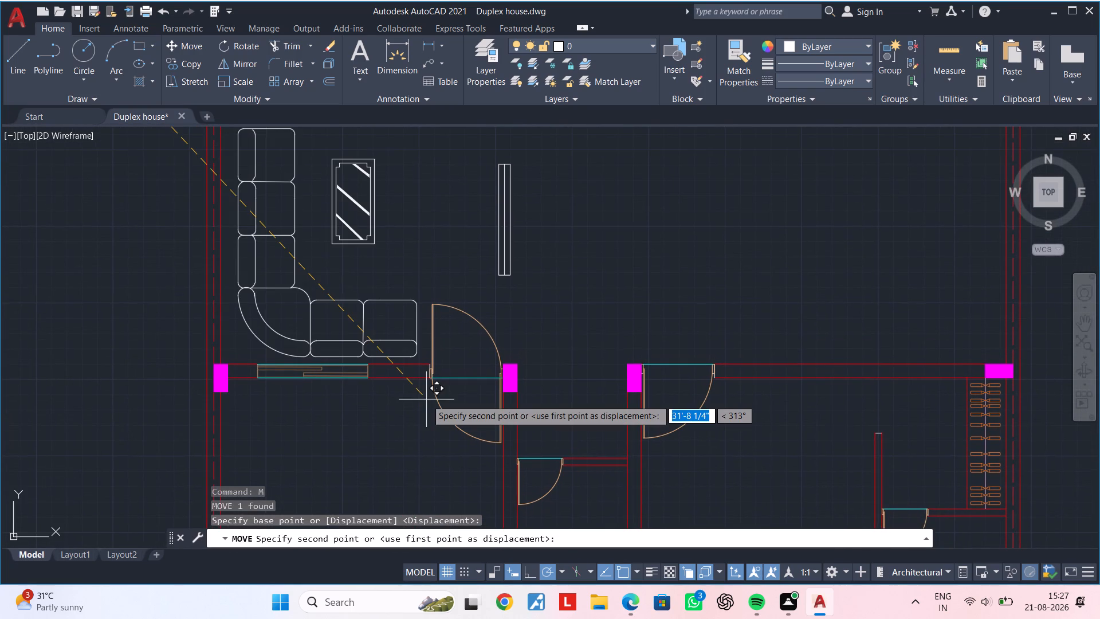
scroll(426, 399, "down", 1)
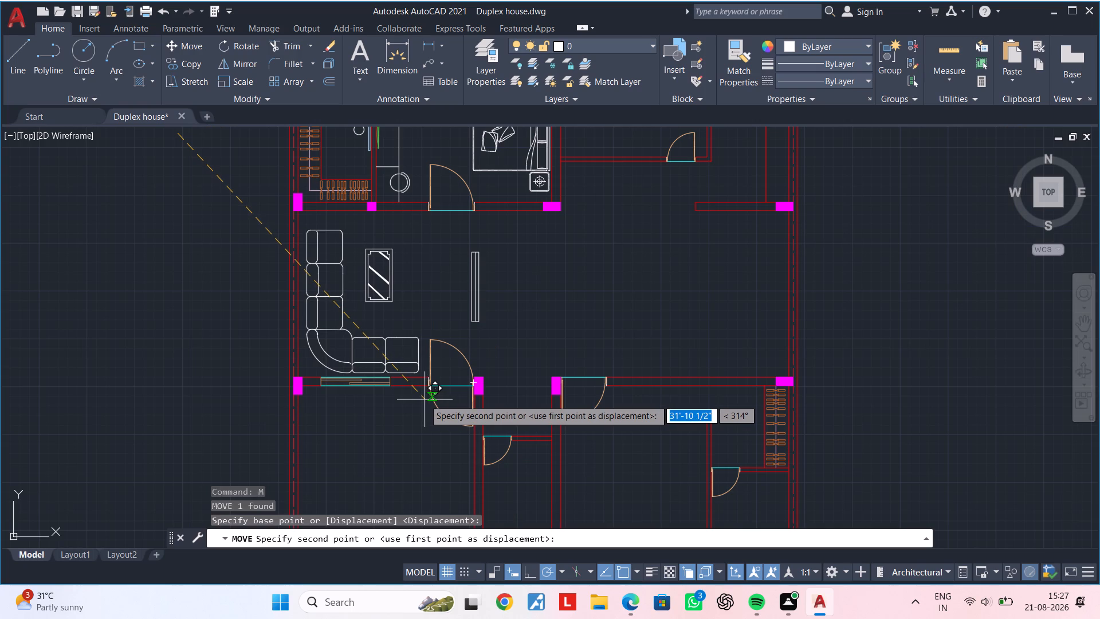
scroll(424, 399, "up", 1)
left_click(424, 399)
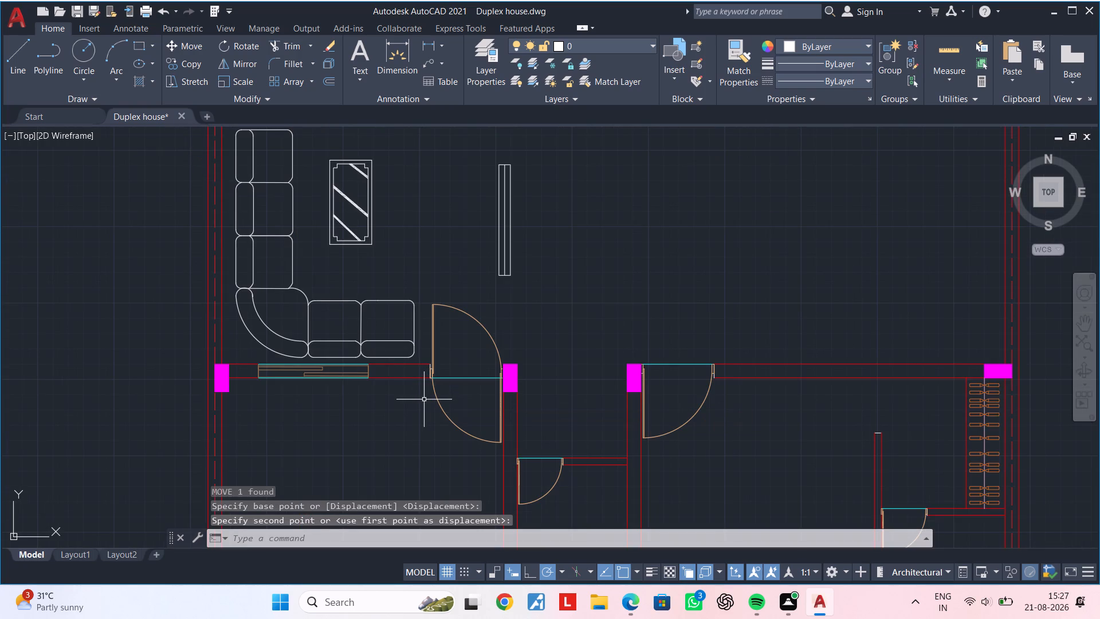
scroll(398, 408, "down", 1)
middle_click_drag(398, 408, 396, 420)
key("Escape")
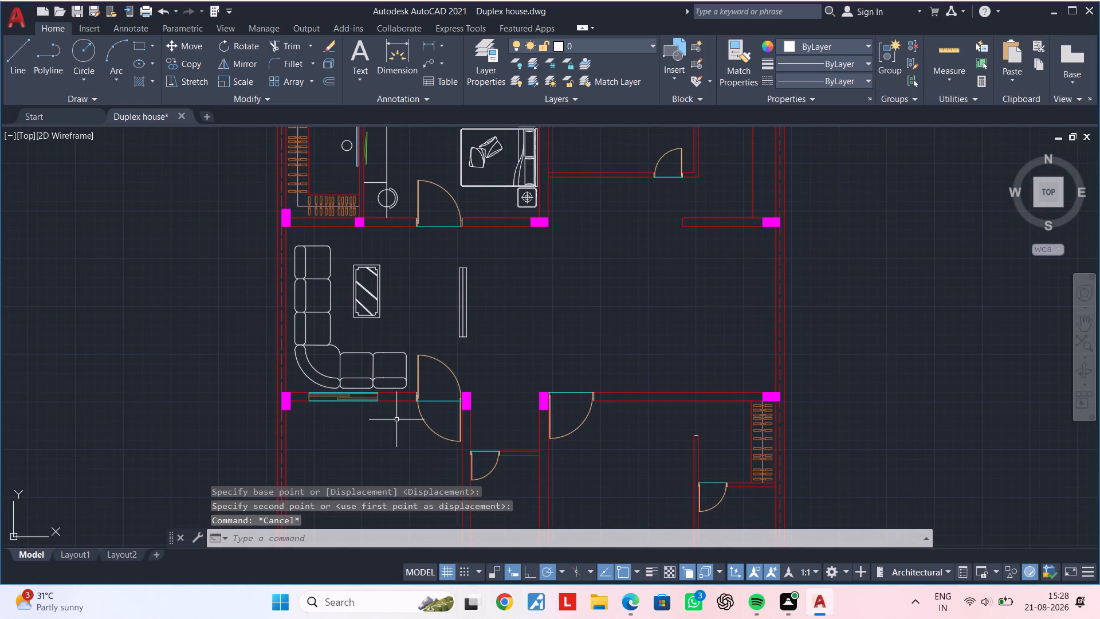
key("Escape")
key("Escape")
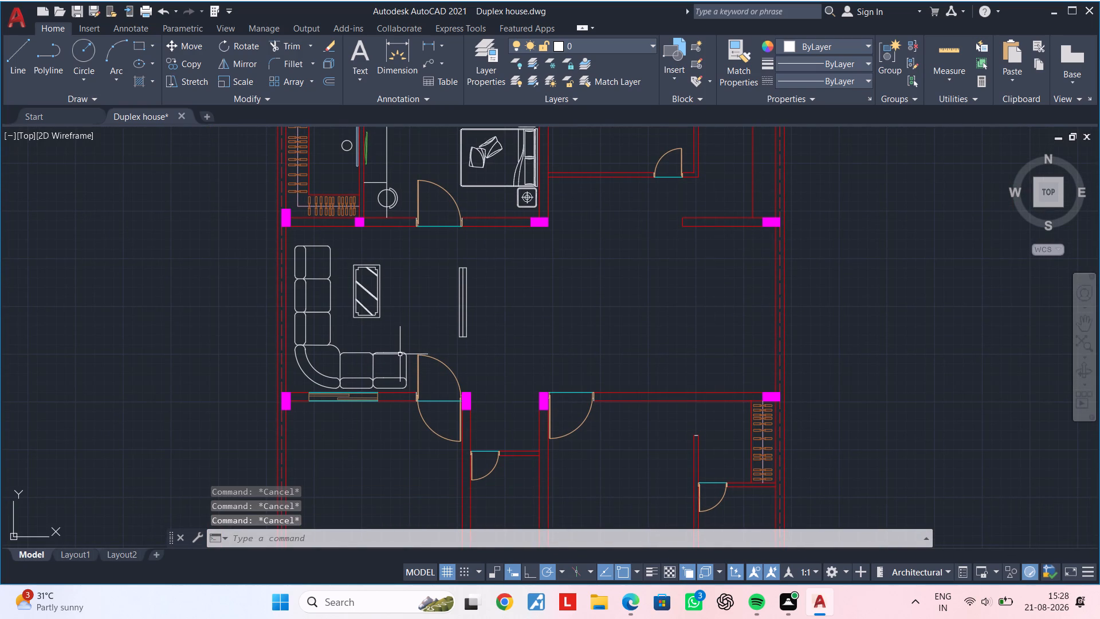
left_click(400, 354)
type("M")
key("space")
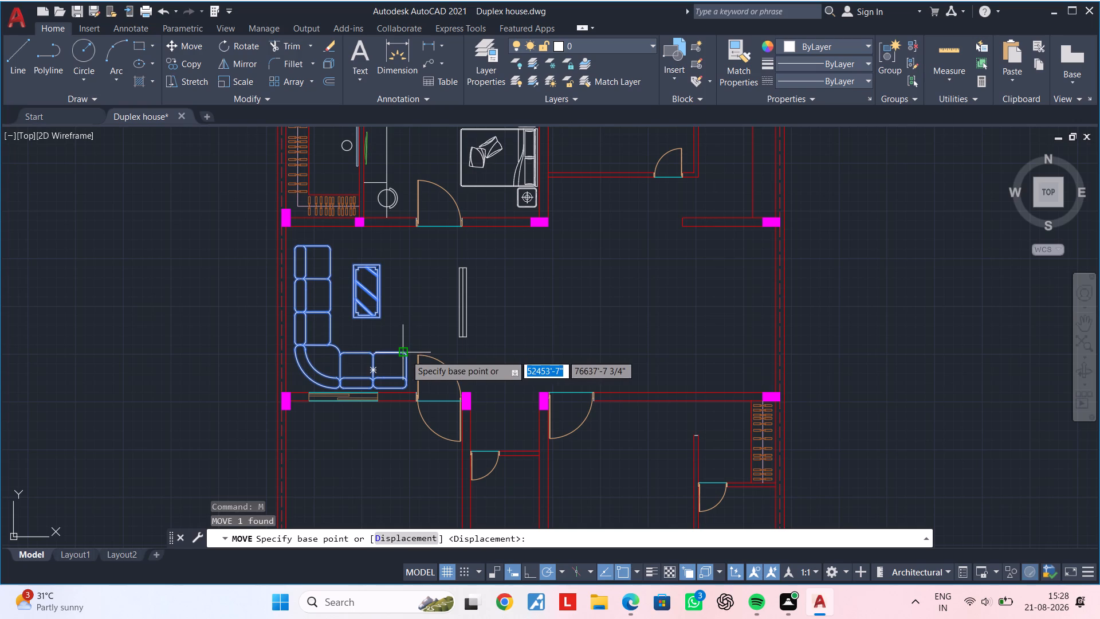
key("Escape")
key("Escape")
Scale down the sofa block freehand from the seat edge at its east end, near the door swing.
left_click(405, 353)
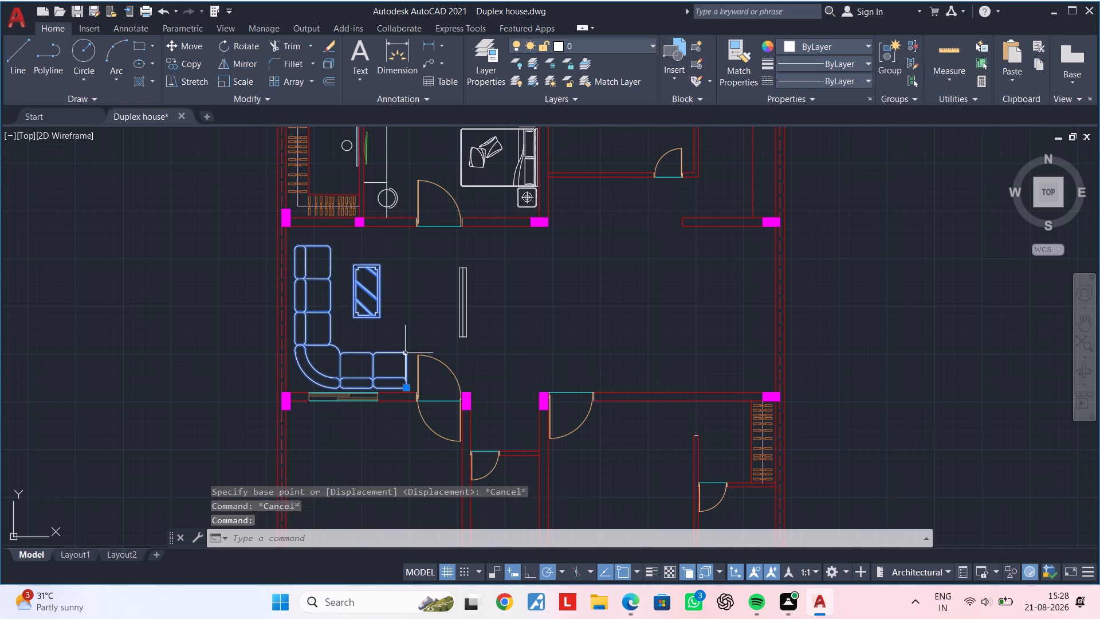
type("SC")
key("space")
left_click(405, 353)
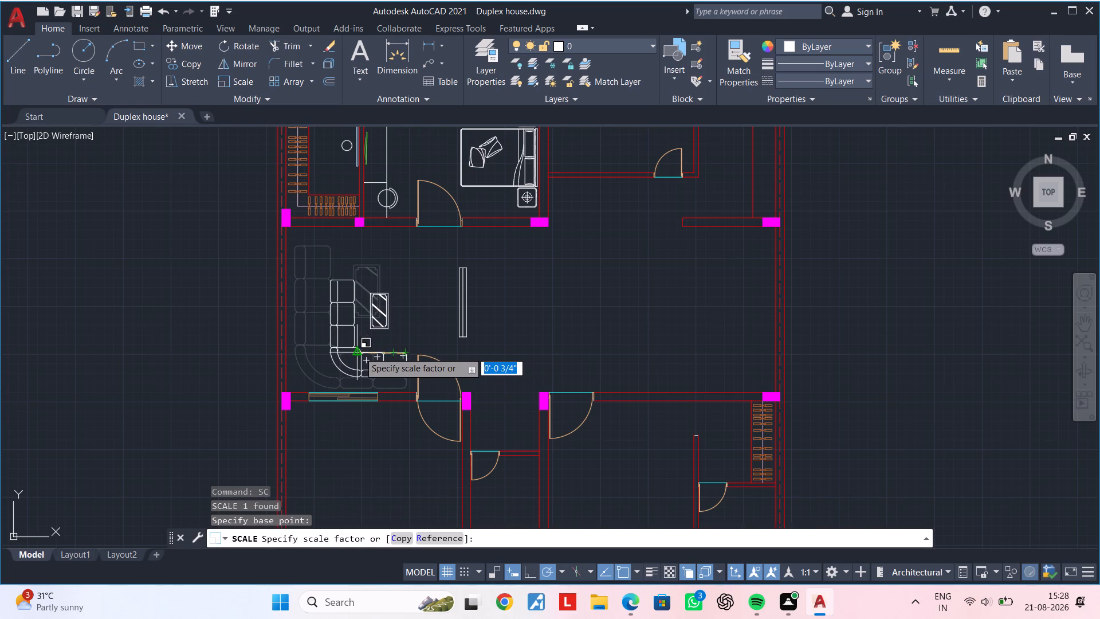
left_click(359, 351)
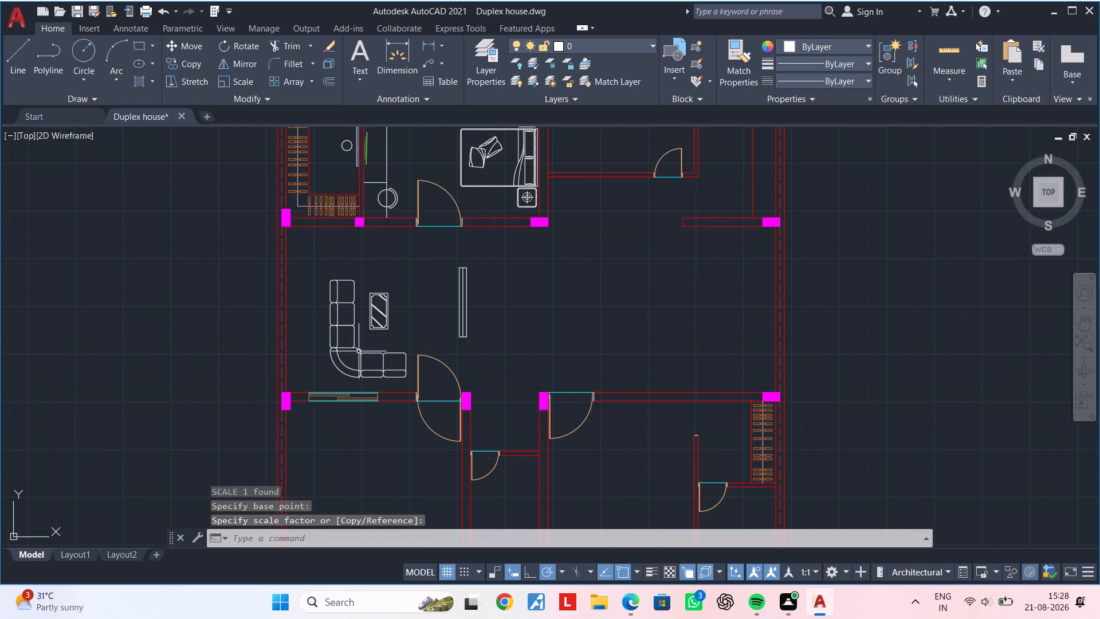
key("Escape")
middle_click_drag(362, 368, 352, 342)
key("Escape")
Move the reduced sofa block about 3'-5 1/2" west, just short of the living room's west wall.
left_click(354, 343)
type("M")
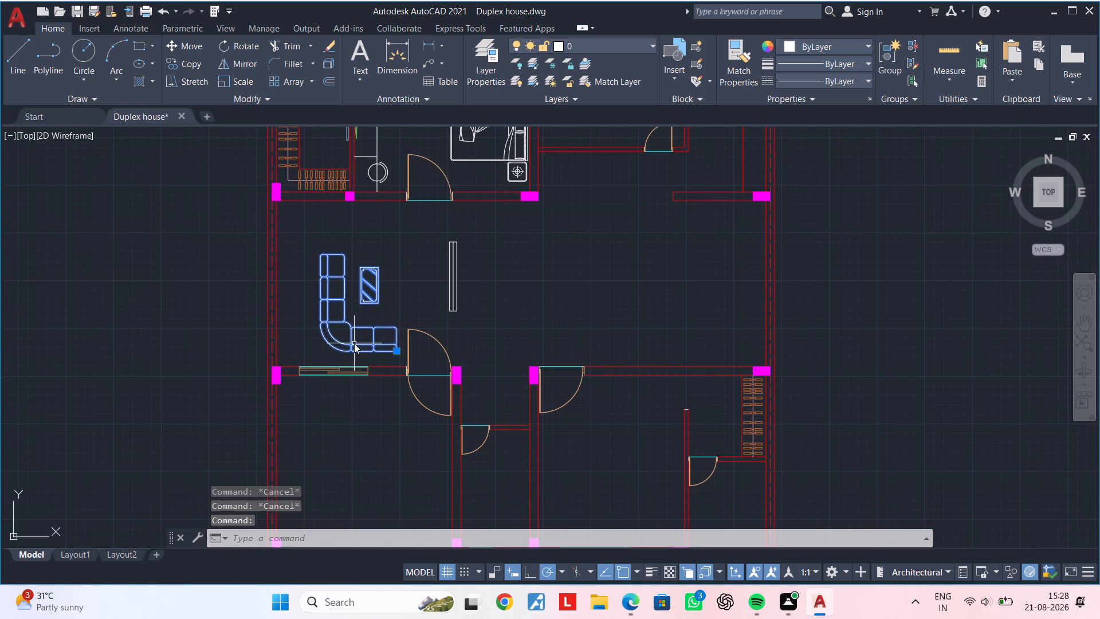
key("space")
left_click(356, 343)
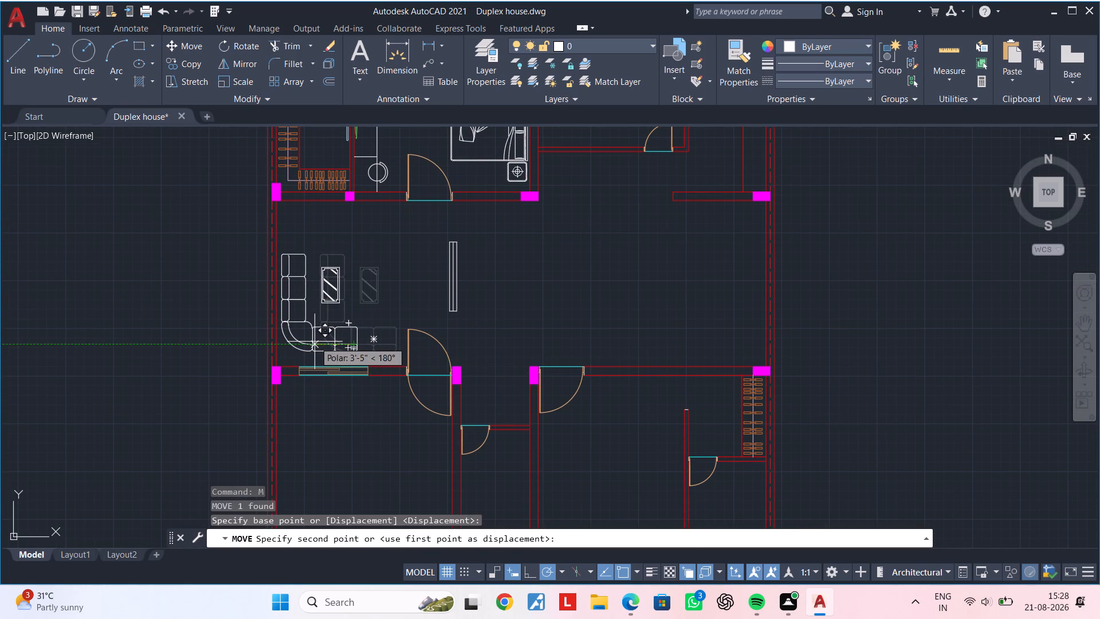
scroll(315, 342, "up", 2)
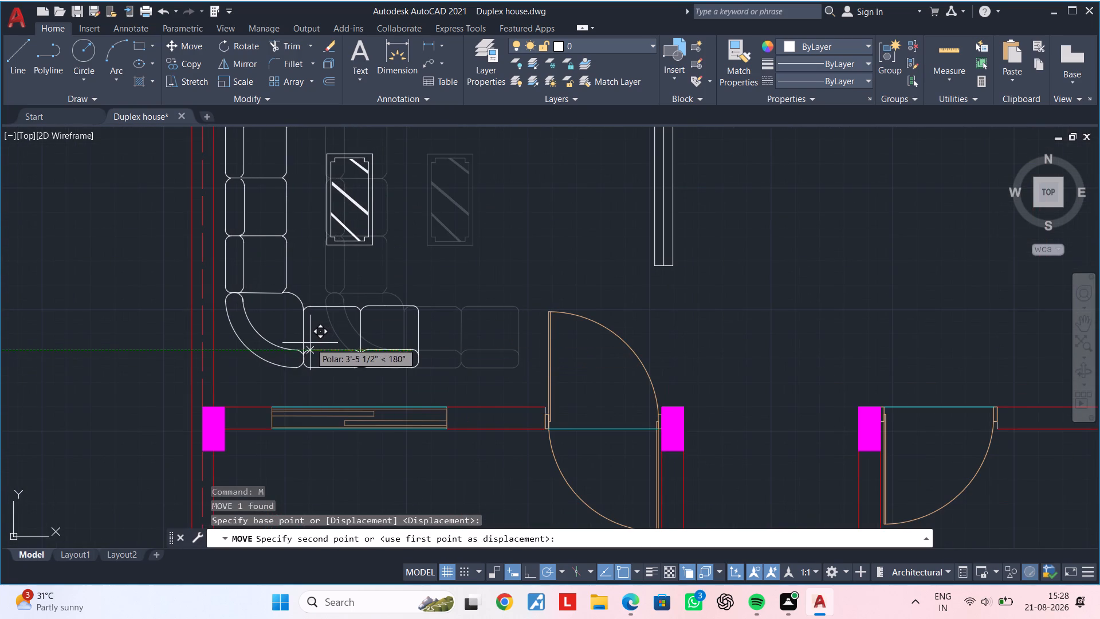
left_click(310, 343)
key("Escape")
middle_click_drag(347, 327, 347, 421)
scroll(359, 391, "down", 1)
middle_click_drag(359, 378, 359, 343)
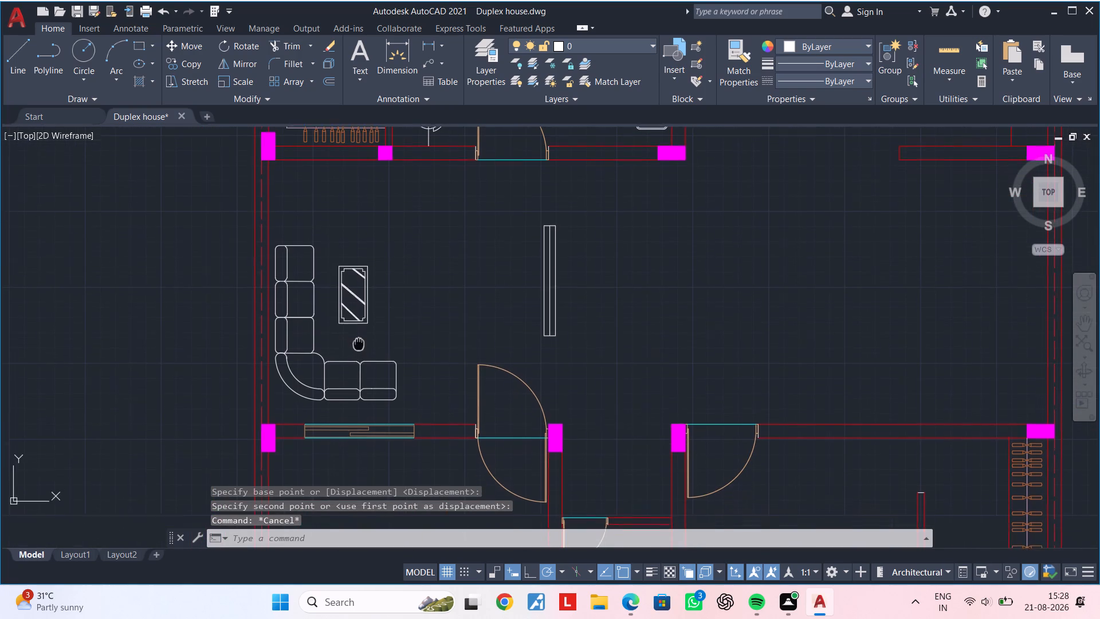
middle_click_drag(359, 343, 359, 342)
key("Escape")
key("Escape")
key("Escape")
key("Escape")
key("Escape")
Move the sofa block slightly south by its back edge, just short of the window in the living room's south wall.
middle_click_drag(430, 371, 420, 387)
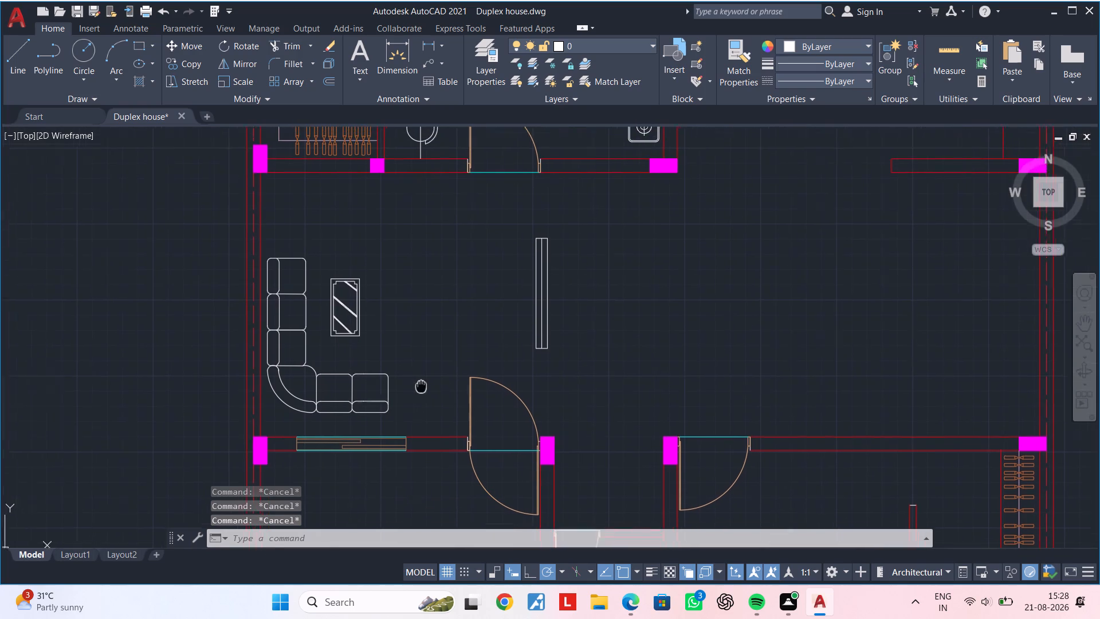
middle_click_drag(420, 387, 406, 373)
middle_click_drag(376, 401, 431, 383)
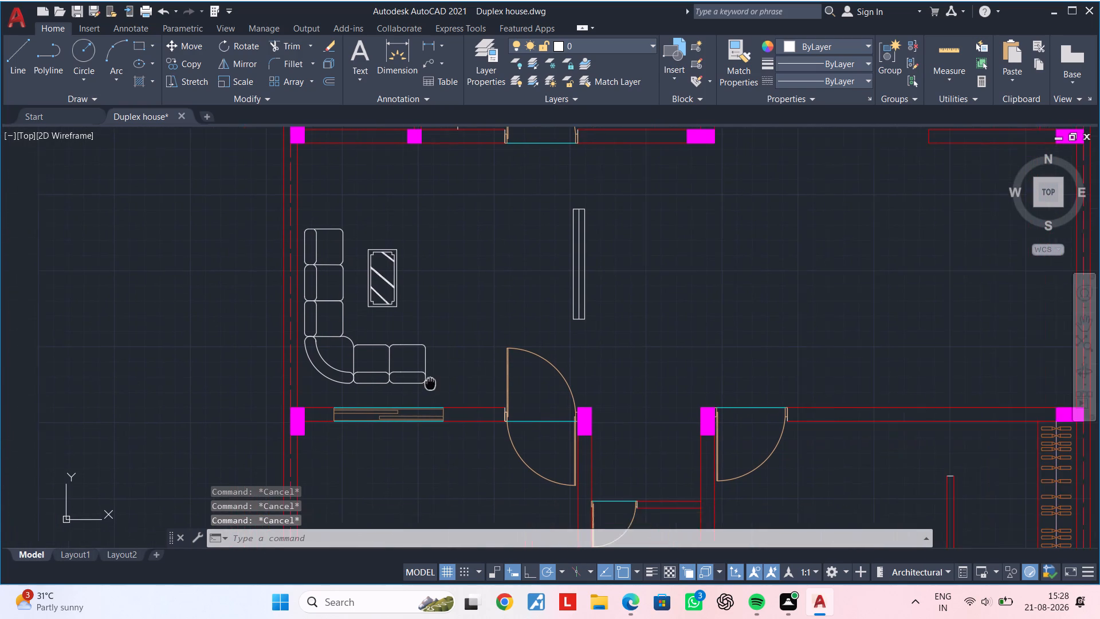
middle_click_drag(431, 383, 437, 383)
left_click(418, 372)
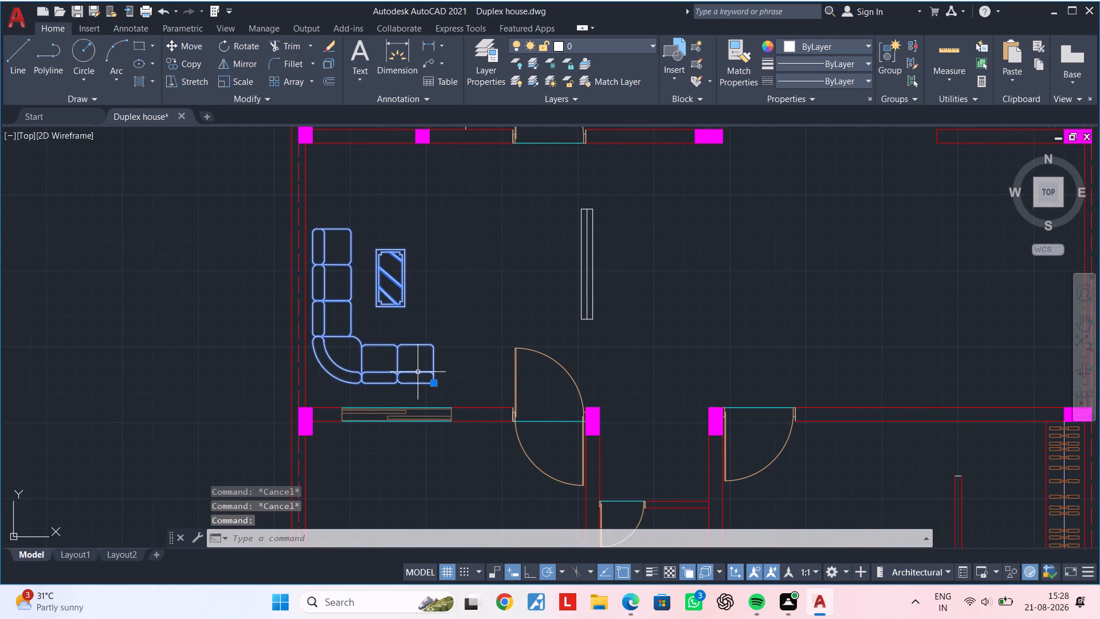
key("m")
key("space")
left_click(411, 382)
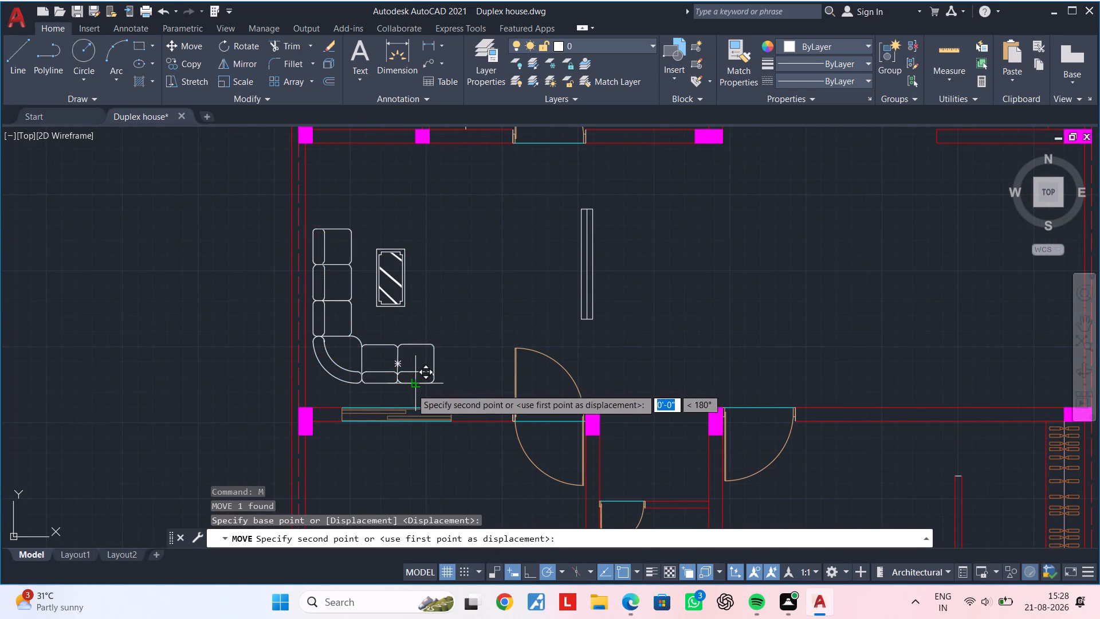
left_click(413, 399)
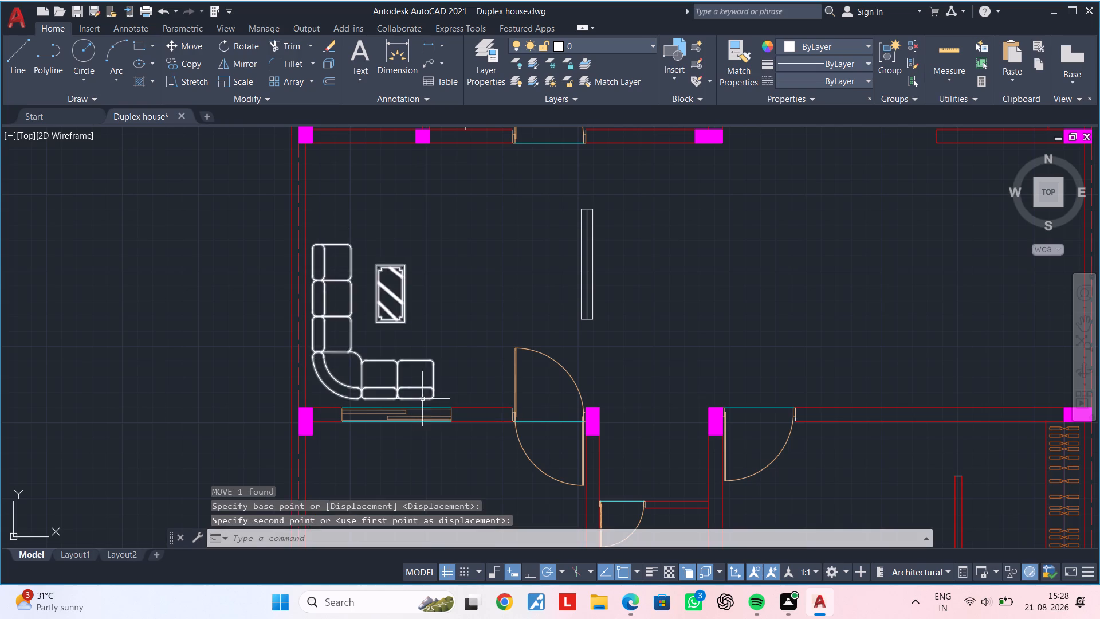
key("Escape")
key("Escape")
key("Escape")
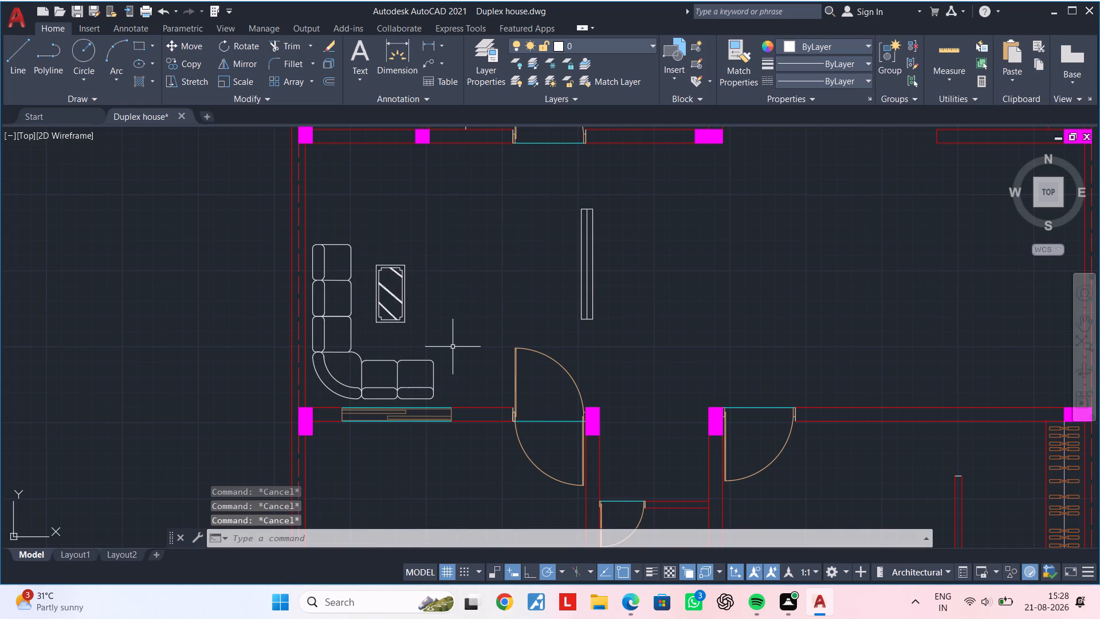
key("Escape")
key("Escape")
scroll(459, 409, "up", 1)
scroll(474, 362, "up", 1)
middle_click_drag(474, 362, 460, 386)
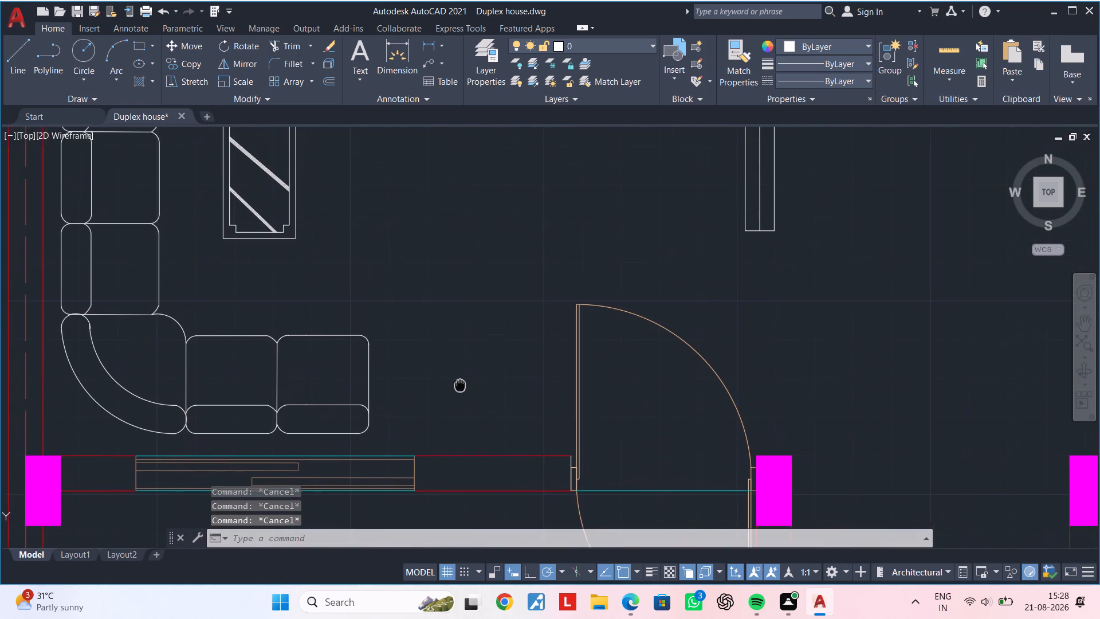
Draw a side table rectangle about 1'-10" wide just east of the sofa, from its seat-front line down to the south wall.
middle_click_drag(460, 386, 459, 387)
key("Escape")
key("Escape")
key("Escape")
key("t")
key("Escape")
key("Escape")
key("r")
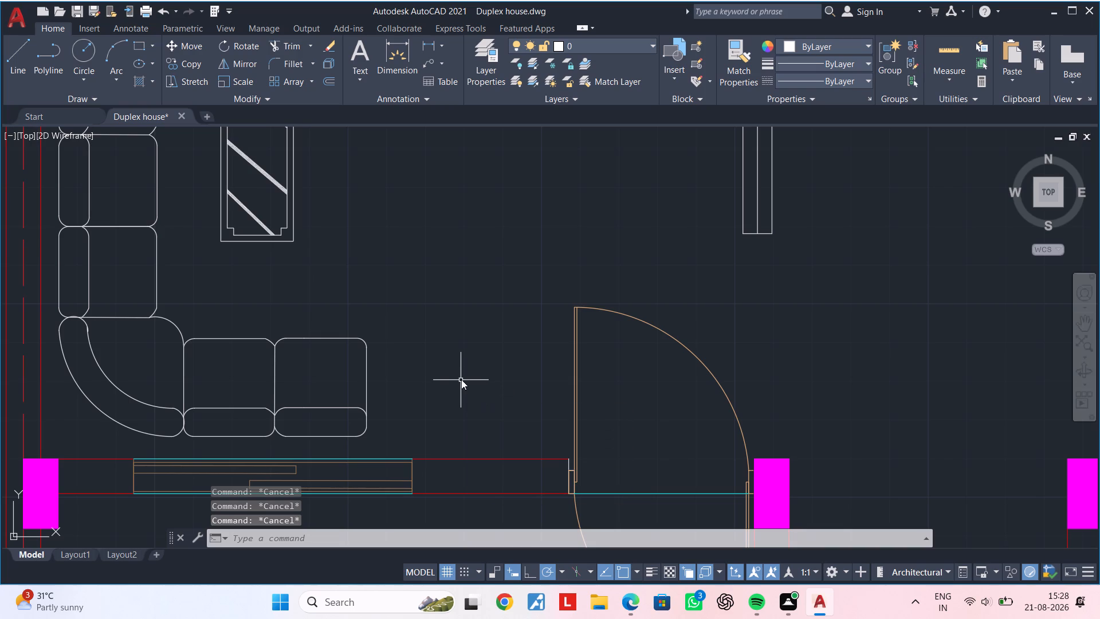
key("e")
type("C")
key("space")
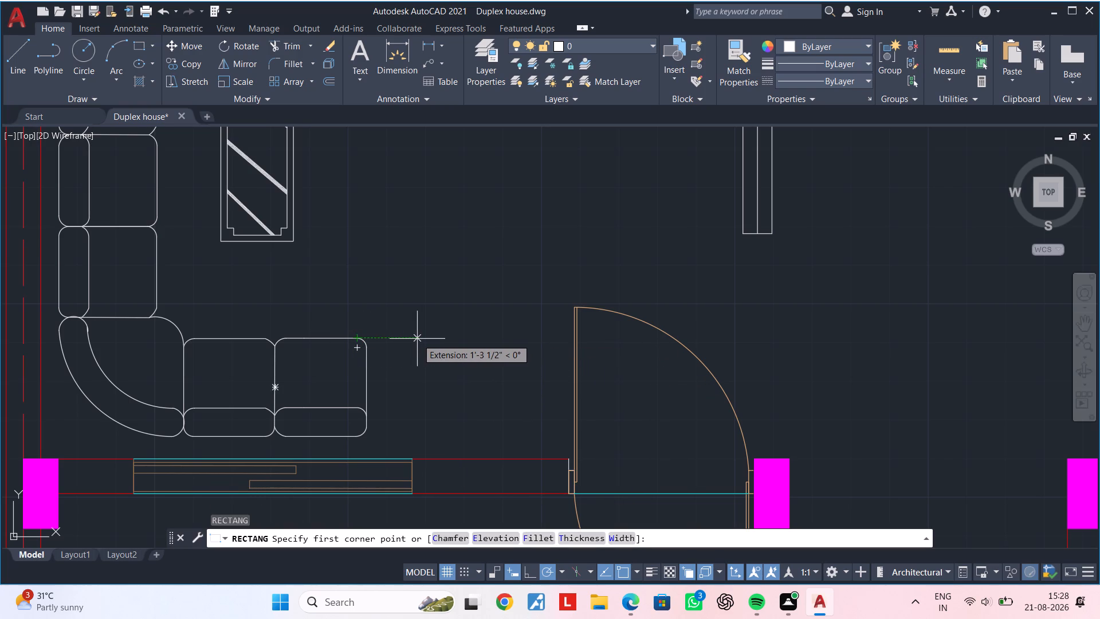
left_click(406, 338)
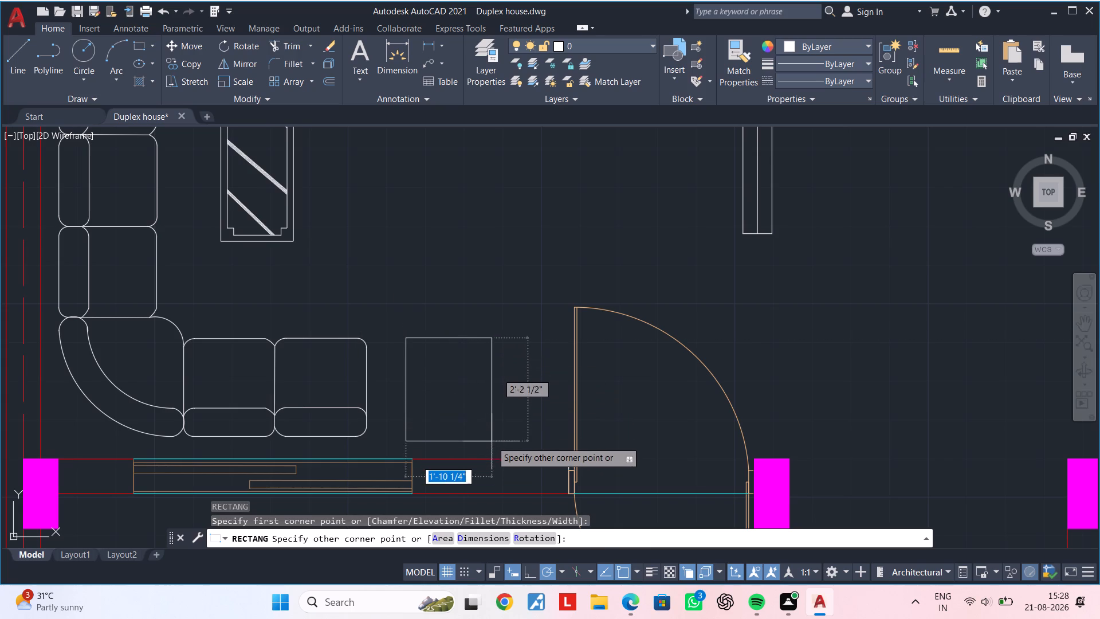
left_click(495, 454)
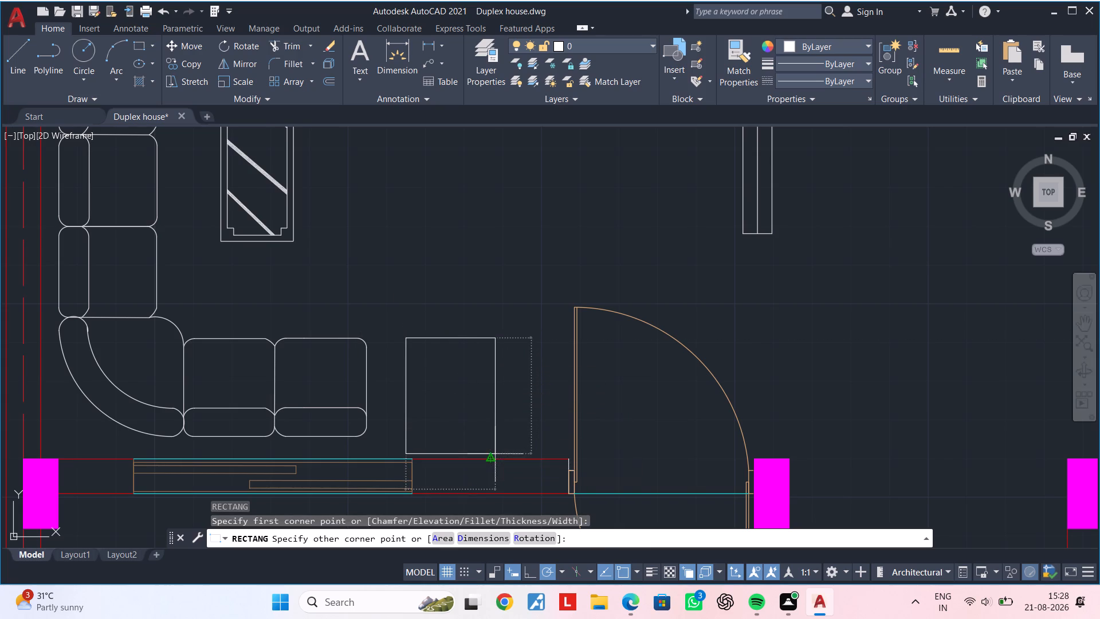
key("Escape")
Stretch the side table rectangle's south edge slightly north, clear of the wall line.
left_click(459, 460)
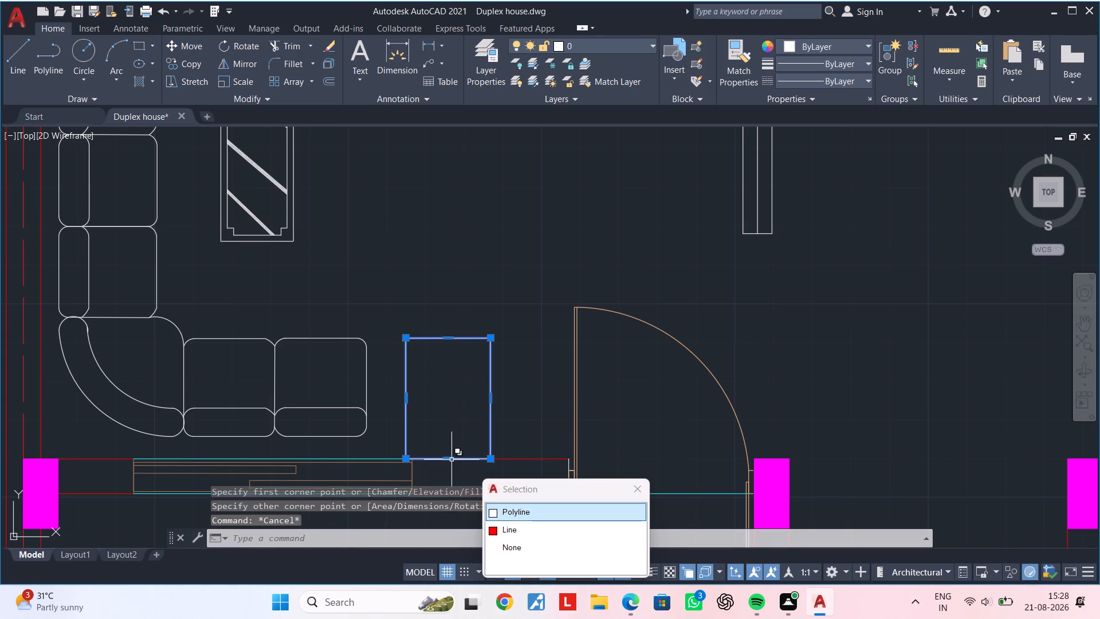
left_click(448, 459)
left_click(448, 449)
key("Escape")
key("Escape")
middle_click_drag(447, 408, 447, 409)
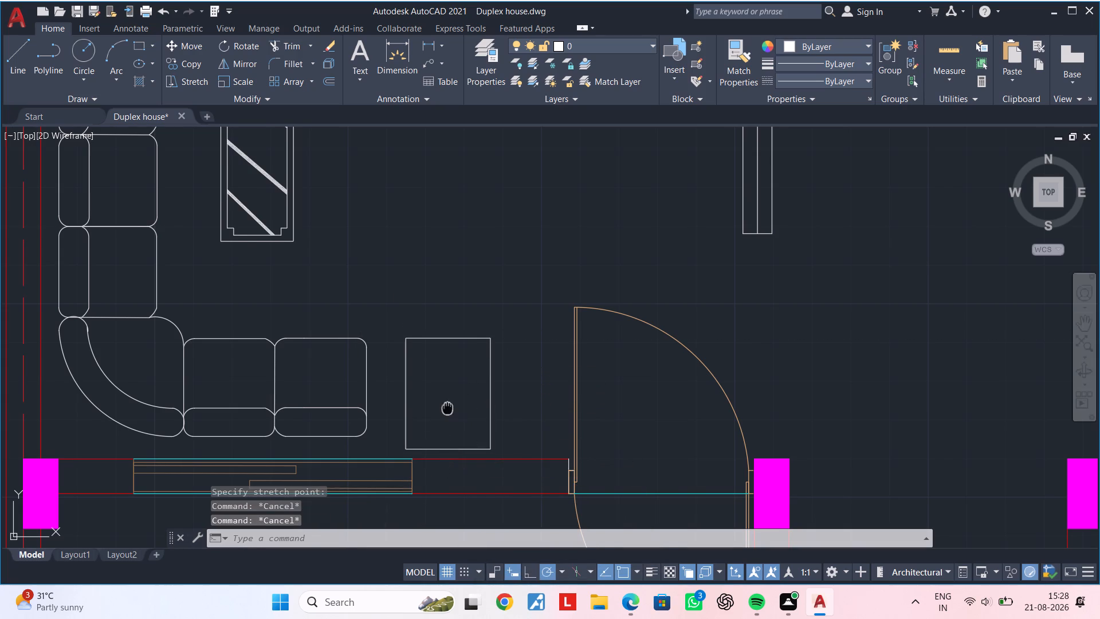
middle_click_drag(447, 409, 437, 422)
key("Escape")
key("Escape")
key("Escape")
key("Escape")
key("Escape")
key("Escape")
key("Escape")
key("Escape")
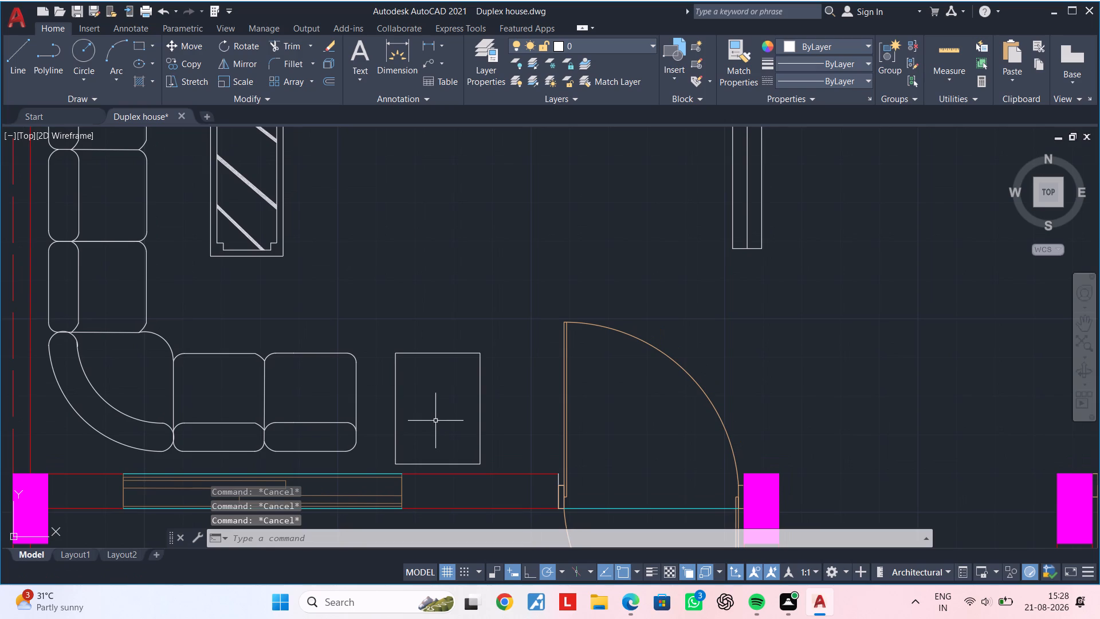
Offset the side table rectangle 2" inward.
type("OF")
key("space")
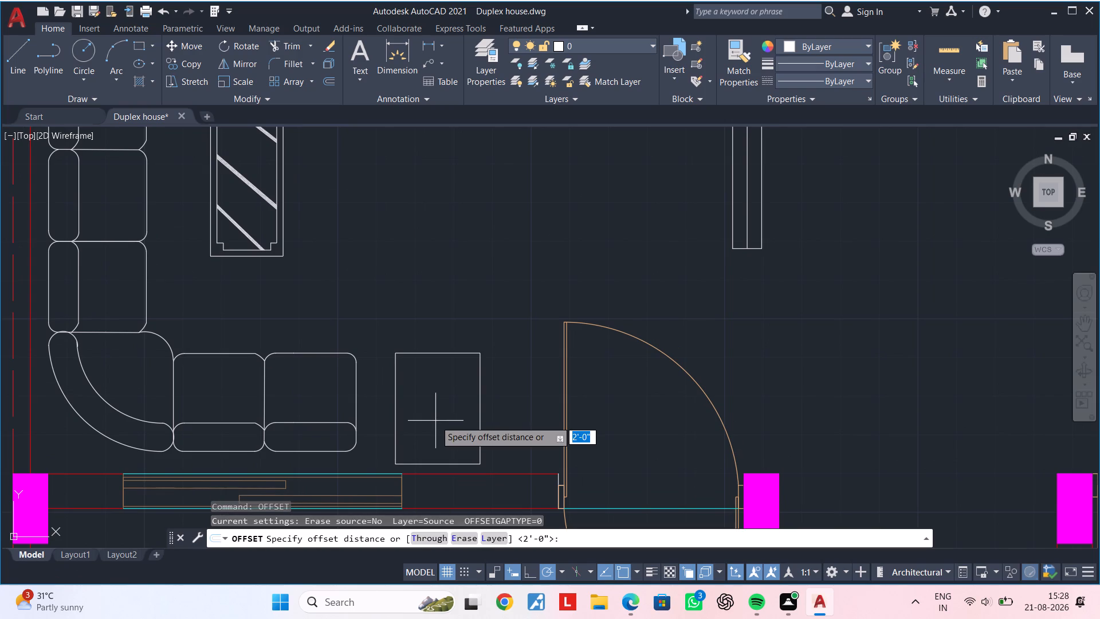
type("2\"")
key("Return")
scroll(464, 416, "up", 3)
scroll(300, 304, "down", 4)
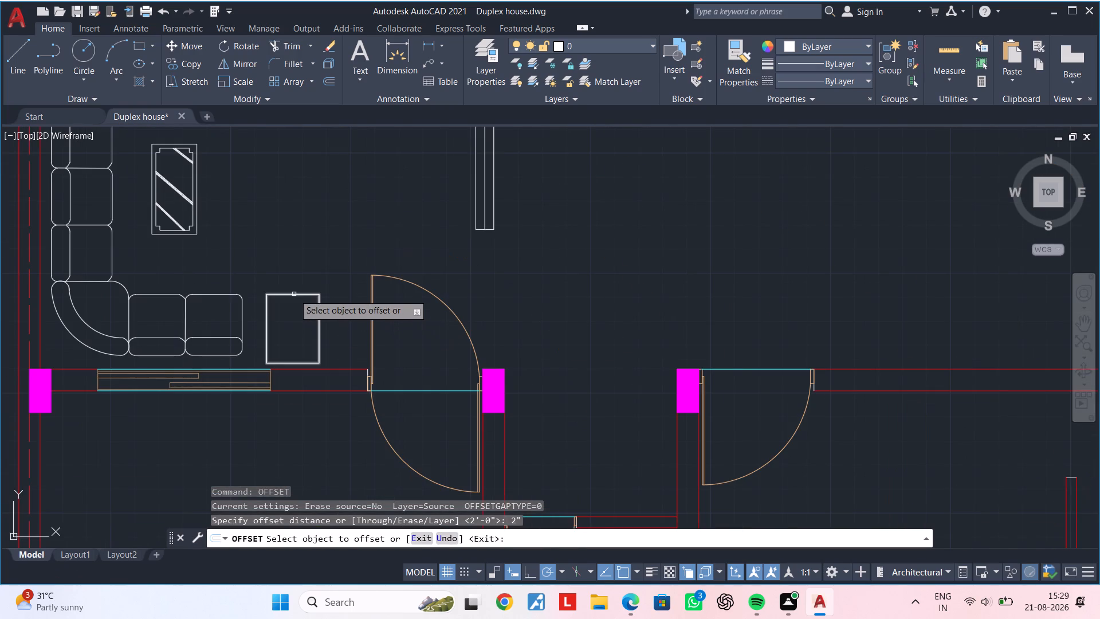
left_click(294, 294)
left_click(292, 301)
scroll(289, 323, "up", 2)
middle_click_drag(294, 331, 418, 352)
key("Escape")
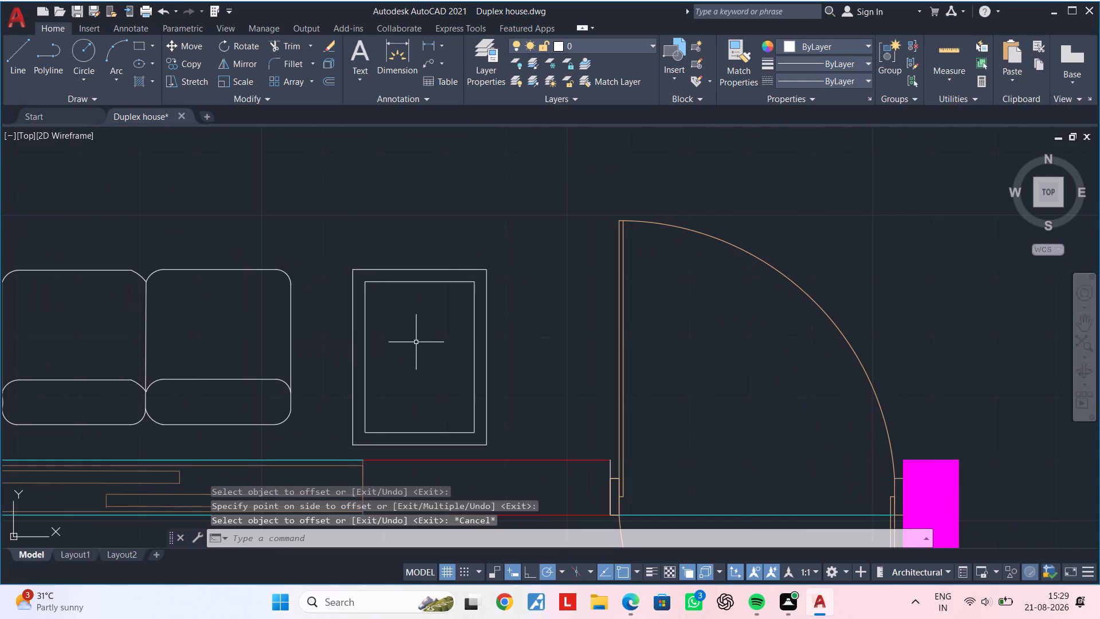
key("Escape")
key("Escape")
Draw a circle of 9" radius at the middle of the inner rectangle, with Ortho on, reaching its east side.
scroll(407, 337, "up", 1)
middle_click_drag(405, 338, 367, 367)
key("Escape")
key("Escape")
key("Escape")
key("Escape")
key("Escape")
key("Escape")
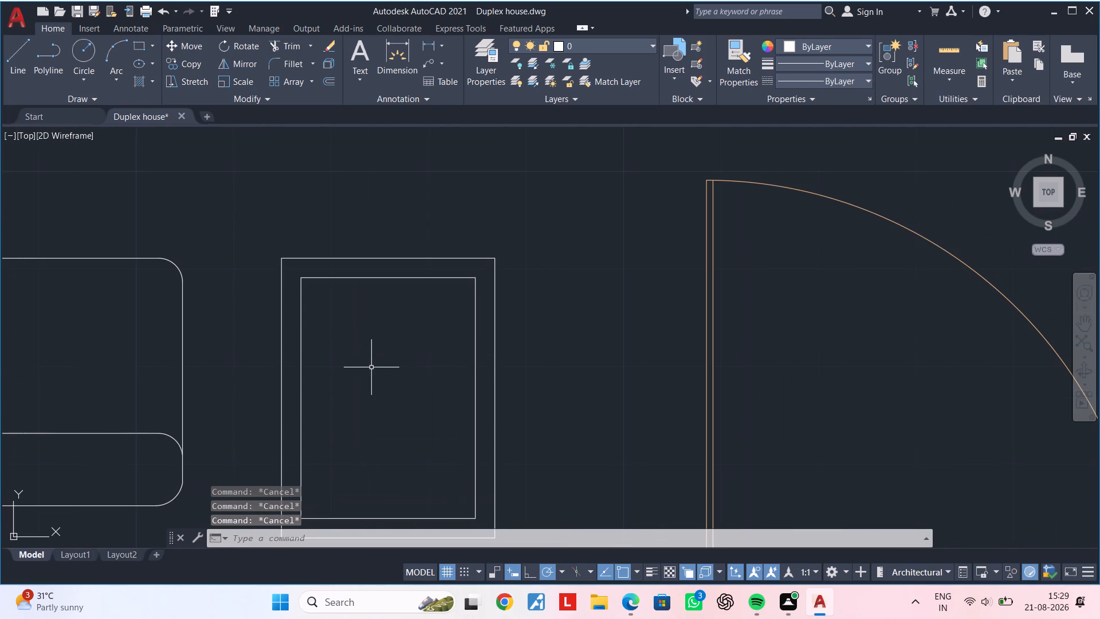
key("Escape")
key("Escape")
key("c")
key("space")
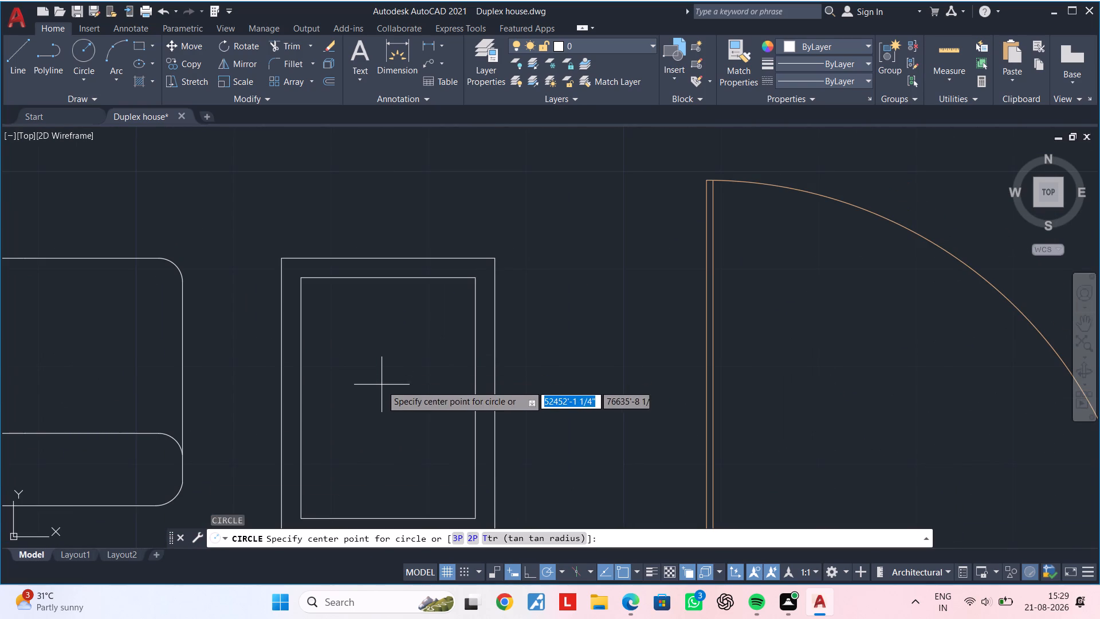
left_click(389, 400)
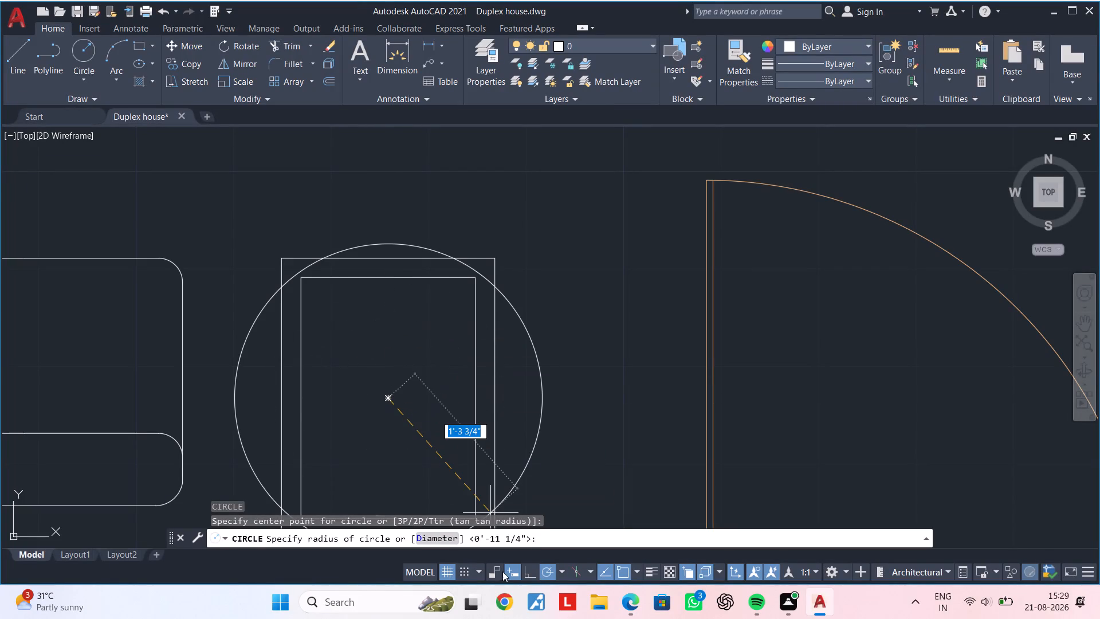
left_click(528, 571)
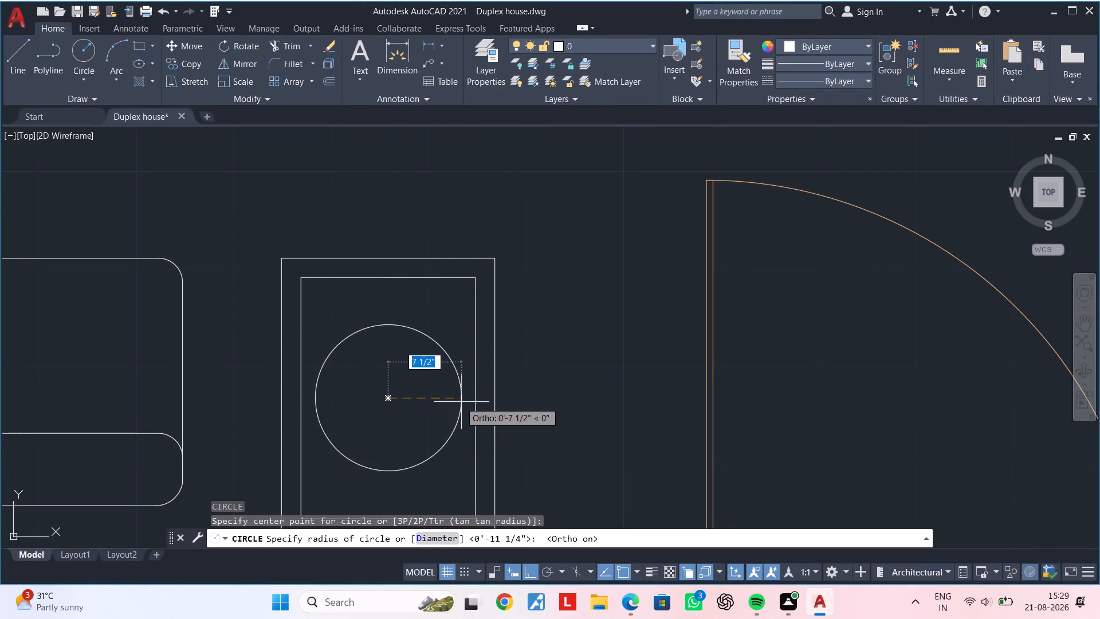
left_click(468, 402)
key("Escape")
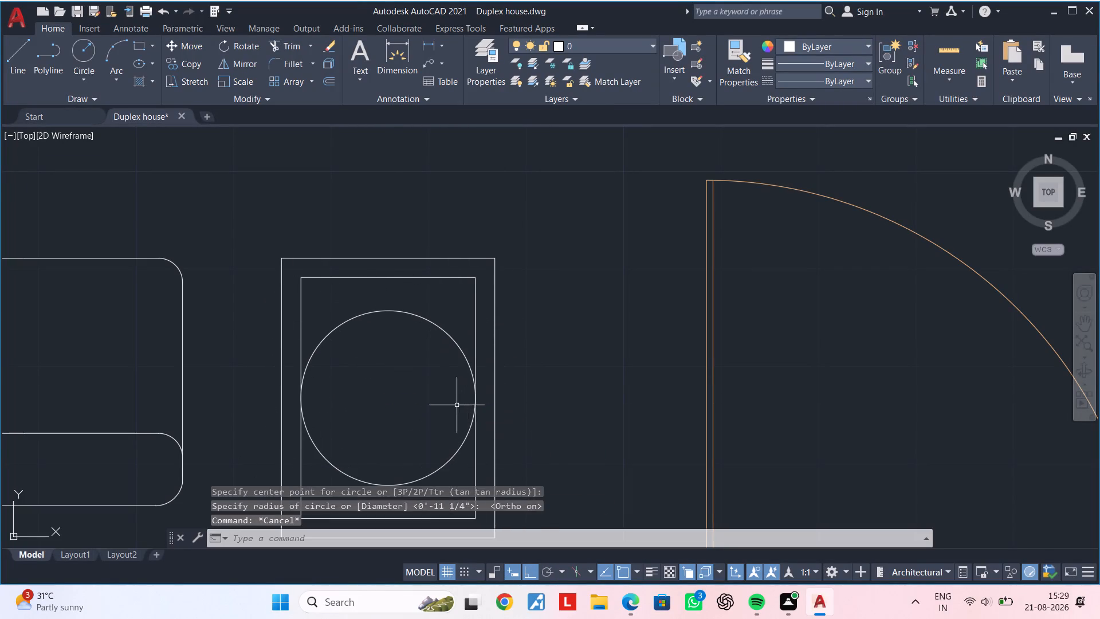
key("Escape")
middle_click_drag(430, 421, 455, 412)
key("Escape")
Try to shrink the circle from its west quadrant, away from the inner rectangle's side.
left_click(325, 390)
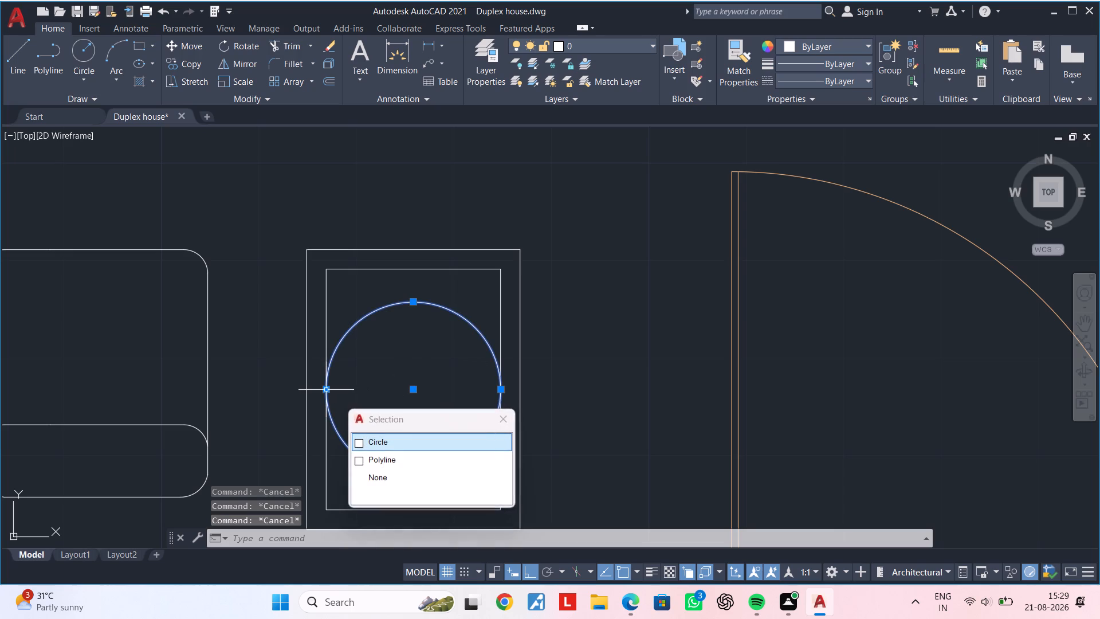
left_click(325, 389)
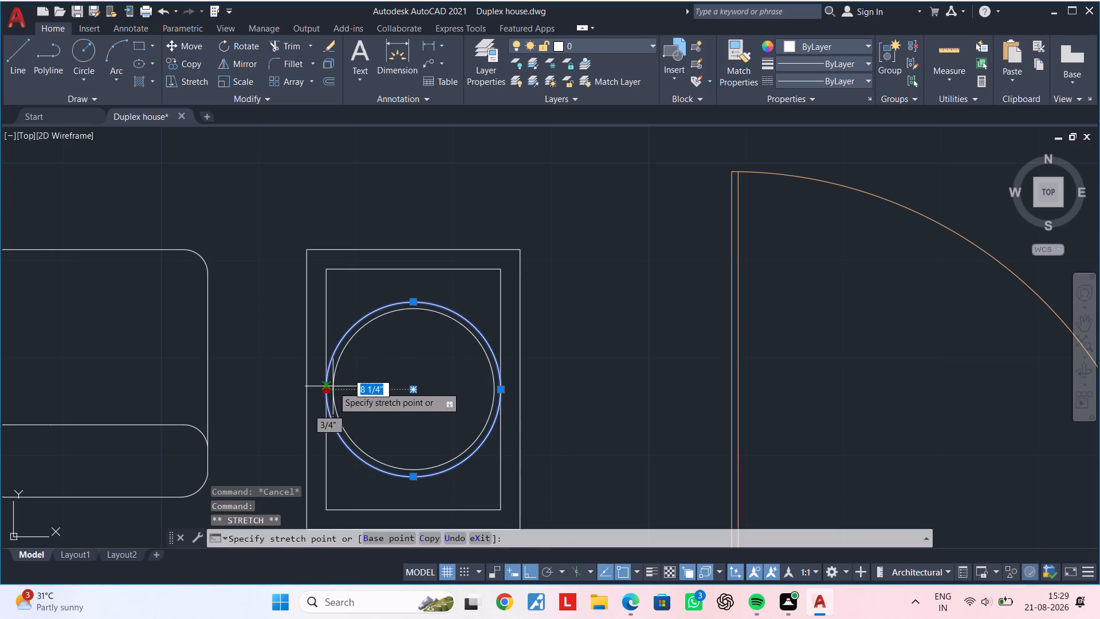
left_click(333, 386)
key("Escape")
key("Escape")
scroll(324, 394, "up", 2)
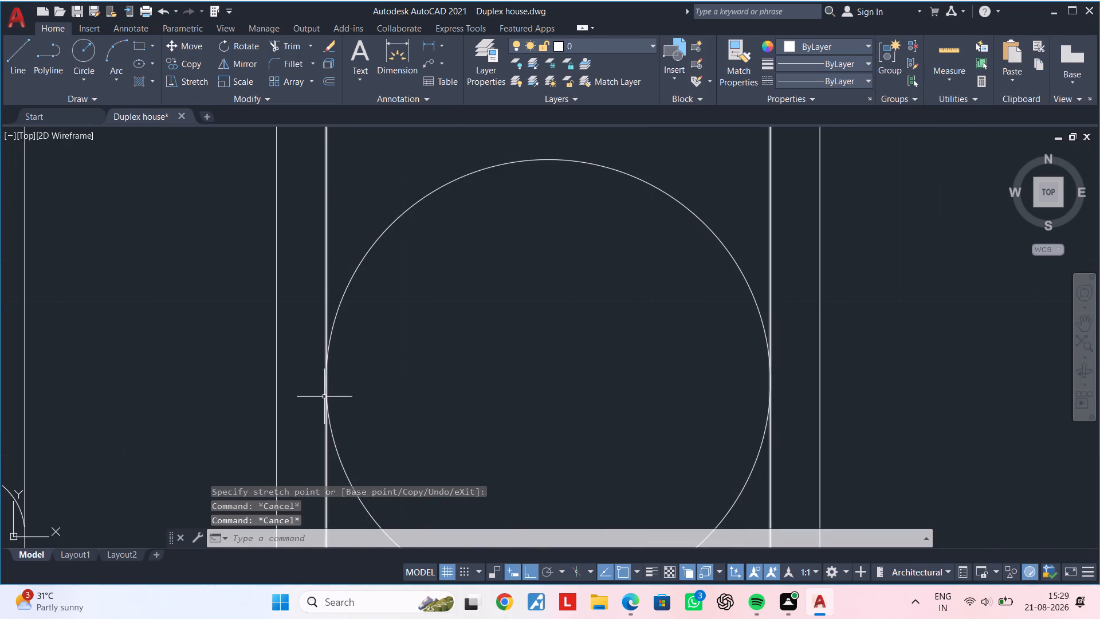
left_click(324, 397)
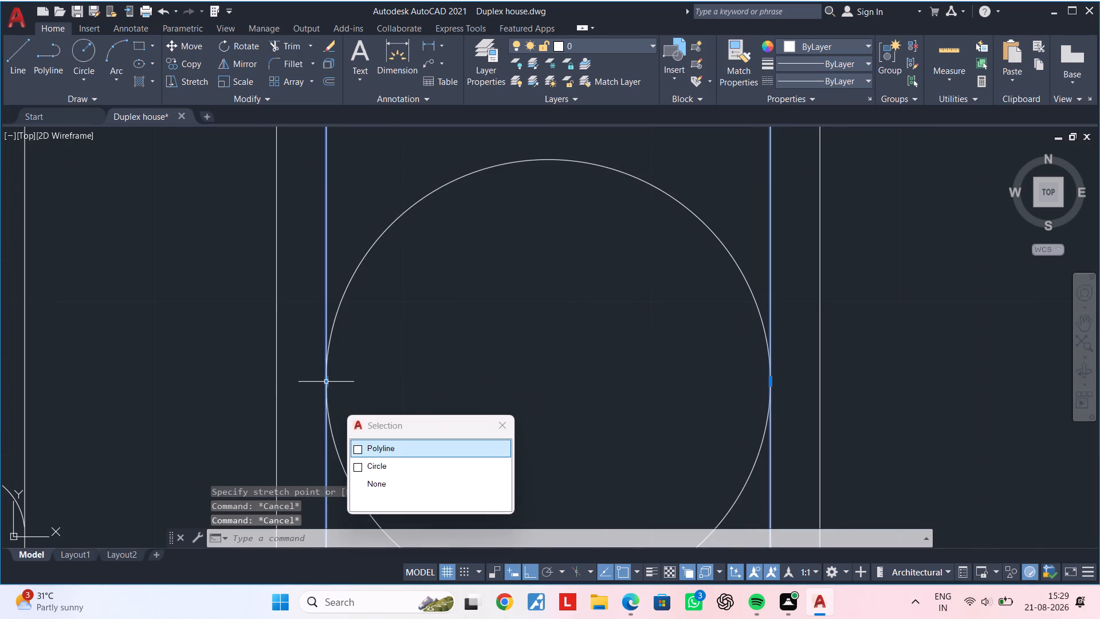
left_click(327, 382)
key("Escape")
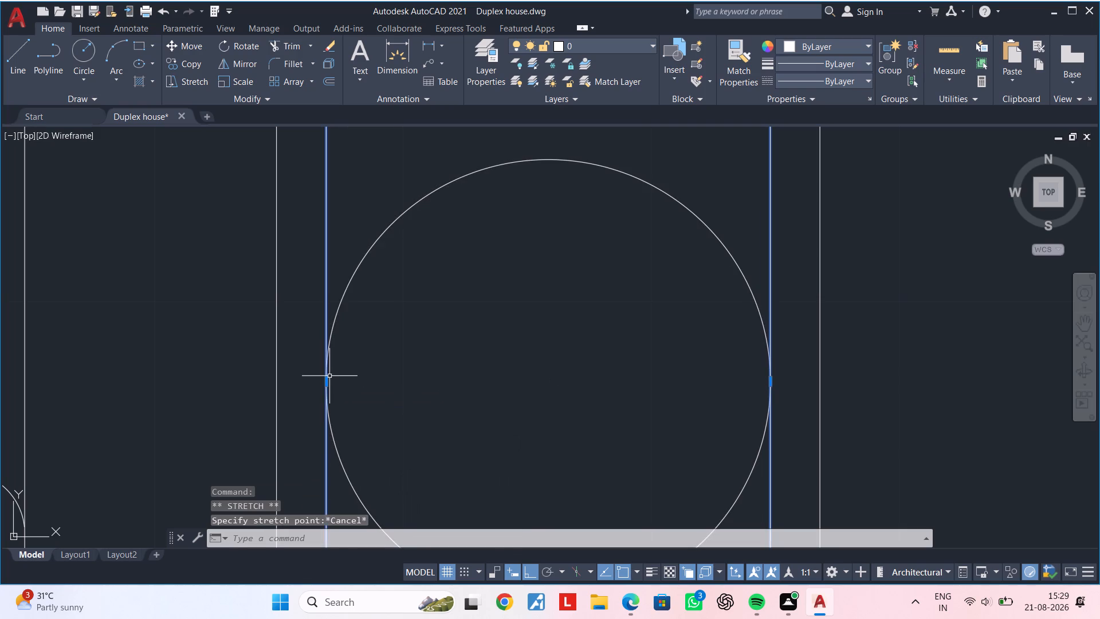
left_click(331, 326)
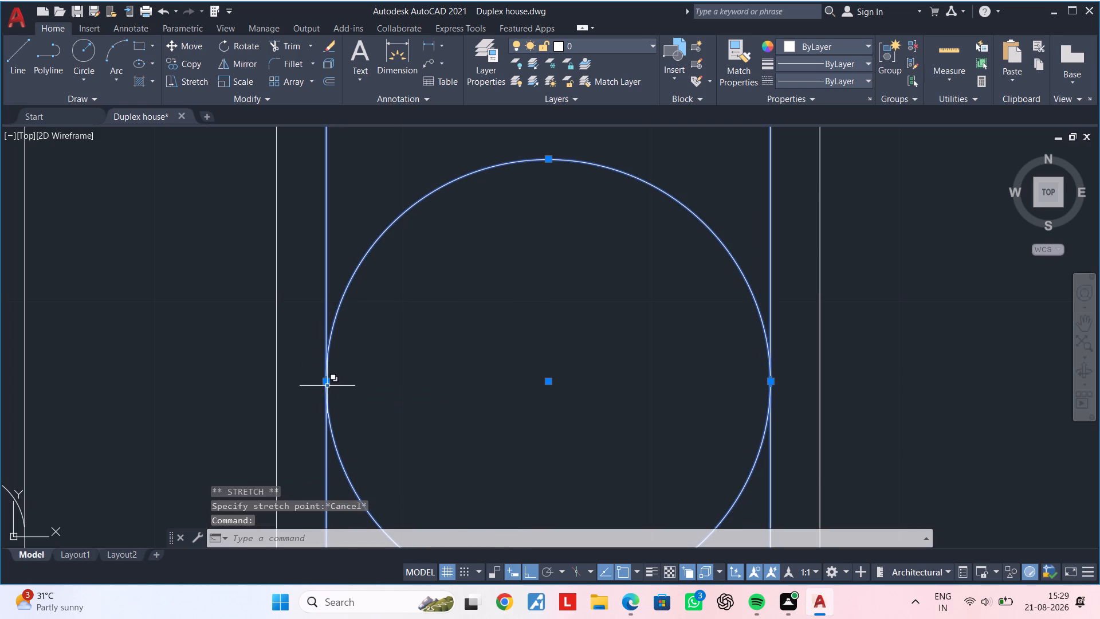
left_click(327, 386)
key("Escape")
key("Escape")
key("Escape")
Shrink the circle slightly from its west quadrant, leaving a small gap to the inner rectangle's sides.
left_click(335, 322)
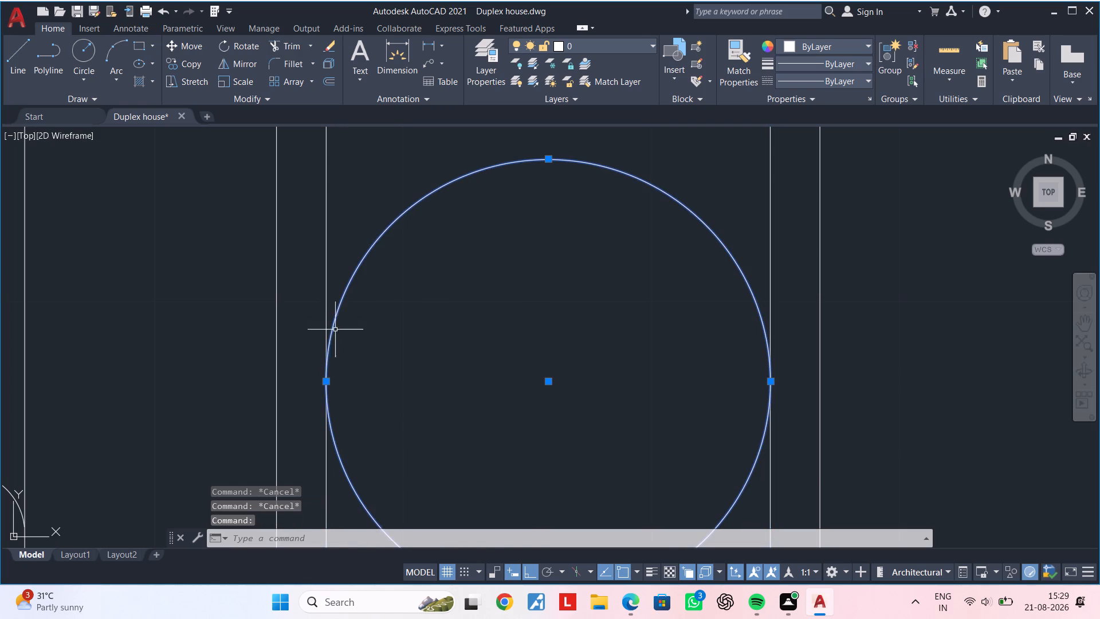
left_click(325, 382)
left_click(346, 382)
scroll(359, 383, "down", 3)
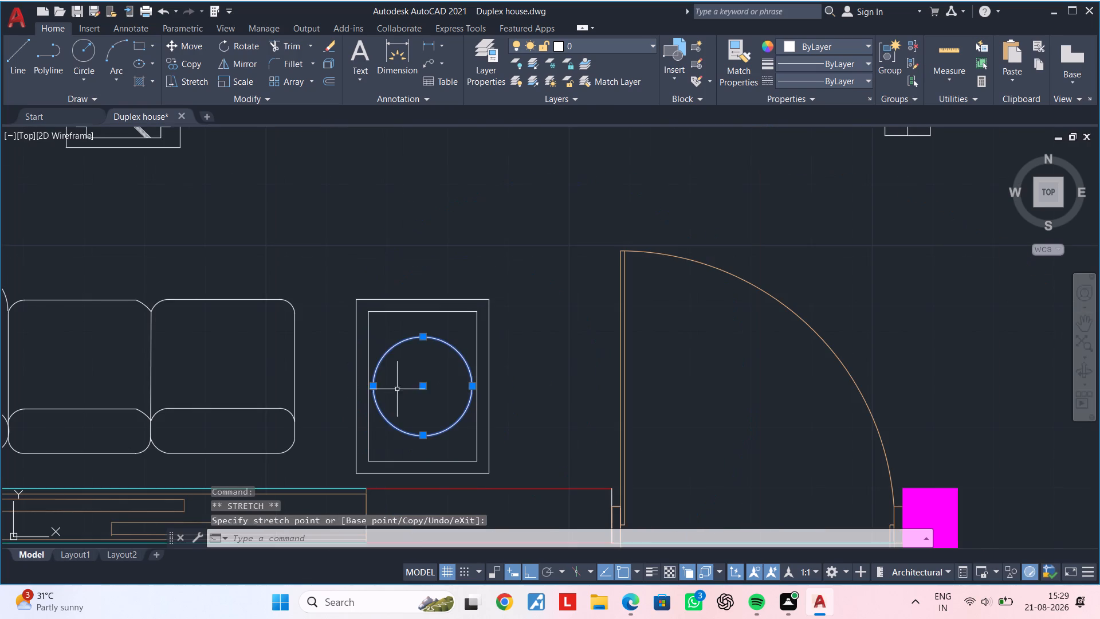
middle_click(397, 389)
key("Escape")
key("Escape")
middle_click_drag(412, 390, 429, 370)
key("Escape")
scroll(429, 369, "up", 1)
middle_click_drag(437, 372, 407, 378)
key("Escape")
key("Escape")
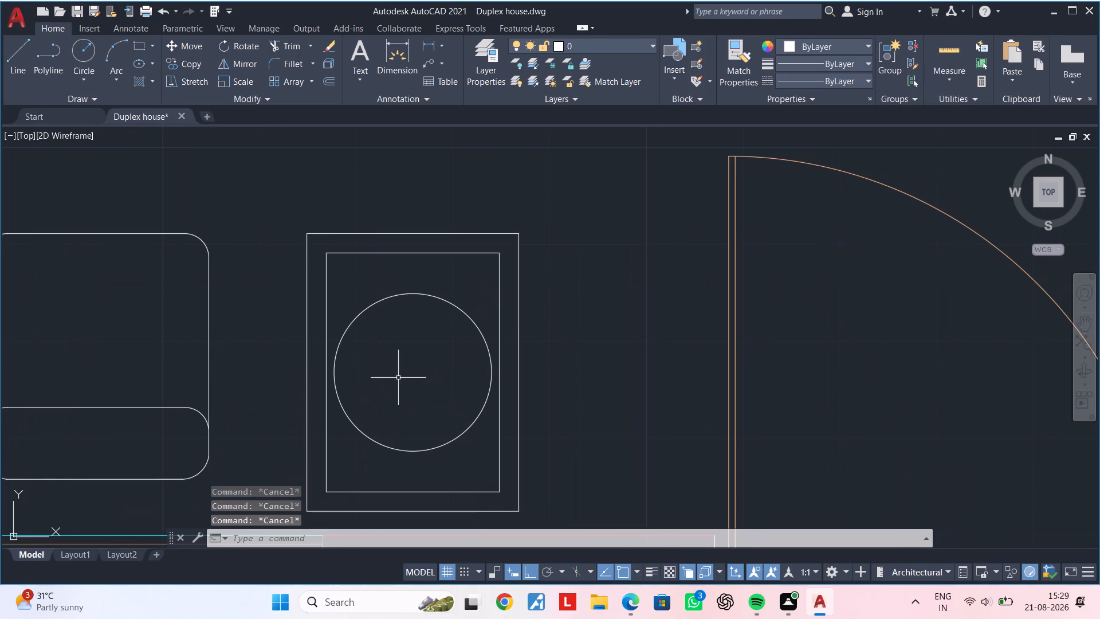
Draw a second circle concentric with the first on the side table and reduce it to fit slightly inside.
key("c")
key("space")
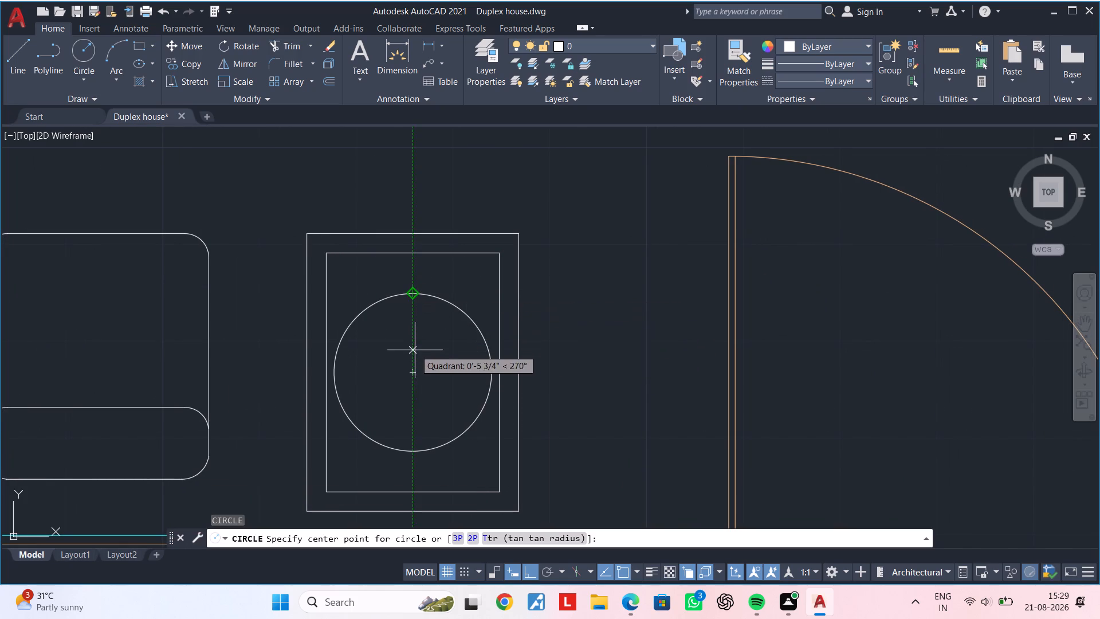
left_click(413, 371)
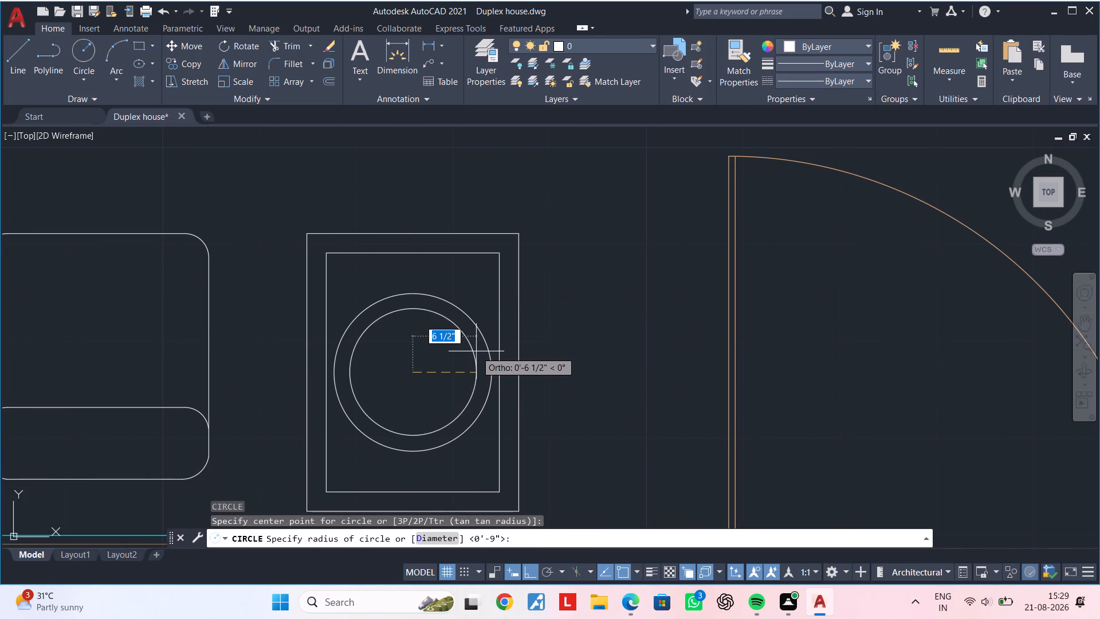
left_click(479, 350)
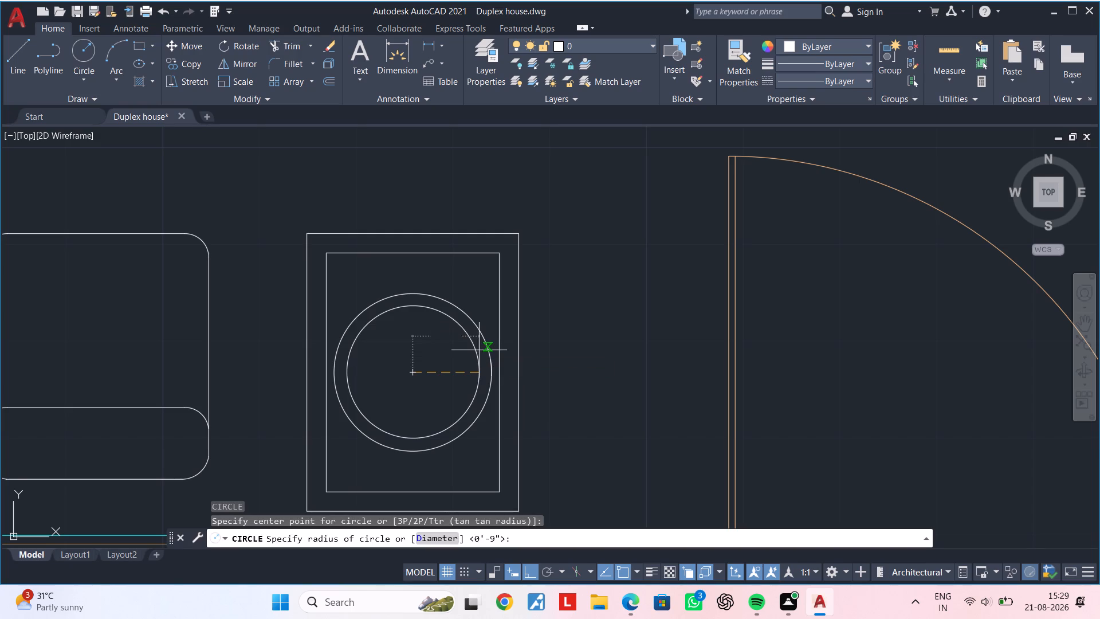
left_click(469, 319)
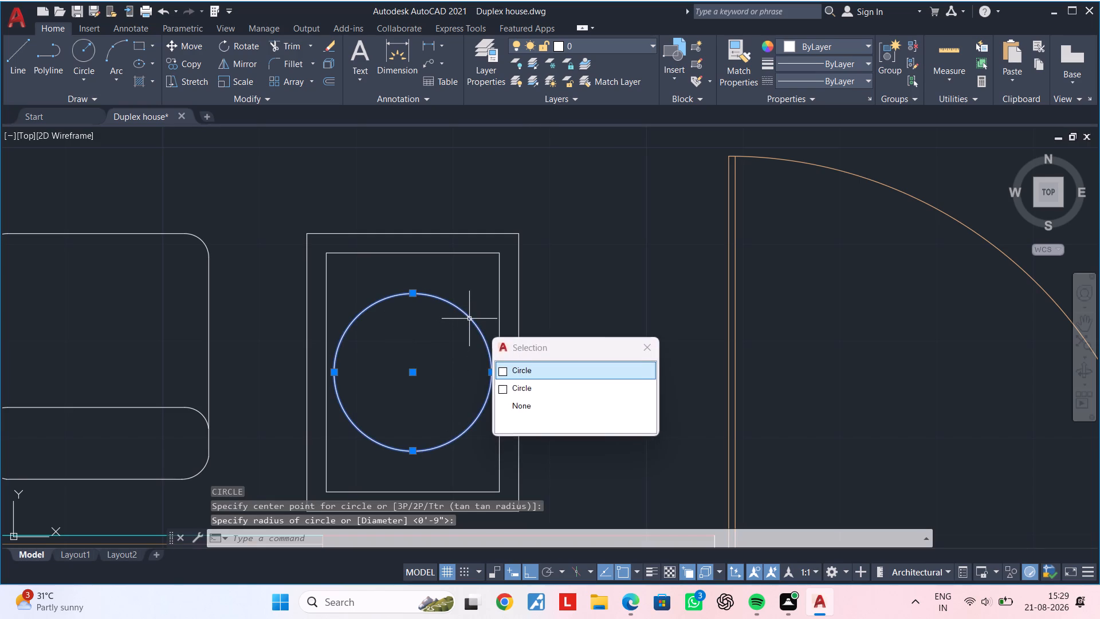
left_click(412, 294)
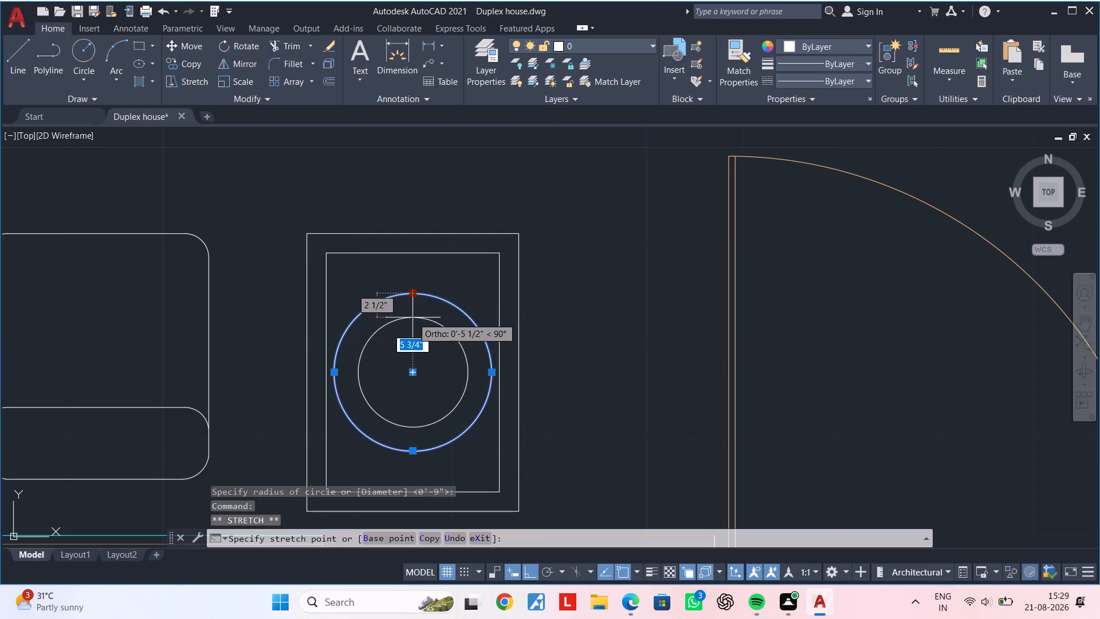
left_click(412, 304)
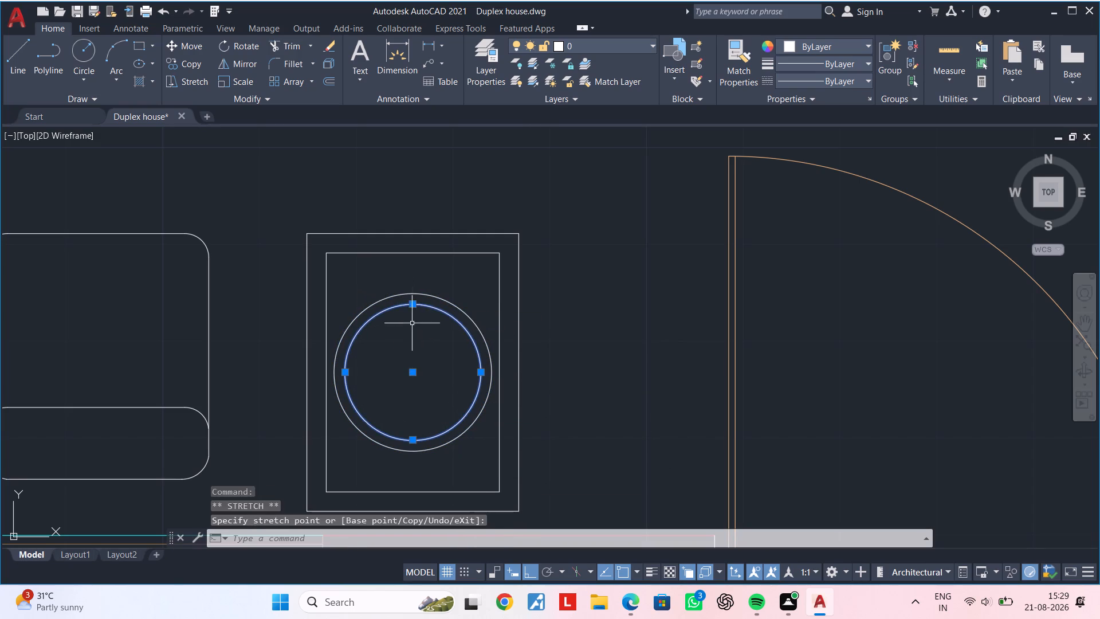
key("Escape")
key("Escape")
middle_click_drag(426, 349, 434, 337)
key("Escape")
key("Escape")
key("Escape")
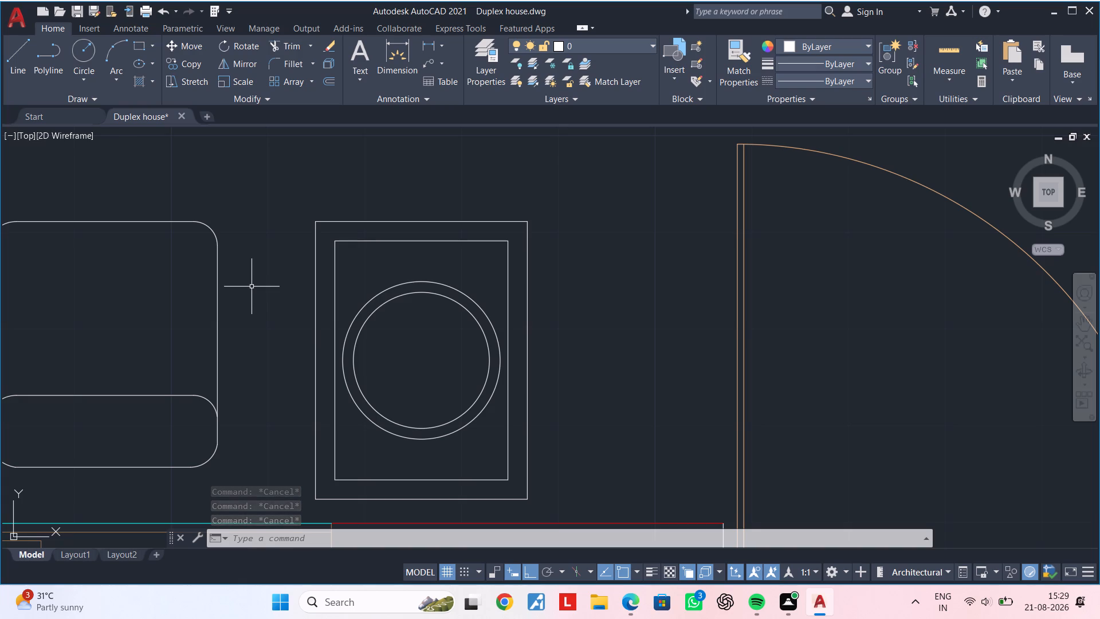
Open DesignCenter and browse from its home sample folder through en-us and DesignCenter to the blocks of Landscaping.dwg.
scroll(450, 349, "down", 2)
middle_click_drag(463, 349, 412, 360)
key("Escape")
key("Escape")
key("Escape")
key("Escape")
key("Escape")
key("Escape")
type("ADC")
key("space")
key("Escape")
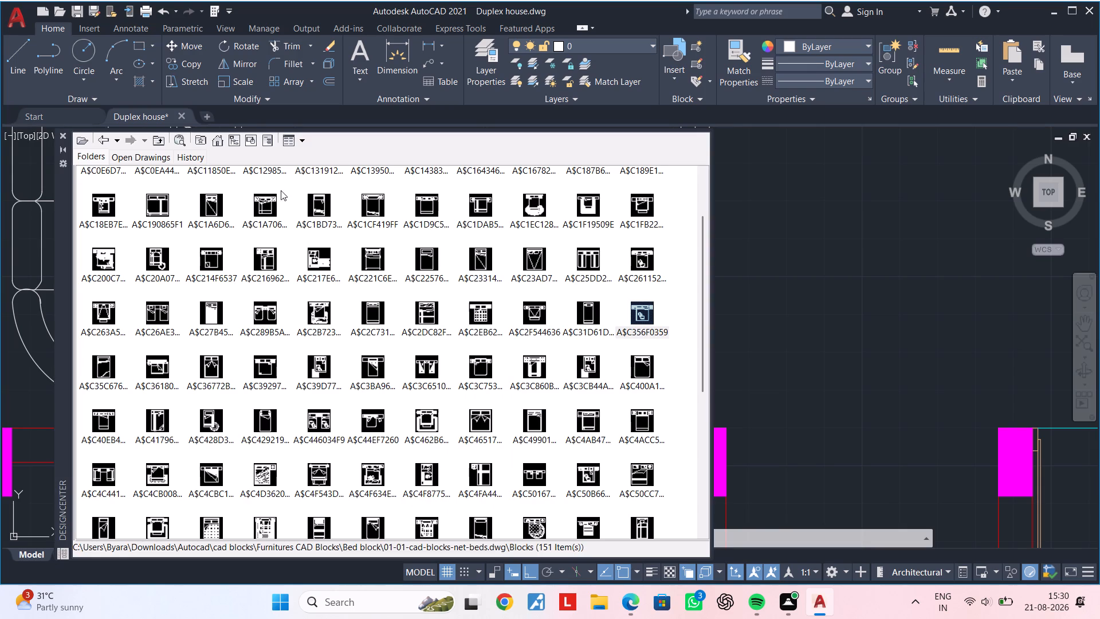
key("Escape")
left_click(211, 140)
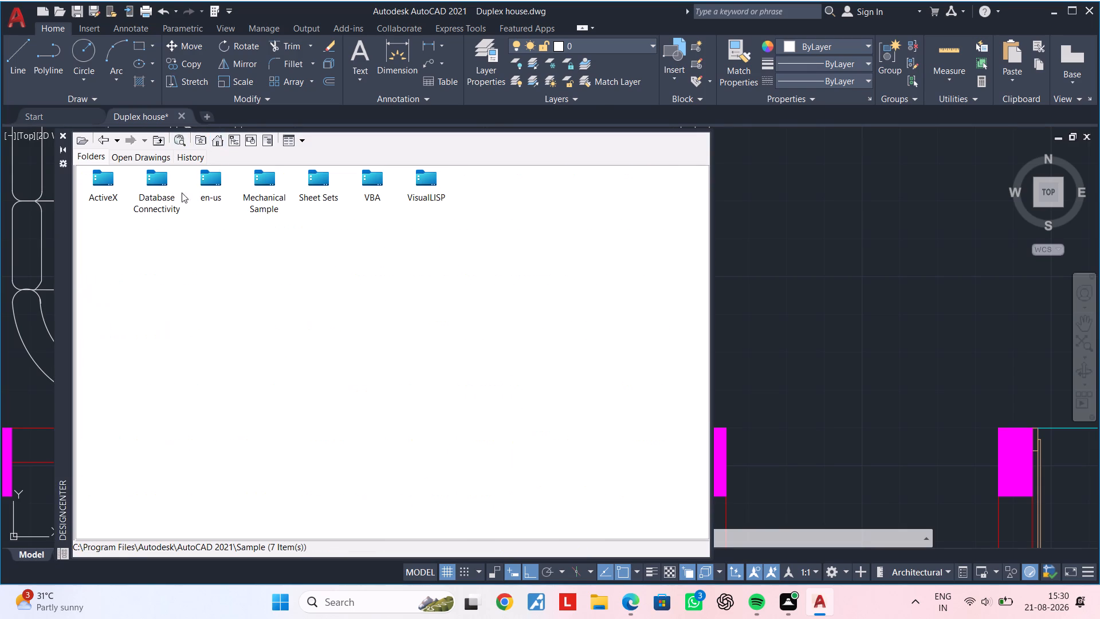
triple_click(201, 187)
left_click(132, 189)
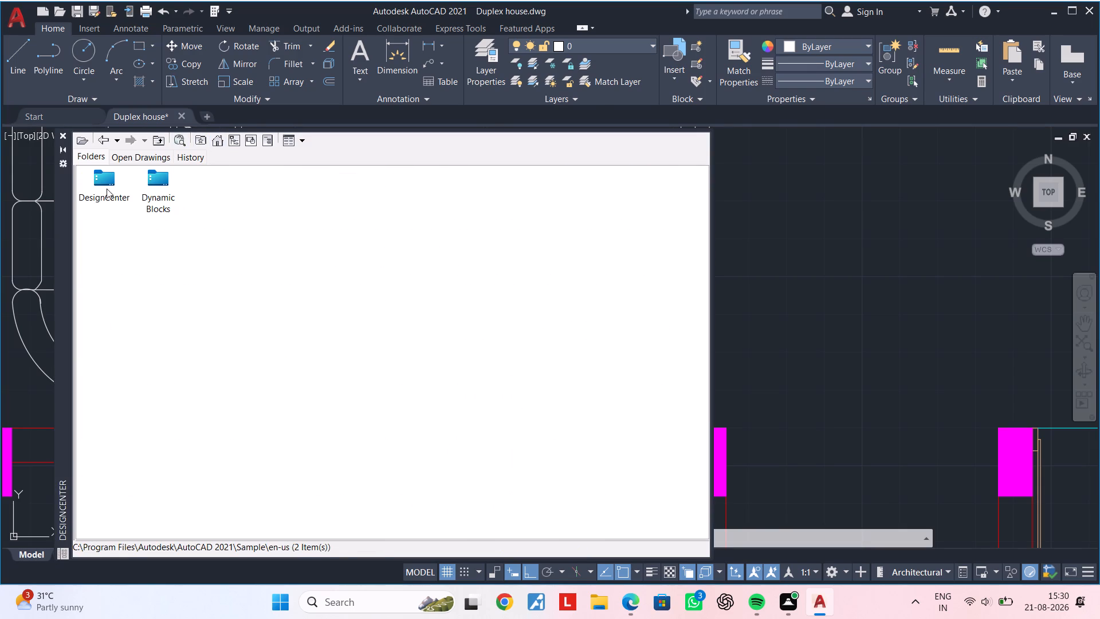
double_click(107, 188)
double_click(144, 245)
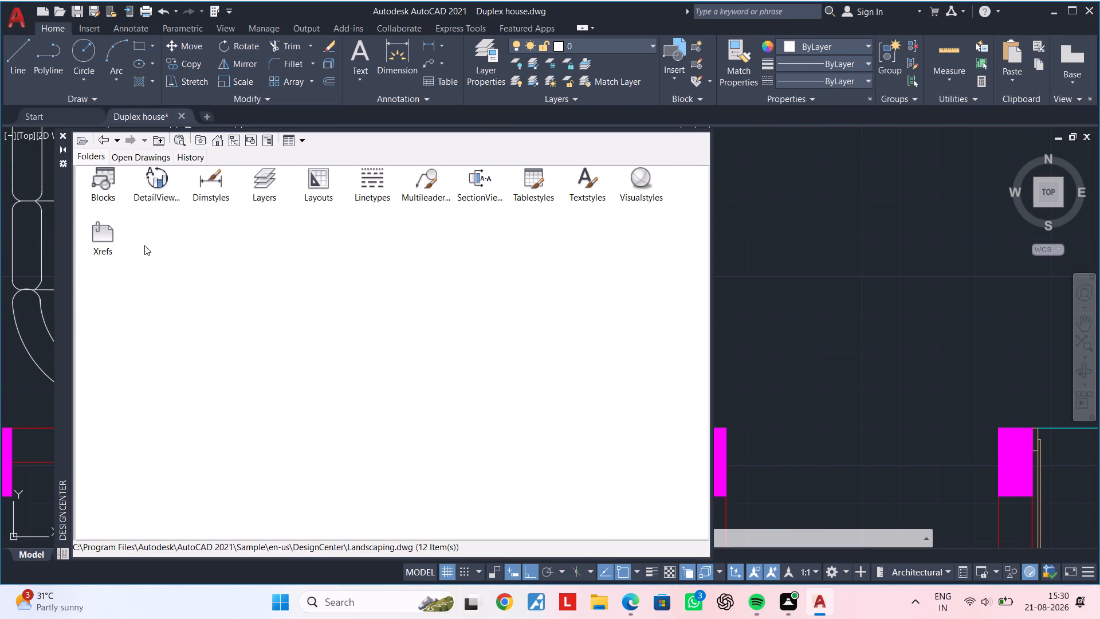
double_click(109, 183)
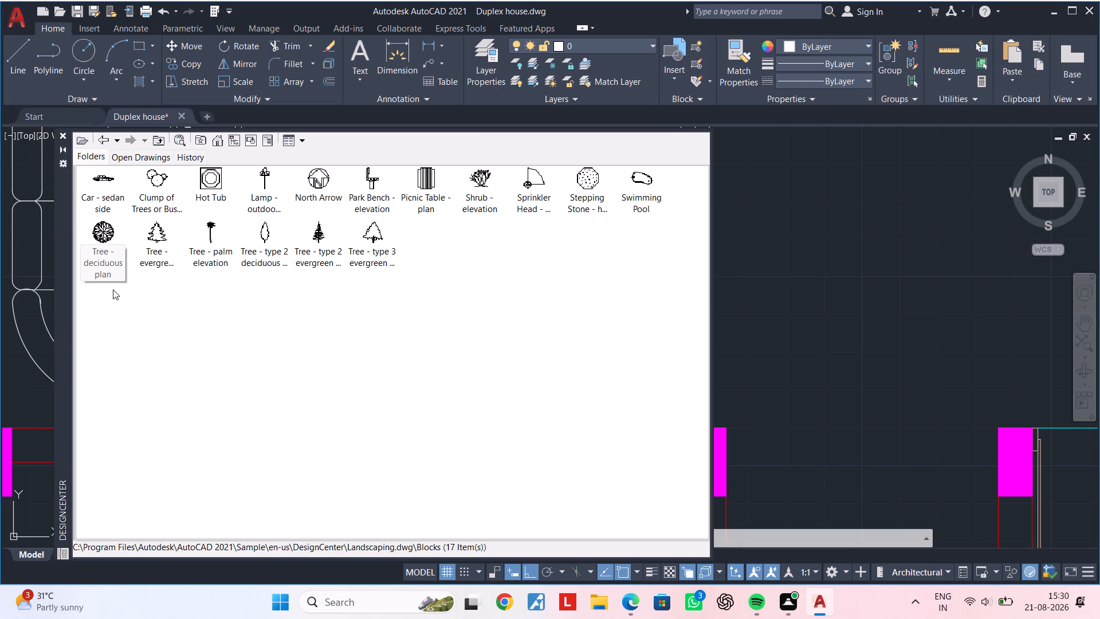
Insert the Tree - deciduous plan block onto the floor plan and close DesignCenter.
left_click_drag(103, 232, 104, 233)
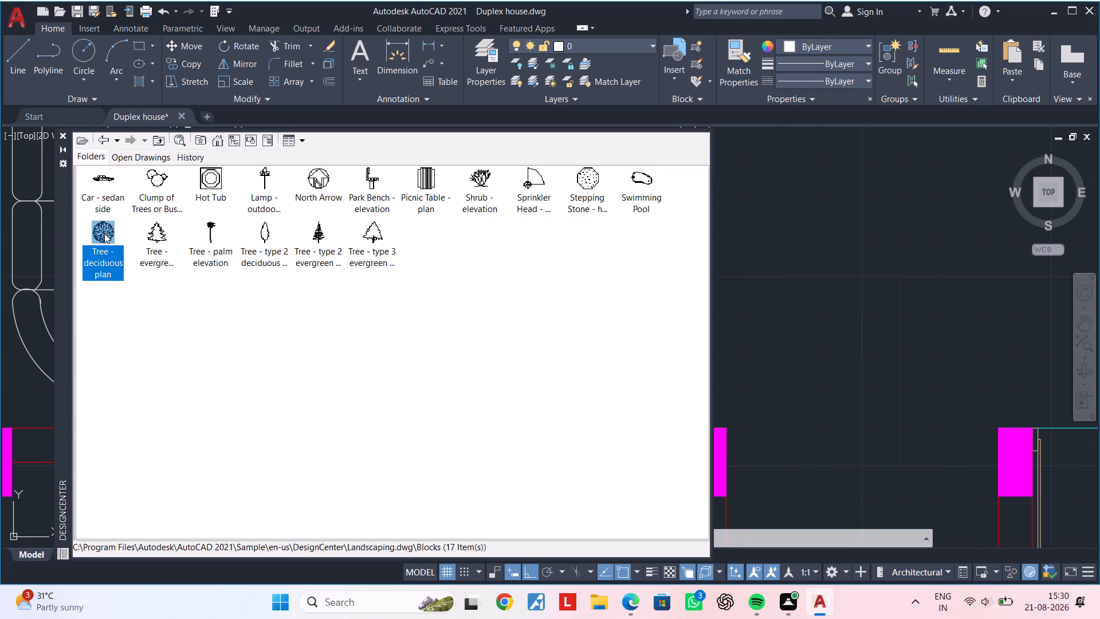
left_click_drag(104, 233, 803, 429)
scroll(789, 342, "down", 4)
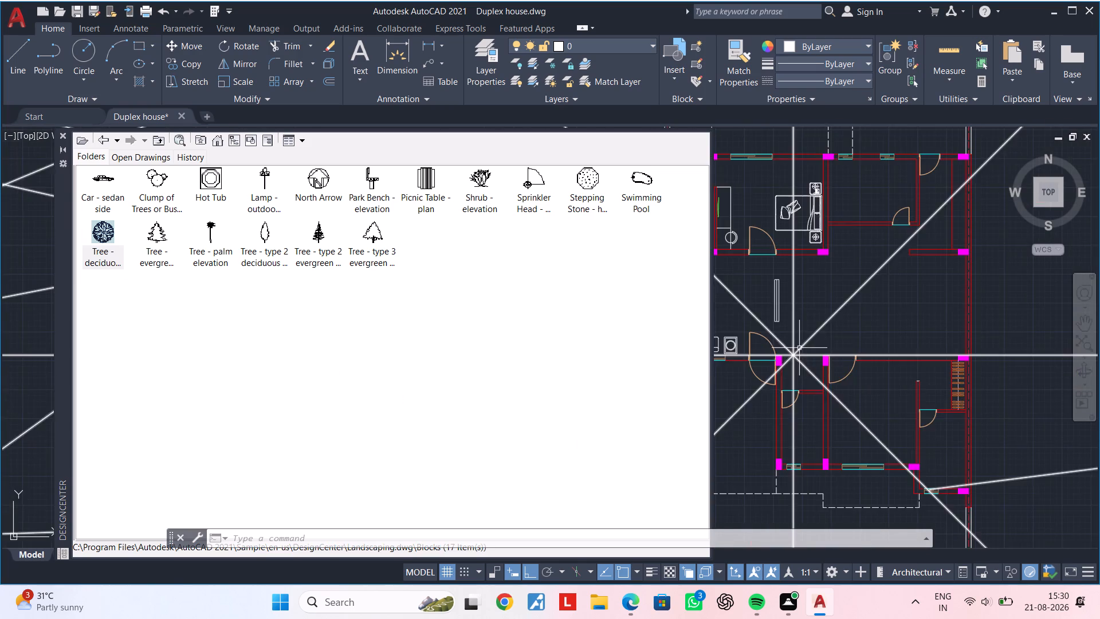
scroll(807, 348, "down", 5)
key("Escape")
key("Escape")
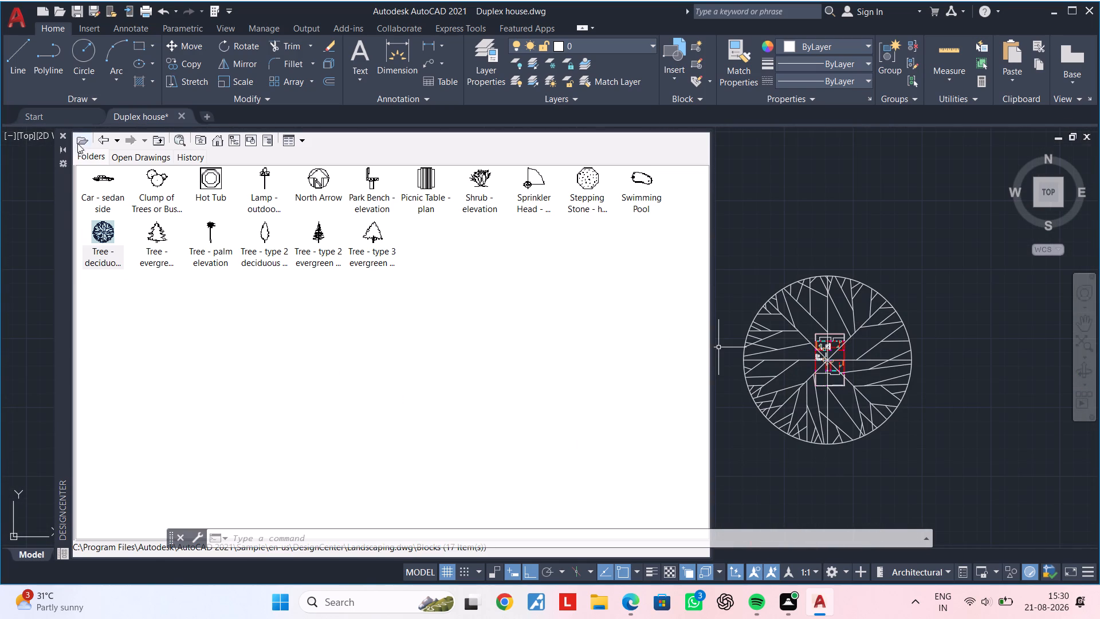
left_click(65, 133)
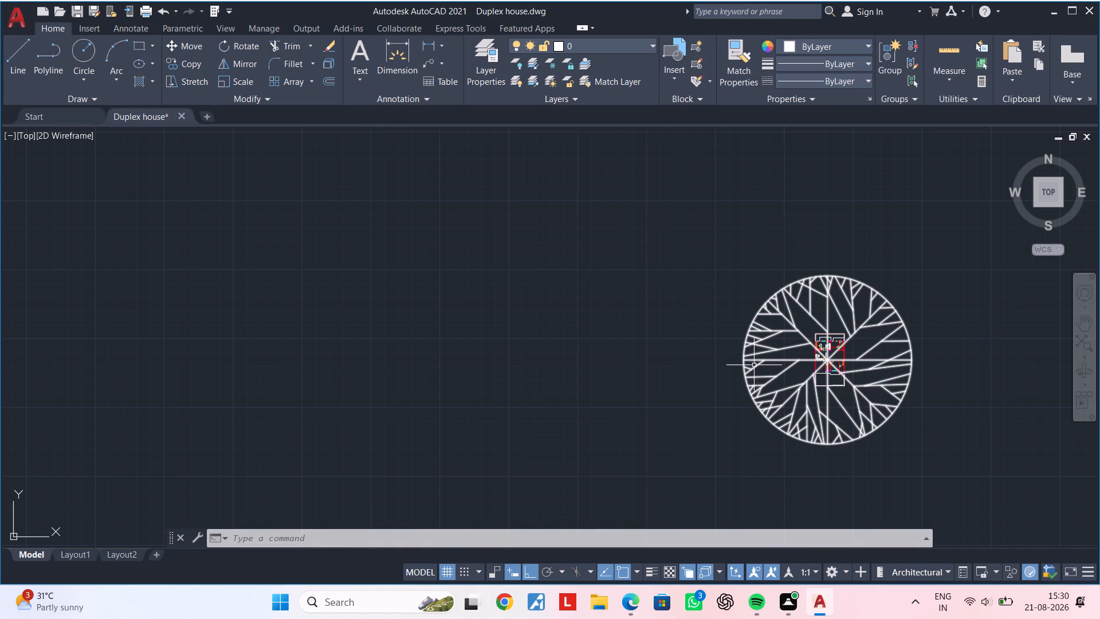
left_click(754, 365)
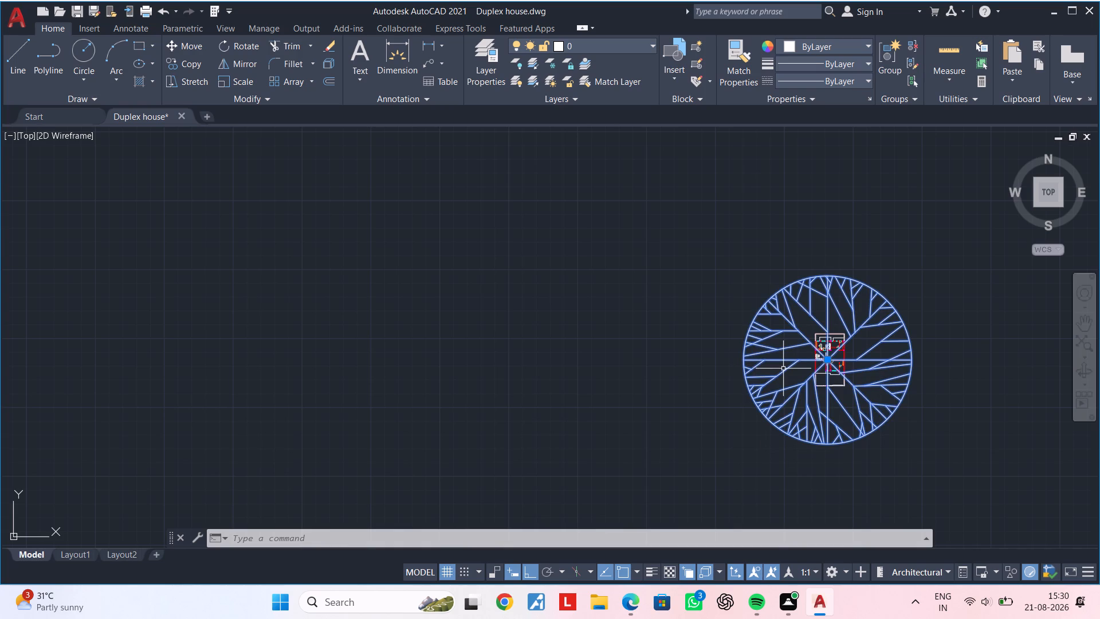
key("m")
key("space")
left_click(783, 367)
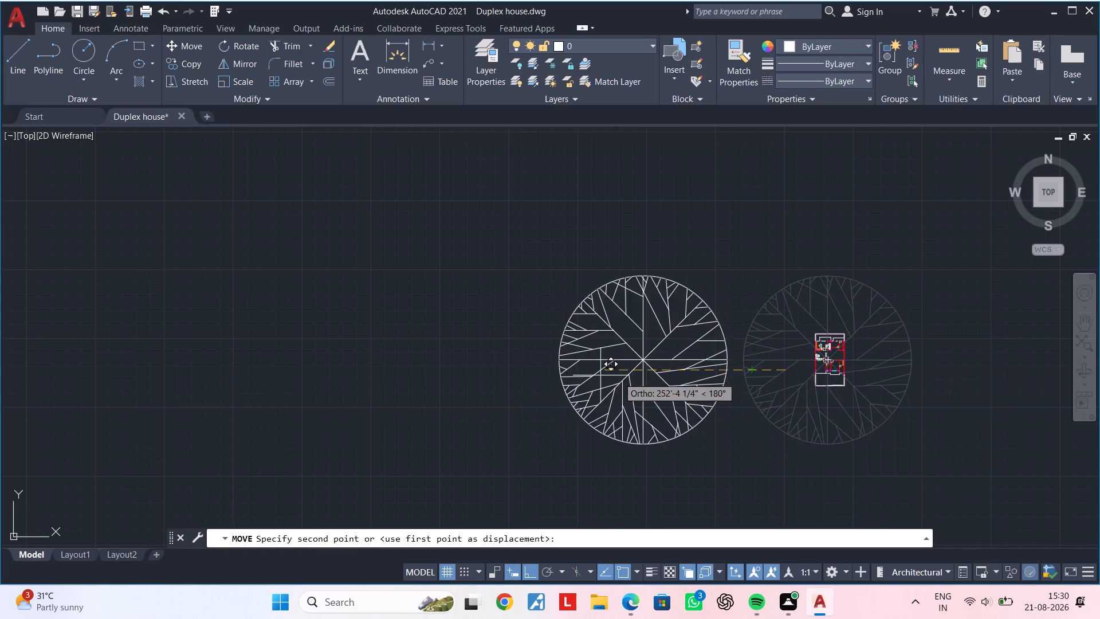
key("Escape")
Scale the oversized tree down freehand about a base point on its west edge until it is smaller than the house.
left_click(747, 370)
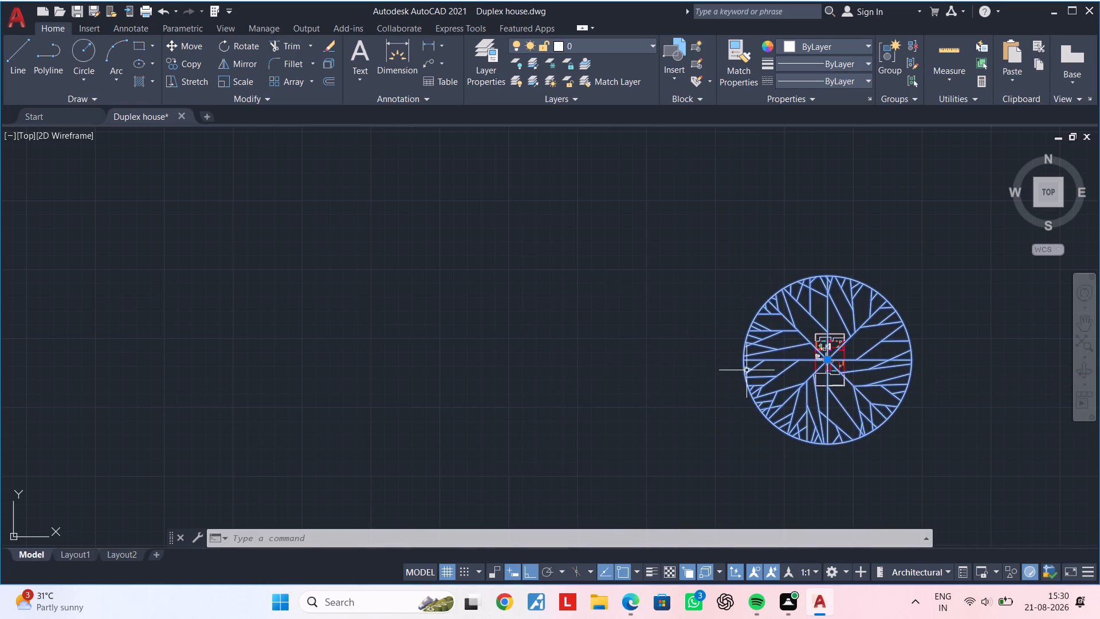
type("SC")
key("space")
left_click(747, 370)
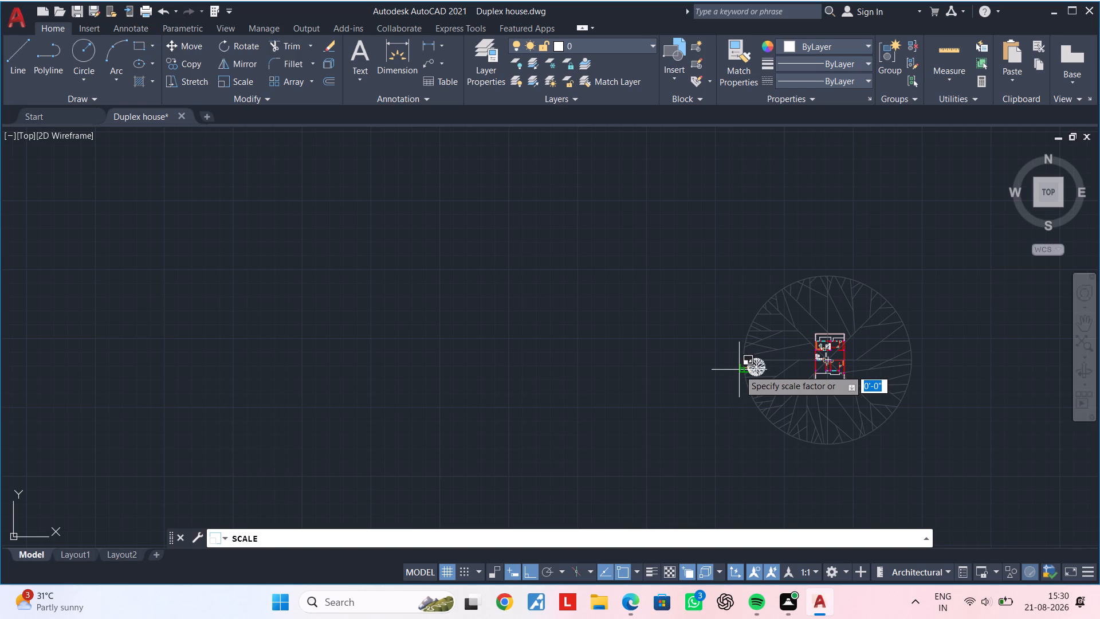
left_click(744, 370)
Move the tree due east, with Ortho on, into the house plan south of the side table and sofa wall.
scroll(769, 372, "up", 3)
middle_click_drag(755, 370, 322, 363)
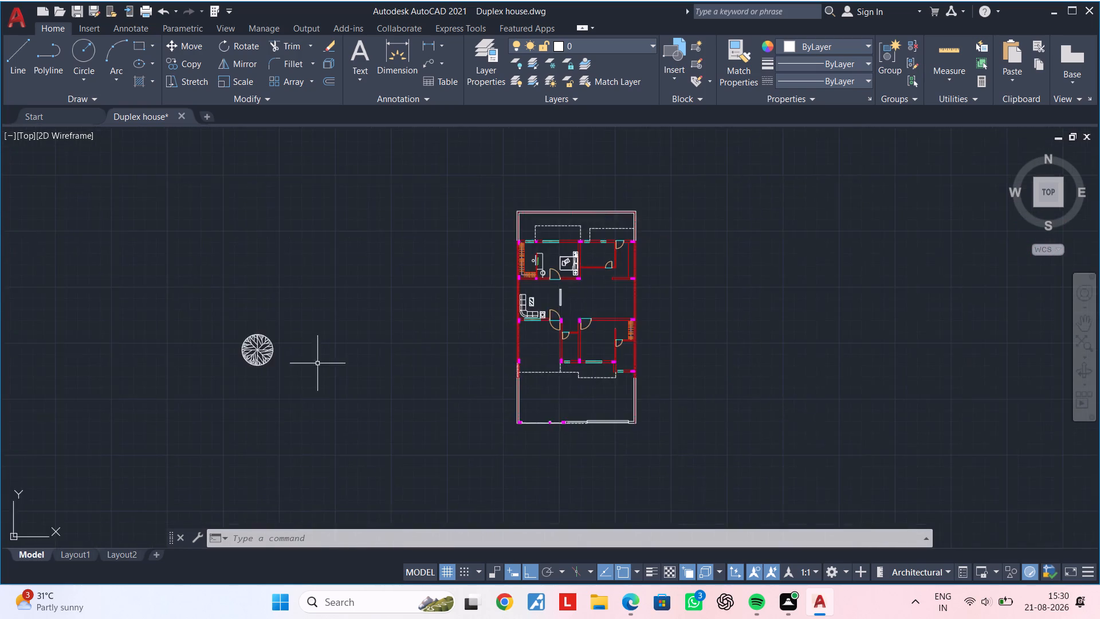
scroll(215, 362, "up", 2)
left_click(308, 316)
left_click(285, 340)
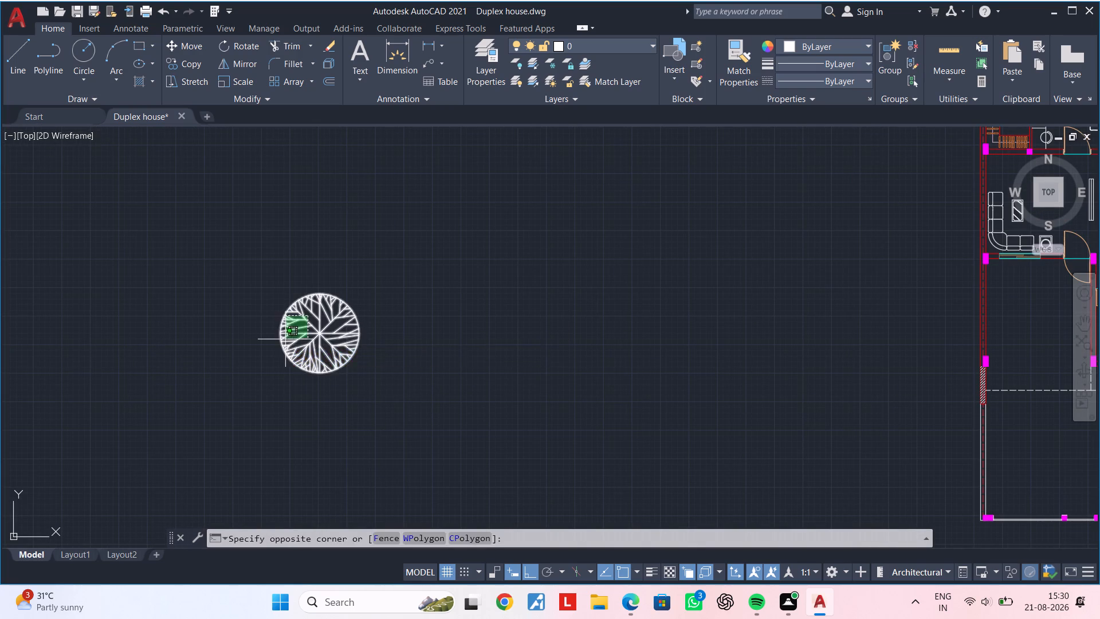
type("M")
key("space")
left_click(285, 339)
left_click_drag(286, 339, 304, 339)
scroll(773, 334, "down", 1)
middle_click_drag(771, 335, 473, 340)
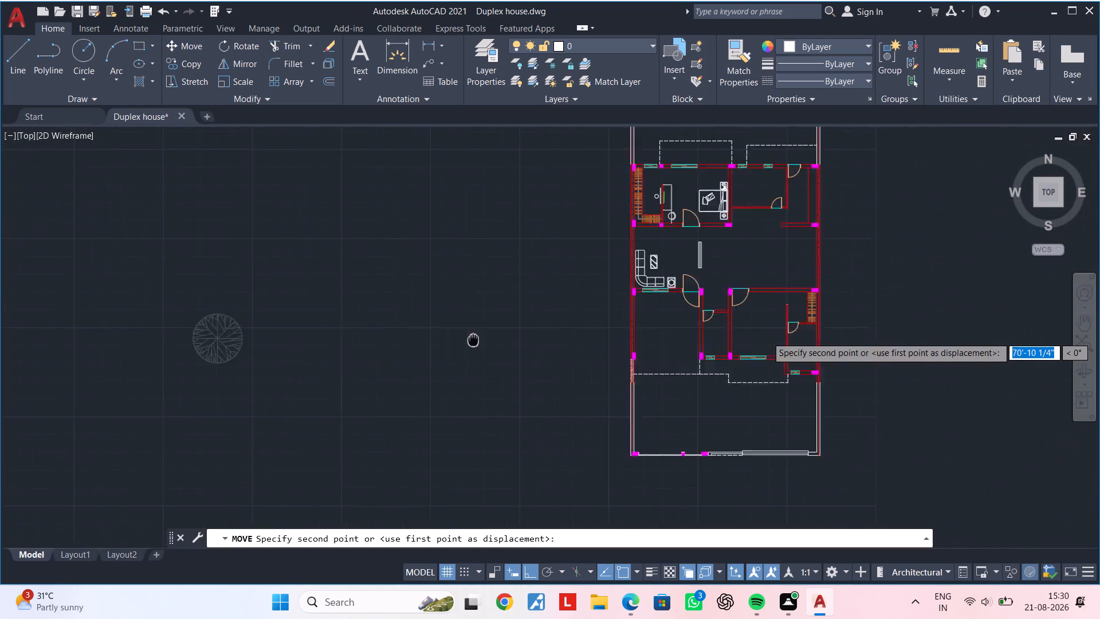
middle_click_drag(473, 340, 56, 404)
scroll(95, 341, "up", 3)
scroll(100, 425, "up", 2)
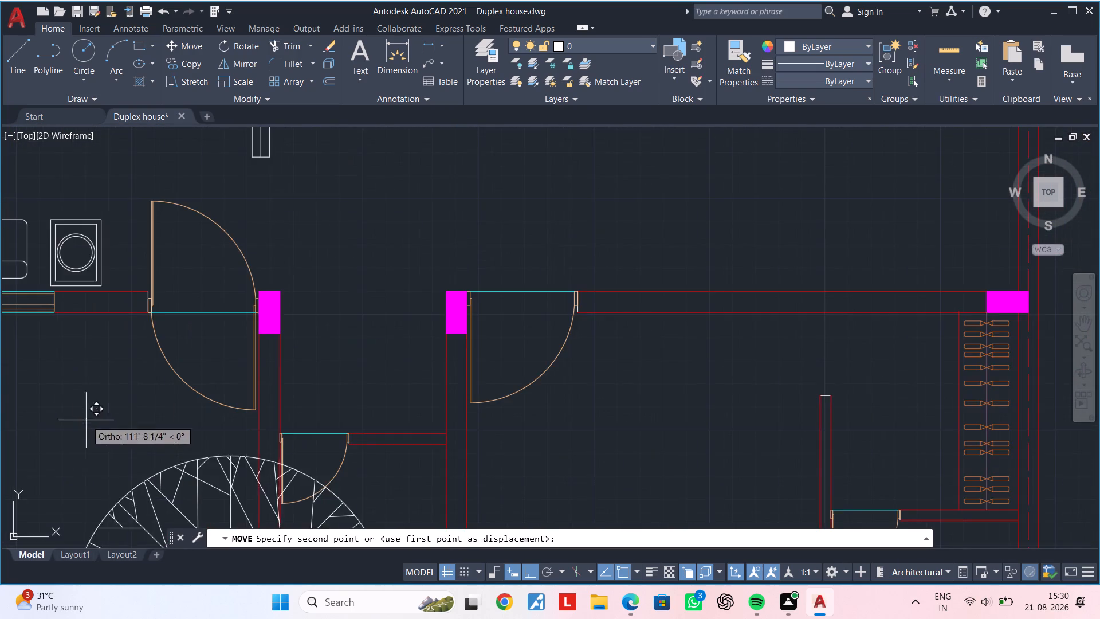
middle_click_drag(45, 340, 380, 362)
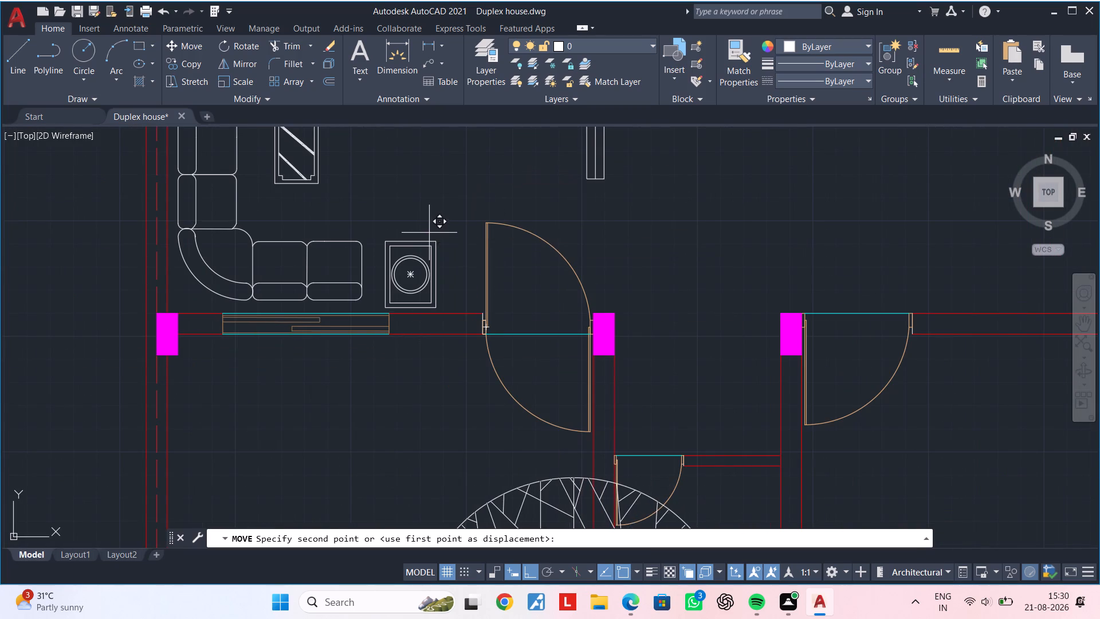
left_click(429, 223)
key("Escape")
middle_click_drag(525, 559, 536, 450)
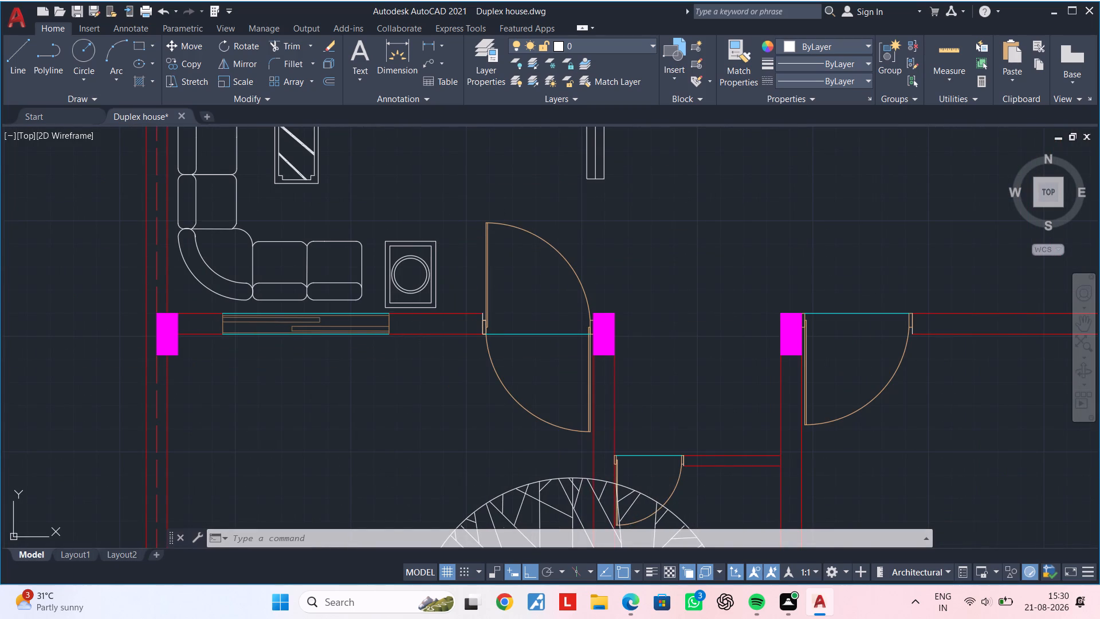
key("Escape")
key("Escape")
Scale the tree down again freehand about a base point on its west part, to roughly side-table size.
left_click(525, 483)
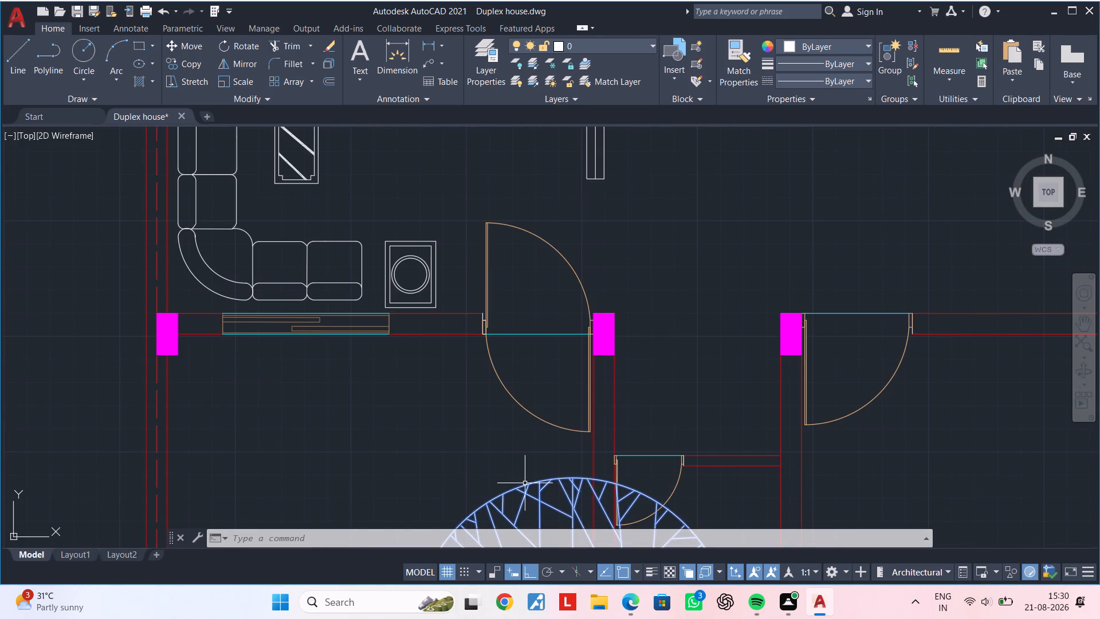
scroll(525, 483, "down", 2)
middle_click_drag(532, 479, 558, 4)
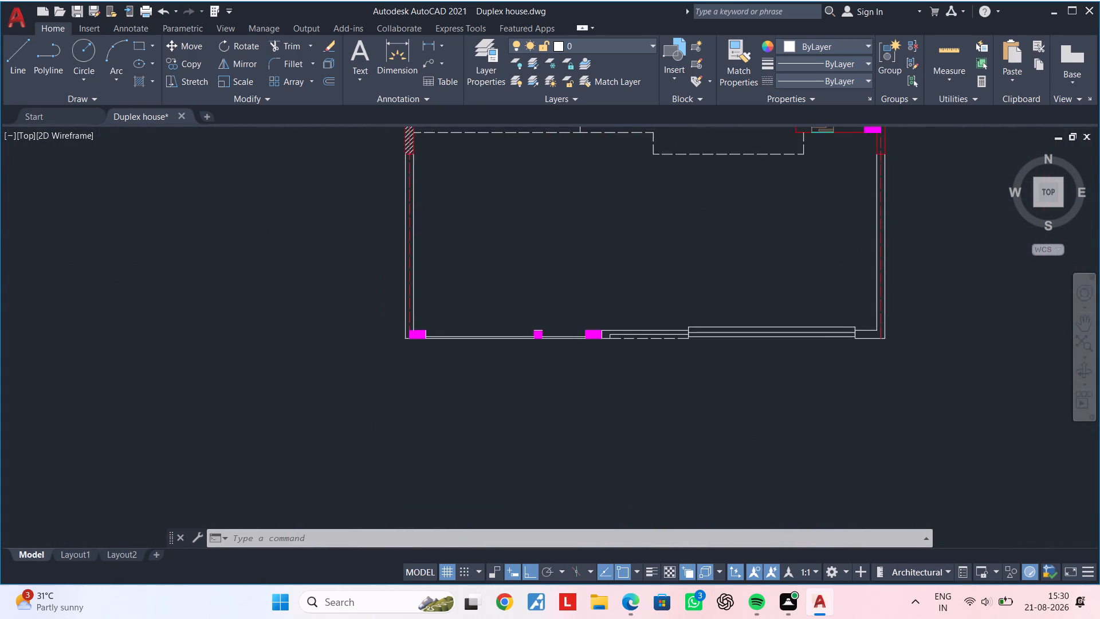
middle_click_drag(558, 4, 485, 246)
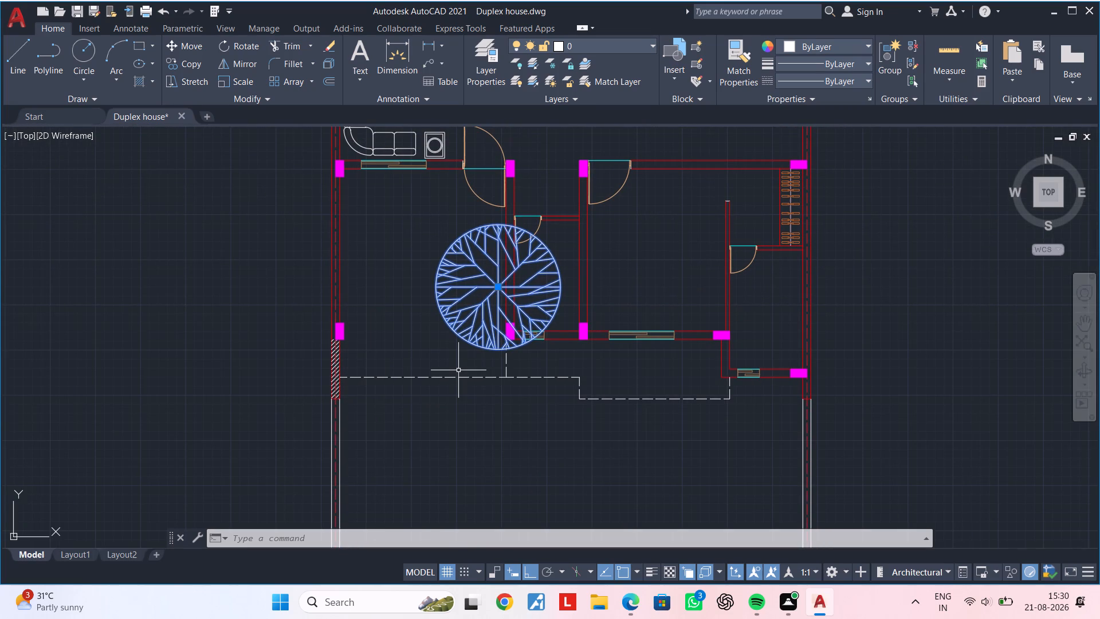
type("SC")
key("space")
left_click(454, 300)
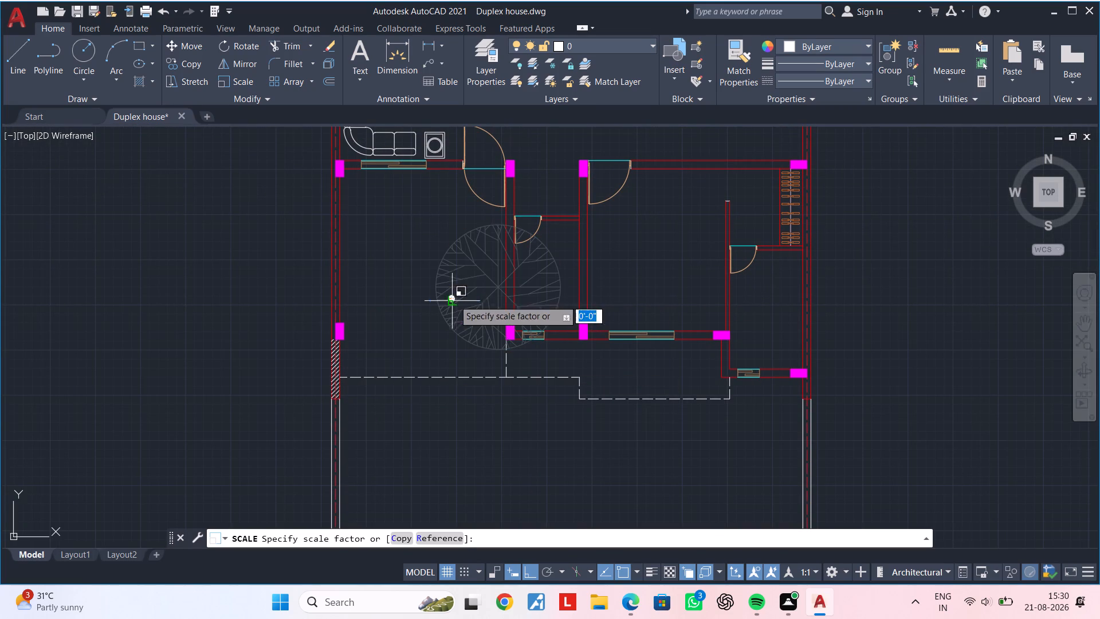
left_click(457, 299)
Move the small tree onto the side table beside the L-shaped sofa, snapping to the centre of the concentric circles.
scroll(457, 299, "up", 1)
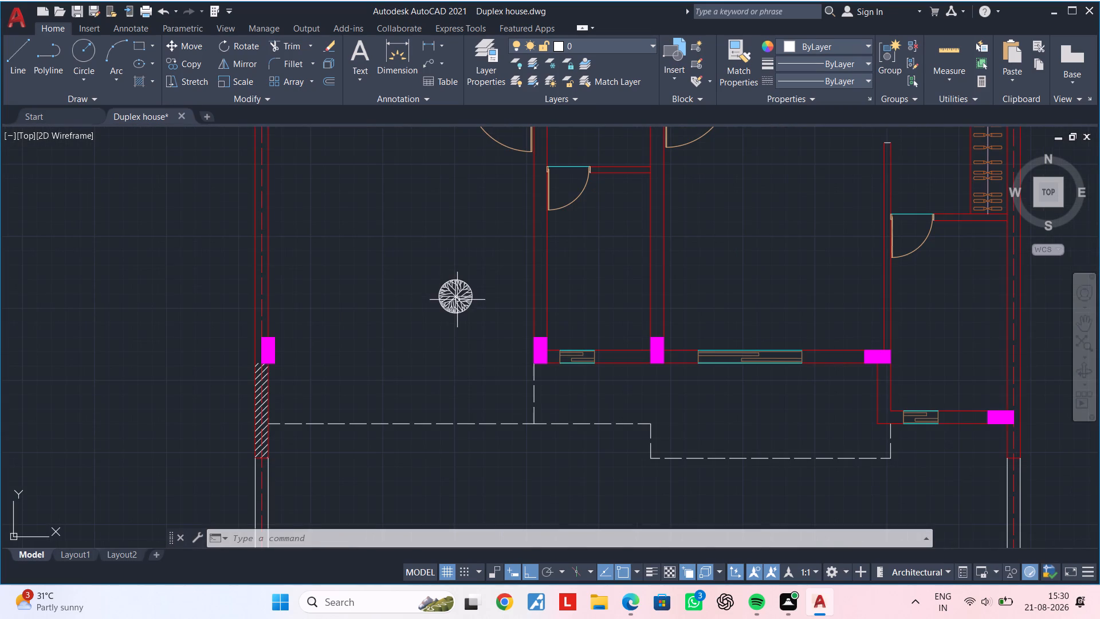
left_click(457, 300)
key("m")
key("space")
double_click(454, 287)
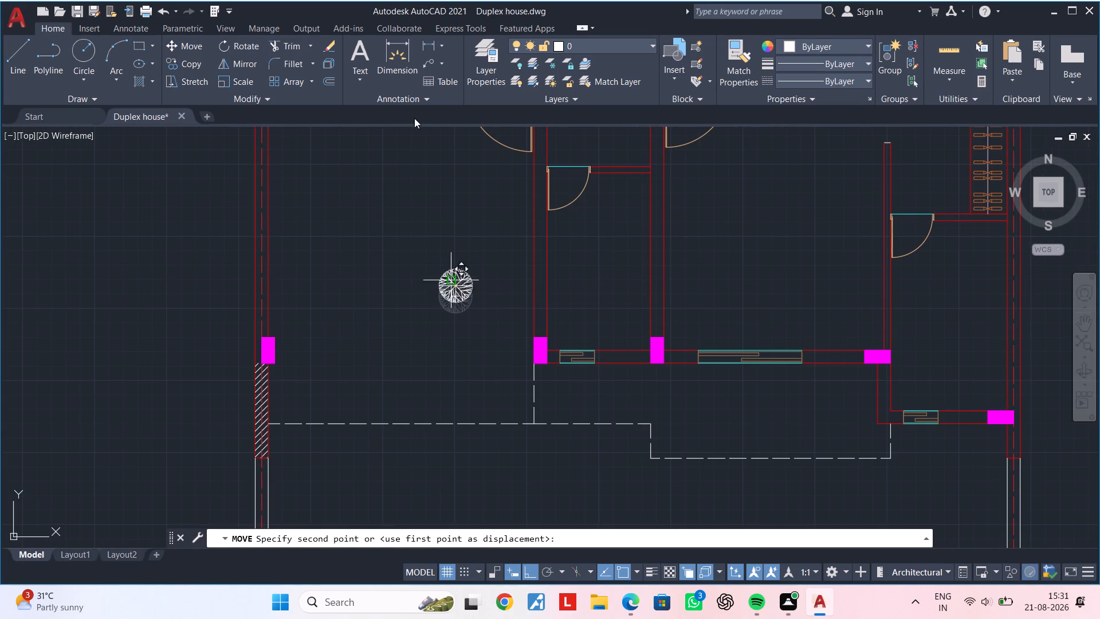
middle_click_drag(410, 114, 439, 453)
scroll(424, 343, "down", 2)
middle_click_drag(426, 333, 426, 378)
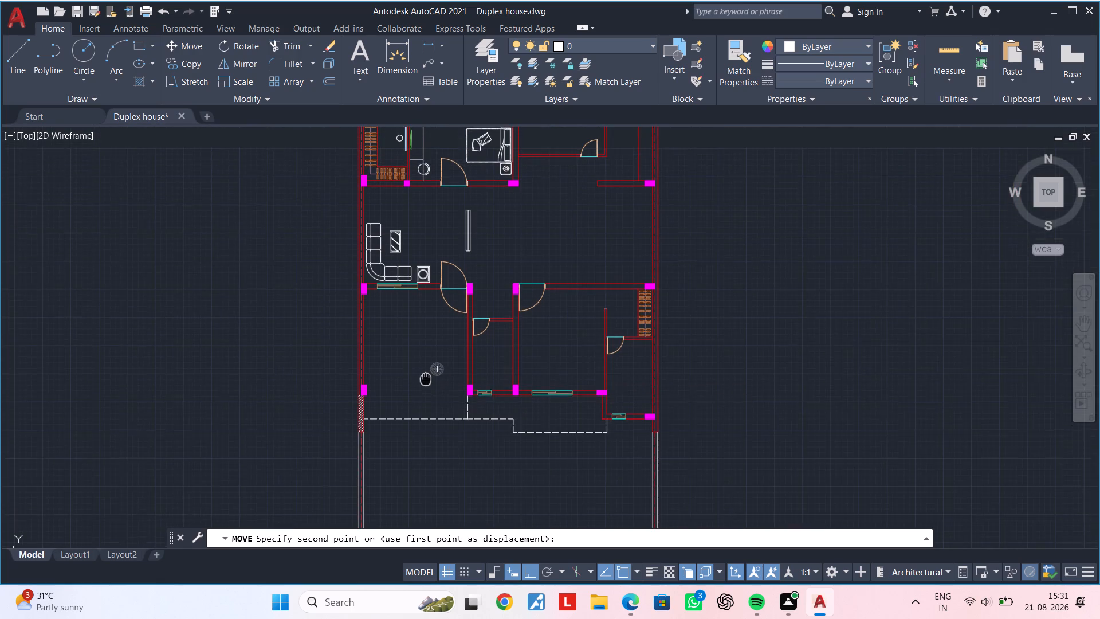
middle_click_drag(426, 378, 425, 416)
scroll(408, 333, "up", 2)
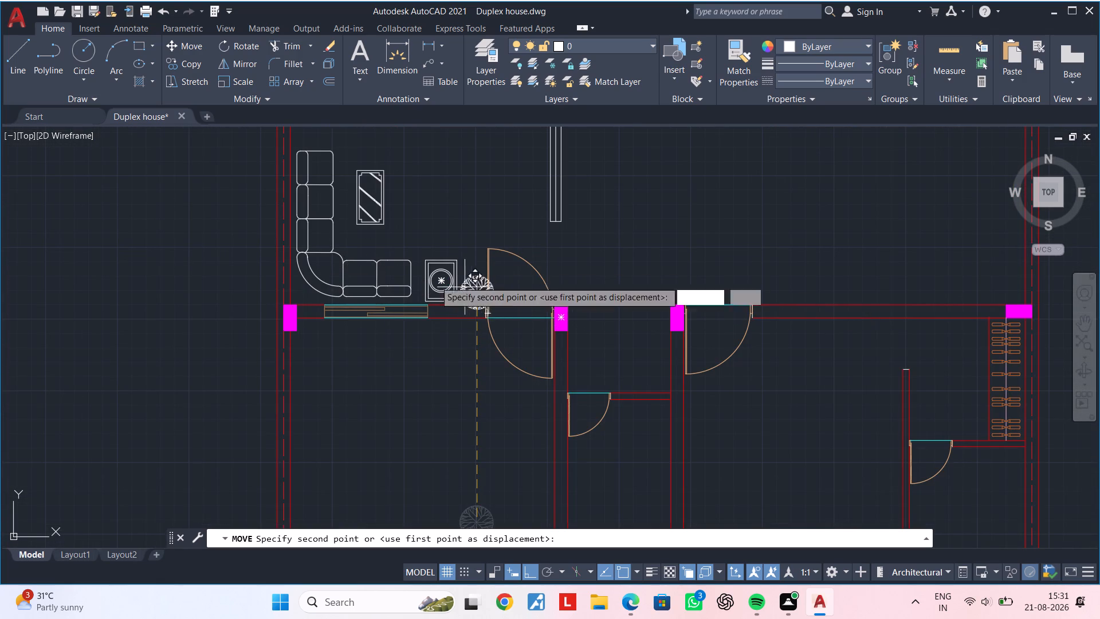
scroll(392, 272, "up", 3)
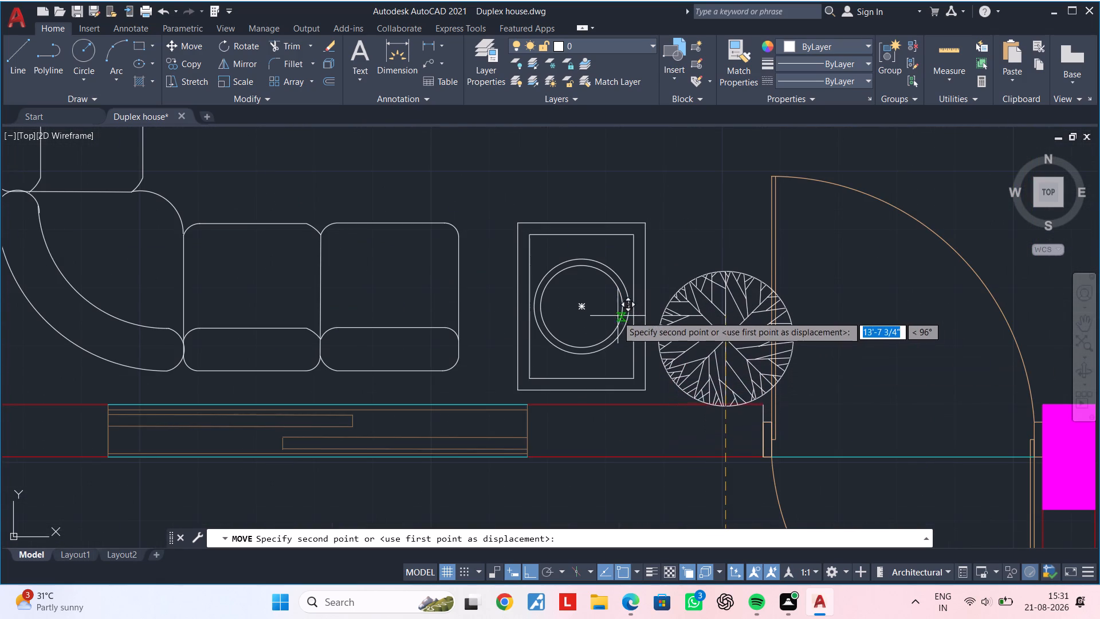
left_click(584, 308)
scroll(641, 348, "down", 1)
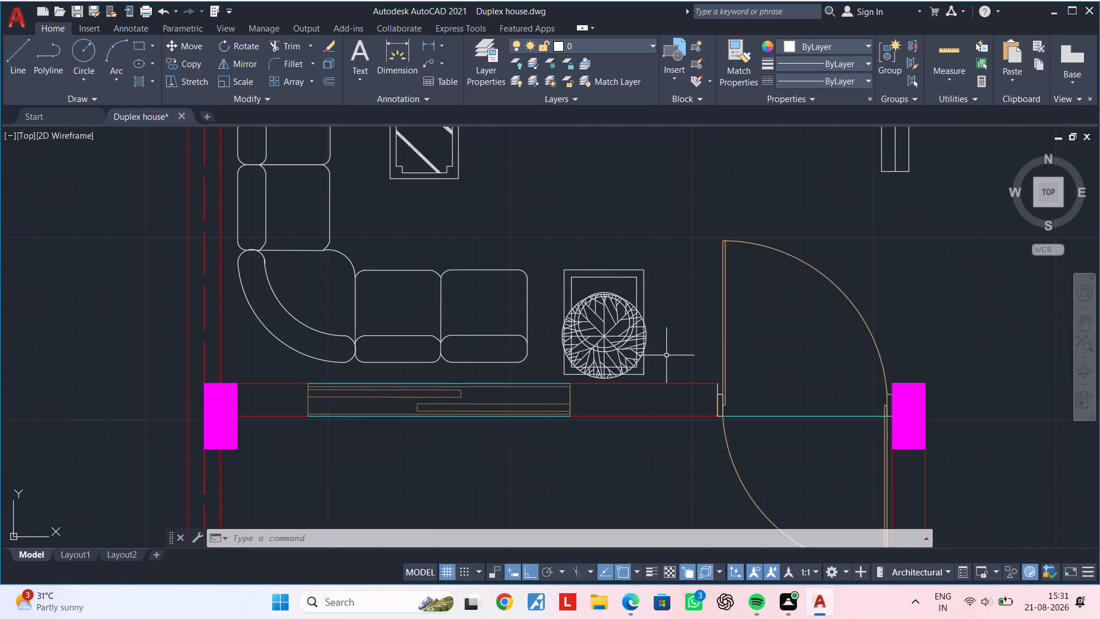
middle_click_drag(667, 355, 559, 406)
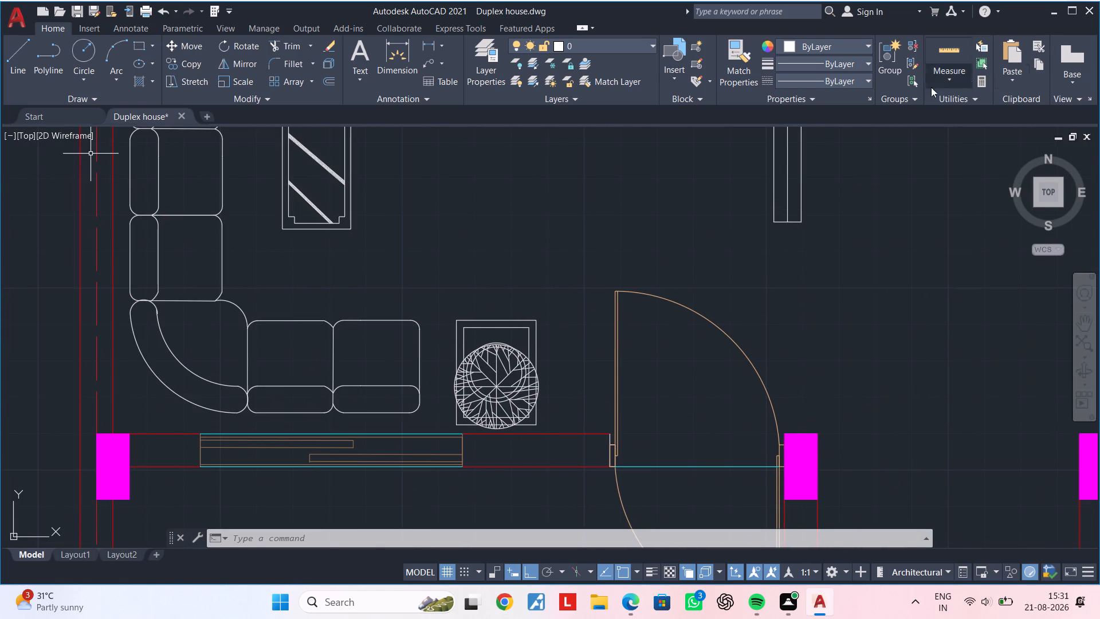
Close the web browser and music player windows behind the drawing, and return the drawing window to full size.
left_click_drag(1099, 156, 636, 0)
left_click_drag(1046, 0, 1099, 0)
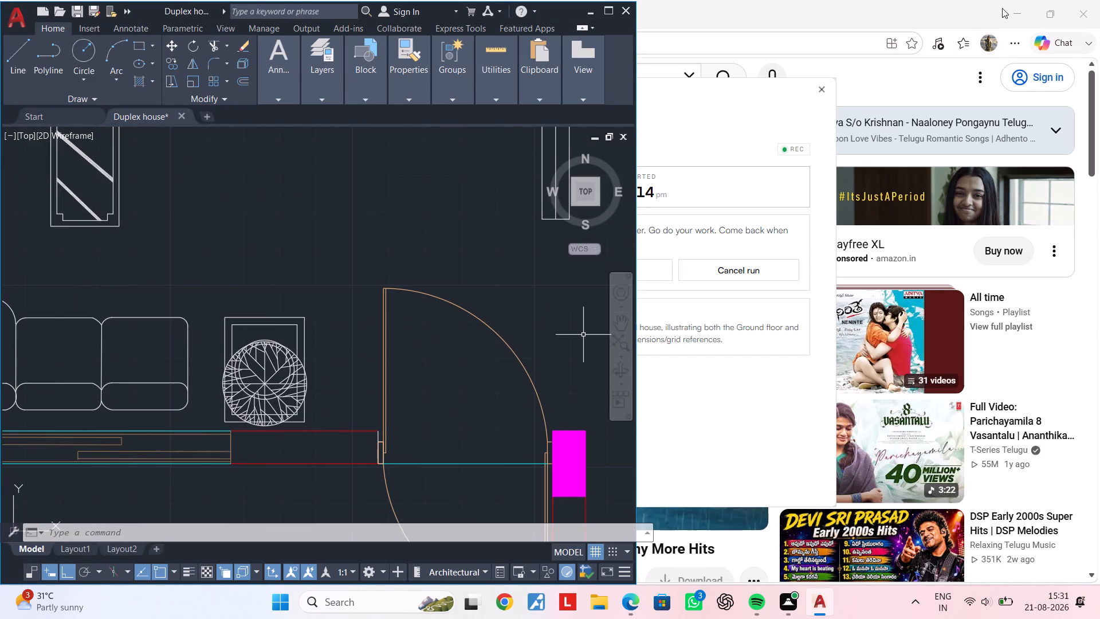
left_click(1085, 14)
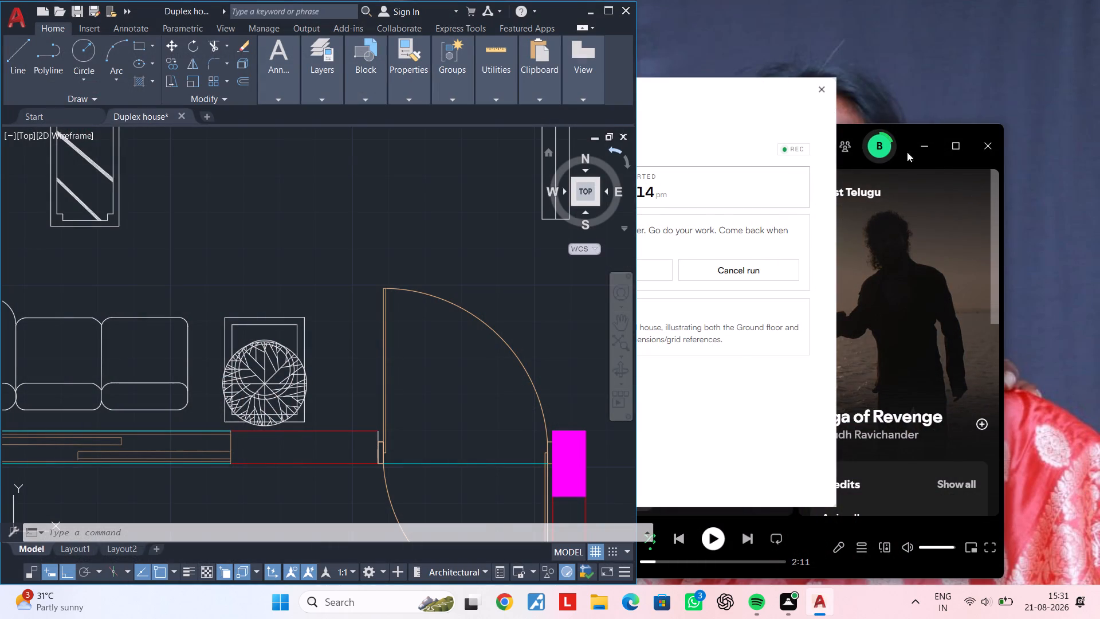
left_click(988, 157)
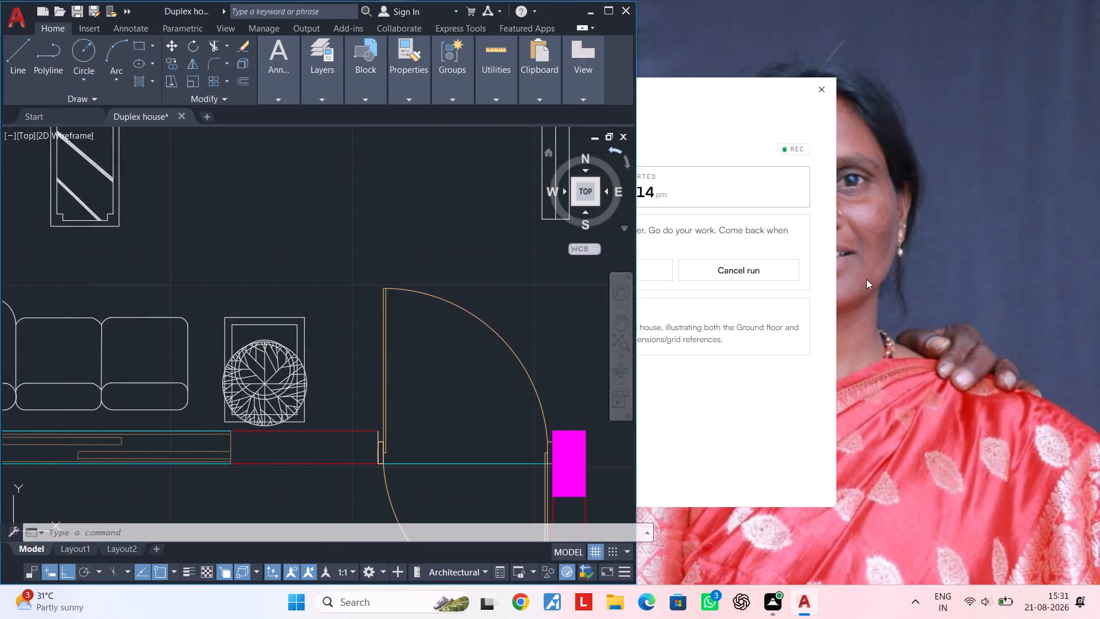
left_click(610, 17)
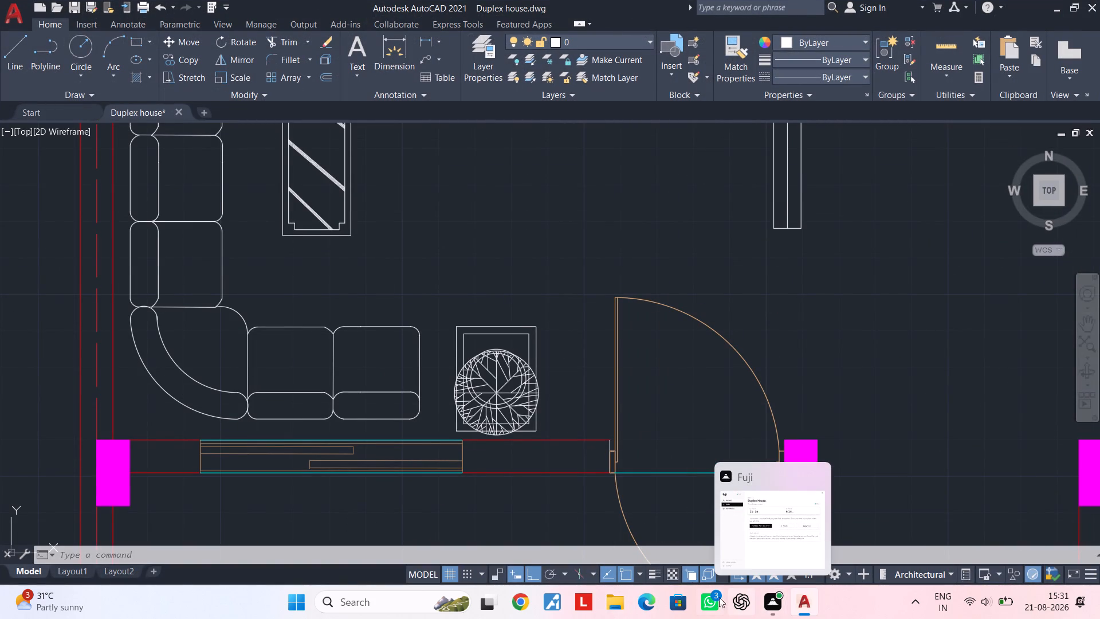
Switch to Microsoft Edge, search the web for YouTube and open its home page.
left_click(650, 602)
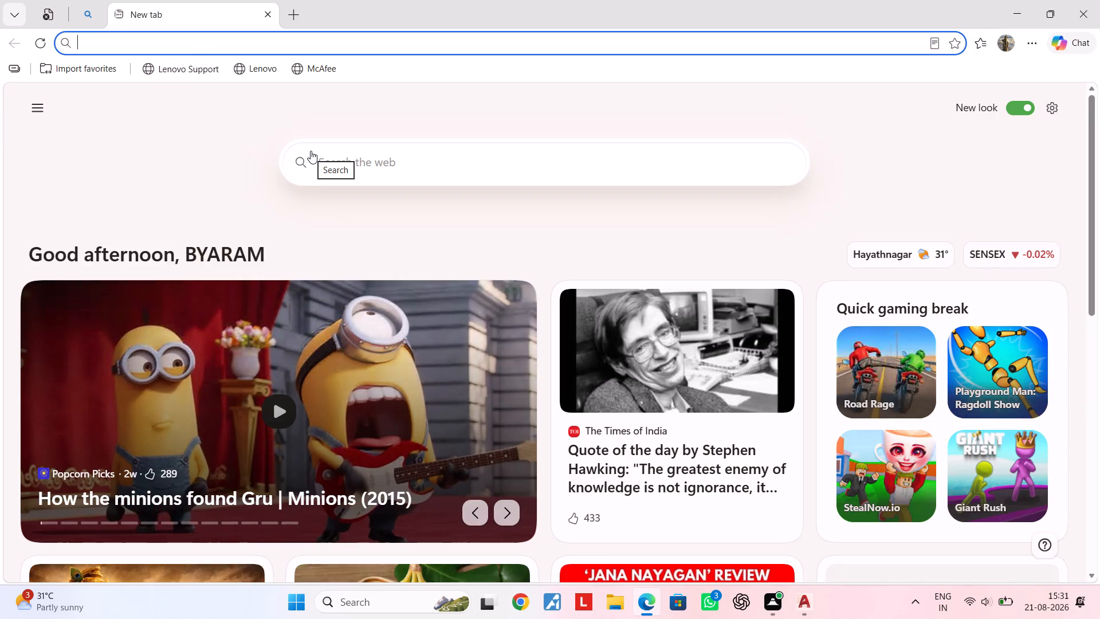
left_click(311, 151)
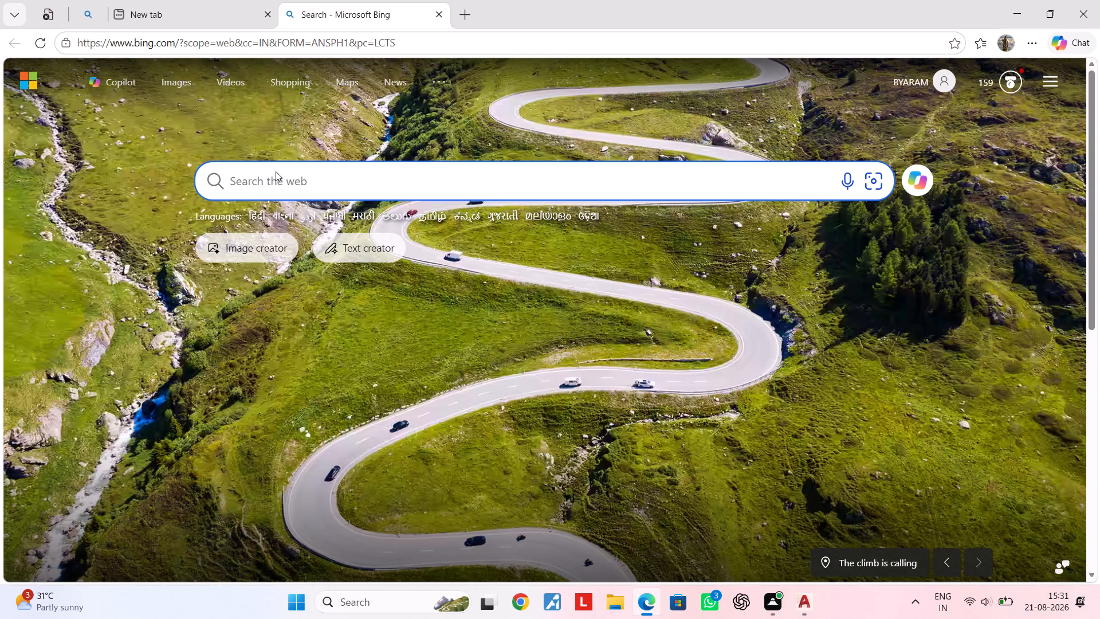
key("y")
key("o")
key("u")
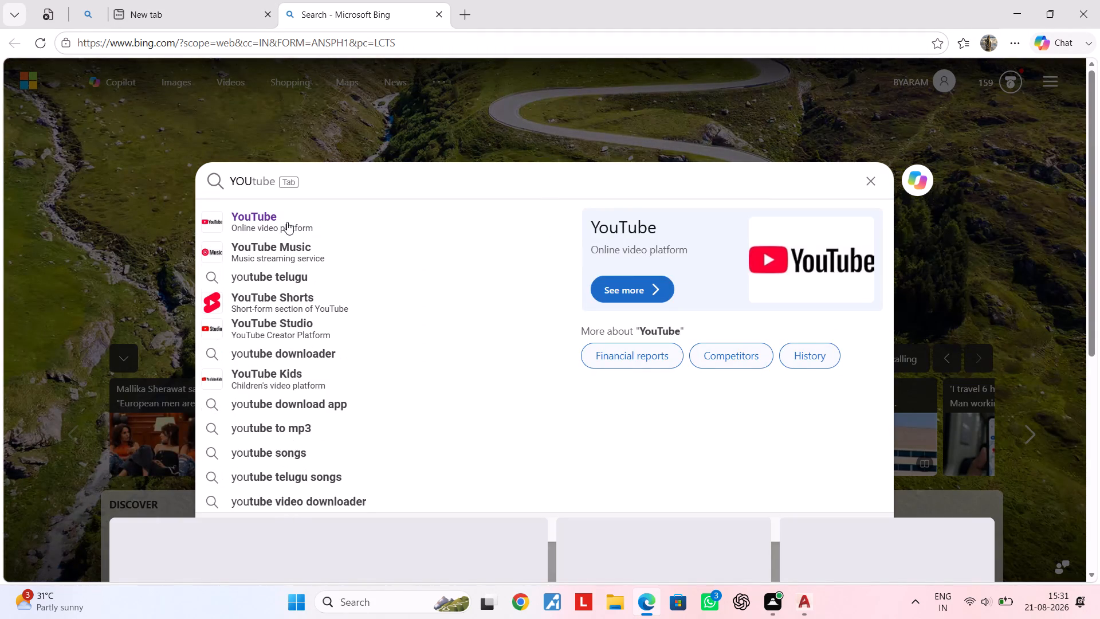
left_click(287, 222)
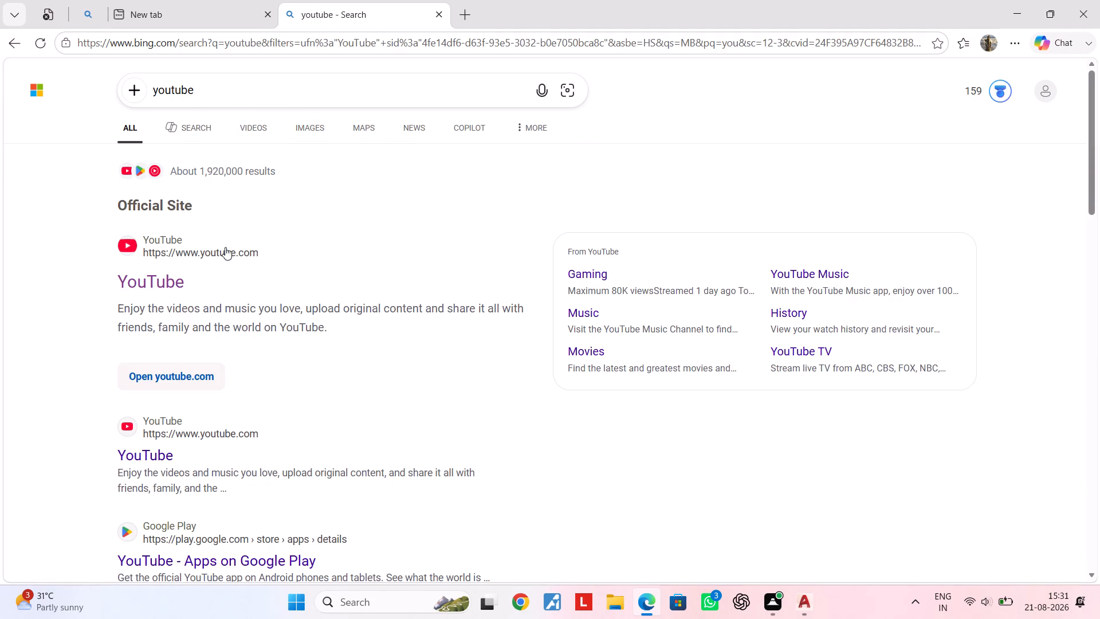
left_click(176, 284)
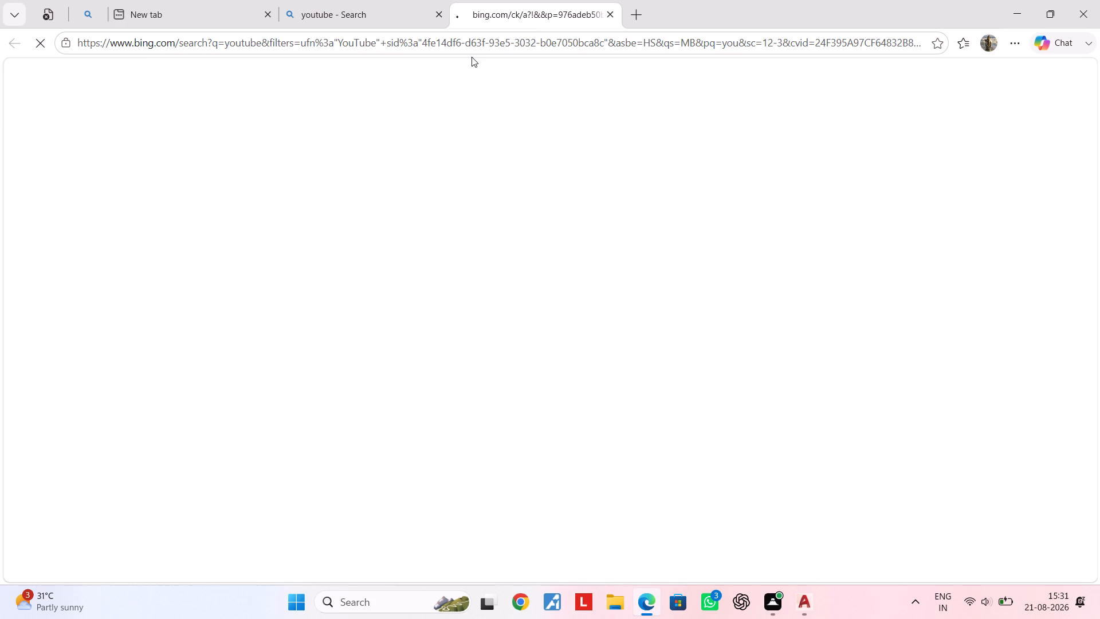
left_click(612, 10)
left_click(155, 267)
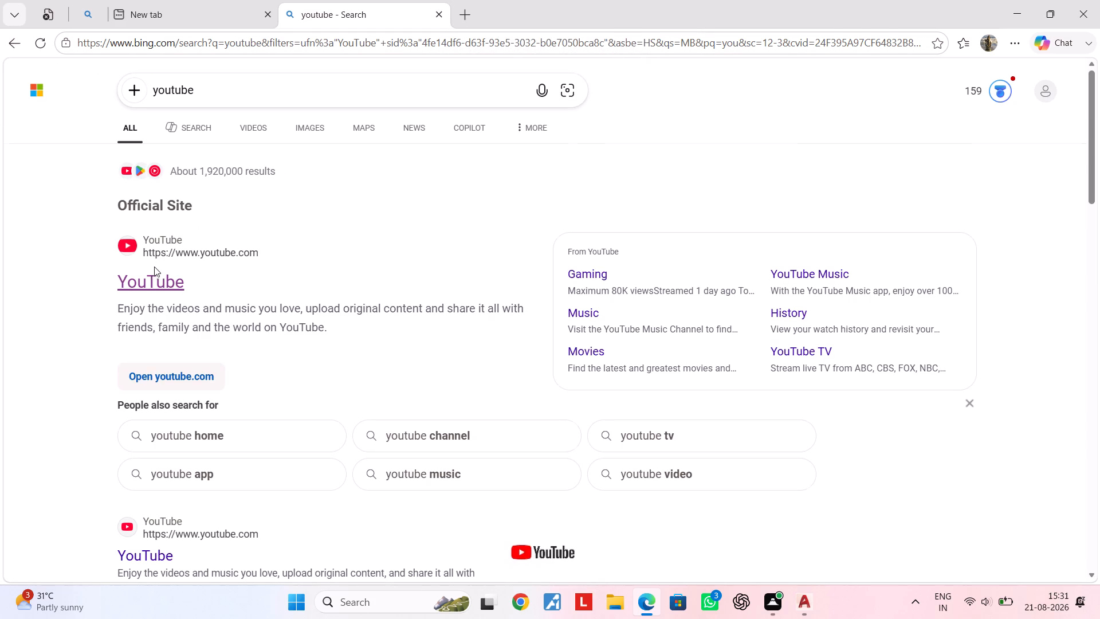
left_click(608, 8)
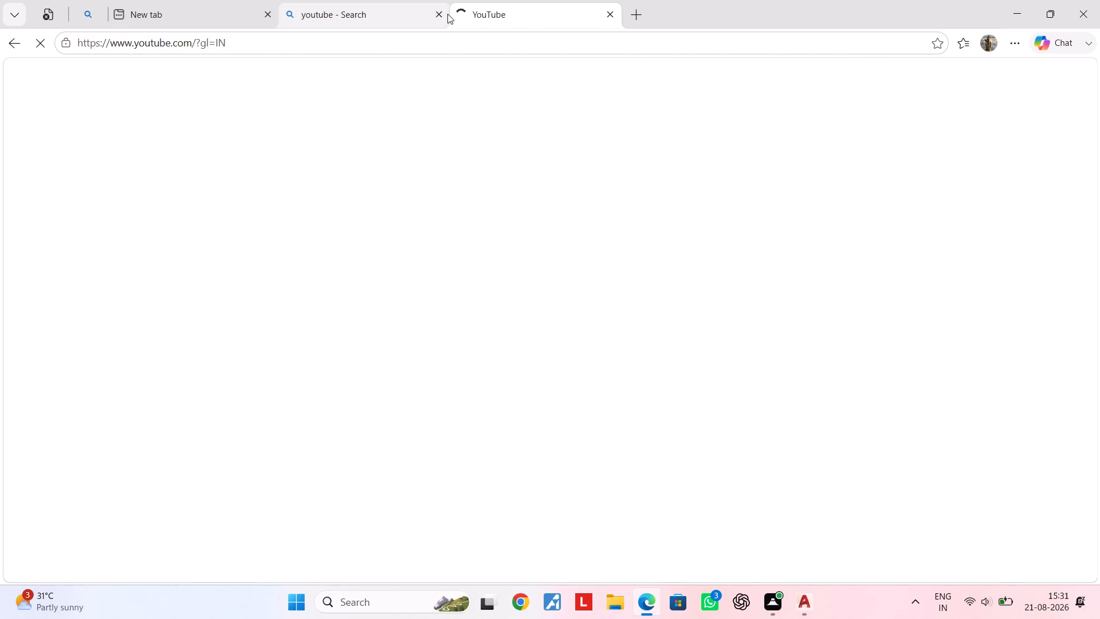
left_click(447, 14)
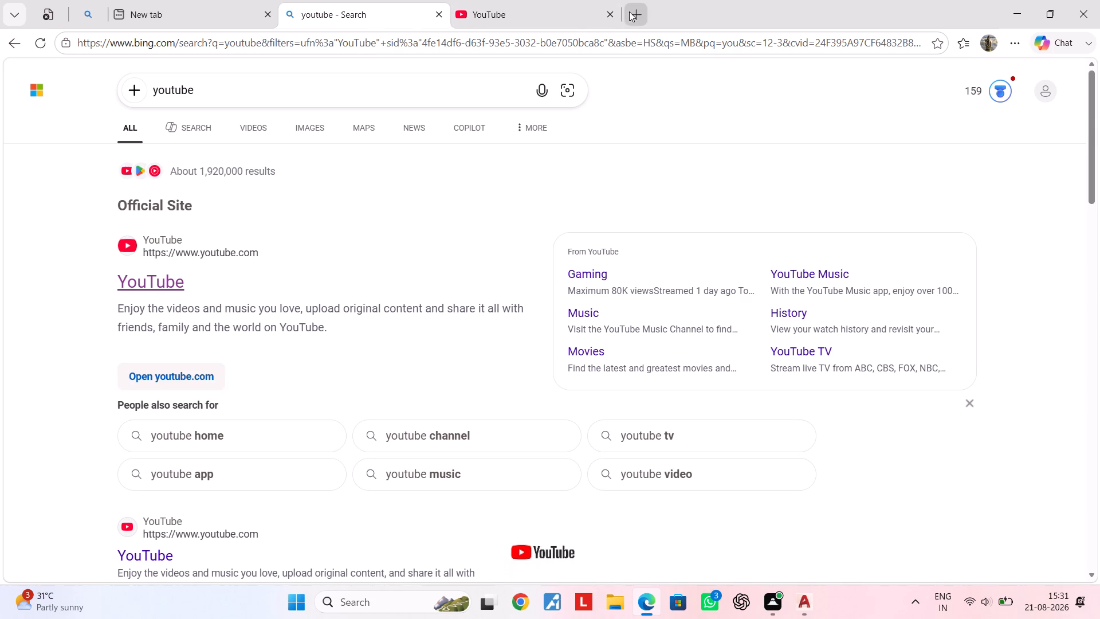
left_click(629, 11)
left_click(156, 38)
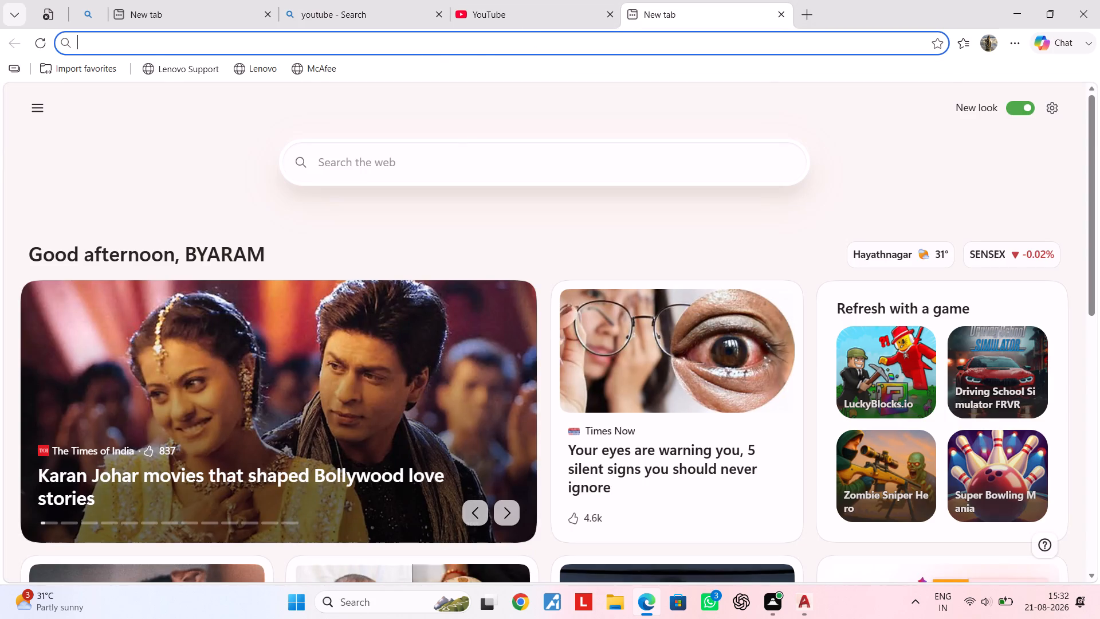
left_click(125, 70)
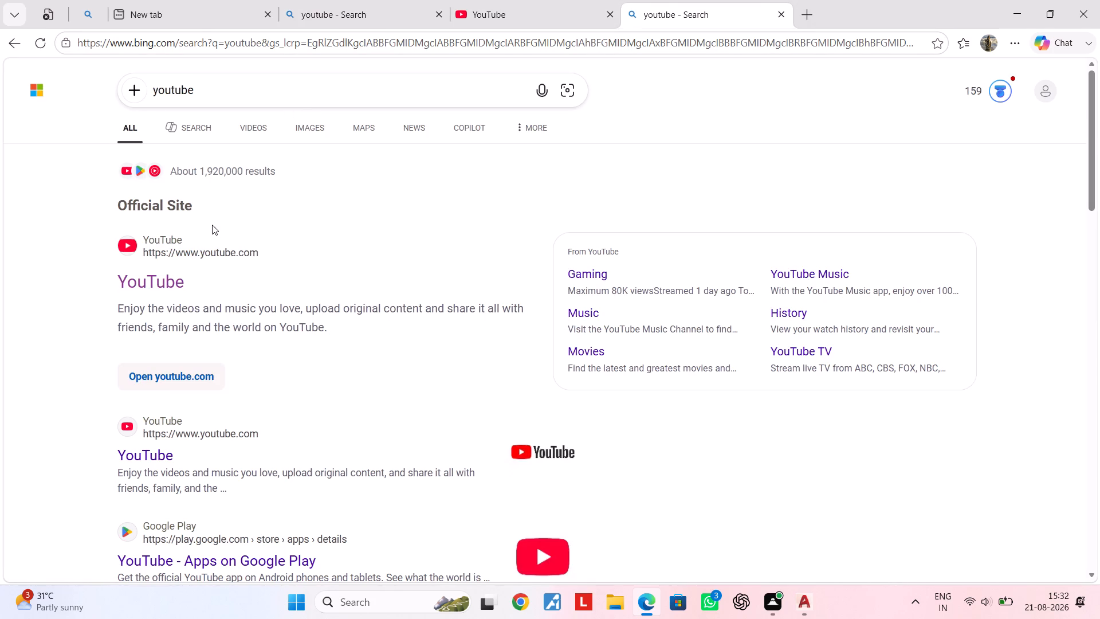
left_click(159, 275)
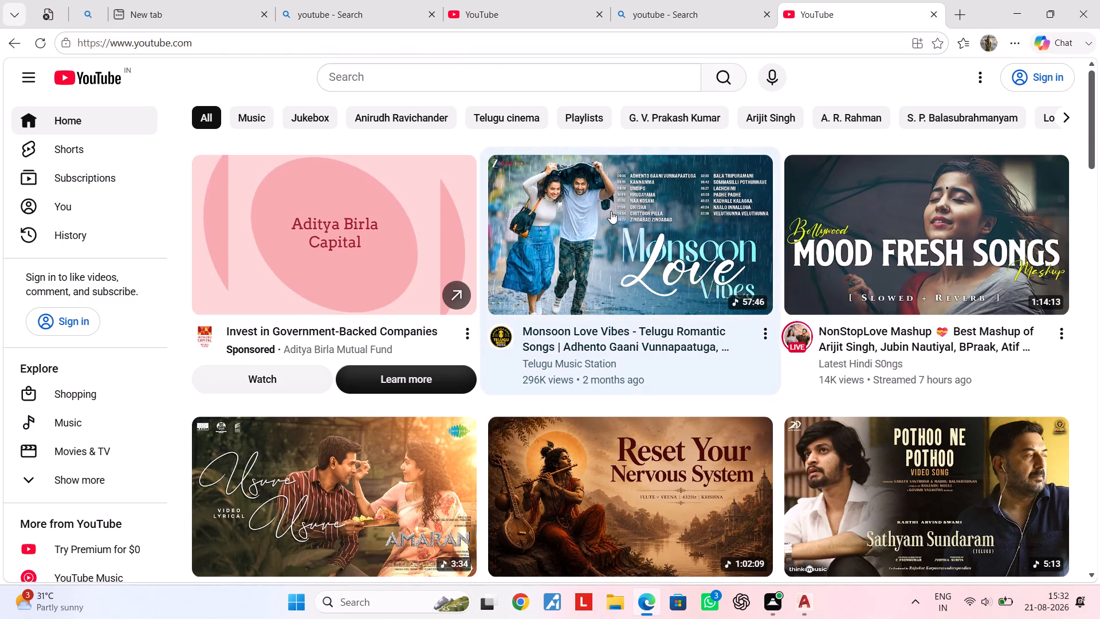
Play the Monsoon Love Vibes video from about 22:36 and switch back to the AutoCAD drawing.
left_click(613, 214)
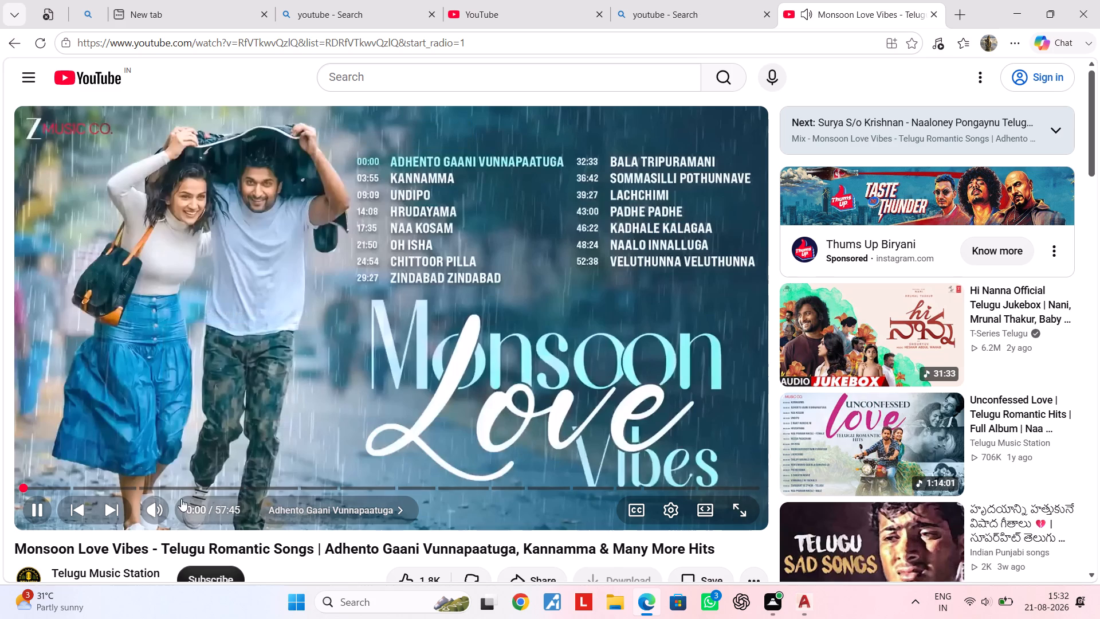
left_click(168, 487)
left_click_drag(172, 487, 311, 486)
left_click_drag(313, 486, 341, 485)
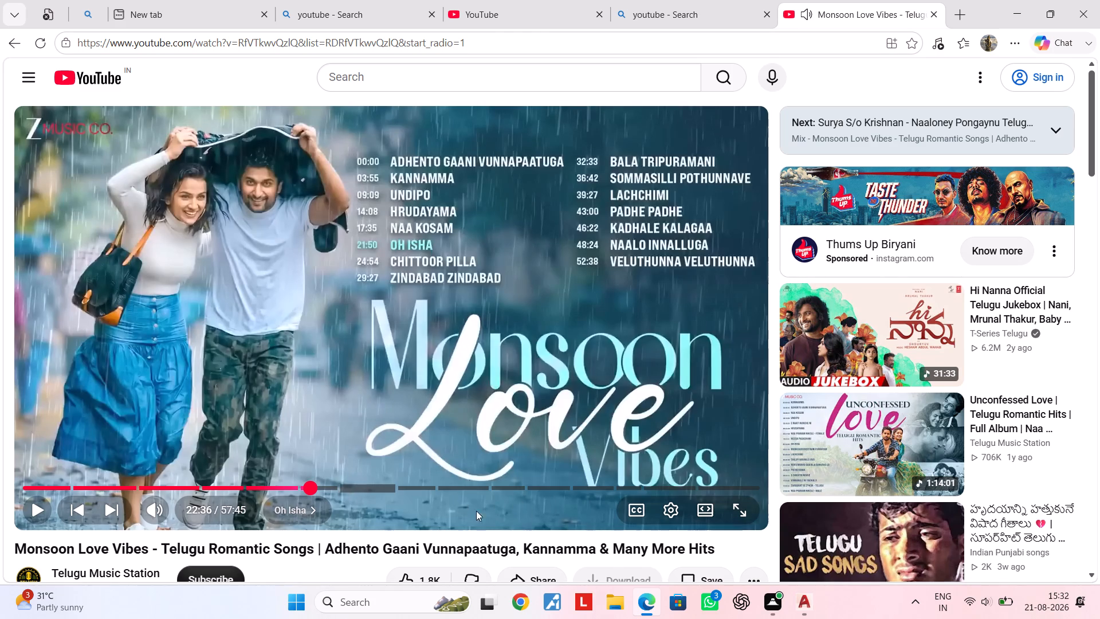
left_click(35, 511)
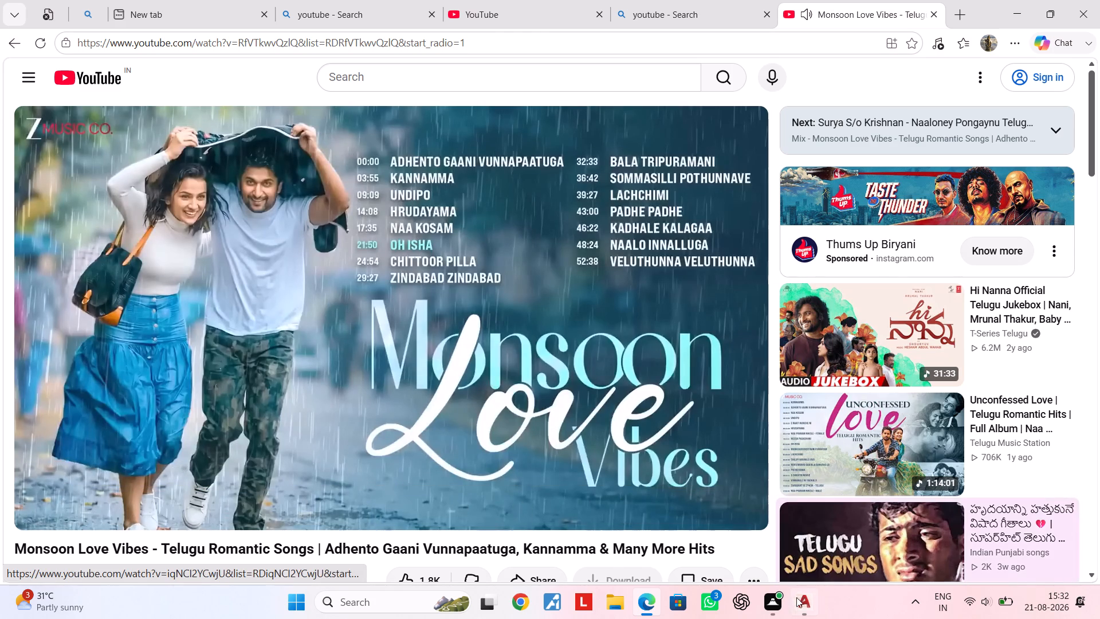
left_click(808, 605)
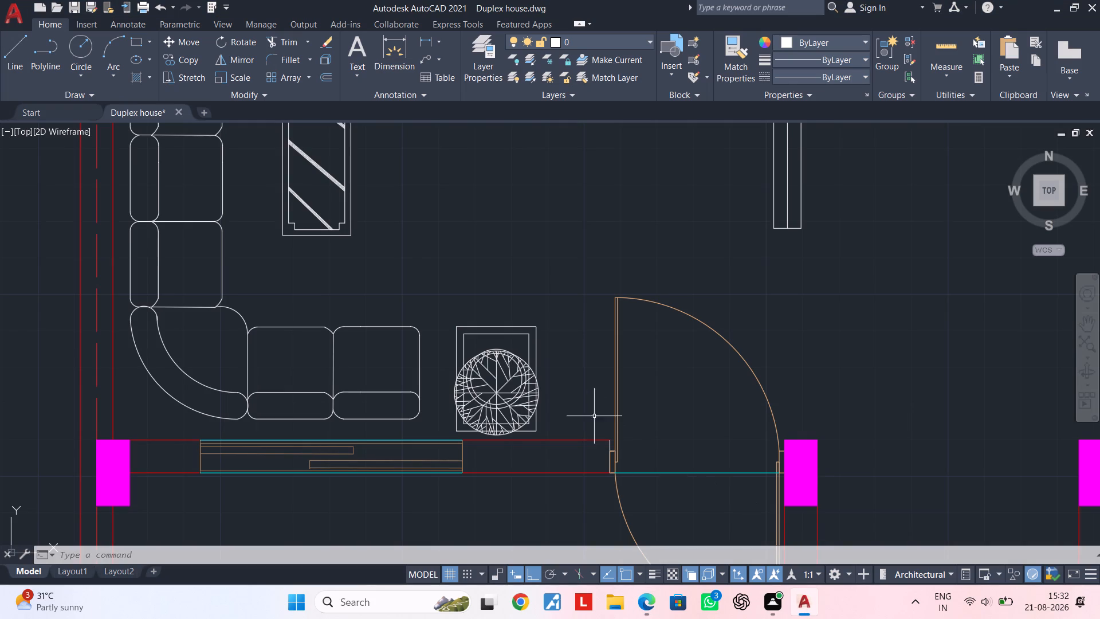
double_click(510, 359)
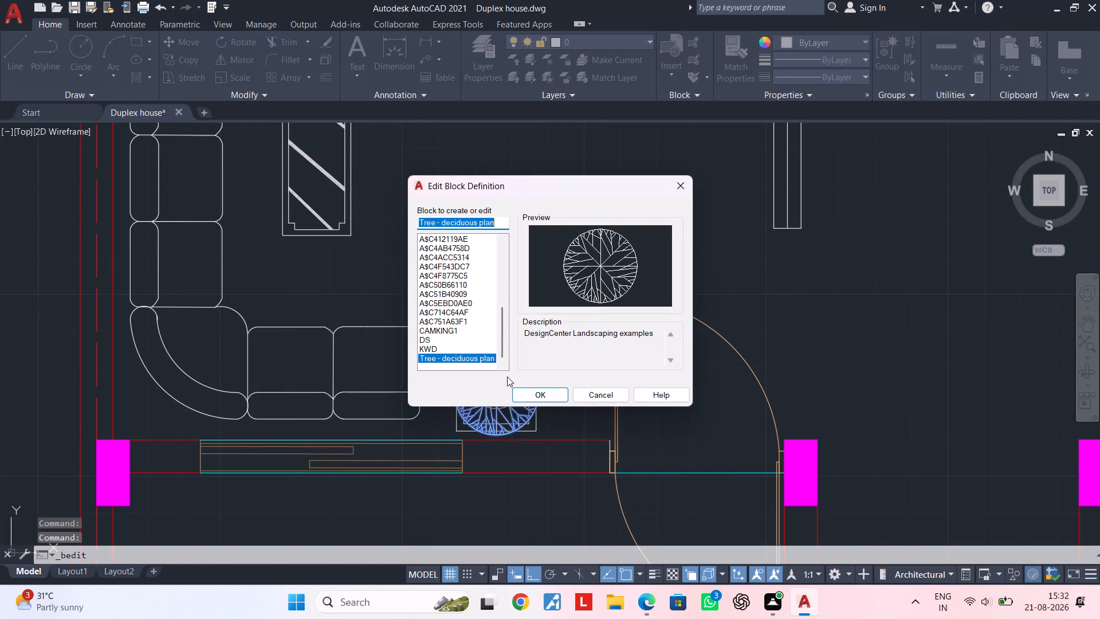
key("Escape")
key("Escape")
Move the tree a short distance north on the side table, over the concentric circles.
left_click(511, 365)
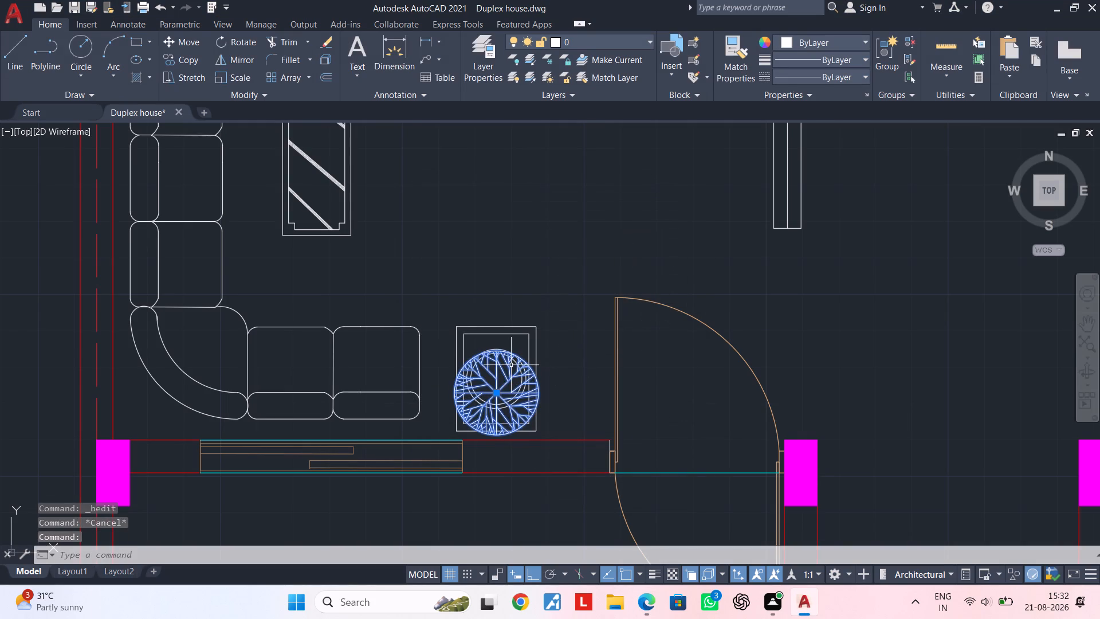
scroll(496, 359, "up", 3)
scroll(512, 373, "down", 1)
middle_click_drag(512, 362, 508, 327)
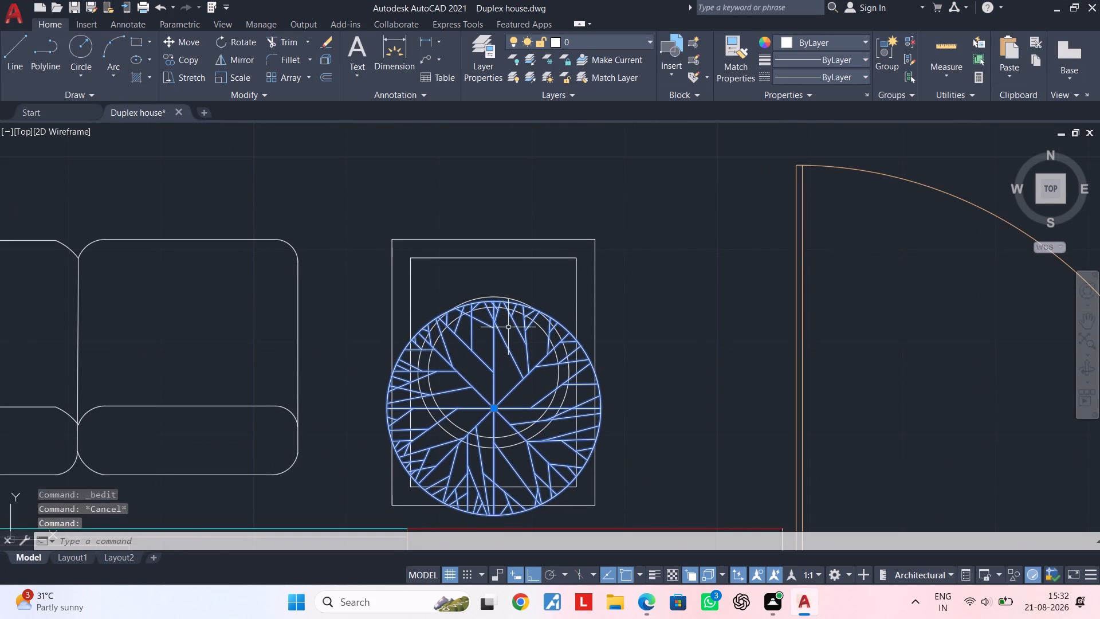
key("m")
key("space")
left_click_drag(490, 377, 490, 371)
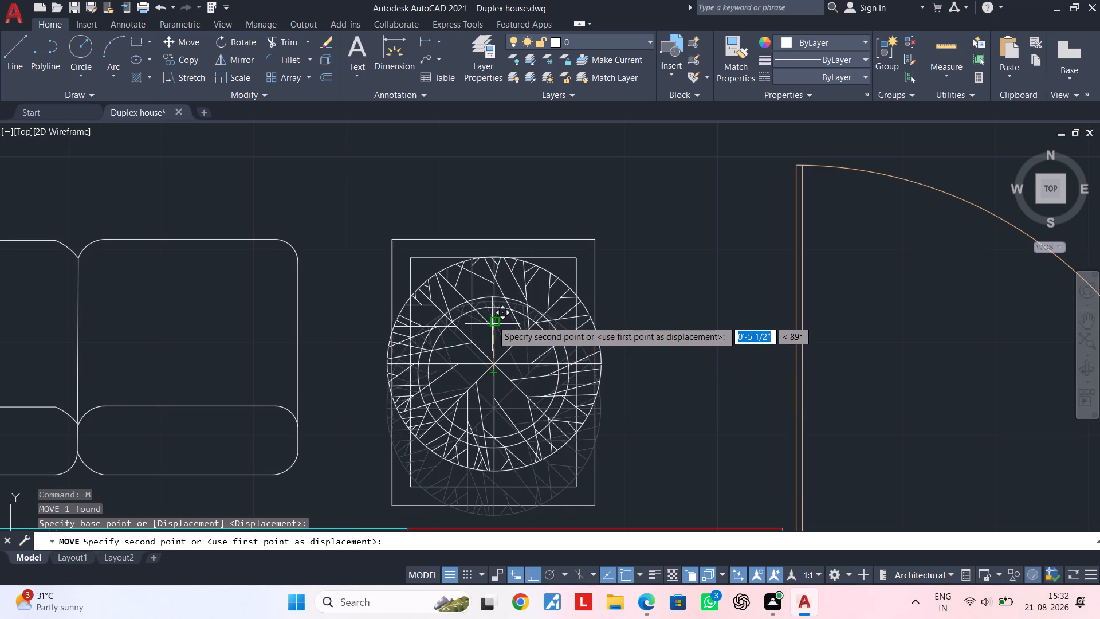
left_click(492, 315)
scroll(497, 349, "down", 2)
middle_click_drag(501, 354, 459, 384)
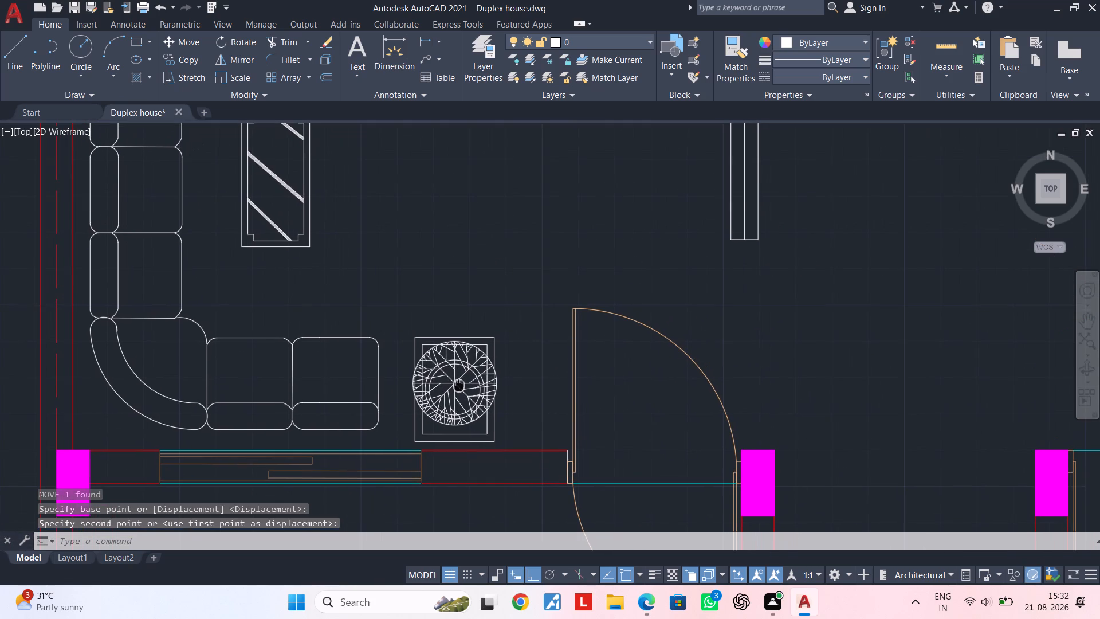
middle_click_drag(459, 384, 458, 384)
key("Escape")
key("Escape")
key("Escape")
key("Escape")
key("Escape")
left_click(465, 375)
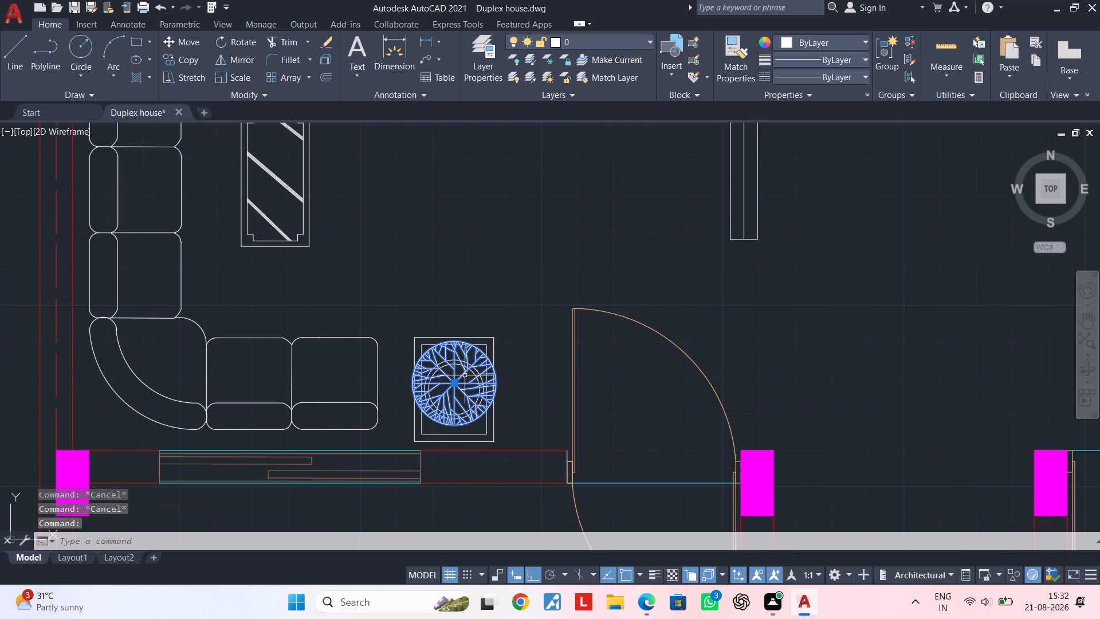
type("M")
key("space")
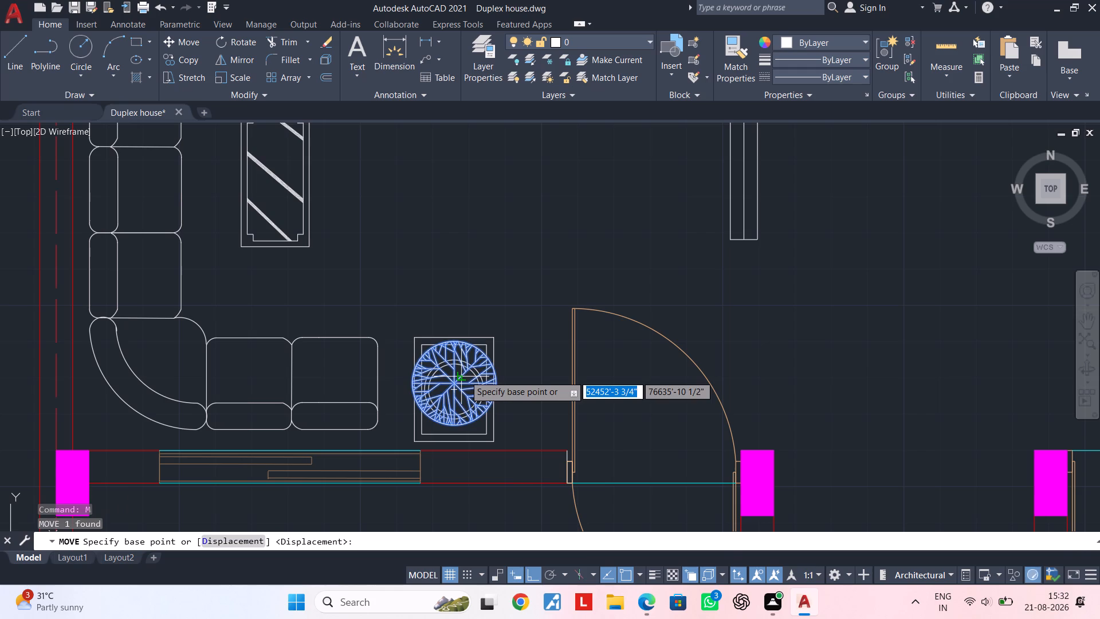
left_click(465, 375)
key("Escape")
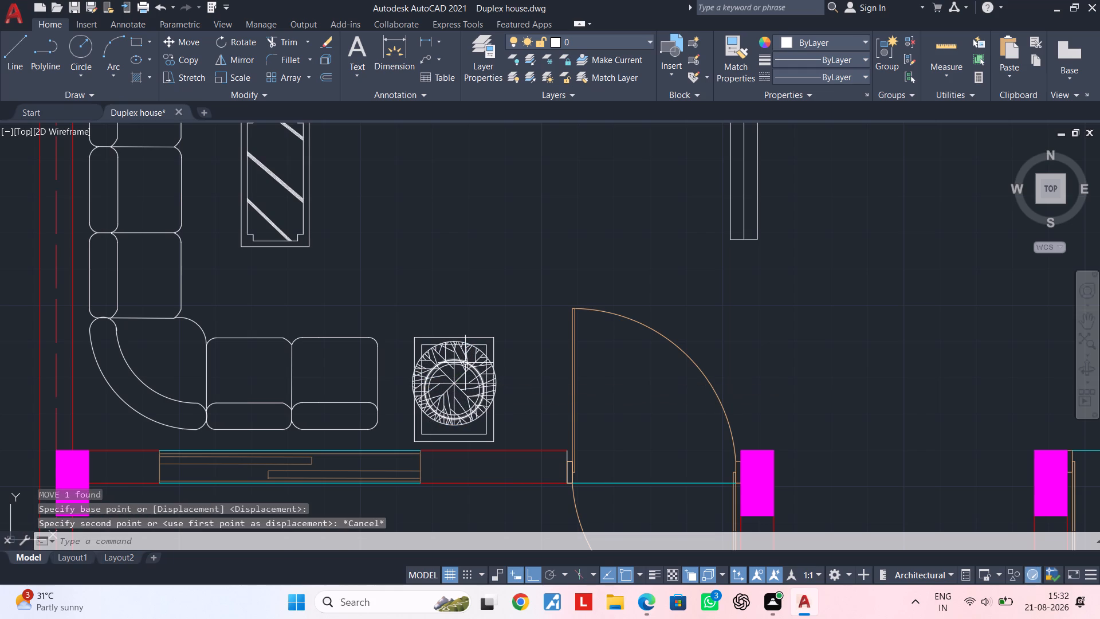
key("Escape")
Scale the tree down freehand about a base point in its north part, smaller than the side table's inner circle.
left_click(467, 352)
type("SC")
key("space")
left_click(467, 354)
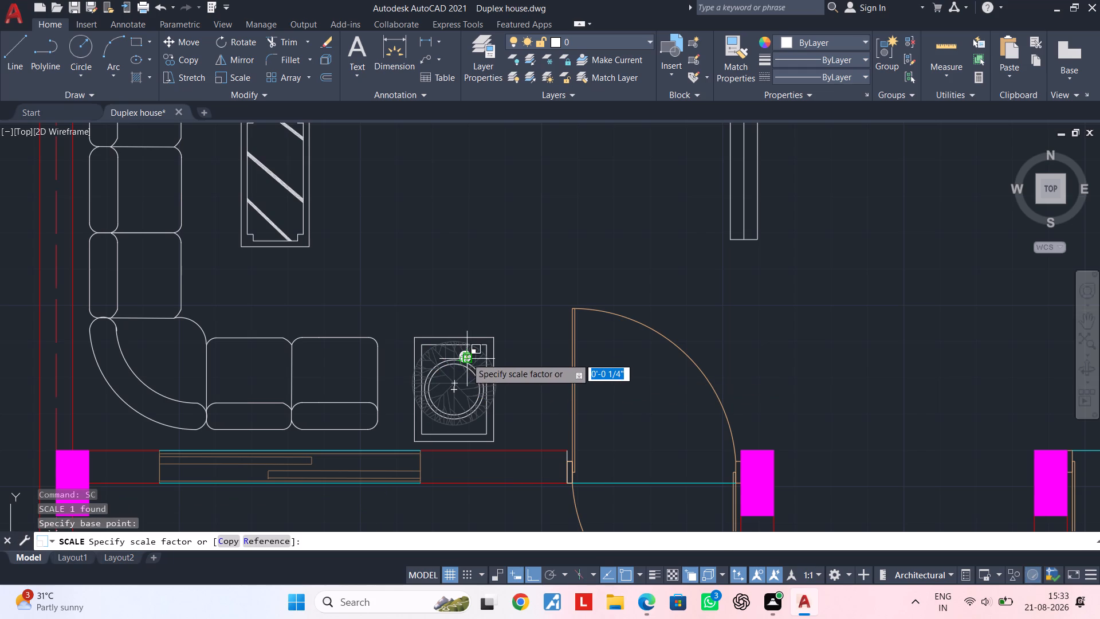
left_click(485, 349)
scroll(458, 366, "up", 1)
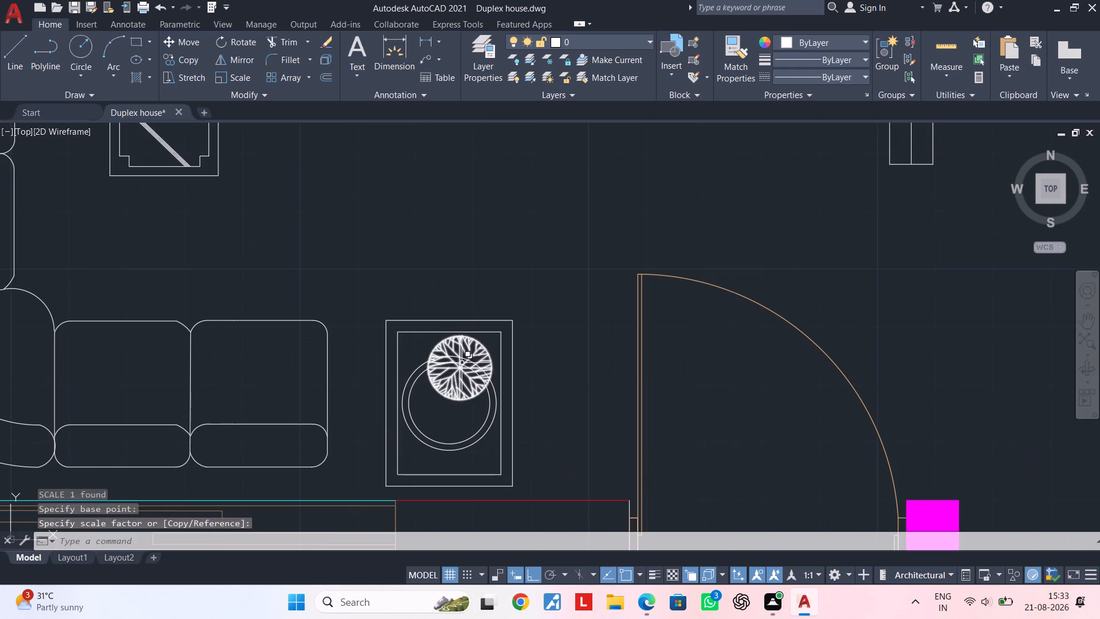
left_click(462, 363)
key("Escape")
key("Escape")
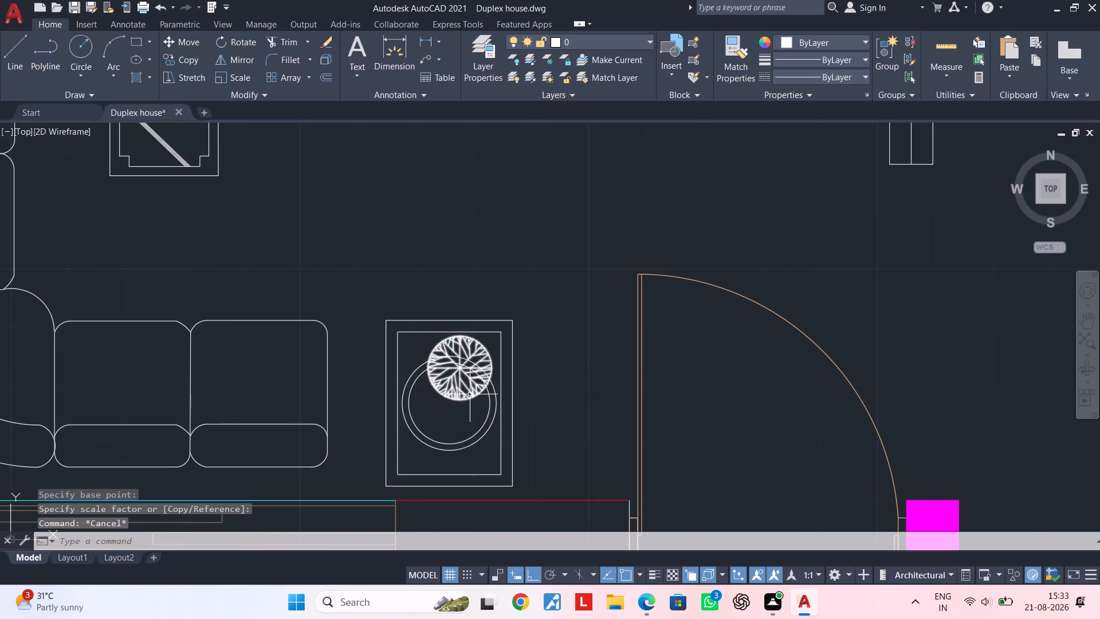
Move the reduced tree from its centre southwest into the inner circle on the side table.
left_click(469, 395)
type("M")
key("space")
left_click(461, 366)
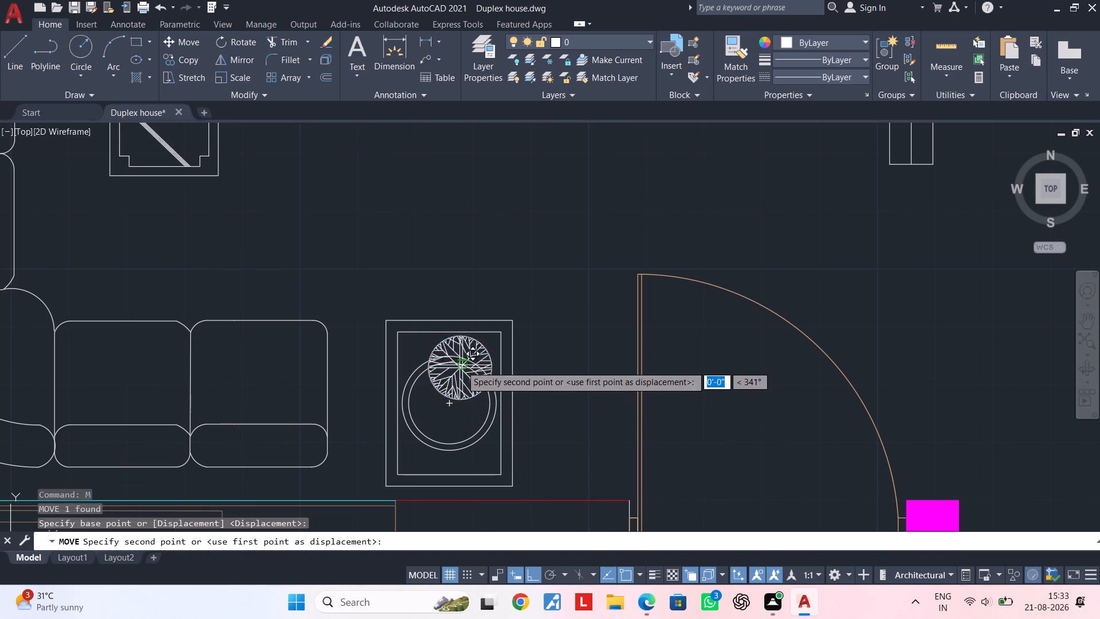
left_click(440, 400)
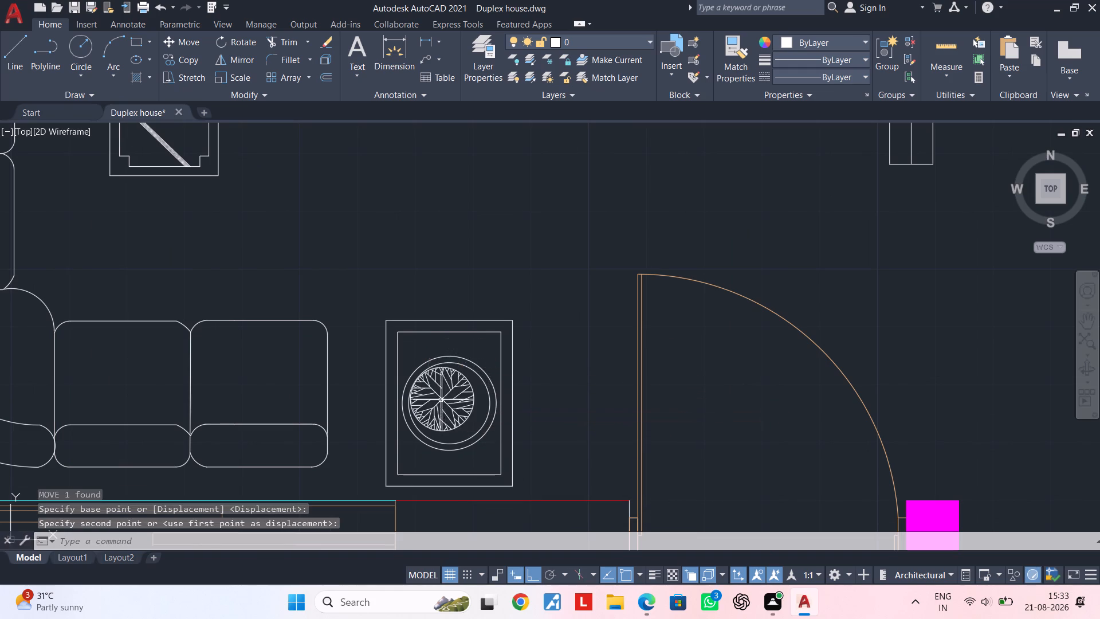
Shift the tree by its centre grip slightly southeast, close to the centre of the concentric circles.
scroll(446, 402, "up", 3)
scroll(457, 404, "down", 2)
middle_click_drag(458, 404, 449, 345)
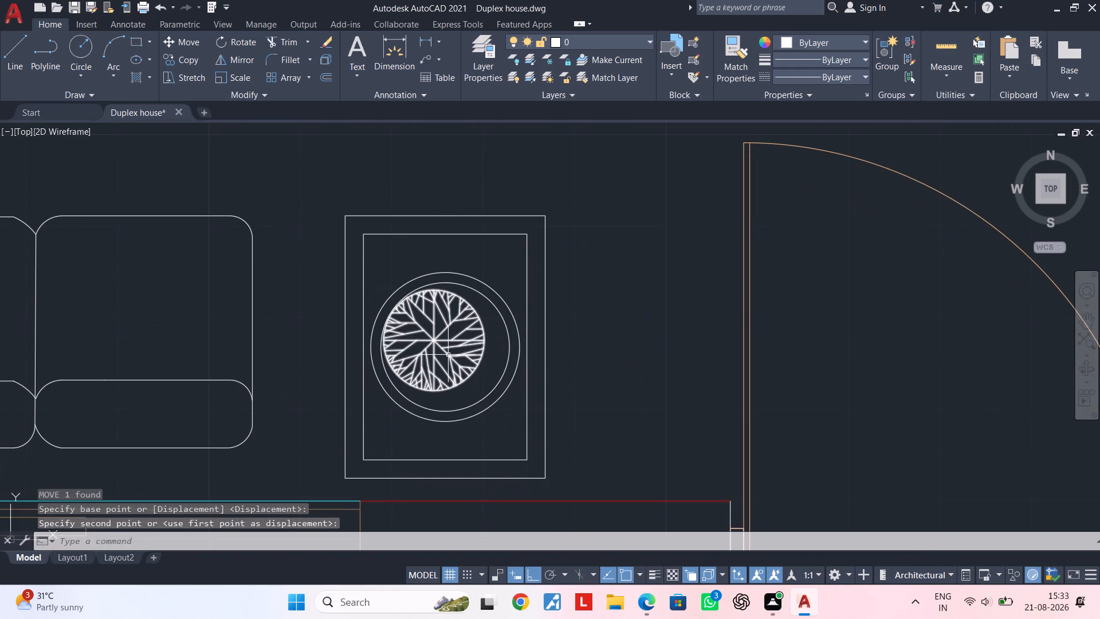
middle_click_drag(448, 355, 442, 364)
left_click(459, 360)
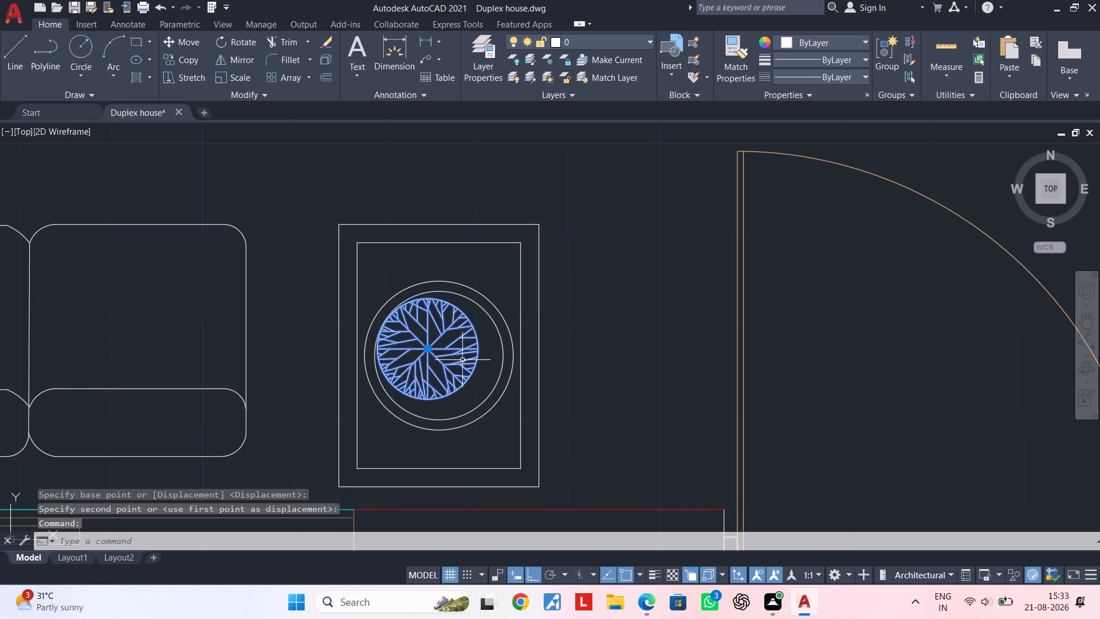
left_click(430, 349)
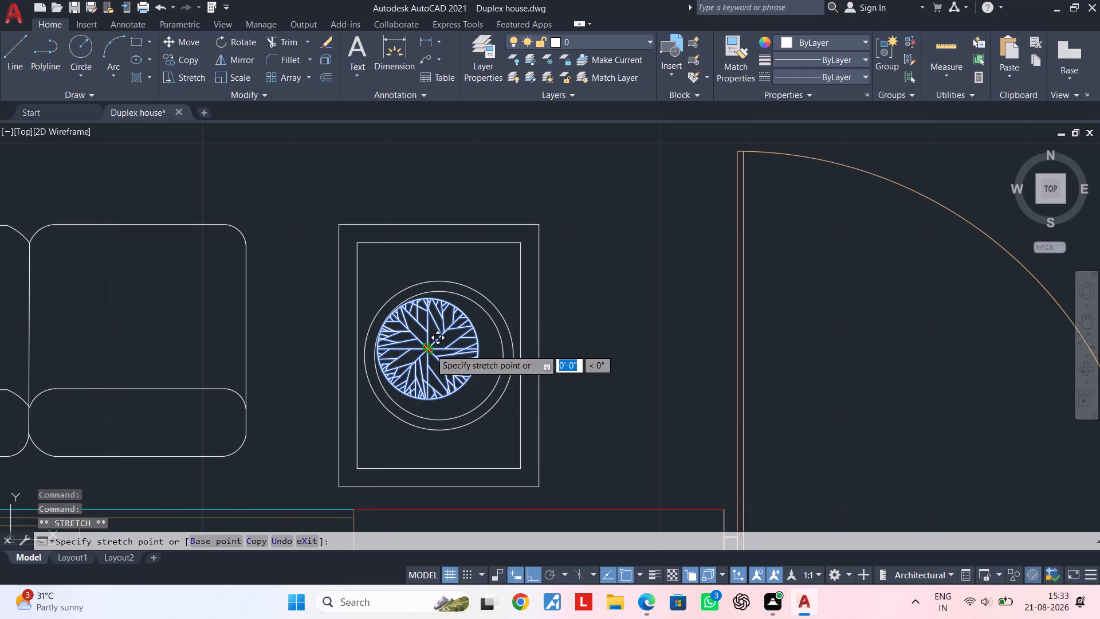
left_click(434, 355)
key("Escape")
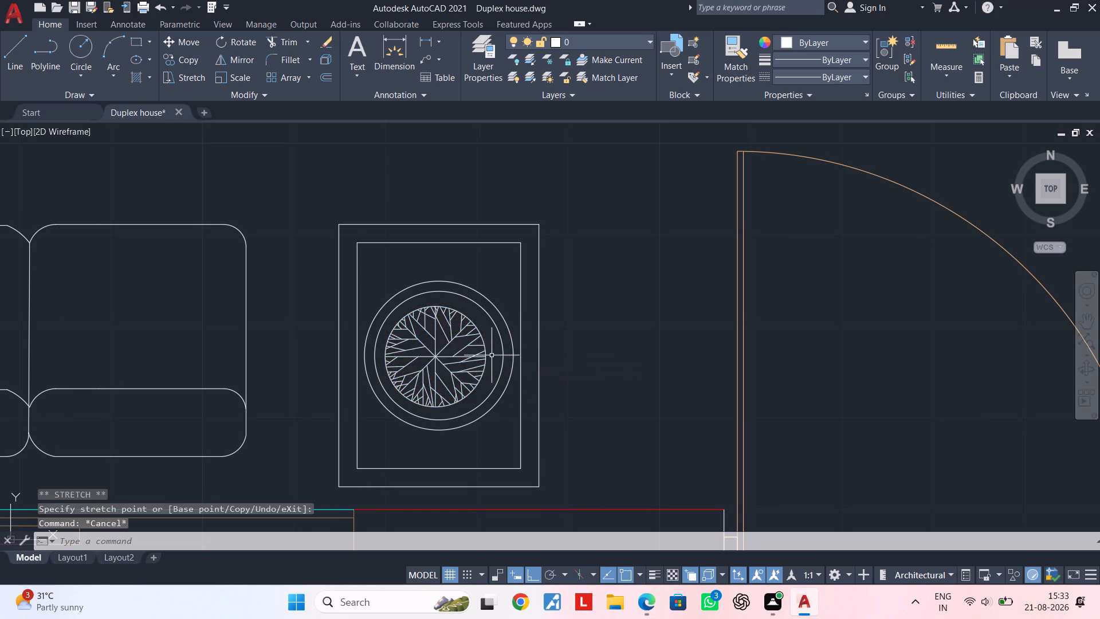
key("Escape")
Scale the tree up freehand about a base point near its centre, to slightly larger than the outer circle.
left_click(450, 354)
left_click(445, 358)
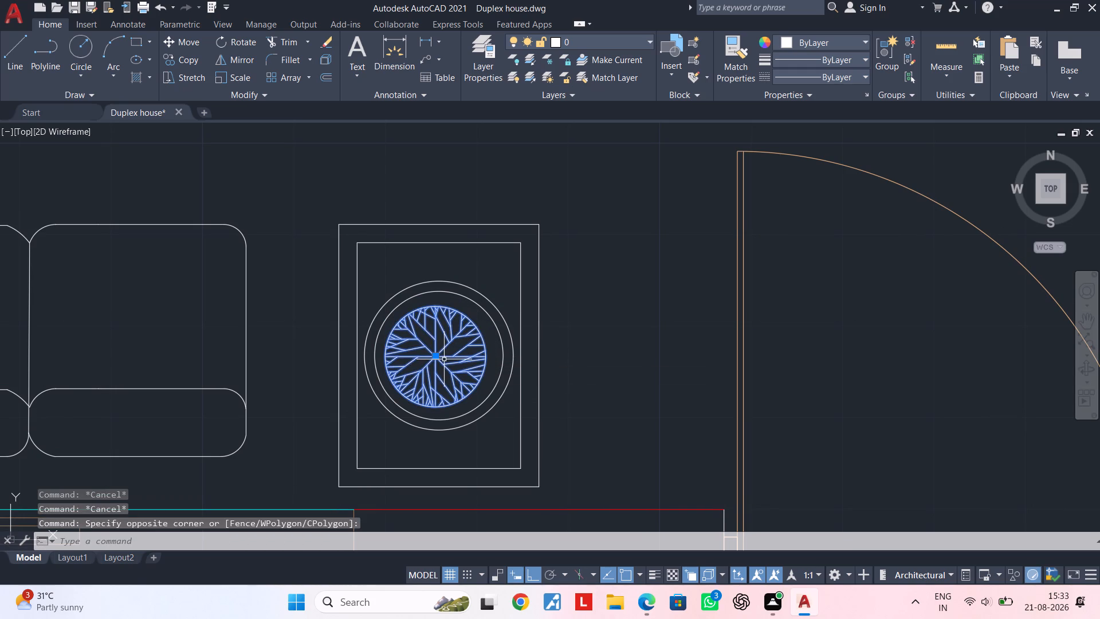
type("SC")
key("space")
left_click(444, 361)
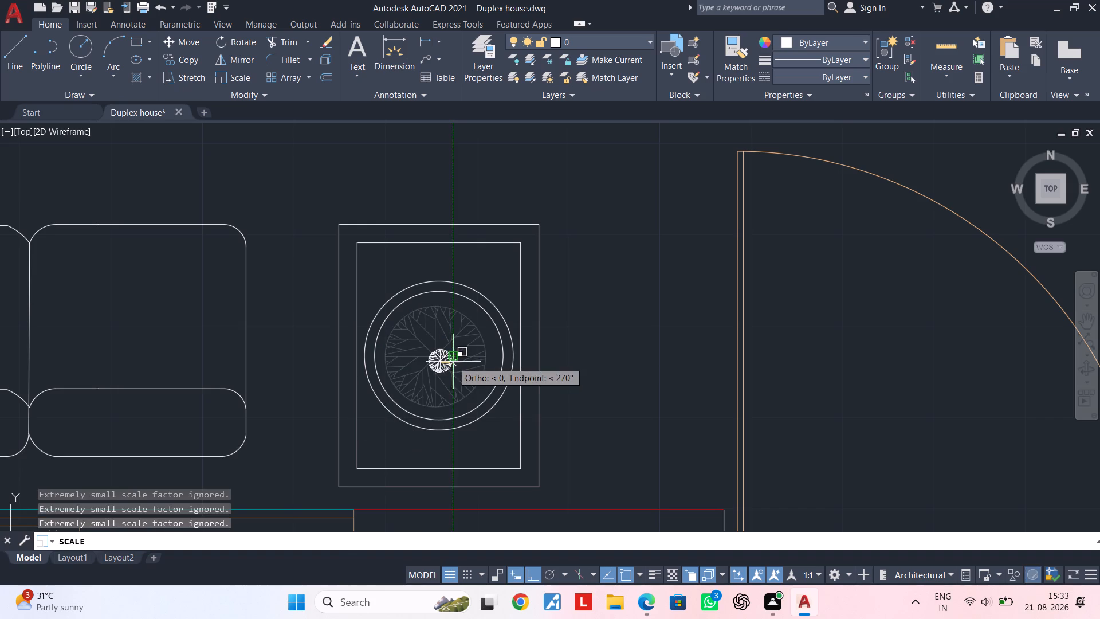
left_click(521, 364)
key("Escape")
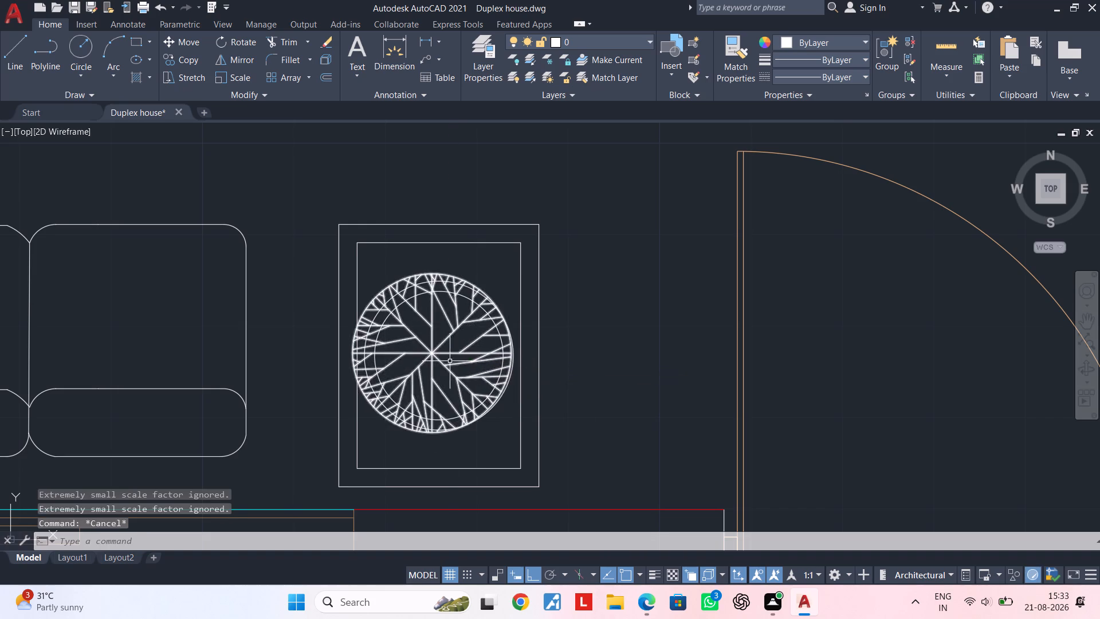
Move the tree on the side table slightly north.
left_click(438, 359)
type("M")
key("space")
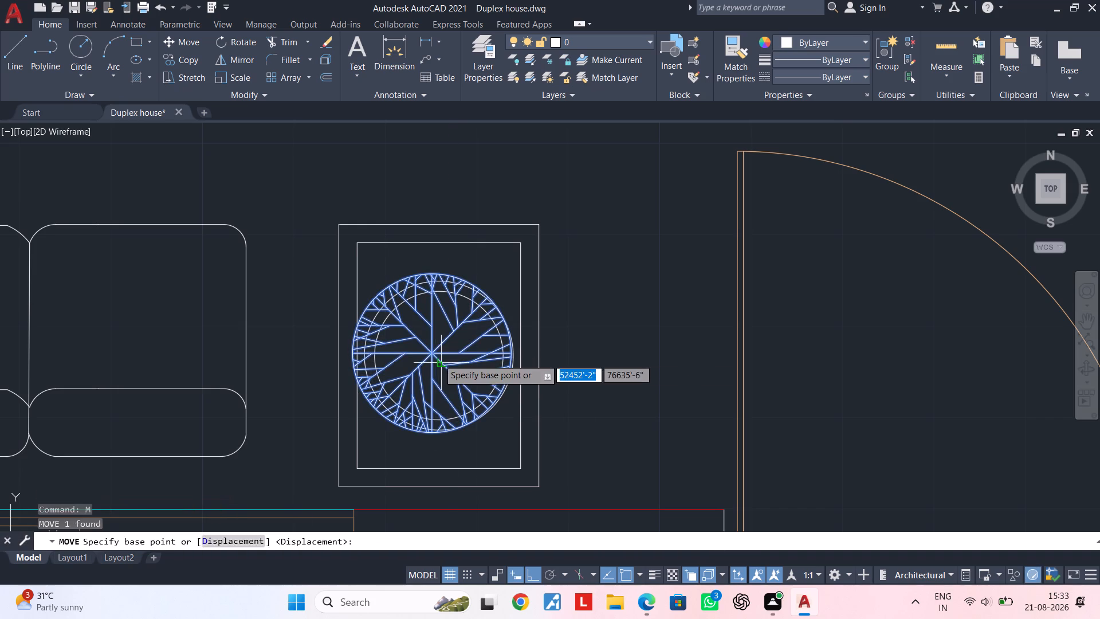
left_click(438, 359)
left_click(443, 358)
key("Escape")
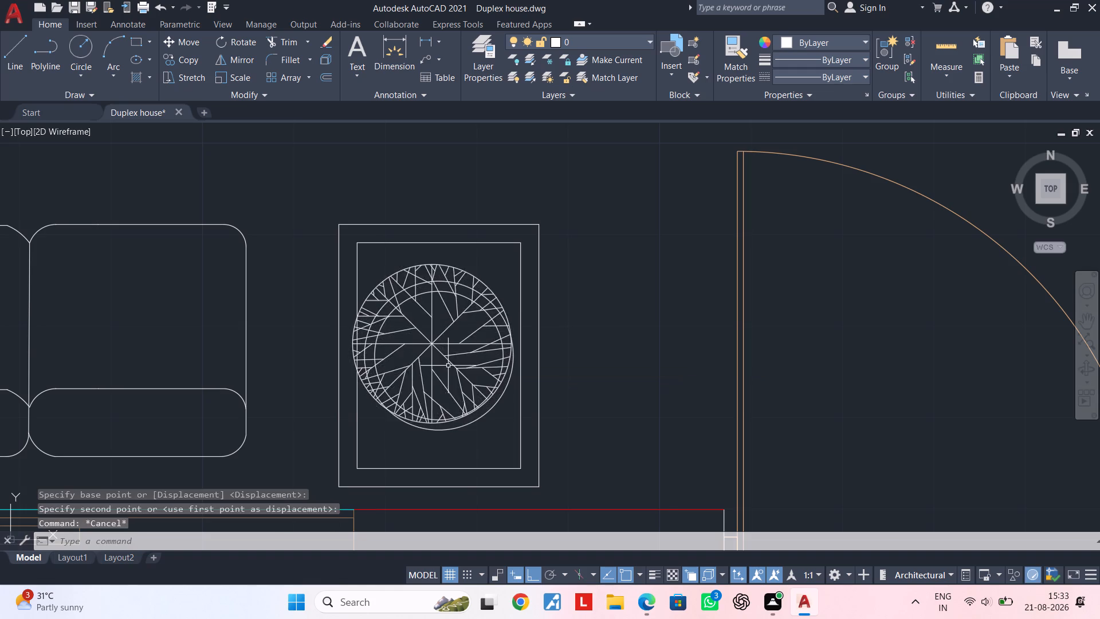
key("Escape")
Copy the side table with its circles and tree about 12' northwest, to the north end of the L-shaped sofa, with Ortho off.
scroll(451, 370, "down", 2)
middle_click_drag(455, 373, 425, 389)
key("Escape")
key("Escape")
left_click(367, 309)
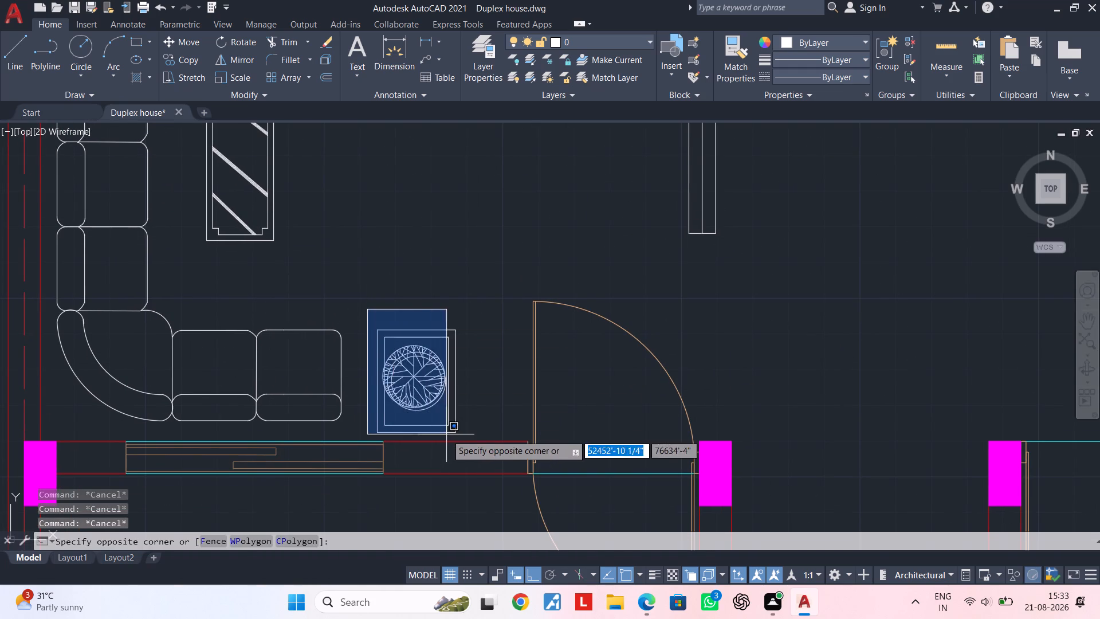
left_click(473, 440)
type("CO")
key("space")
left_click(427, 374)
scroll(420, 315, "down", 4)
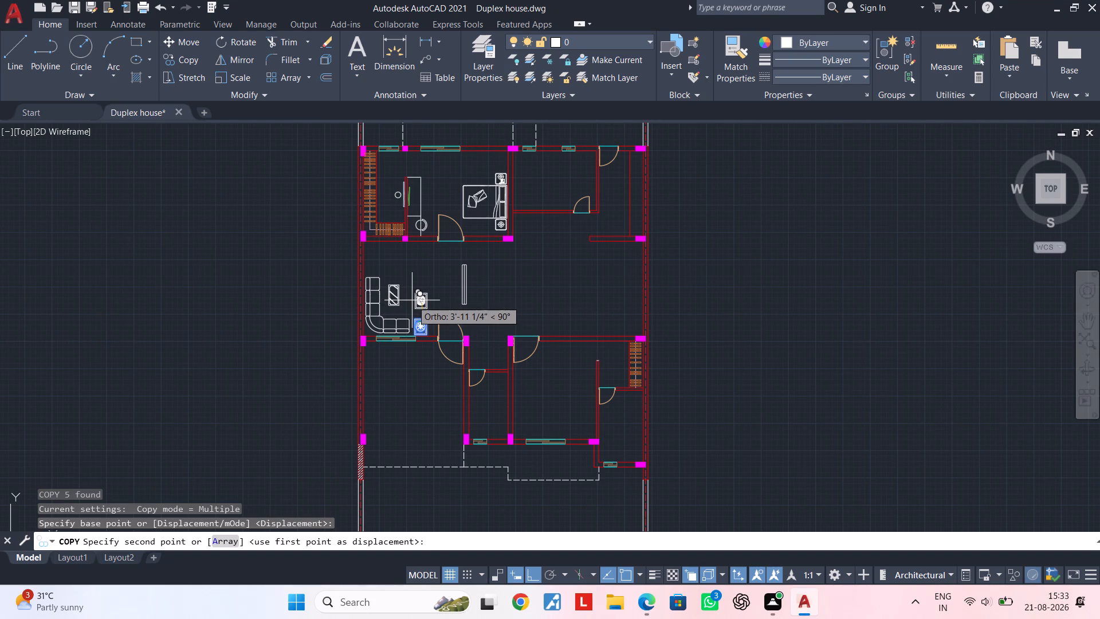
left_click(535, 566)
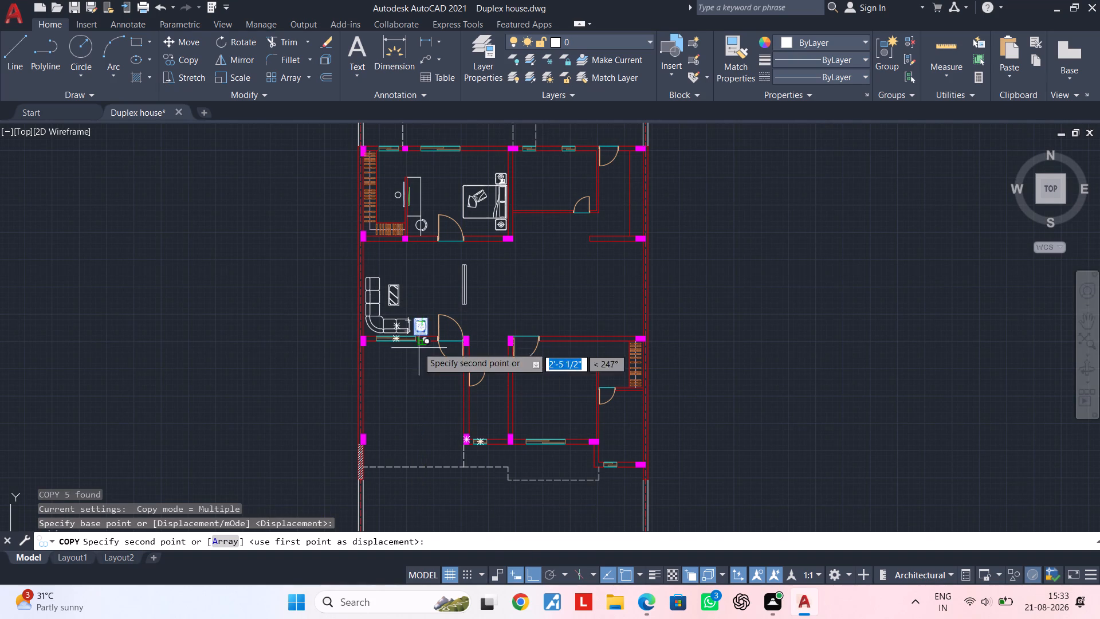
middle_click_drag(414, 338, 420, 414)
scroll(378, 336, "up", 3)
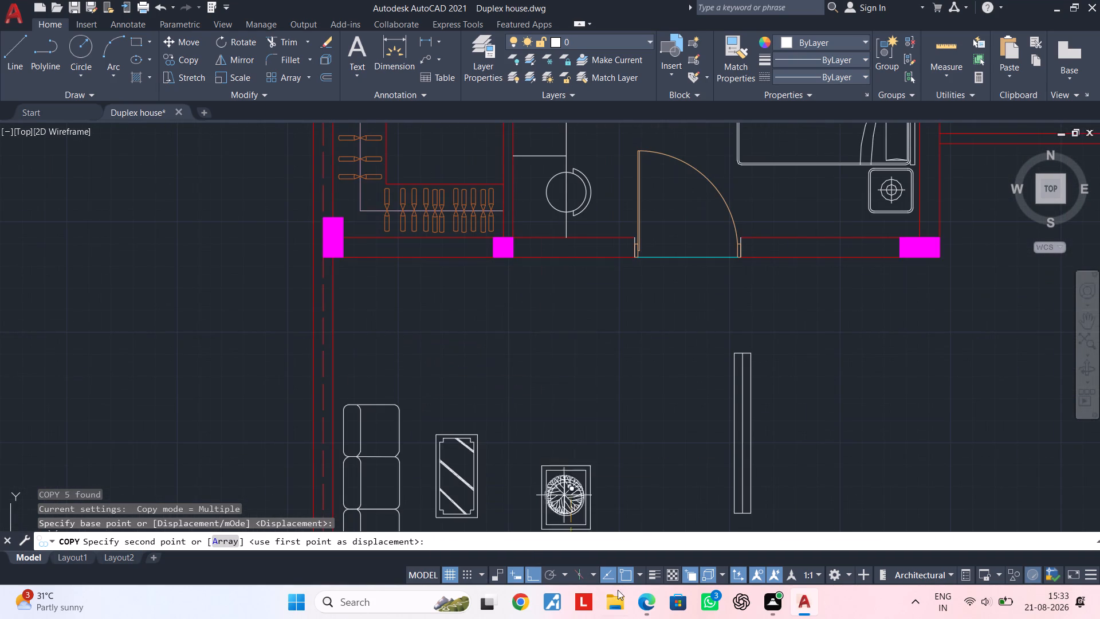
double_click(540, 572)
scroll(375, 348, "up", 1)
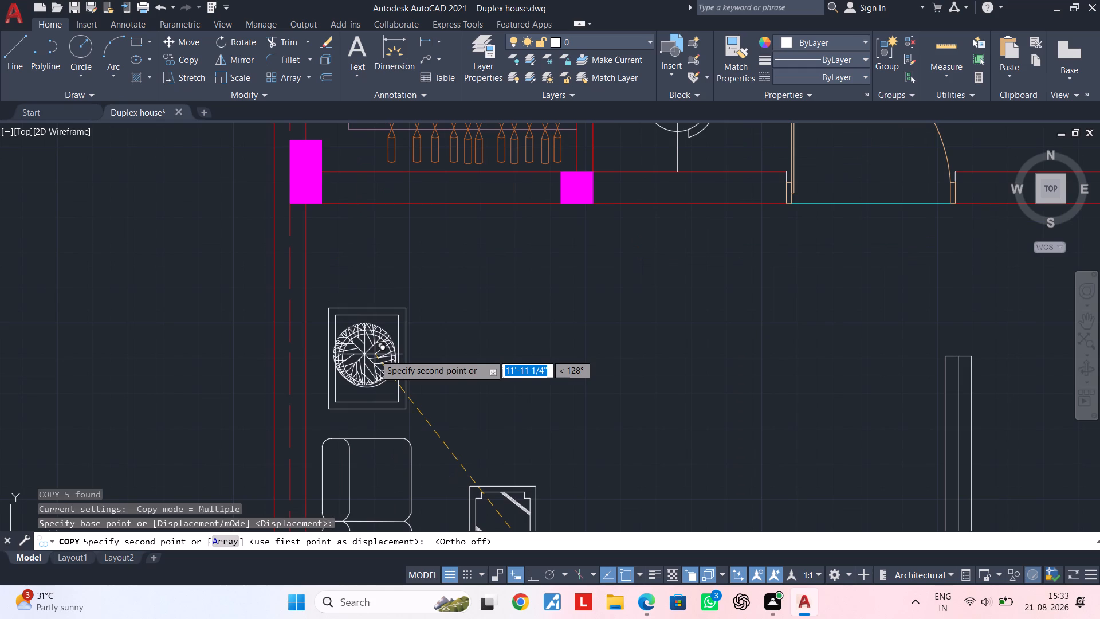
left_click(375, 354)
scroll(499, 386, "down", 2)
middle_click_drag(511, 393, 507, 393)
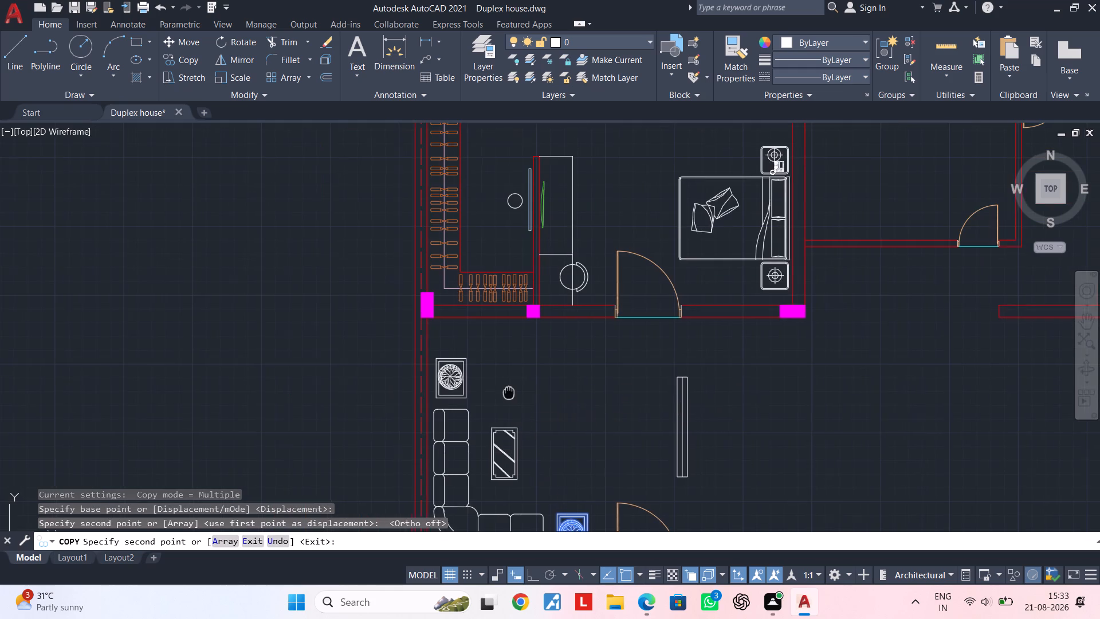
middle_click_drag(507, 393, 426, 397)
key("Escape")
key("Escape")
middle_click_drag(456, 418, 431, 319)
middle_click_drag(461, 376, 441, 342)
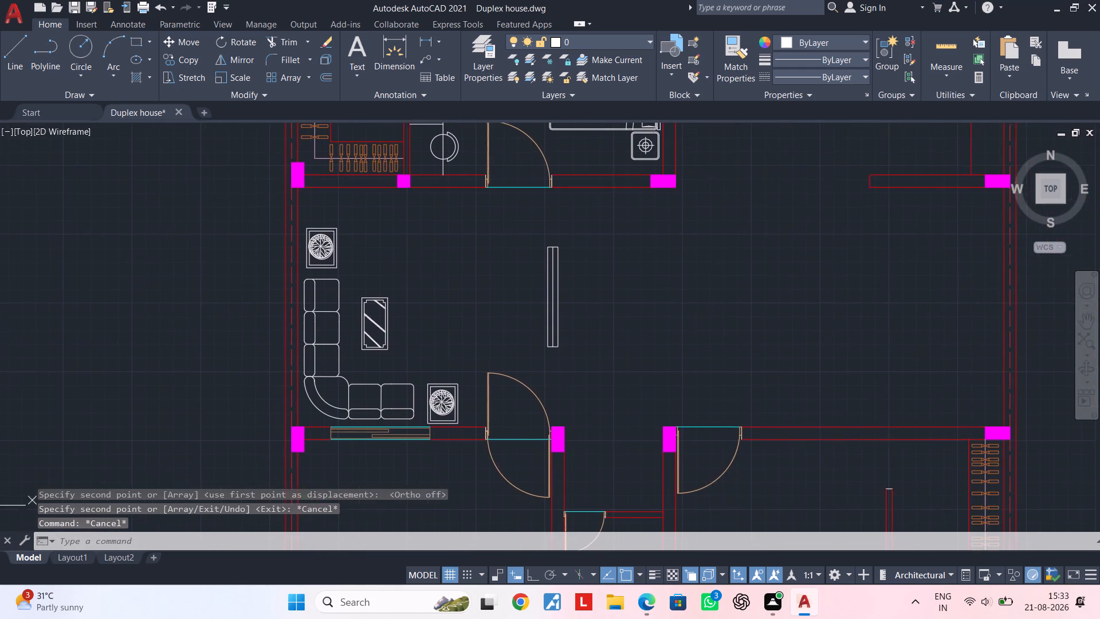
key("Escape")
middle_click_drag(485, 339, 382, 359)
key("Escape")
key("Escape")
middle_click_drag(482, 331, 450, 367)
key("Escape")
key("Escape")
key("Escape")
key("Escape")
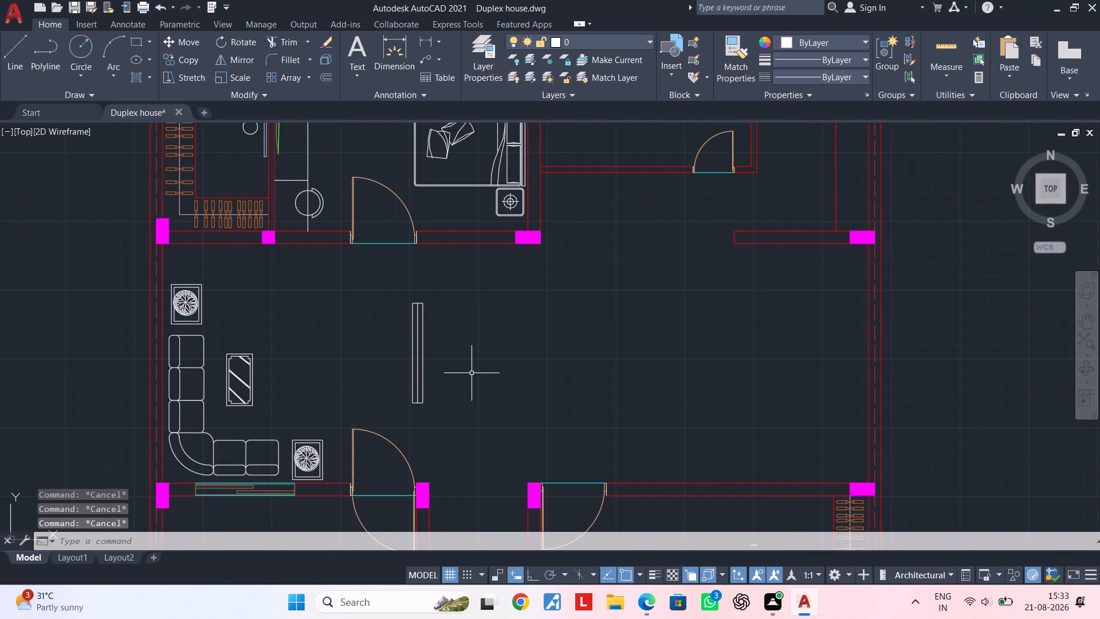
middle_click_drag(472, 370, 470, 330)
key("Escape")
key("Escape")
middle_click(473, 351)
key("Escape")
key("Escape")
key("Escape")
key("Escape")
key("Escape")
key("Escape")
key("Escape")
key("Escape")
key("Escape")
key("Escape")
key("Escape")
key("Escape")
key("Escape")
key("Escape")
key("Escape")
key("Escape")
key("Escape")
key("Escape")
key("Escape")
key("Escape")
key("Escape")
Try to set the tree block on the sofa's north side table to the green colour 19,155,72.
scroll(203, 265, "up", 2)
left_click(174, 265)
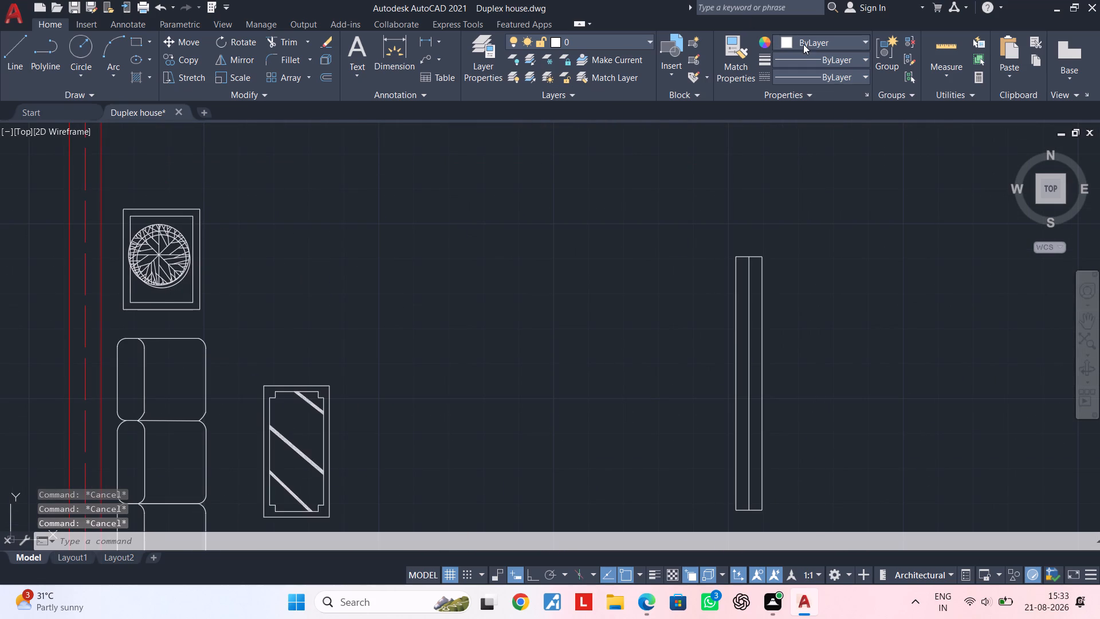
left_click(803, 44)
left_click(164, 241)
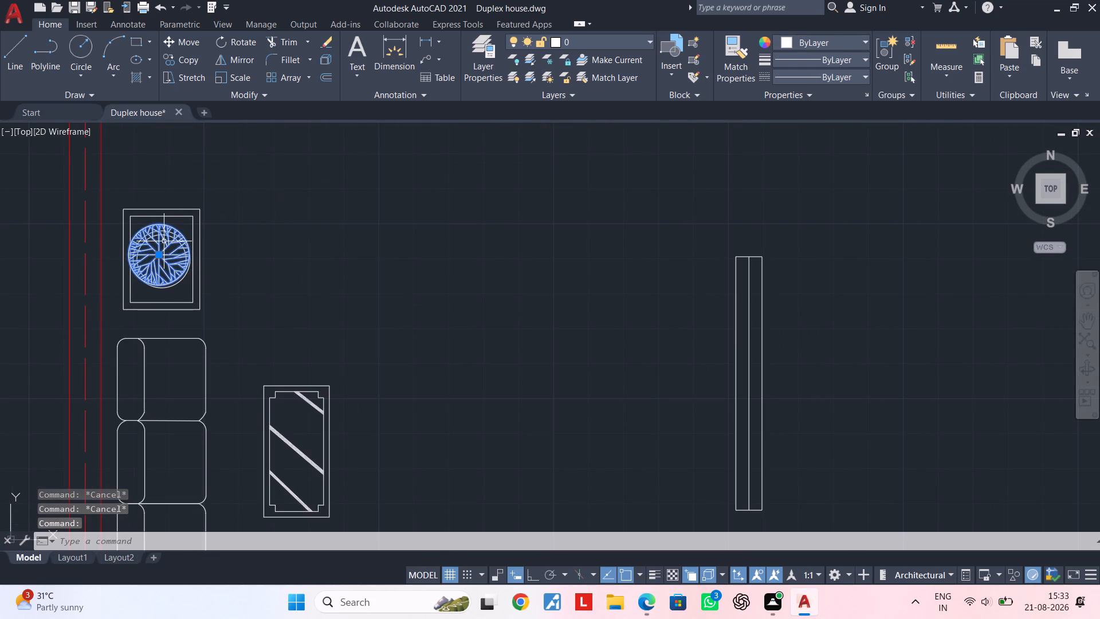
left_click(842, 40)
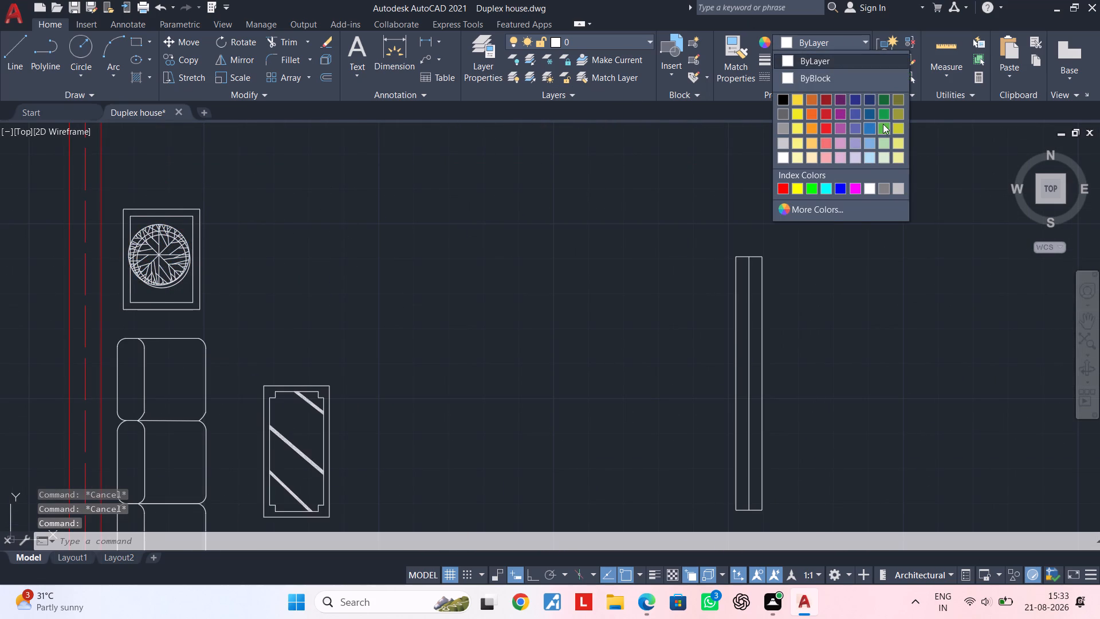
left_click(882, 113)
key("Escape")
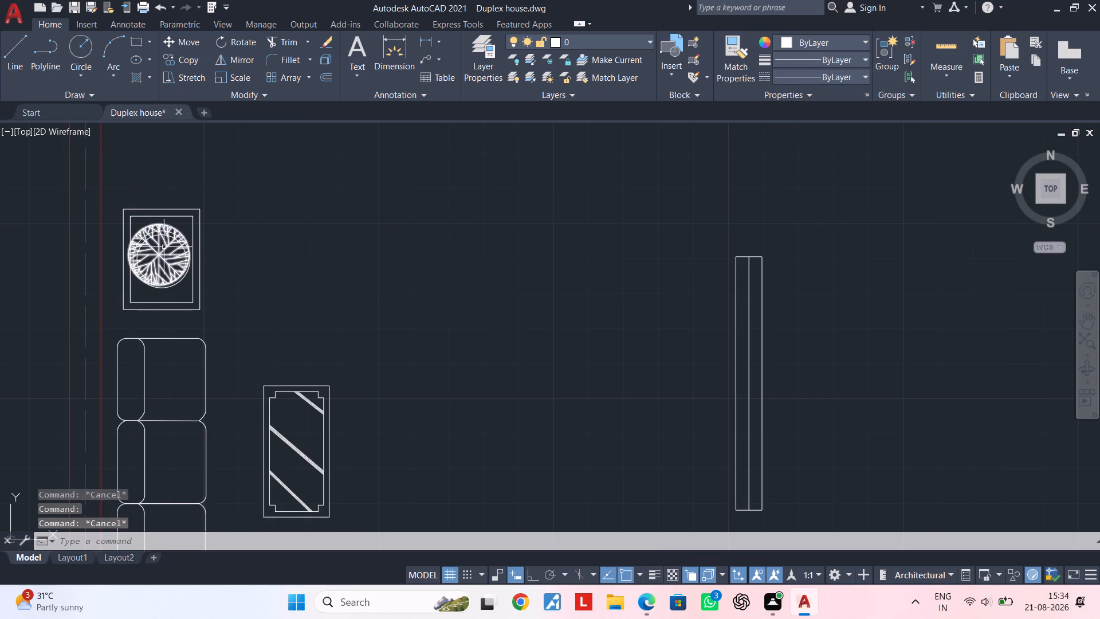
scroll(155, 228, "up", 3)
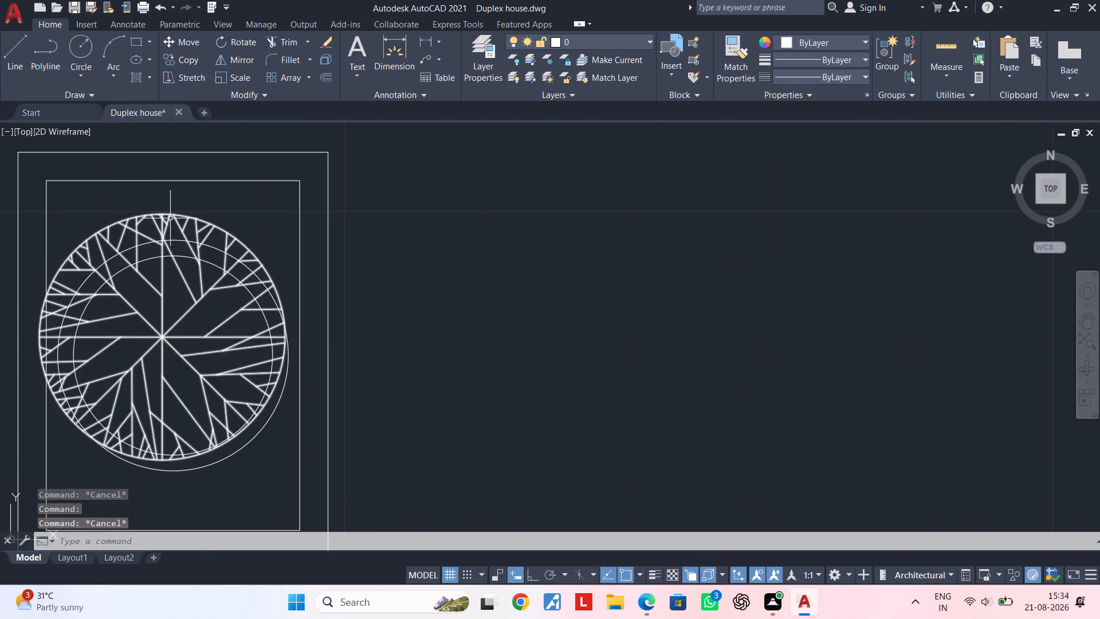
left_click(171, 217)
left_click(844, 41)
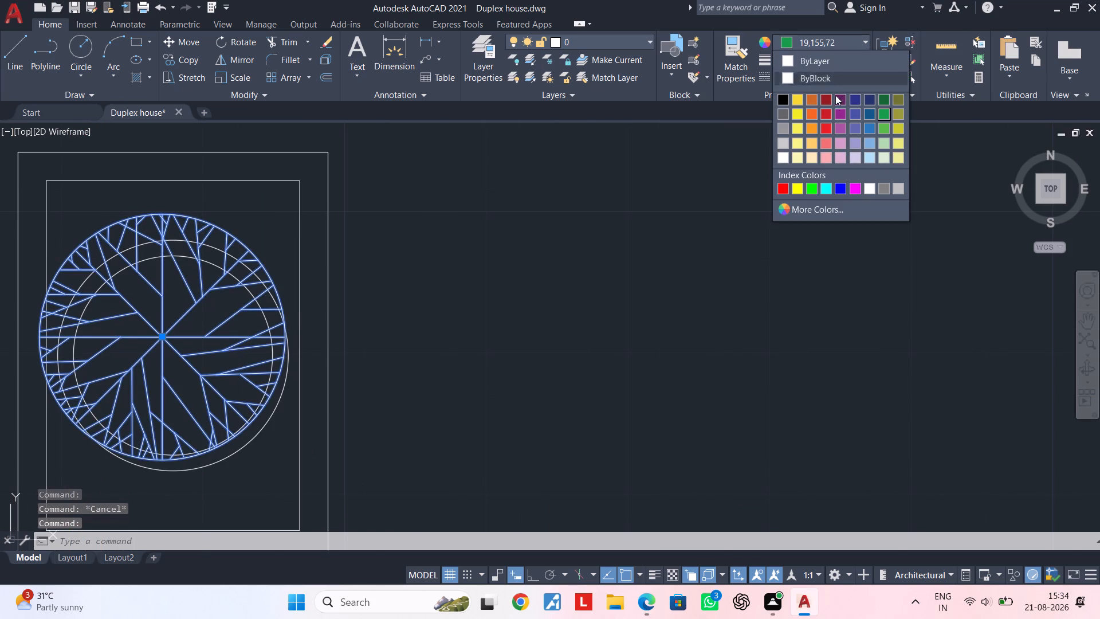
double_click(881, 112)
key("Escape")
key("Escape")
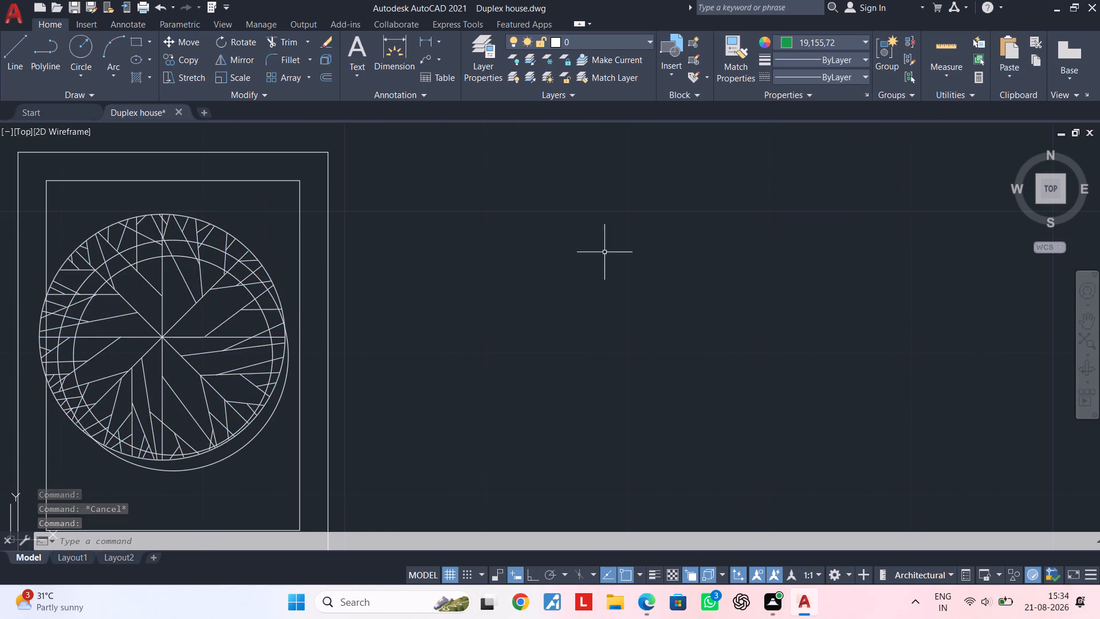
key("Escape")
Explode the tree block on the north side table.
left_click(235, 238)
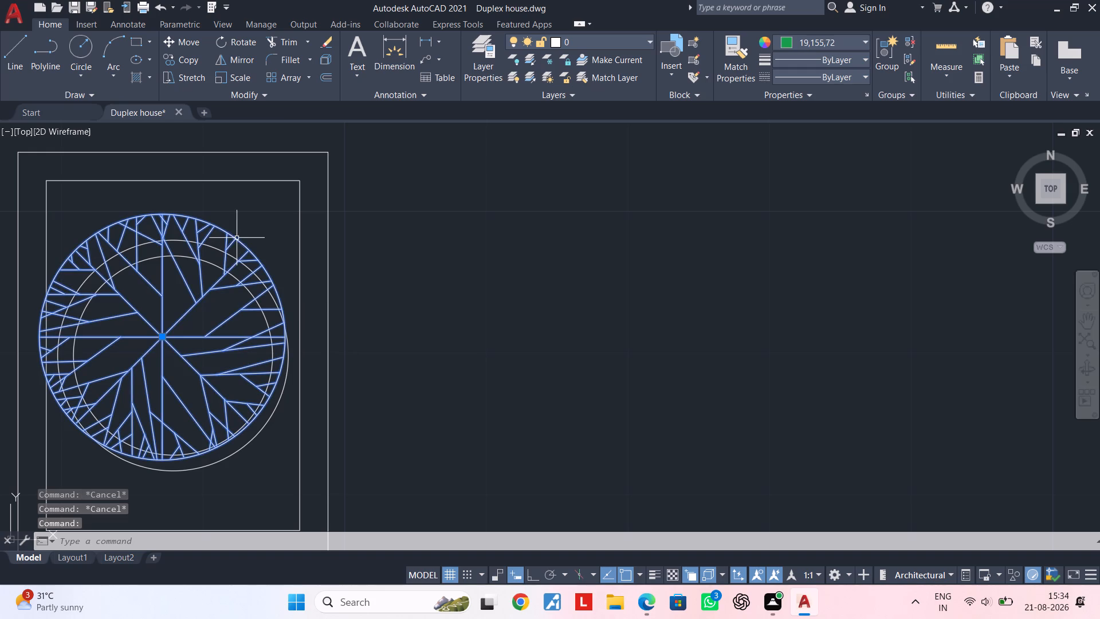
type("X")
key("space")
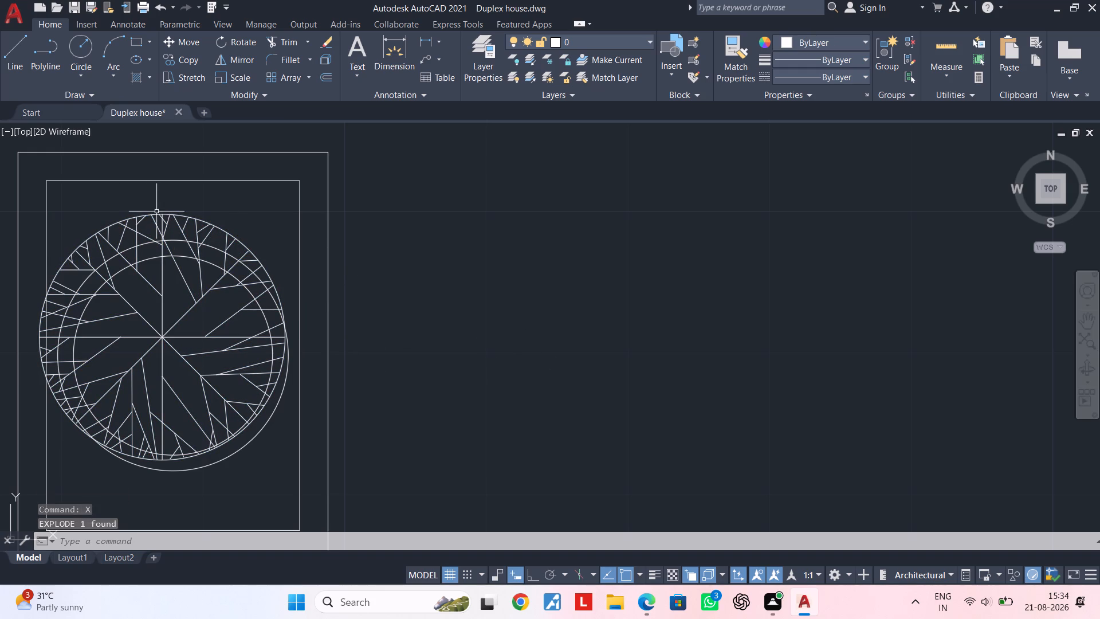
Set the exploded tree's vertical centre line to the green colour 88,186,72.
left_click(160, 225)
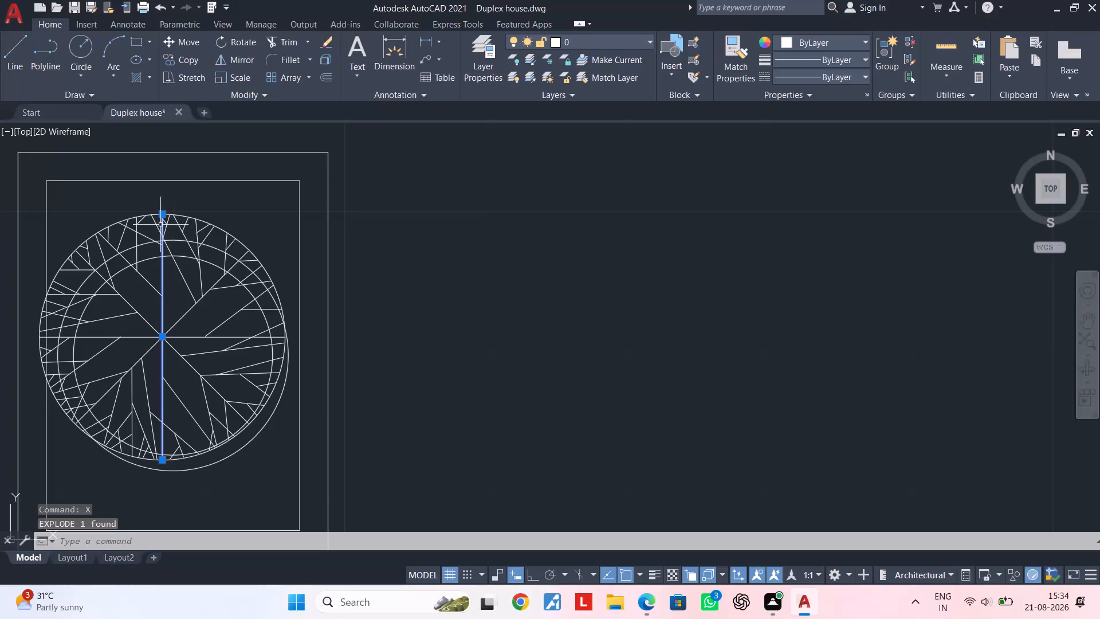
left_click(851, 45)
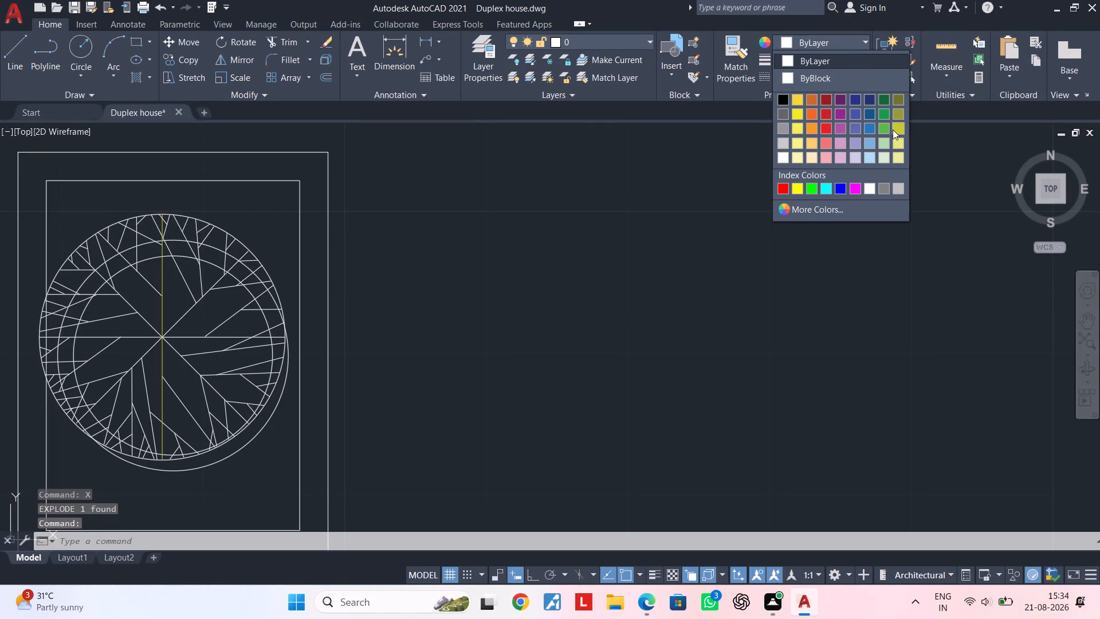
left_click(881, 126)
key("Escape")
Set all the exploded tree's lines and the concentric circles on the north side table to the green colour 88,186,72.
middle_click_drag(635, 238, 775, 199)
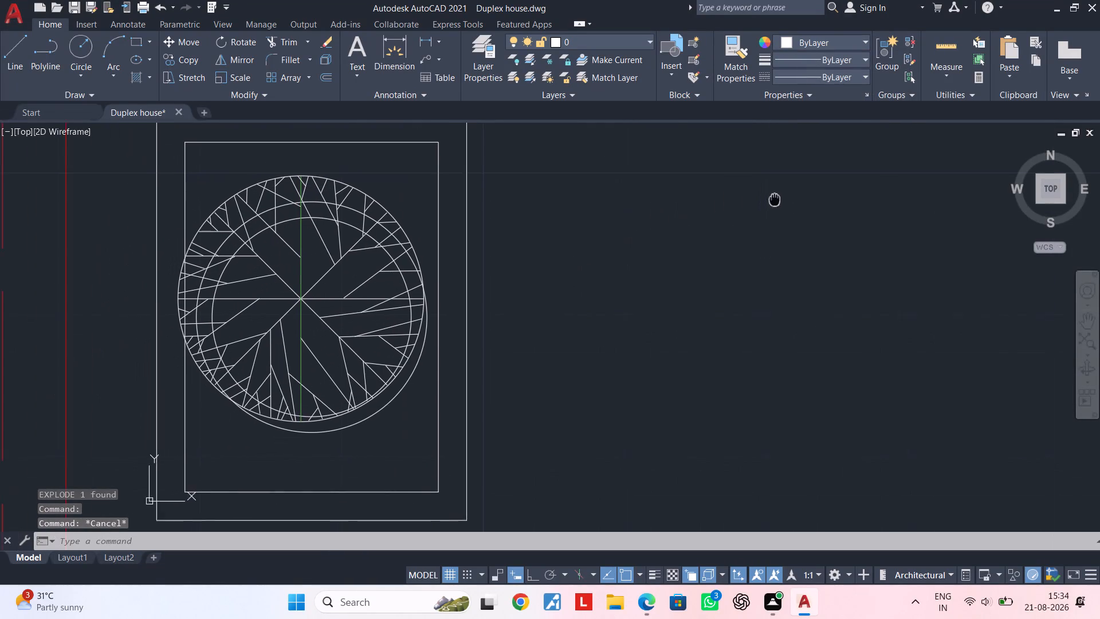
middle_click_drag(775, 199, 777, 199)
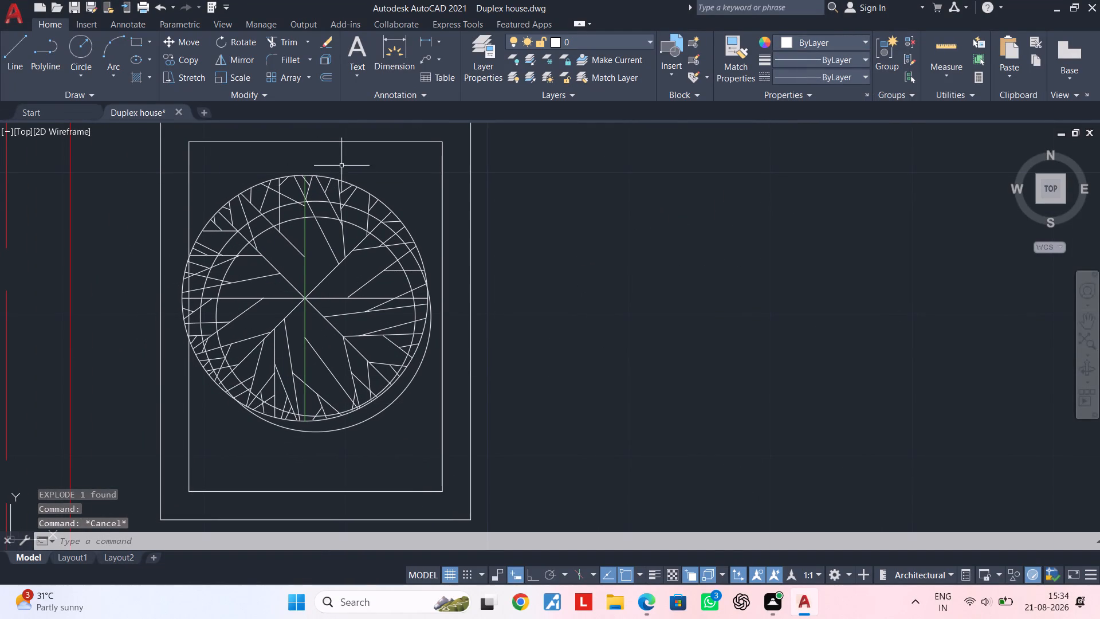
scroll(140, 230, "down", 1)
left_click(138, 189)
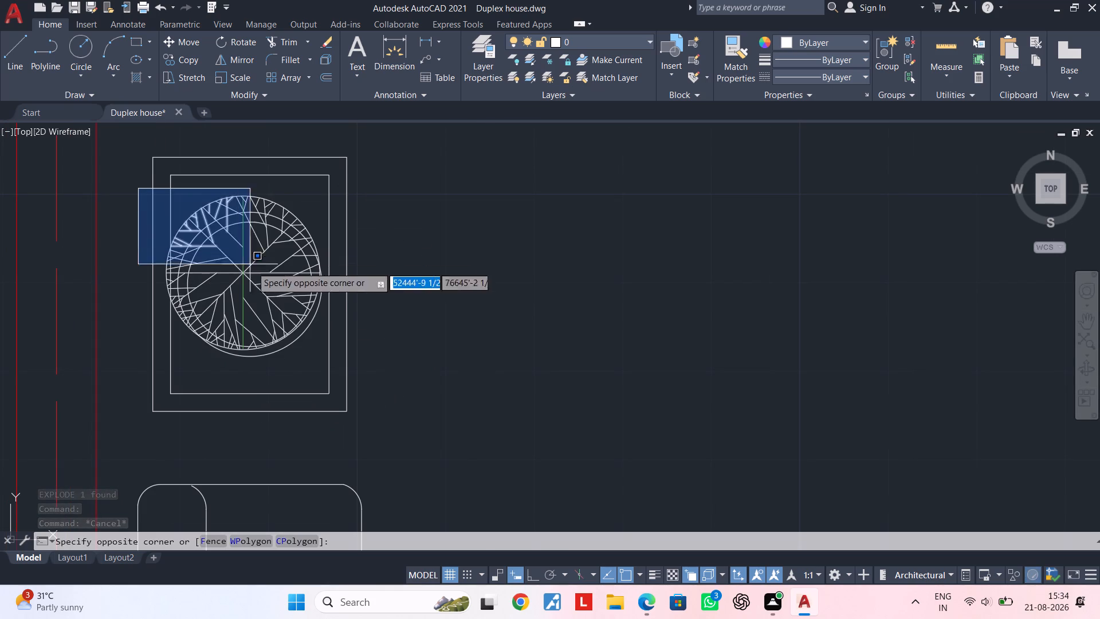
left_click(323, 362)
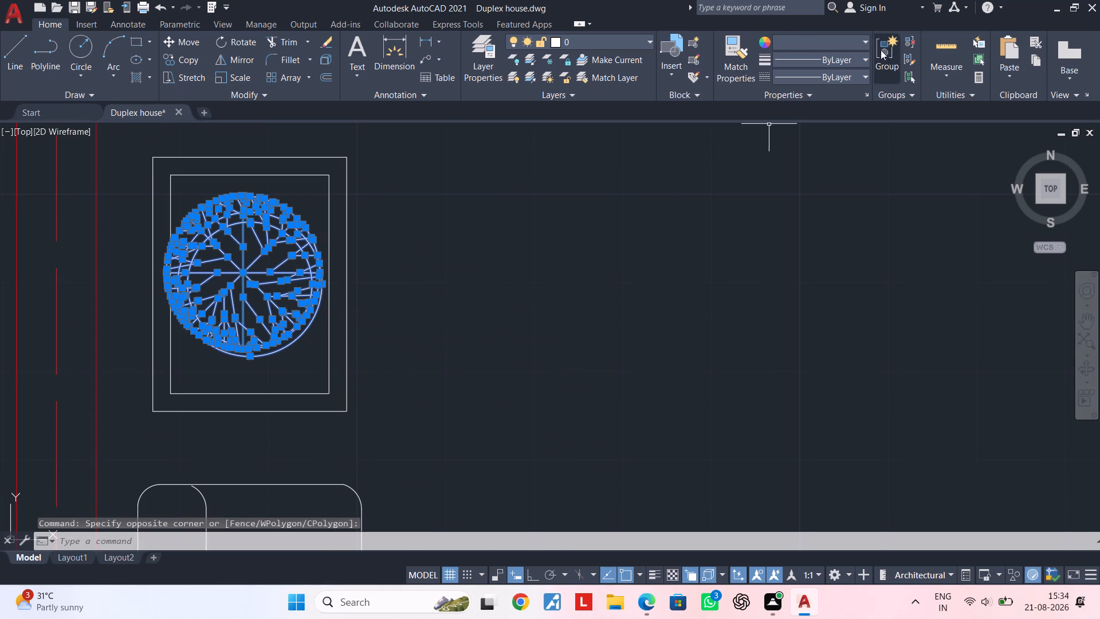
left_click(841, 46)
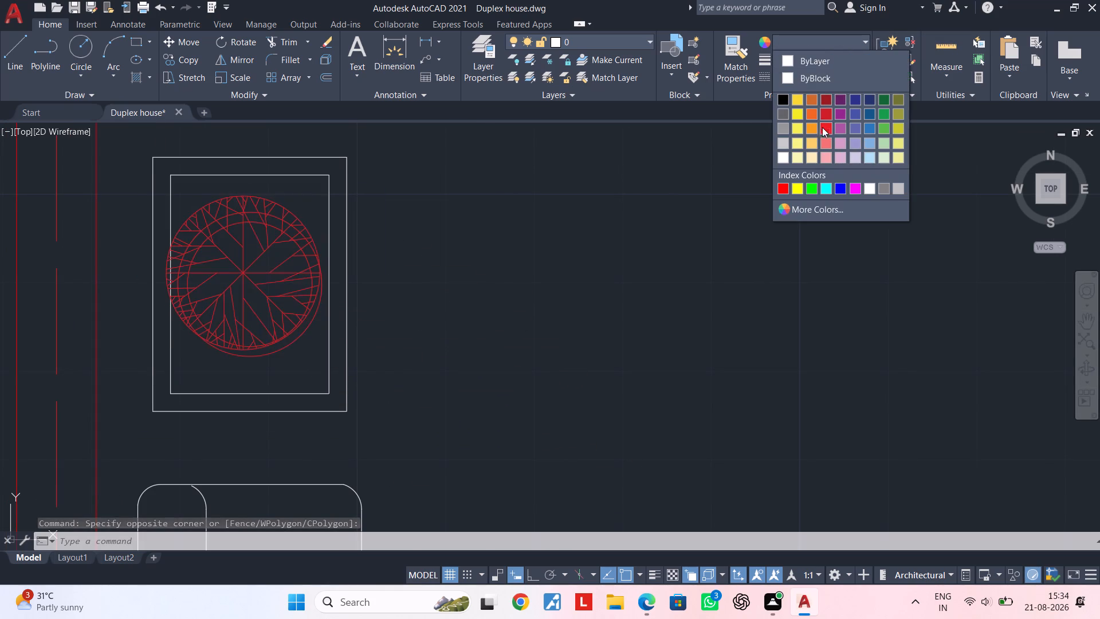
left_click(883, 126)
key("Escape")
key("Escape")
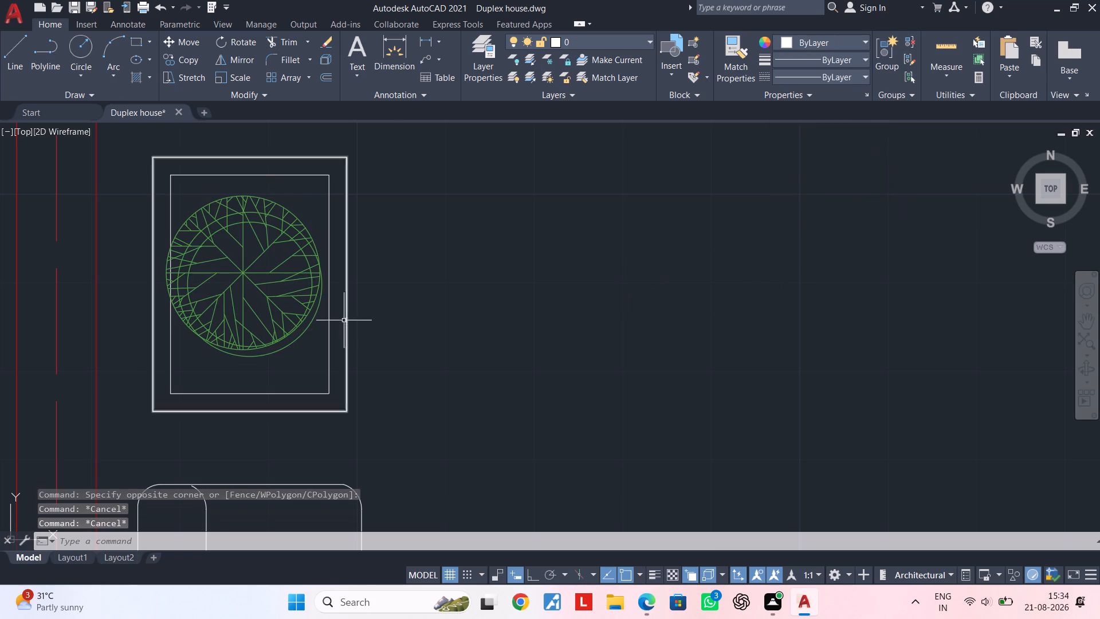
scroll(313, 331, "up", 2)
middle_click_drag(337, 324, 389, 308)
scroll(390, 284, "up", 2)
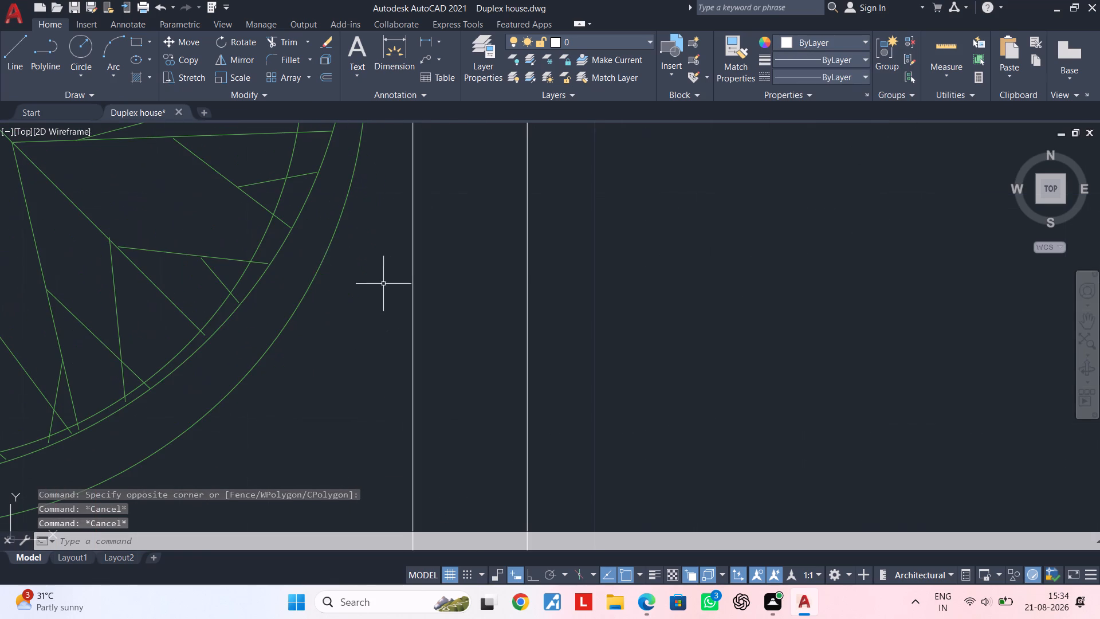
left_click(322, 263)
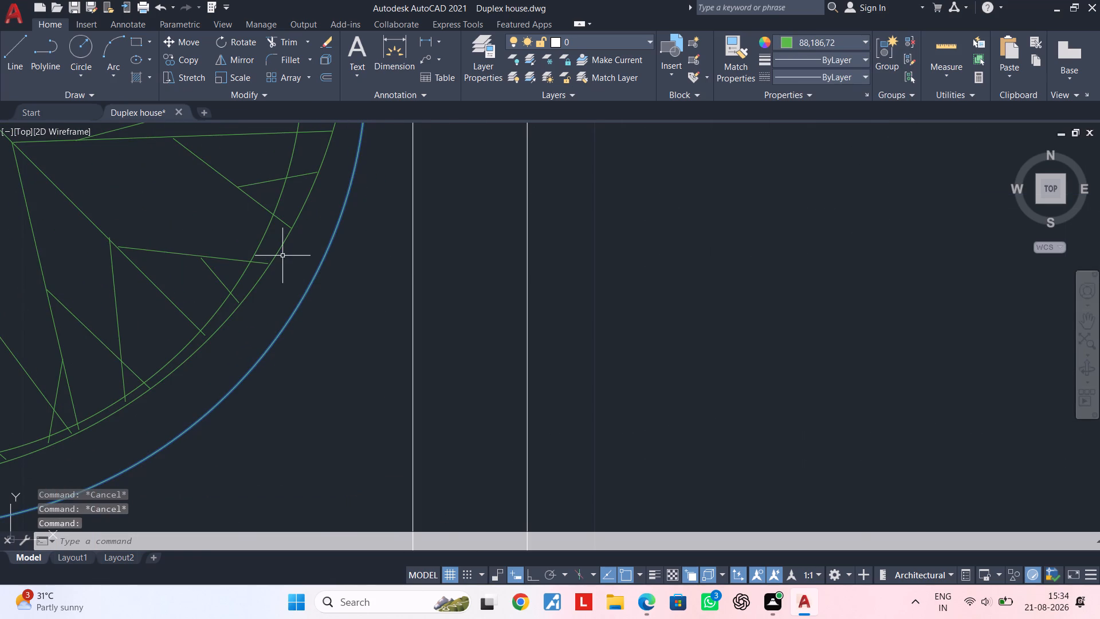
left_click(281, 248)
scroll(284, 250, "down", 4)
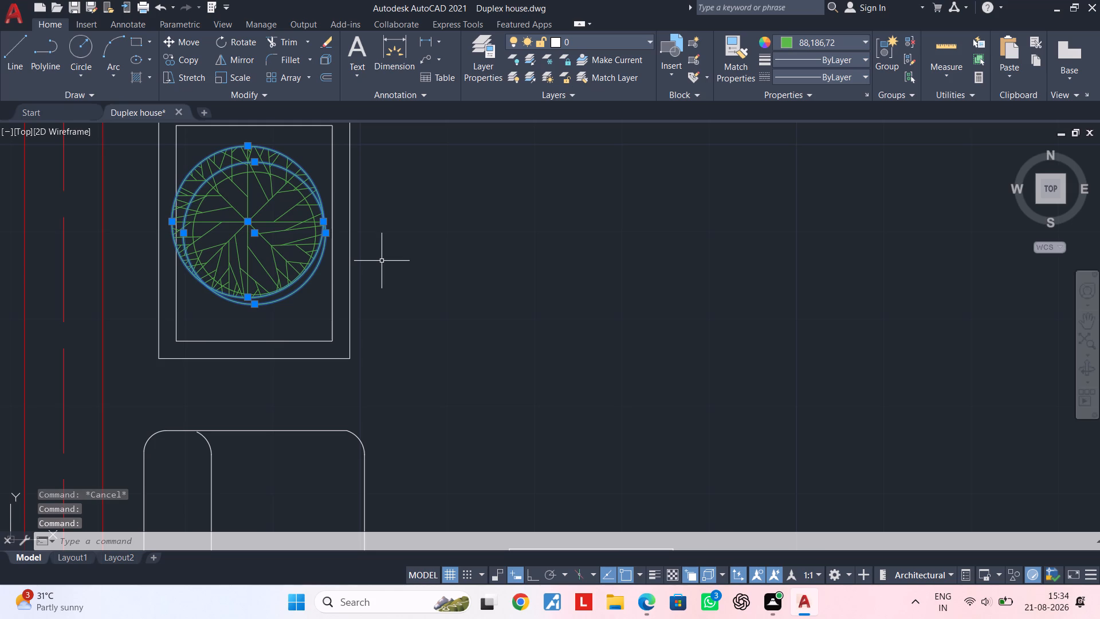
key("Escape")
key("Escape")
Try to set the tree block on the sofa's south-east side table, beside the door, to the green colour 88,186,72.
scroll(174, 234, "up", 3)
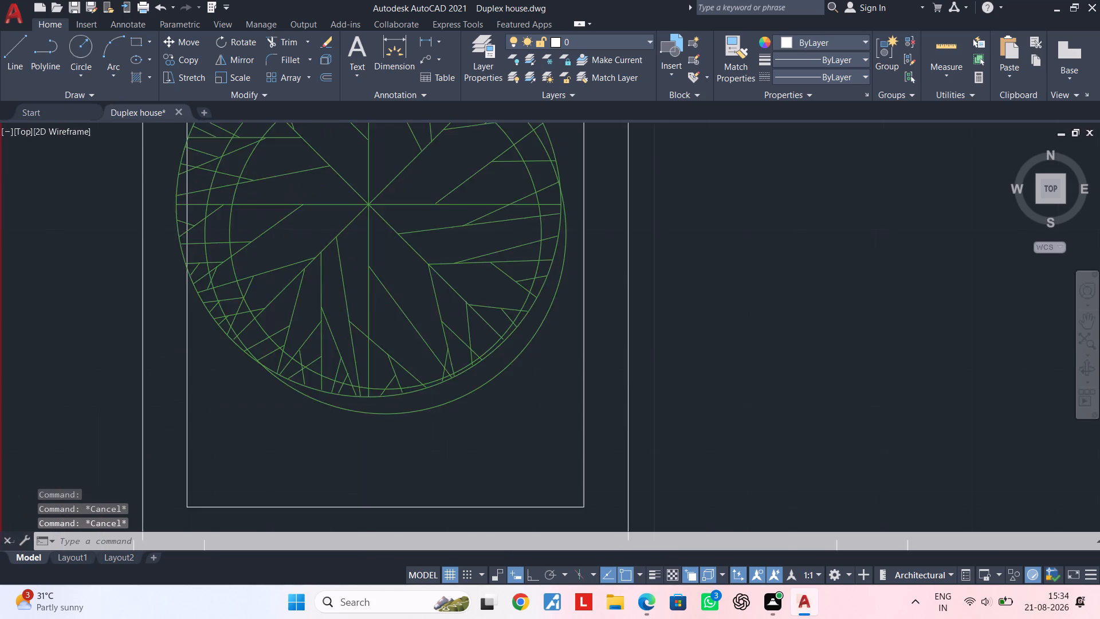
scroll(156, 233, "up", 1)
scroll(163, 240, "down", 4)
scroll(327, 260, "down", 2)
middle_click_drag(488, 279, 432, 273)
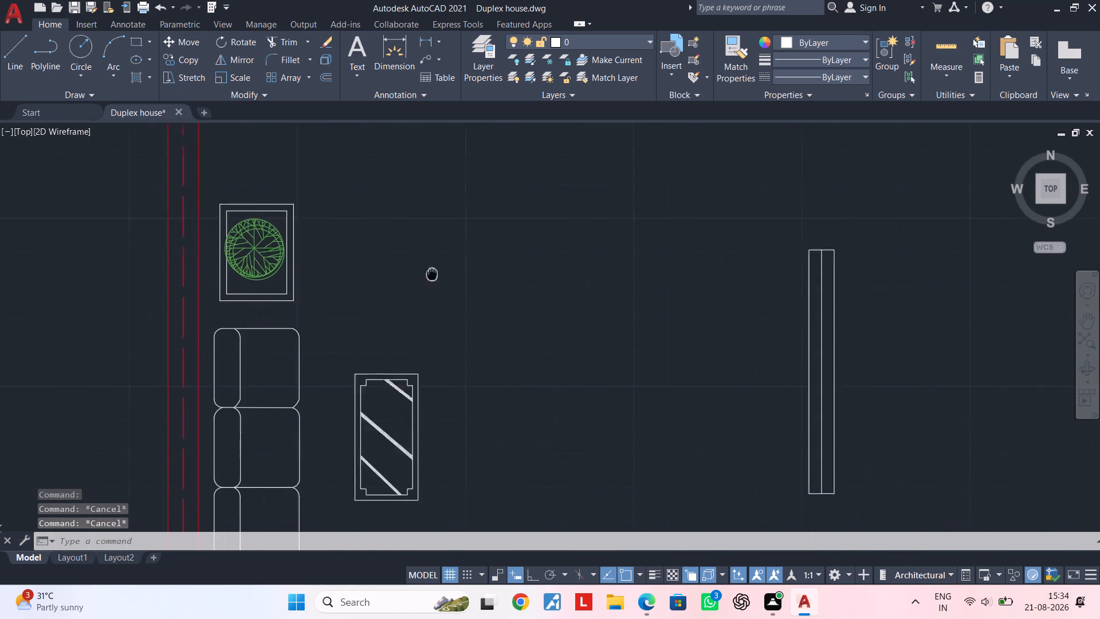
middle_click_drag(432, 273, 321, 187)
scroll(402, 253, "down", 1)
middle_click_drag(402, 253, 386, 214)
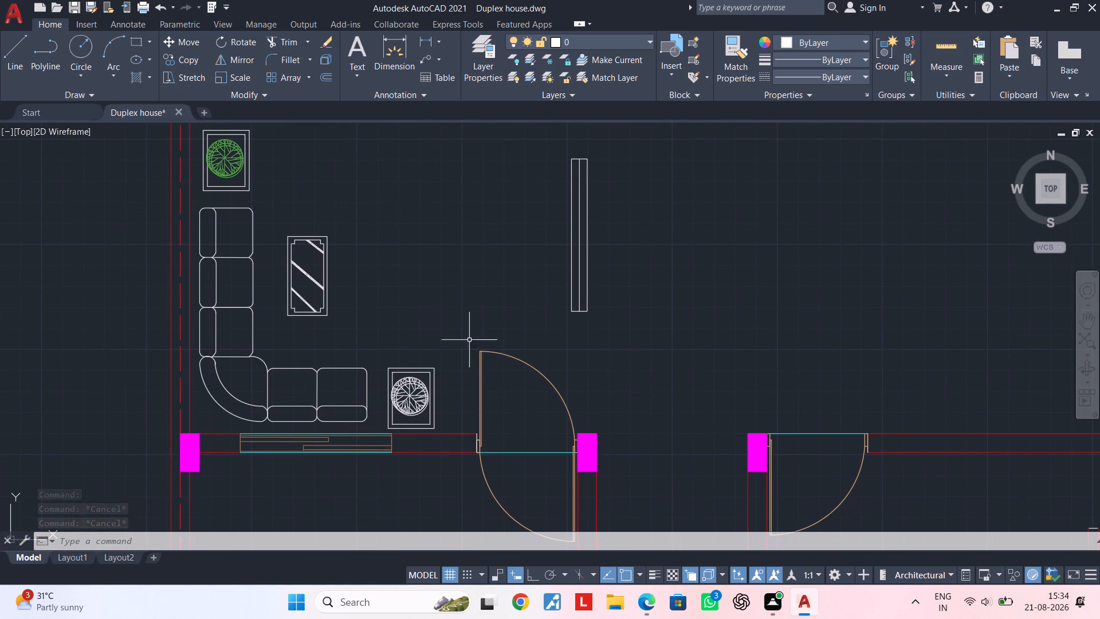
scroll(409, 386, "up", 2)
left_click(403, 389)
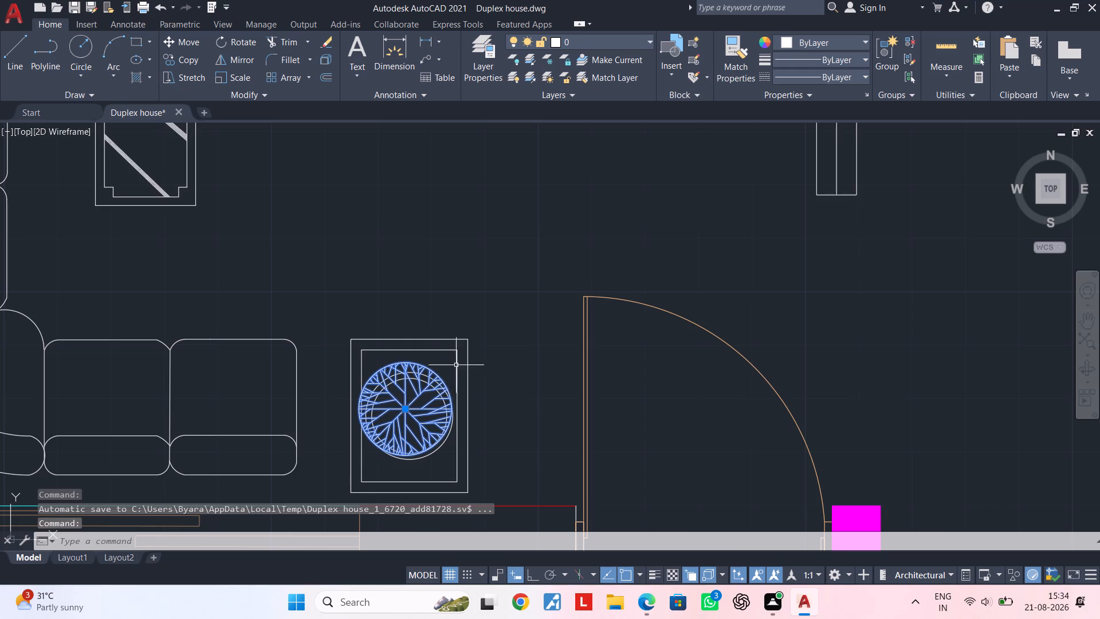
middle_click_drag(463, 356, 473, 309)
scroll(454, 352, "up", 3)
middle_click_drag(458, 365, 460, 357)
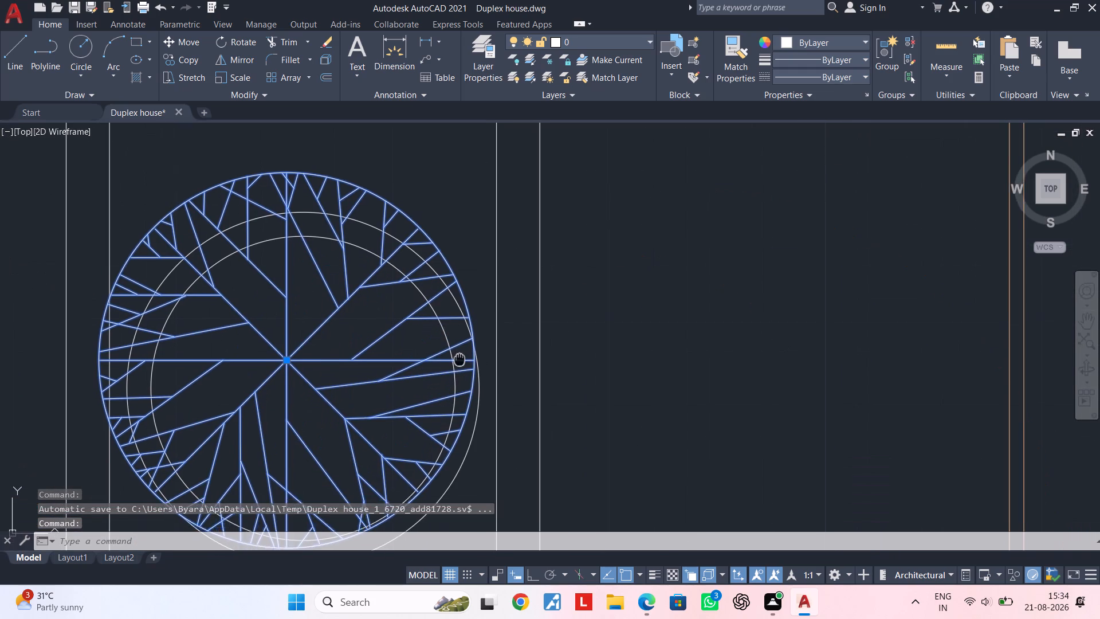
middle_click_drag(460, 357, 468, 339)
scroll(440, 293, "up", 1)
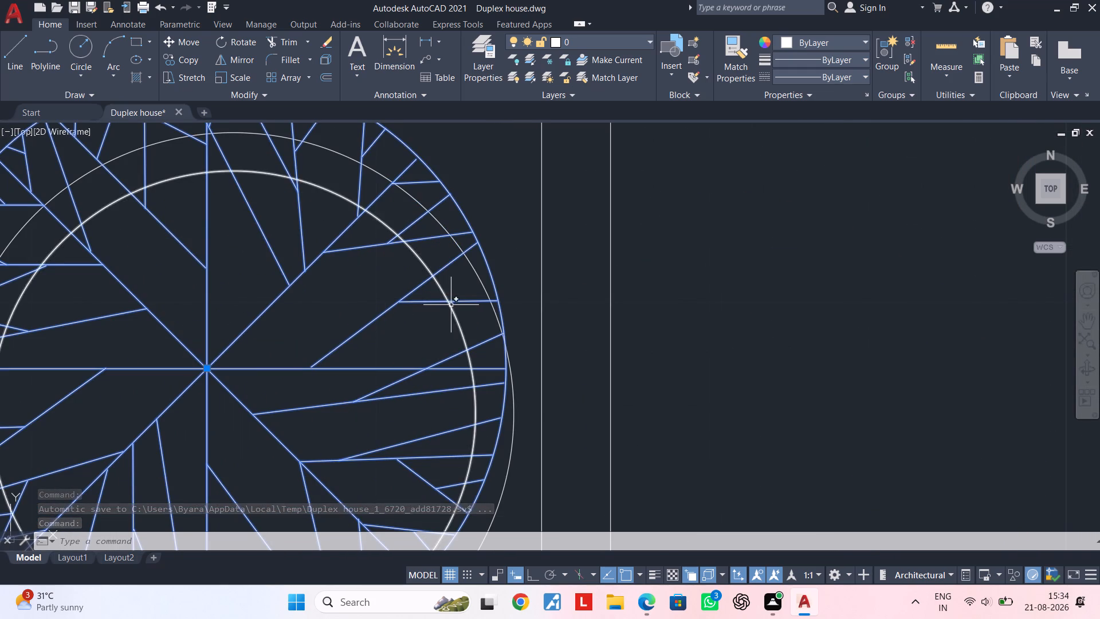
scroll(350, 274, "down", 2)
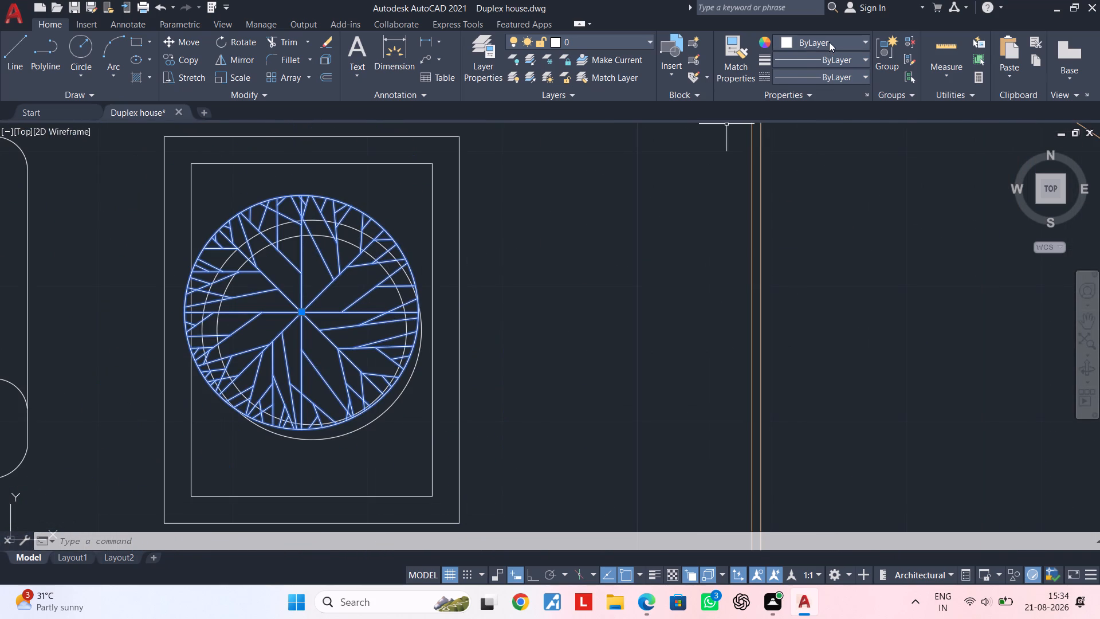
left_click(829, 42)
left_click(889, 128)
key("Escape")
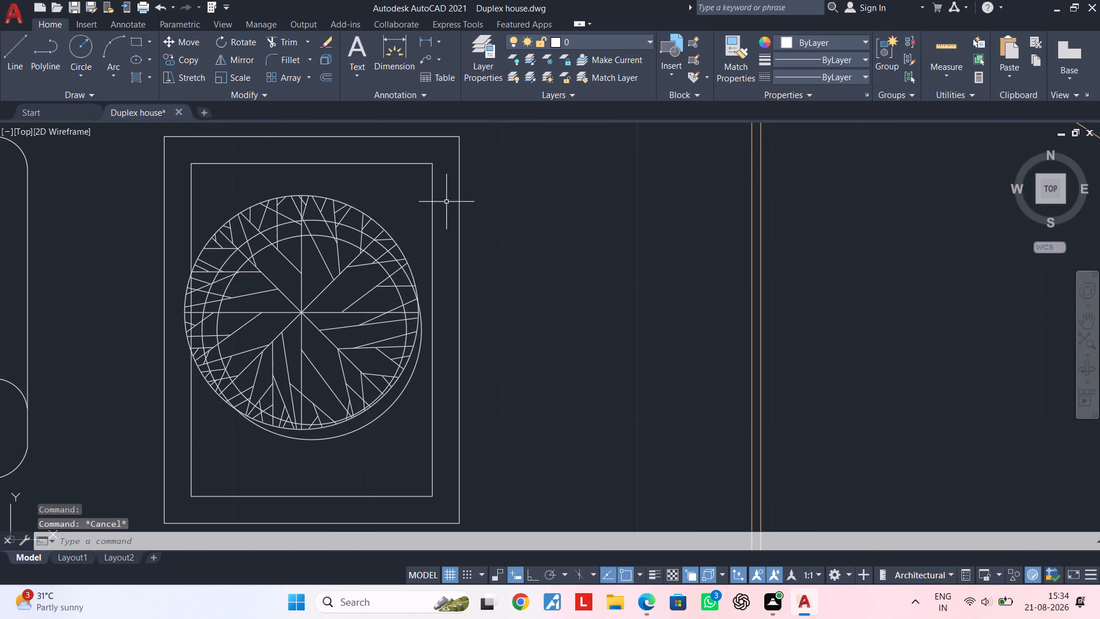
Explode the tree block on the side table beside the door.
left_click(355, 206)
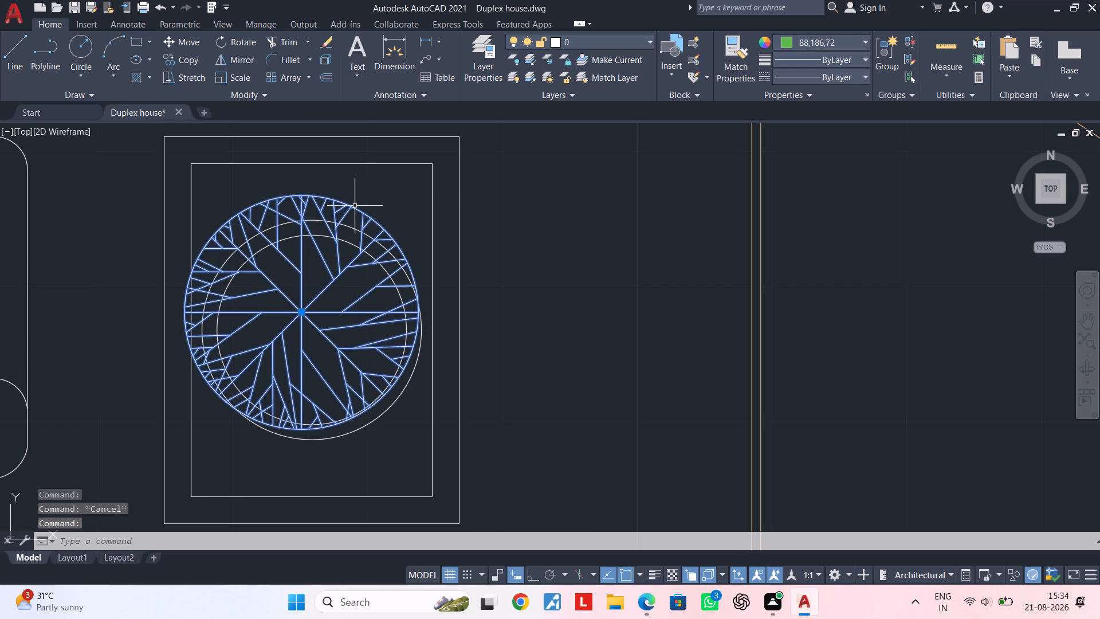
type("X")
key("space")
Set all the exploded tree's lines and circles on the side table beside the door to the green colour 88,186,72.
left_click_drag(116, 167, 121, 167)
left_click(478, 462)
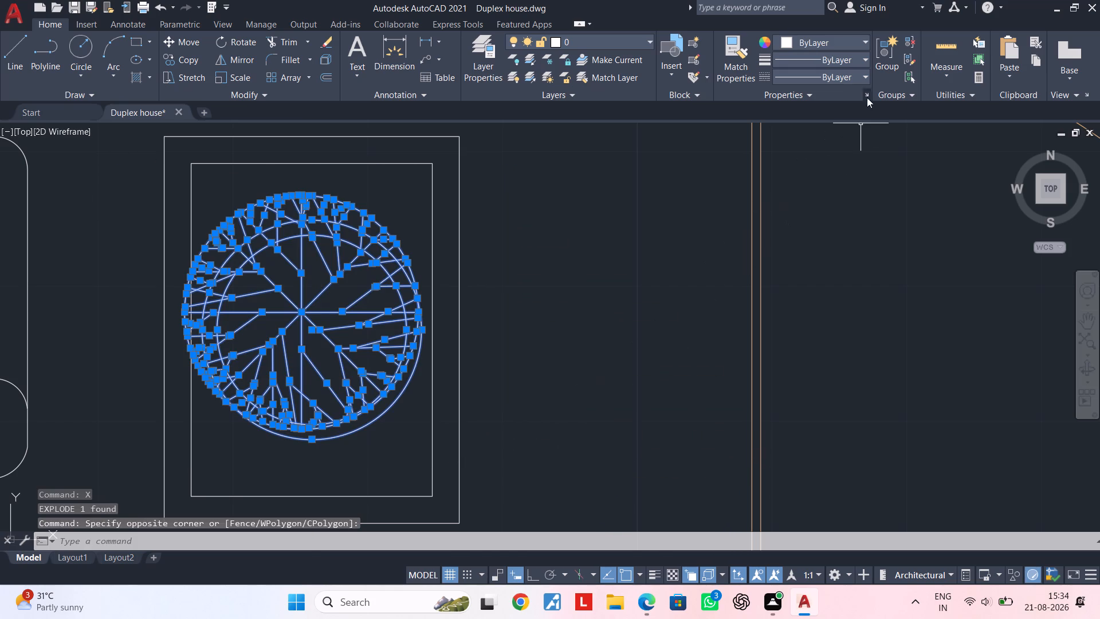
left_click(865, 39)
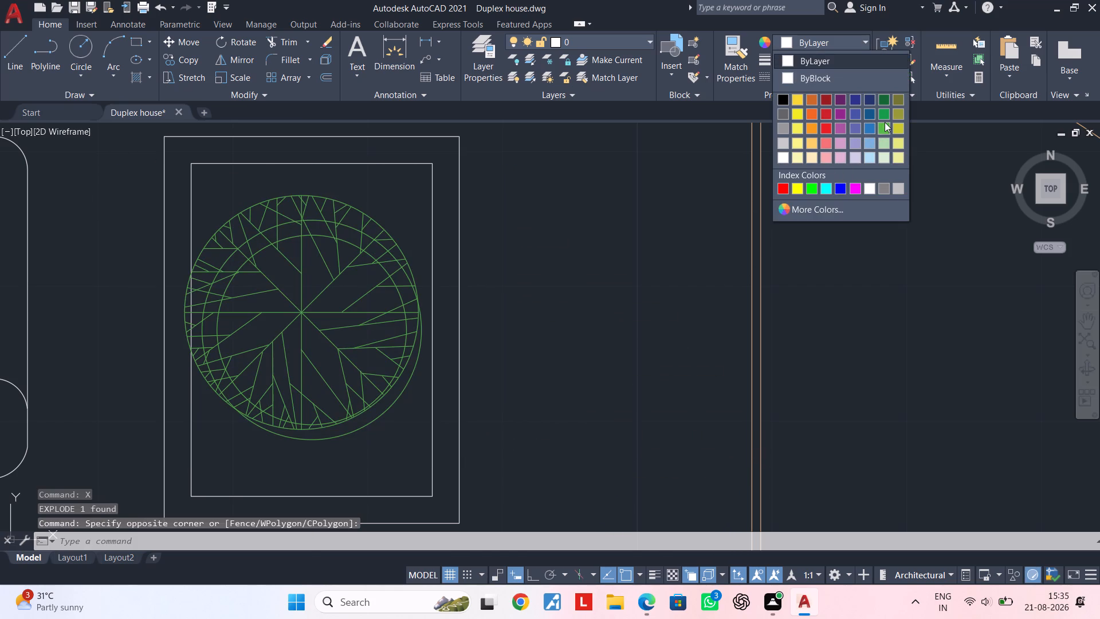
left_click(885, 122)
key("Escape")
Set the two offset concentric circles of the tree beside the door to a light red colour.
scroll(429, 351, "up", 1)
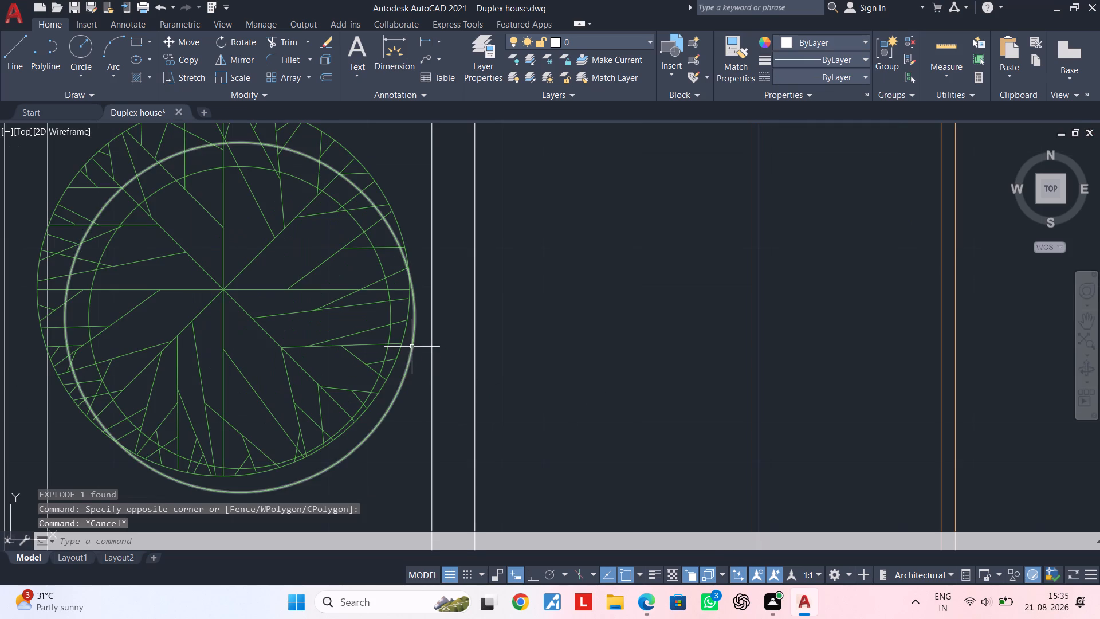
left_click(412, 347)
scroll(394, 318, "up", 2)
left_click(380, 311)
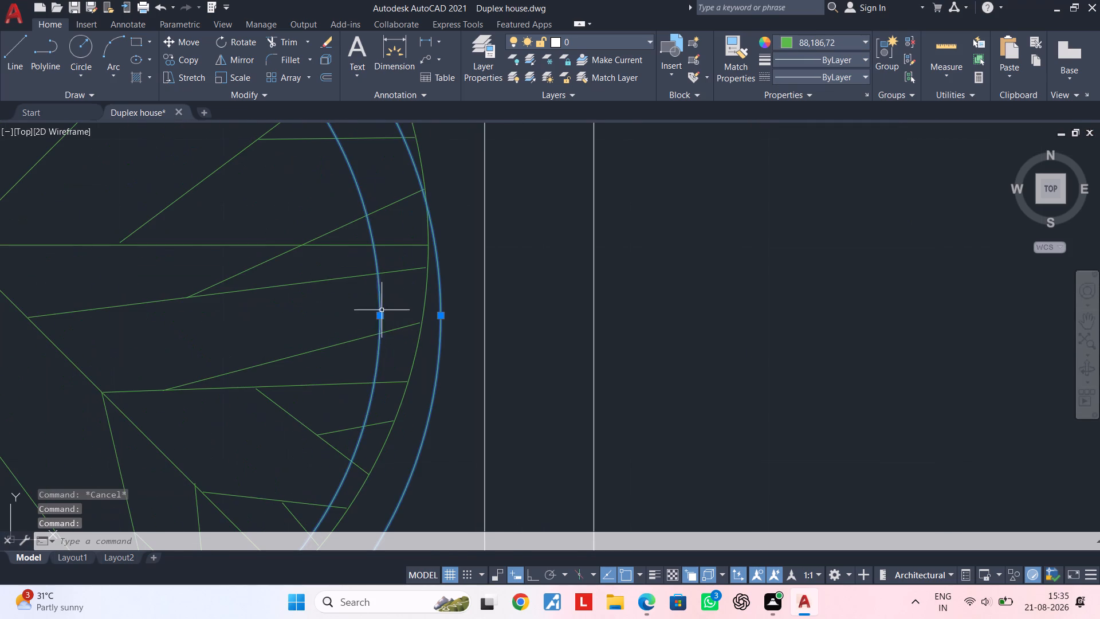
left_click(858, 41)
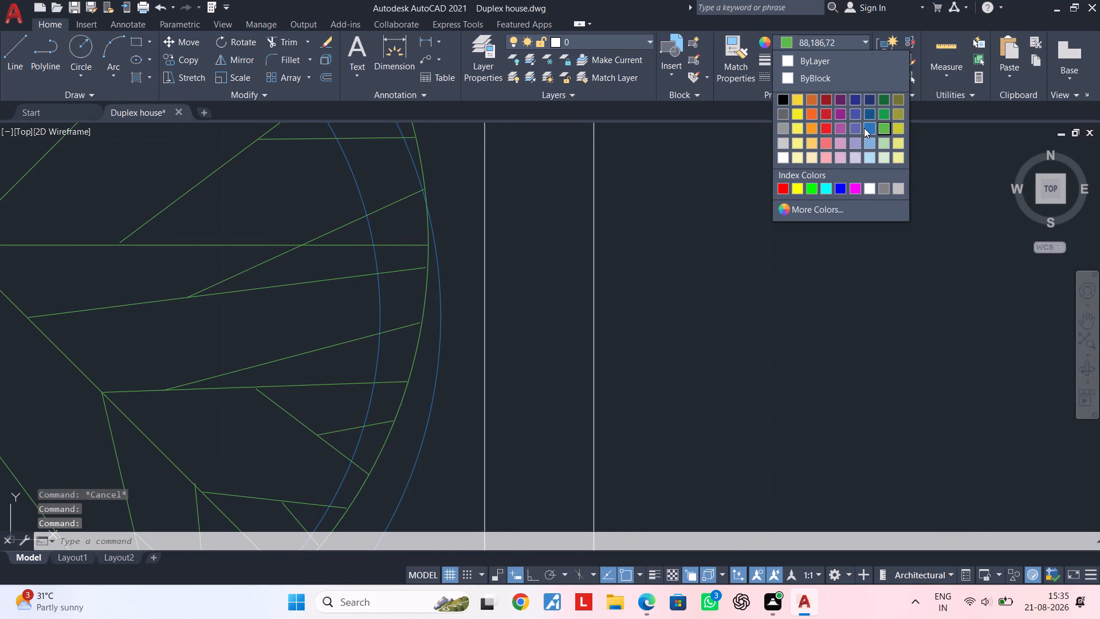
left_click(827, 145)
key("Escape")
scroll(790, 319, "down", 4)
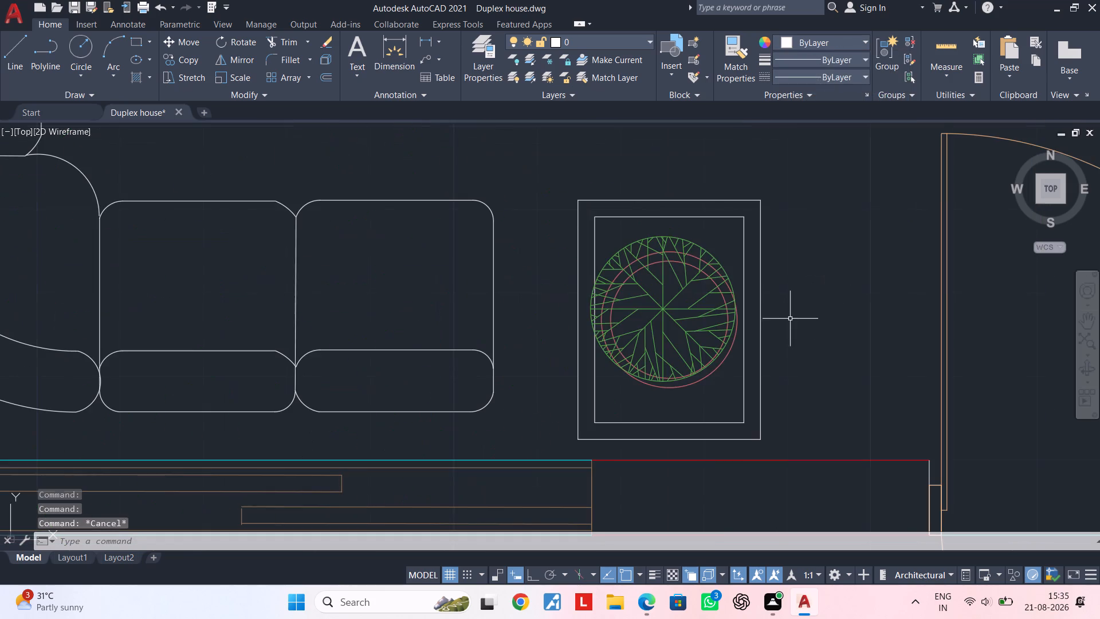
Set the two offset concentric circles of the tree on the north side table to the orange colour 248,153,30.
scroll(737, 316, "down", 2)
middle_click_drag(619, 263, 669, 492)
scroll(481, 245, "up", 4)
middle_click_drag(485, 182, 494, 560)
middle_click_drag(510, 369, 510, 479)
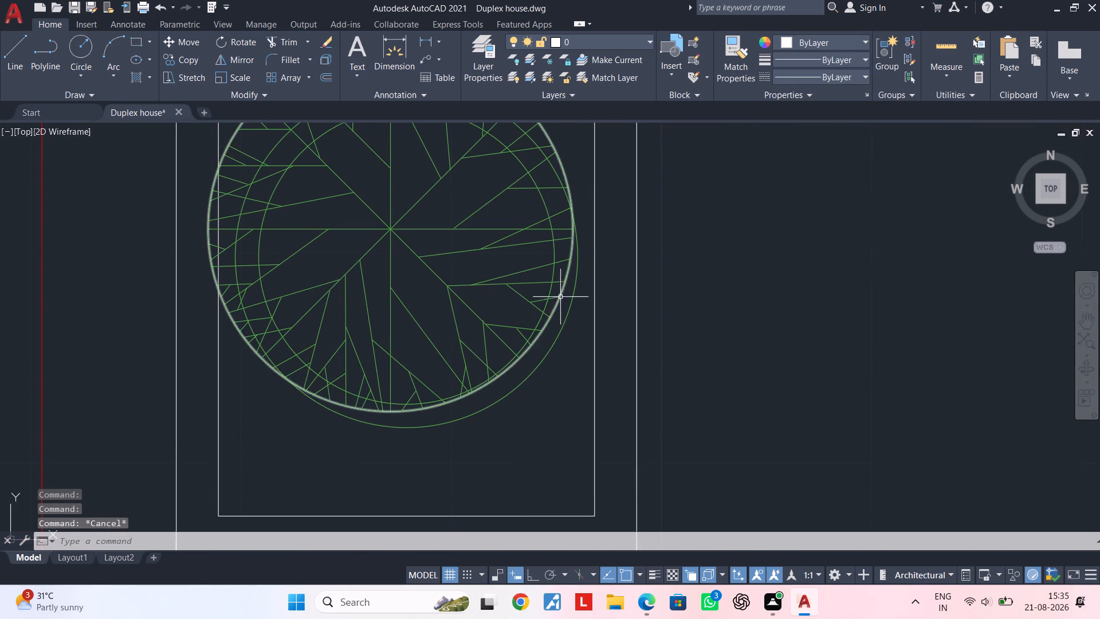
left_click(552, 244)
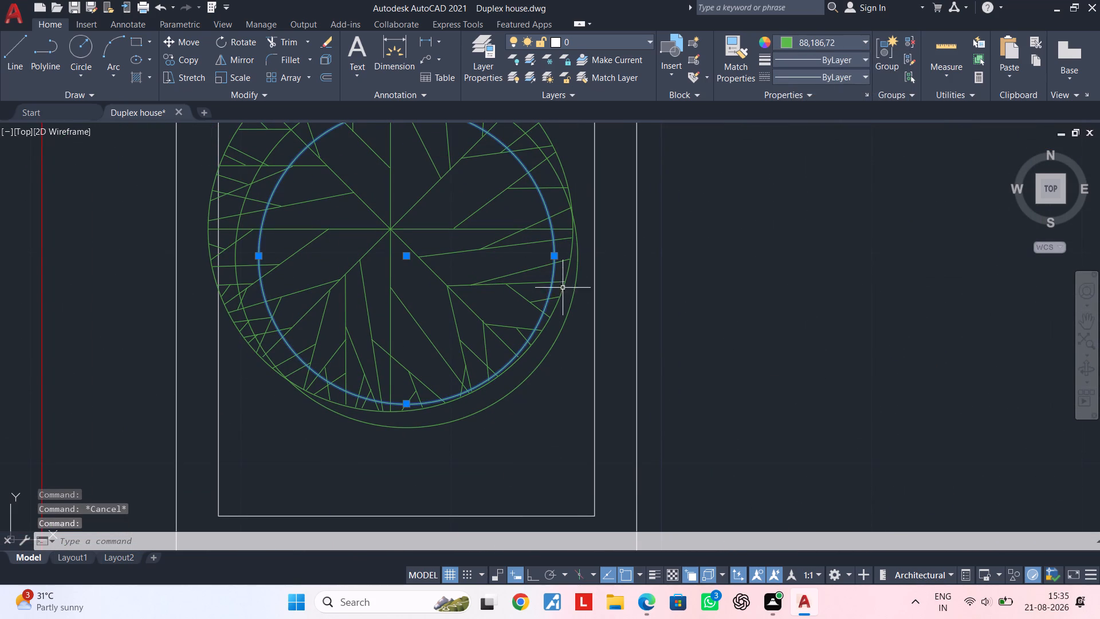
left_click(567, 314)
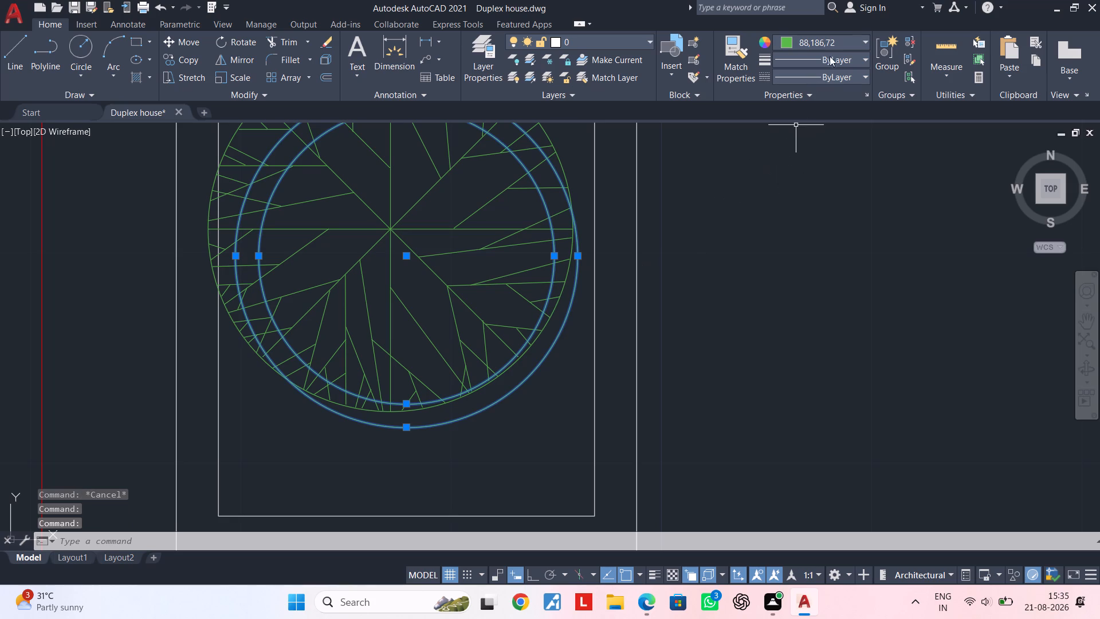
left_click(834, 40)
left_click(816, 128)
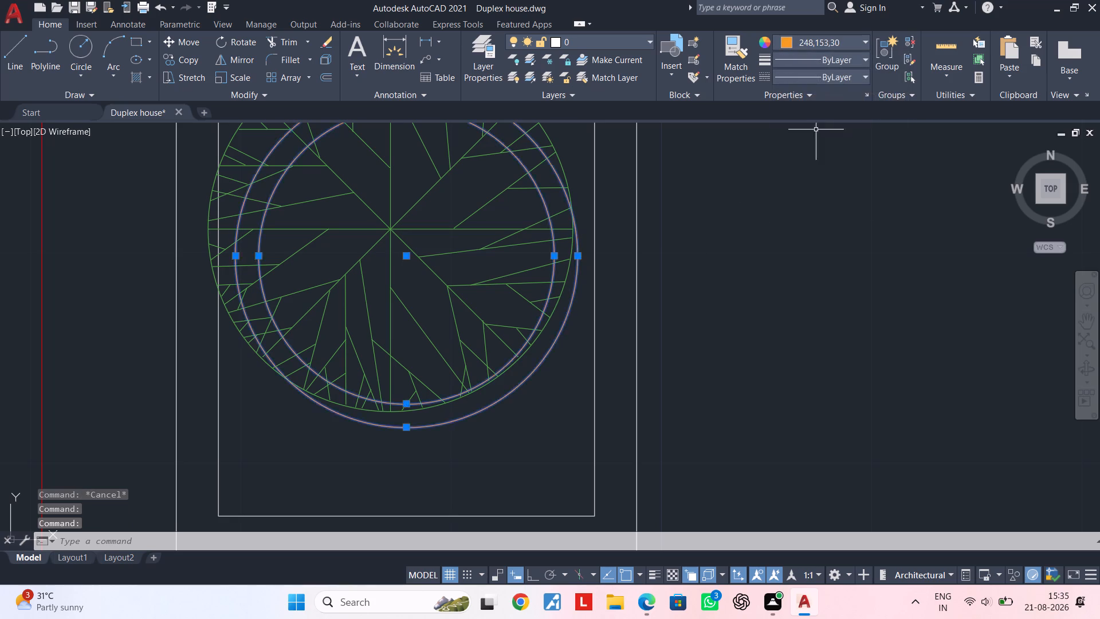
key("Escape")
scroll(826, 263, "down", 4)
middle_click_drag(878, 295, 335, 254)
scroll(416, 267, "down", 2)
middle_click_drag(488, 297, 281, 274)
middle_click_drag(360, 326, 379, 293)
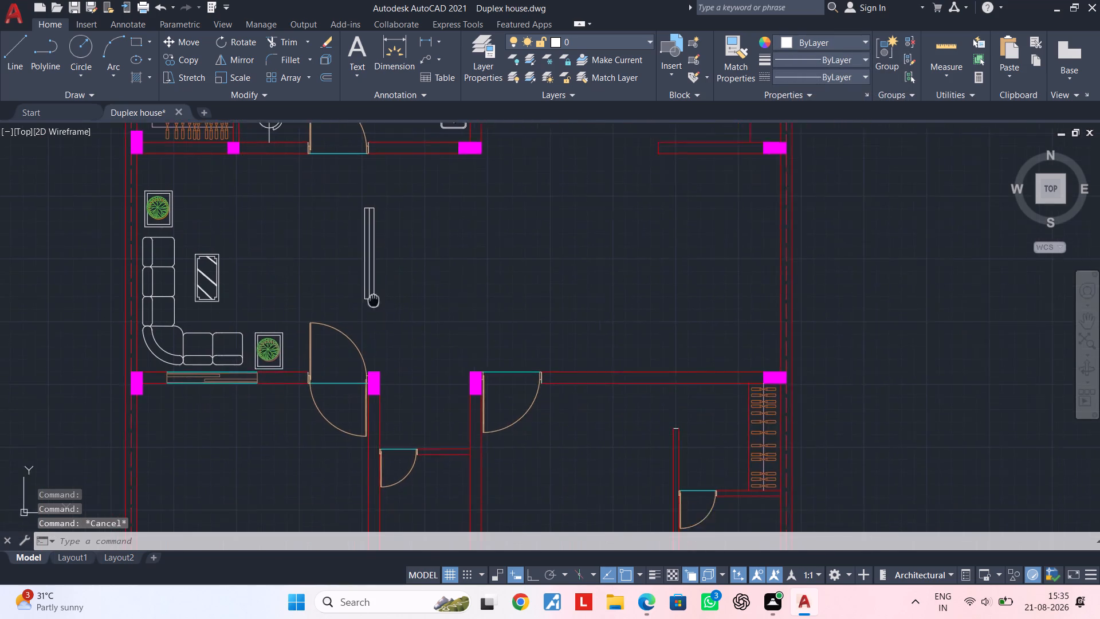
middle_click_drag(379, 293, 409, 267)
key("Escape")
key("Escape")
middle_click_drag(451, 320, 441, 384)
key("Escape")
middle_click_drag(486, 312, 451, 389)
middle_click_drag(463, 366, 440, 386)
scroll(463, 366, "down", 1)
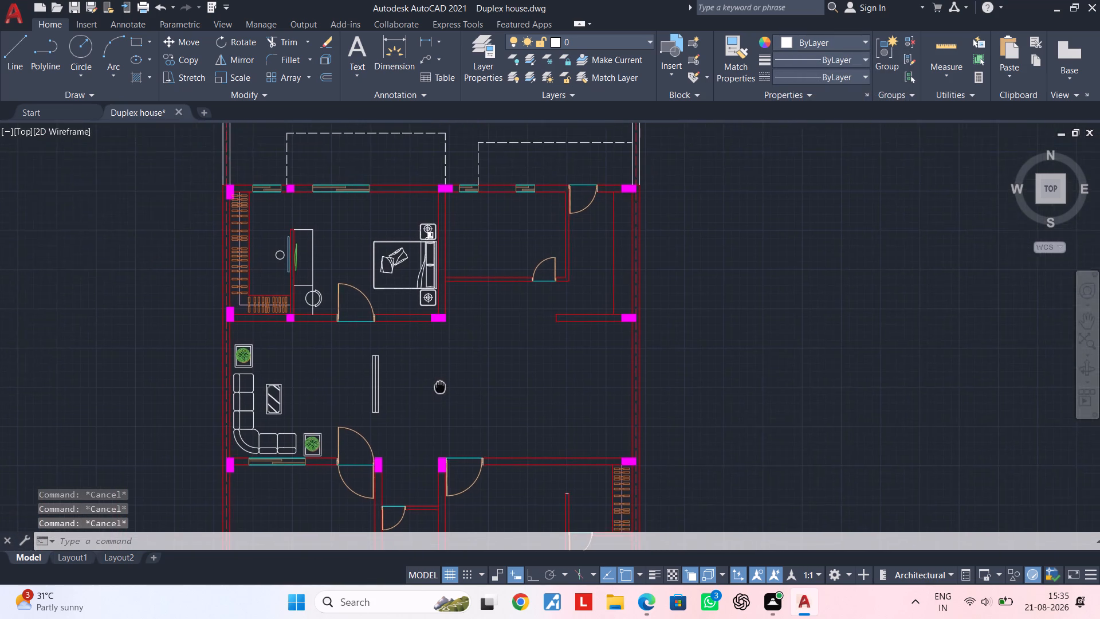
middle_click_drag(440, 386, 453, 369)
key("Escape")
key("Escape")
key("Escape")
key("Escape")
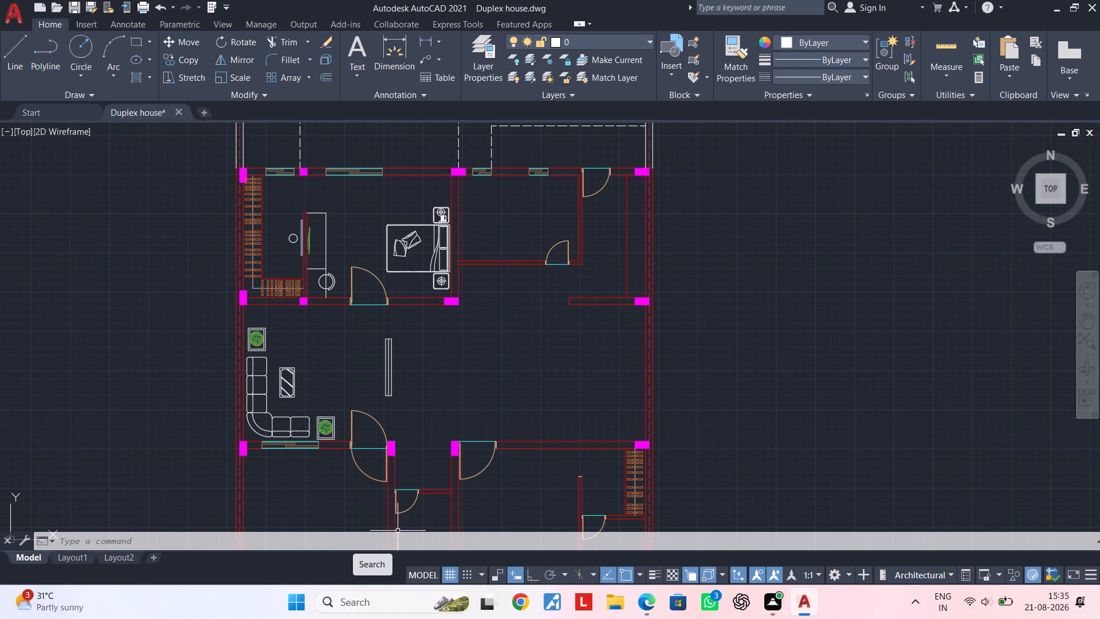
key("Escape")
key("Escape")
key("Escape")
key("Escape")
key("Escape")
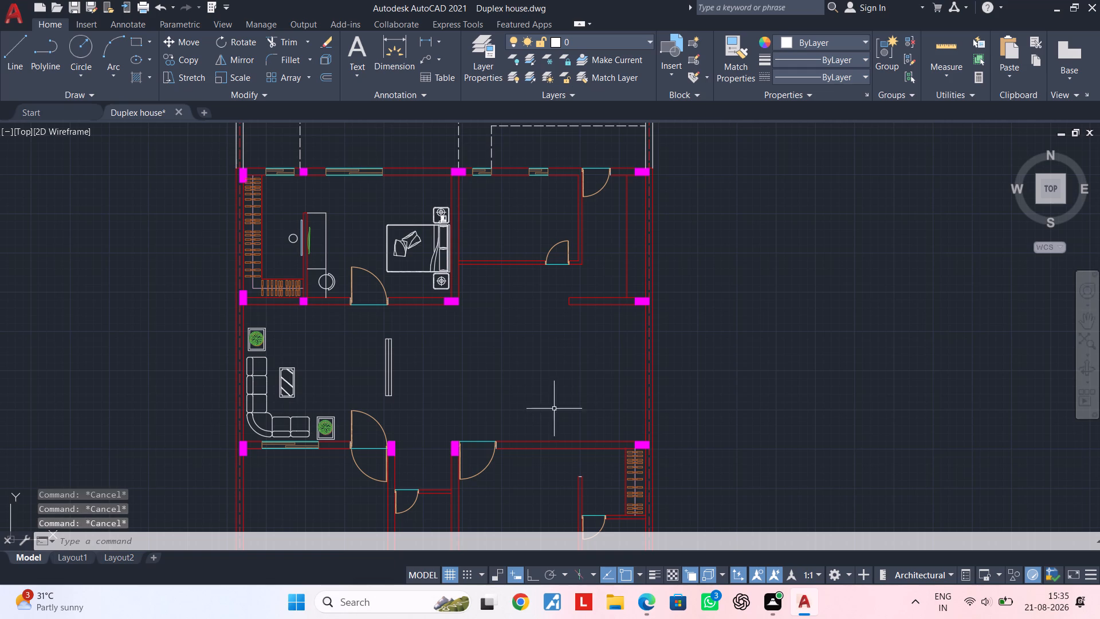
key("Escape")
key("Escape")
Load 01-06-cad-blocks-net-plan-chairs.dwg from the CHAIRS folder of Furnitures CAD Blocks into DesignCenter and list its blocks.
type("ADC")
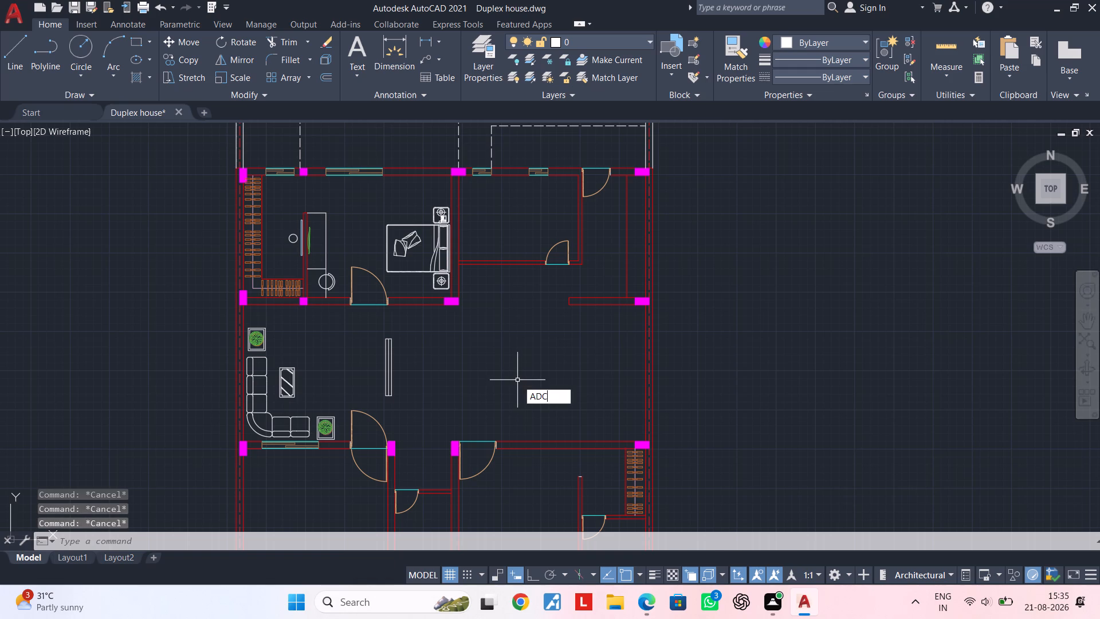
key("space")
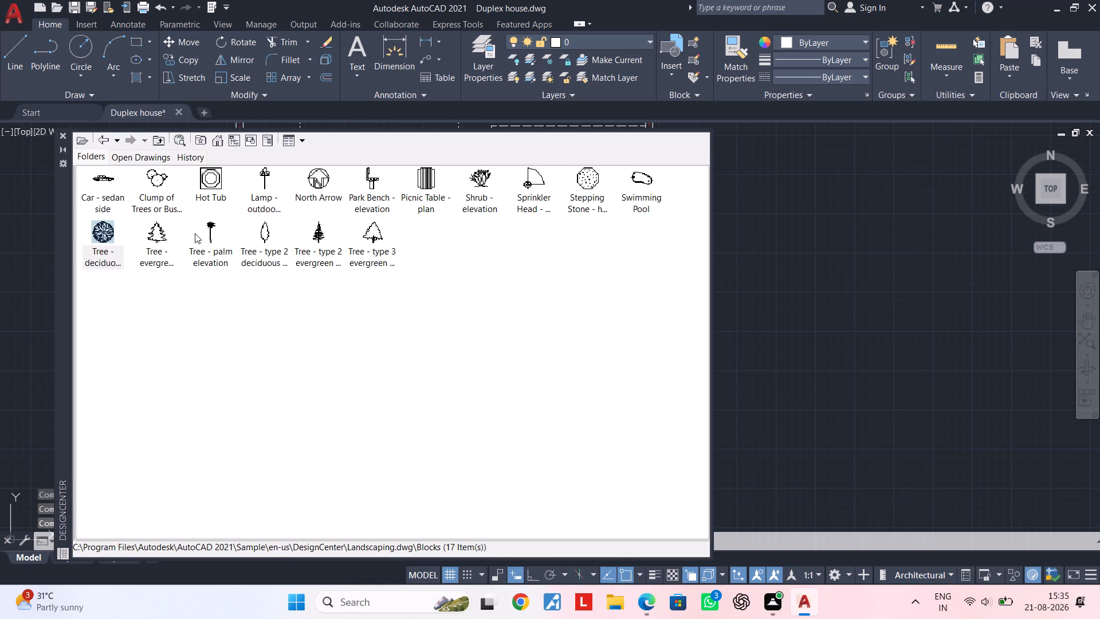
left_click(110, 139)
left_click(103, 142)
left_click(91, 142)
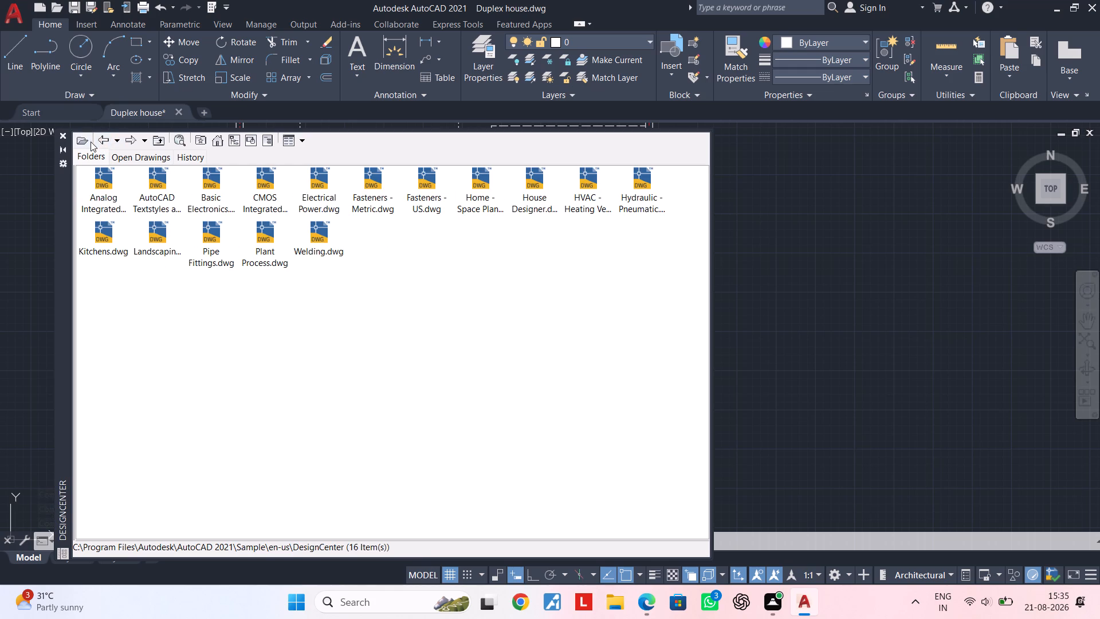
left_click(505, 151)
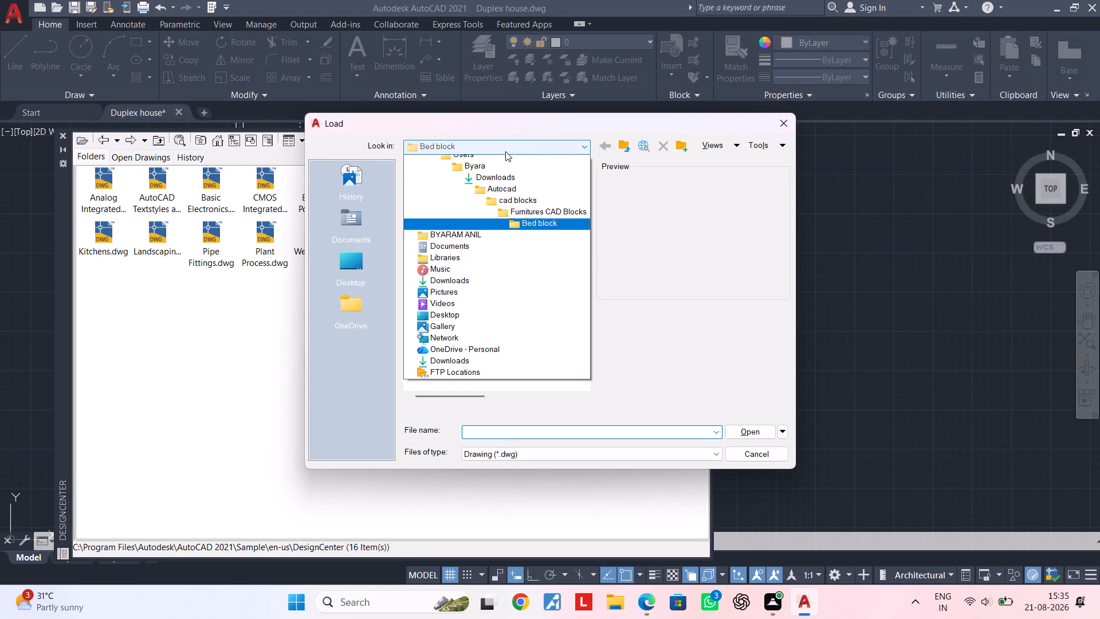
left_click(521, 245)
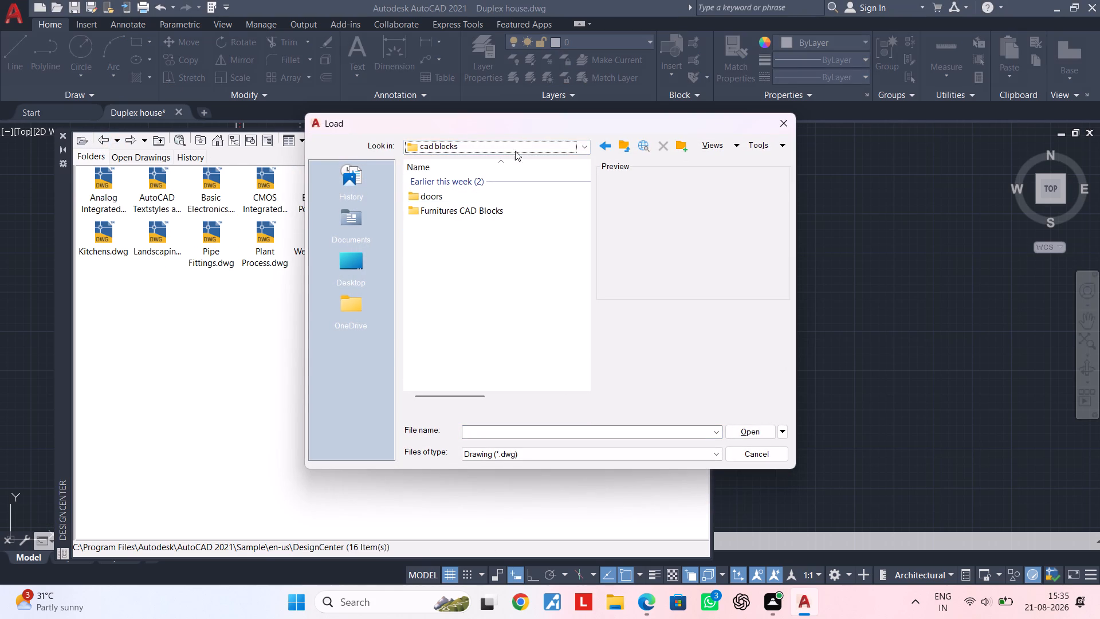
double_click(515, 146)
double_click(504, 215)
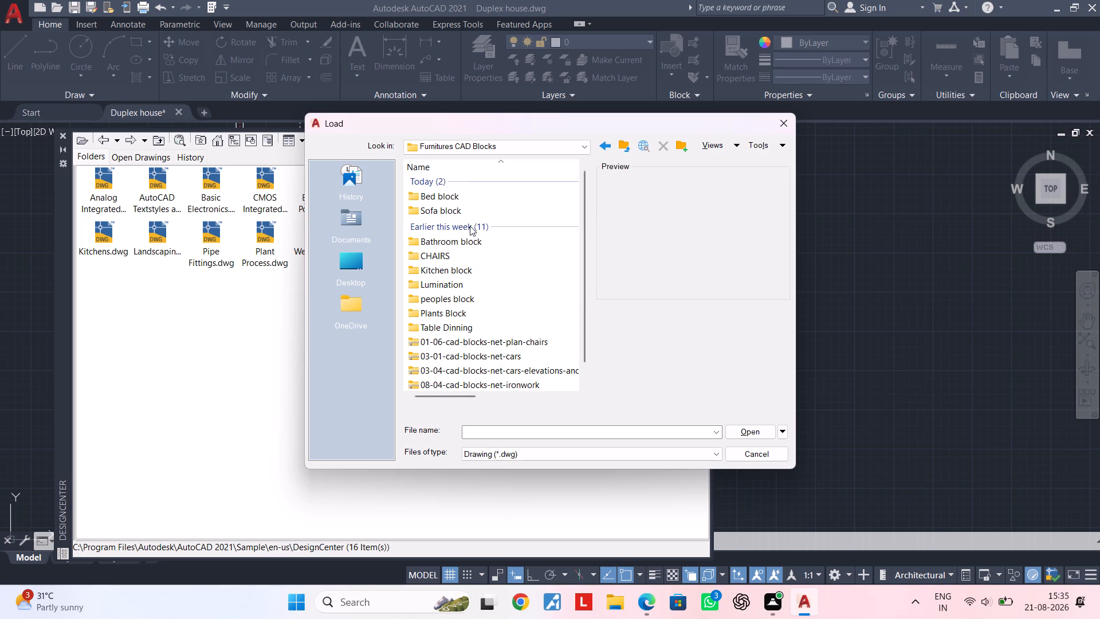
double_click(466, 254)
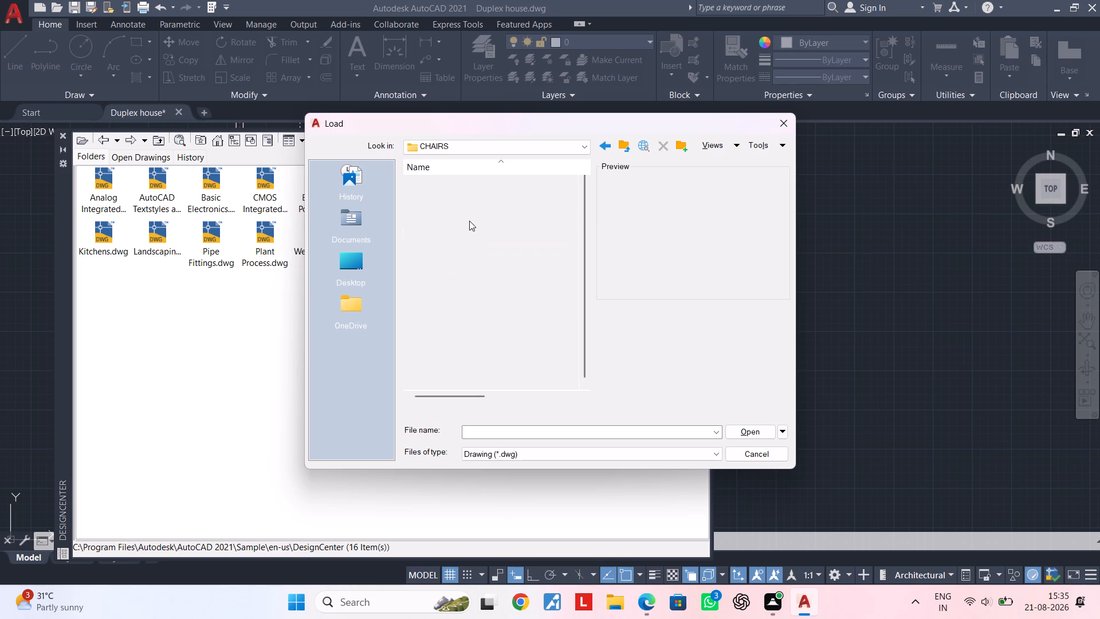
double_click(473, 198)
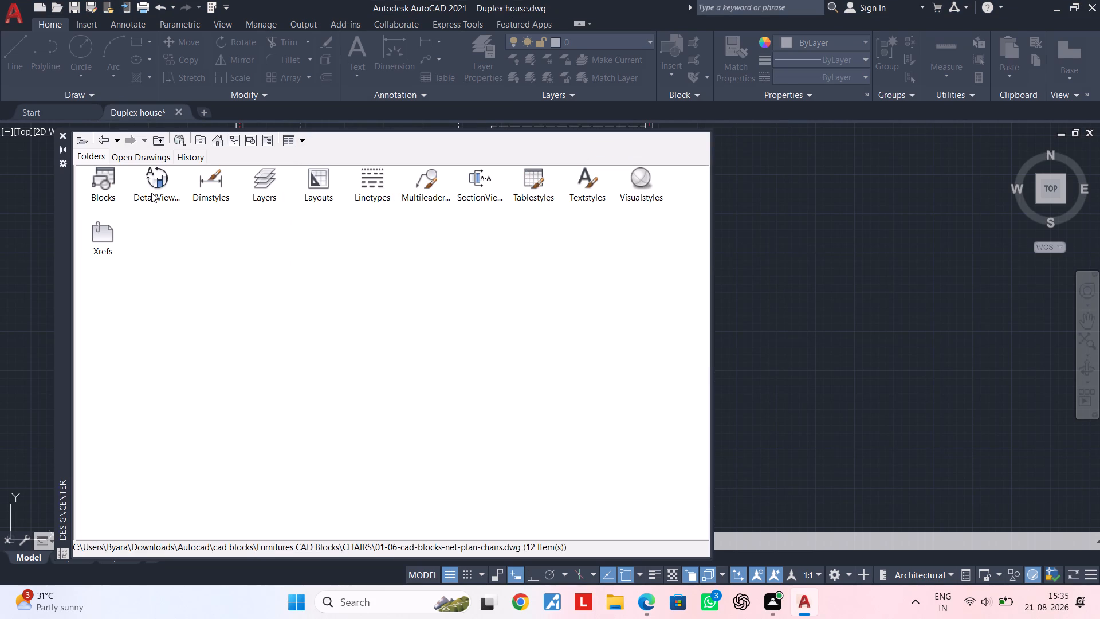
double_click(97, 174)
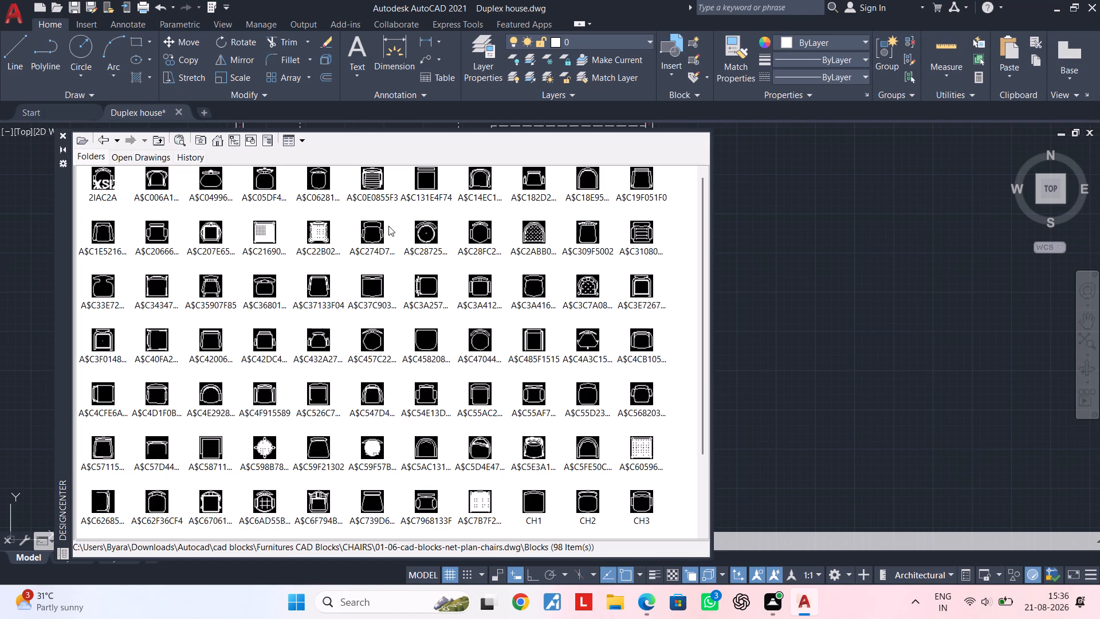
Insert the chair block whose name starts with A$C20666 into the empty area east of the house plan.
scroll(378, 226, "up", 1)
left_click_drag(155, 232, 764, 236)
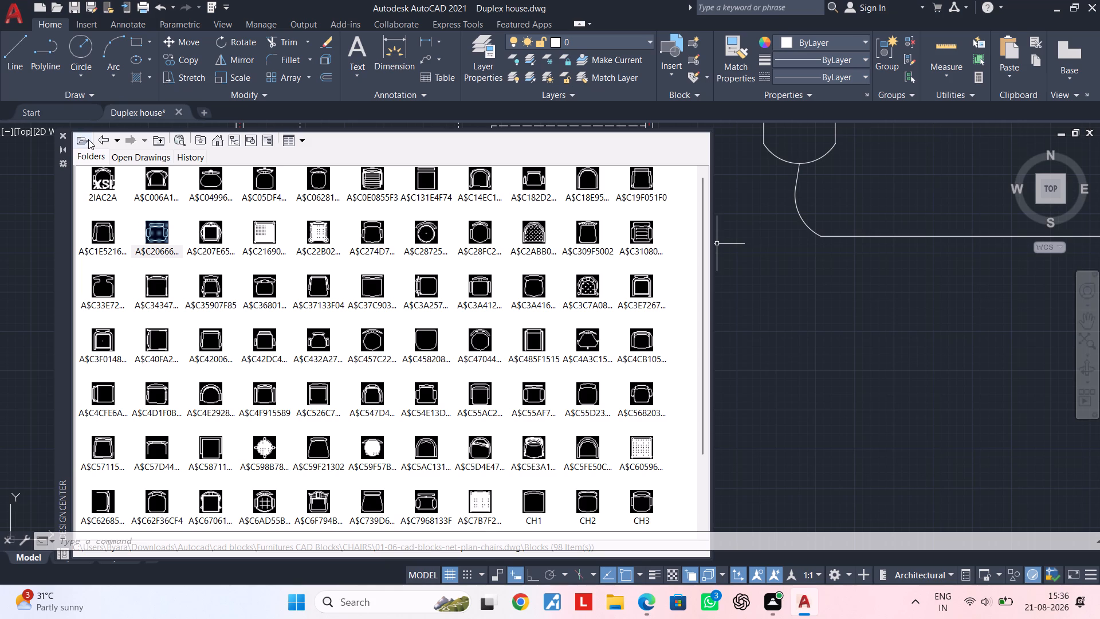
Load 01-10-cad-blocks-net-tables.dwg from the Table Dinning folder of Furnitures CAD Blocks into DesignCenter and list its blocks.
left_click(88, 139)
left_click(549, 152)
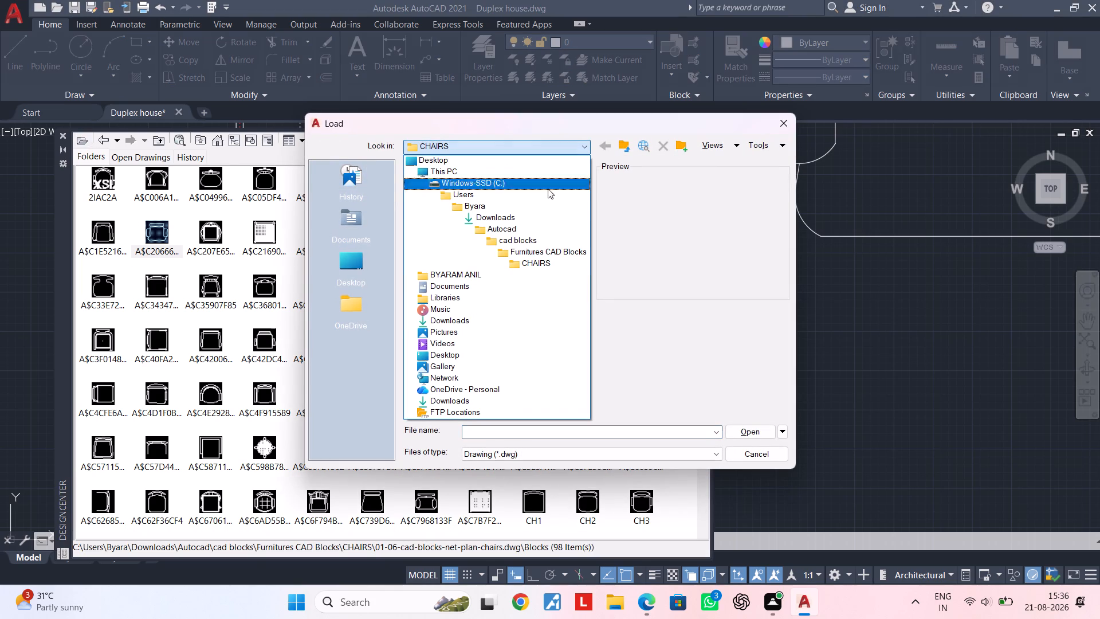
left_click(536, 250)
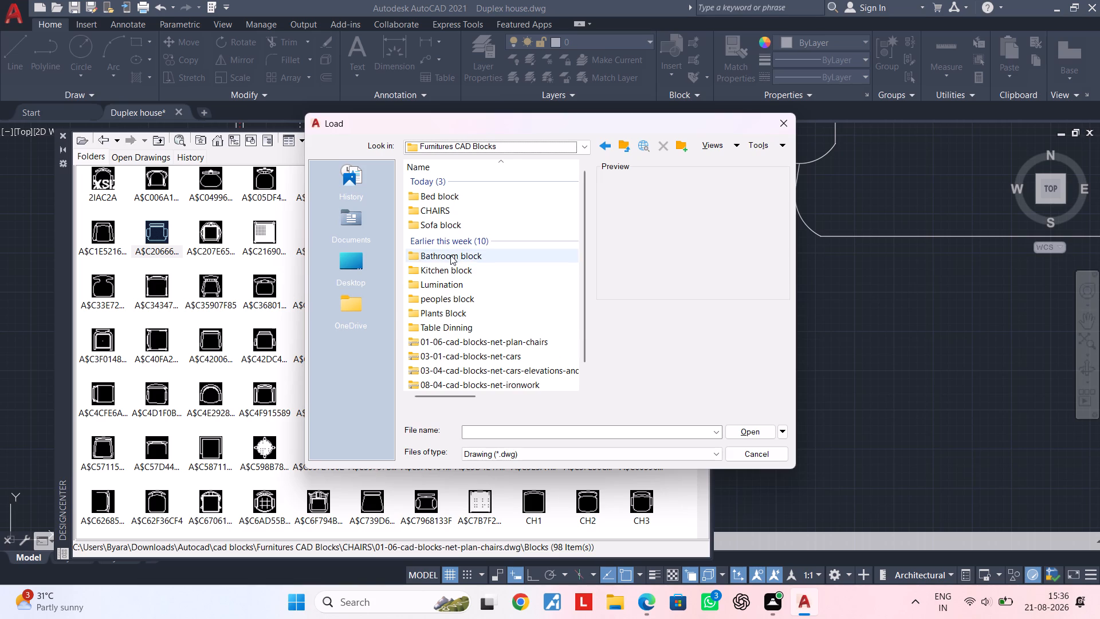
double_click(451, 330)
double_click(461, 201)
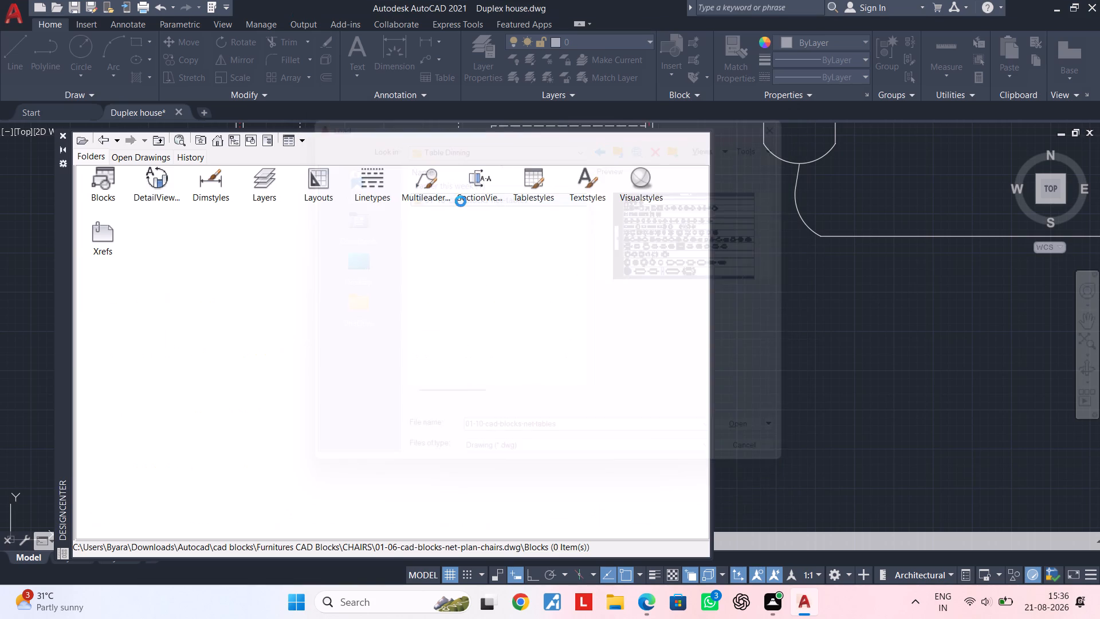
double_click(108, 186)
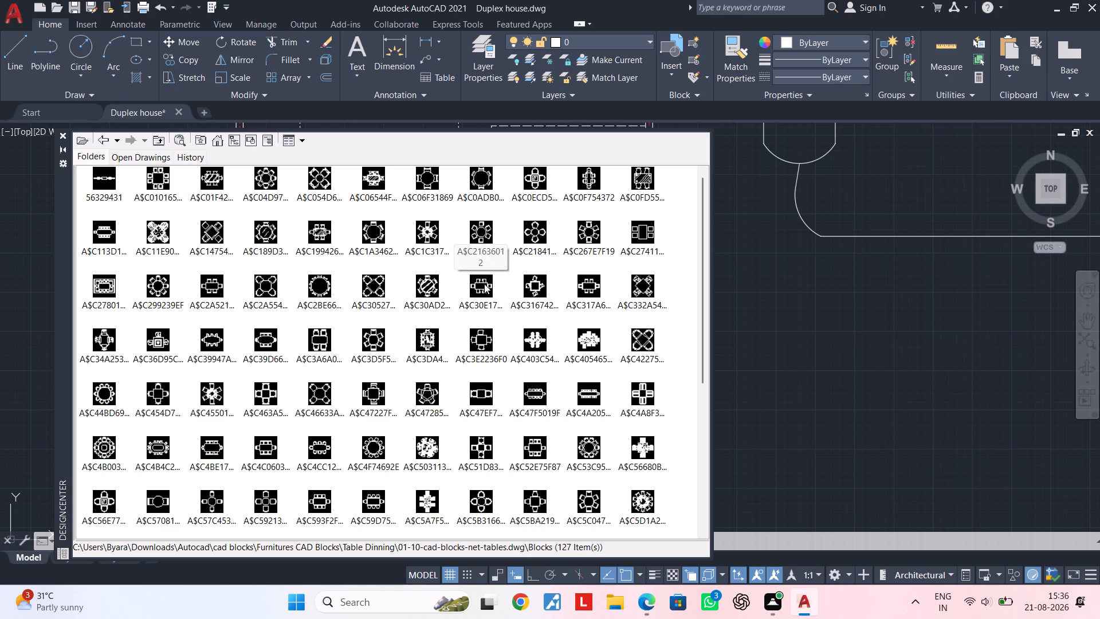
Insert the six-chair rectangular dining table block A$C317A697B into the drawing beside the house plan.
left_click(587, 288)
left_click_drag(591, 285, 858, 361)
double_click(848, 361)
left_click(843, 361)
left_click_drag(834, 361, 823, 361)
left_click(823, 361)
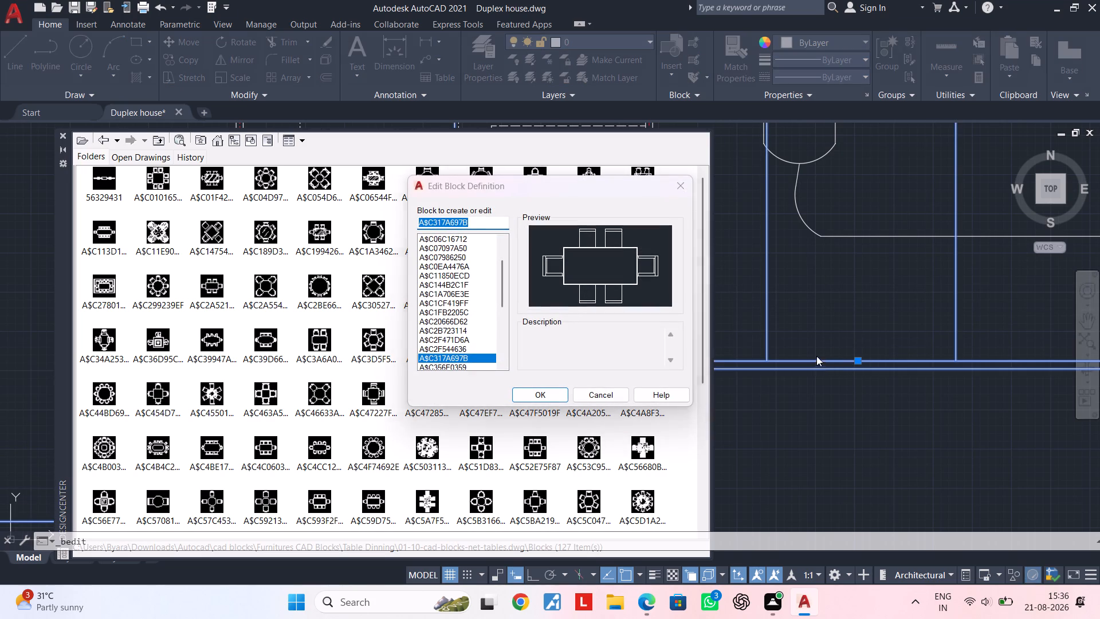
left_click(676, 186)
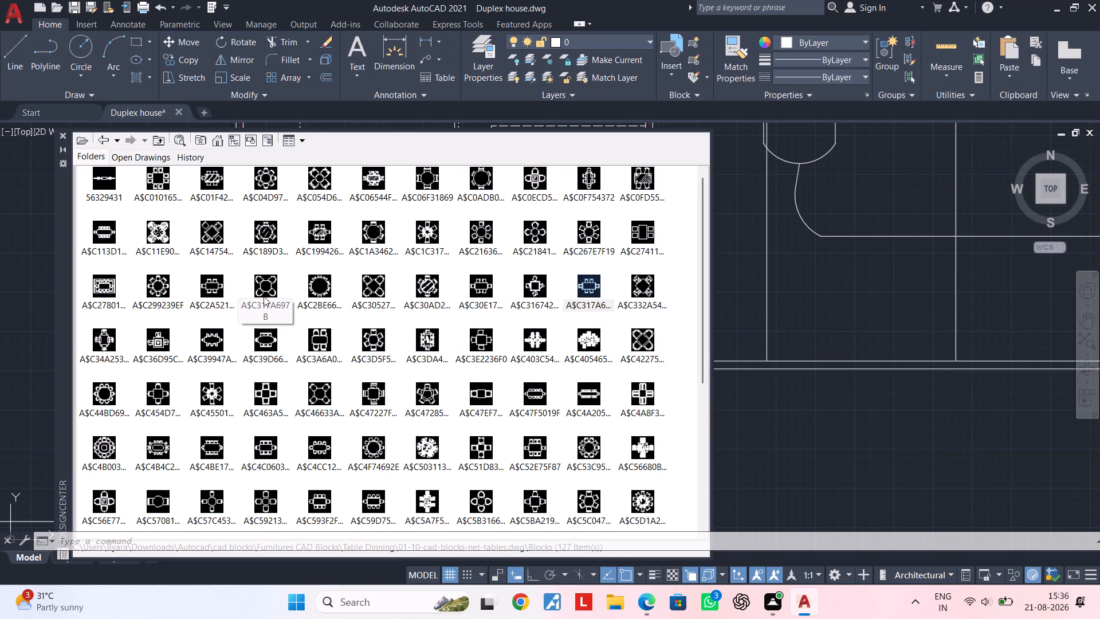
Look through the other dining table blocks in the library, previewing A$C199426D1 and A$C610239F1, and close DesignCenter.
left_click(320, 230)
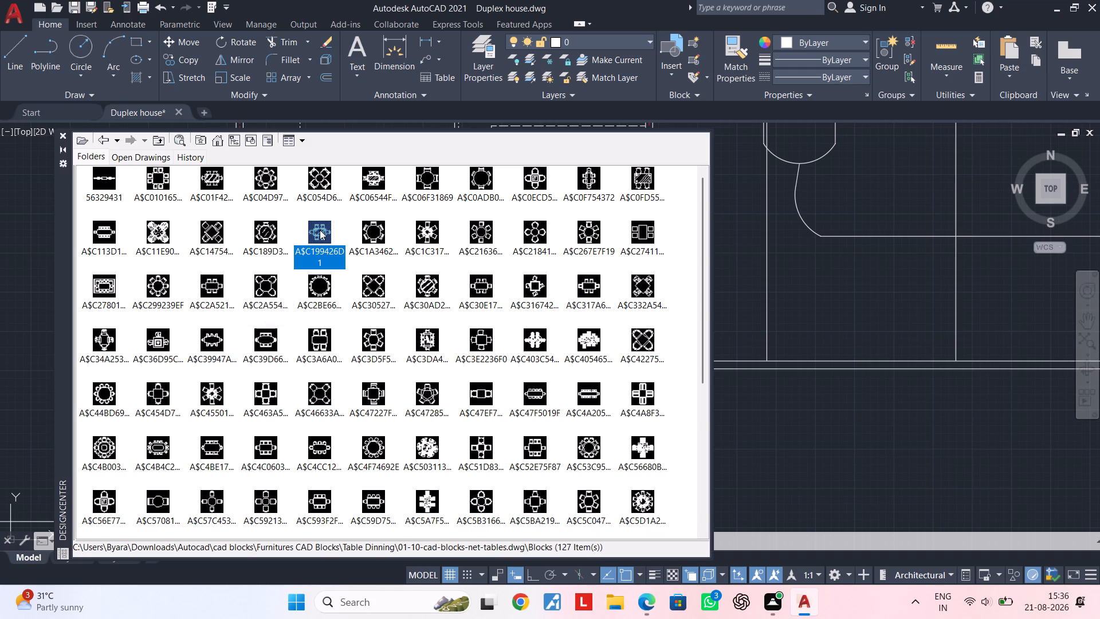
double_click(320, 230)
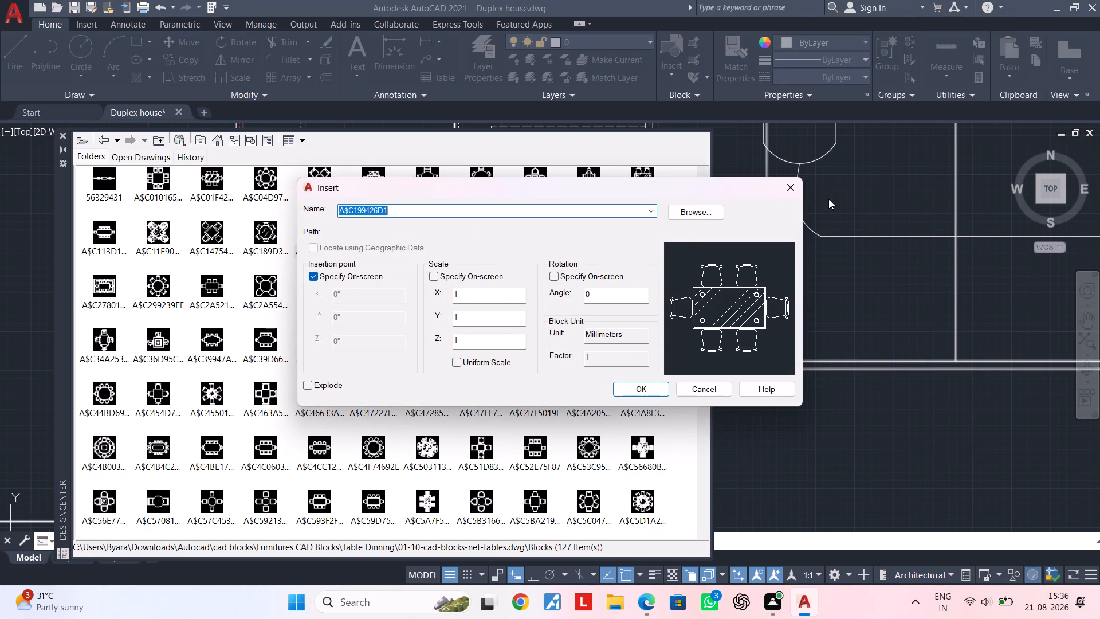
left_click(790, 184)
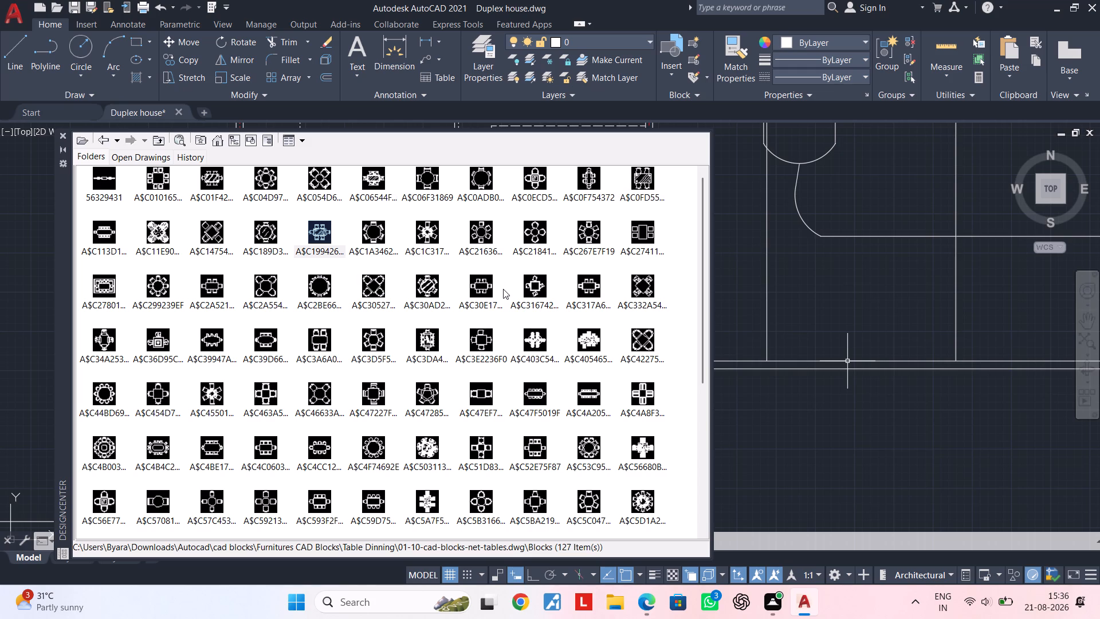
double_click(583, 287)
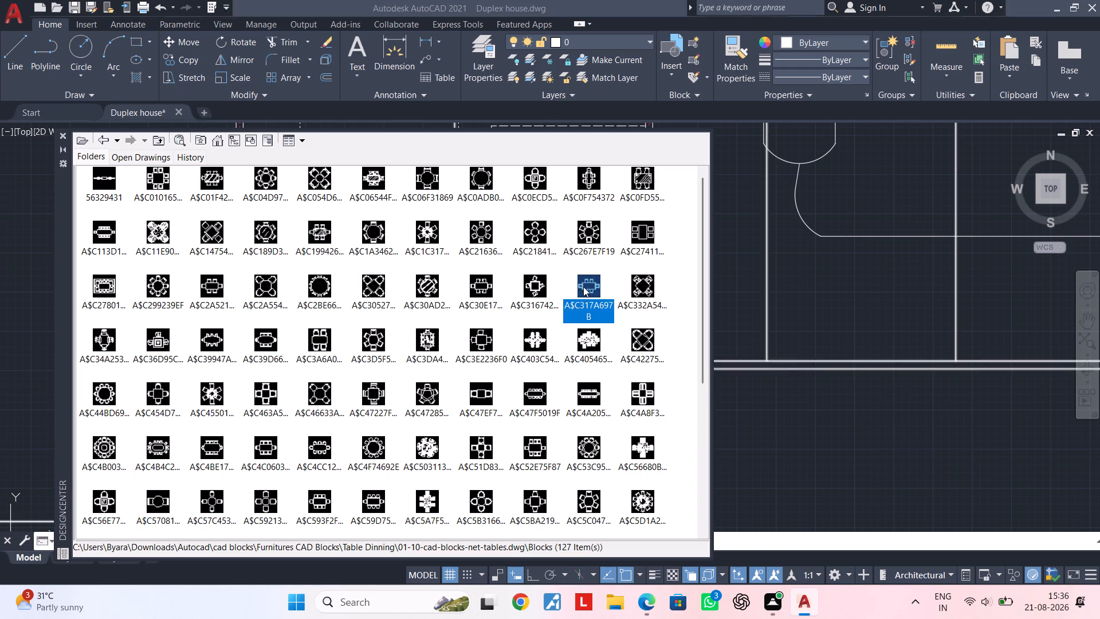
left_click(785, 188)
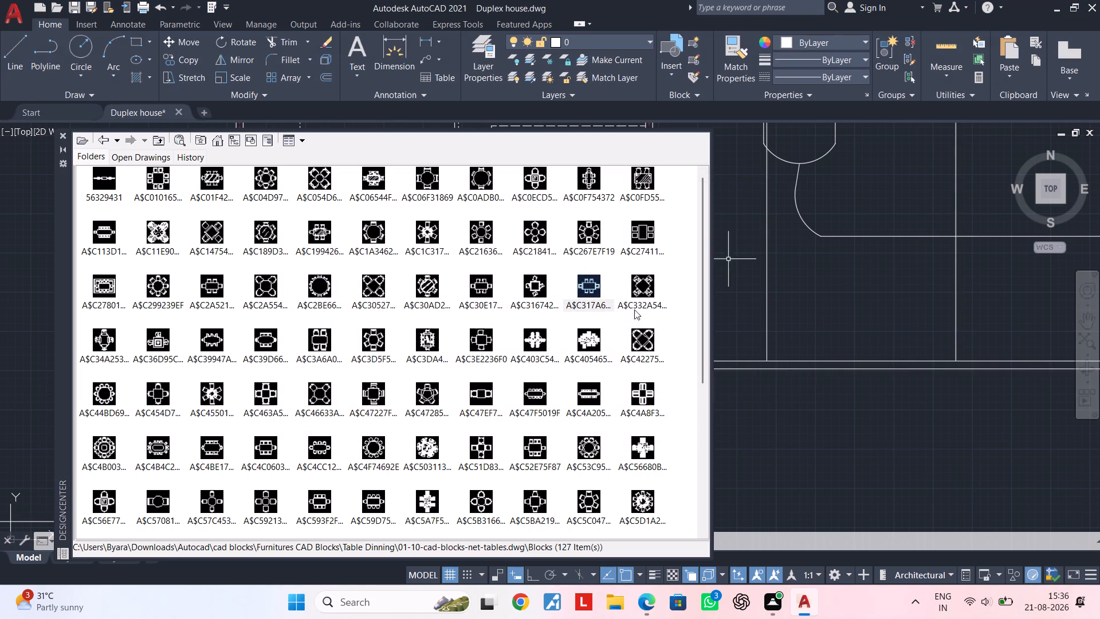
scroll(497, 364, "down", 1)
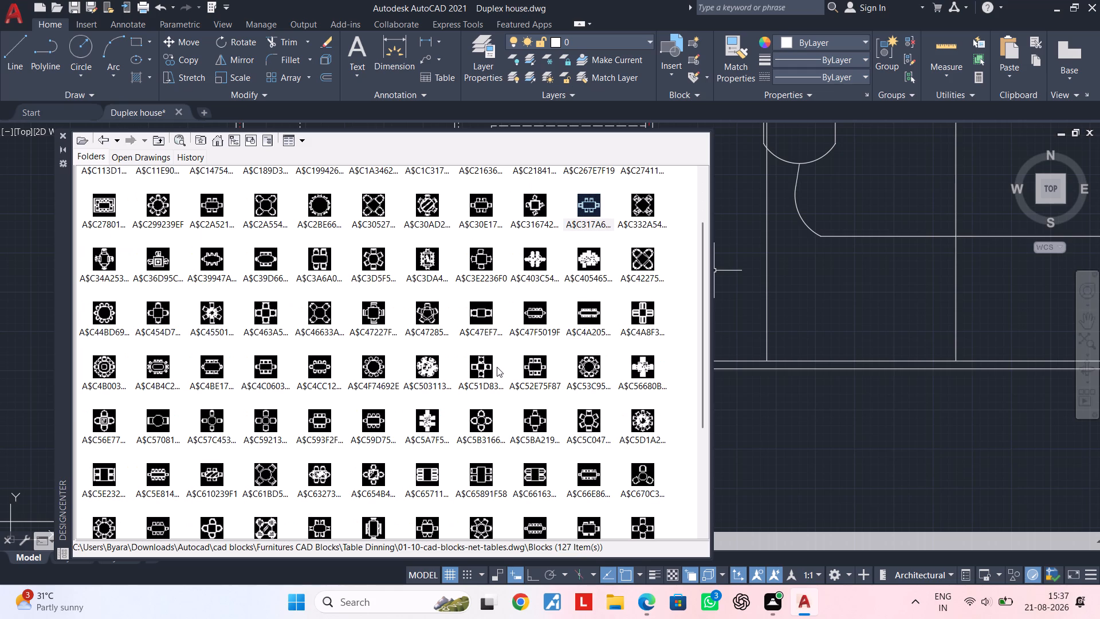
scroll(541, 471, "down", 1)
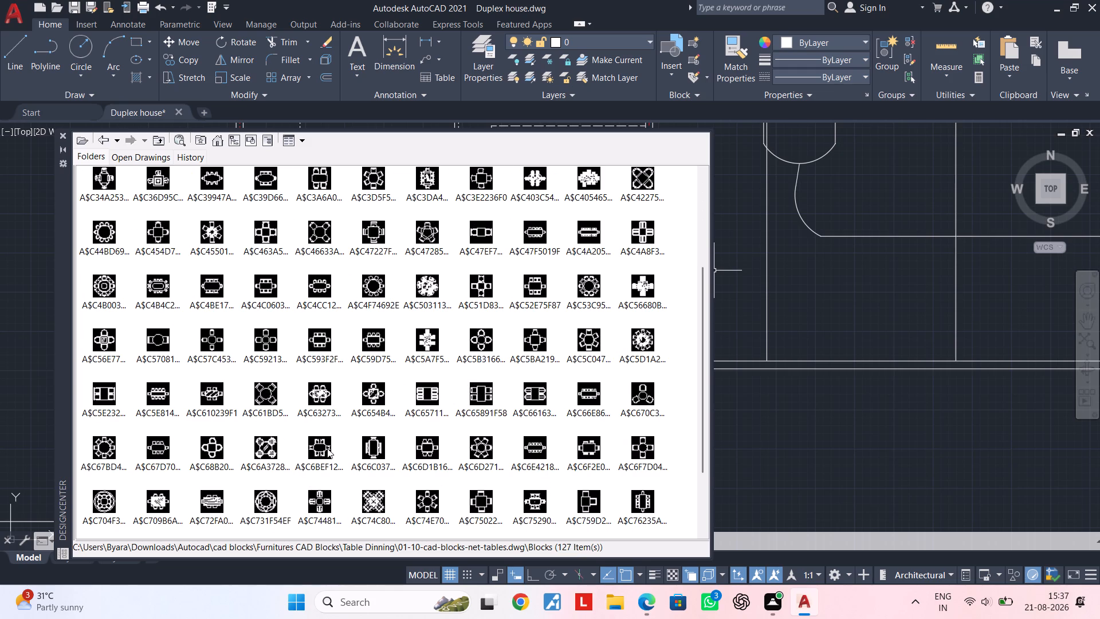
double_click(216, 389)
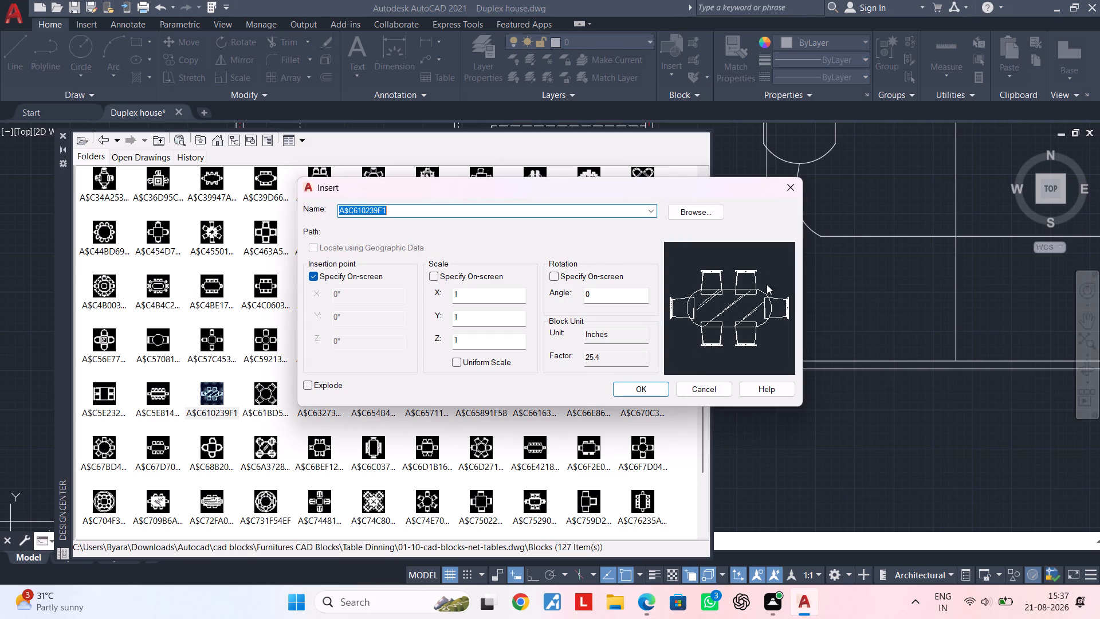
left_click(793, 191)
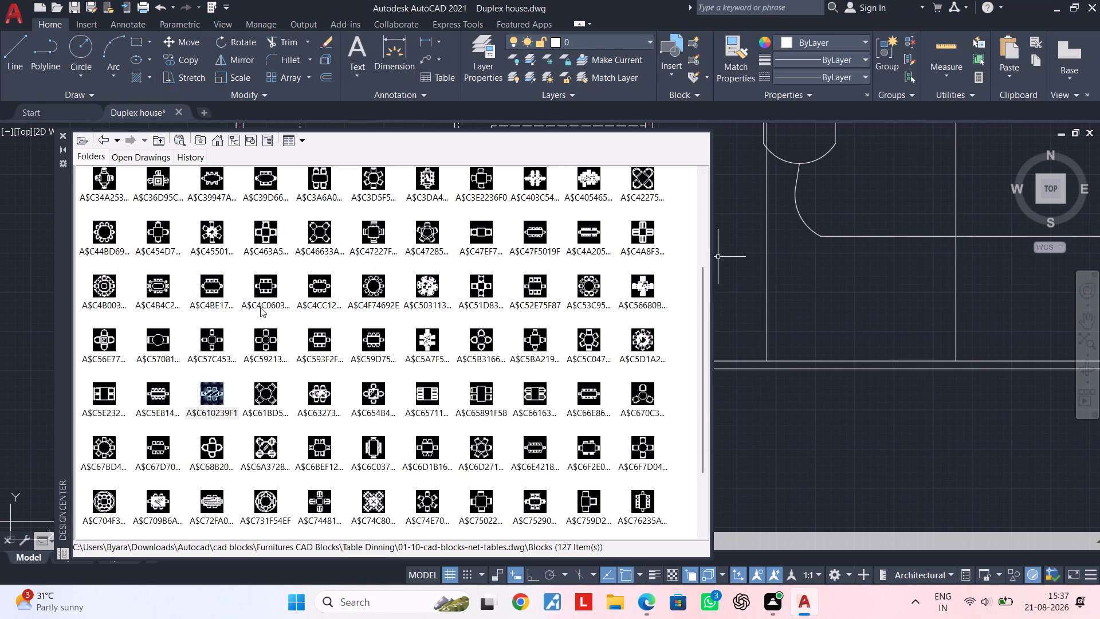
scroll(259, 338, "down", 1)
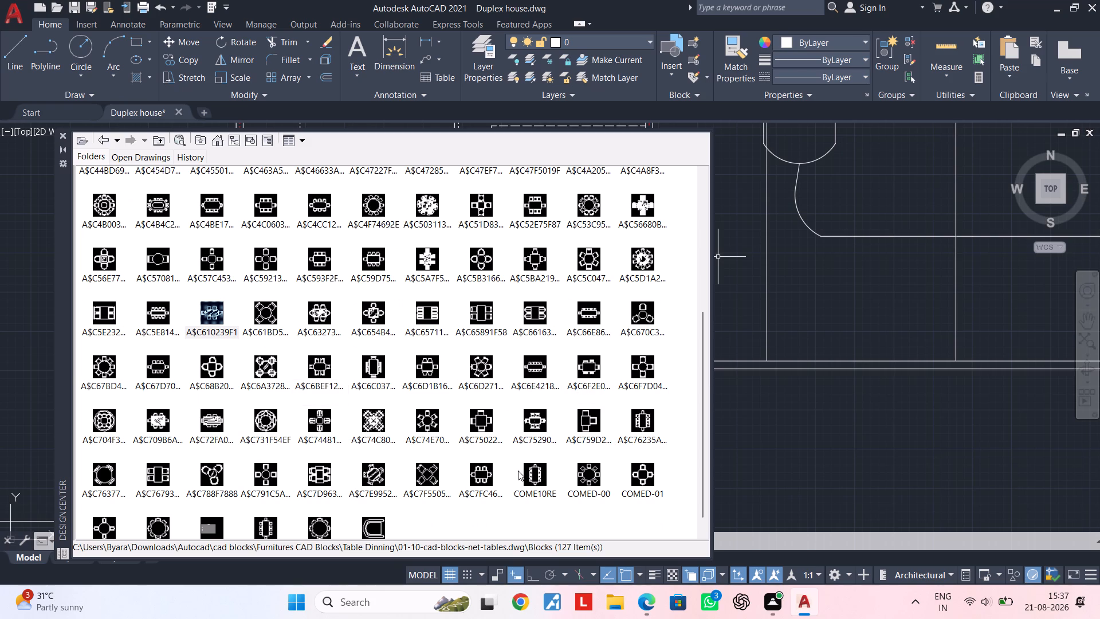
scroll(604, 483, "down", 1)
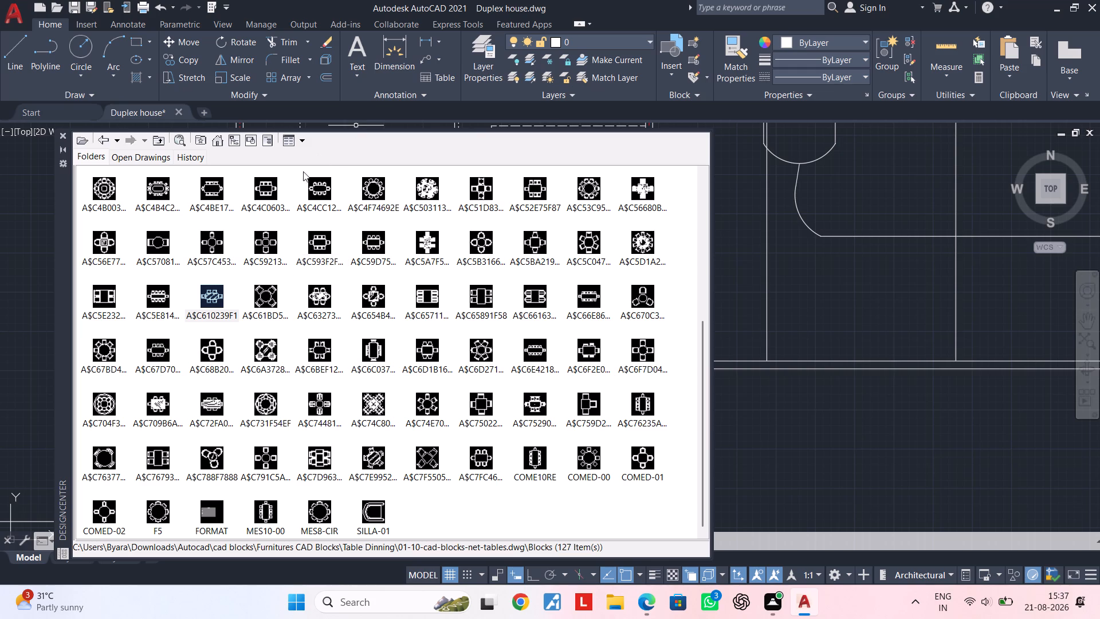
scroll(276, 191, "up", 2)
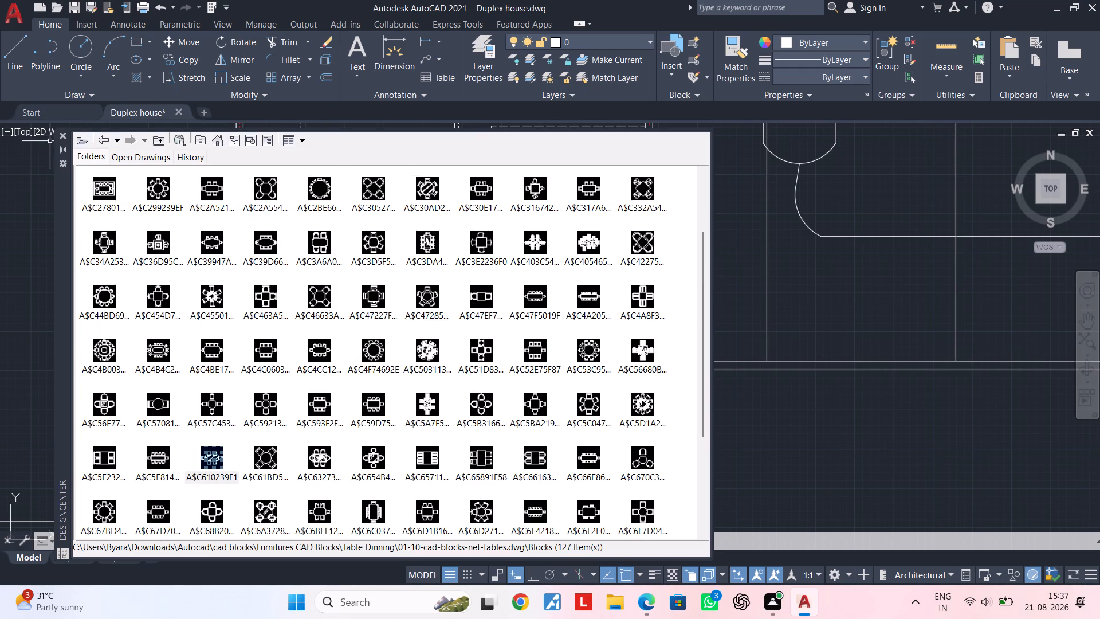
left_click(66, 135)
Scale the oversized dining table block down by eye to suit the house plan, leaving it in the empty area to the east.
scroll(160, 327, "down", 3)
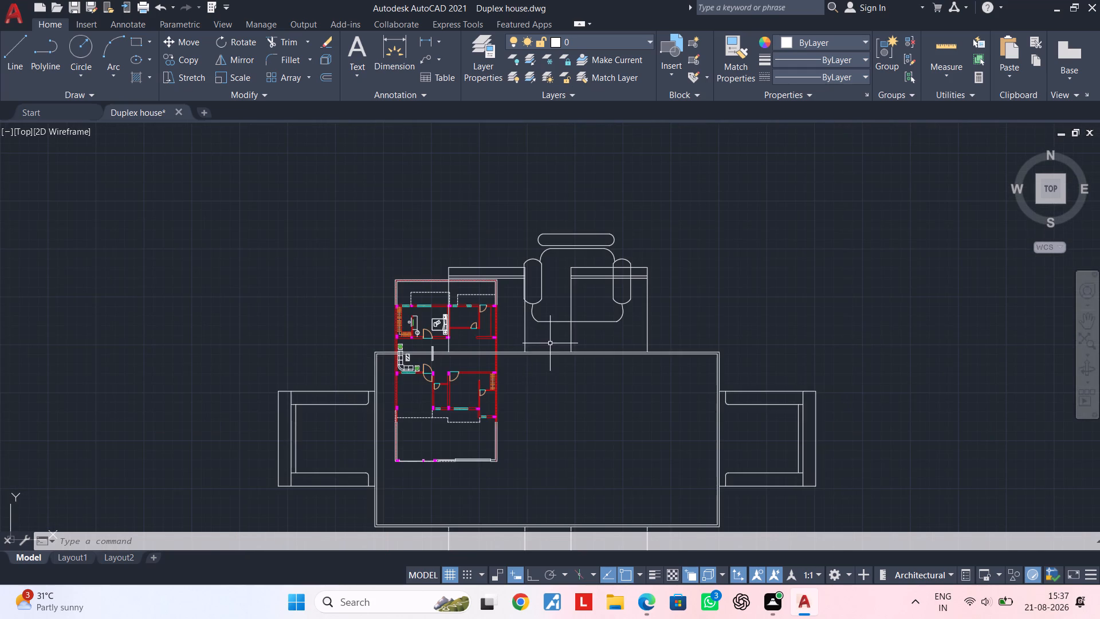
middle_click_drag(519, 348, 413, 250)
left_click(490, 255)
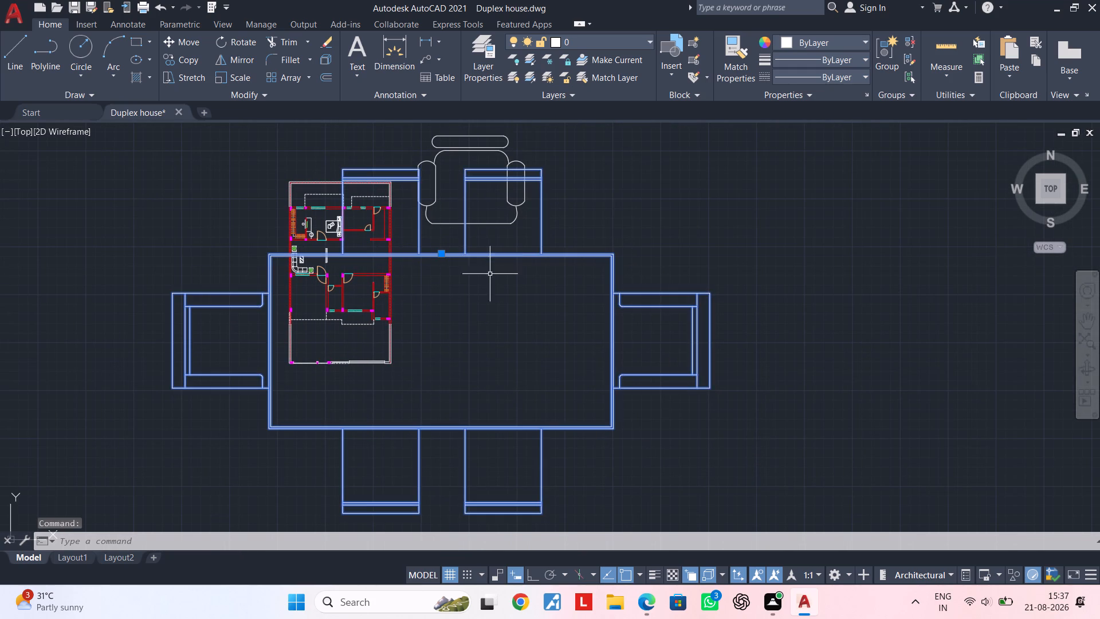
key("m")
key("Escape")
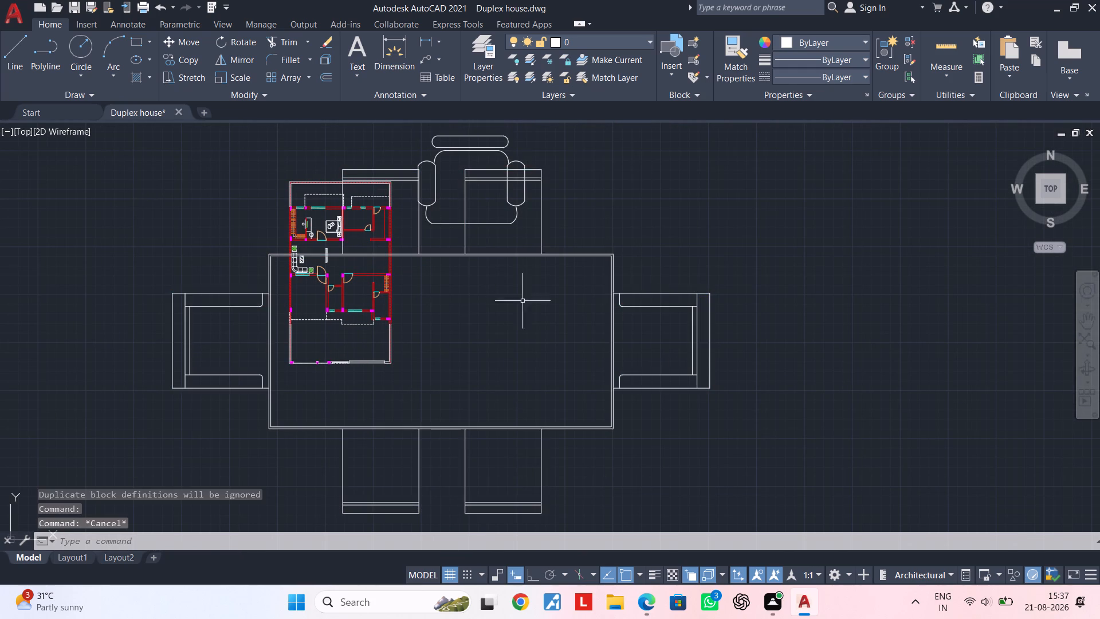
left_click(545, 256)
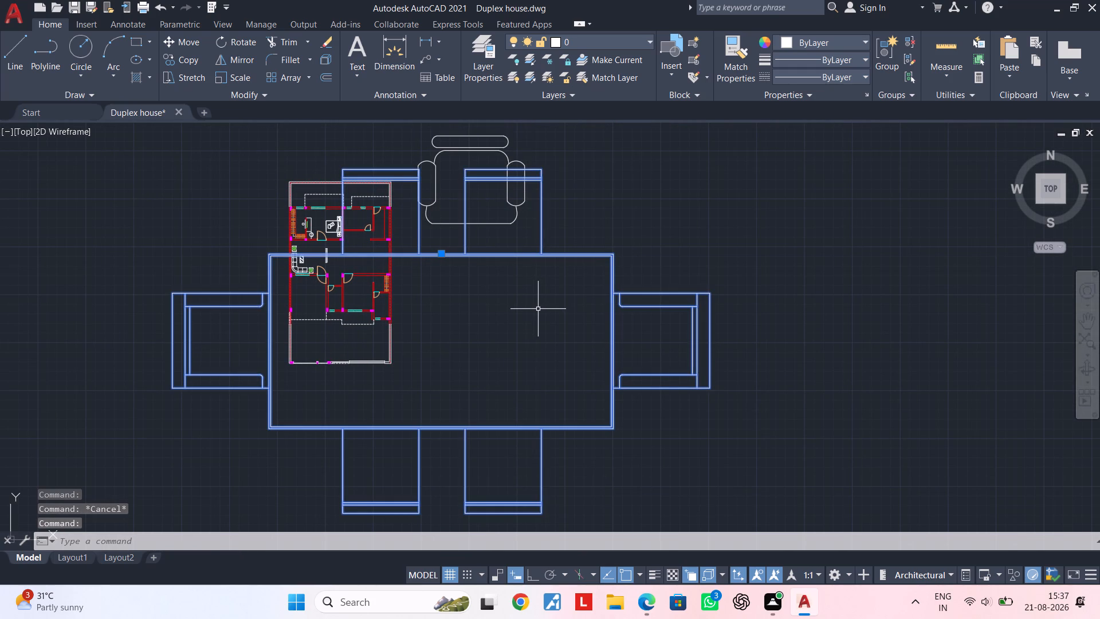
type("SC")
key("space")
left_click(537, 310)
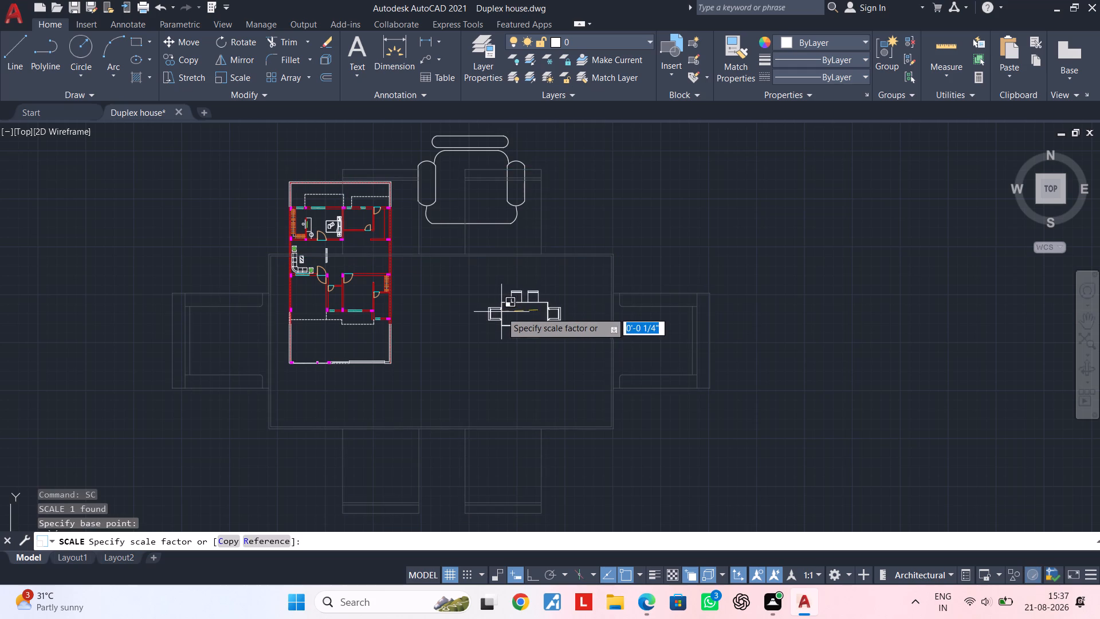
left_click(520, 312)
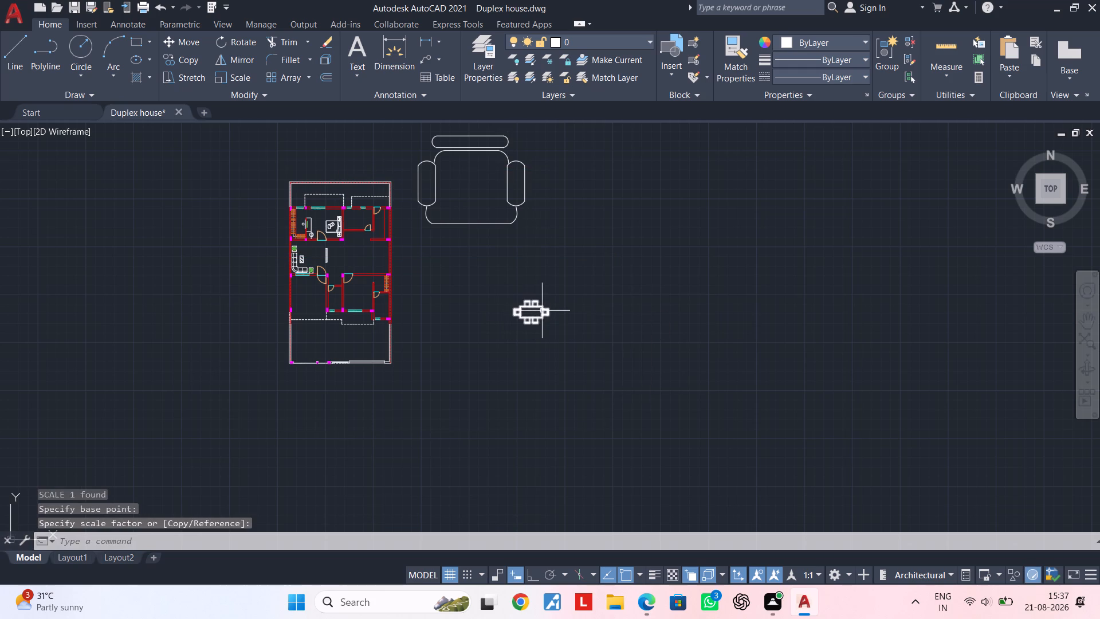
Rotate the dining table block 90 degrees with Ortho on, so its long side runs north-south.
scroll(542, 311, "up", 2)
left_click(584, 279)
left_click(396, 378)
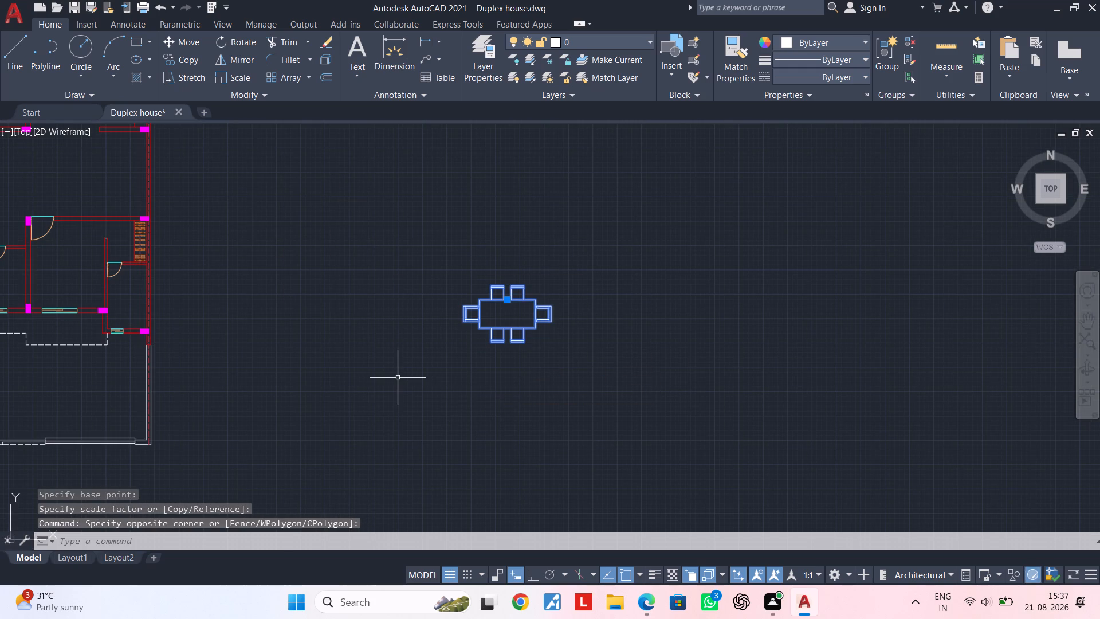
type("RO")
key("space")
left_click(390, 382)
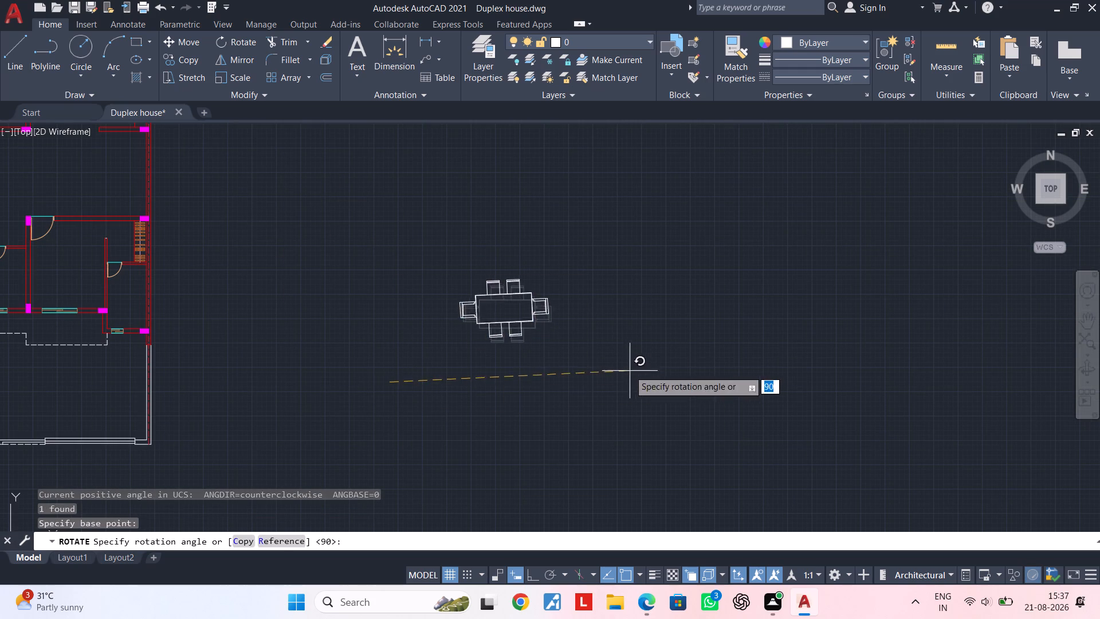
left_click(533, 572)
left_click(439, 277)
middle_click_drag(420, 303, 581, 332)
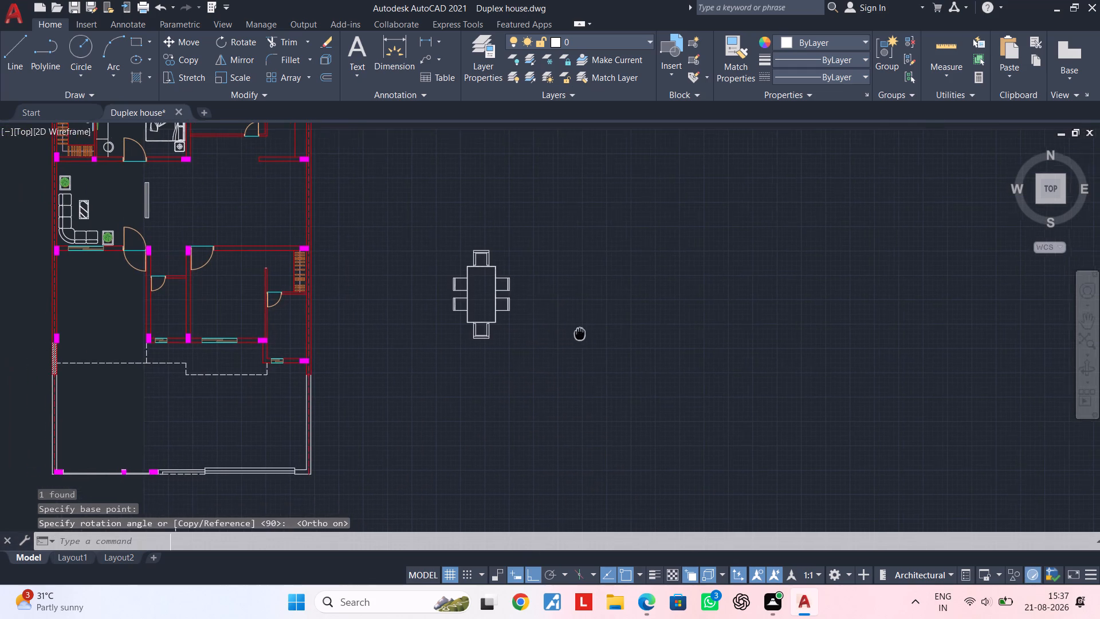
middle_click_drag(581, 332, 583, 332)
key("Escape")
Explode the rotated dining table block into separate objects.
left_click_drag(434, 217, 439, 221)
left_click(569, 387)
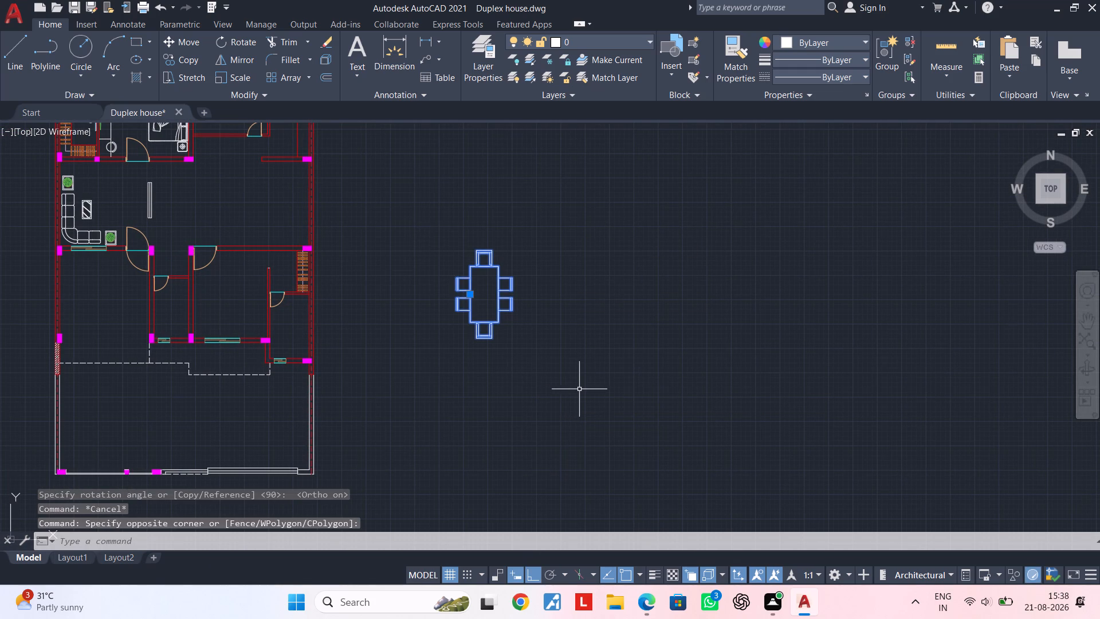
key("x")
key("space")
Set the color of the whole exploded dining table and its chairs to index color 43.
left_click_drag(436, 213, 439, 222)
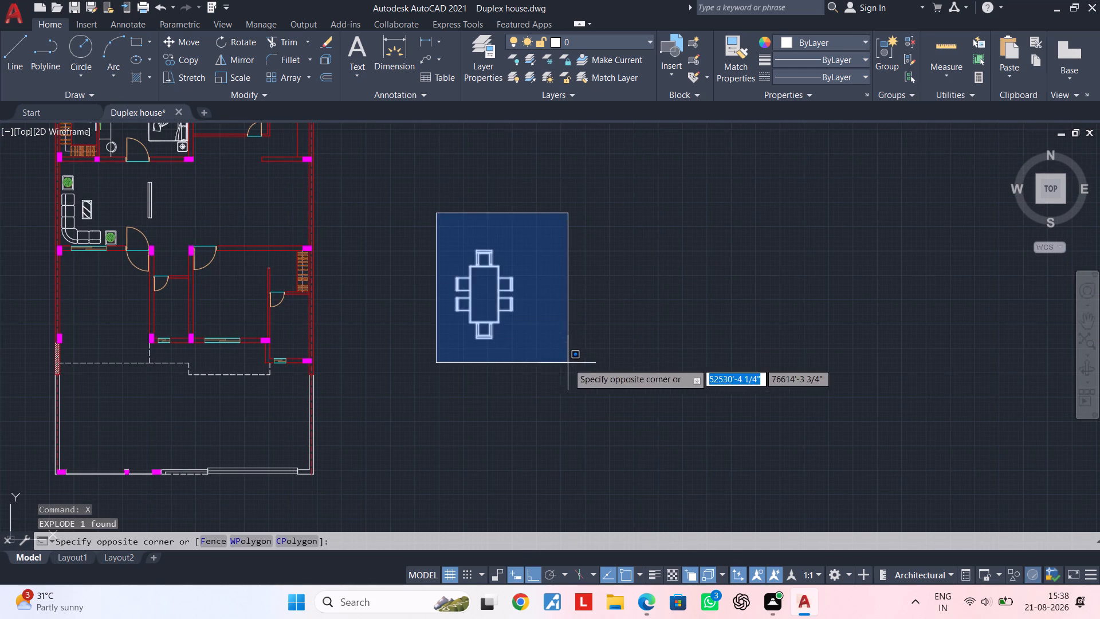
left_click(570, 366)
left_click(839, 44)
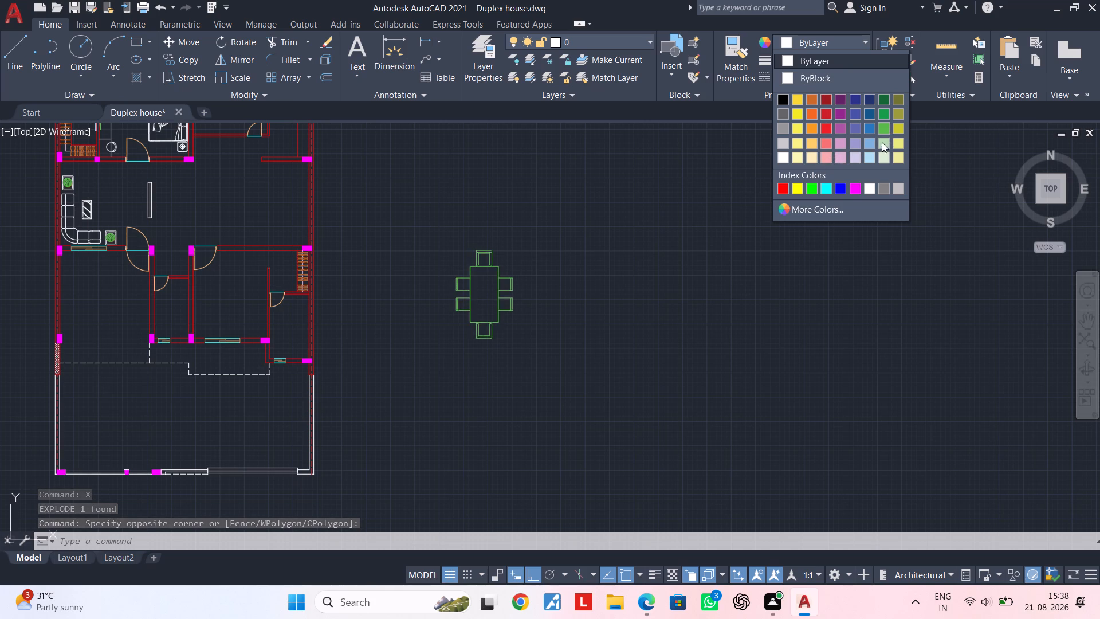
left_click(809, 208)
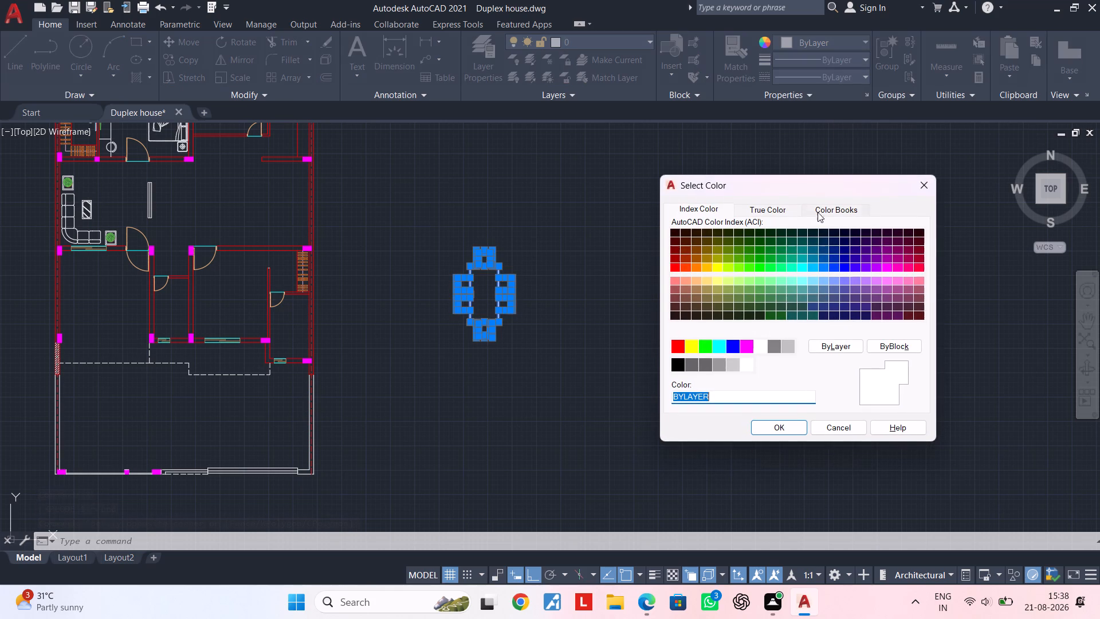
left_click(706, 292)
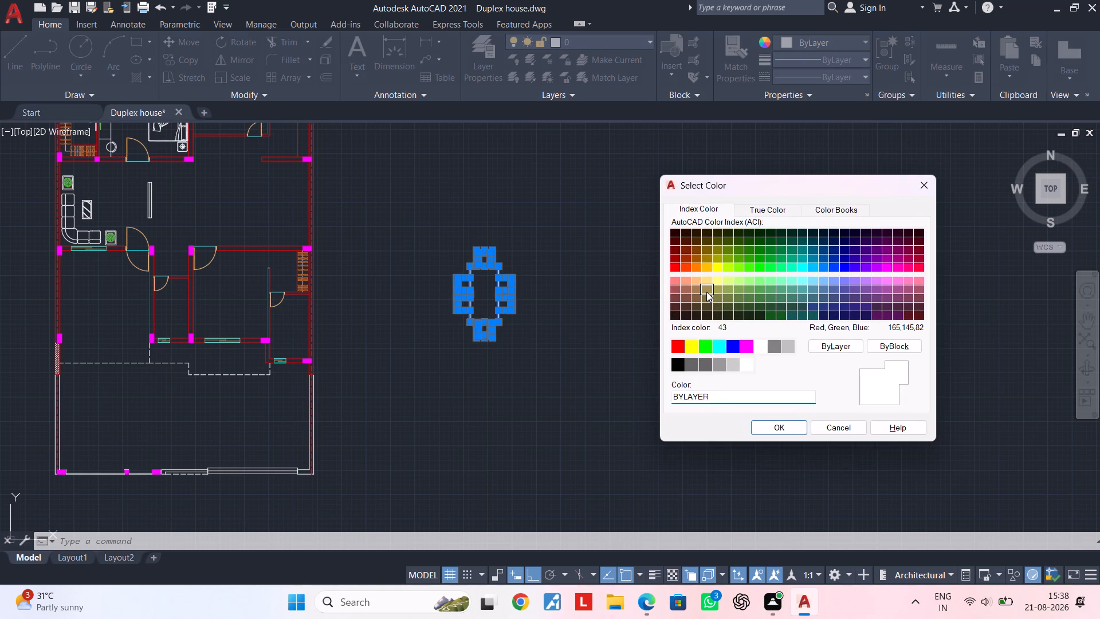
left_click(782, 424)
key("Escape")
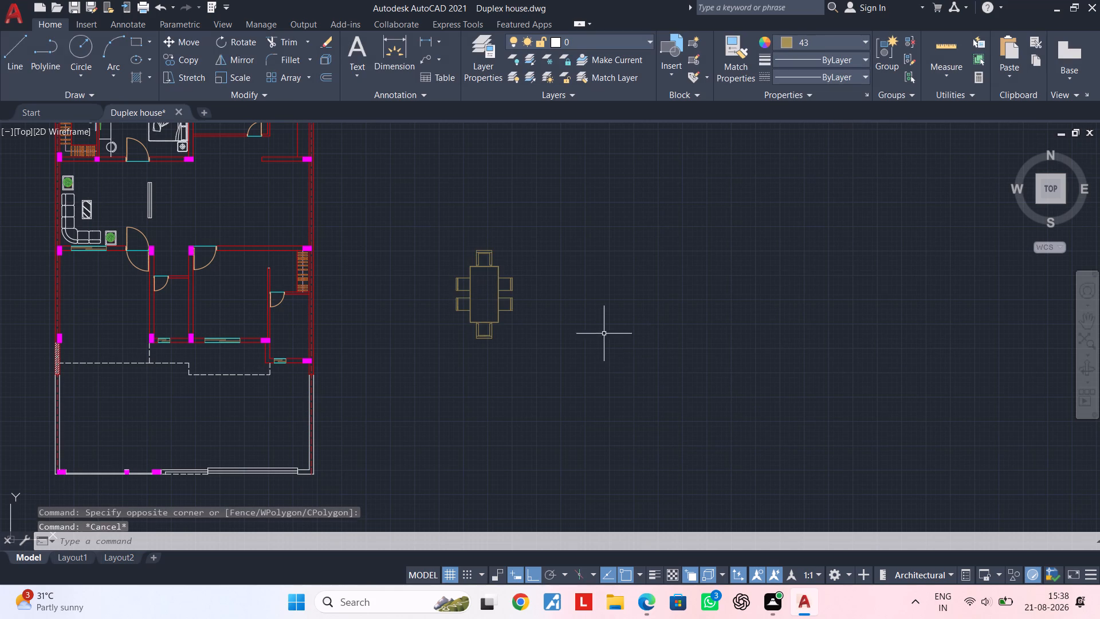
Define the whole colored dining table with its chairs as a block named DINING, converting the objects in place.
middle_click_drag(538, 319, 569, 309)
key("Escape")
left_click(446, 202)
left_click_drag(449, 203, 469, 220)
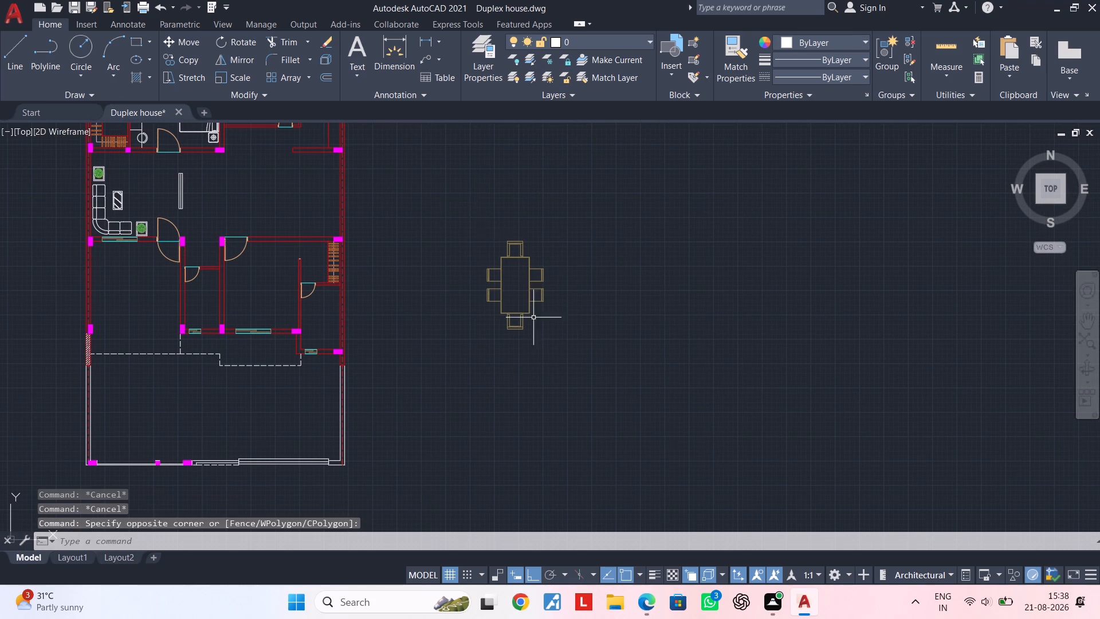
left_click(470, 202)
left_click(618, 366)
type("B")
key("space")
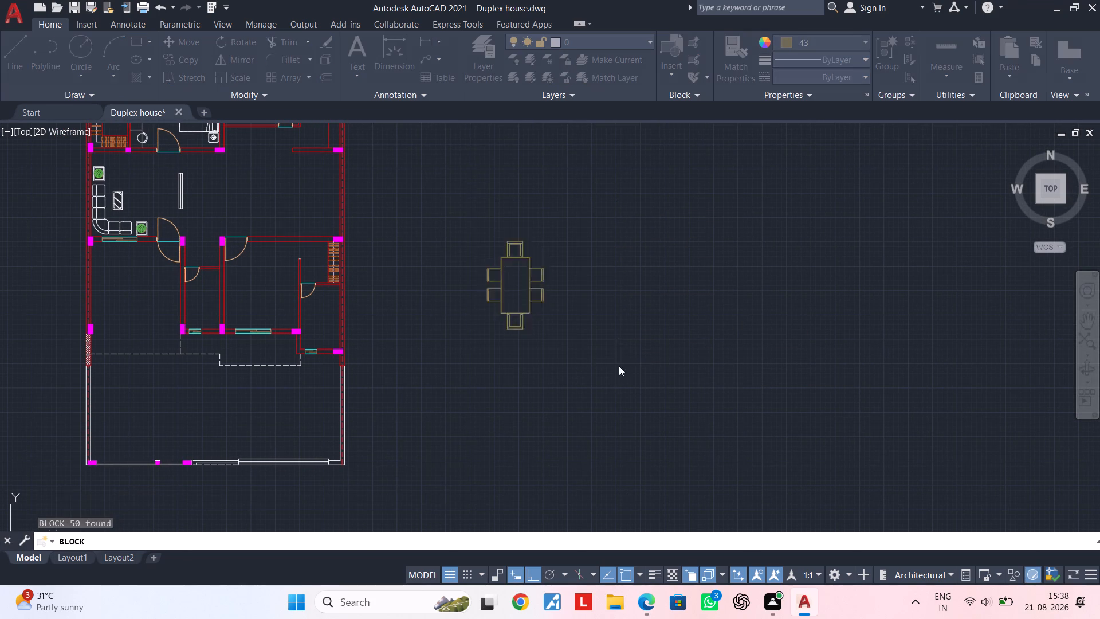
left_click(412, 194)
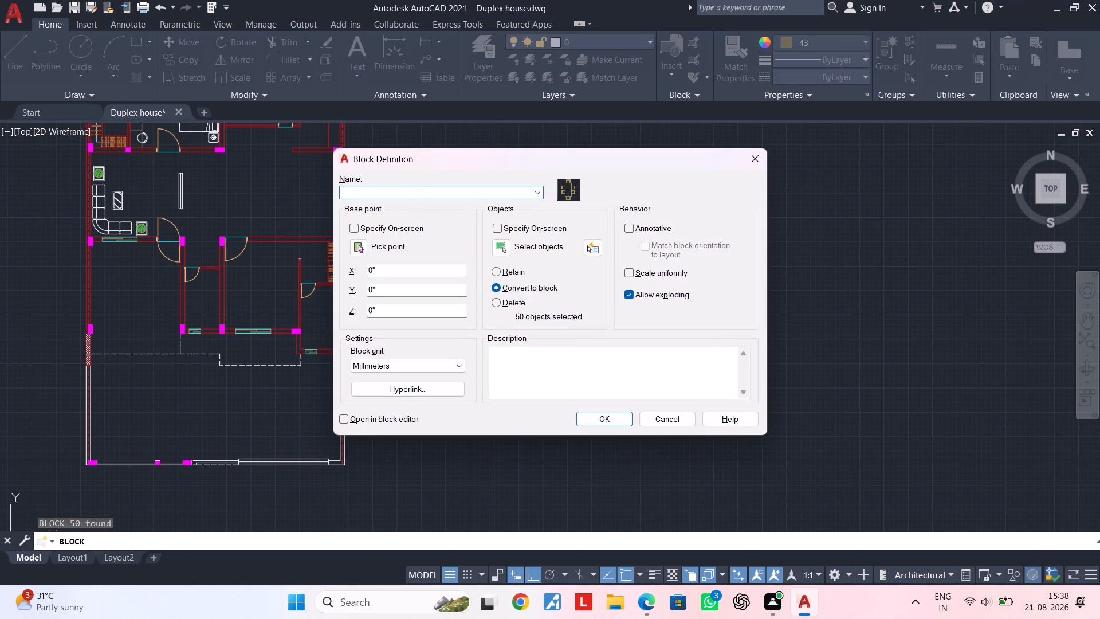
type("DI")
type("NIN")
key("g")
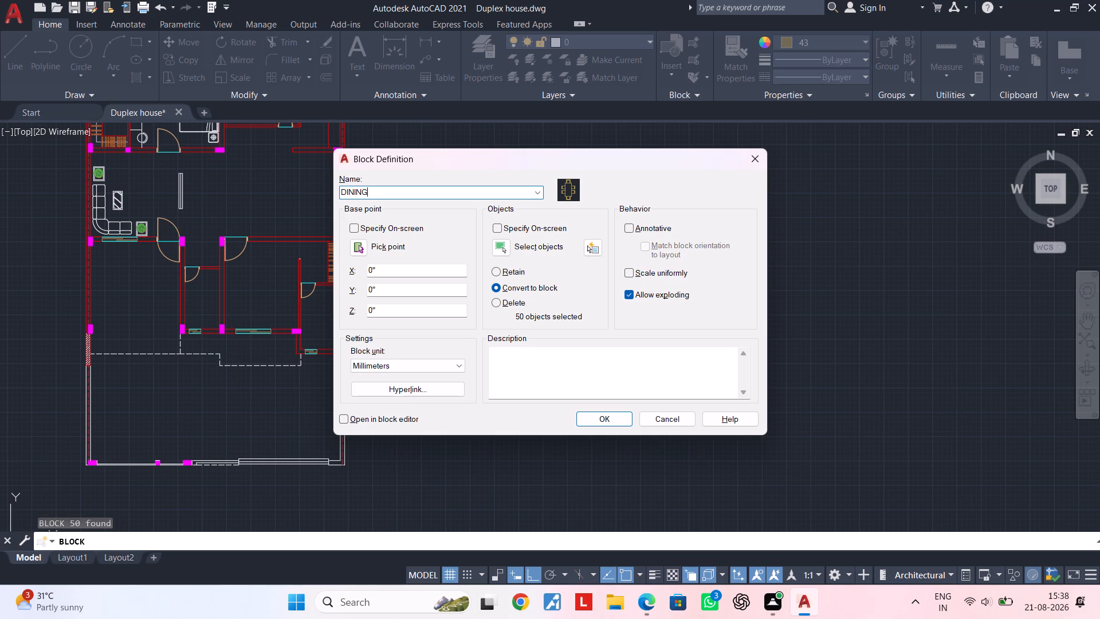
left_click(599, 419)
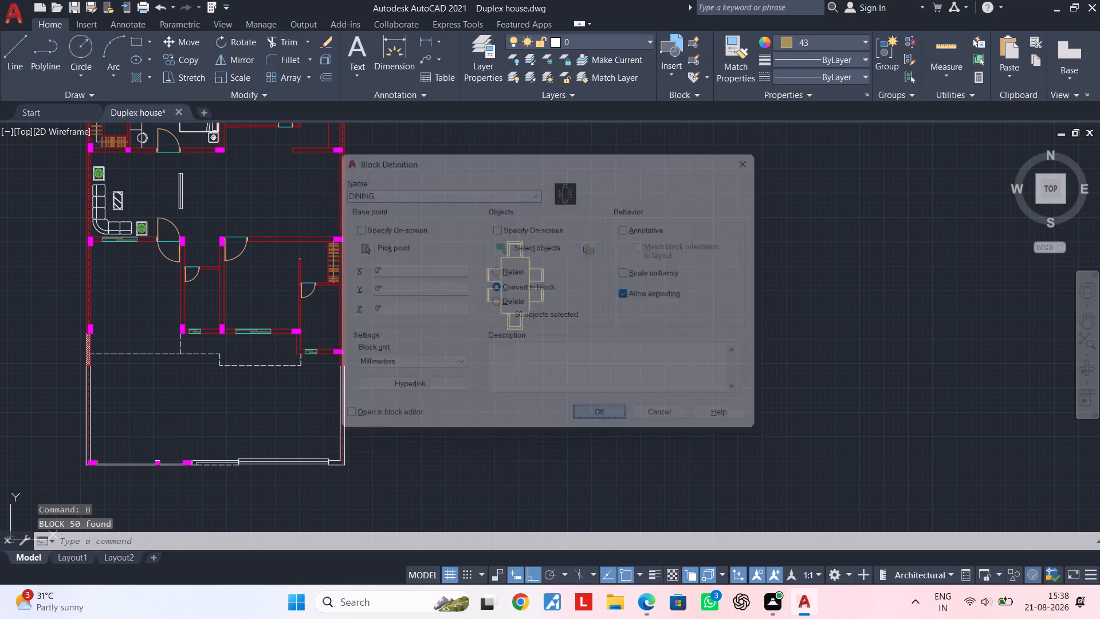
Move the DINING block, with Ortho off, into the open hall east of the living room's partition.
left_click(528, 299)
key("m")
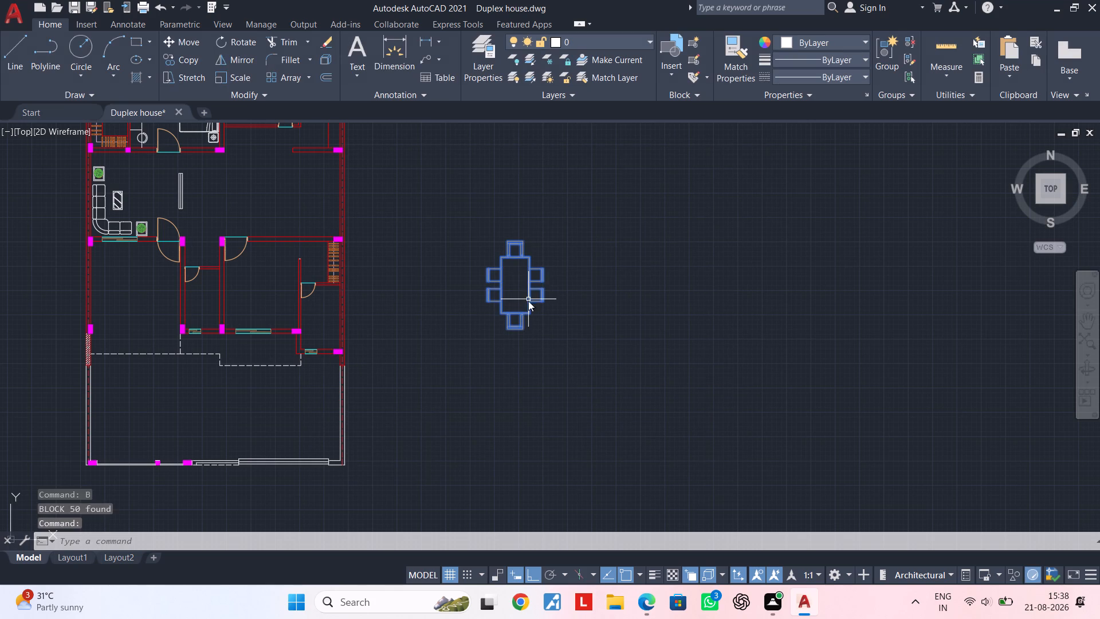
key("space")
left_click(522, 297)
middle_click_drag(264, 249, 307, 338)
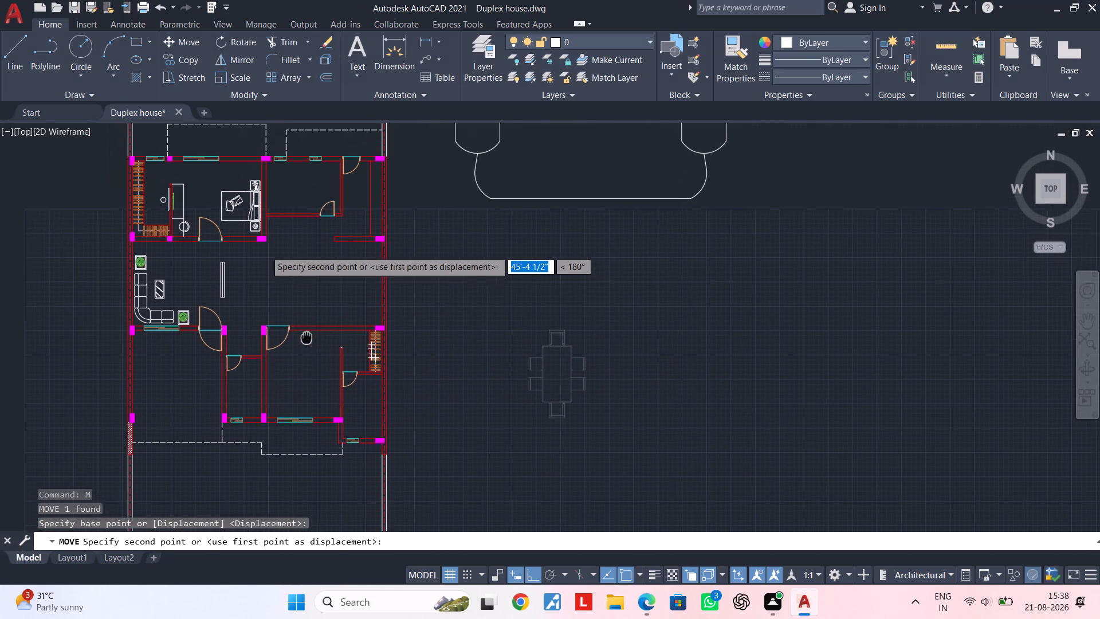
middle_click_drag(307, 338, 312, 341)
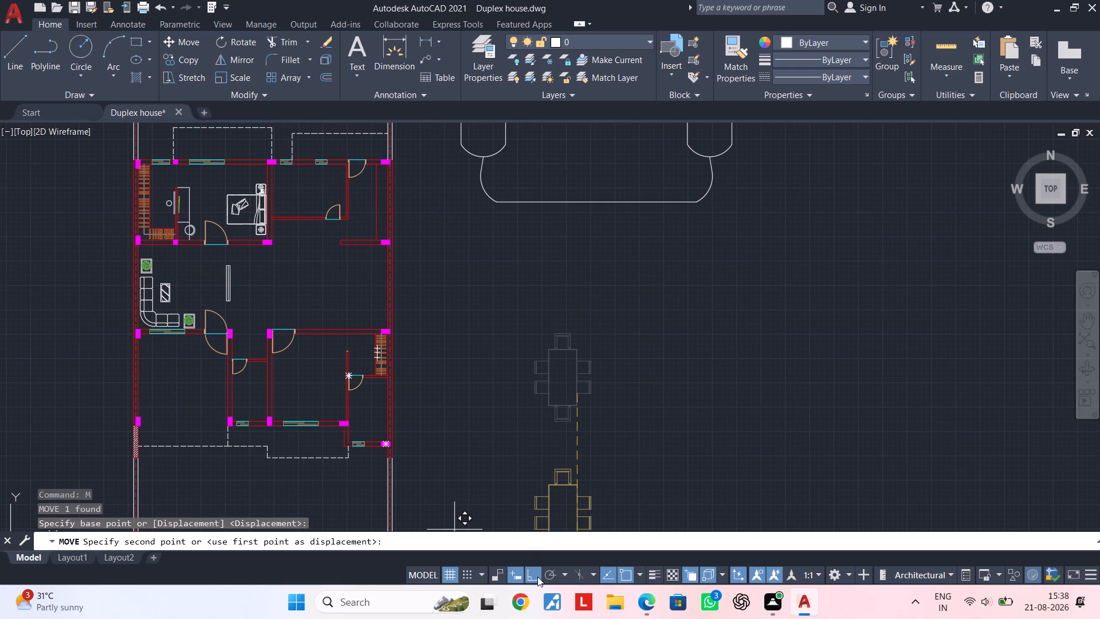
left_click(537, 577)
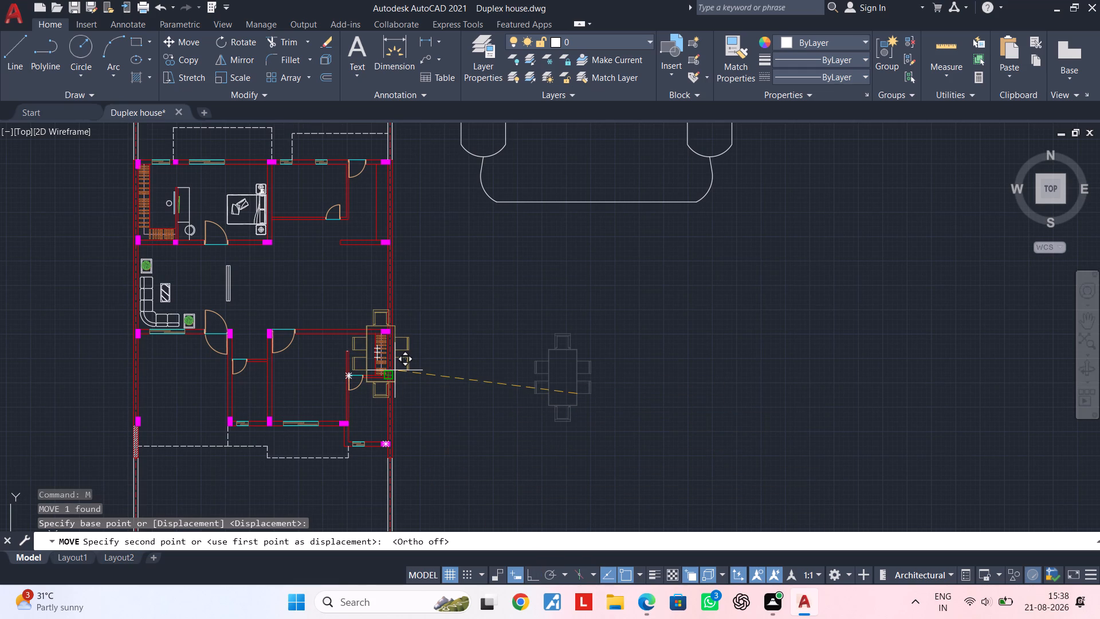
scroll(325, 303, "up", 1)
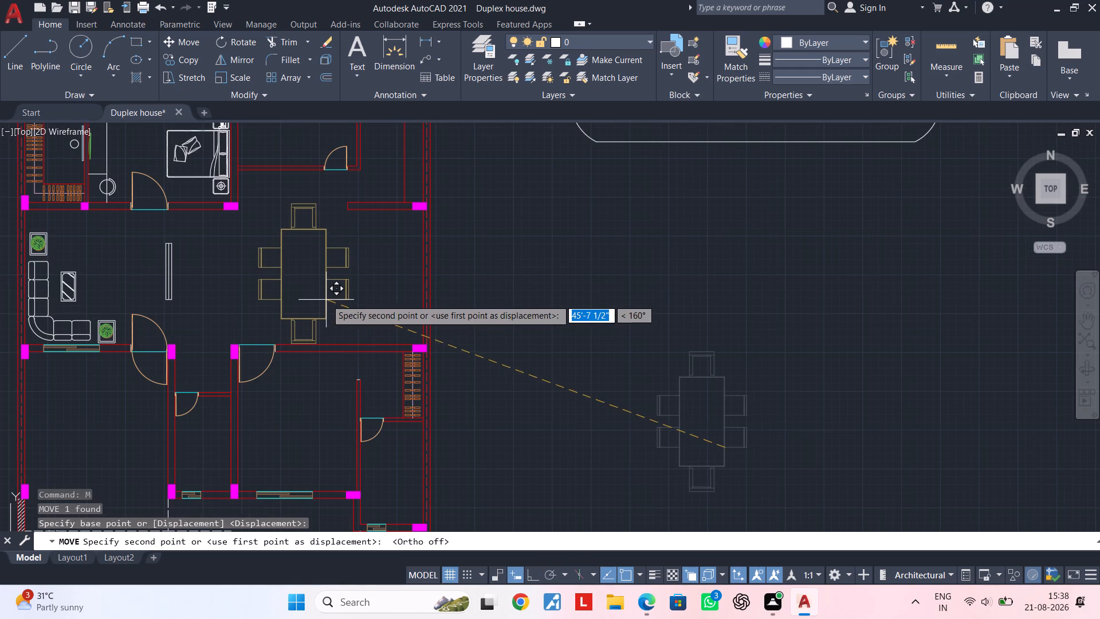
left_click(327, 296)
key("Escape")
key("Escape")
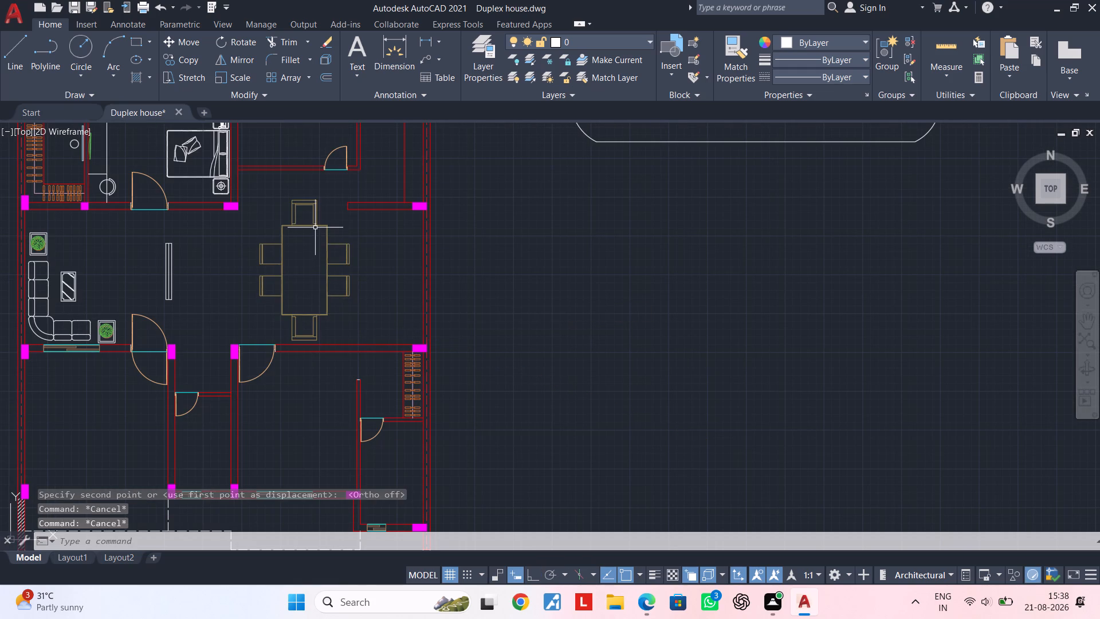
Scale the DINING block down by eye from its north end to a little over half its size.
left_click(315, 225)
type("SC")
key("space")
left_click(315, 218)
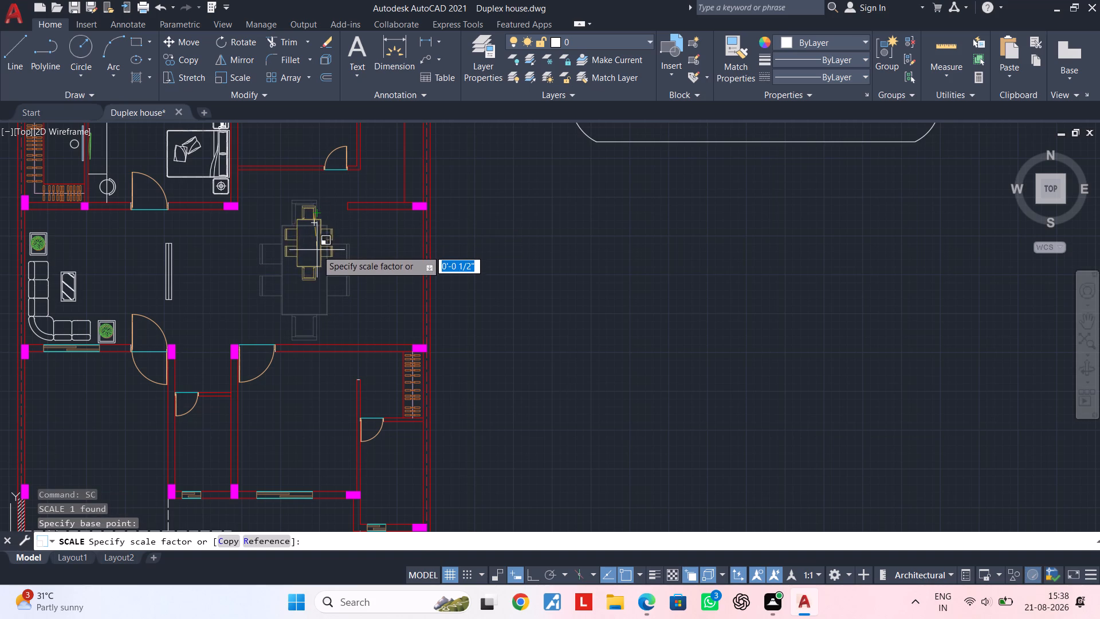
left_click(320, 253)
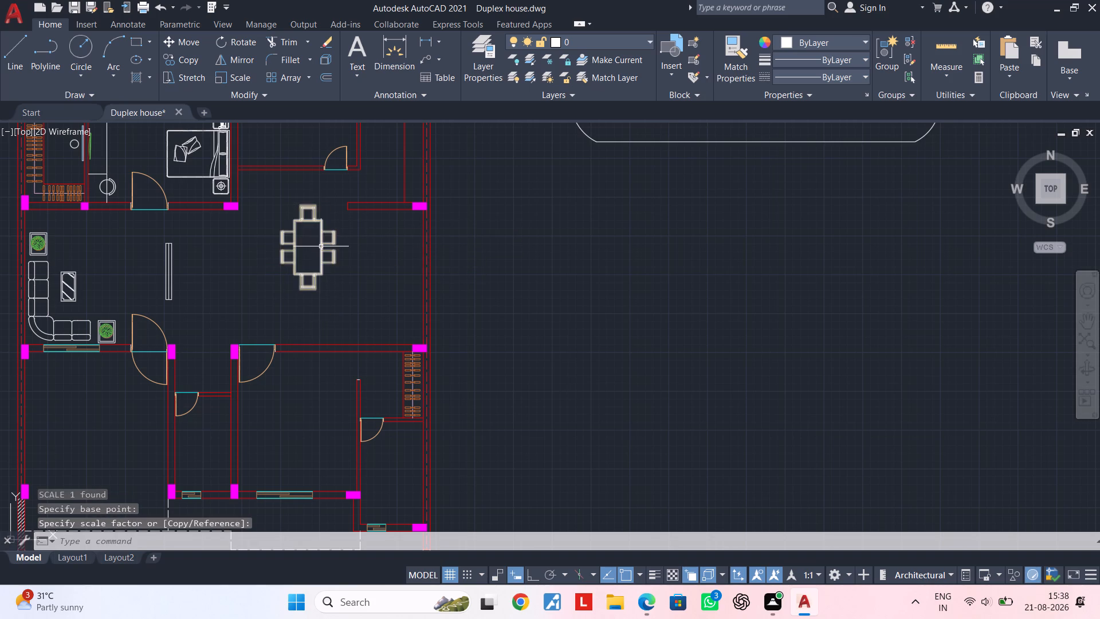
Move the reduced dining table block slightly south so it sits midway between the hall's north and south walls.
middle_click_drag(321, 249, 321, 266)
left_click(323, 258)
type("M")
key("space")
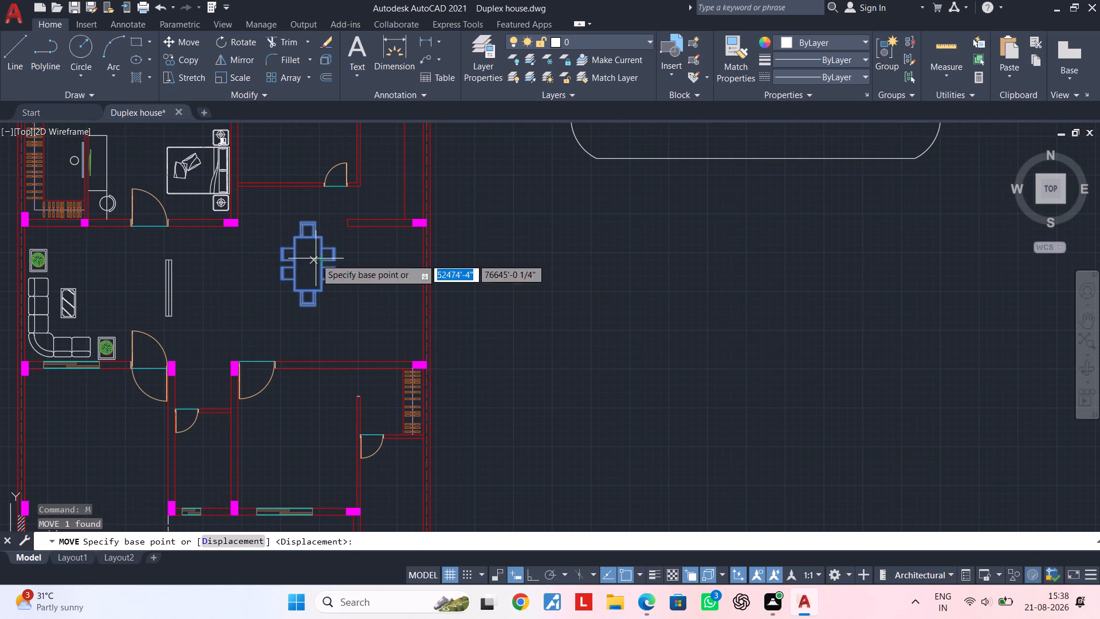
left_click(316, 258)
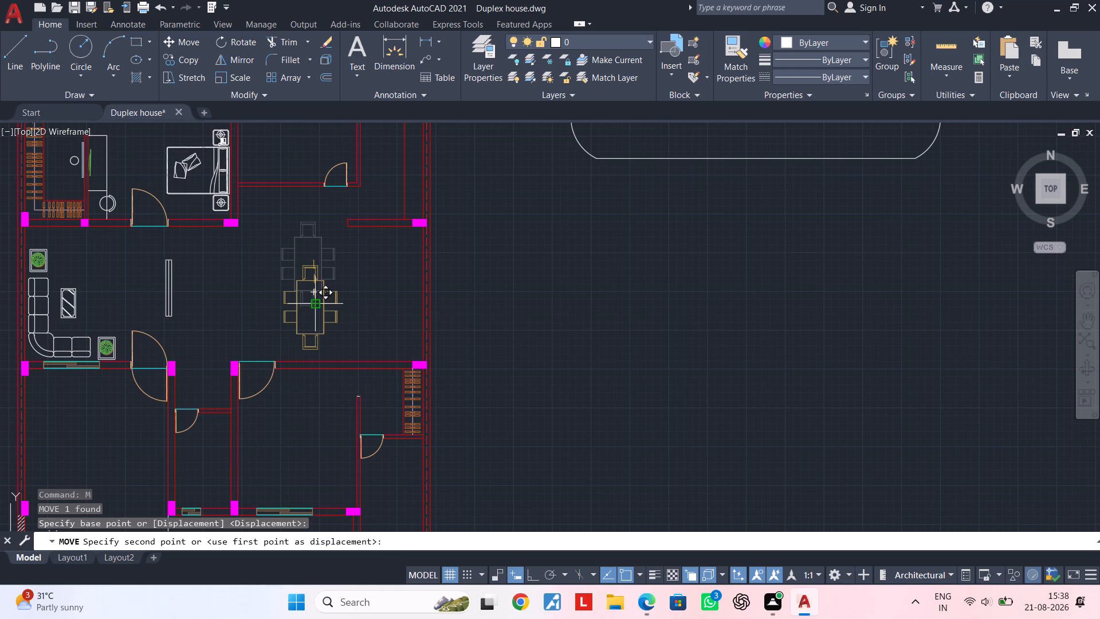
left_click(313, 290)
key("Escape")
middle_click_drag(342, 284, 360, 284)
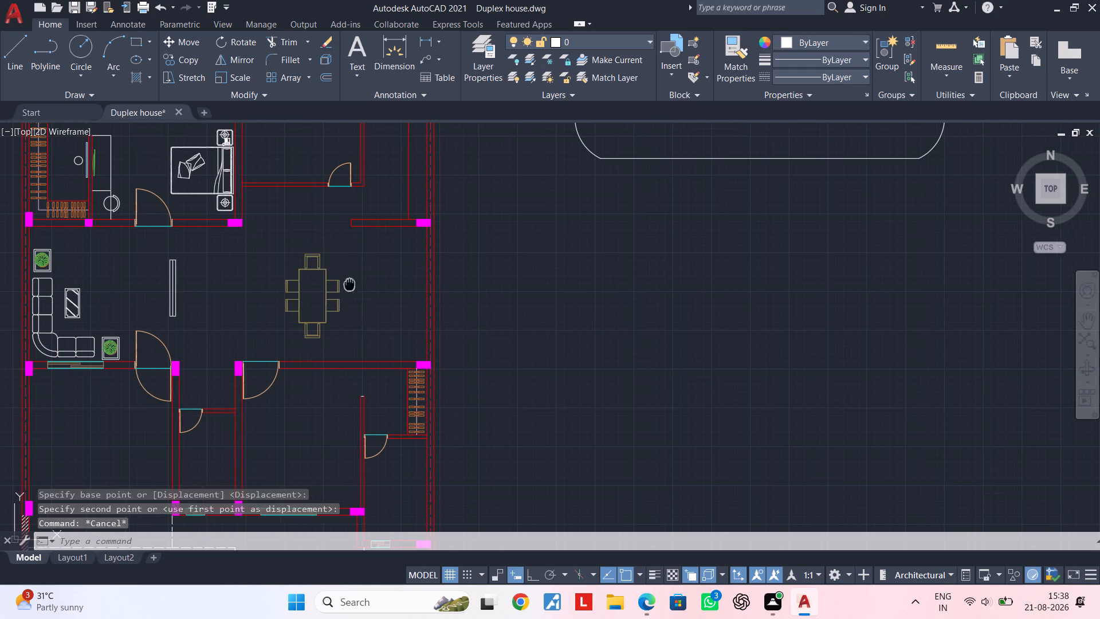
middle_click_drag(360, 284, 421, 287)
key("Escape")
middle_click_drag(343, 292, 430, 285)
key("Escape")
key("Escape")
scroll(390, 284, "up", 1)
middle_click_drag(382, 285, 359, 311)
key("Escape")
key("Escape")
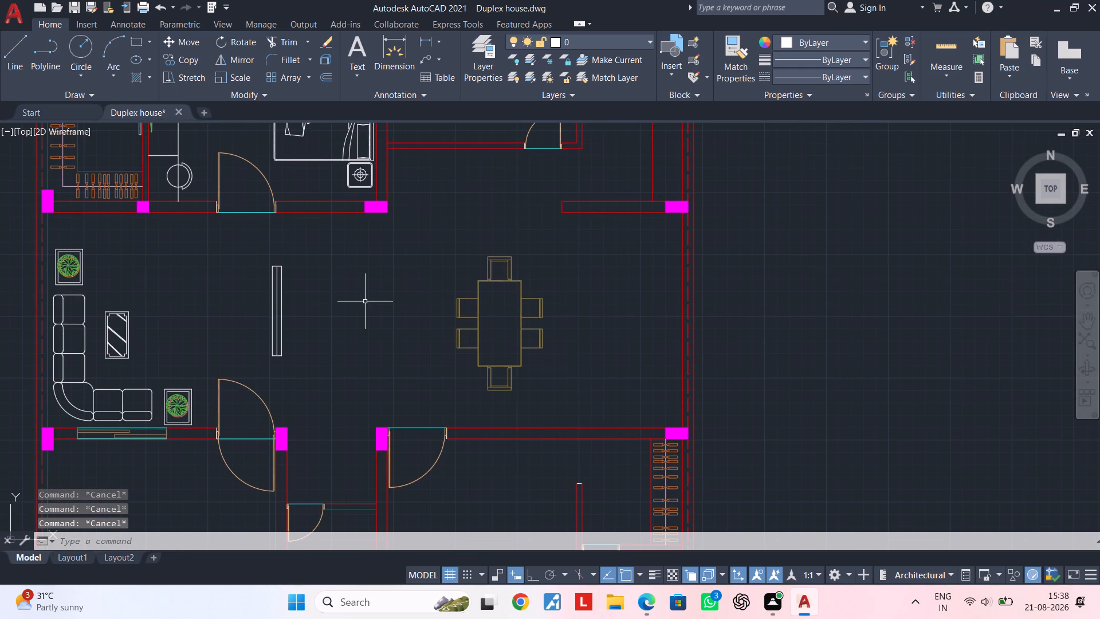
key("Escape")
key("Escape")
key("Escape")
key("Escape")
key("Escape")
Open the Blocks collection of the Home - Space Planner.dwg sample drawing in DesignCenter.
type("ADC")
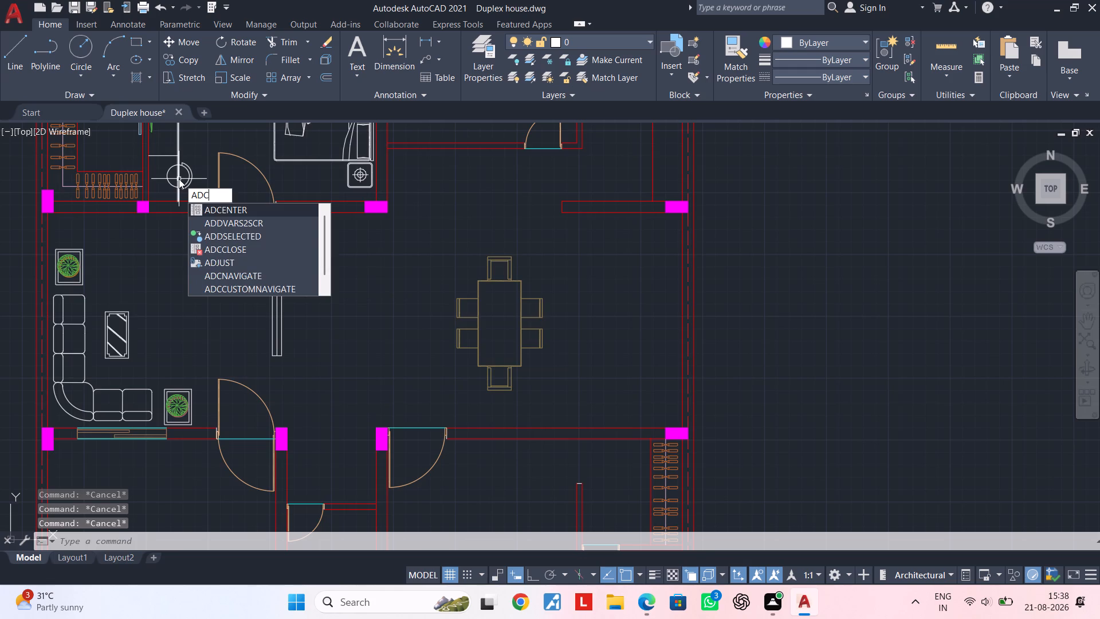
key("space")
left_click(217, 139)
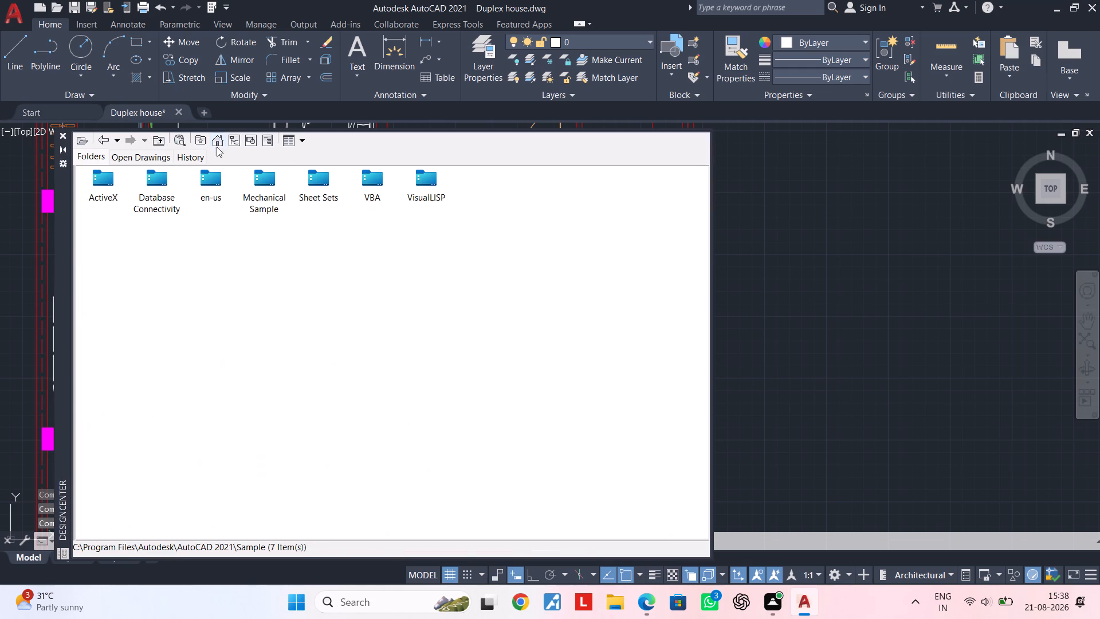
double_click(205, 187)
double_click(170, 195)
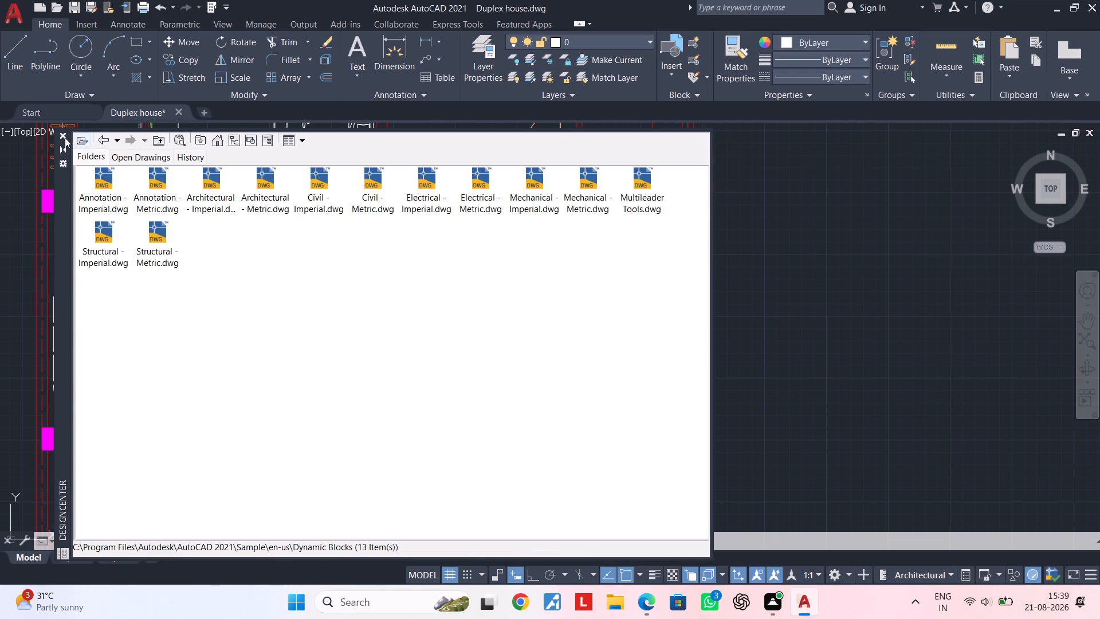
left_click(101, 139)
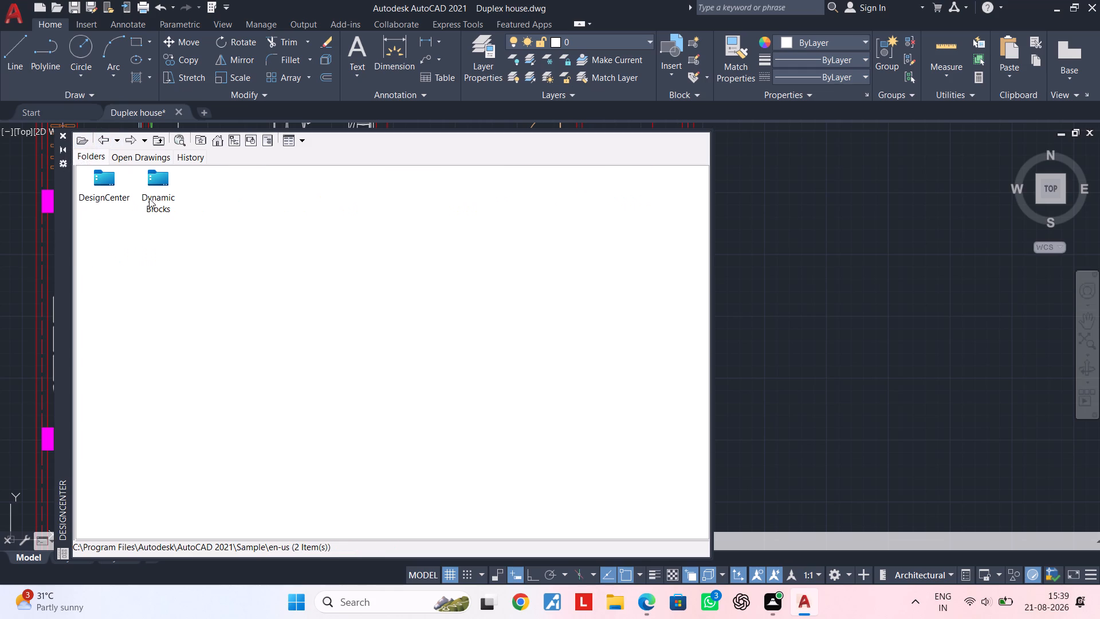
double_click(118, 192)
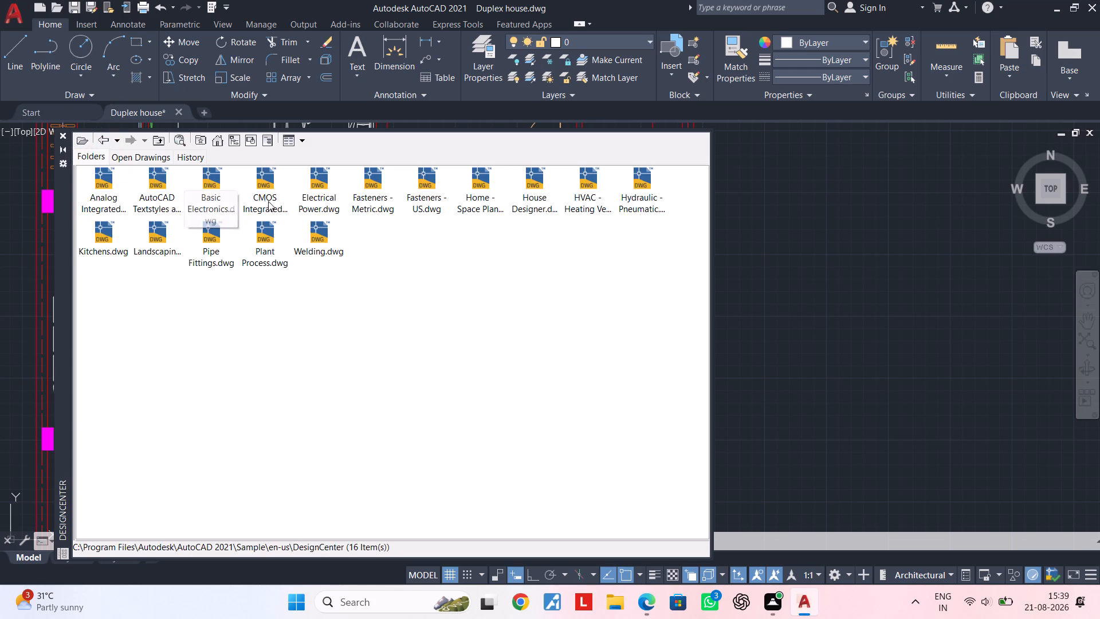
double_click(484, 195)
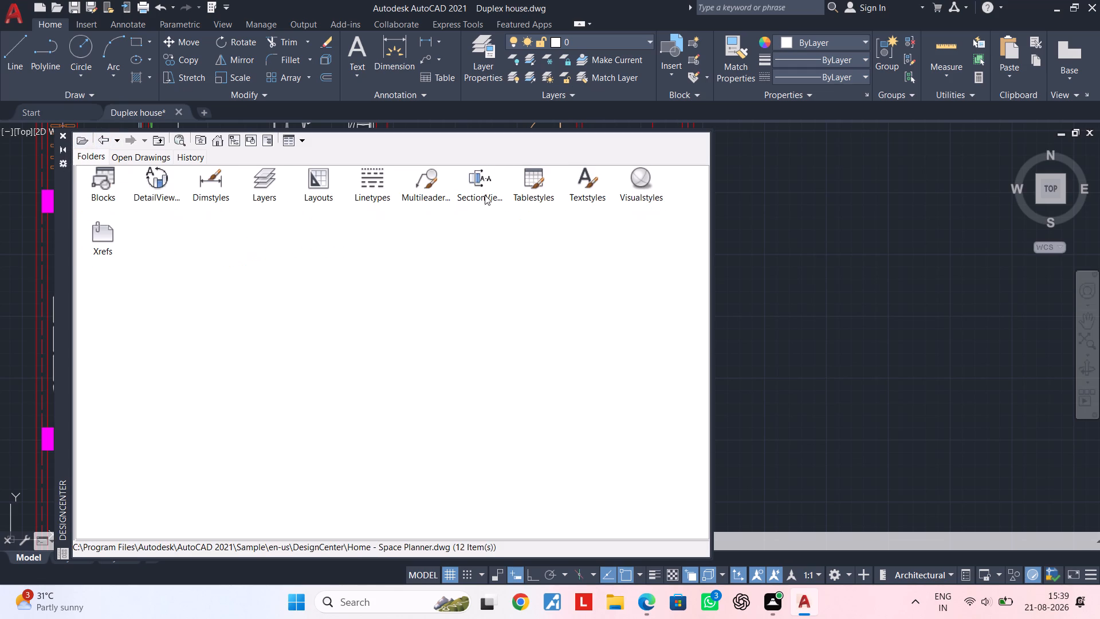
double_click(103, 181)
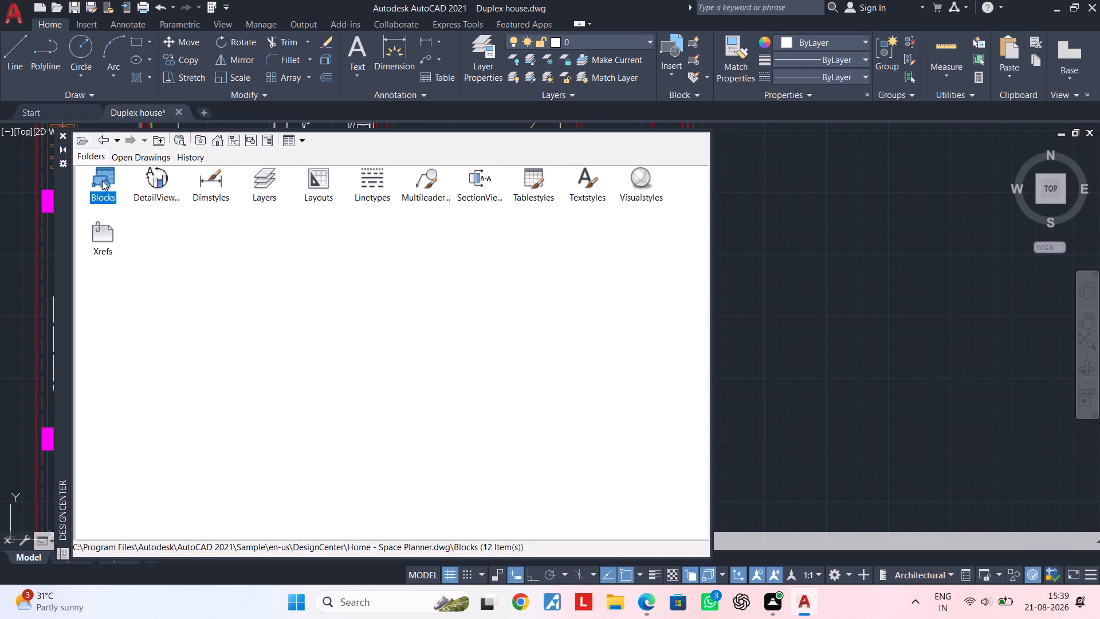
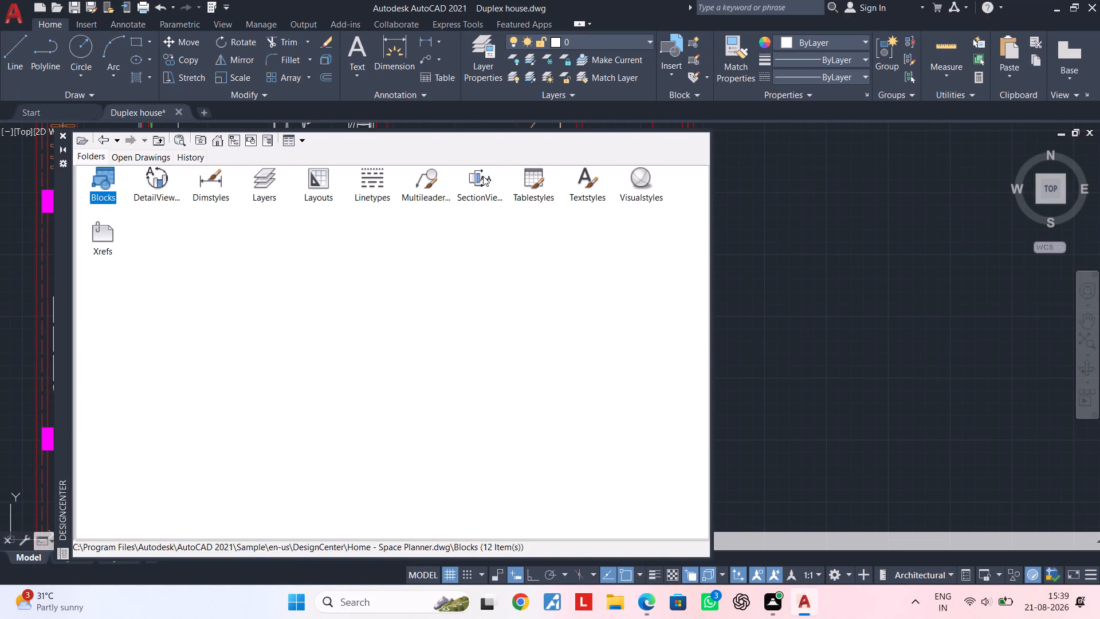
Load the 01-13-cad-blocks-net-sofa-armchairs-designs drawing from the Sofa block folder into DesignCenter and open its Blocks collection.
left_click(81, 142)
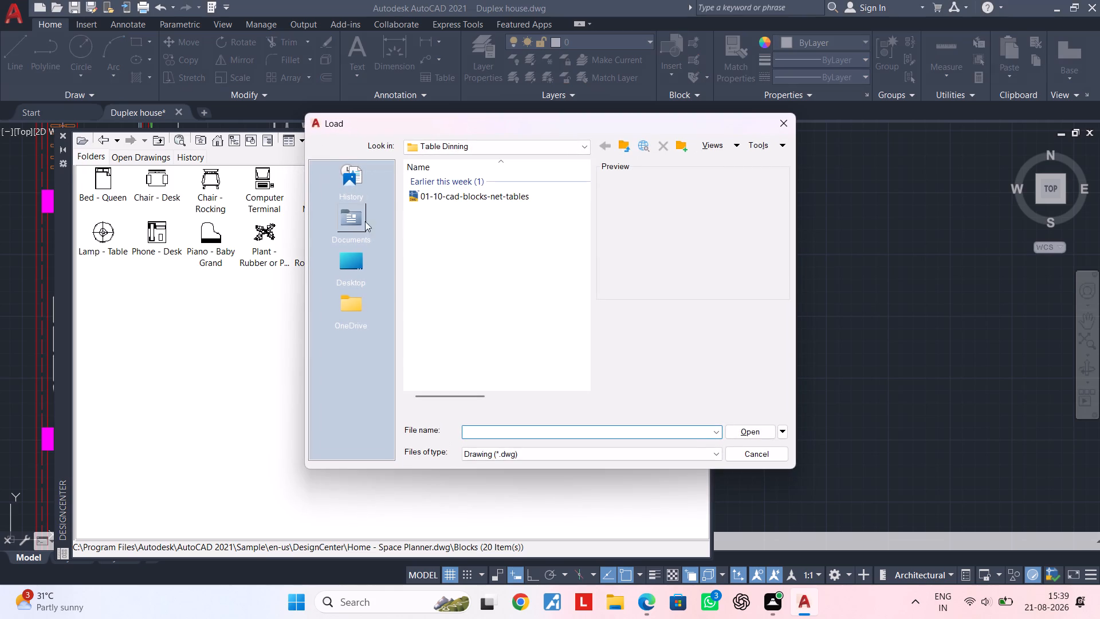
left_click(496, 150)
left_click(508, 248)
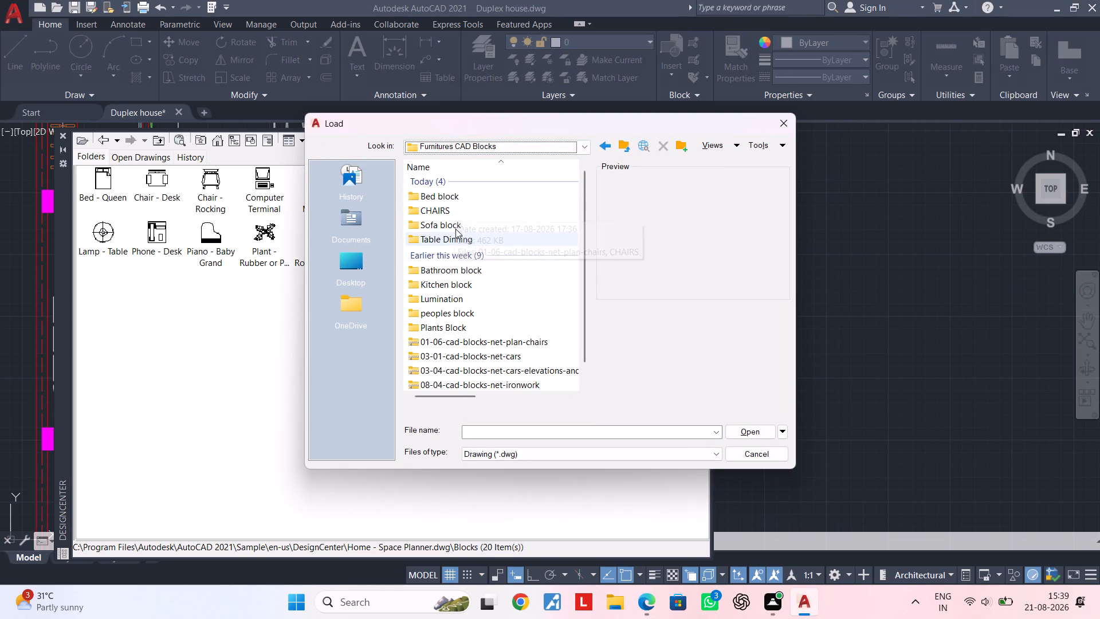
double_click(455, 229)
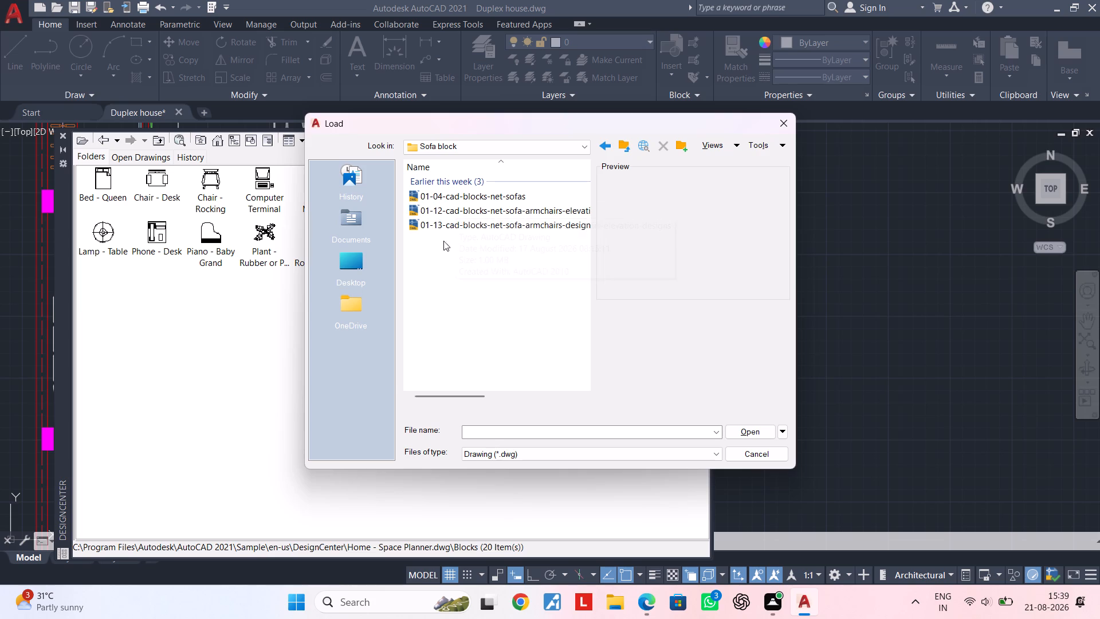
double_click(478, 222)
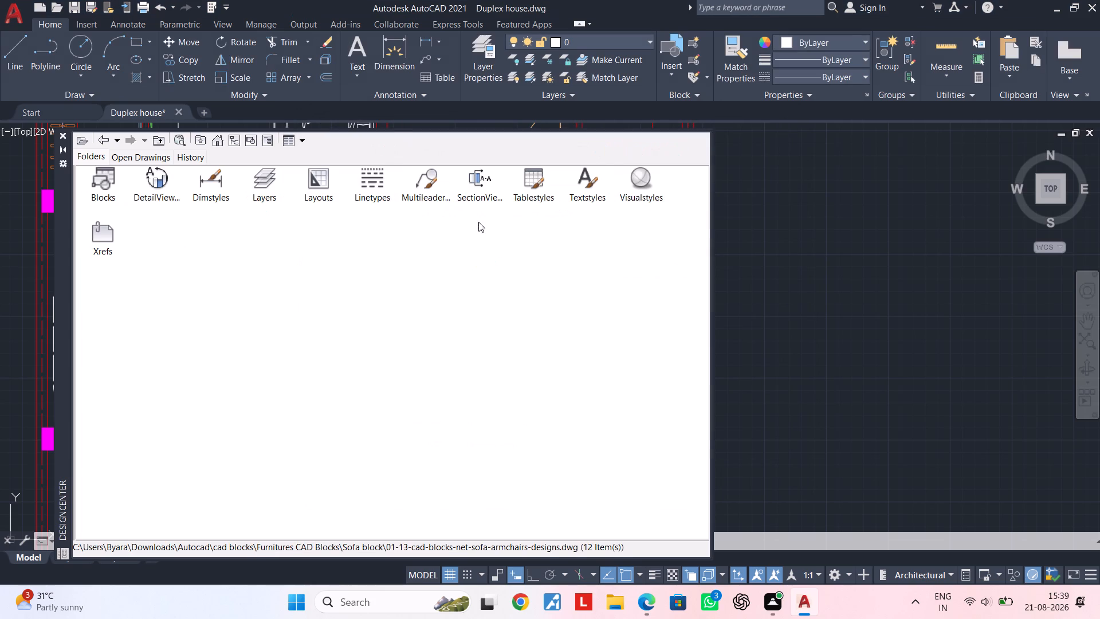
double_click(123, 178)
double_click(95, 178)
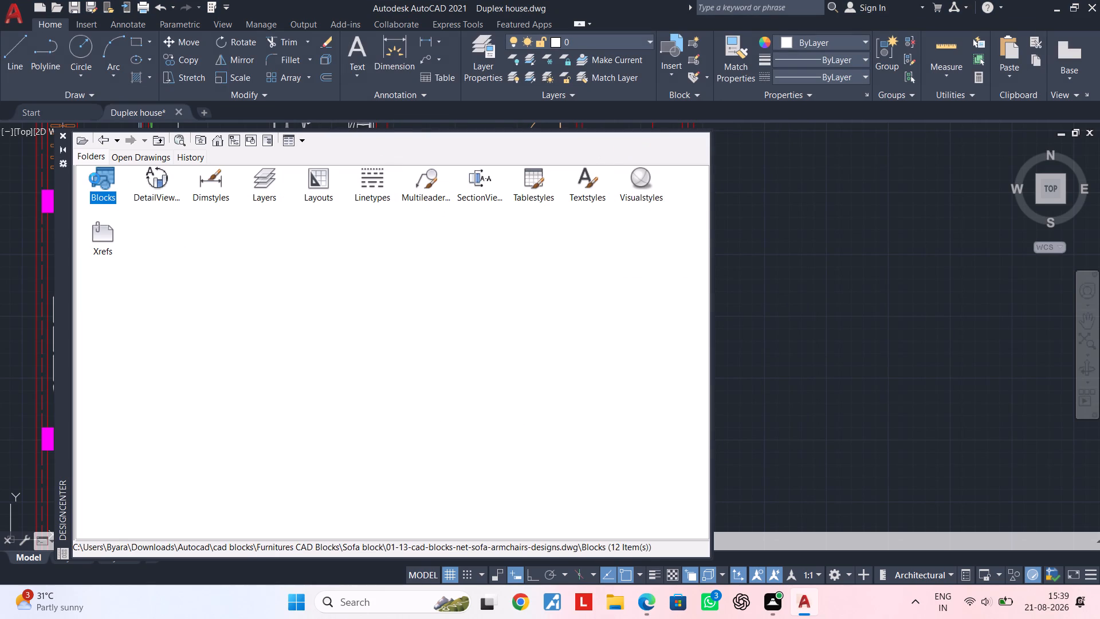
Preview candidate sofa set blocks, including A$C490427F5, A$C3B9F700E, A$C25E45DB8, A$C1ED21673 and A$C1C4057EB, without inserting them.
left_click(432, 181)
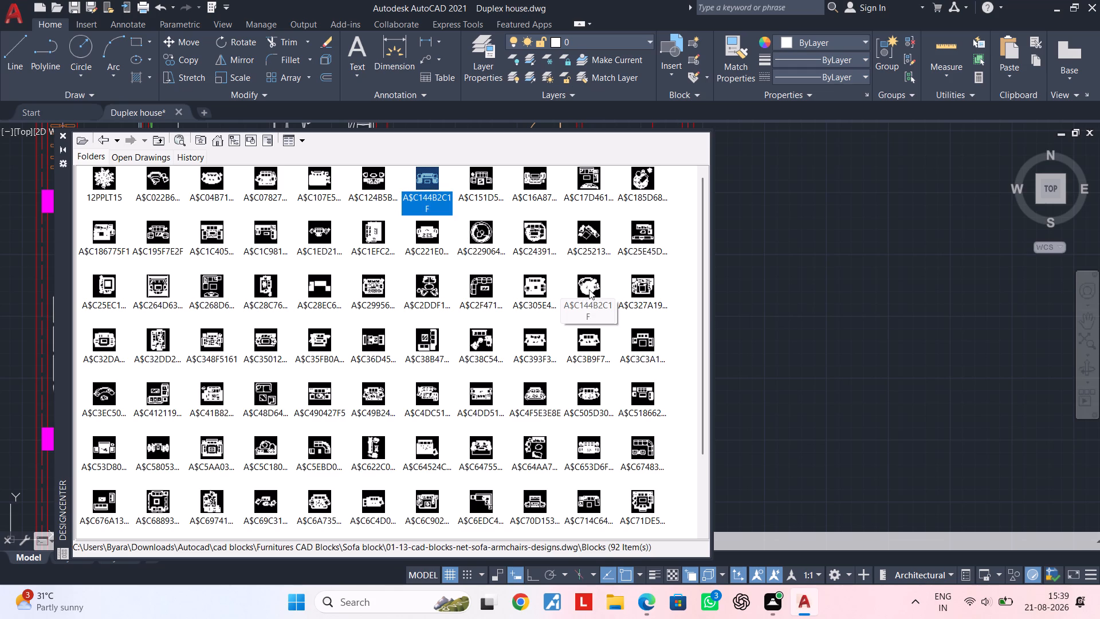
double_click(317, 387)
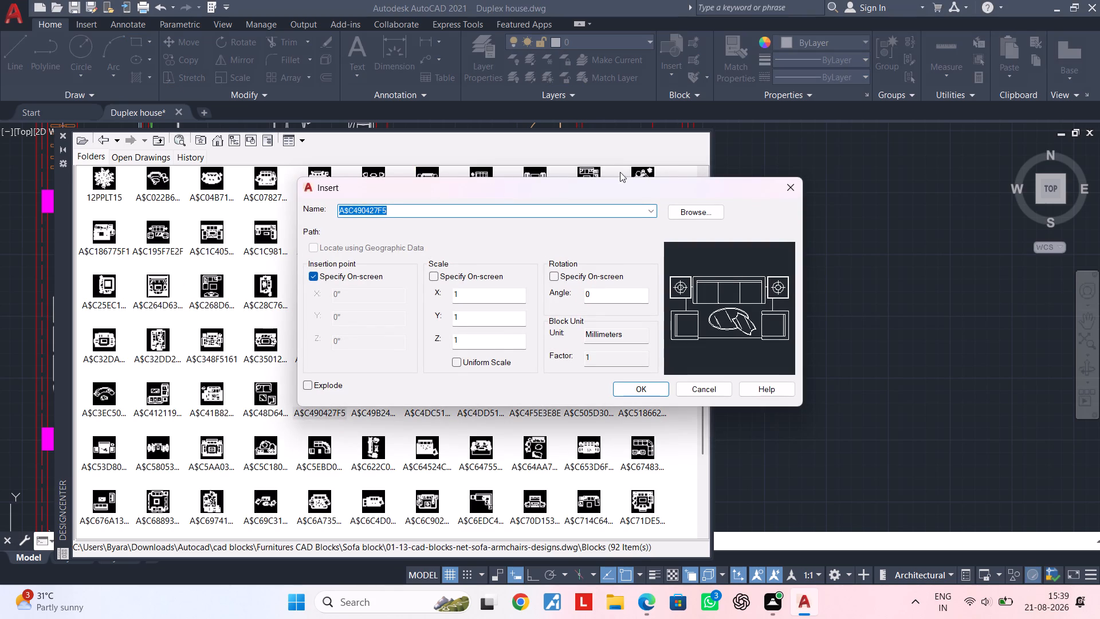
left_click(773, 189)
left_click(785, 185)
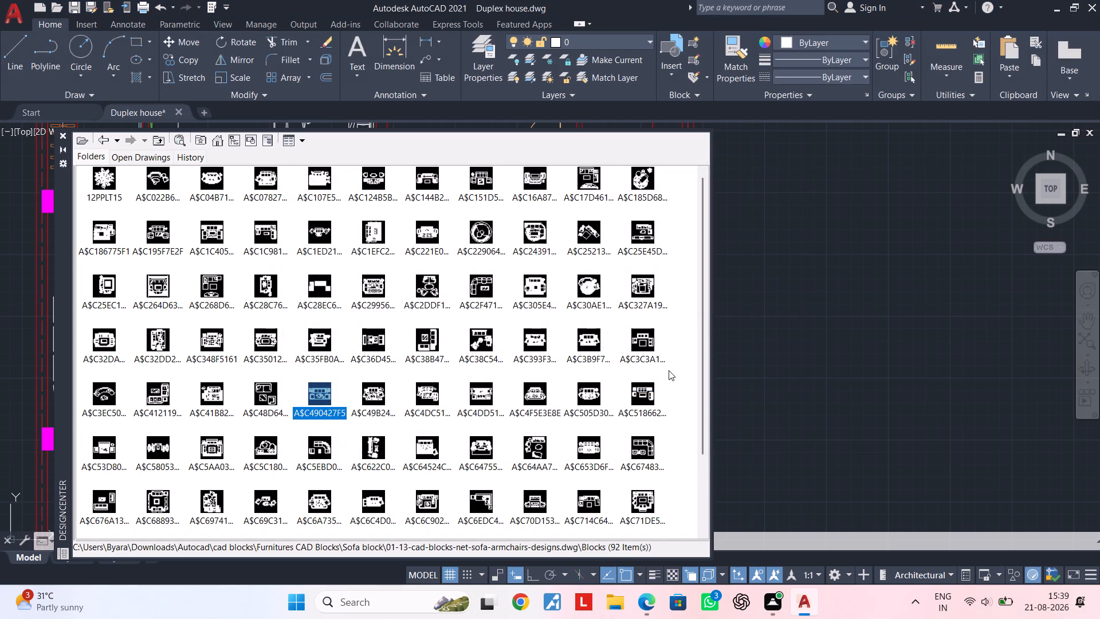
scroll(627, 383, "down", 3)
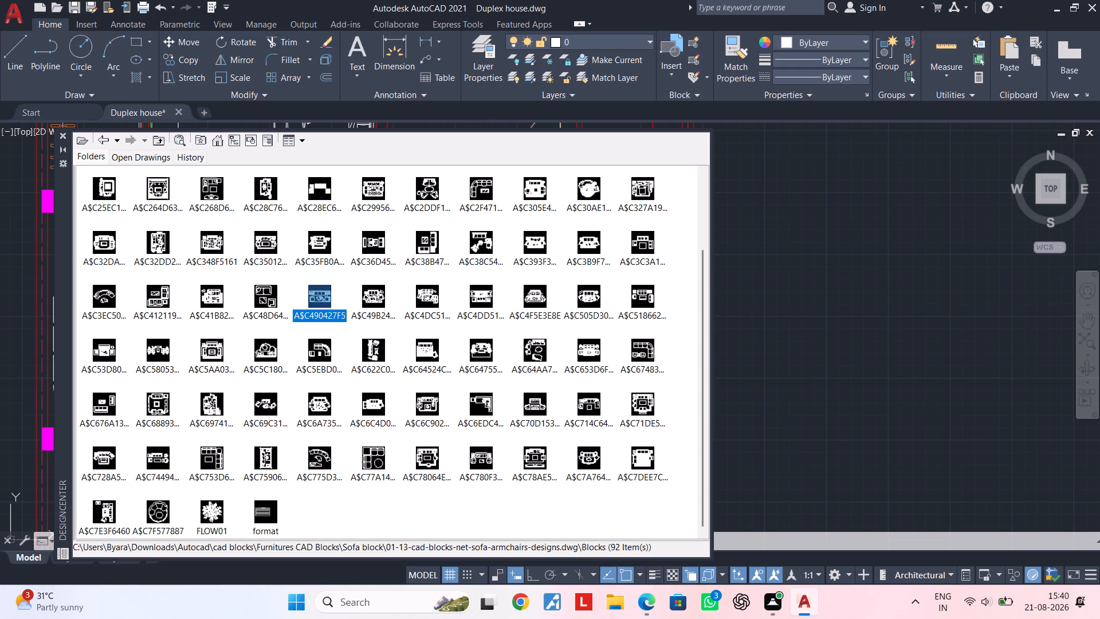
scroll(648, 241, "up", 2)
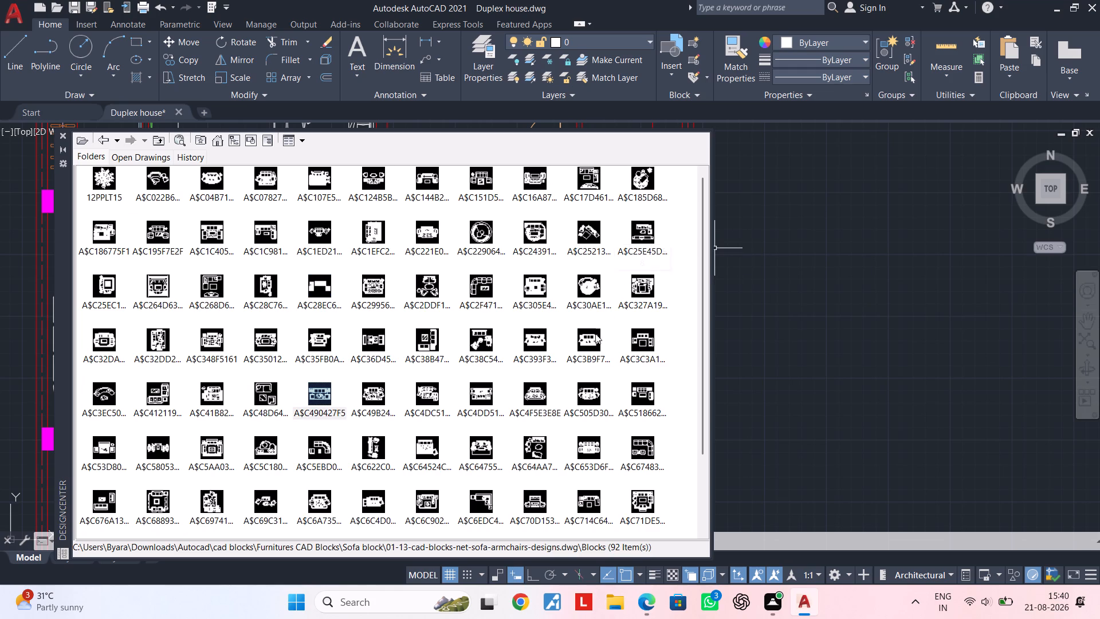
triple_click(592, 343)
left_click(793, 185)
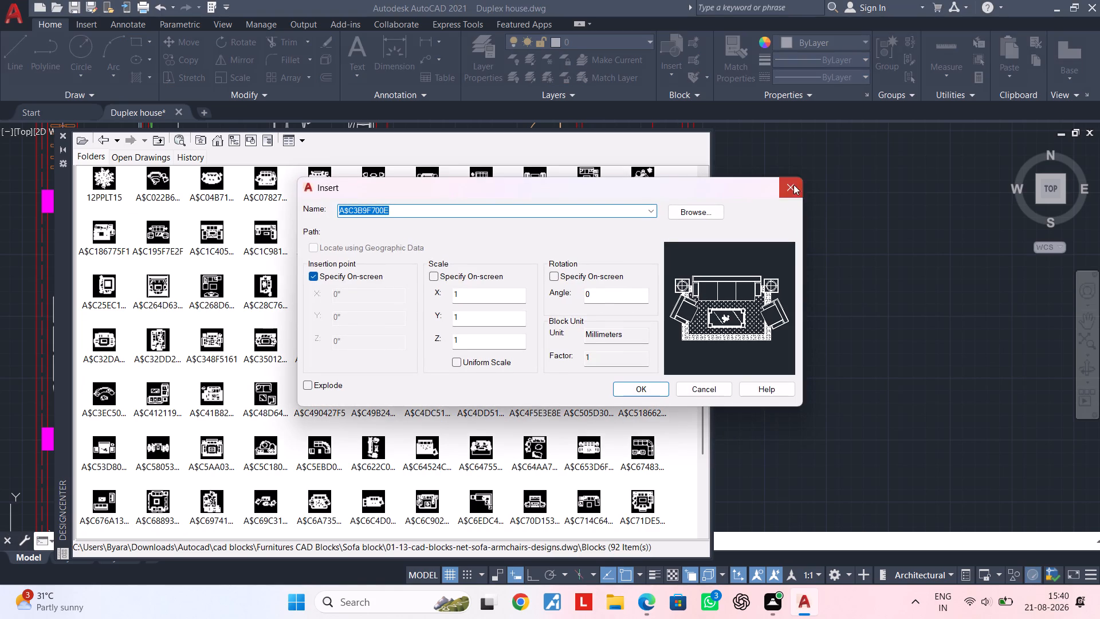
double_click(645, 233)
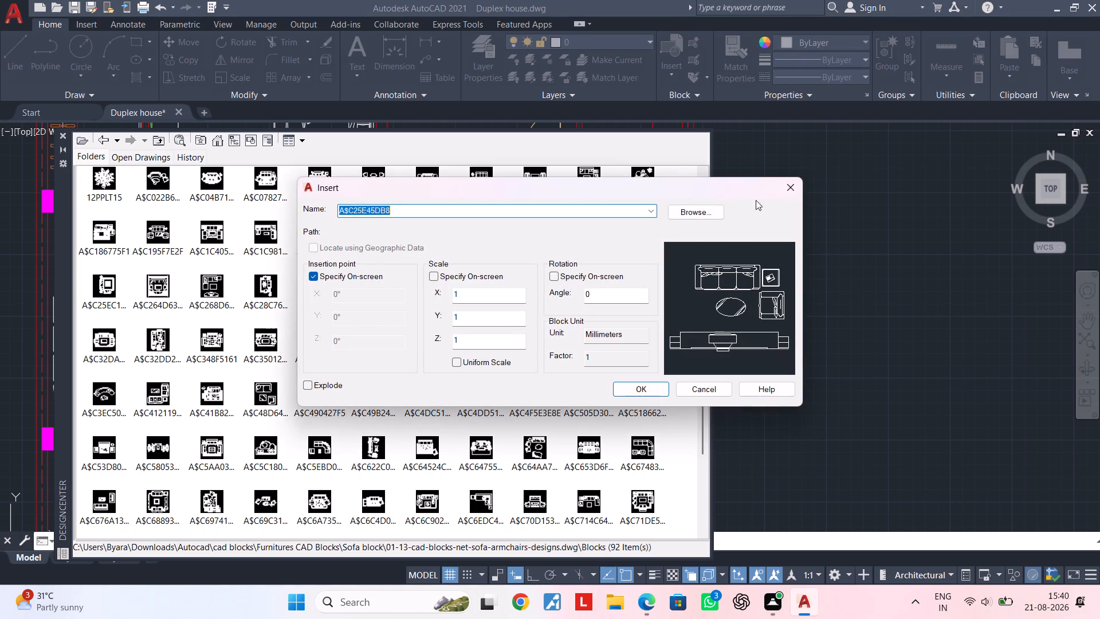
left_click(791, 187)
double_click(649, 232)
left_click(797, 190)
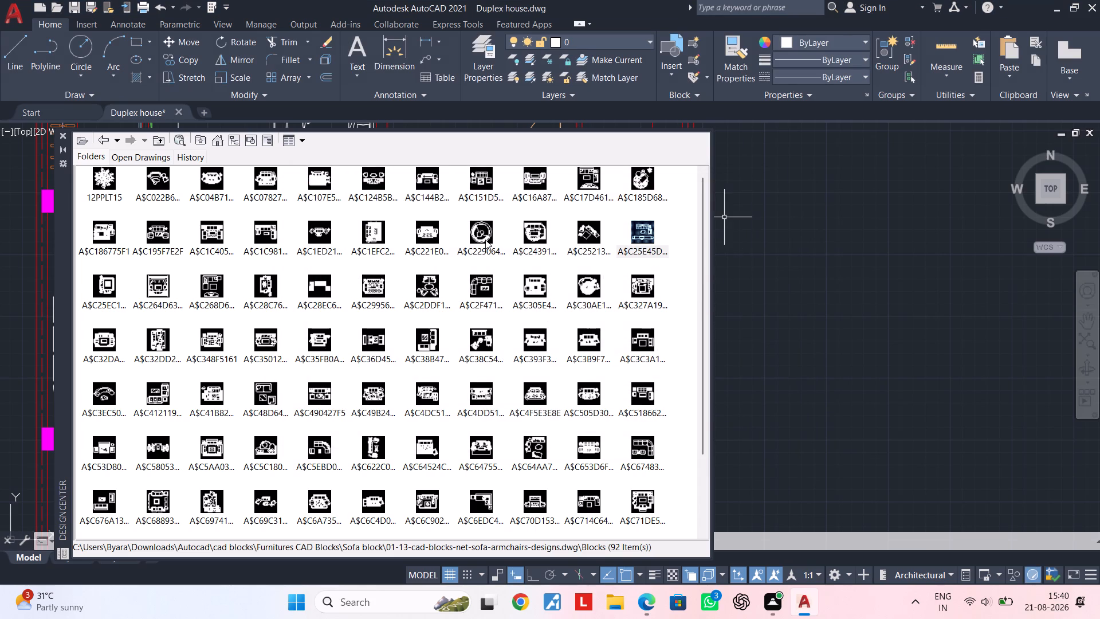
double_click(325, 235)
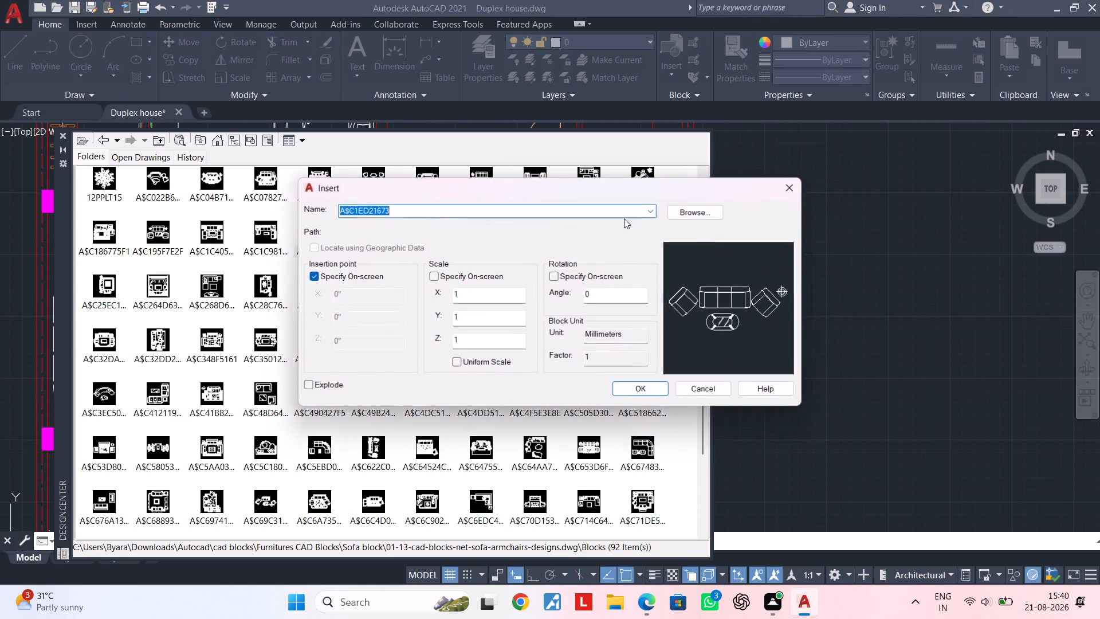
left_click(786, 197)
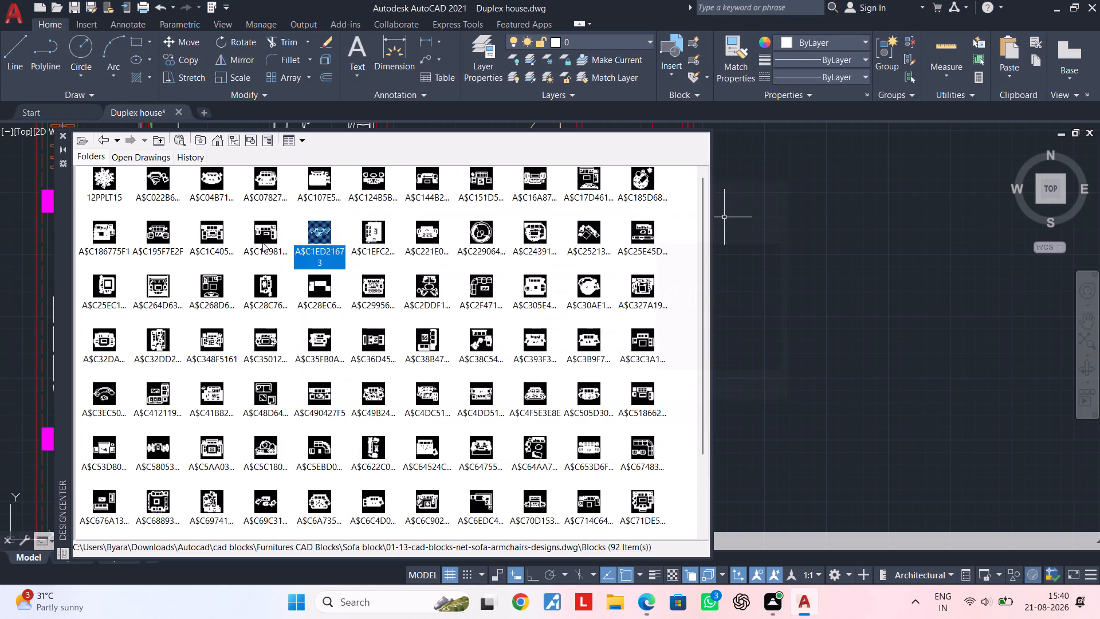
double_click(206, 229)
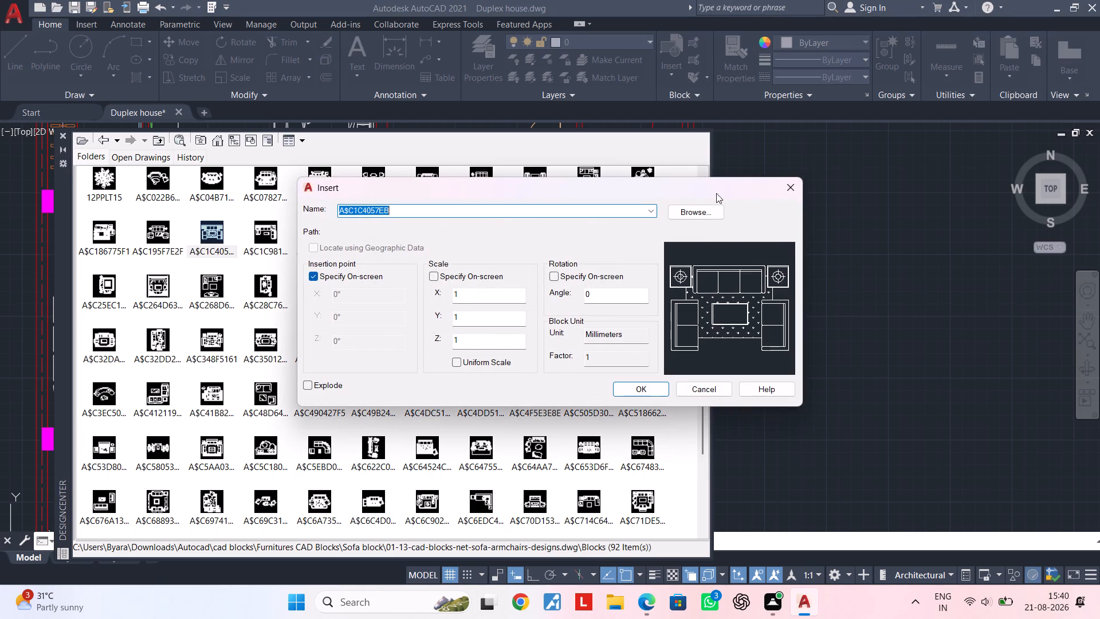
left_click(796, 186)
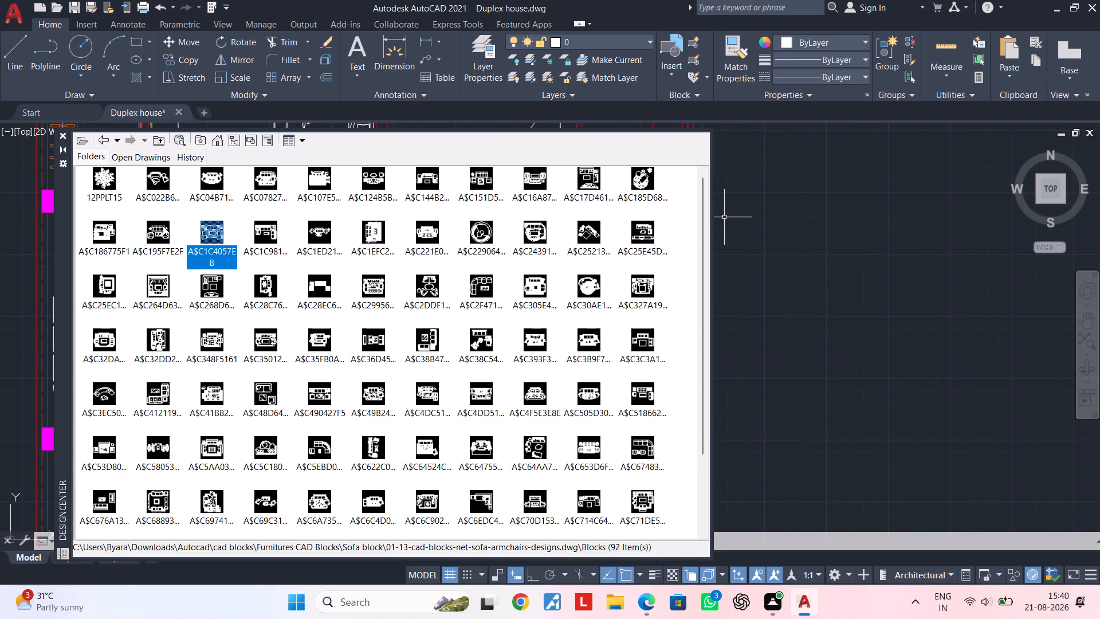
Insert the A$C195F7E2F sofa set block at scale 1 in the empty space east of the floor plan and close DesignCenter.
double_click(163, 226)
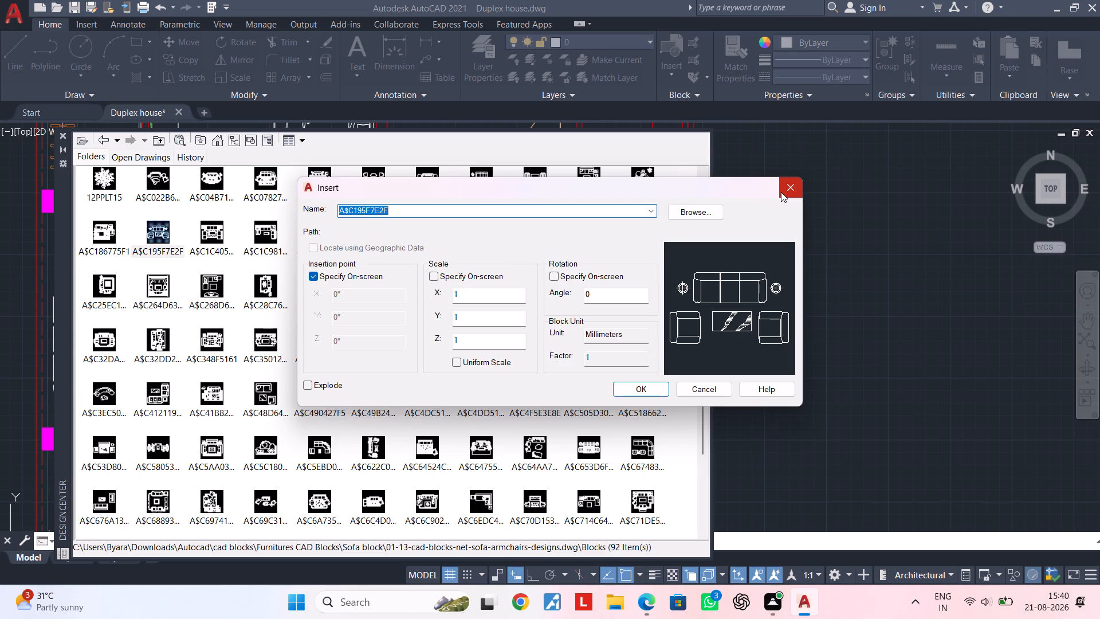
left_click(646, 389)
scroll(776, 374, "down", 5)
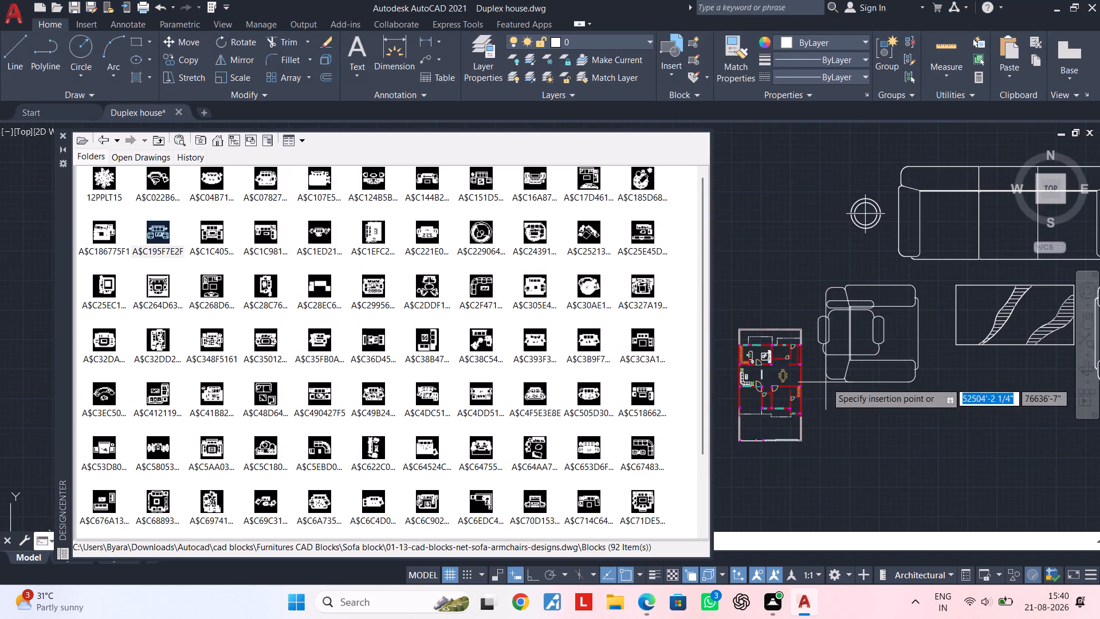
scroll(827, 382, "down", 1)
middle_click_drag(827, 382, 529, 388)
left_click(776, 385)
key("Escape")
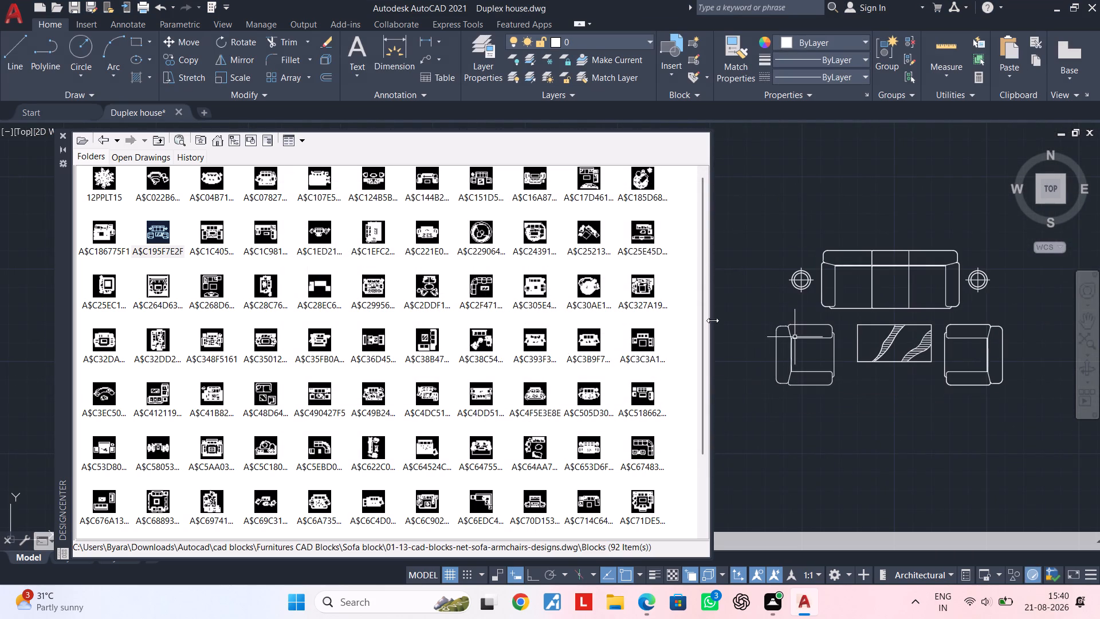
key("Escape")
key("Escape")
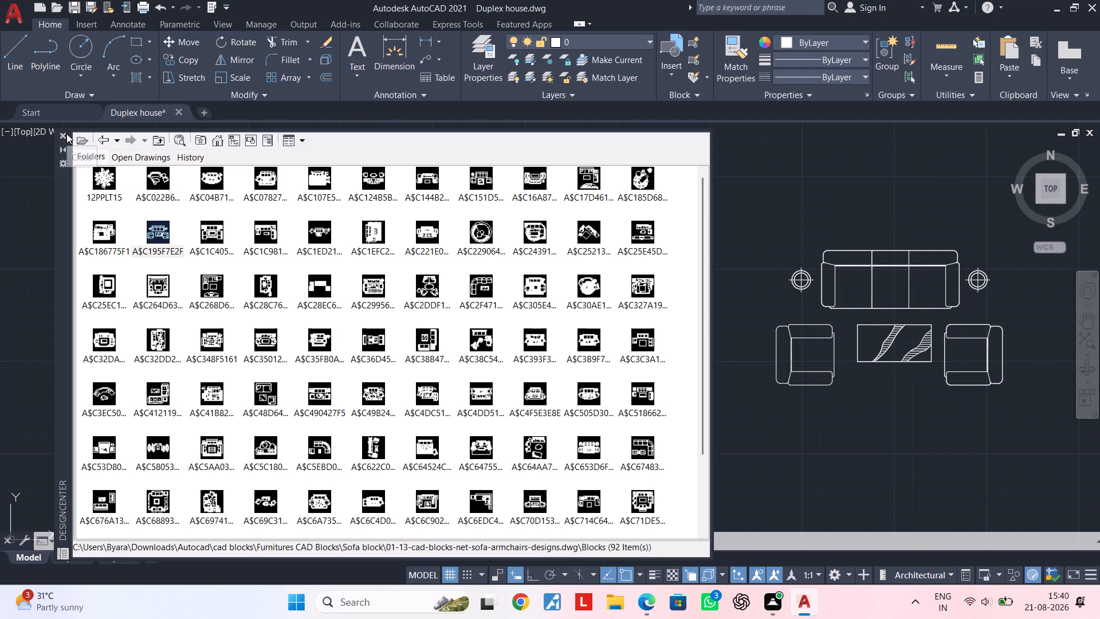
left_click(66, 134)
Scale the oversized chair block east of the floor plan down by eye from its lower-left corner to roughly a tenth of its size.
scroll(494, 370, "up", 3)
middle_click_drag(474, 405, 483, 355)
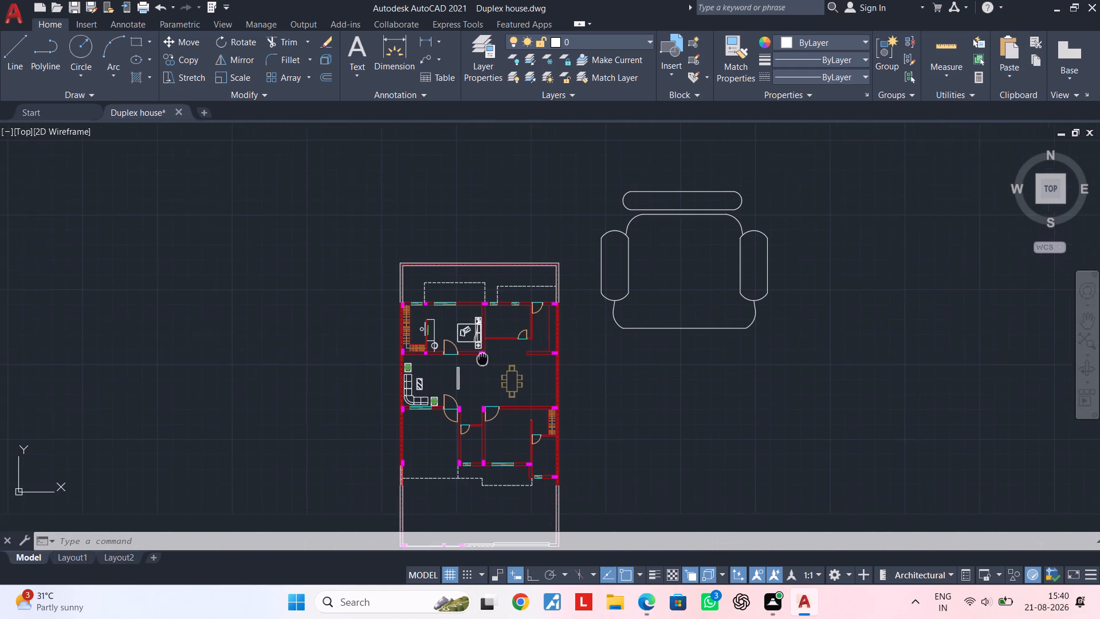
middle_click_drag(483, 355, 484, 343)
left_click(615, 298)
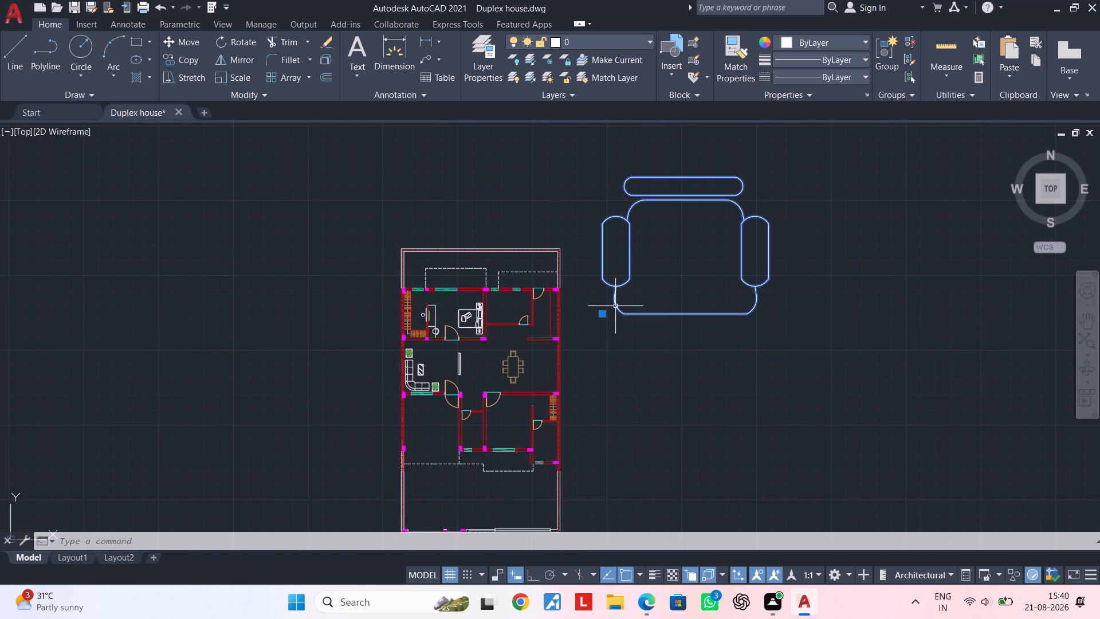
key("s")
key("c")
left_click(637, 309)
left_click(632, 302)
type("SC")
key("space")
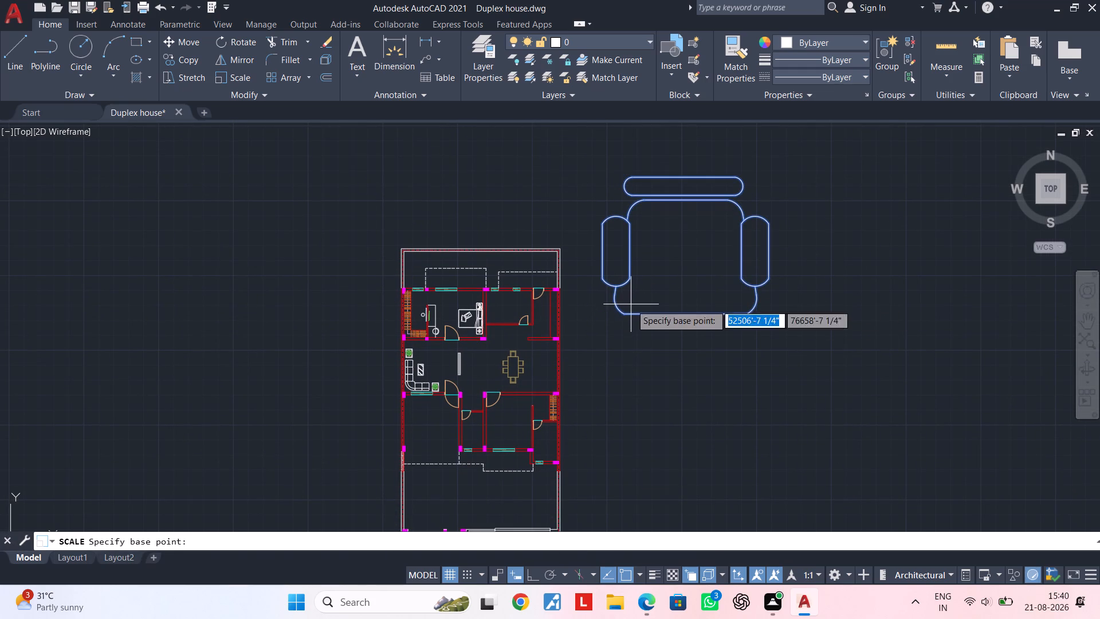
left_click(623, 312)
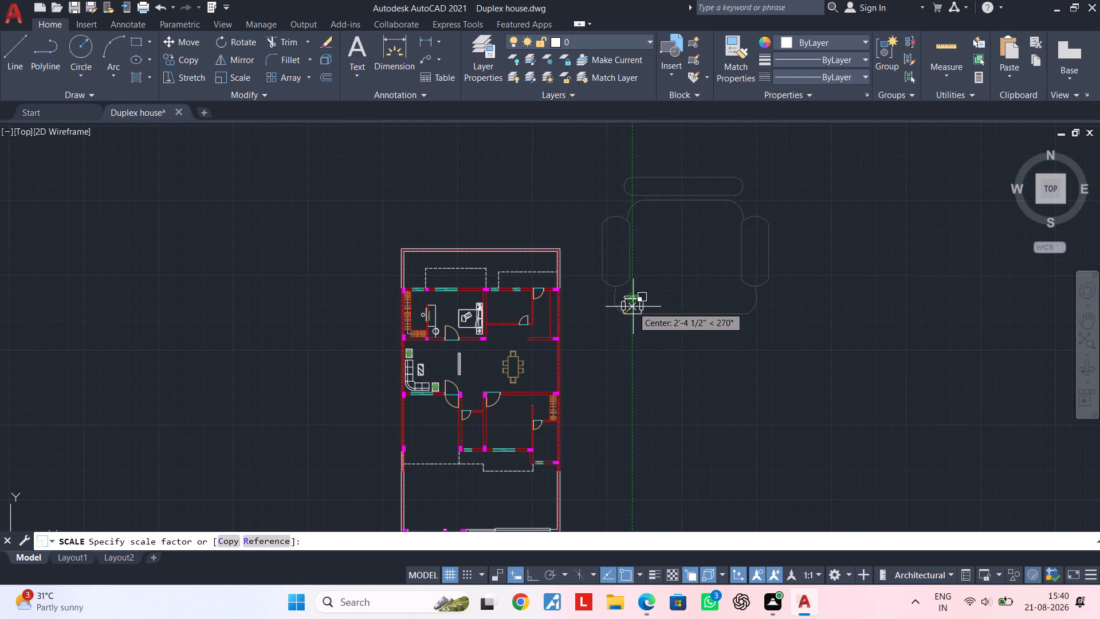
left_click(633, 307)
key("Escape")
Rotate the reduced chair block 90 degrees clockwise with Ortho on so its backrest faces east.
left_click(616, 286)
left_click(686, 333)
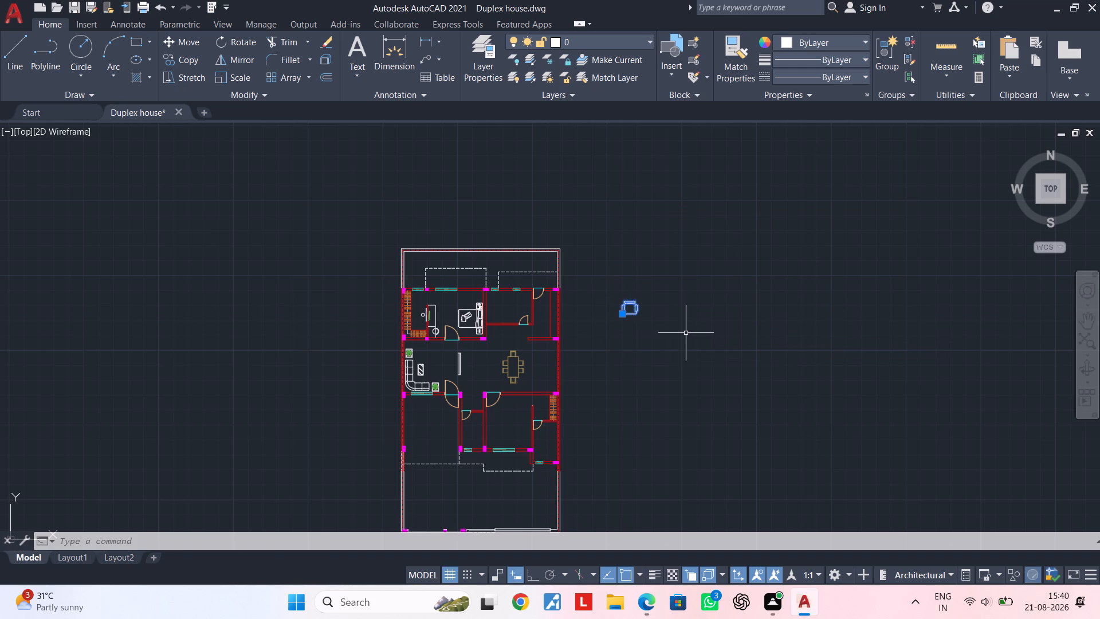
key("r")
key("o")
key("space")
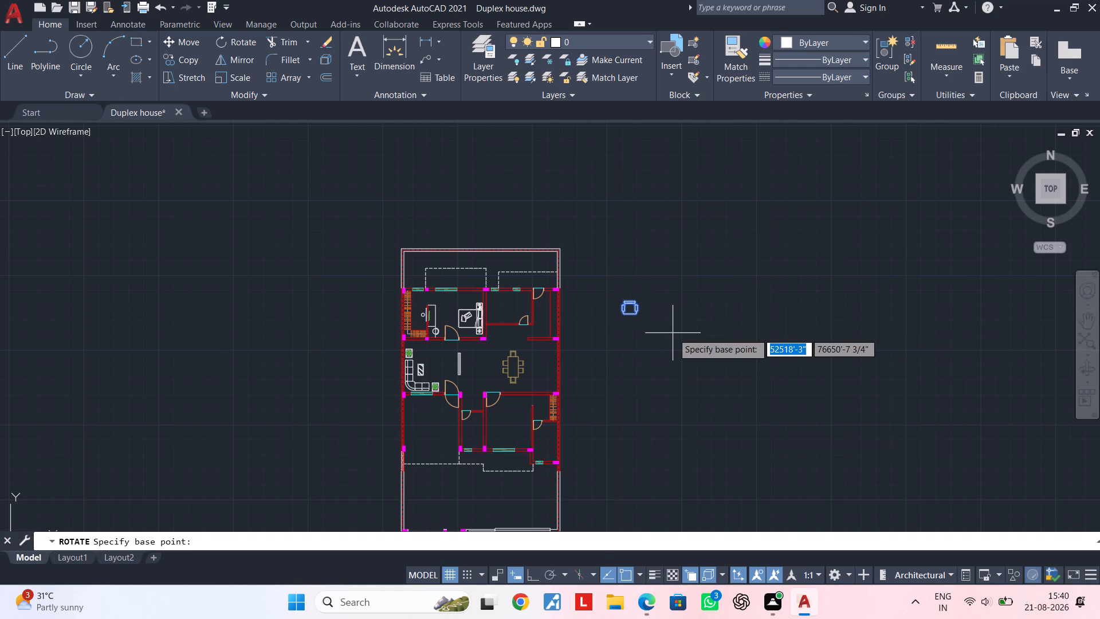
key("F8")
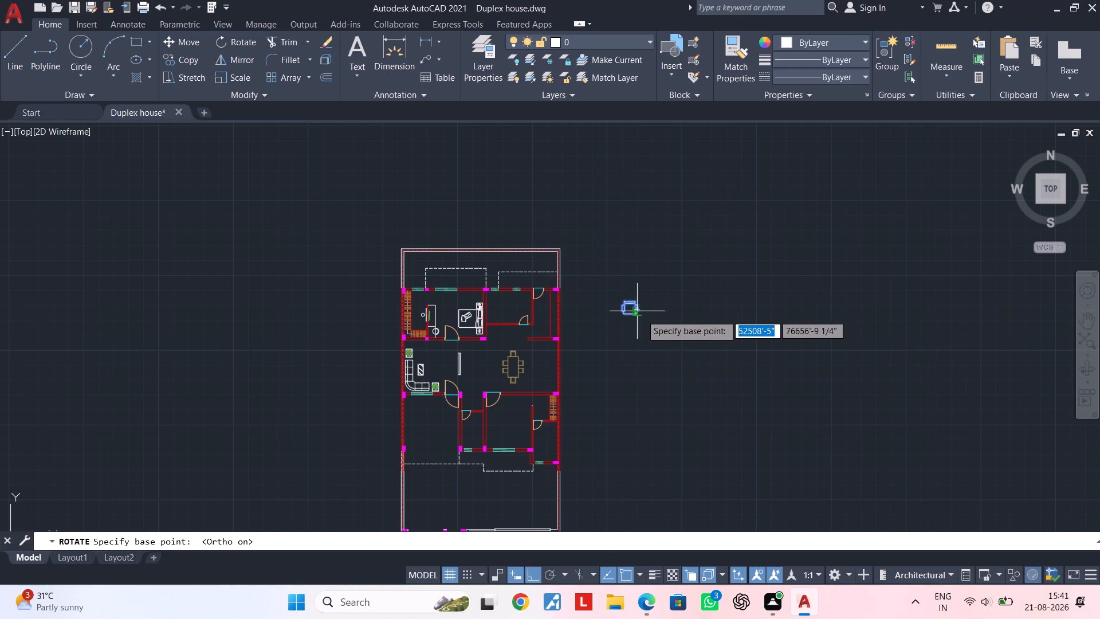
left_click(638, 328)
scroll(610, 334, "up", 3)
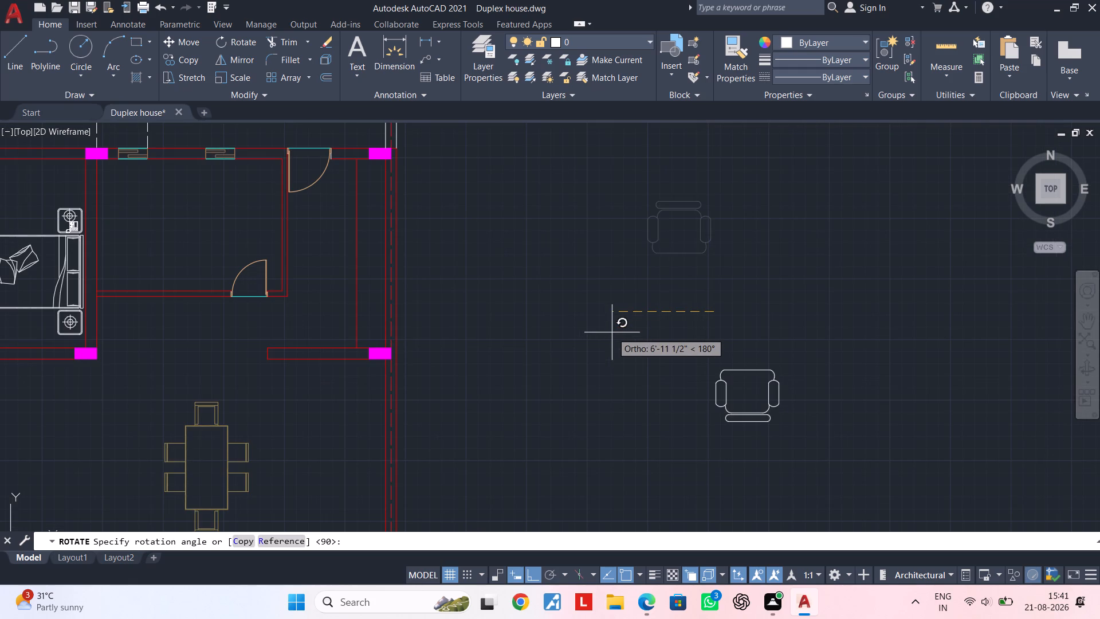
left_click(726, 341)
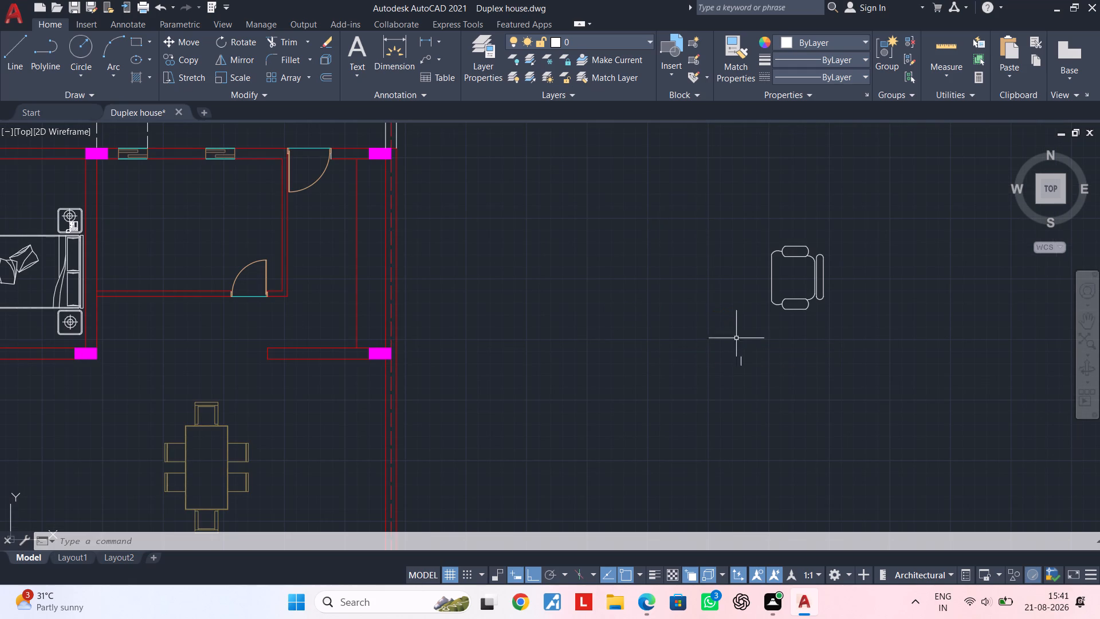
middle_click_drag(785, 337, 773, 345)
key("Escape")
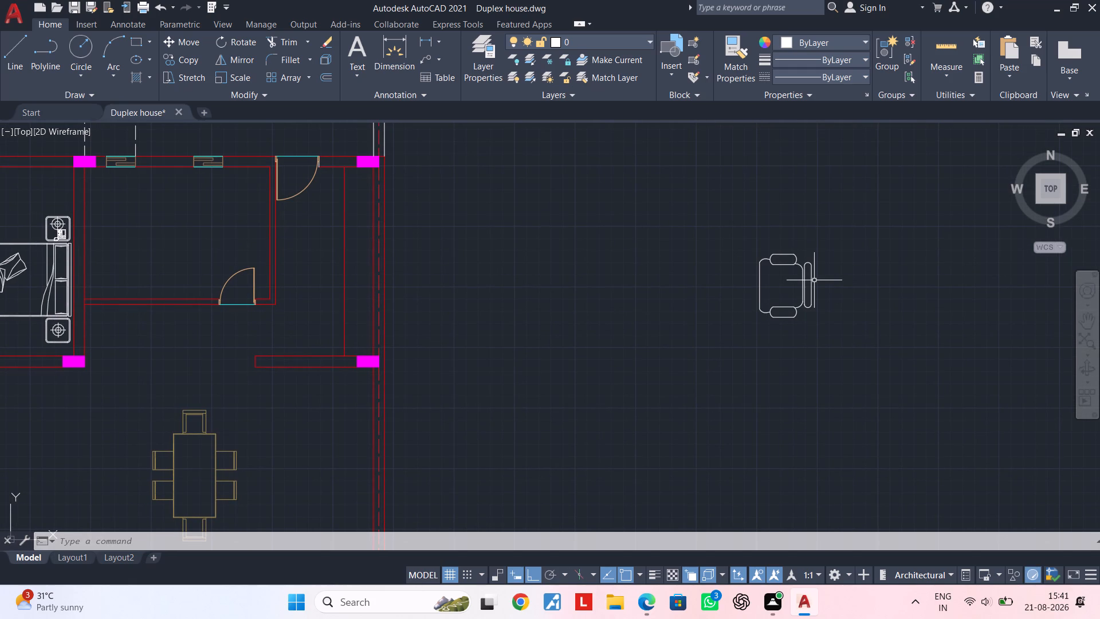
Move the reduced chair block with Ortho off into the living room, between the coffee table and the TV unit.
left_click(814, 280)
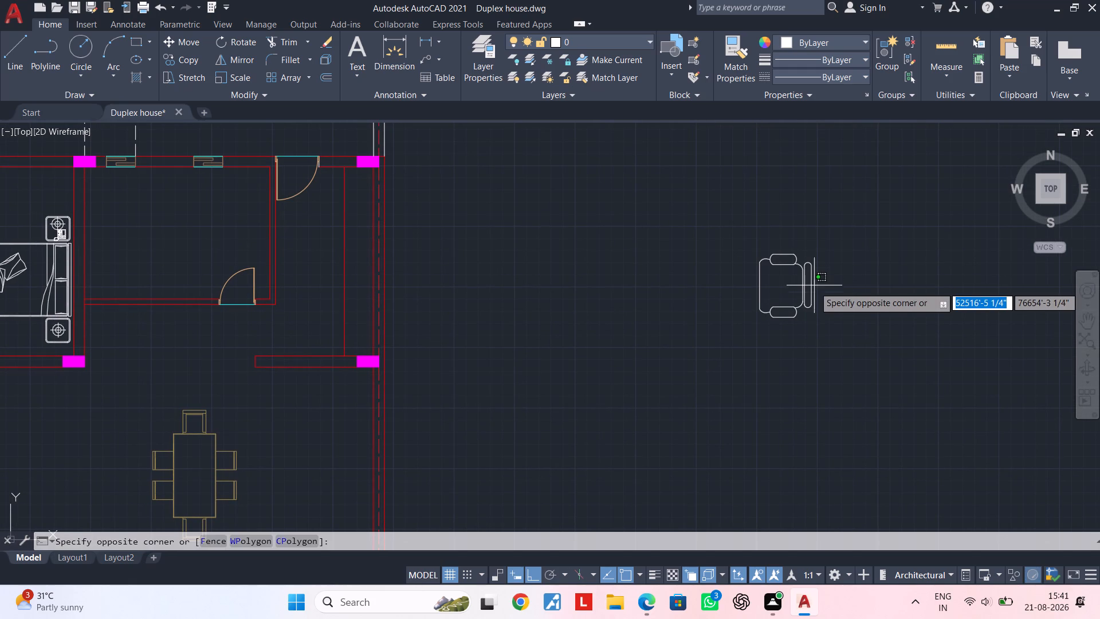
left_click(802, 305)
type("M")
key("space")
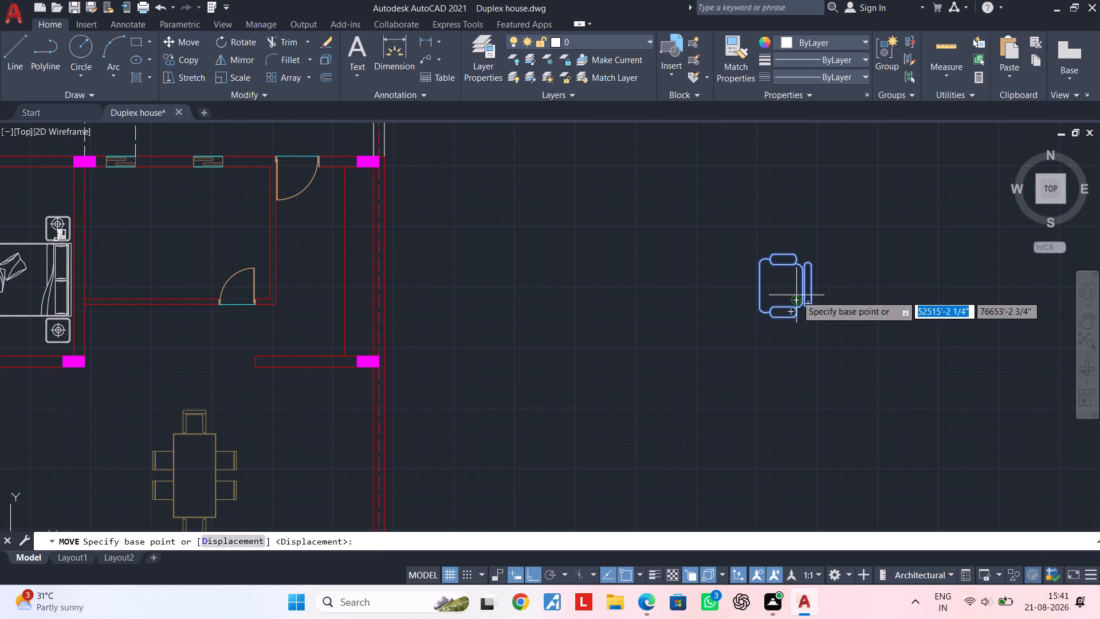
left_click(796, 292)
scroll(531, 358, "down", 3)
middle_click_drag(530, 359, 633, 306)
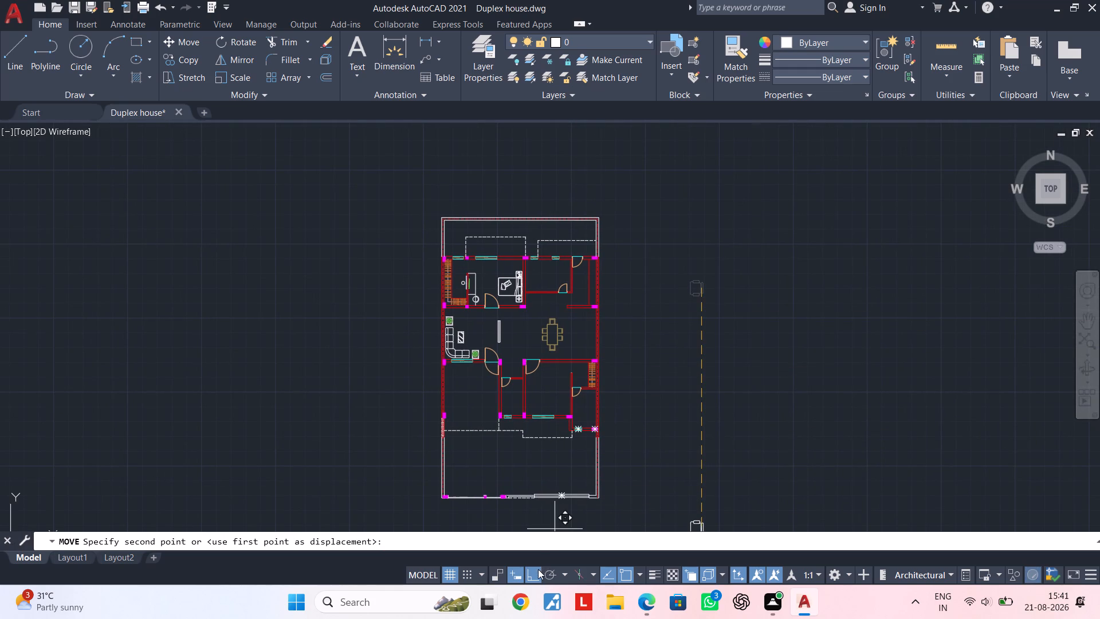
left_click(536, 570)
scroll(474, 349, "up", 3)
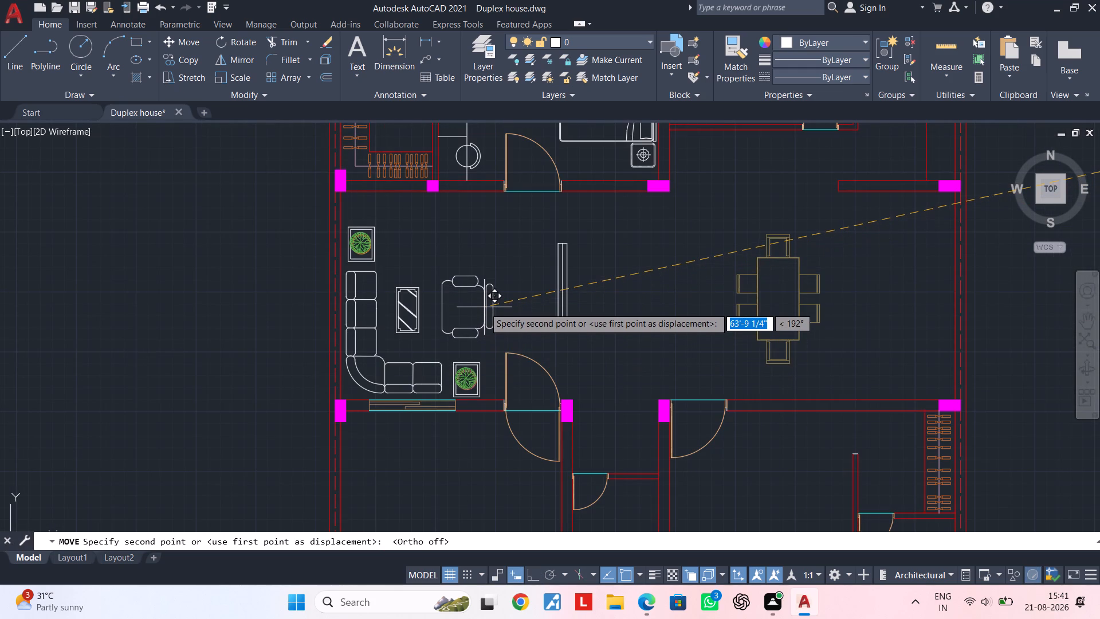
scroll(484, 307, "up", 1)
left_click(484, 307)
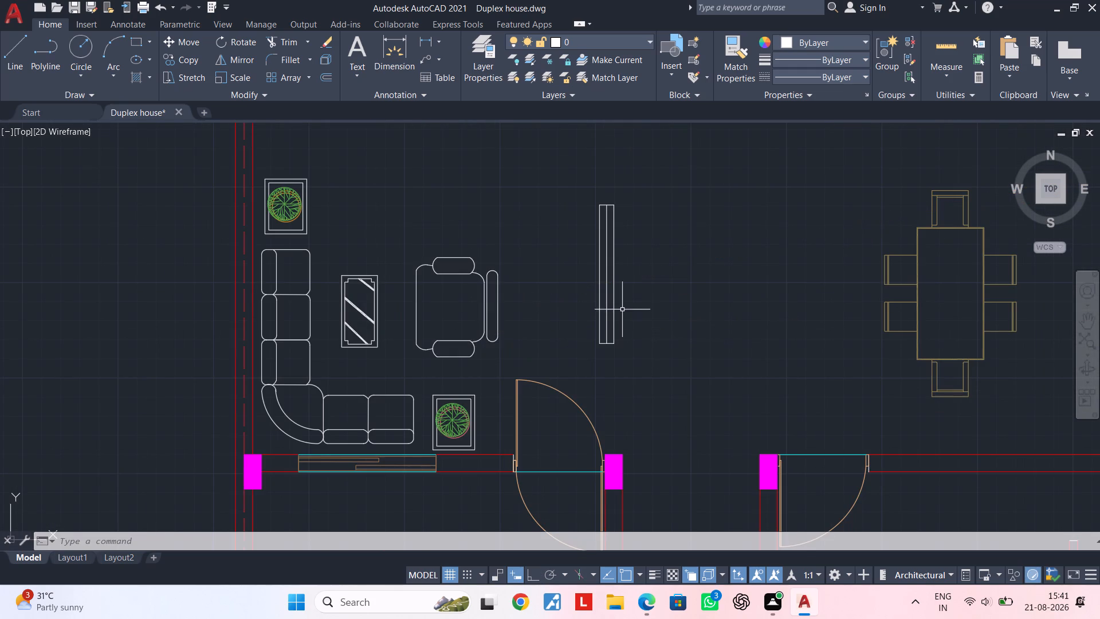
Rotate the oversized sofa set block east of the plan 90 degrees counterclockwise with Ortho on, so the three-seater lies west.
scroll(637, 315, "down", 4)
middle_click_drag(736, 372, 527, 379)
scroll(693, 357, "down", 2)
middle_click_drag(705, 358, 576, 363)
key("Escape")
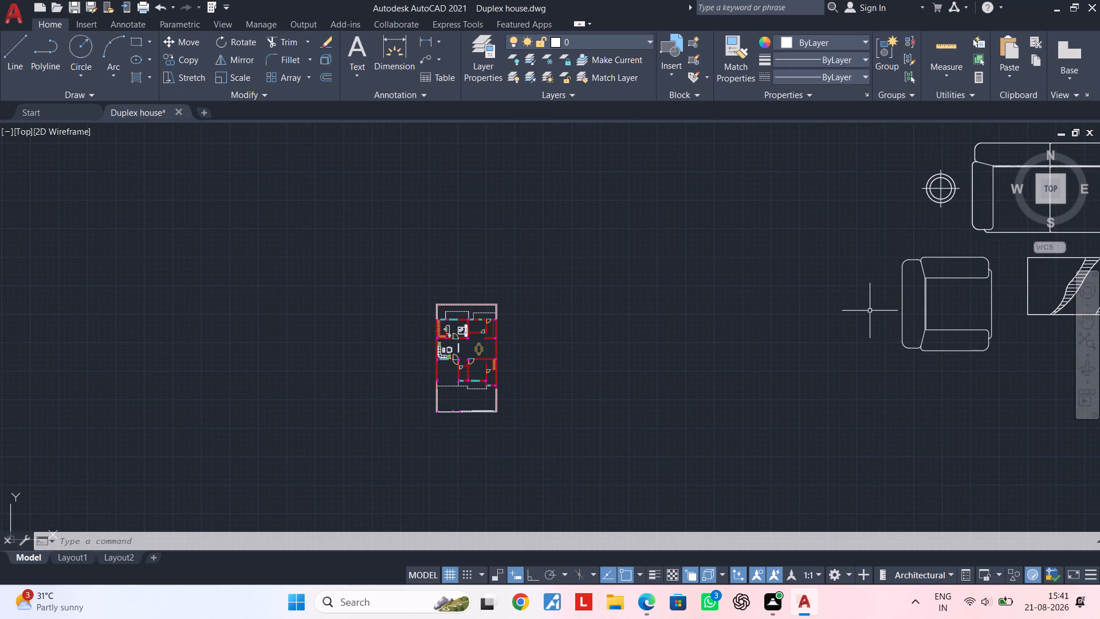
double_click(926, 299)
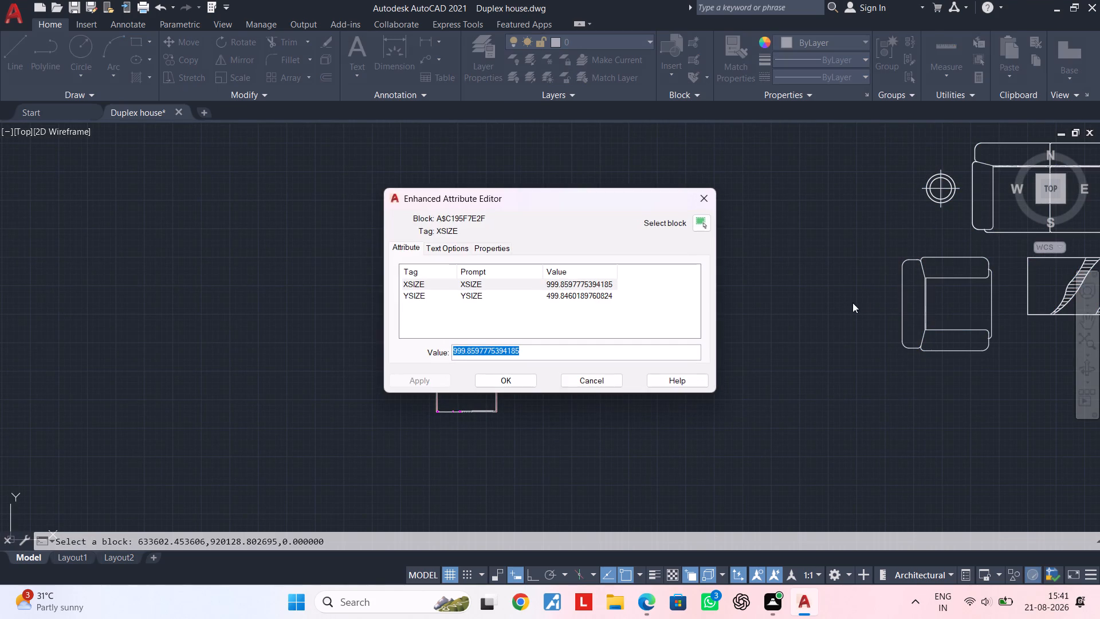
key("Escape")
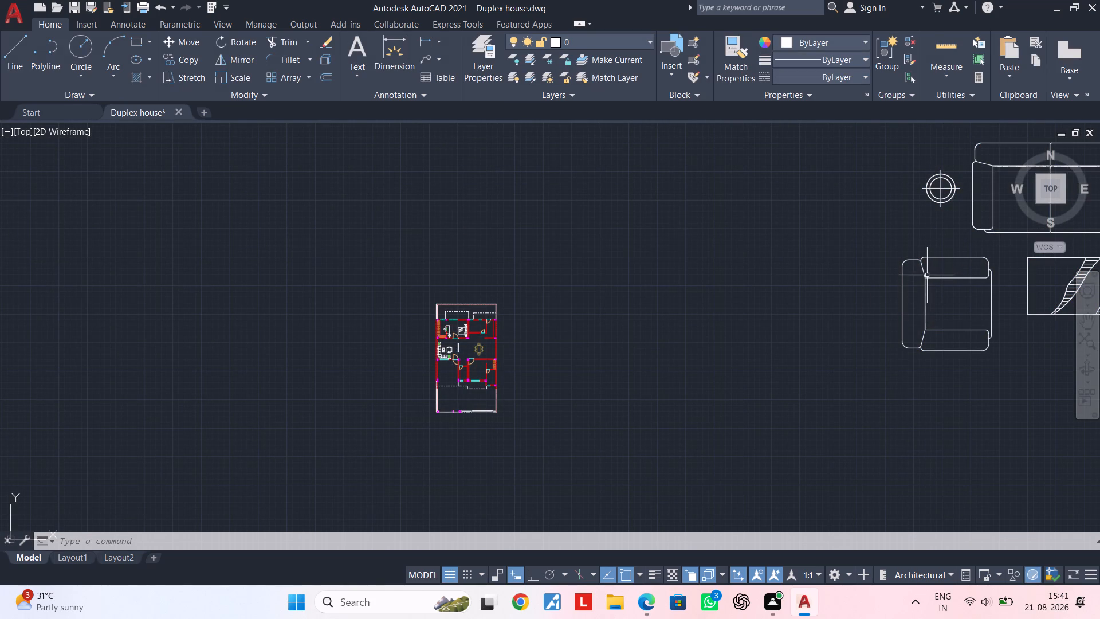
left_click(927, 276)
scroll(924, 281, "down", 2)
middle_click_drag(918, 292, 623, 339)
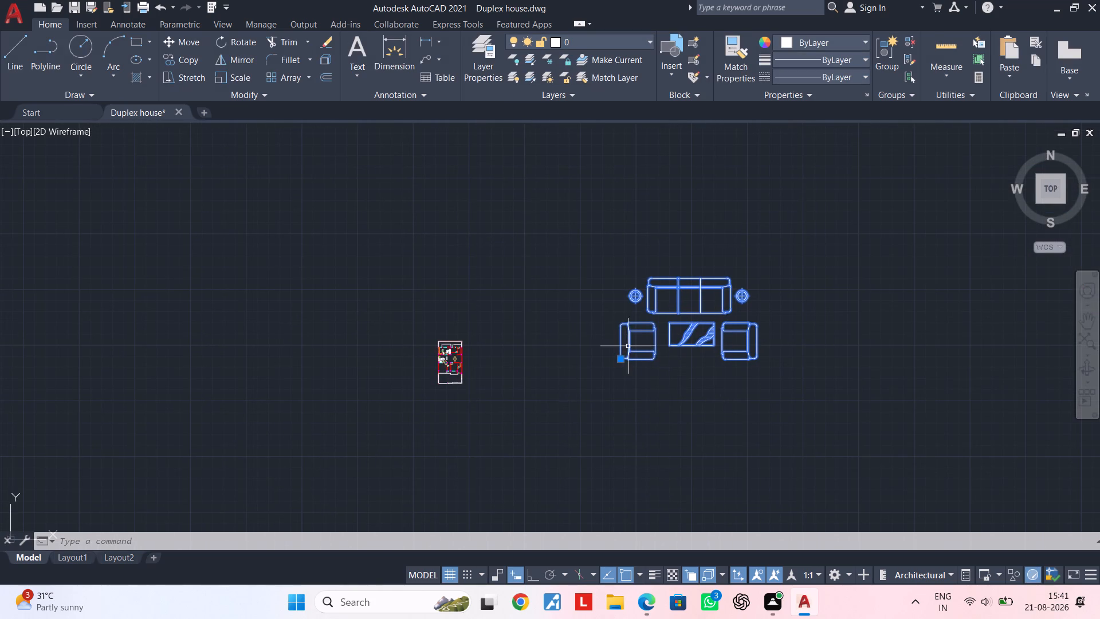
key("r")
key("o")
key("space")
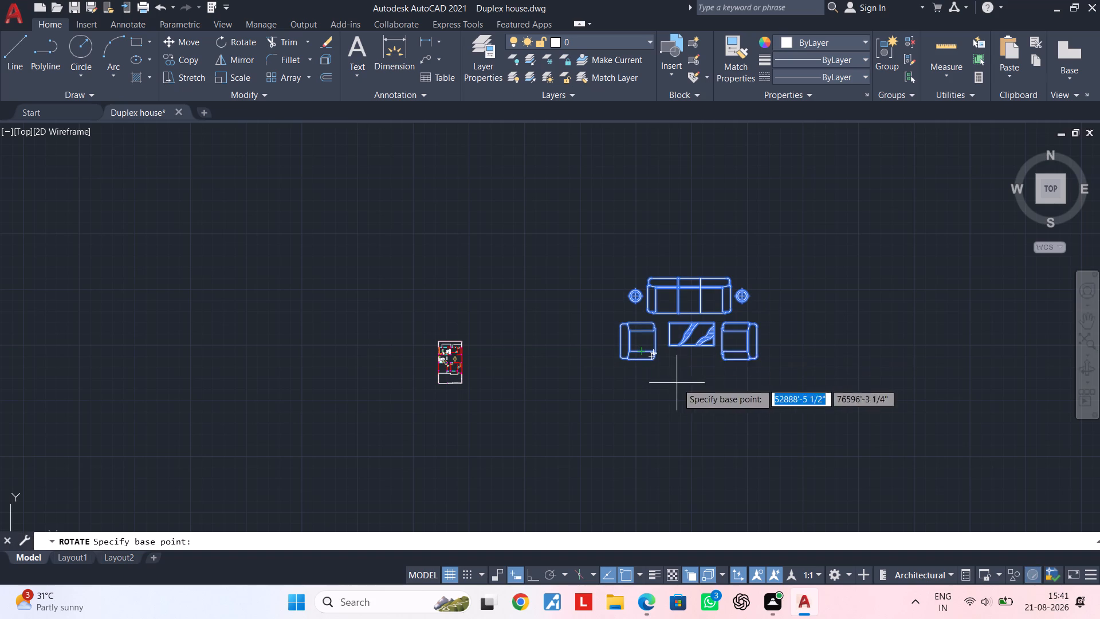
left_click(775, 265)
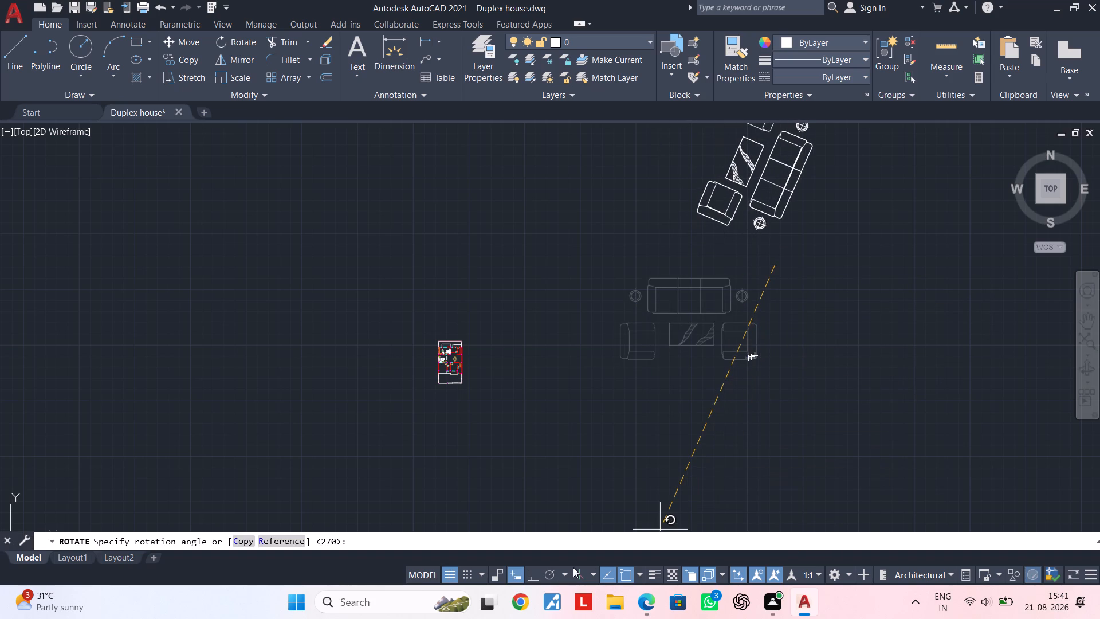
left_click(528, 577)
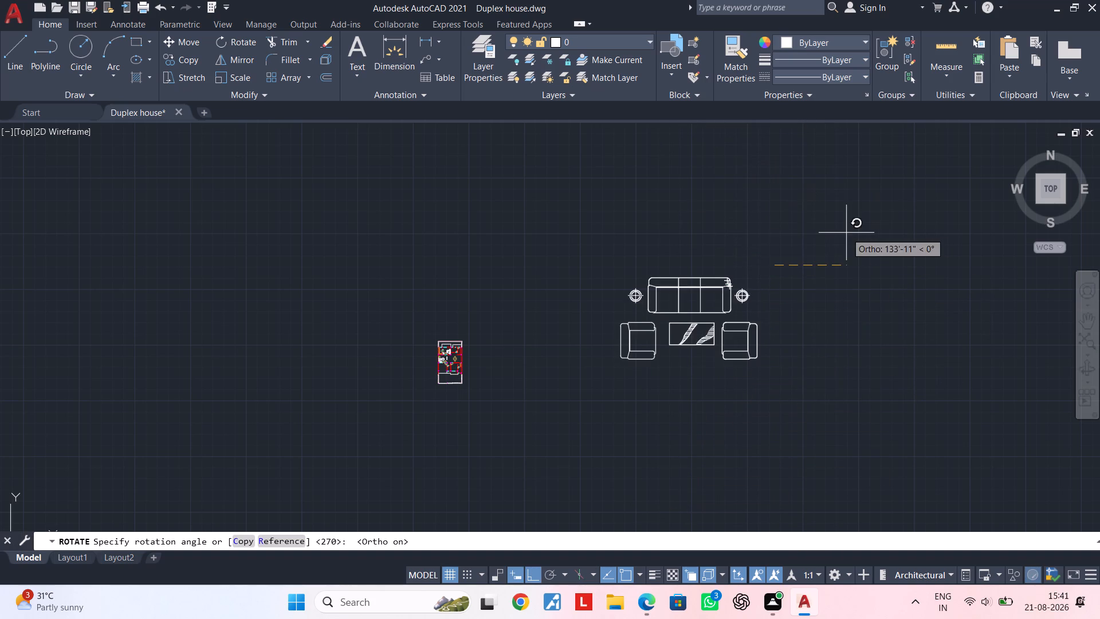
left_click(763, 241)
middle_click_drag(810, 317, 632, 306)
key("Escape")
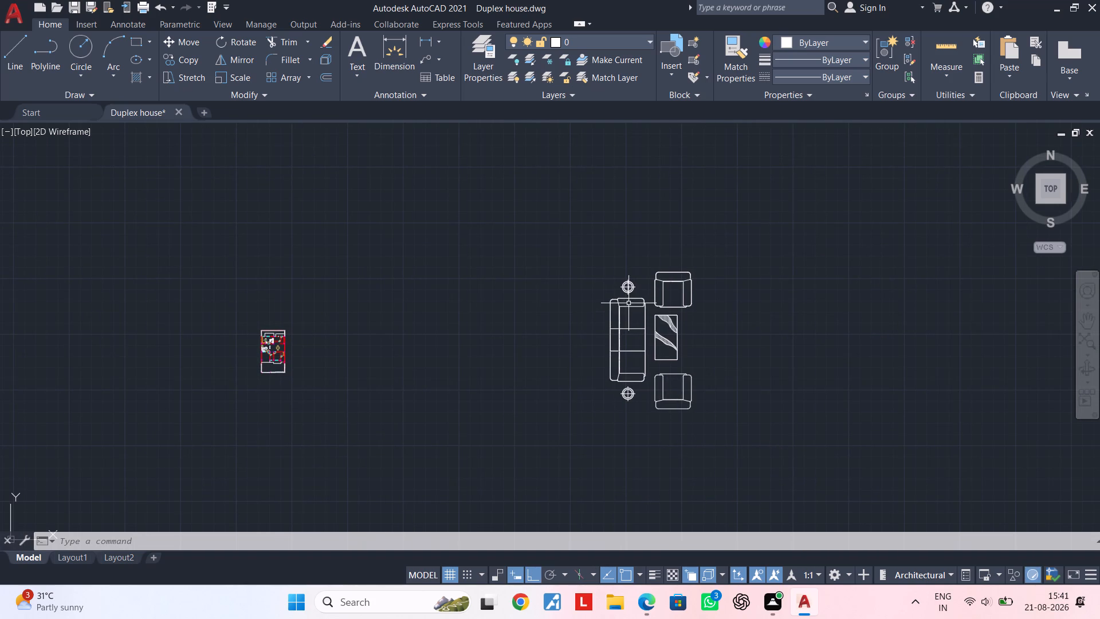
Scale the rotated sofa set block down by eye from near its southeast corner to roughly a third of its size.
double_click(628, 303)
left_click(600, 308)
key("Escape")
left_click(619, 318)
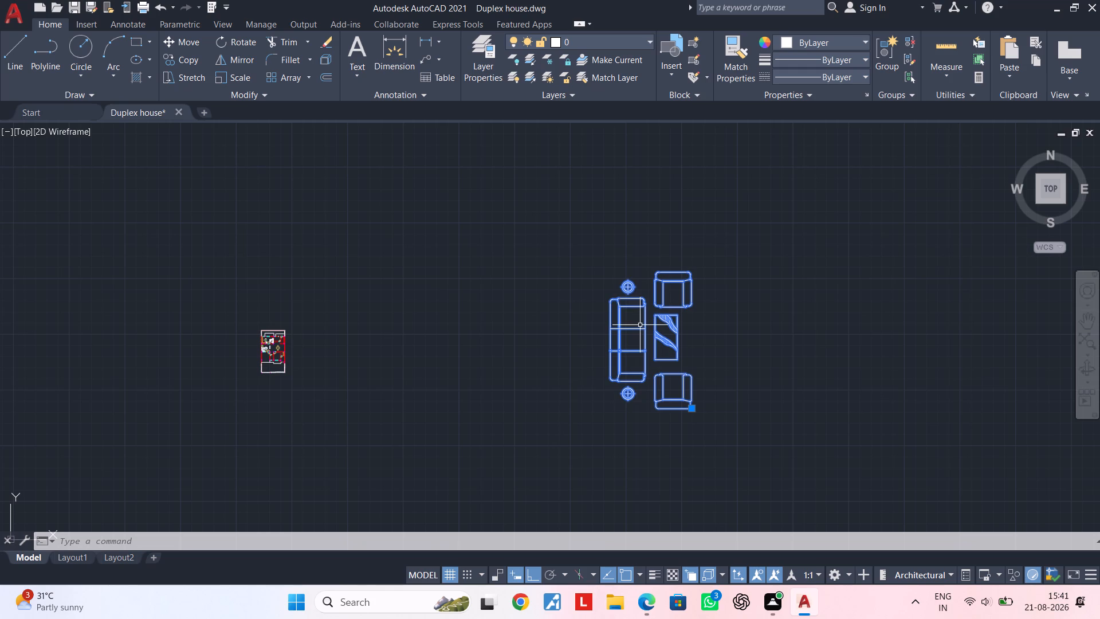
type("SC")
key("space")
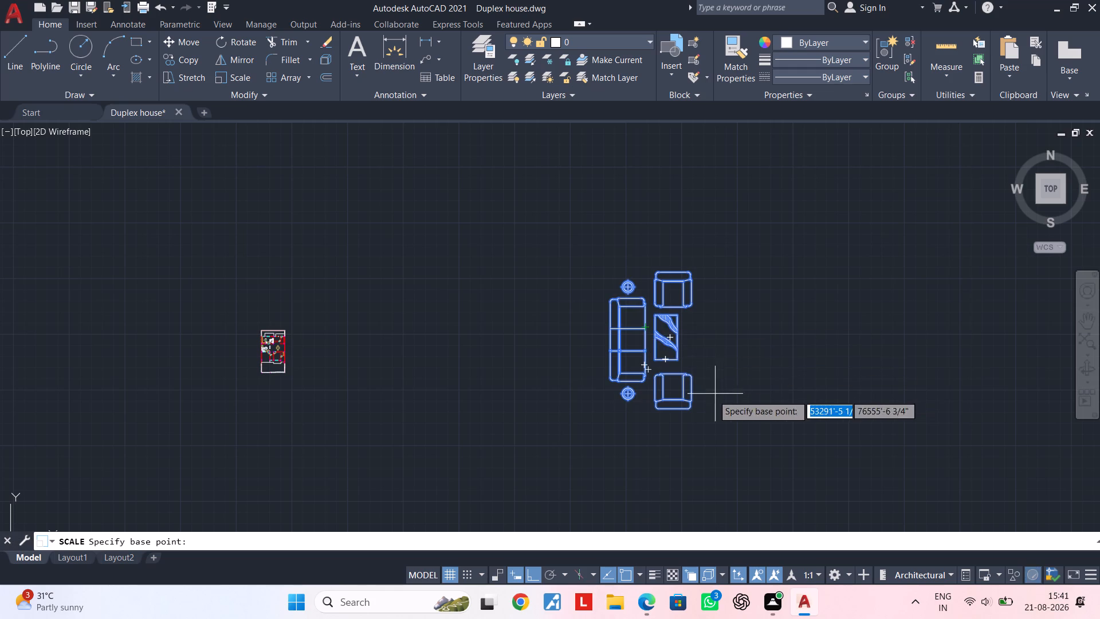
left_click(700, 398)
left_click(700, 375)
key("Escape")
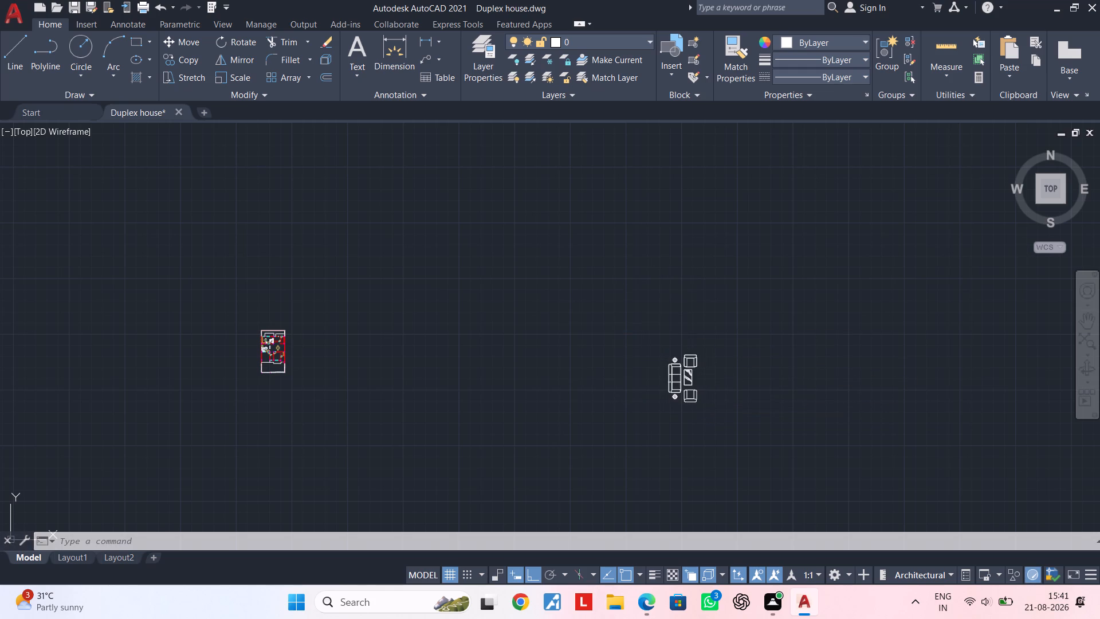
Move the sofa set block horizontally west until it sits beside the floor plan's southeast corner.
left_click(687, 376)
type("M")
key("space")
double_click(686, 373)
scroll(281, 347, "up", 3)
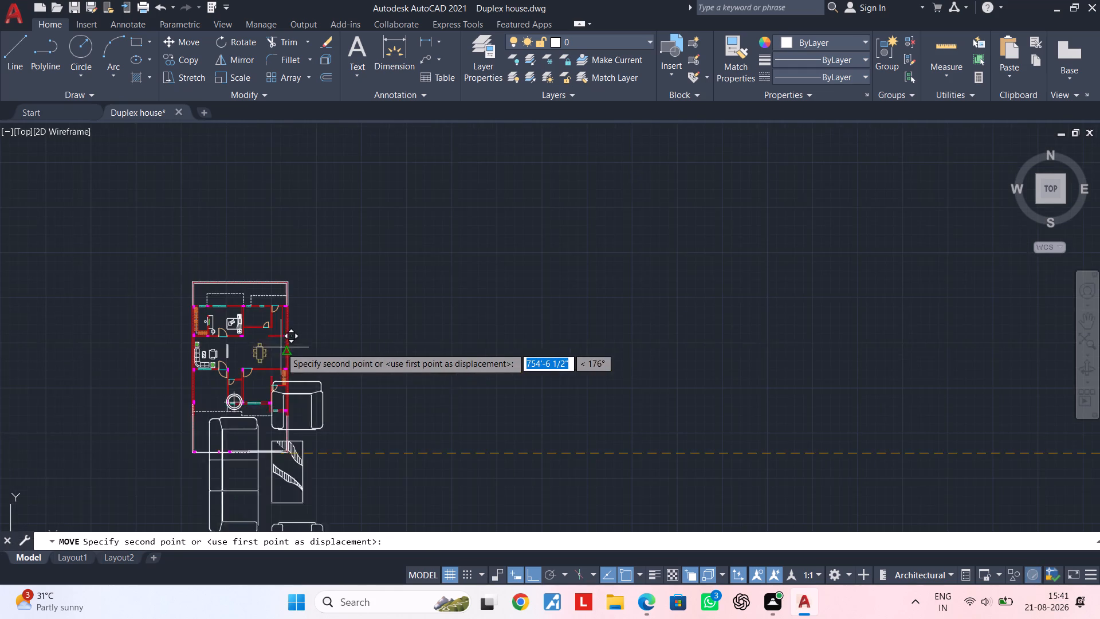
middle_click_drag(264, 352, 359, 226)
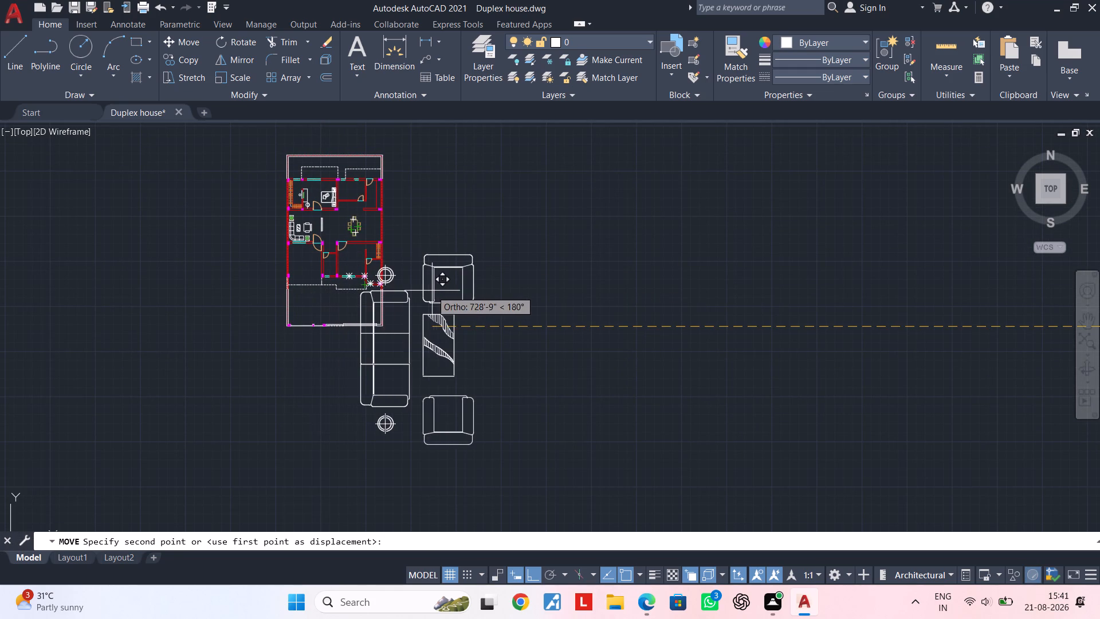
left_click(433, 291)
Scale the sofa set block down again by eye to roughly an eighth, to suit the size of the rooms.
left_click(426, 332)
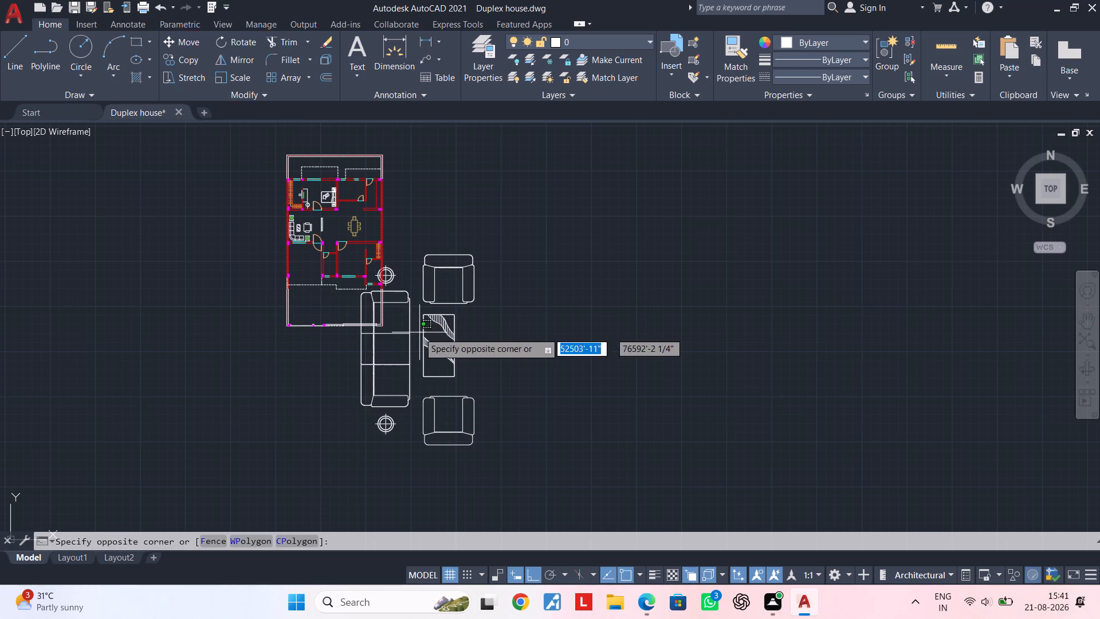
left_click(419, 332)
type("SC")
key("space")
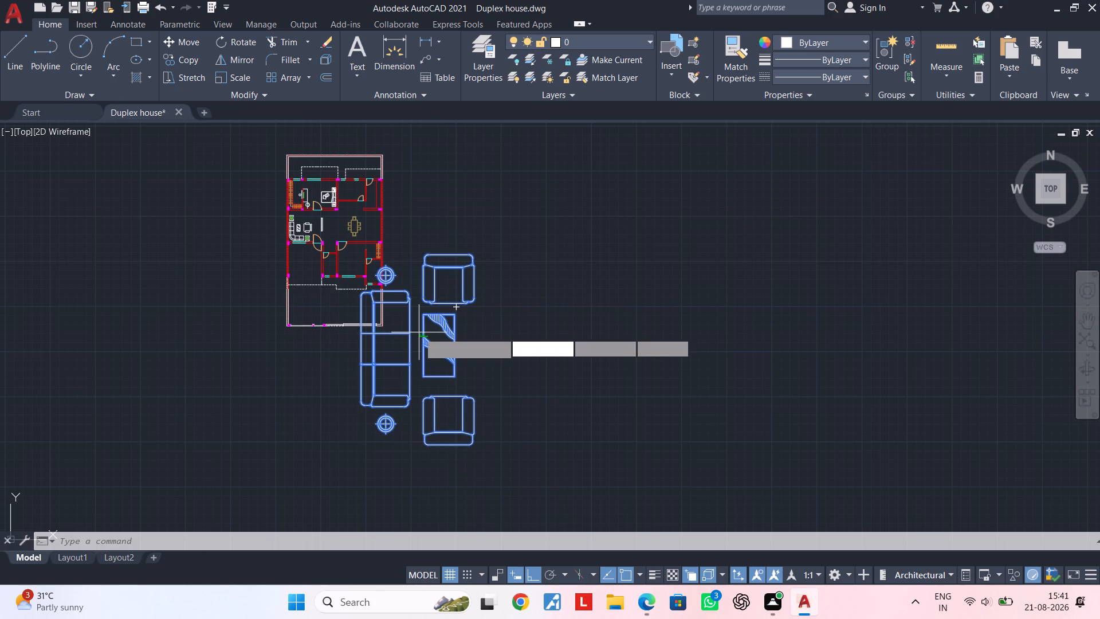
left_click(423, 332)
left_click(431, 347)
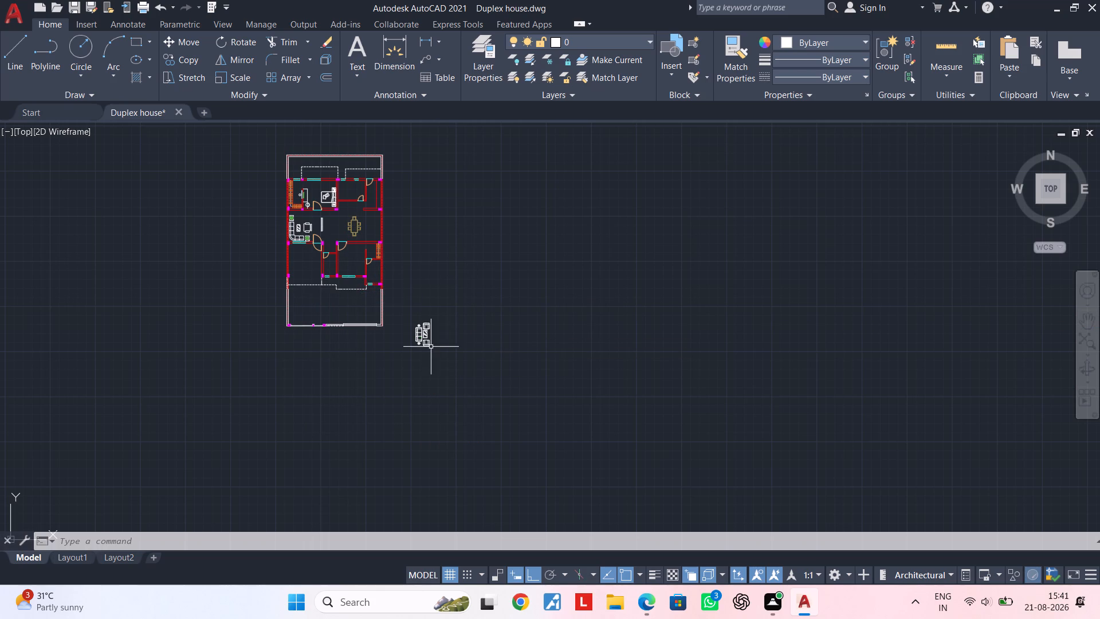
Move the sofa set block with Ortho off into the hall, between the TV unit and the dining table.
left_click(428, 343)
type("M")
key("space")
left_click(428, 343)
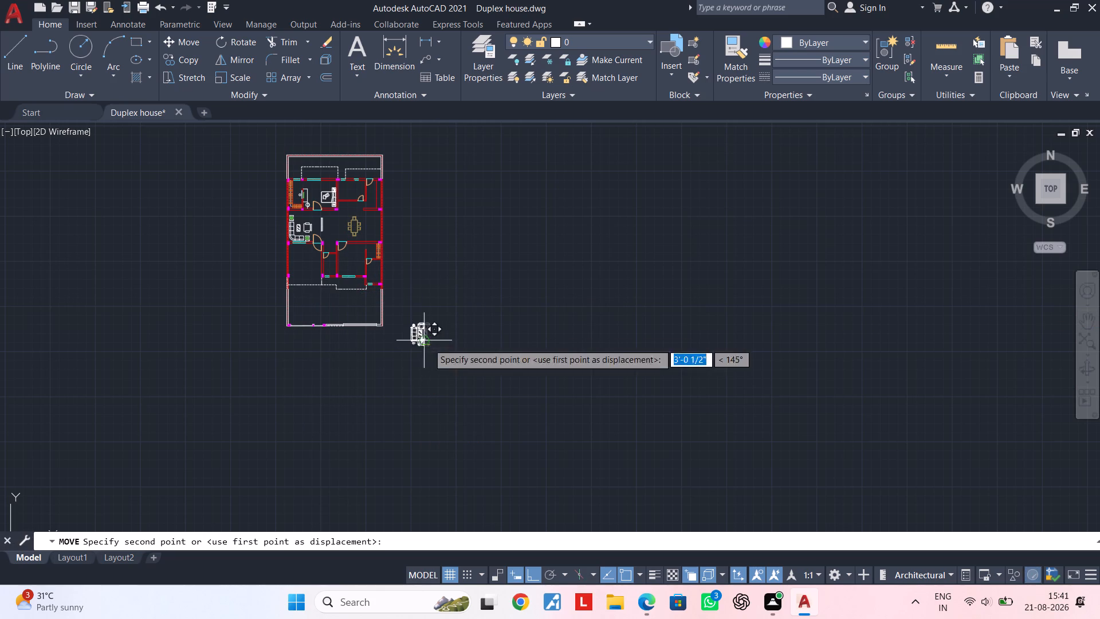
left_click(538, 569)
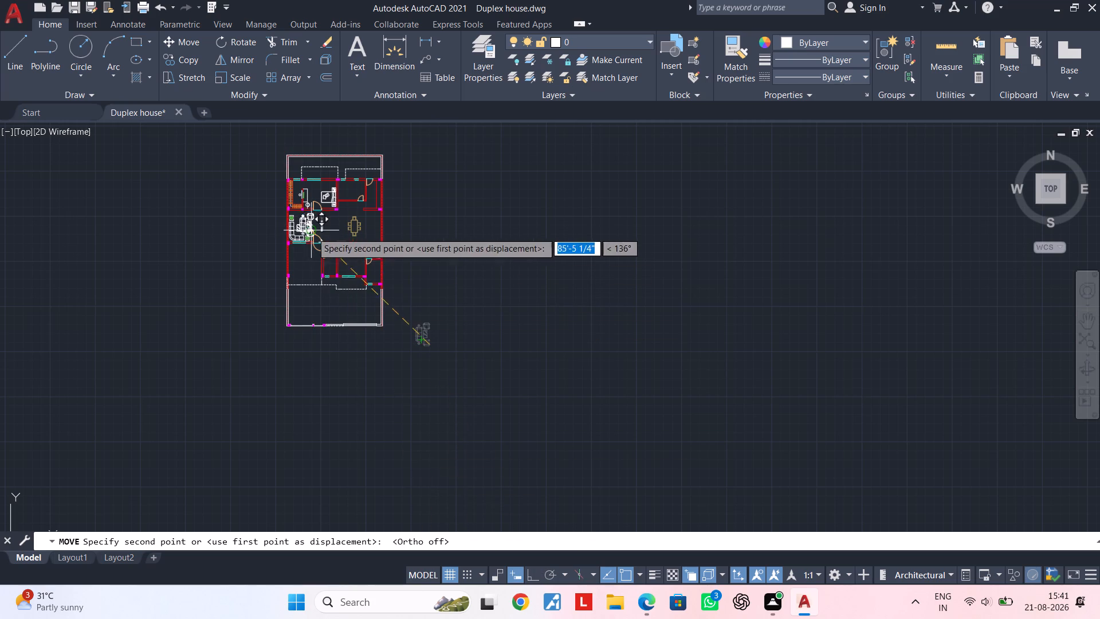
scroll(343, 230, "up", 4)
middle_click_drag(315, 267, 315, 289)
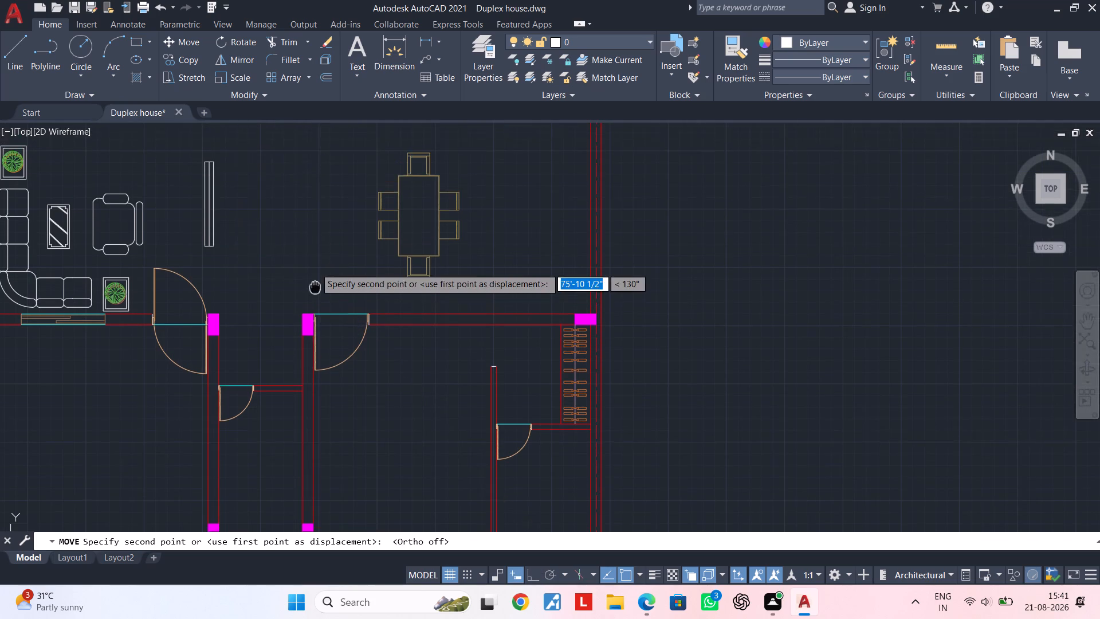
middle_click_drag(315, 289, 333, 340)
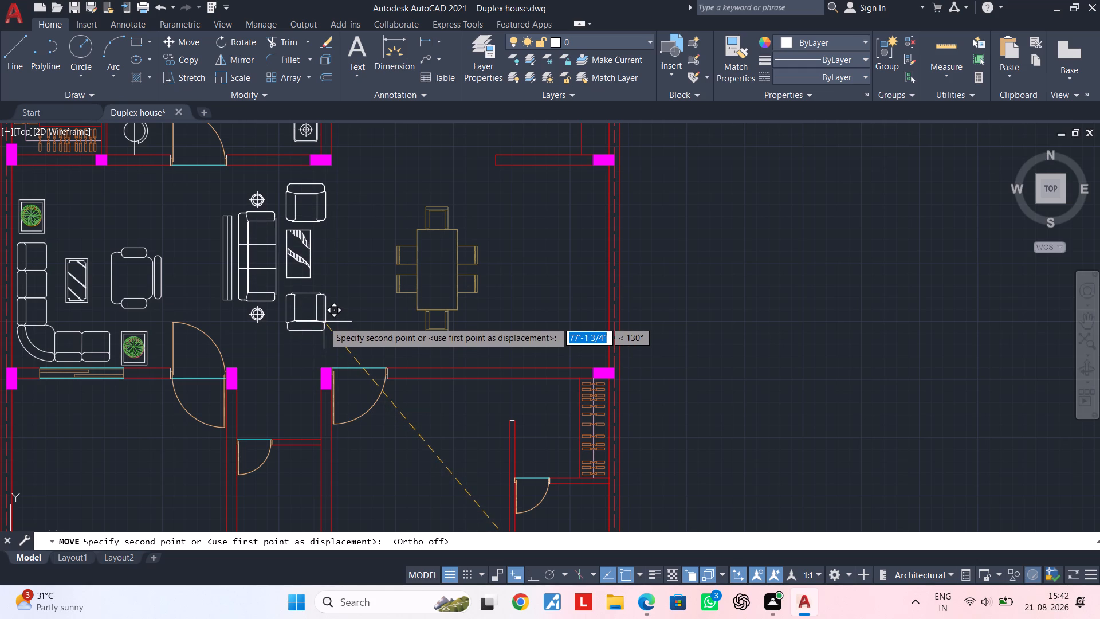
left_click(324, 322)
key("Escape")
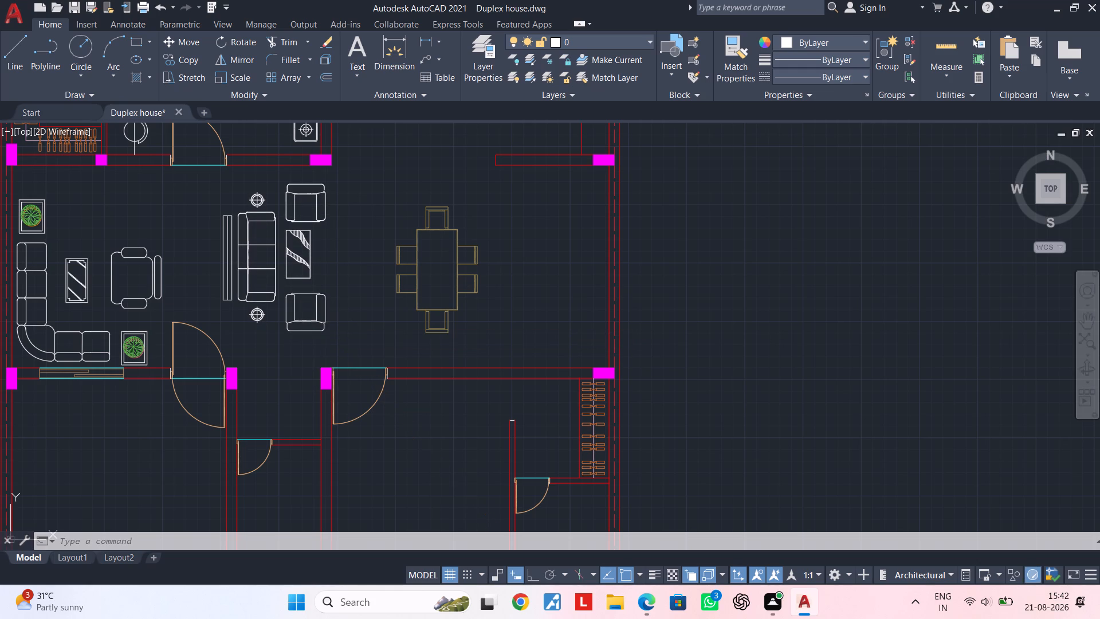
key("Escape")
Explode the sofa set block in the hall into separate objects.
middle_click_drag(324, 263, 324, 314)
scroll(324, 314, "up", 1)
left_click(313, 242)
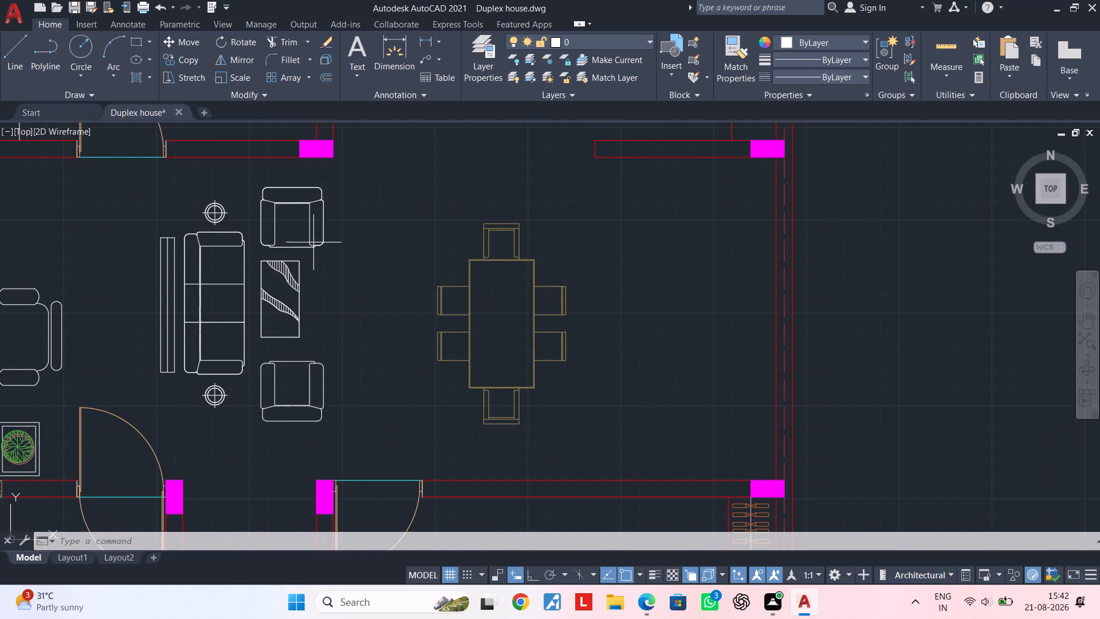
left_click(300, 261)
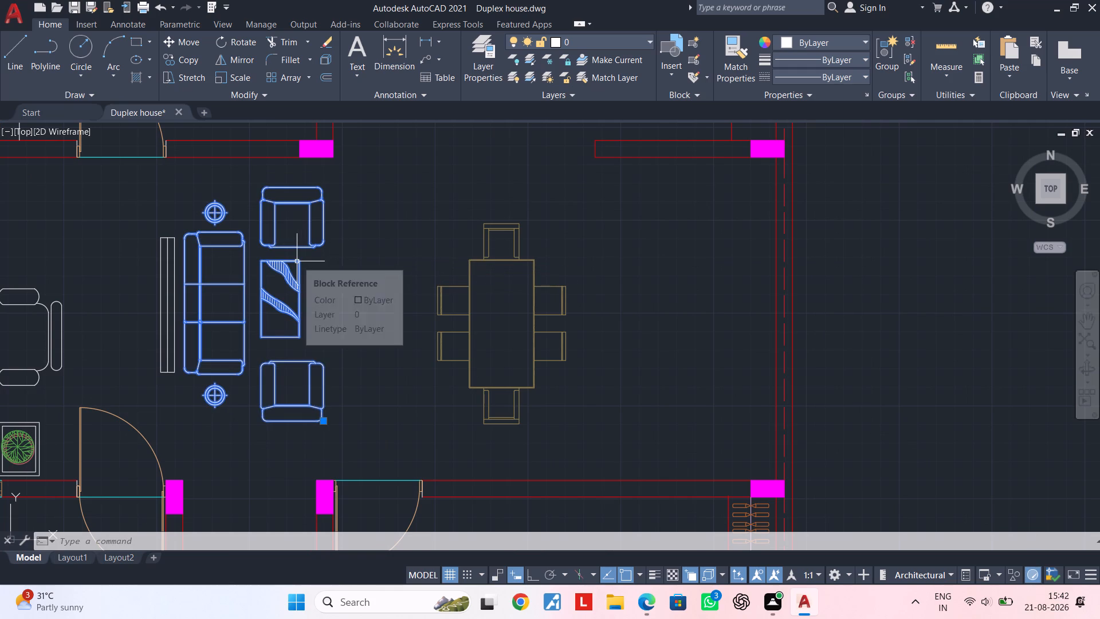
type("X")
key("space")
key("Escape")
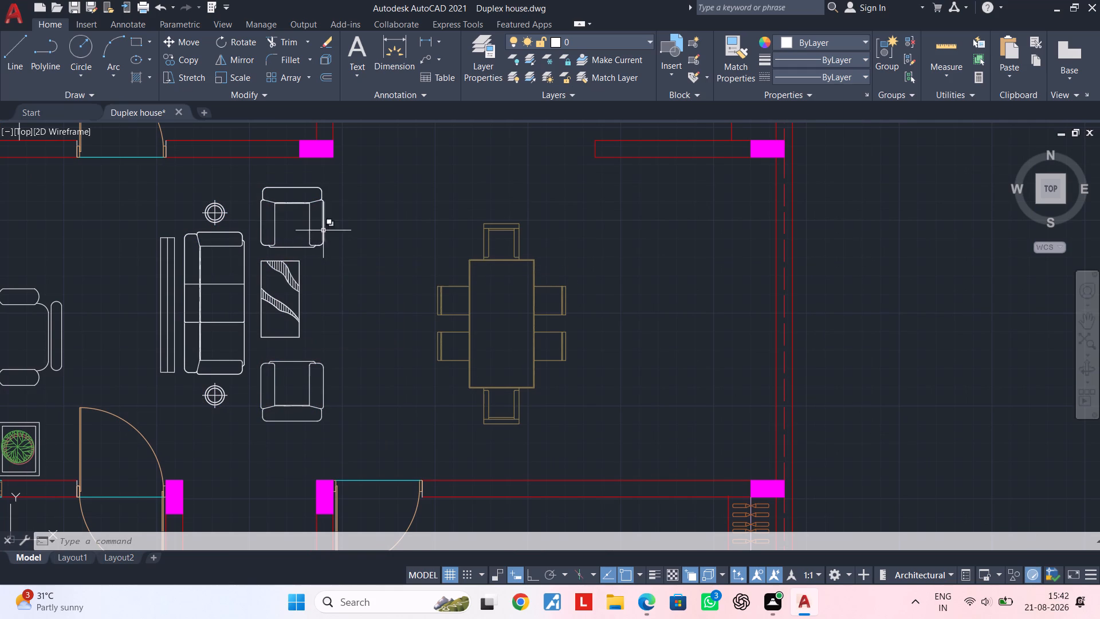
Rotate the set's north armchair 90 degrees clockwise with Ortho on so its backrest faces east.
middle_click_drag(326, 242, 313, 281)
left_click(239, 215)
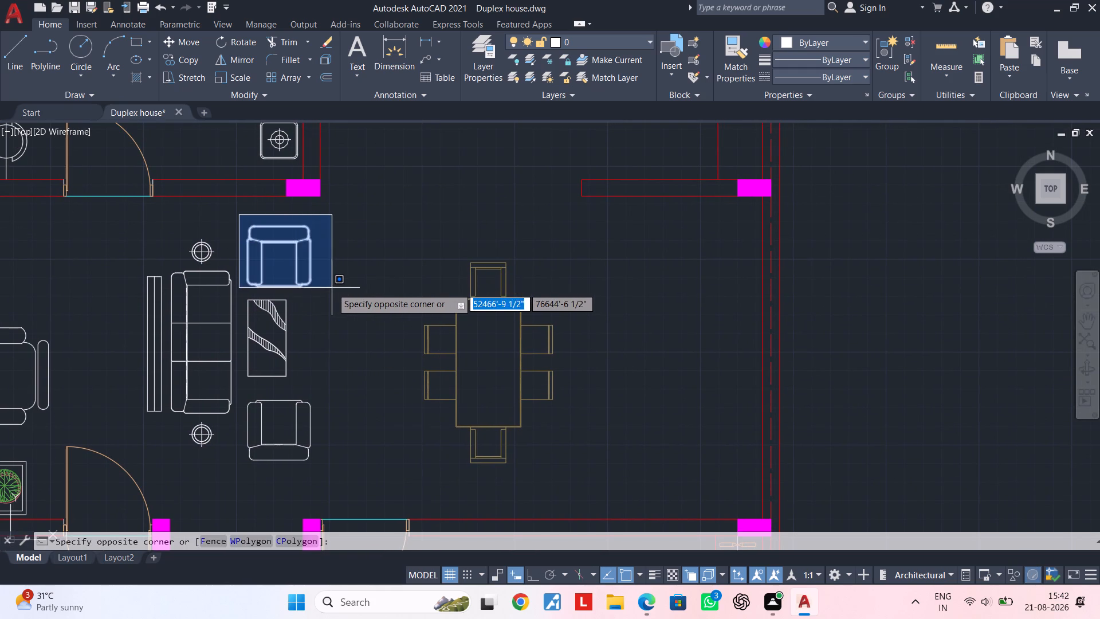
left_click(335, 293)
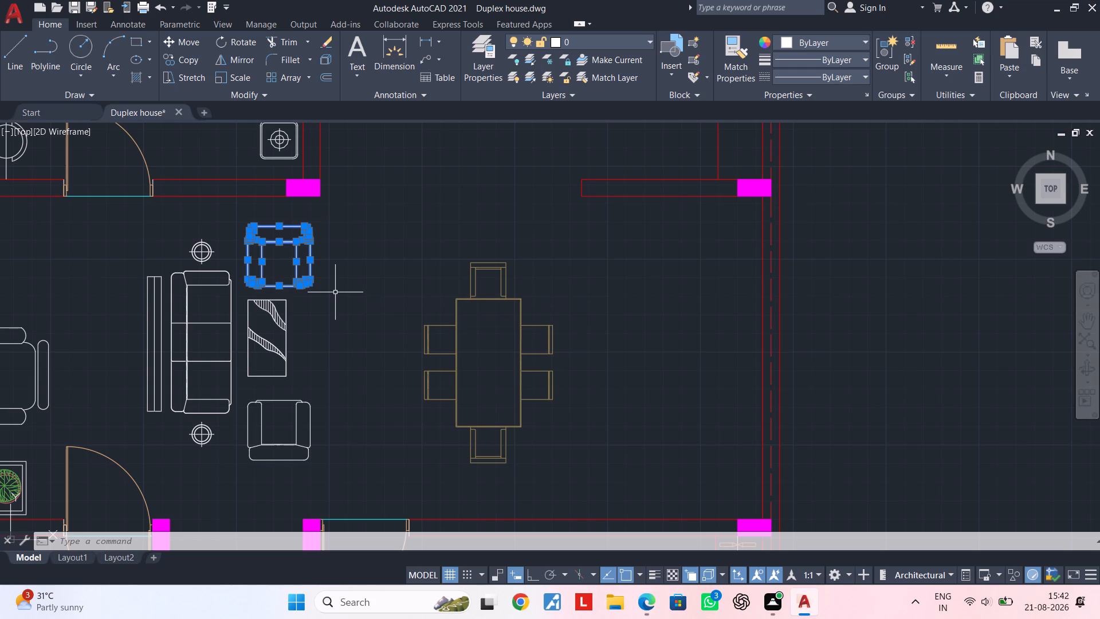
key("r")
key("o")
key("space")
left_click(324, 284)
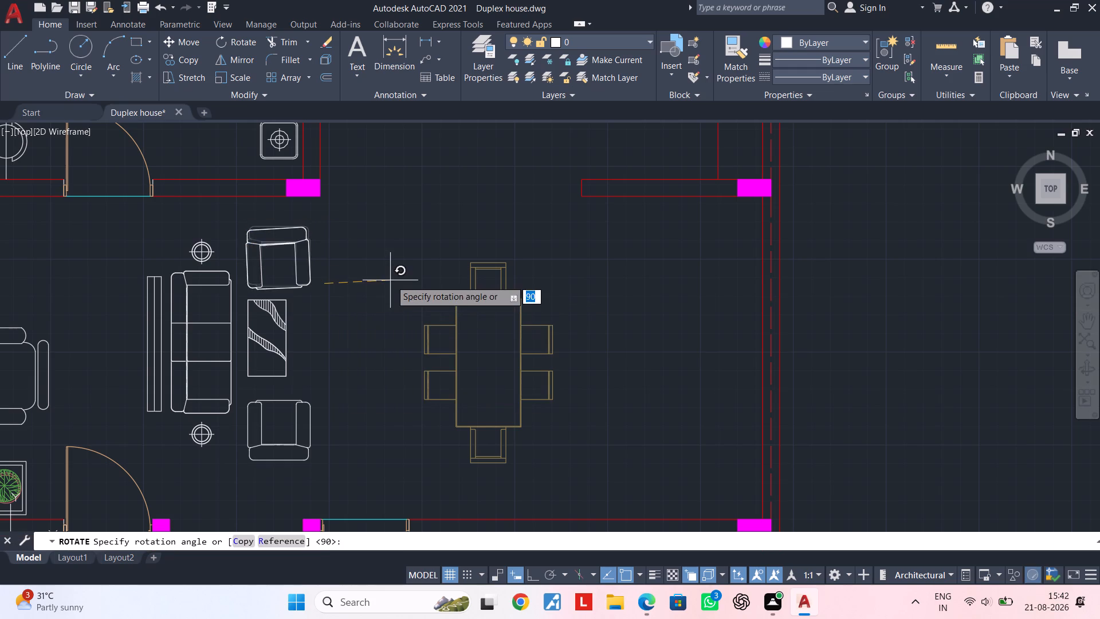
left_click(527, 573)
left_click(378, 362)
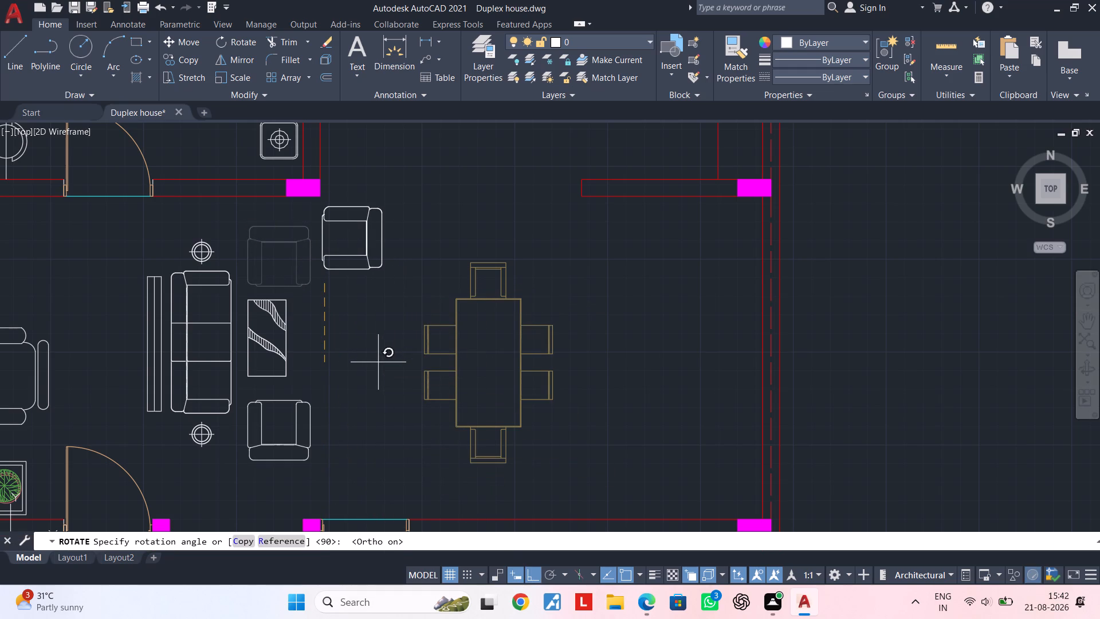
middle_click_drag(366, 371, 366, 346)
key("Escape")
key("Escape")
Mirror the rotated east-facing armchair southward about a horizontal line just below it, keeping the original armchair.
left_click(402, 176)
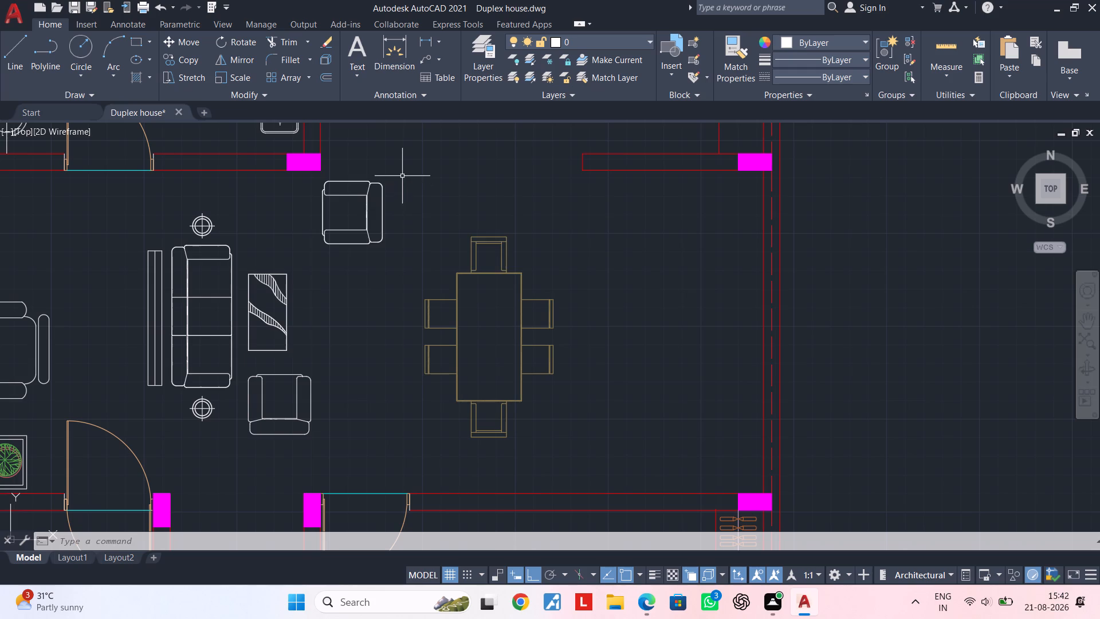
left_click(312, 265)
type("MI")
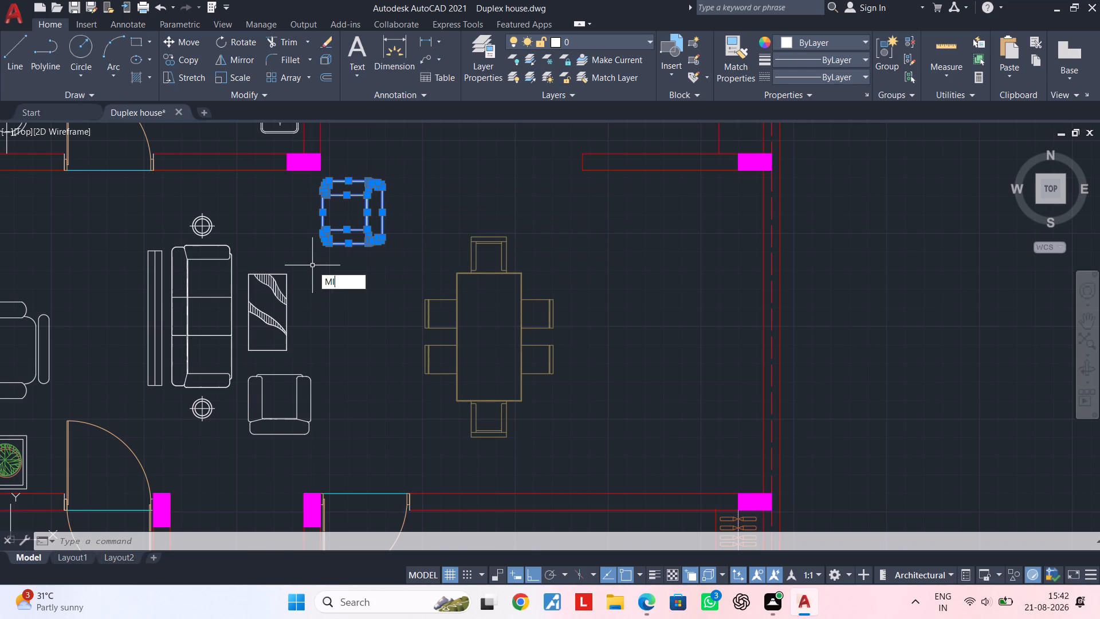
key("space")
left_click(314, 268)
left_click(406, 262)
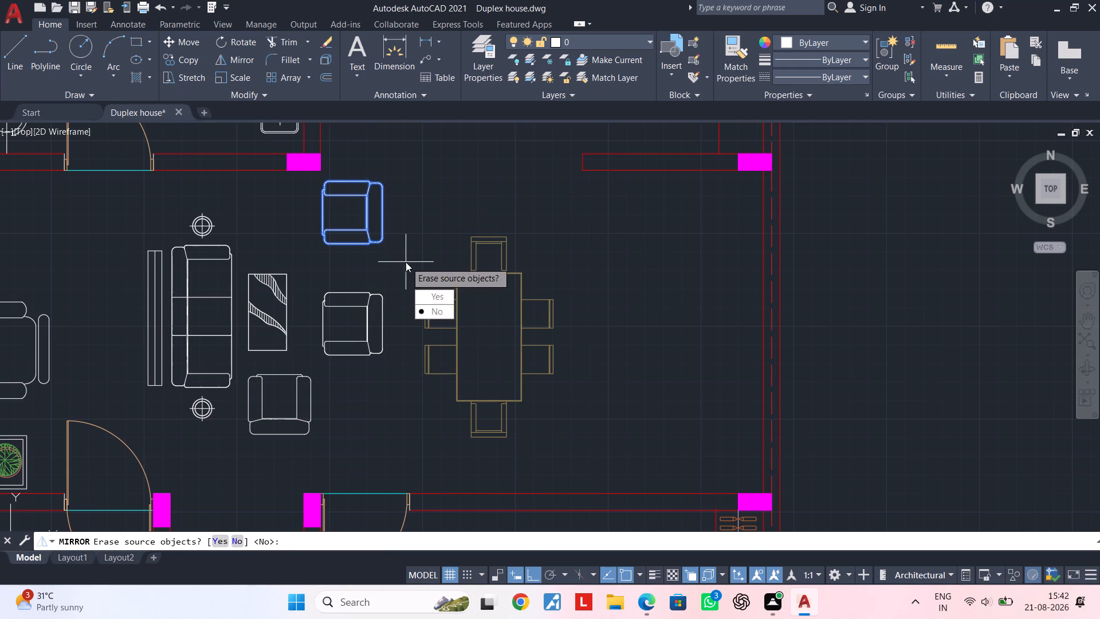
left_click_drag(436, 315, 406, 262)
key("Escape")
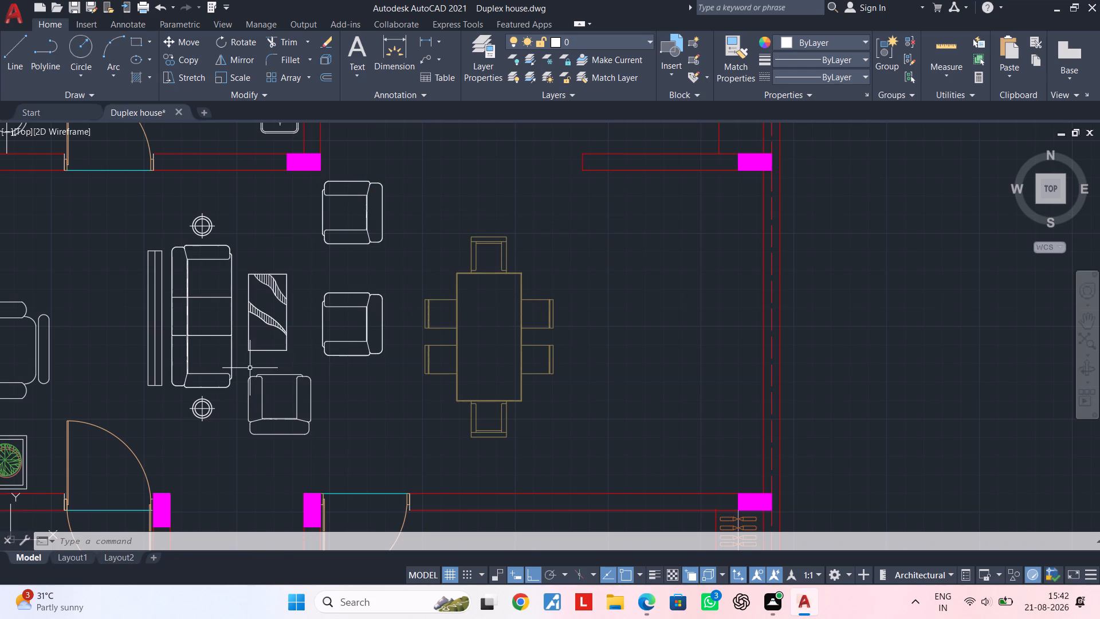
Delete the set's unrotated armchair southeast of the three-seat sofa.
left_click(245, 371)
left_click(329, 452)
key("Delete")
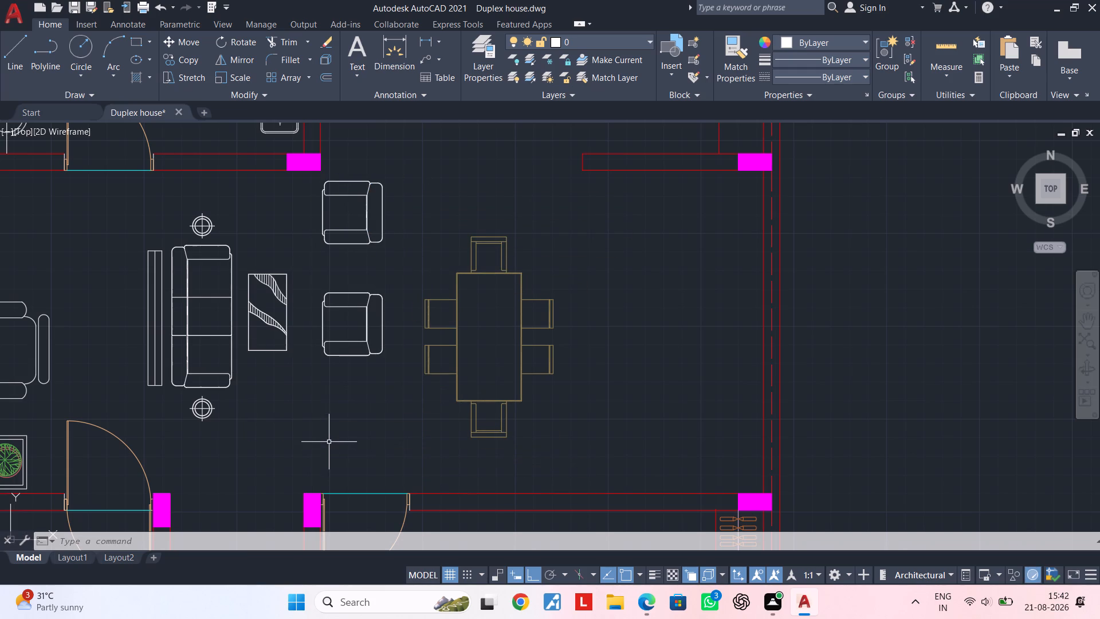
Move the northern of the two rotated armchairs straight south by about 2 feet, closer to its mirrored copy.
scroll(329, 412, "down", 1)
middle_click(329, 409)
key("Escape")
scroll(360, 268, "up", 2)
left_click(390, 260)
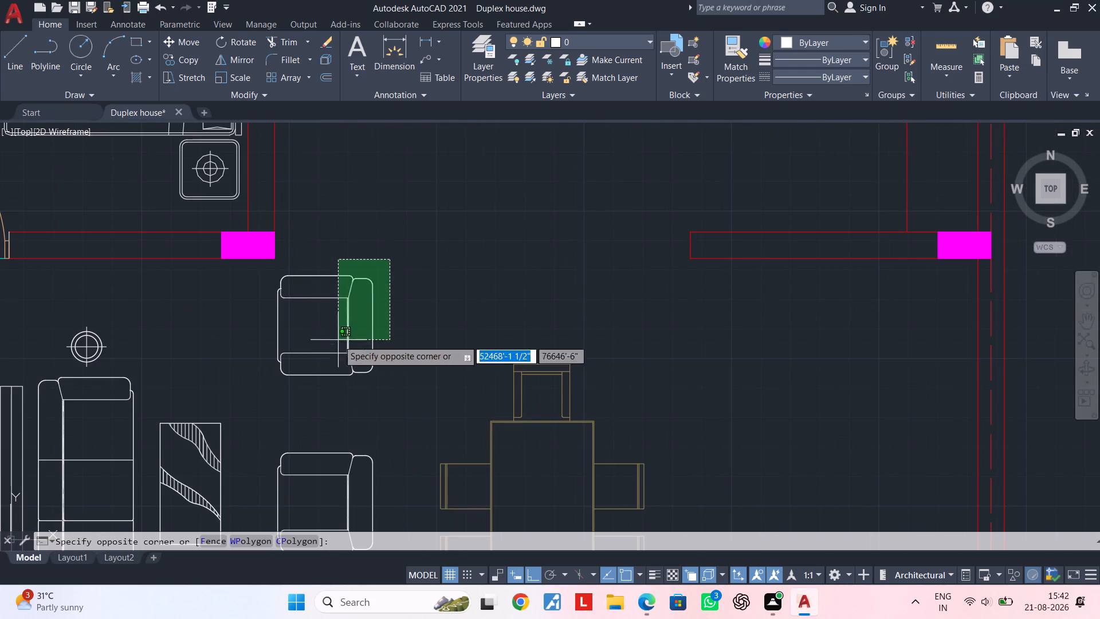
left_click(266, 393)
key("m")
key("space")
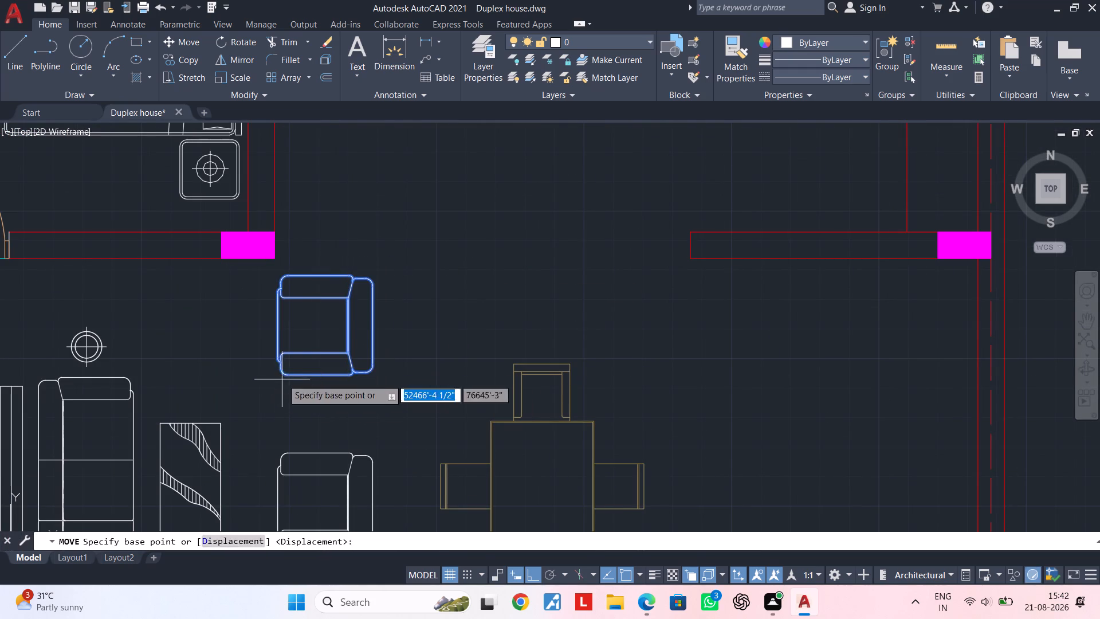
left_click(288, 382)
middle_click_drag(291, 429, 329, 295)
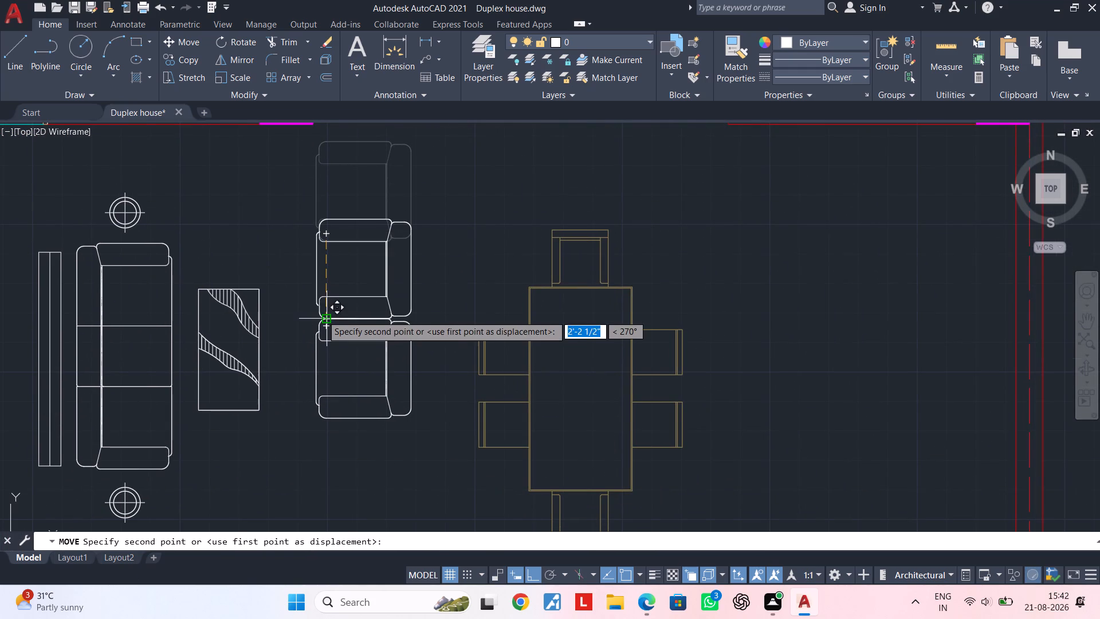
left_click(322, 308)
key("Escape")
Move the southern mirrored armchair straight south by about 11 inches to open a gap between the two armchairs.
left_click(305, 313)
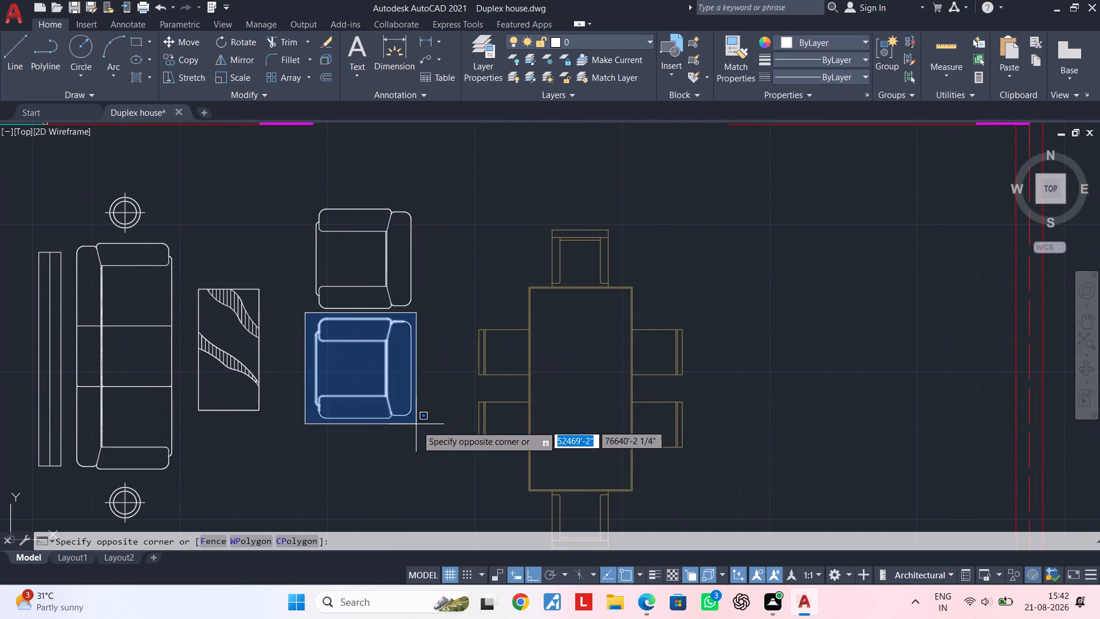
left_click(428, 440)
type("M")
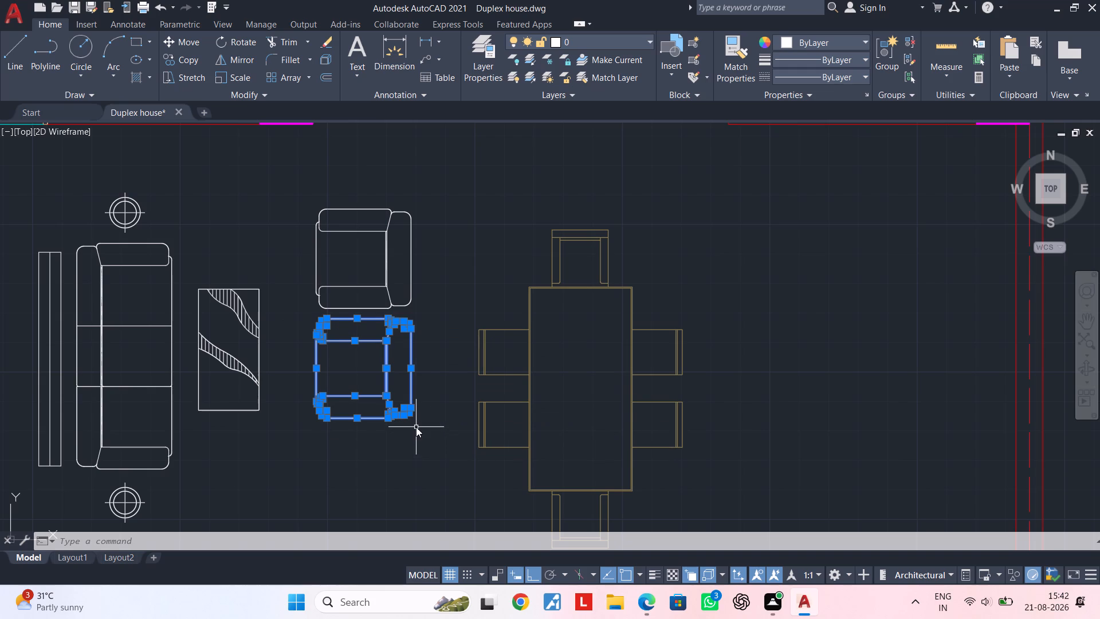
key("space")
left_click(407, 414)
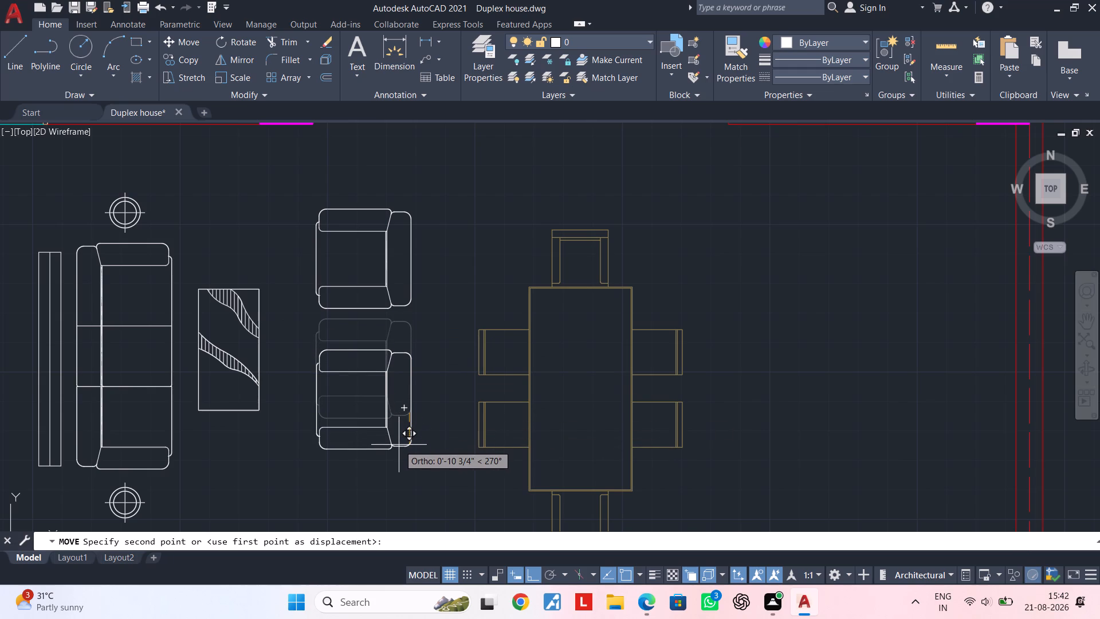
left_click(399, 445)
Move both armchairs together with Ortho off about 1'-8" southwest, closer to the coffee table and facing the sofa.
scroll(410, 413, "down", 1)
middle_click_drag(412, 391, 439, 286)
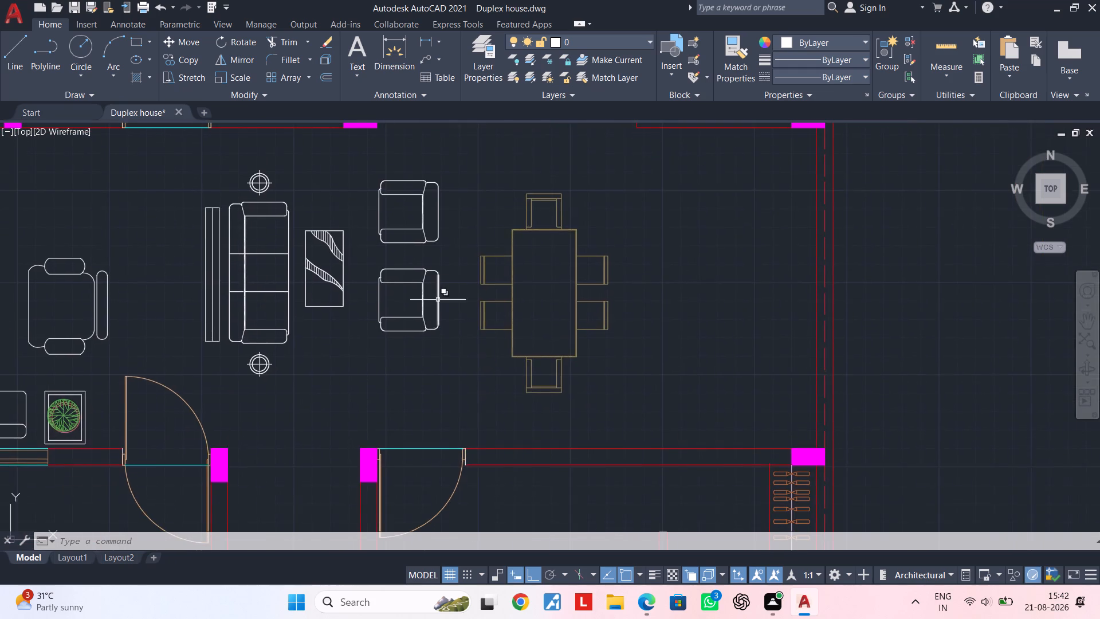
middle_click_drag(439, 312, 438, 367)
middle_click_drag(445, 342, 445, 312)
key("Escape")
left_click_drag(361, 186, 365, 192)
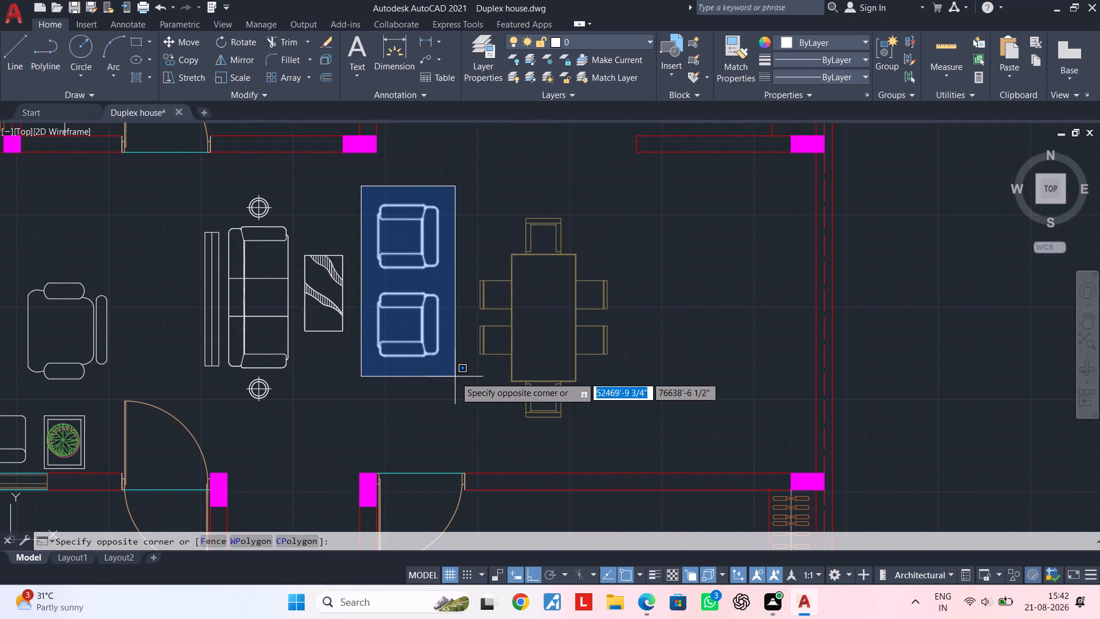
left_click(457, 377)
key("m")
key("space")
left_click(457, 365)
left_click_drag(457, 365, 456, 370)
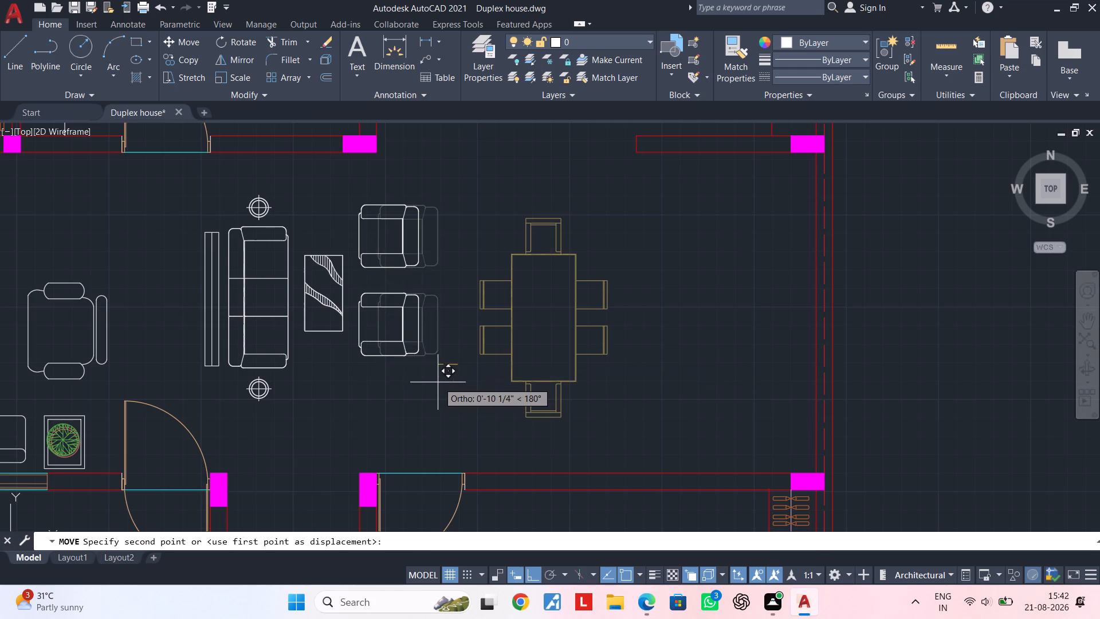
left_click(533, 570)
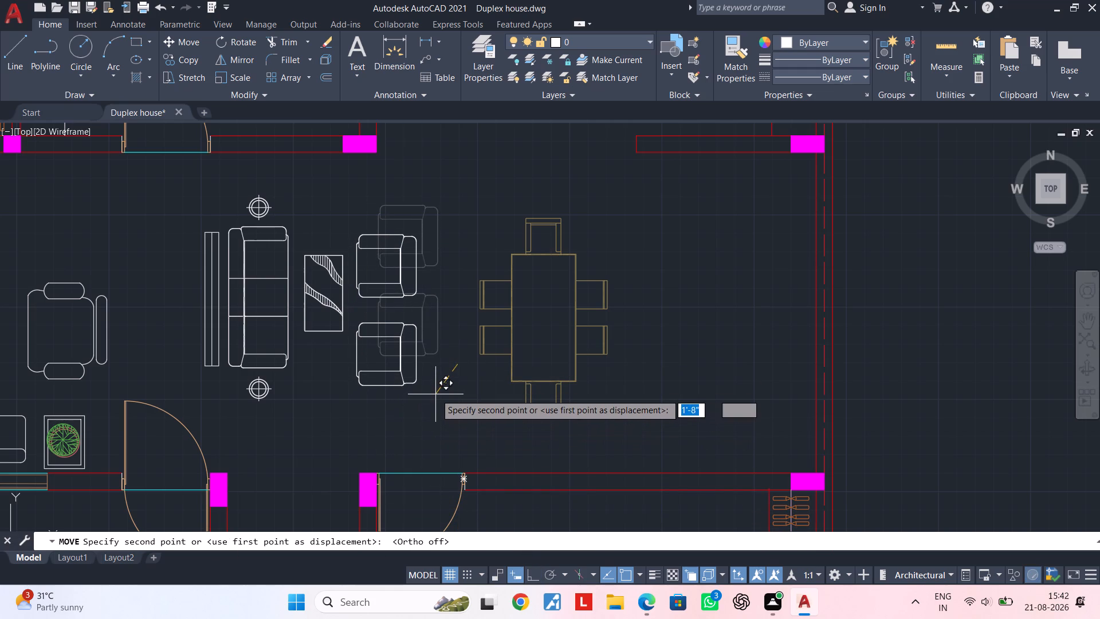
left_click(436, 391)
key("Escape")
Erase the two round side tables at the south and north ends of the three-seat sofa.
middle_click_drag(408, 408, 475, 397)
key("Escape")
key("Escape")
scroll(341, 379, "up", 4)
left_click(331, 328)
left_click(128, 424)
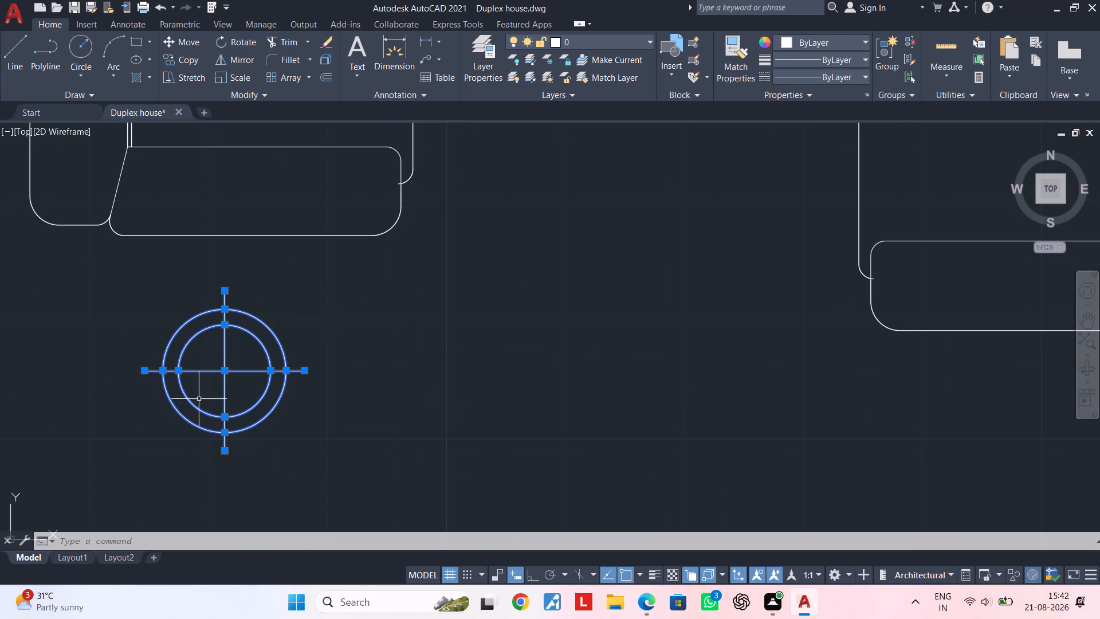
key("Delete")
scroll(249, 395, "down", 4)
middle_click_drag(273, 383, 278, 470)
scroll(257, 318, "up", 2)
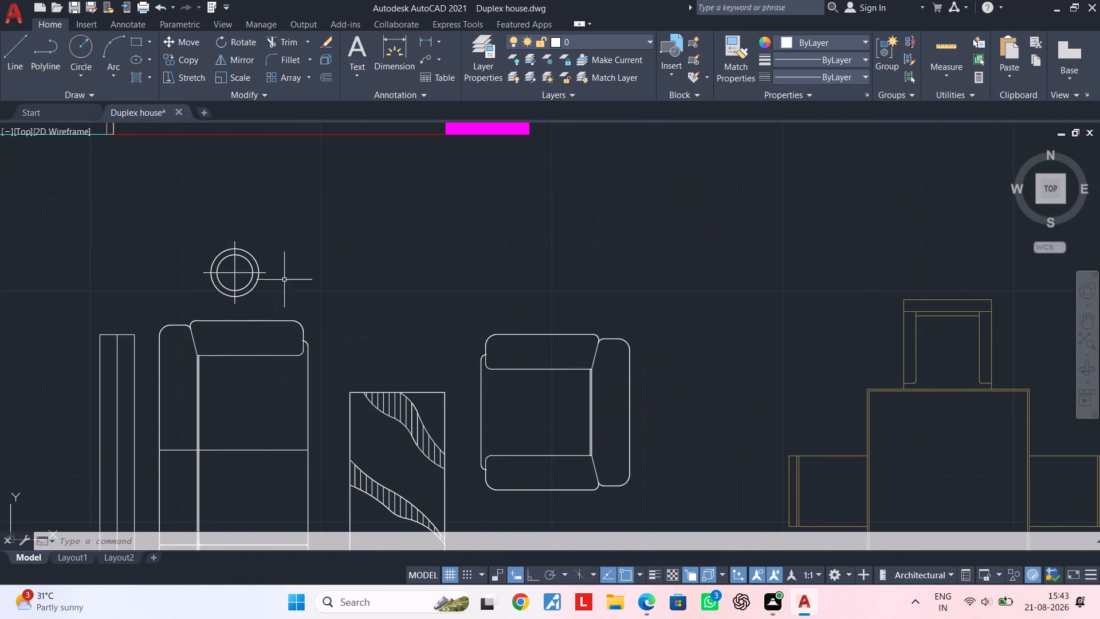
left_click(306, 241)
double_click(187, 296)
key("Delete")
scroll(319, 346, "down", 3)
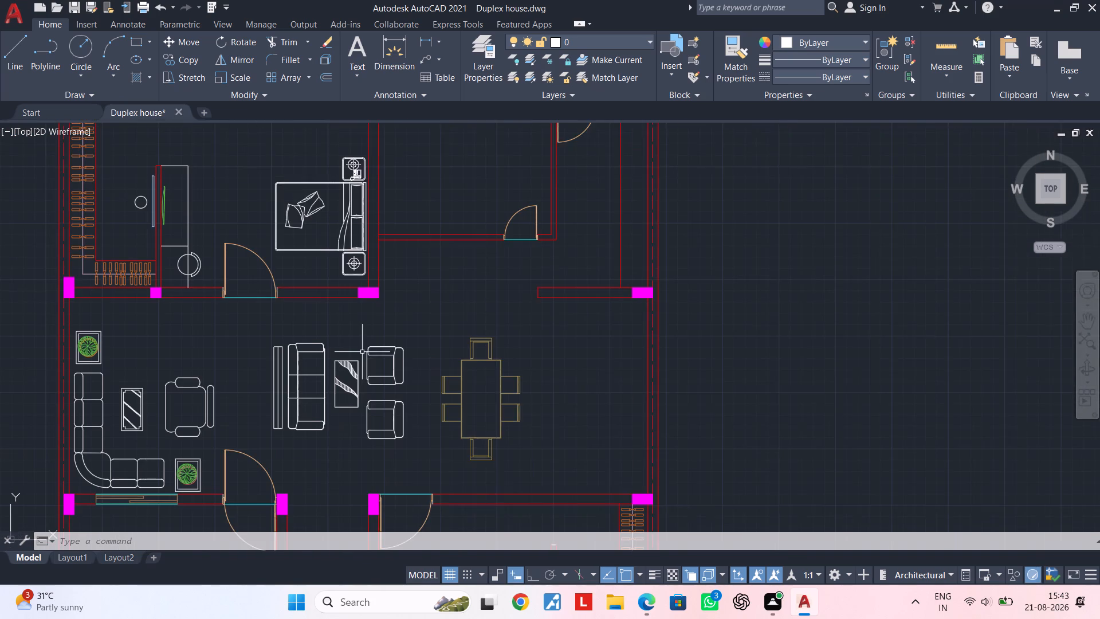
middle_click_drag(363, 353, 366, 319)
key("Escape")
key("Escape")
key("Escape")
key("Escape")
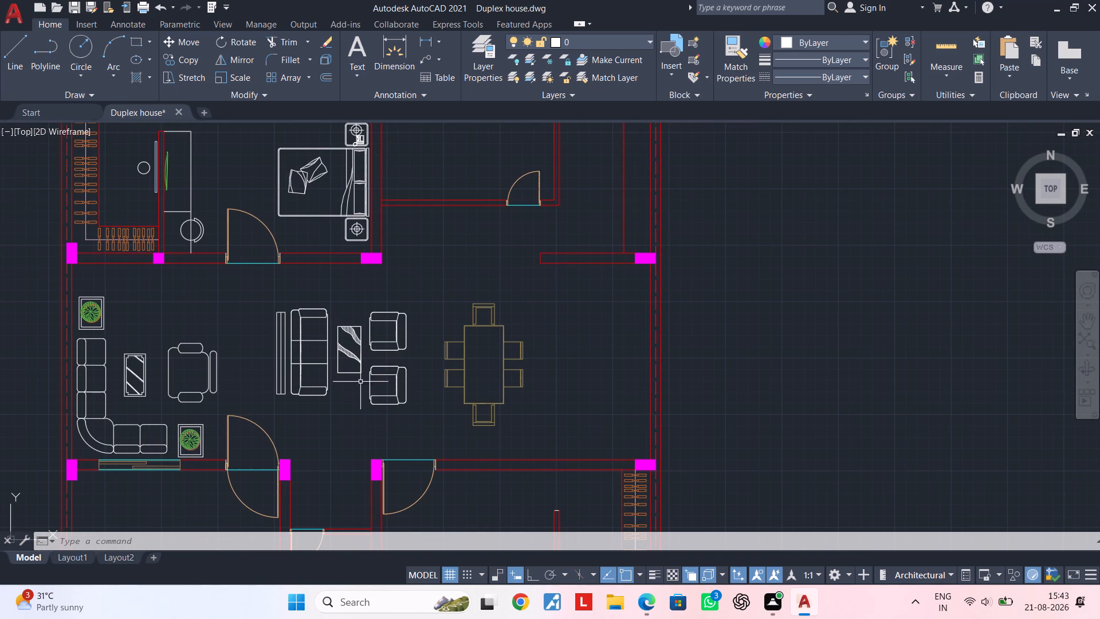
Define the hall's three-seat sofa, coffee table and two armchairs as one block named SOFA, leaving out the TV unit.
middle_click_drag(388, 409, 385, 389)
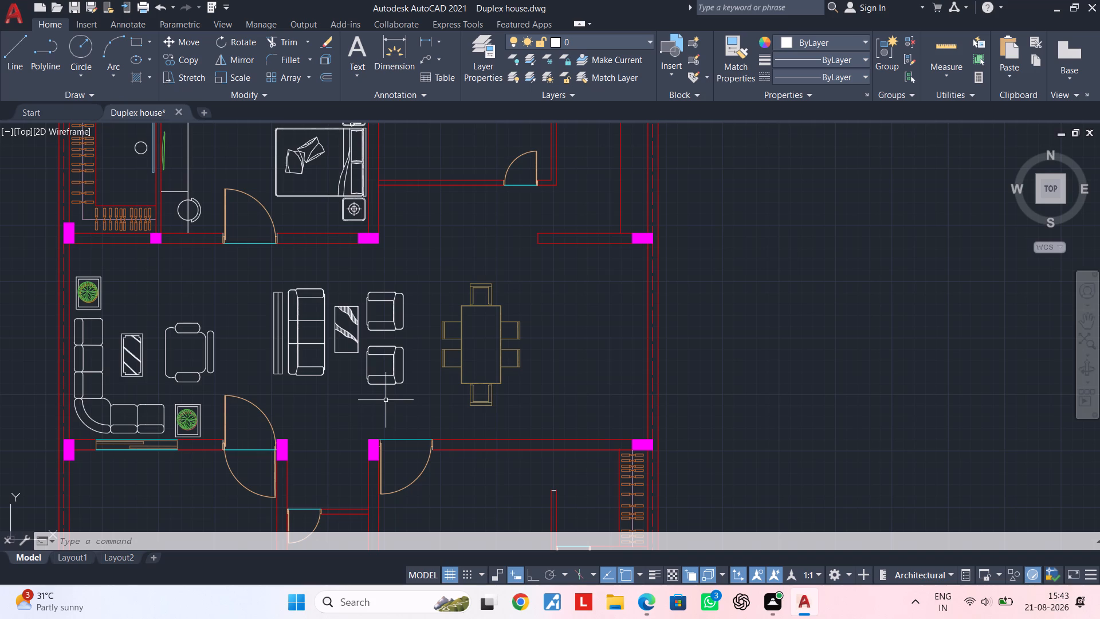
middle_click_drag(385, 400, 362, 387)
left_click_drag(391, 392, 373, 391)
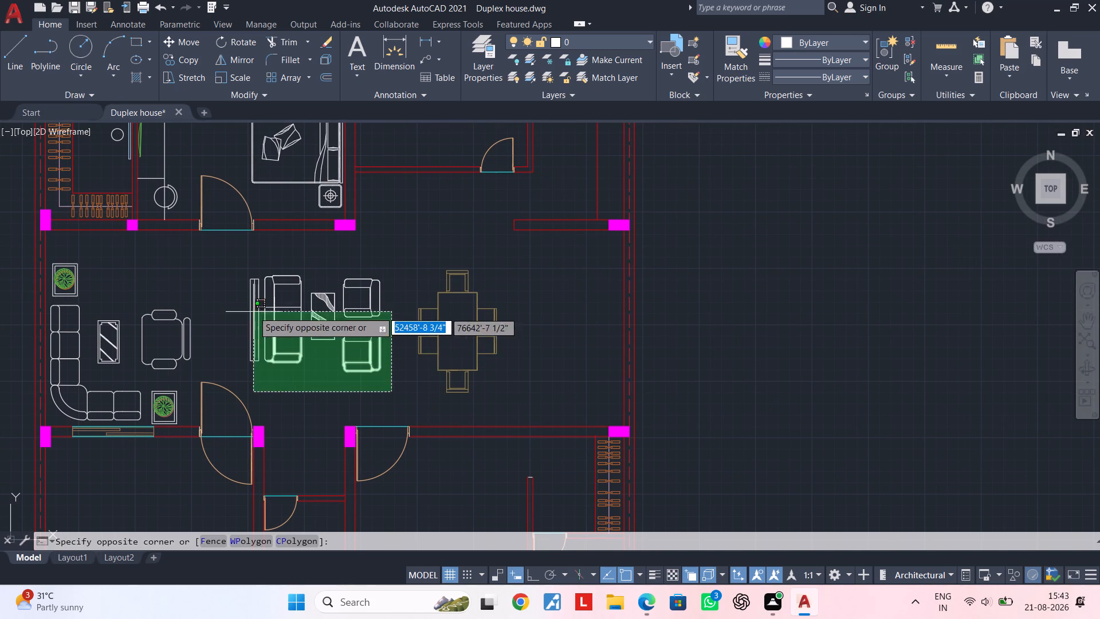
scroll(262, 271, "up", 4)
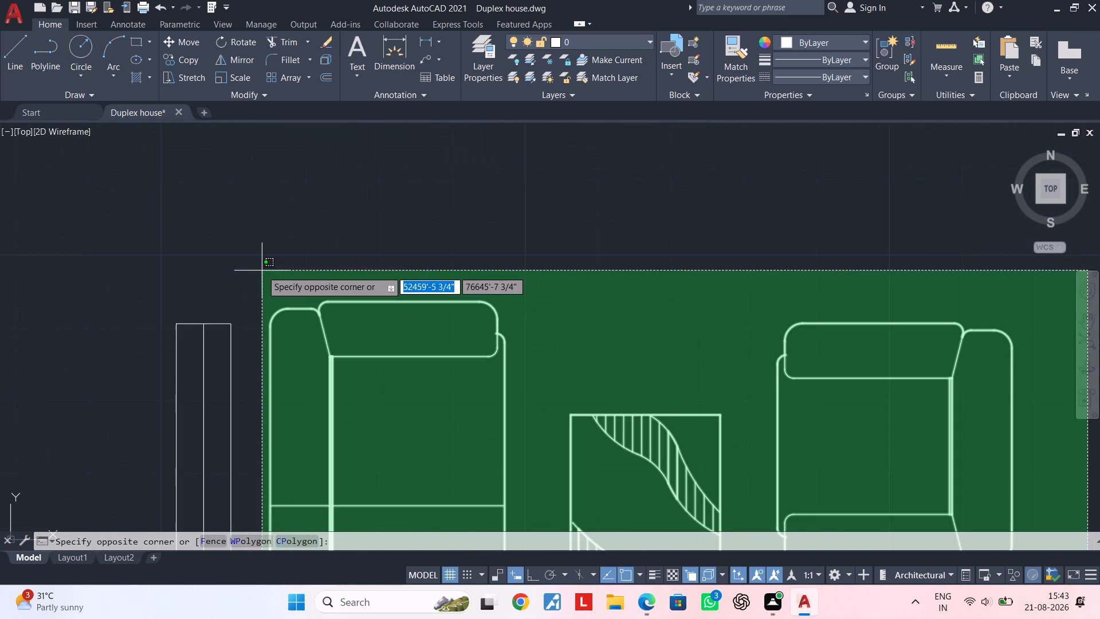
double_click(262, 271)
scroll(347, 272, "down", 4)
middle_click_drag(442, 300, 434, 273)
scroll(466, 346, "up", 2)
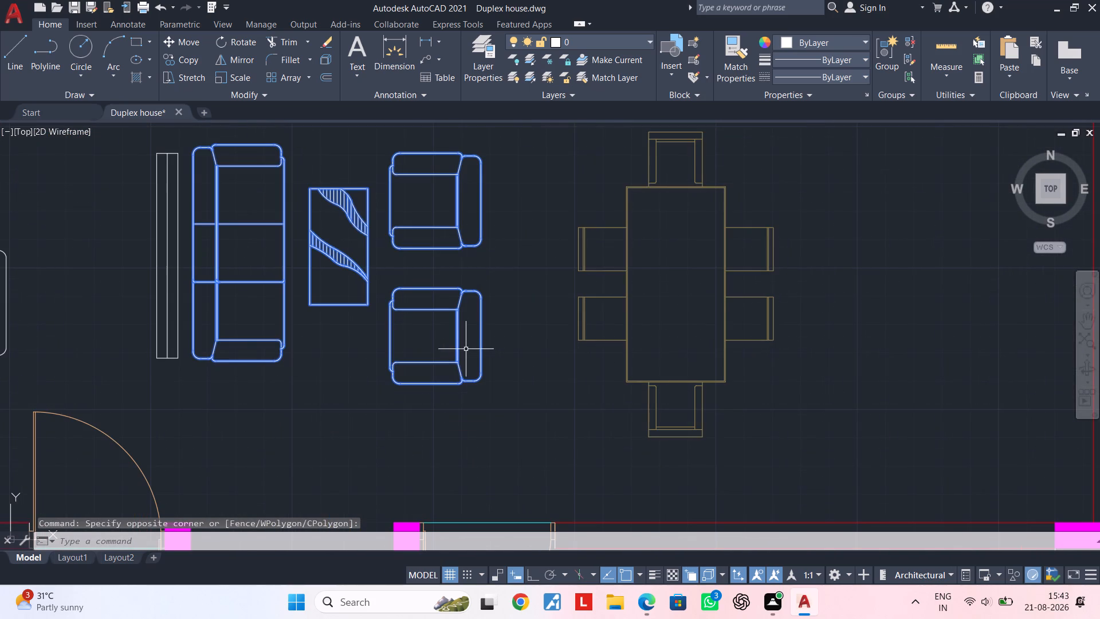
scroll(395, 379, "down", 1)
middle_click_drag(395, 379, 408, 370)
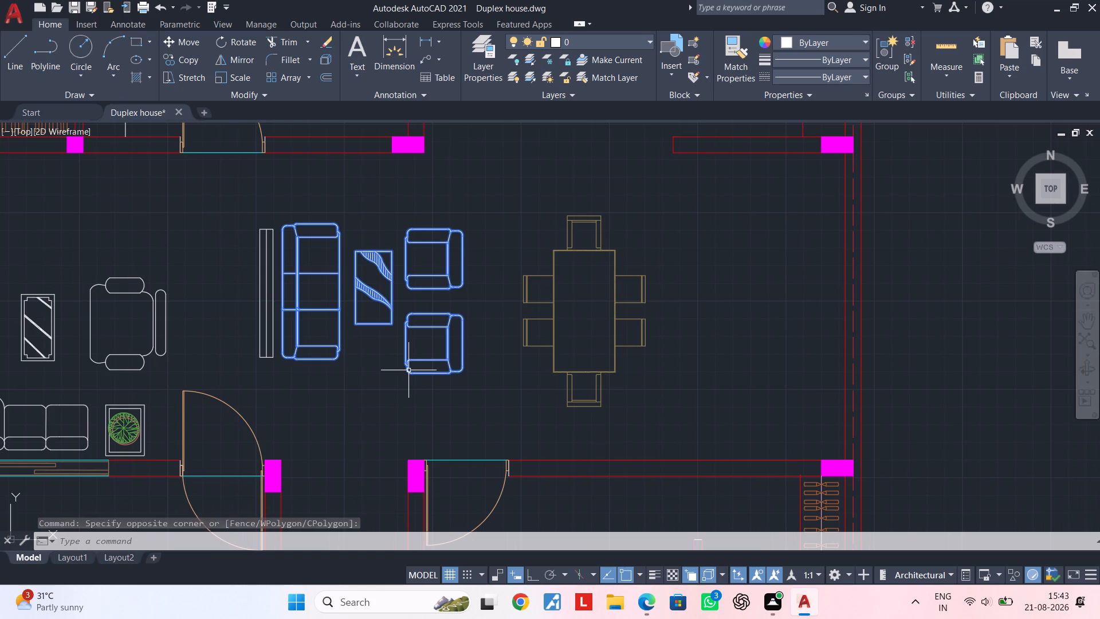
type("B")
key("space")
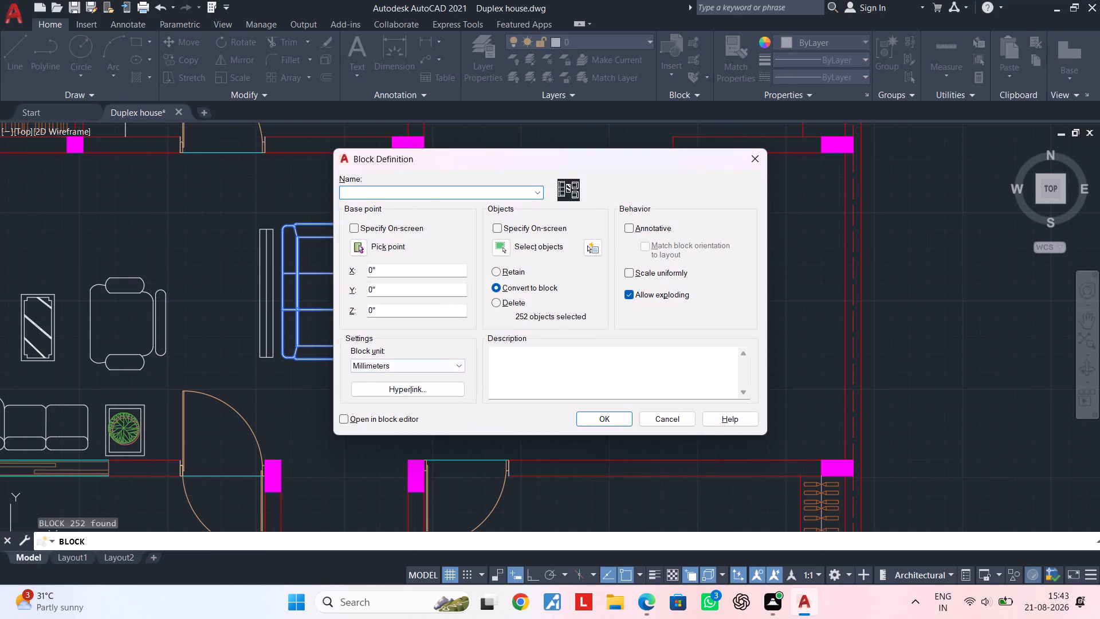
left_click(423, 190)
type("SO")
type("FA")
left_click(597, 421)
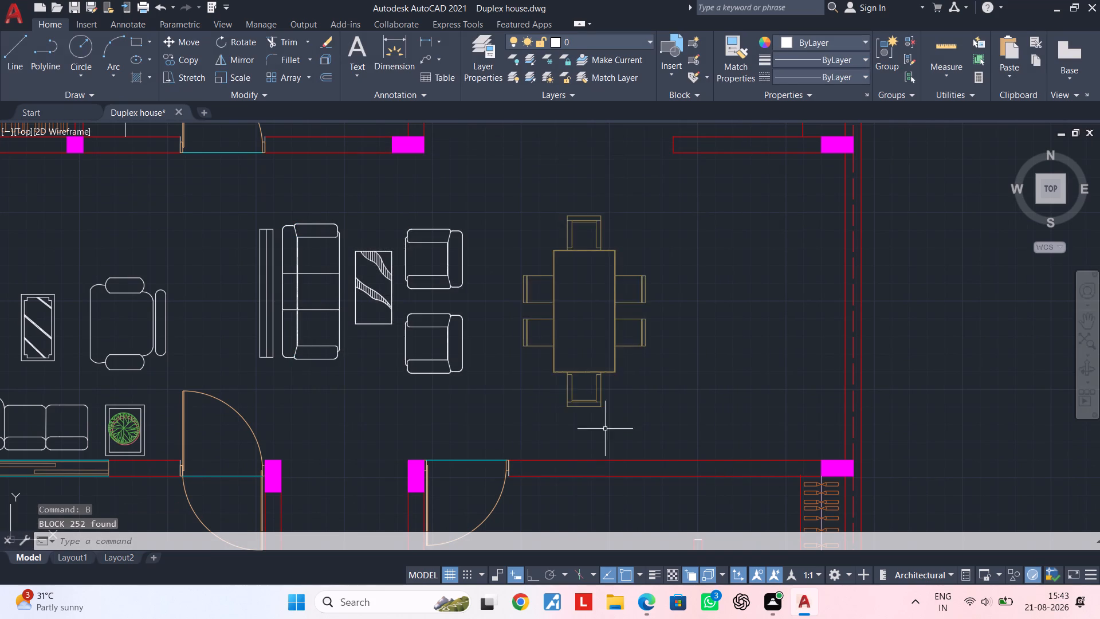
Check that the hall sofa set selects as one block and review the furniture layout across the floor plan.
left_click(453, 373)
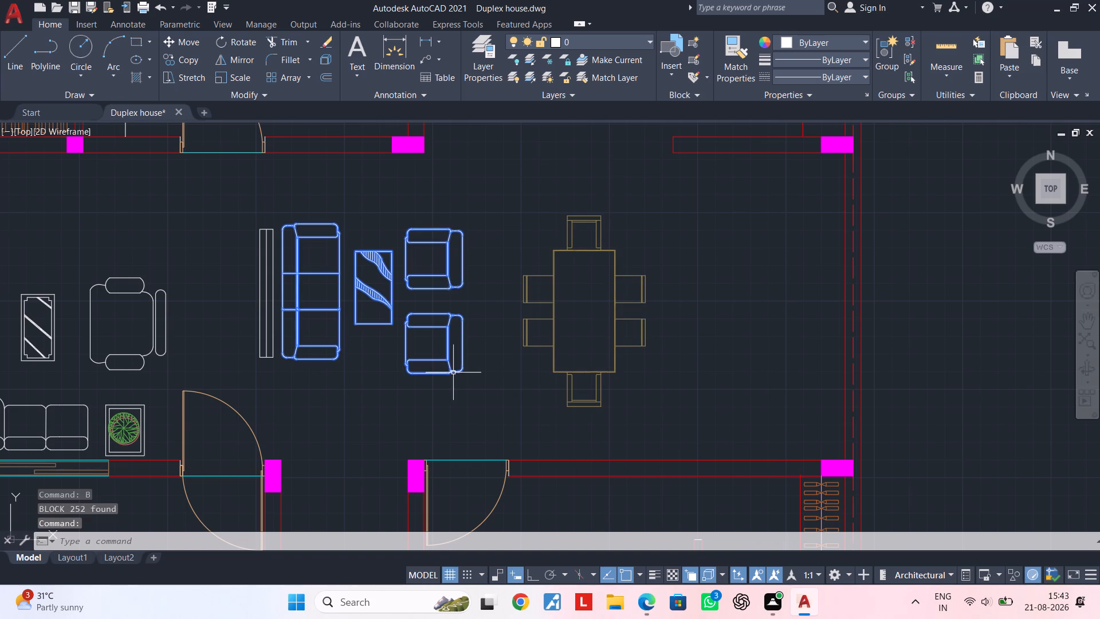
key("Escape")
key("Escape")
scroll(457, 384, "down", 2)
middle_click_drag(459, 377, 272, 378)
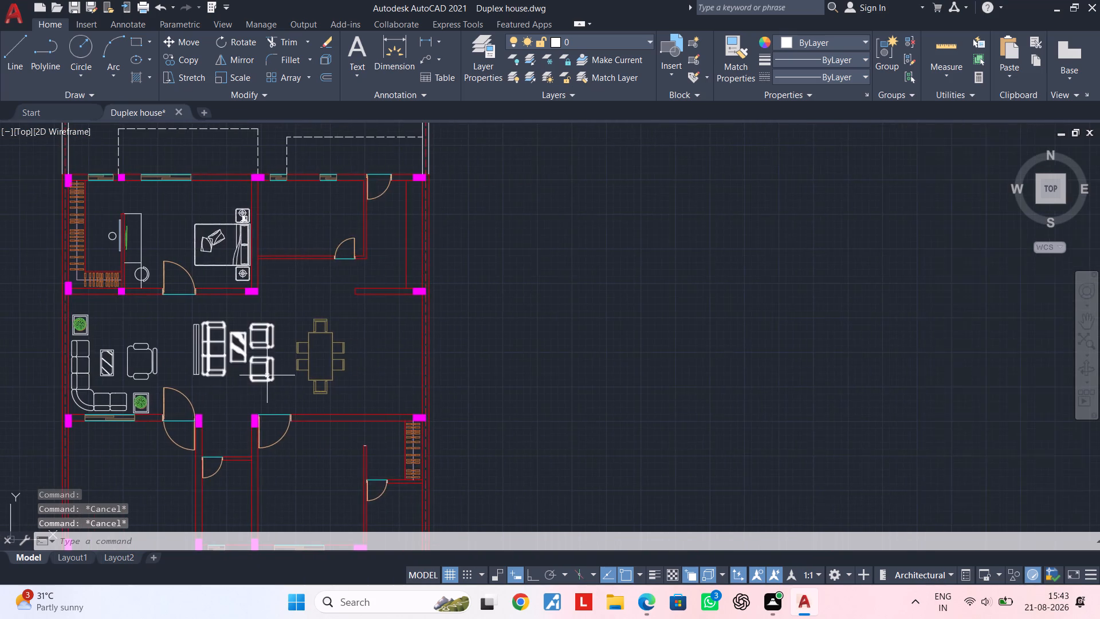
scroll(266, 375, "up", 1)
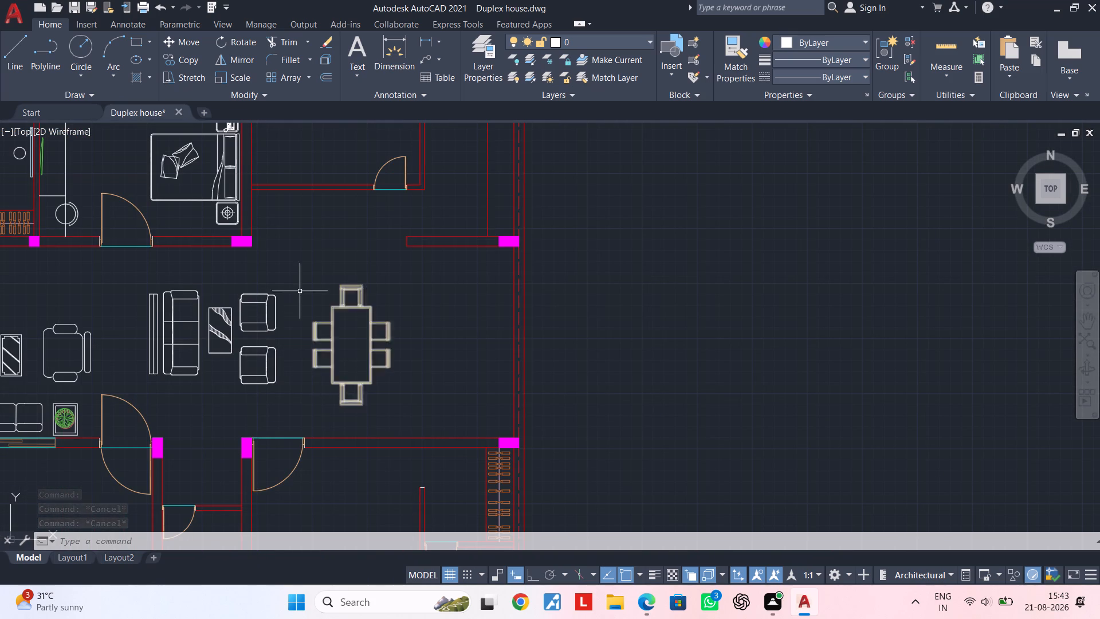
scroll(284, 376, "down", 1)
middle_click_drag(283, 376, 205, 374)
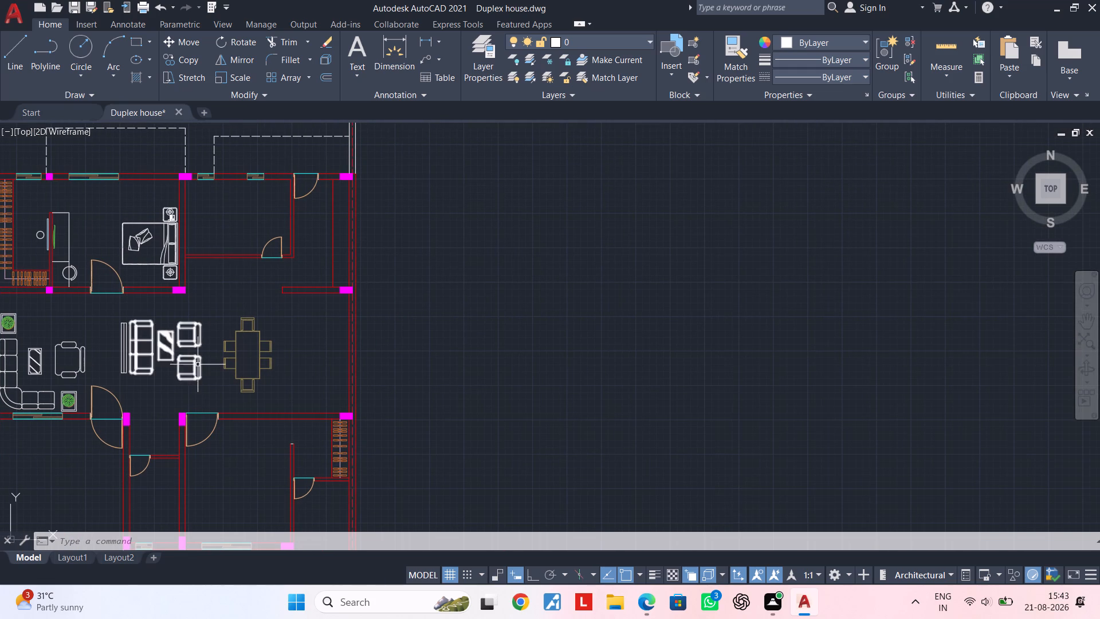
scroll(238, 409, "down", 2)
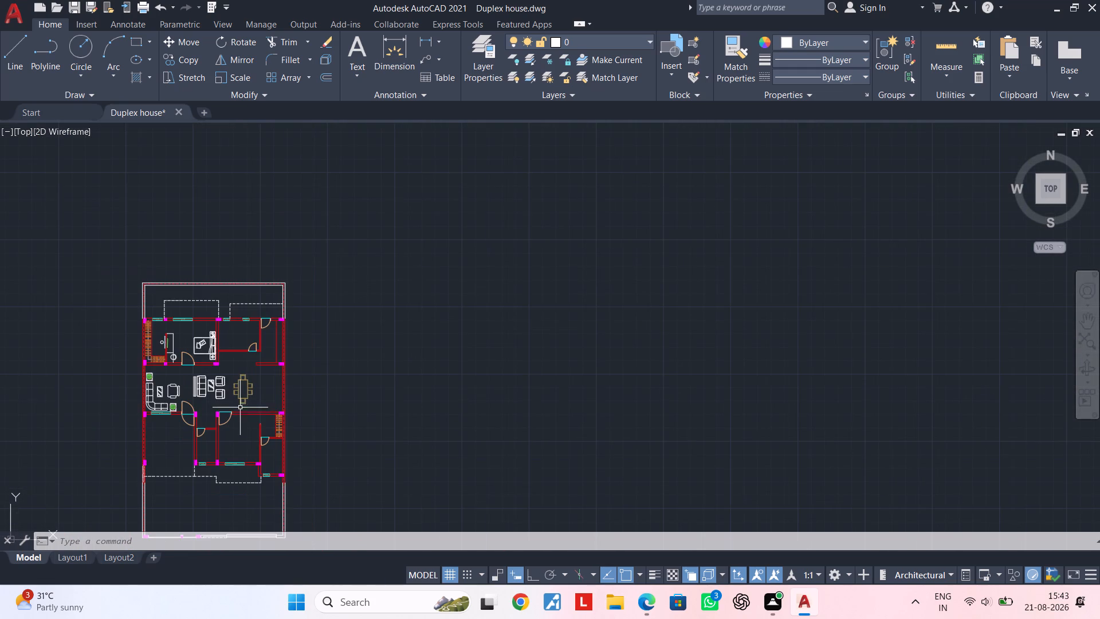
middle_click_drag(244, 399, 258, 386)
scroll(254, 362, "up", 3)
middle_click_drag(256, 374, 267, 371)
middle_click_drag(271, 370, 357, 412)
key("Escape")
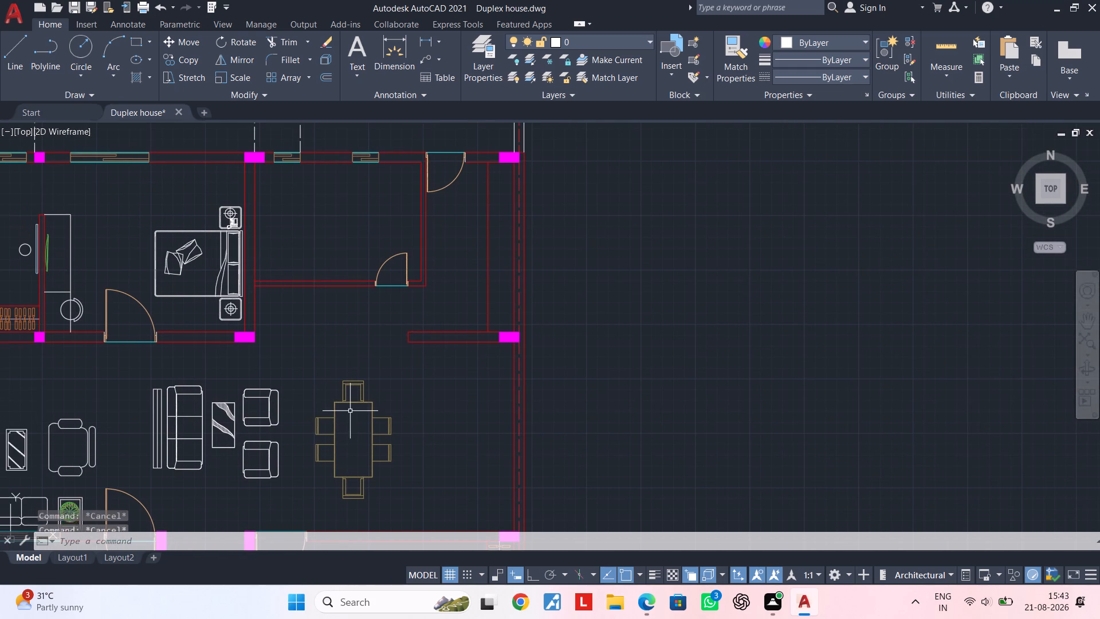
key("Escape")
key("Escape")
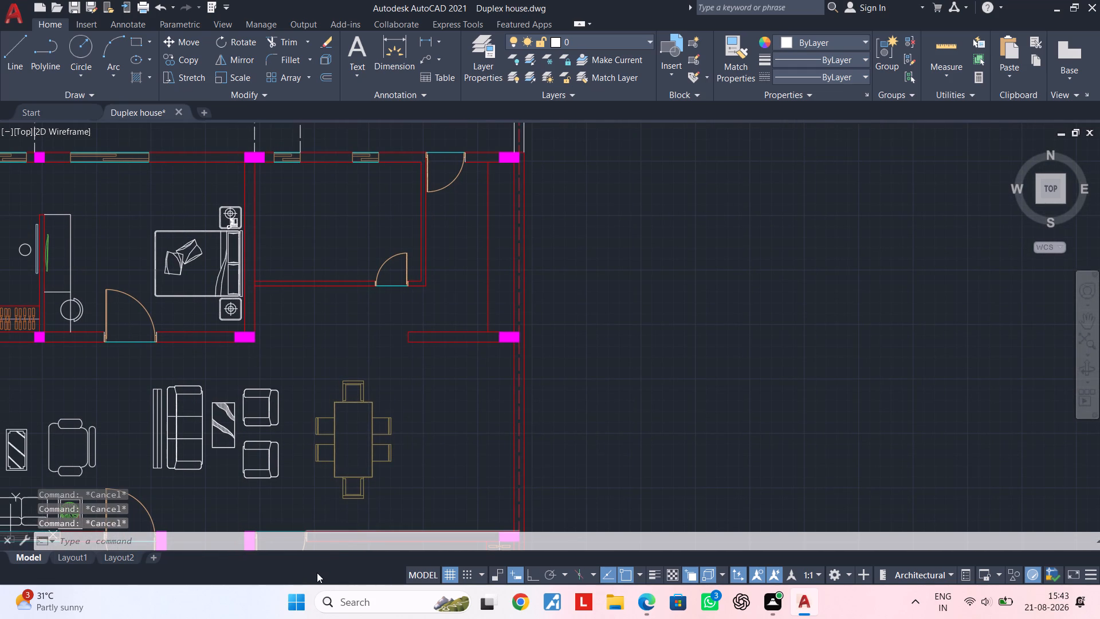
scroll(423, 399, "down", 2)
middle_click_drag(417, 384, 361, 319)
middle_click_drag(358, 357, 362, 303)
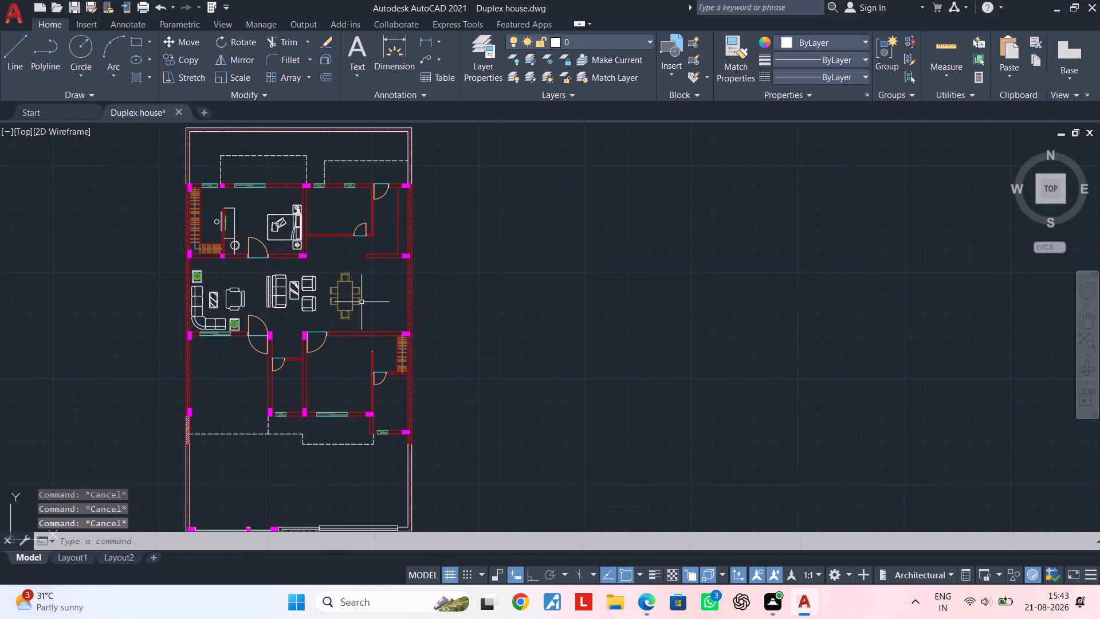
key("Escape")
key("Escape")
Load 01-04-cad-blocks-net-sofas from the Sofa block folder in DesignCenter, look through its blocks, and close the palette.
key("a")
type("DC")
key("space")
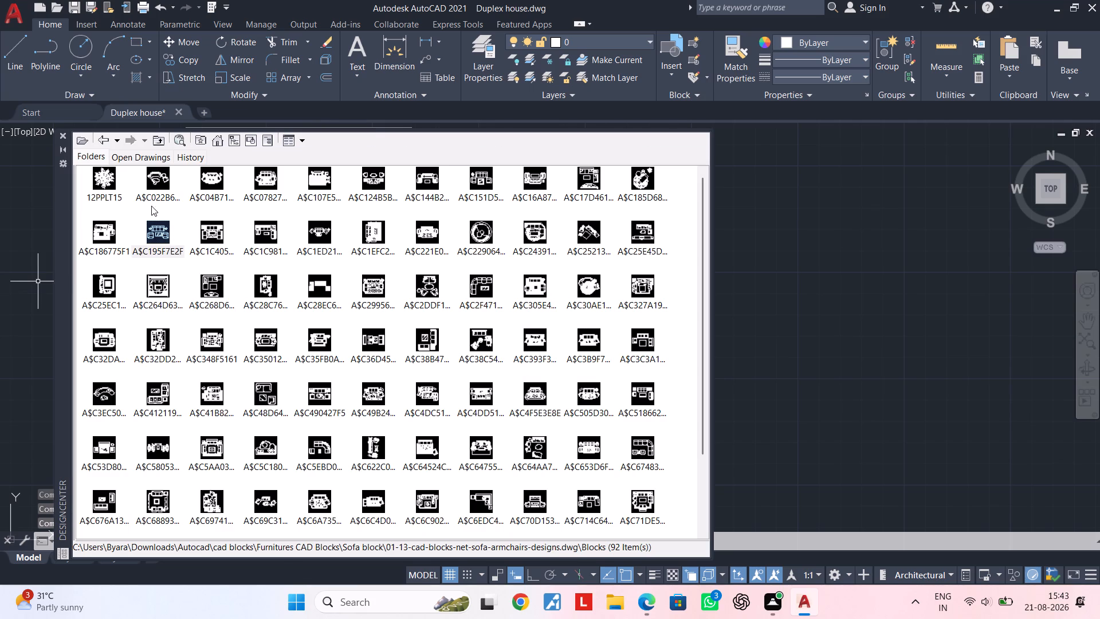
left_click(100, 136)
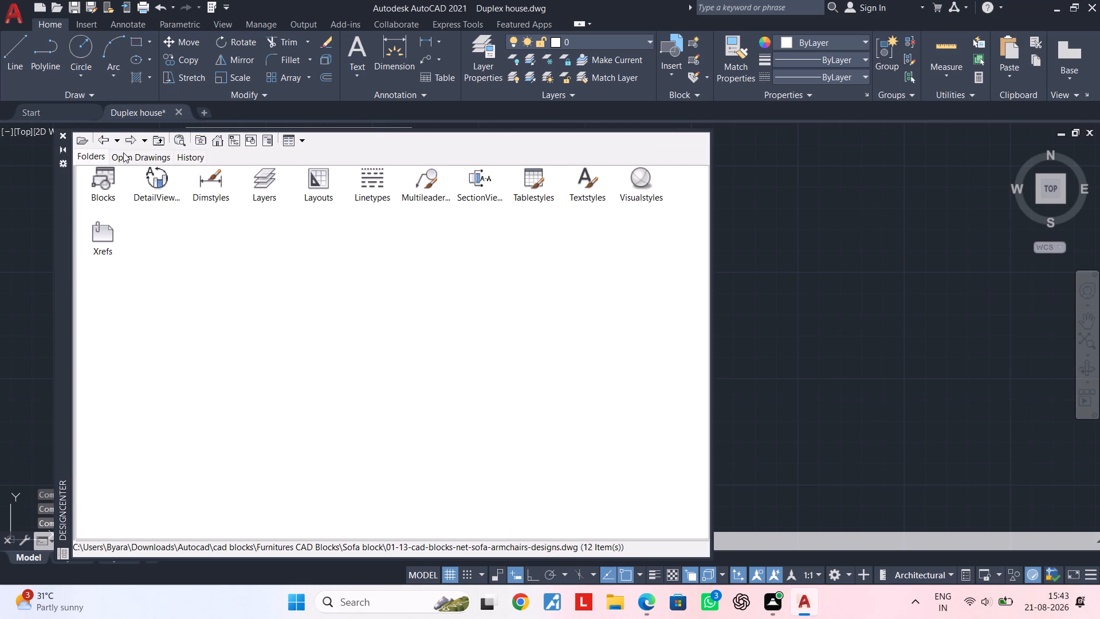
left_click(107, 142)
left_click(77, 150)
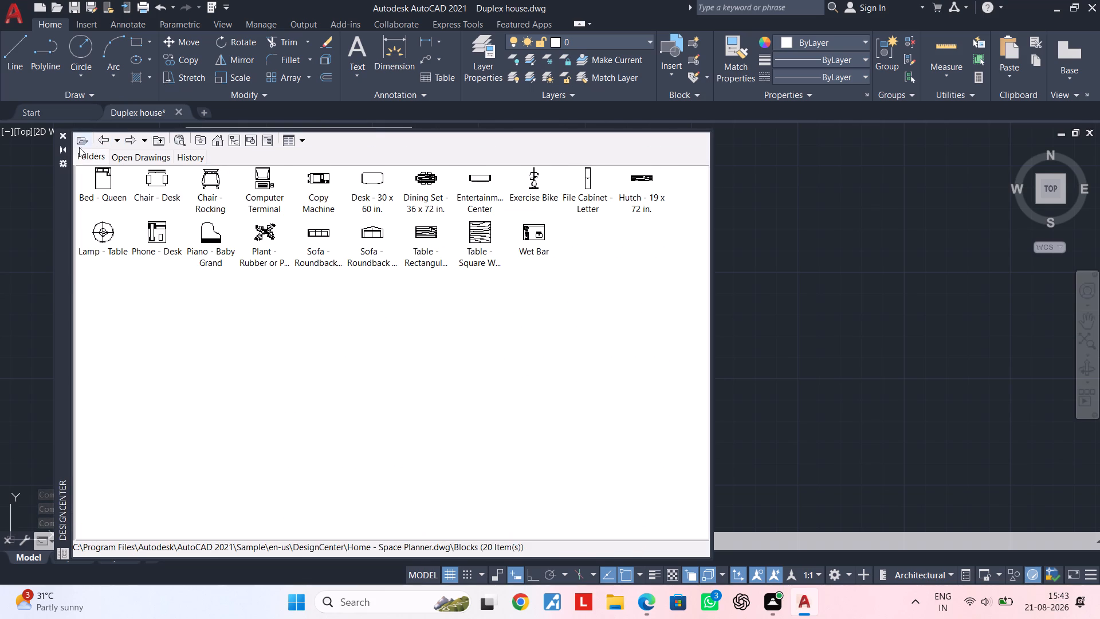
left_click(81, 143)
left_click(471, 149)
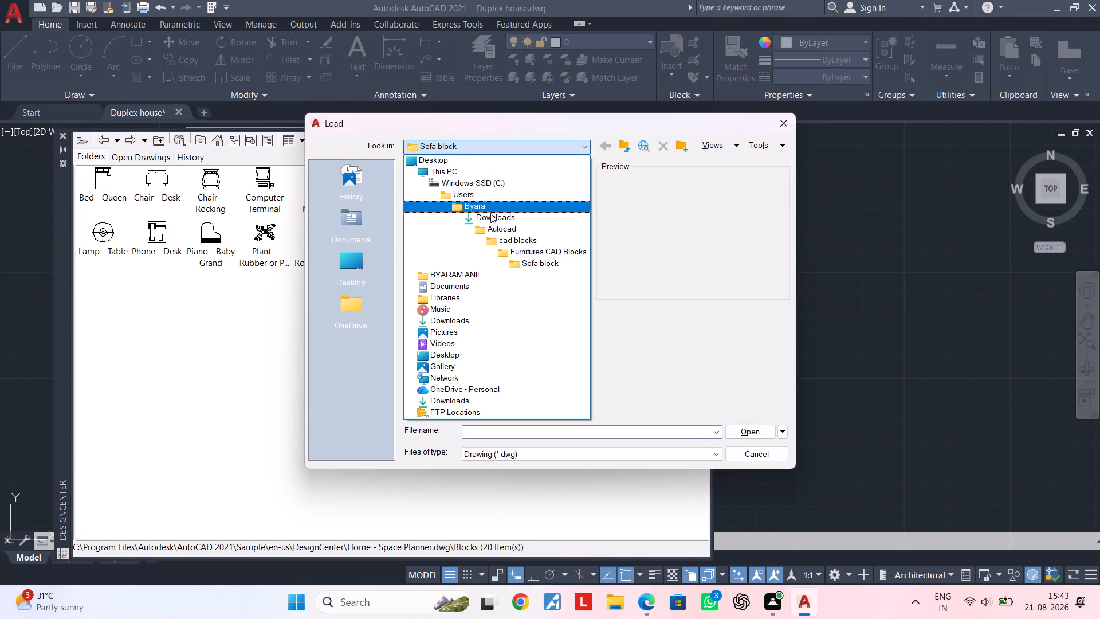
triple_click(521, 251)
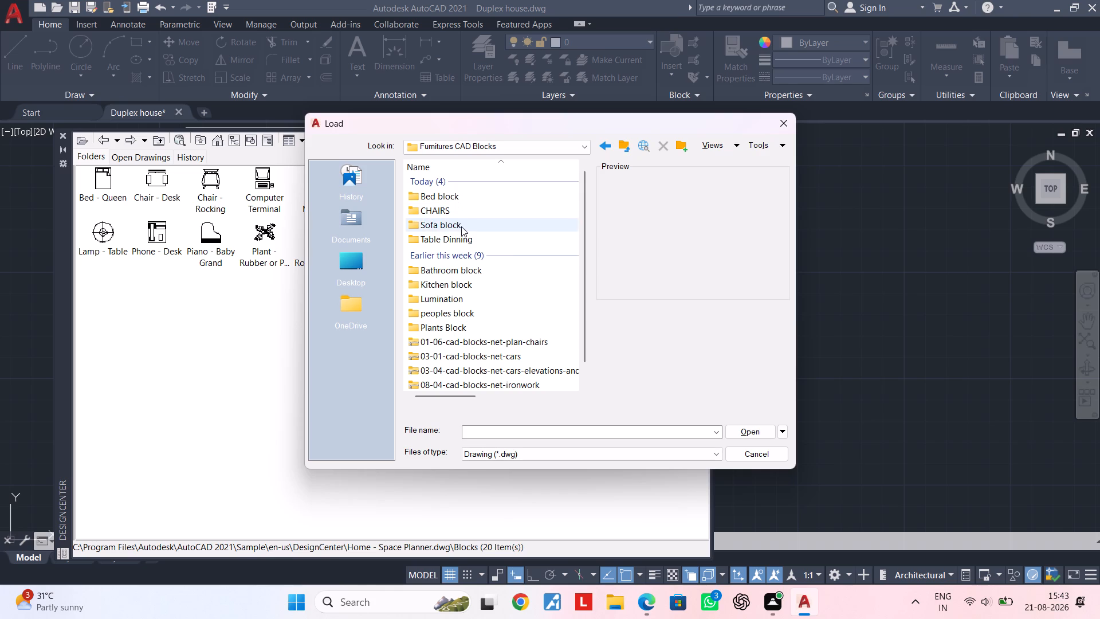
double_click(461, 227)
double_click(459, 199)
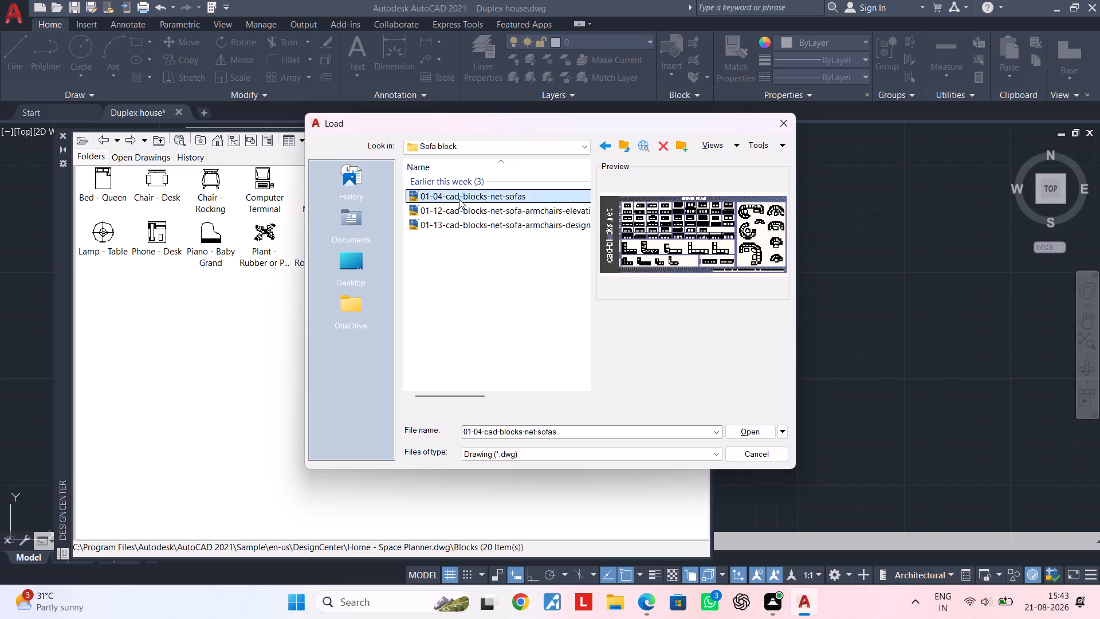
double_click(104, 180)
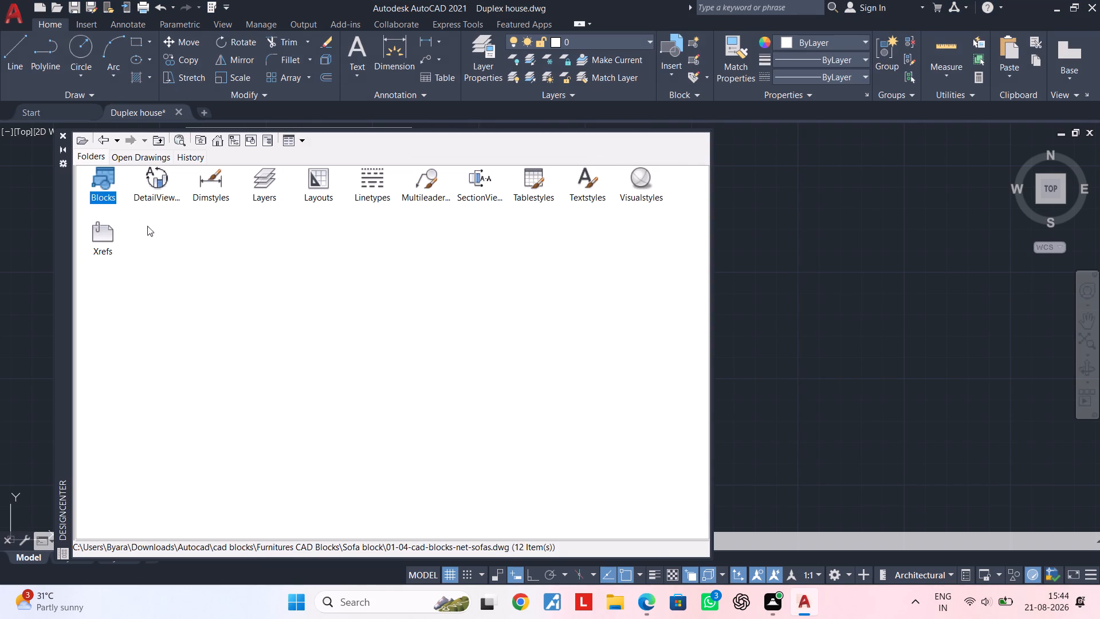
double_click(96, 181)
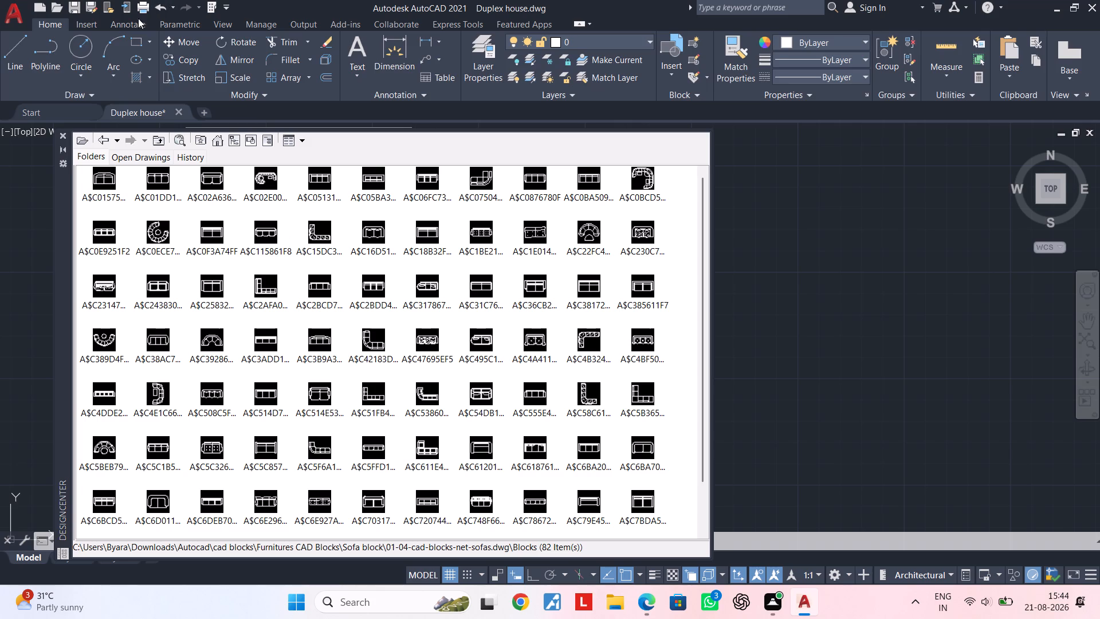
scroll(135, 31, "down", 1)
scroll(162, 424, "down", 1)
scroll(188, 323, "down", 2)
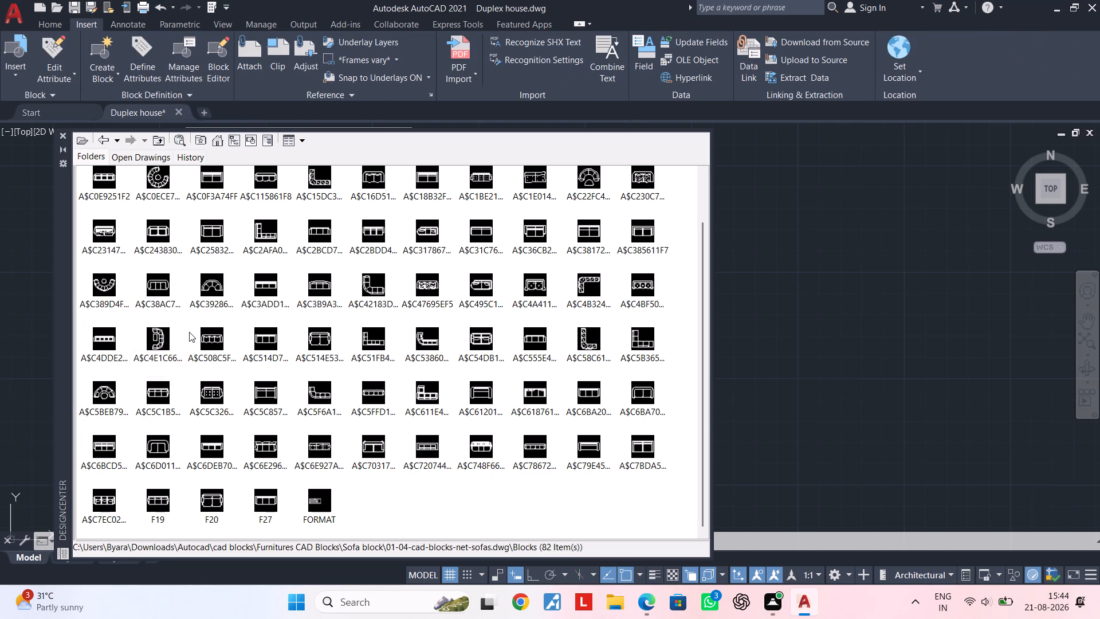
scroll(200, 331, "up", 3)
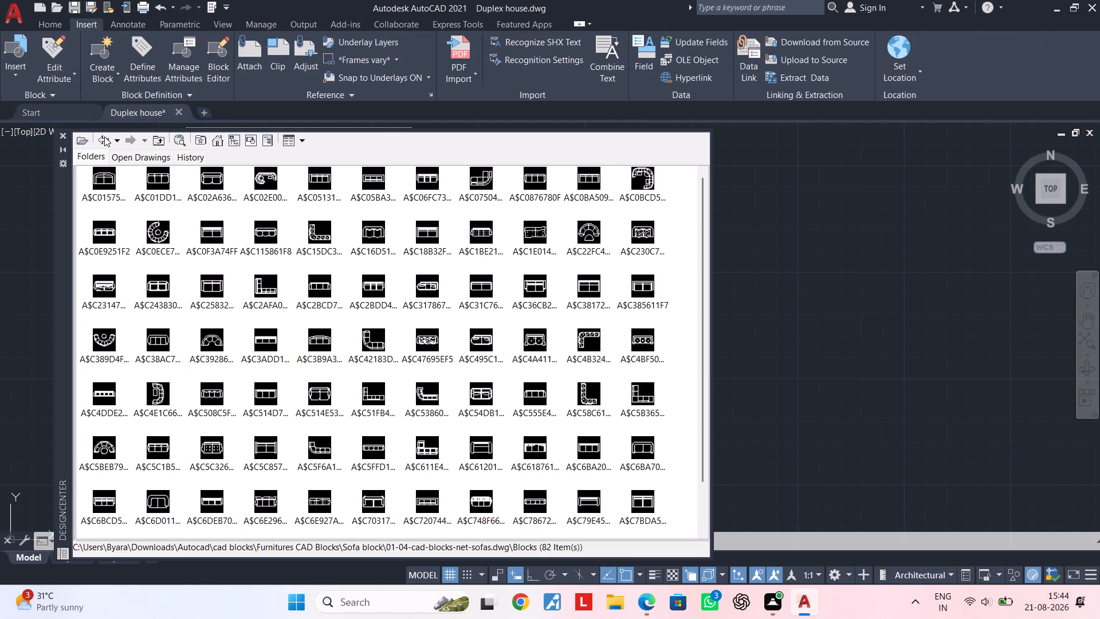
left_click(65, 138)
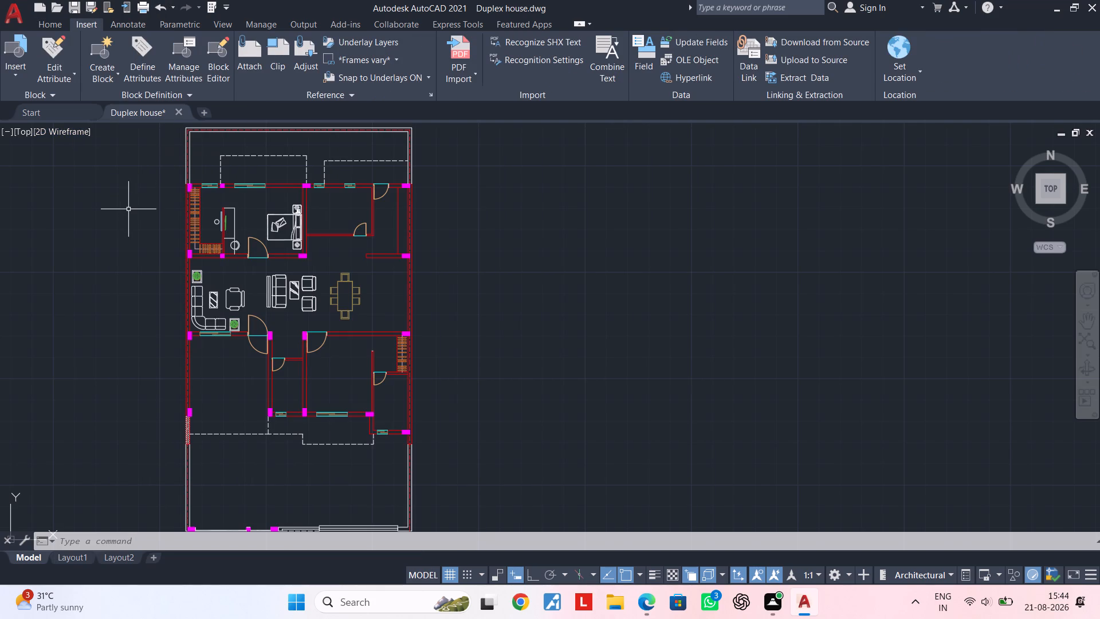
Load the blocks of 04-03-cad-blocks-net-rangues from the Kitchen block folder in DesignCenter and look for a cooktop.
type("AS")
key("Escape")
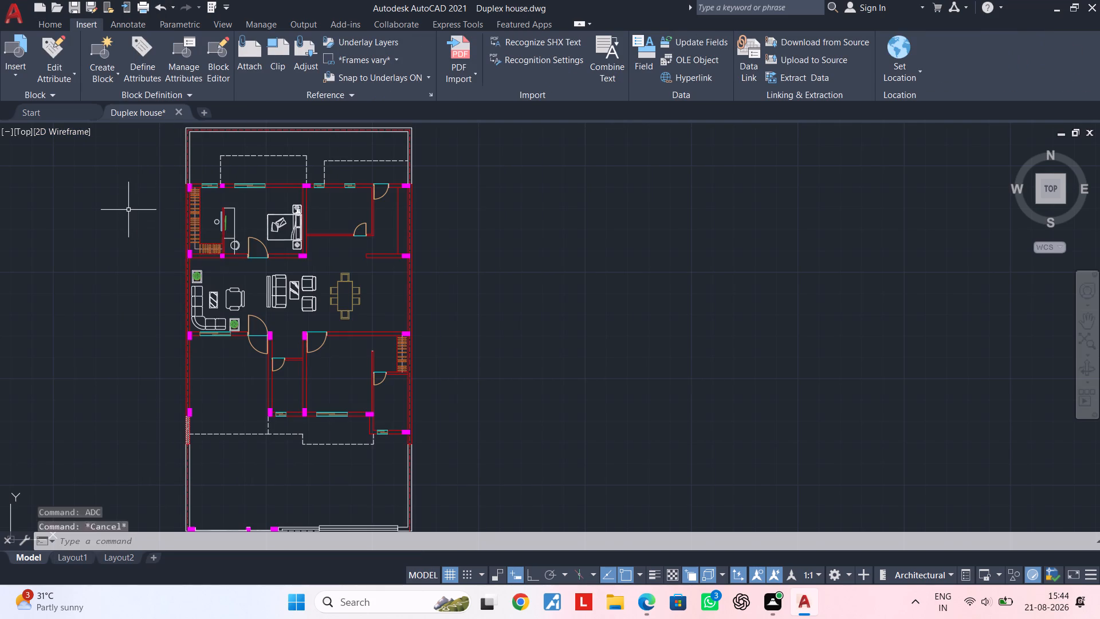
key("Escape")
key("Escape")
type("ADC")
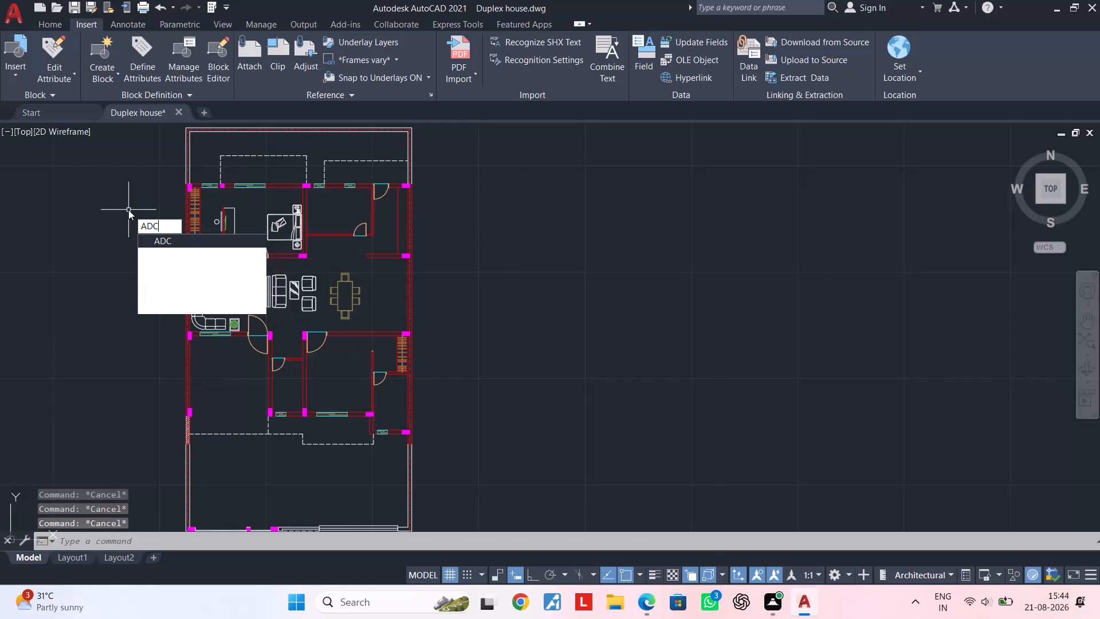
key("space")
left_click(85, 146)
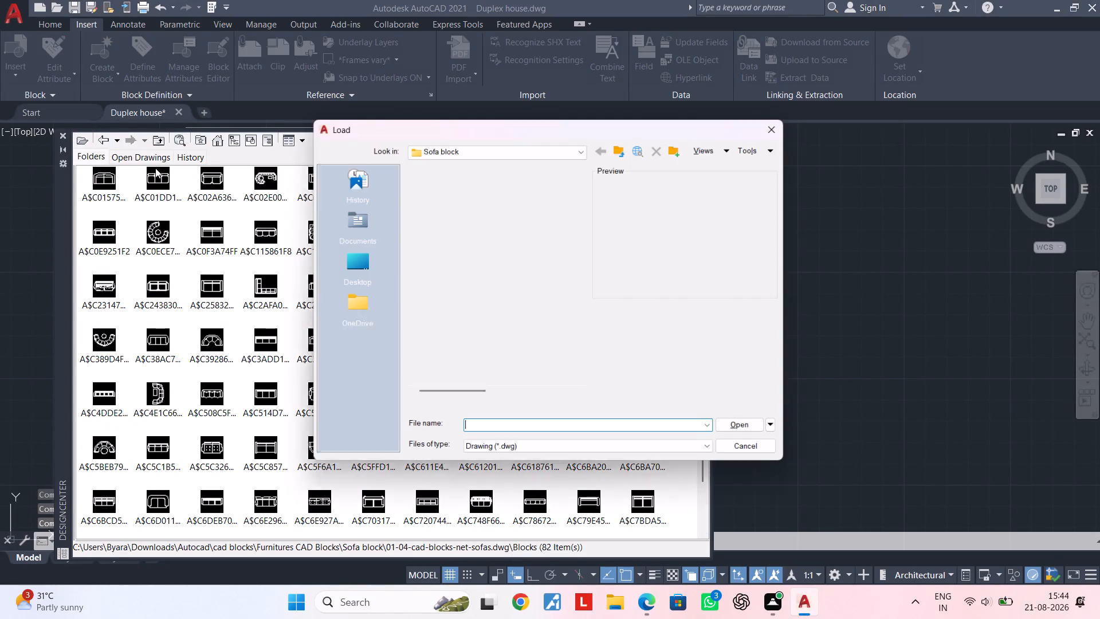
left_click(494, 160)
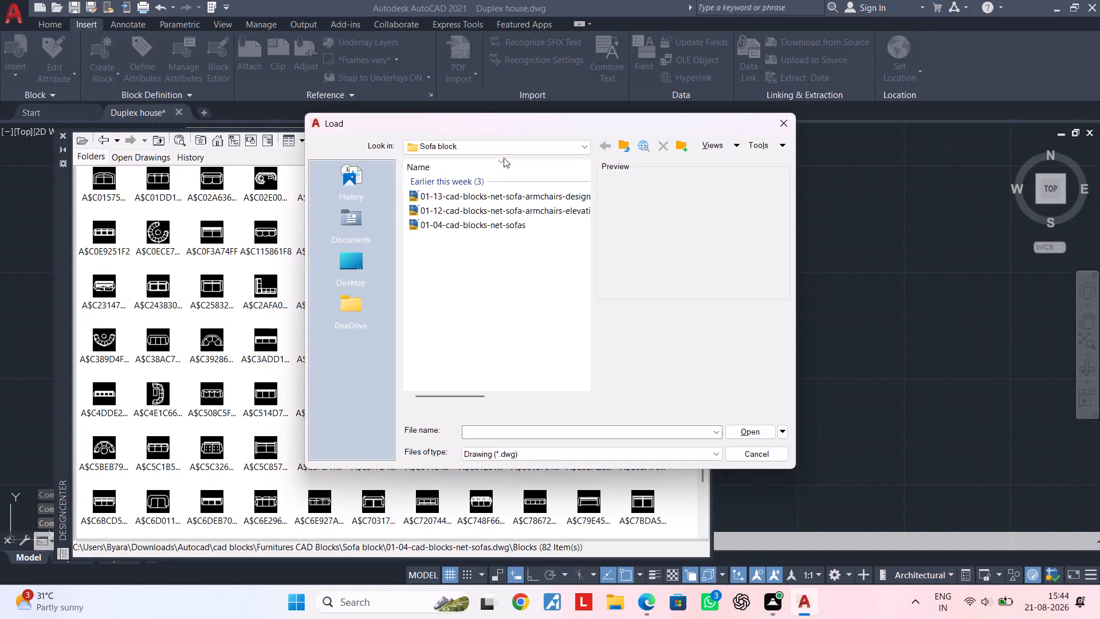
left_click(504, 146)
left_click(522, 254)
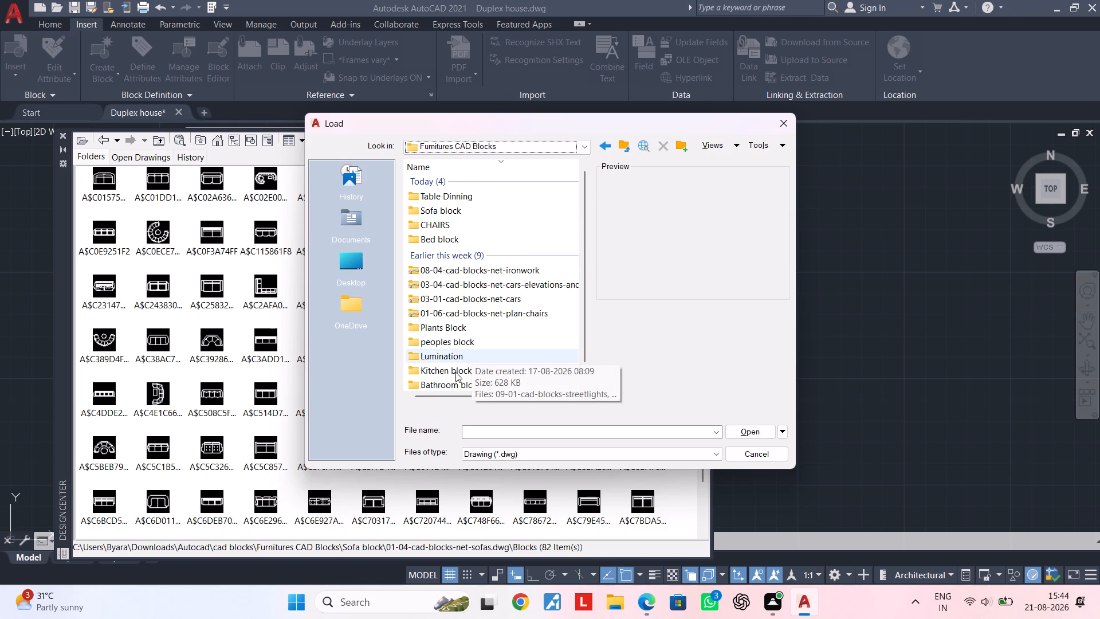
double_click(438, 374)
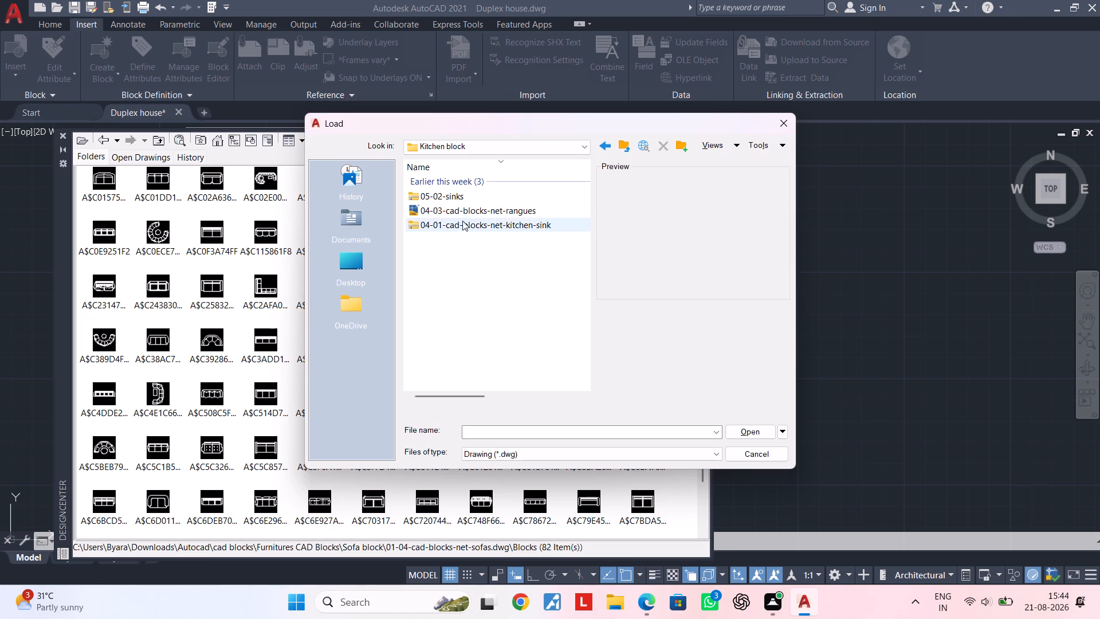
double_click(473, 211)
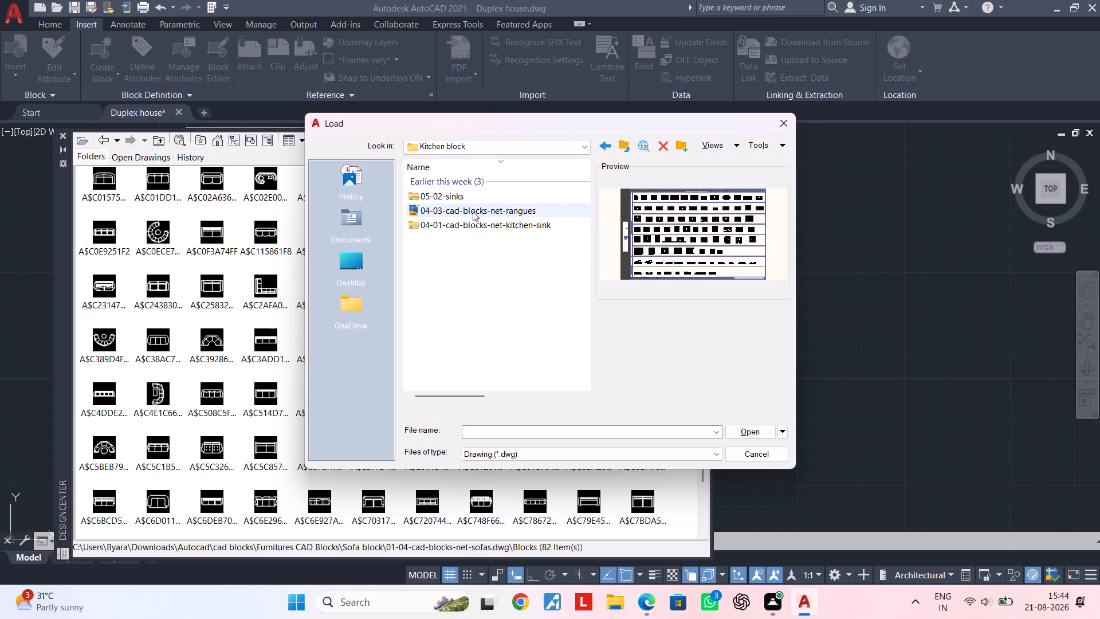
double_click(101, 180)
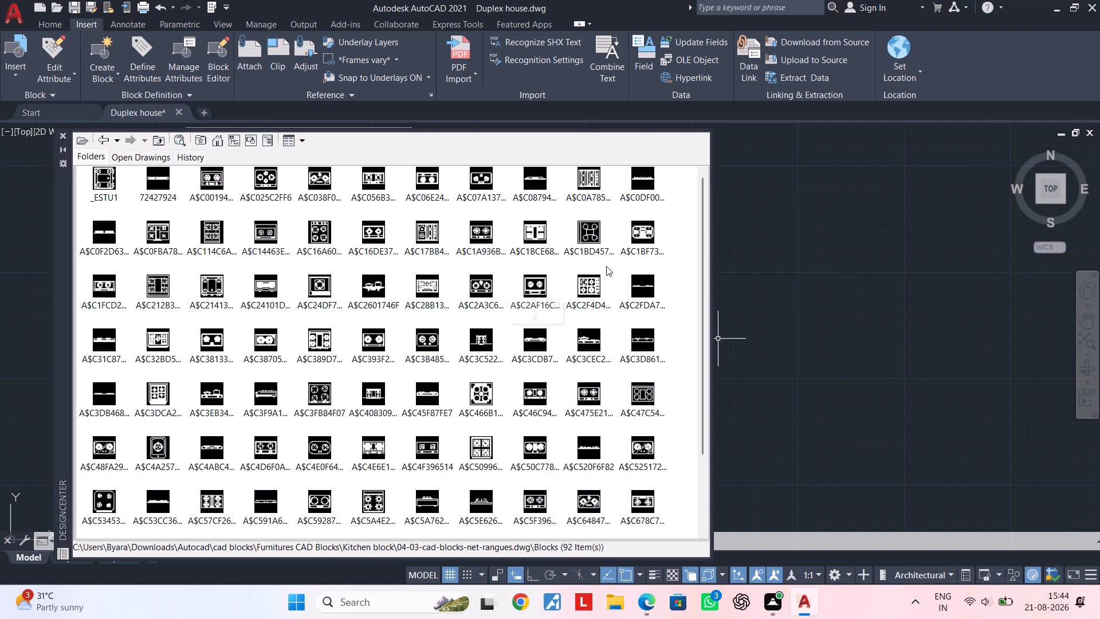
scroll(598, 264, "down", 1)
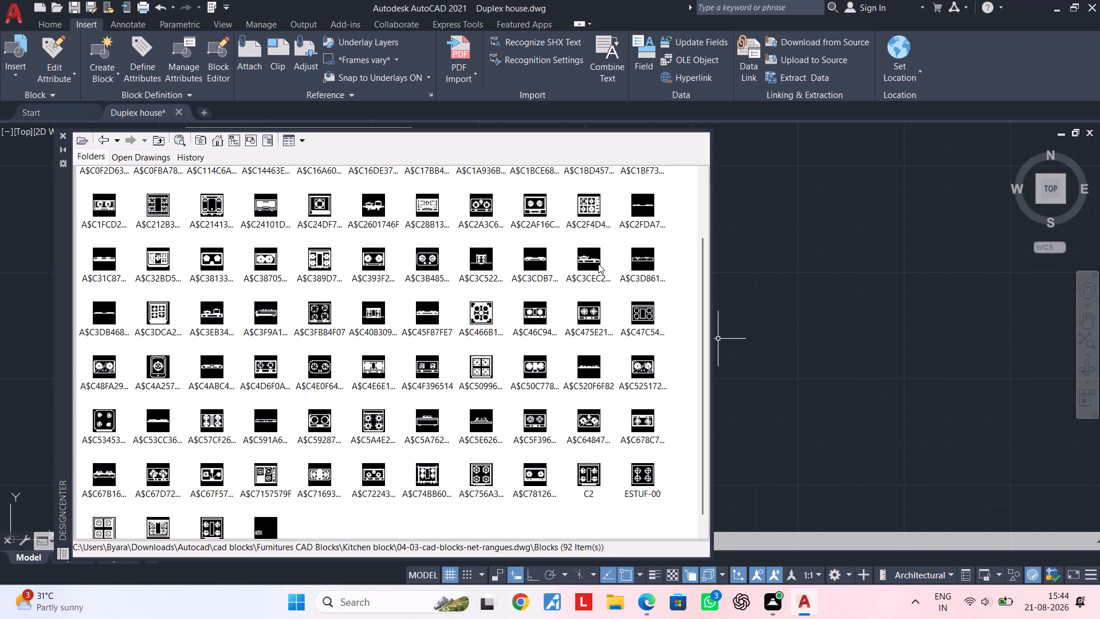
scroll(598, 264, "down", 2)
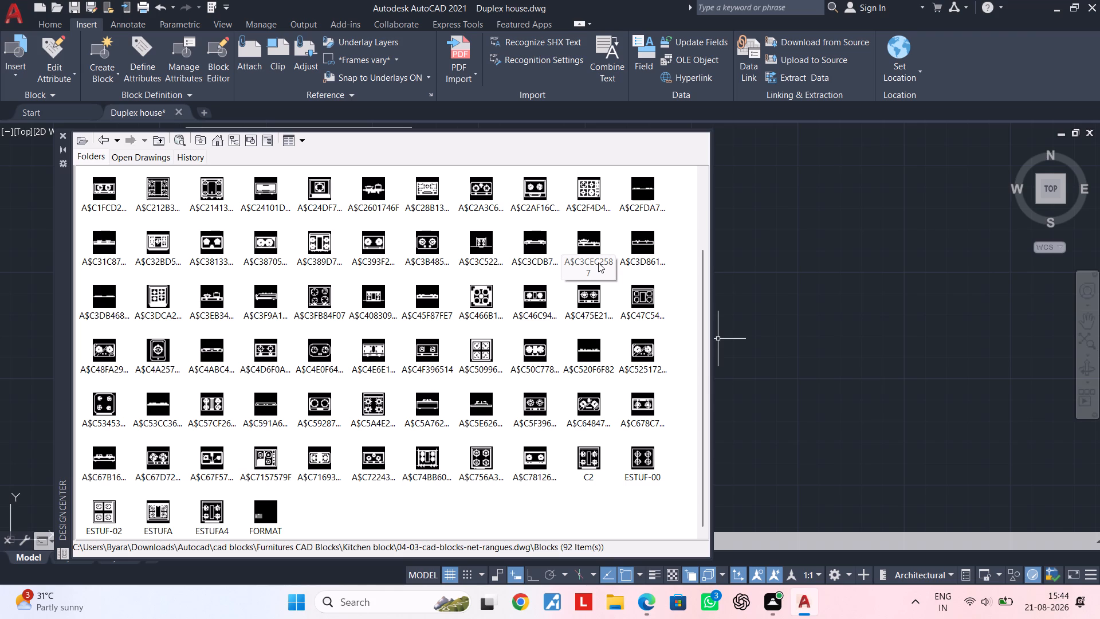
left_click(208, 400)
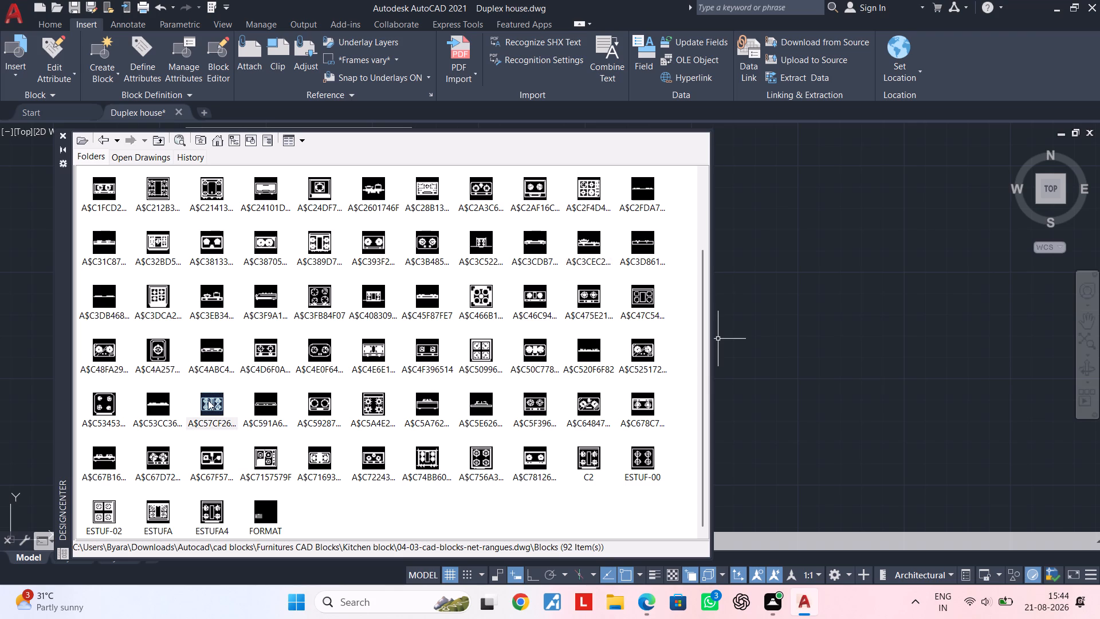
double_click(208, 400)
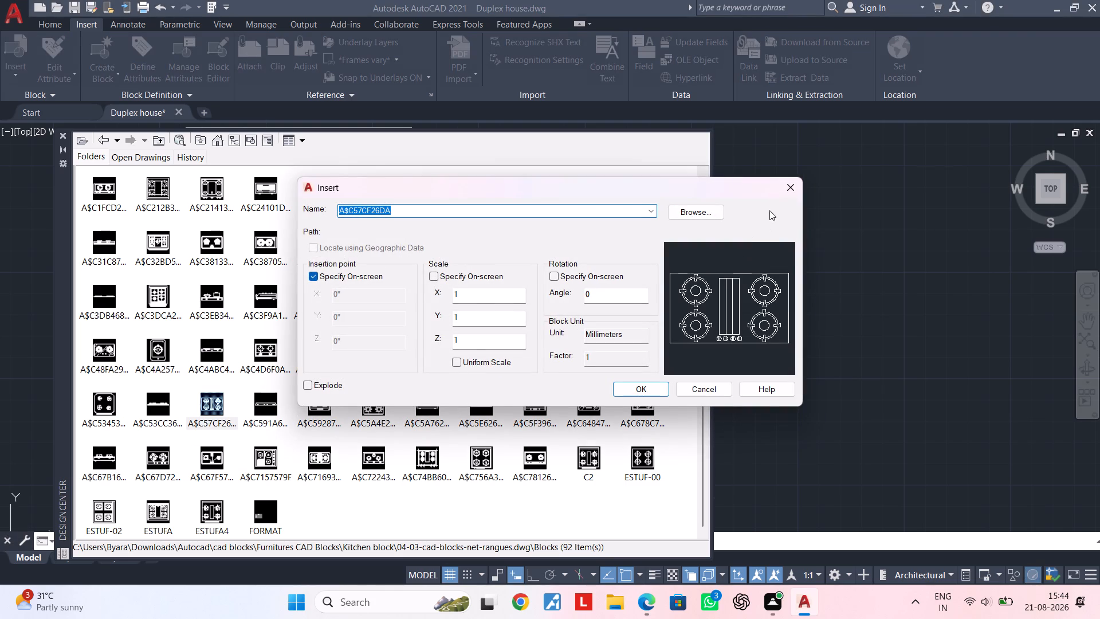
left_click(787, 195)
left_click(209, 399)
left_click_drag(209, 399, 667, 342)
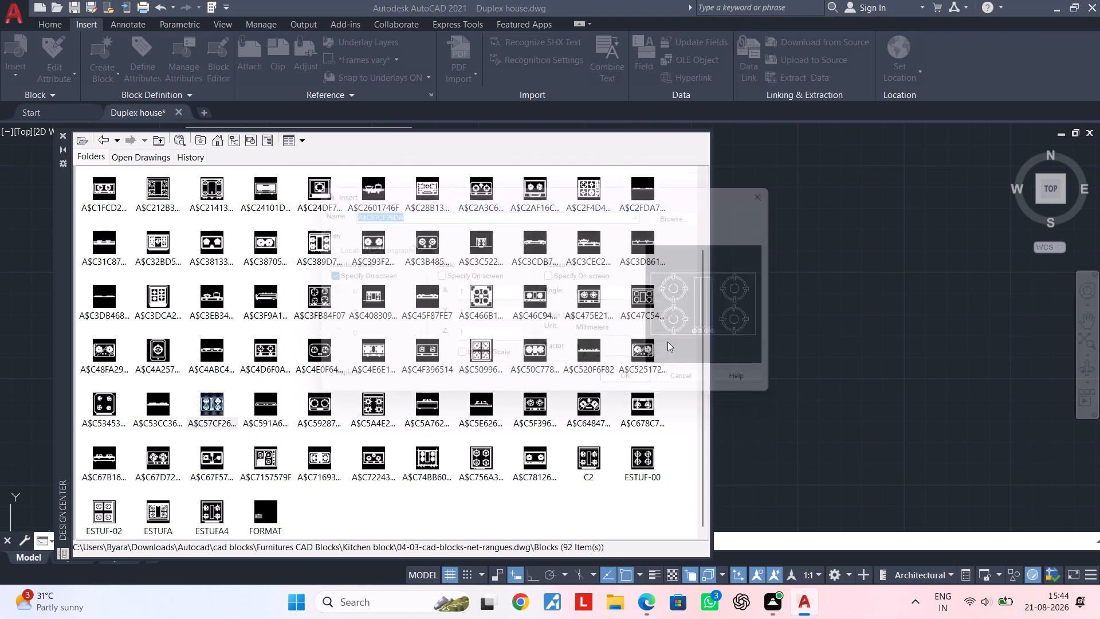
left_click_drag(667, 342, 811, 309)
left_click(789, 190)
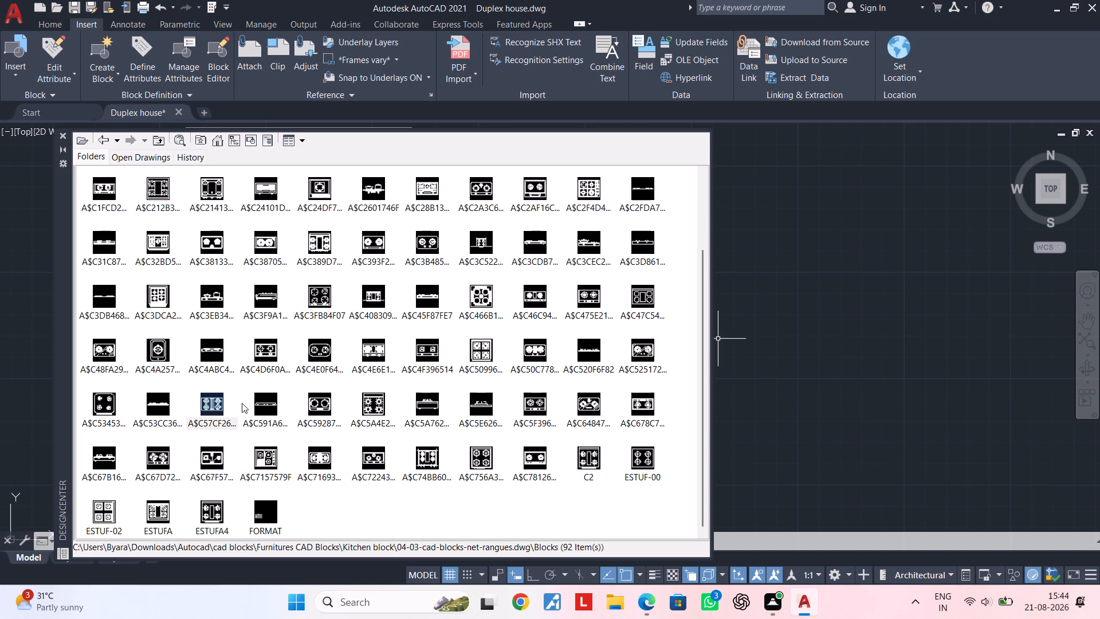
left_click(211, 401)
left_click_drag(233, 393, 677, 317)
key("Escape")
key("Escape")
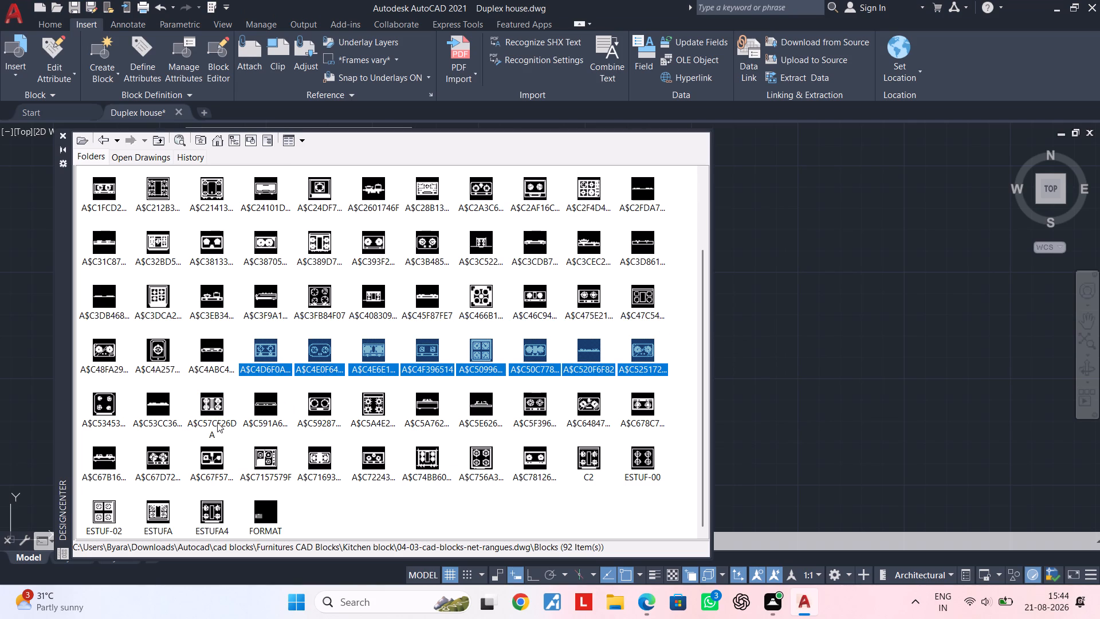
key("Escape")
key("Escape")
Place the four-burner cooktop block A$C57CF26DA in the empty drawing area outside the floor plan.
left_click(211, 412)
left_click_drag(211, 404, 464, 367)
left_click_drag(464, 367, 806, 353)
scroll(789, 355, "down", 2)
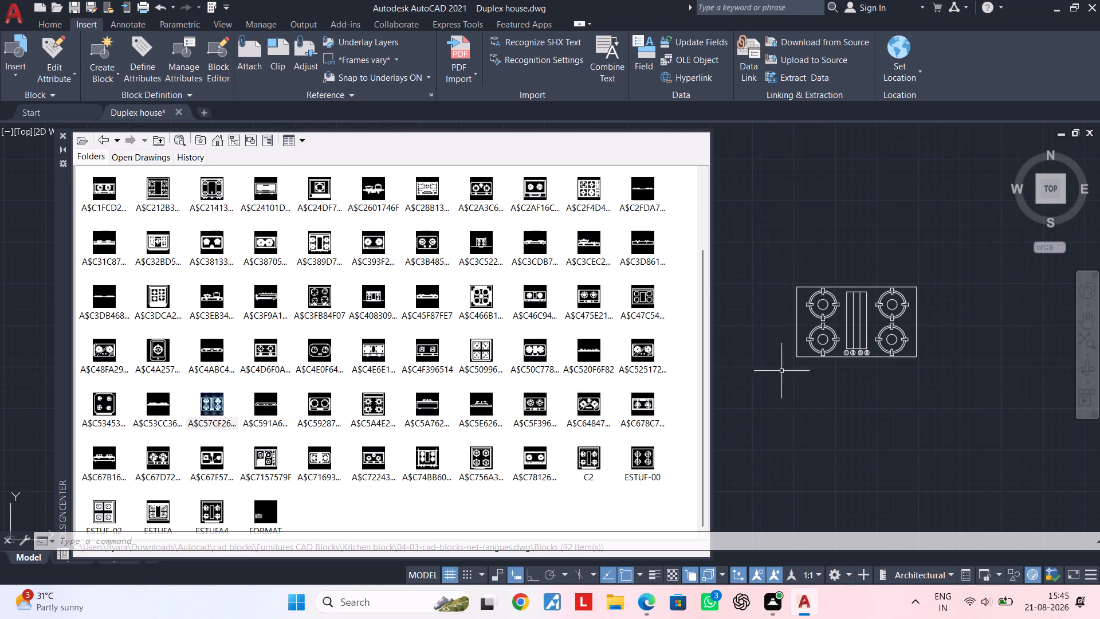
scroll(425, 399, "down", 1)
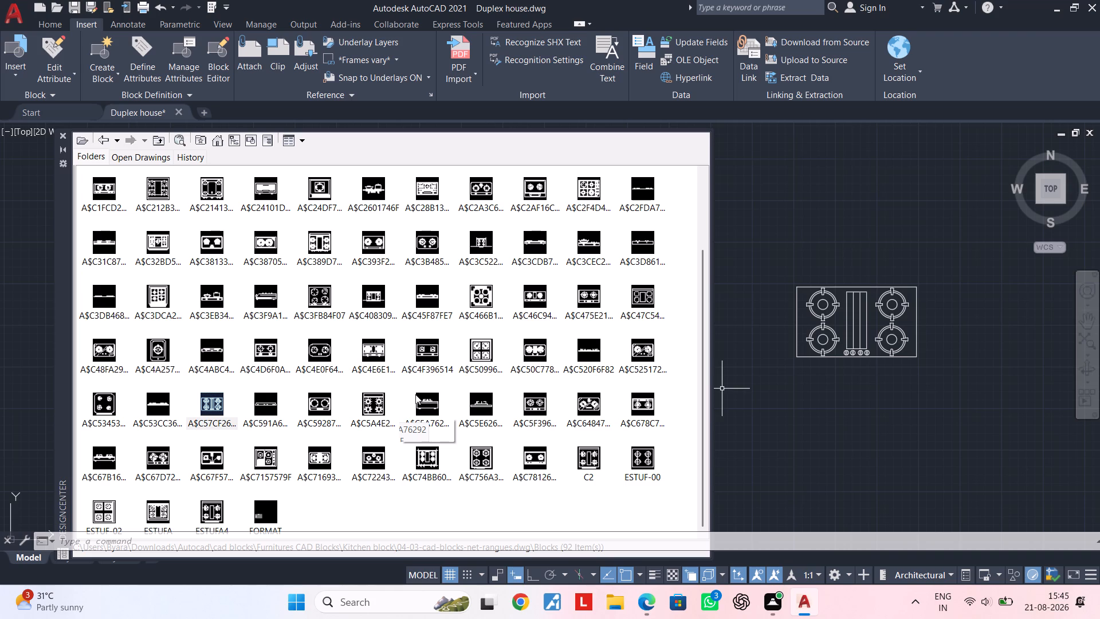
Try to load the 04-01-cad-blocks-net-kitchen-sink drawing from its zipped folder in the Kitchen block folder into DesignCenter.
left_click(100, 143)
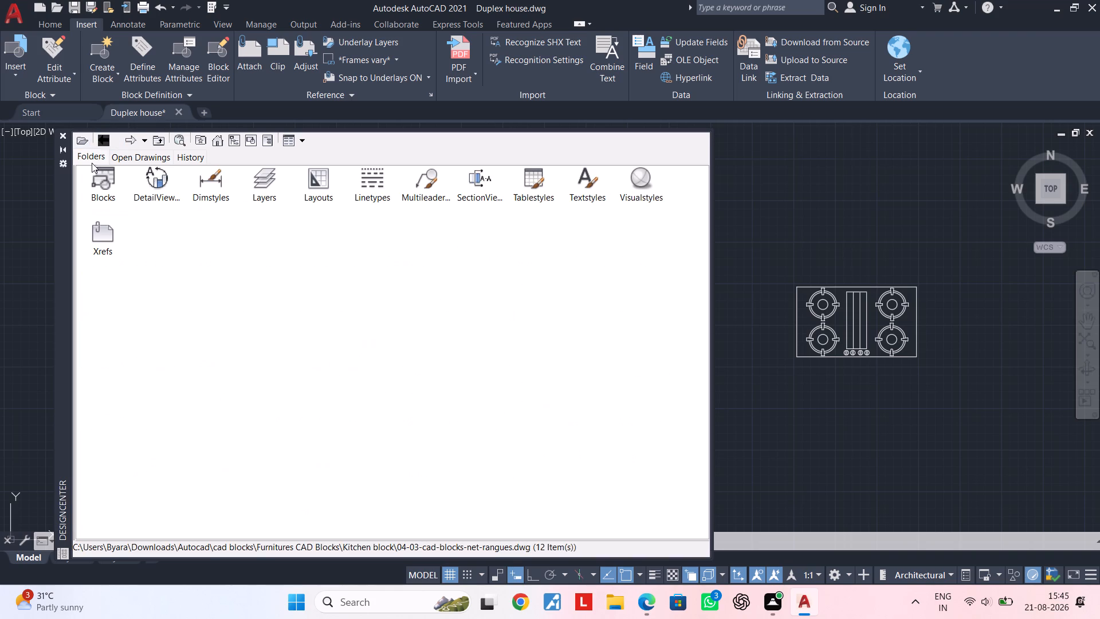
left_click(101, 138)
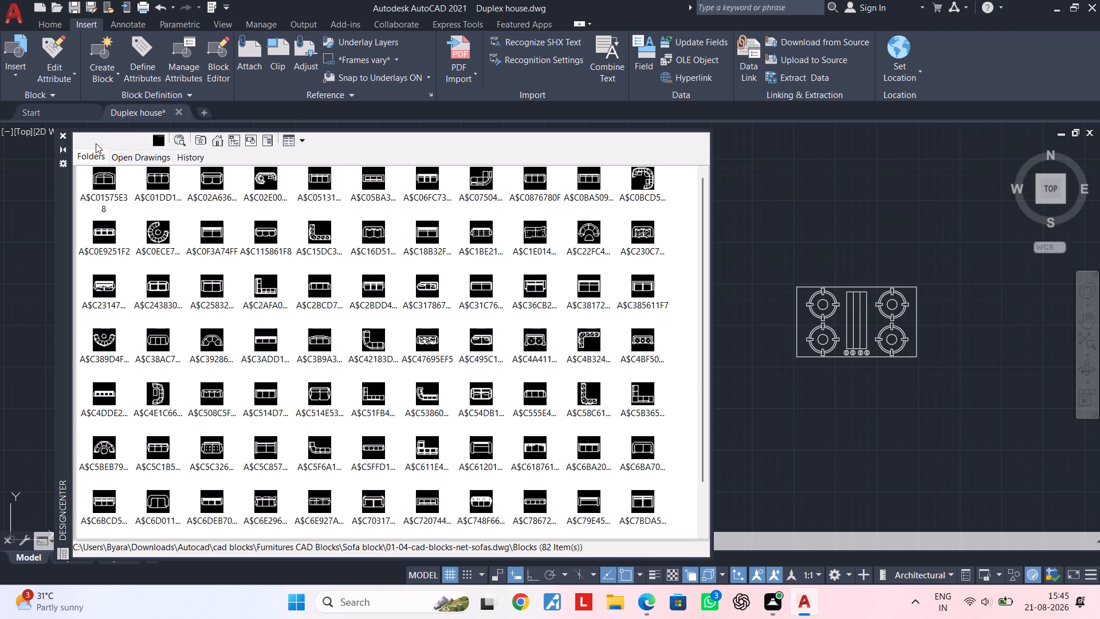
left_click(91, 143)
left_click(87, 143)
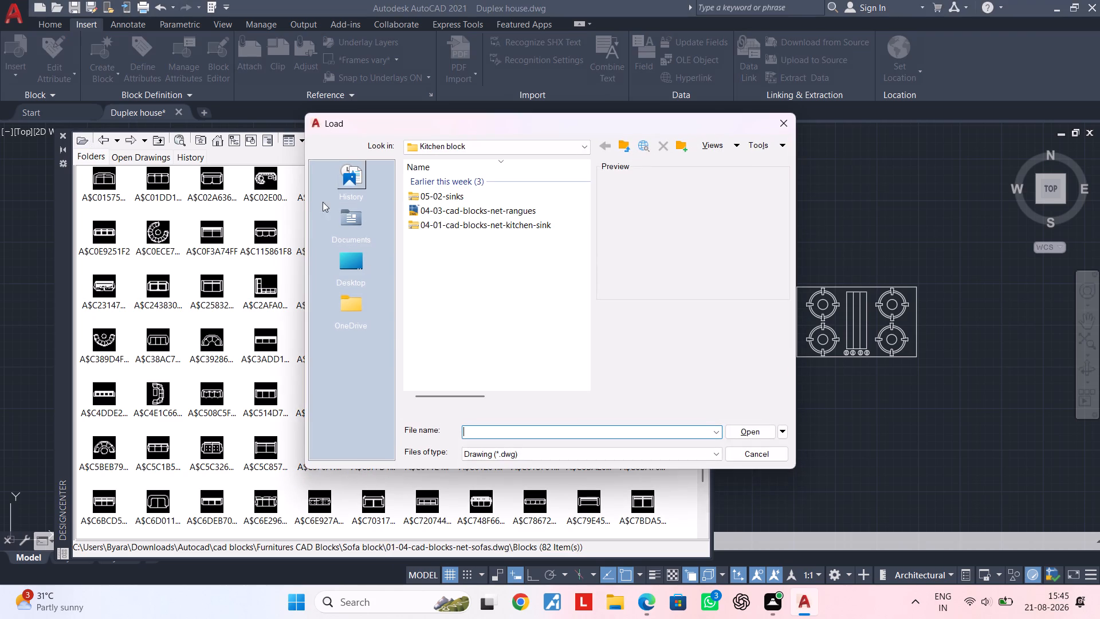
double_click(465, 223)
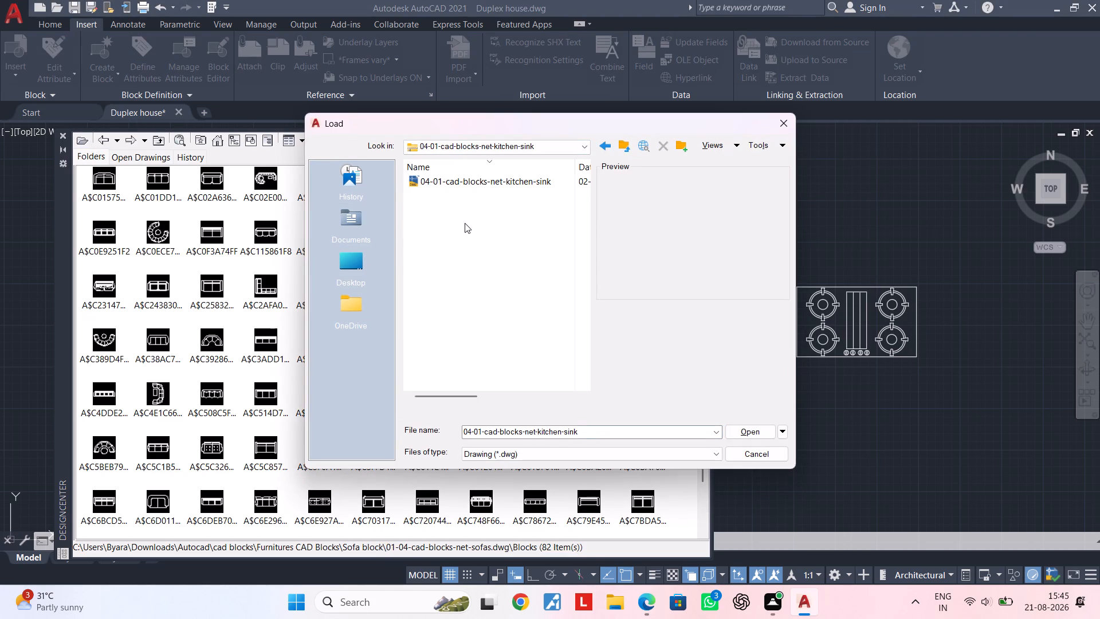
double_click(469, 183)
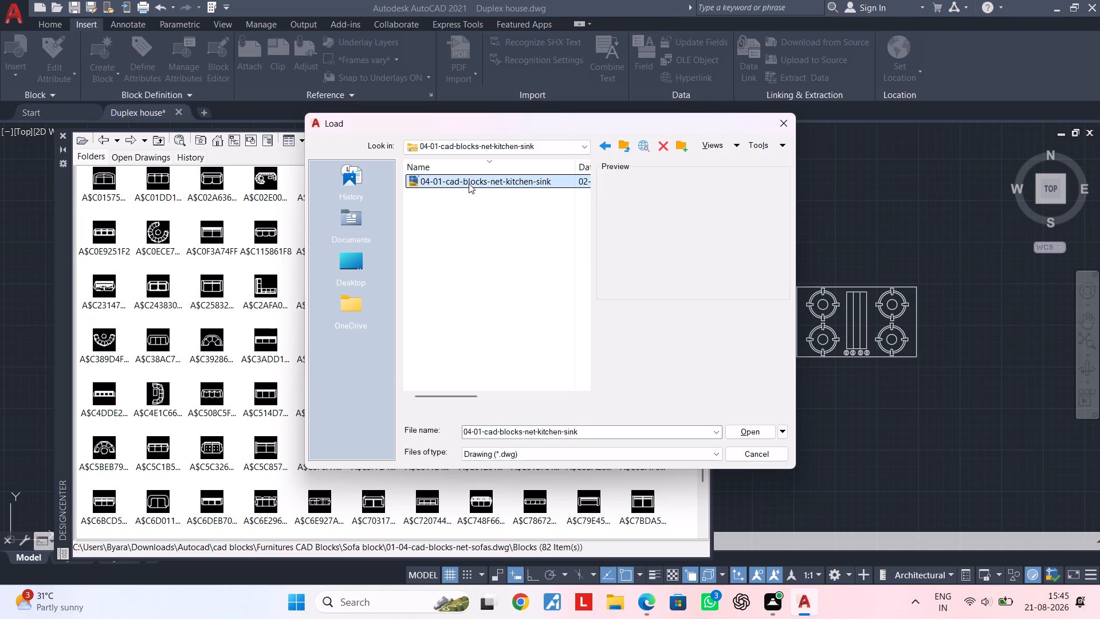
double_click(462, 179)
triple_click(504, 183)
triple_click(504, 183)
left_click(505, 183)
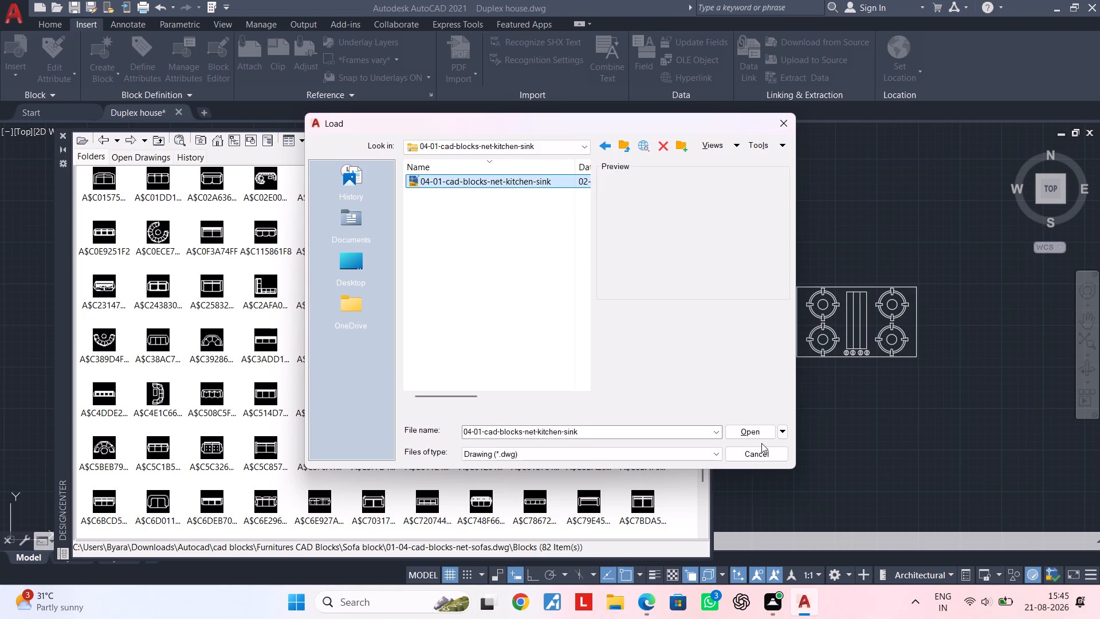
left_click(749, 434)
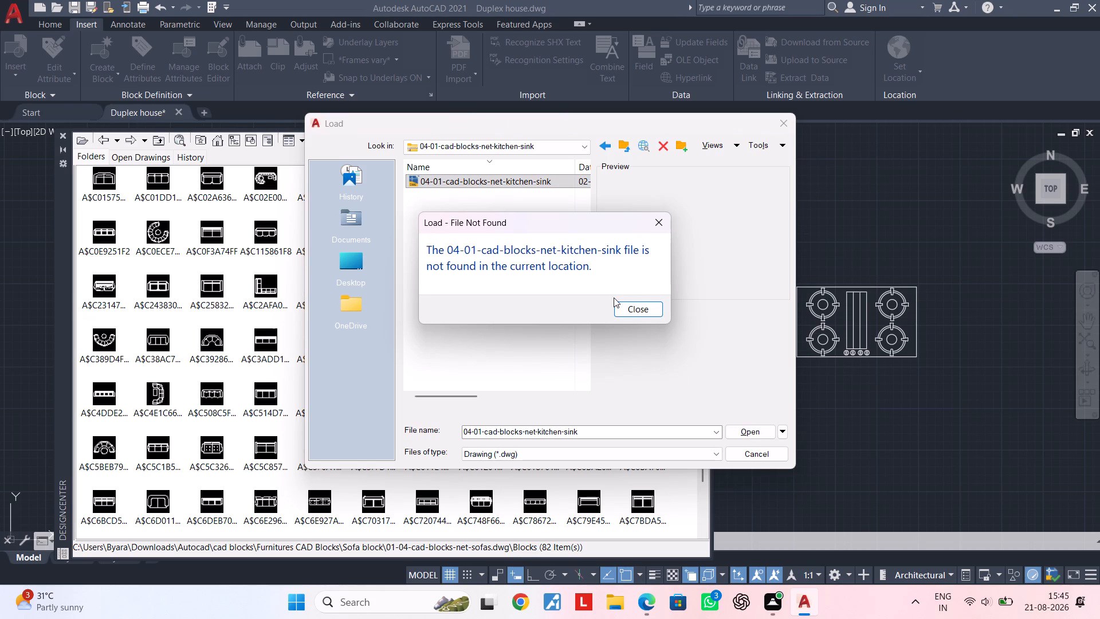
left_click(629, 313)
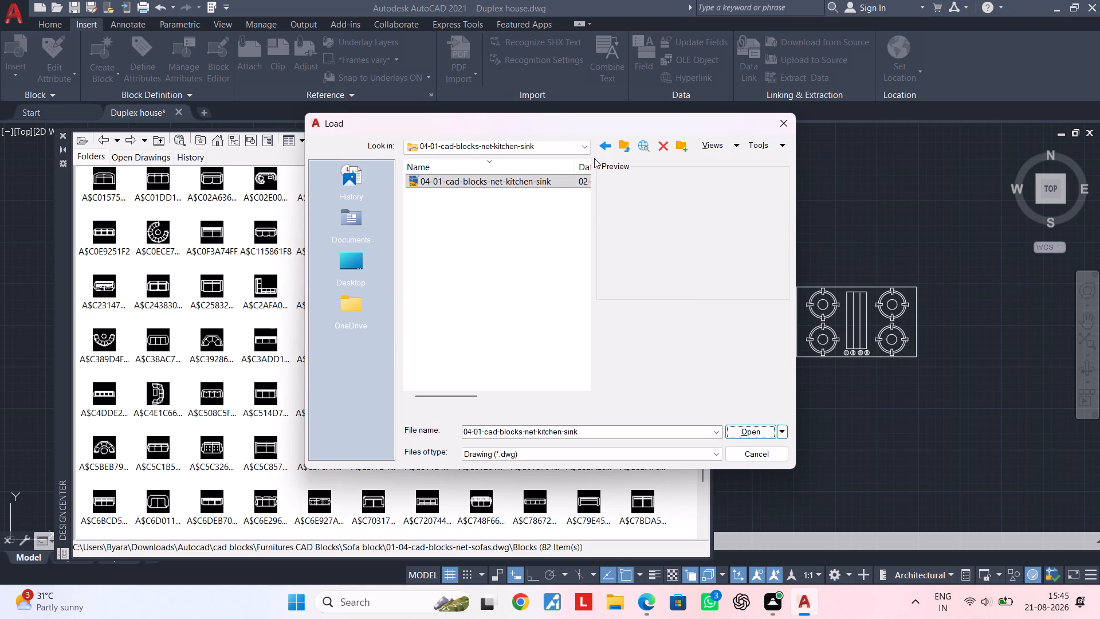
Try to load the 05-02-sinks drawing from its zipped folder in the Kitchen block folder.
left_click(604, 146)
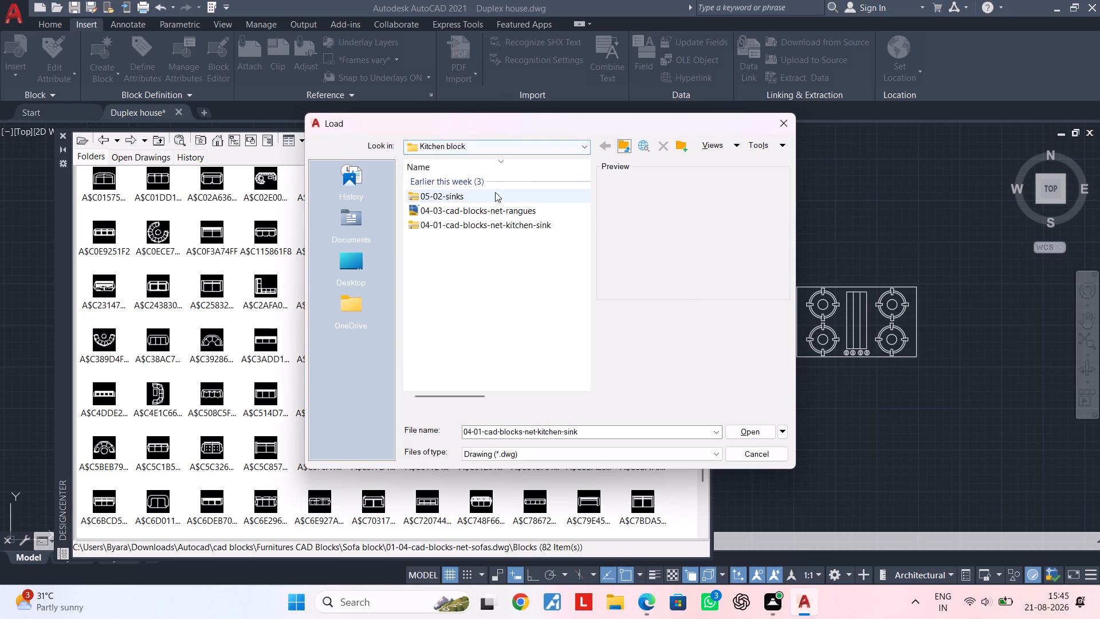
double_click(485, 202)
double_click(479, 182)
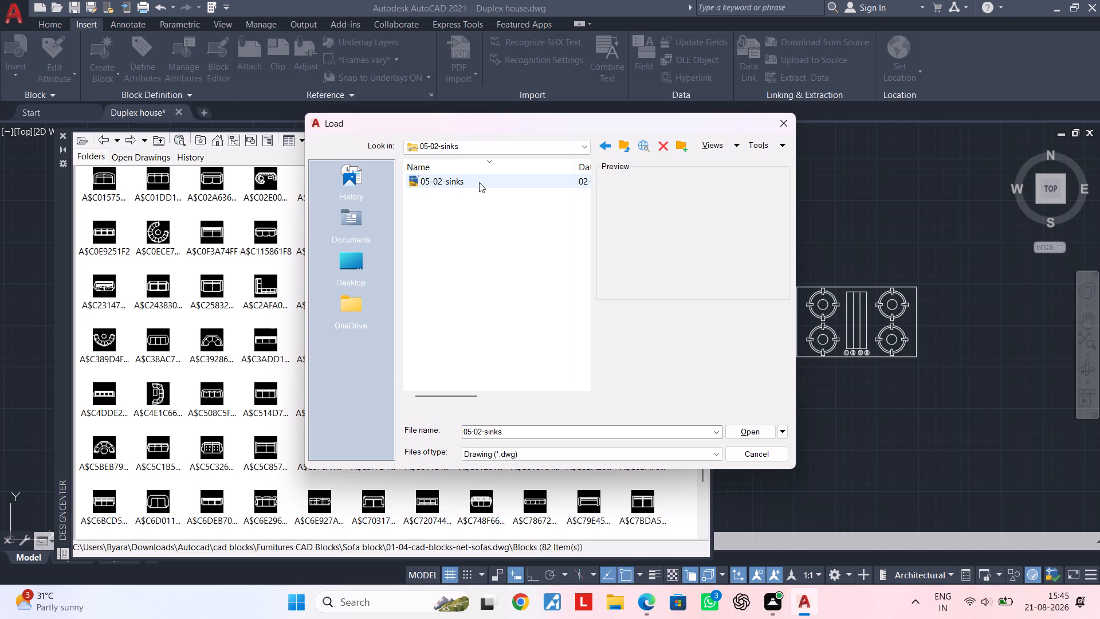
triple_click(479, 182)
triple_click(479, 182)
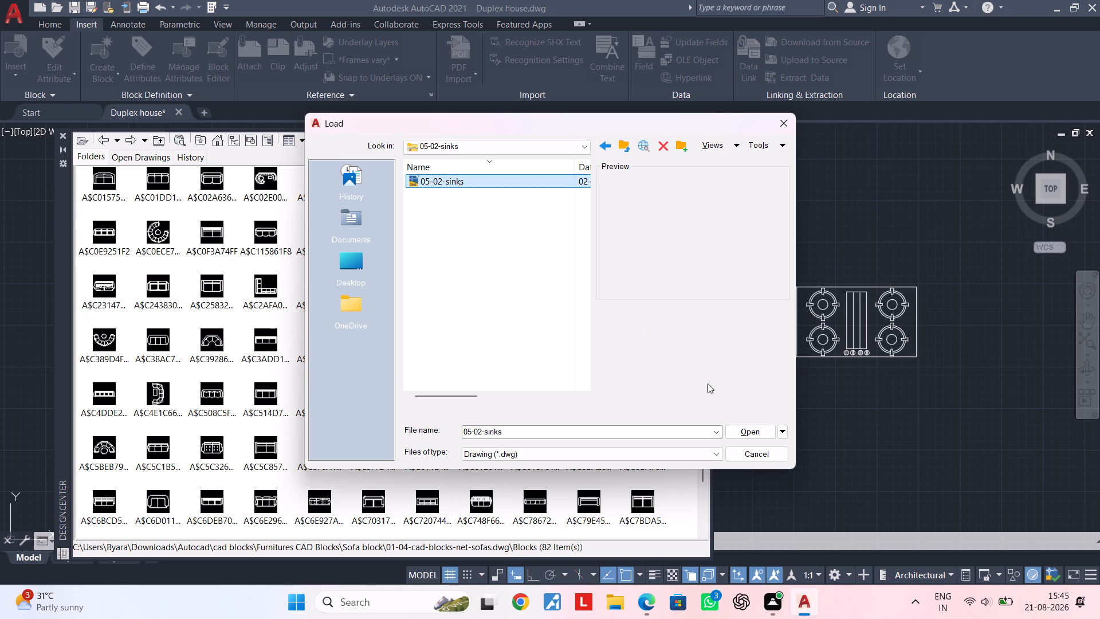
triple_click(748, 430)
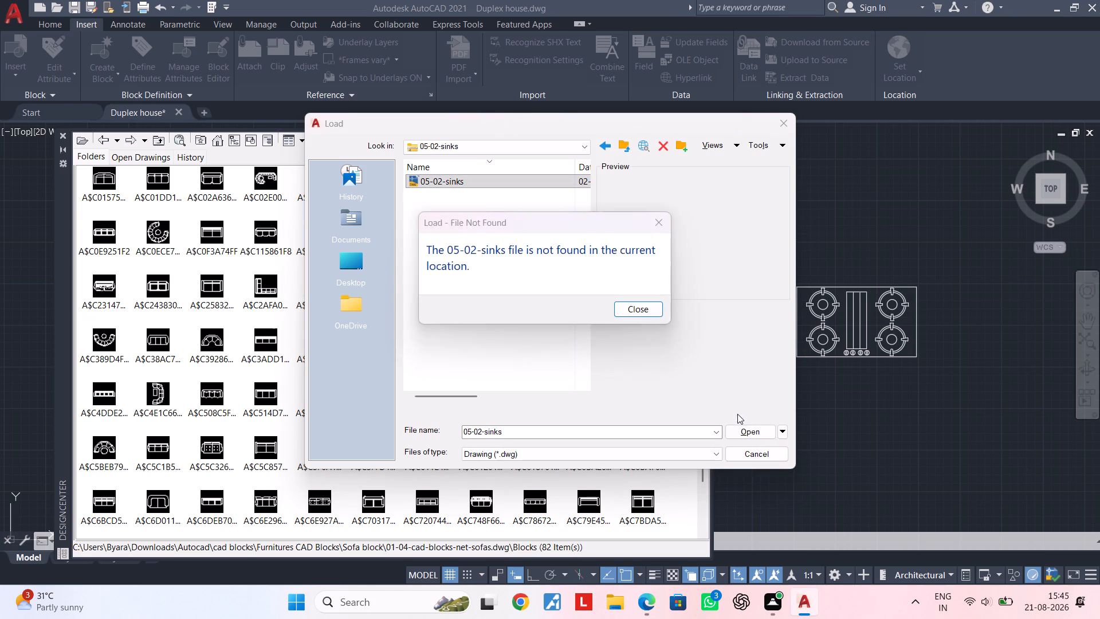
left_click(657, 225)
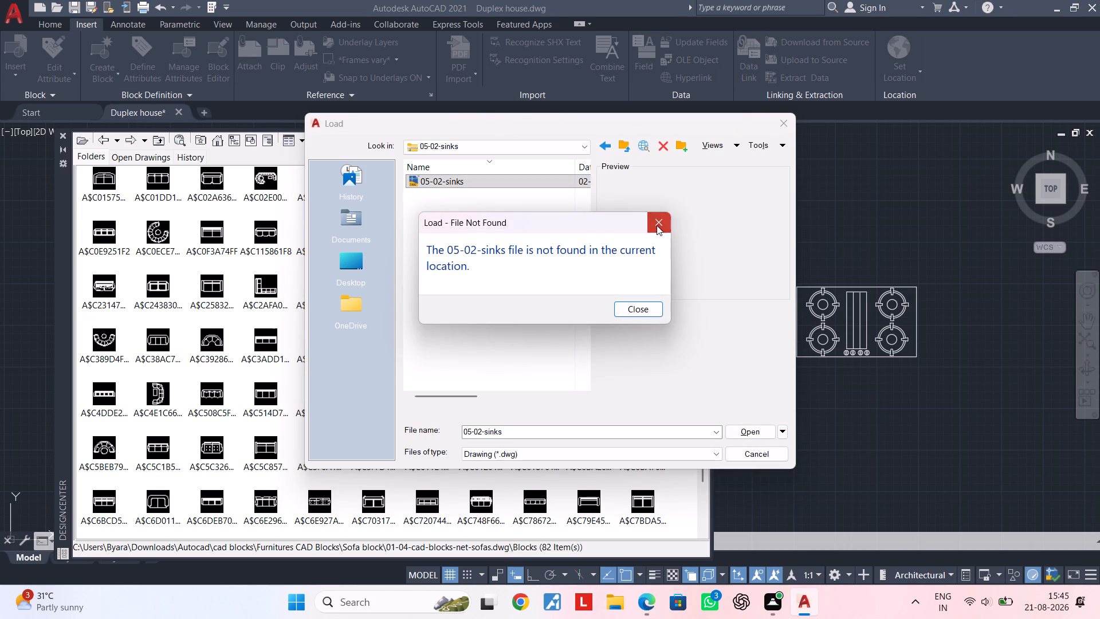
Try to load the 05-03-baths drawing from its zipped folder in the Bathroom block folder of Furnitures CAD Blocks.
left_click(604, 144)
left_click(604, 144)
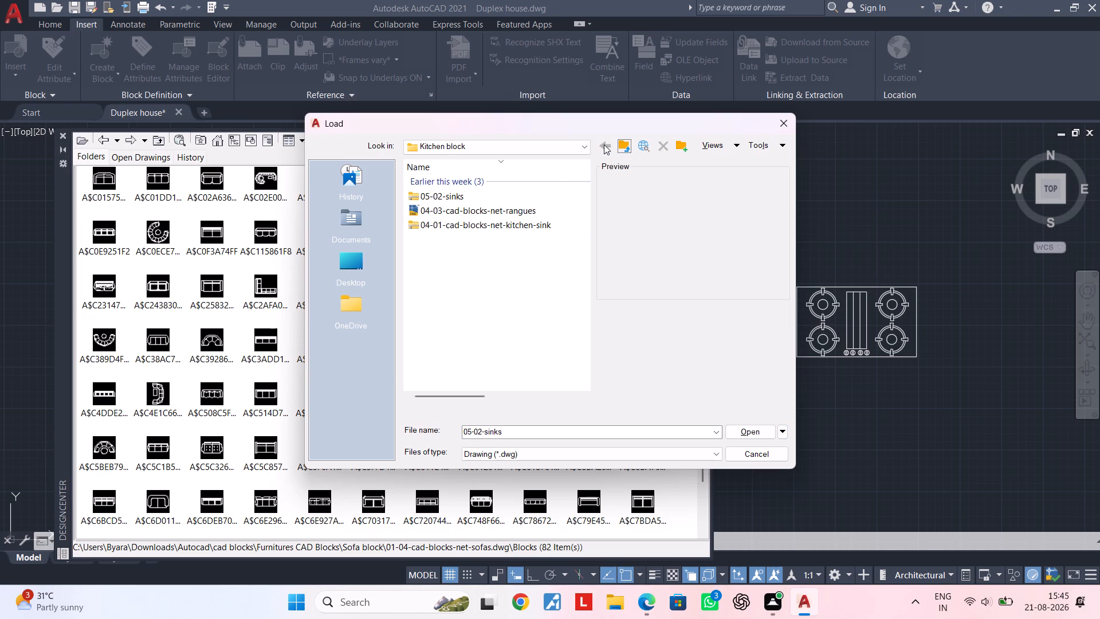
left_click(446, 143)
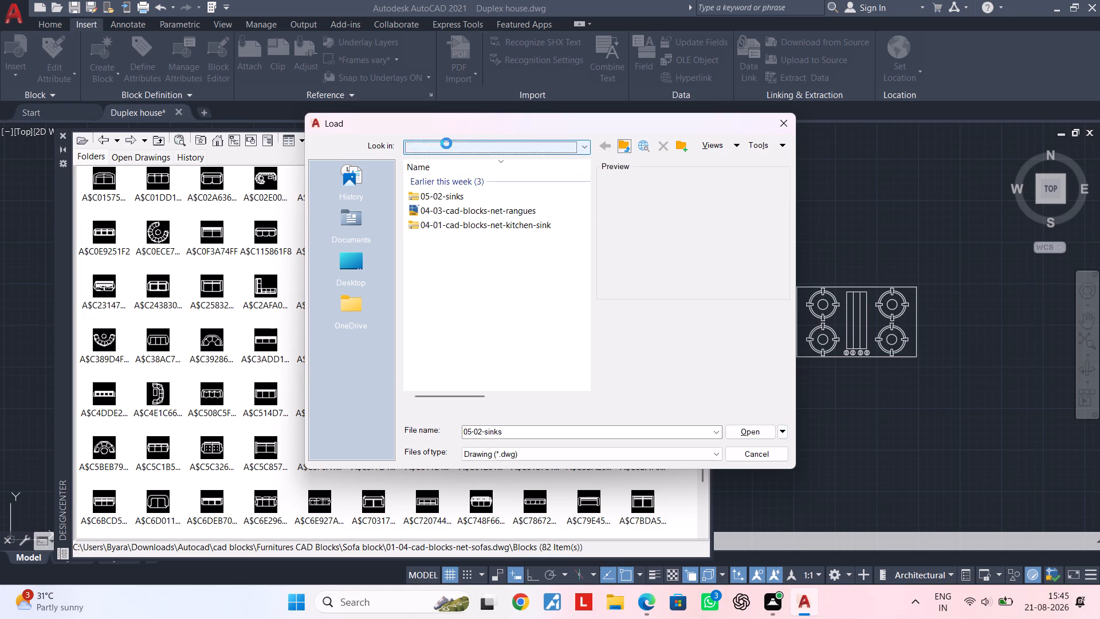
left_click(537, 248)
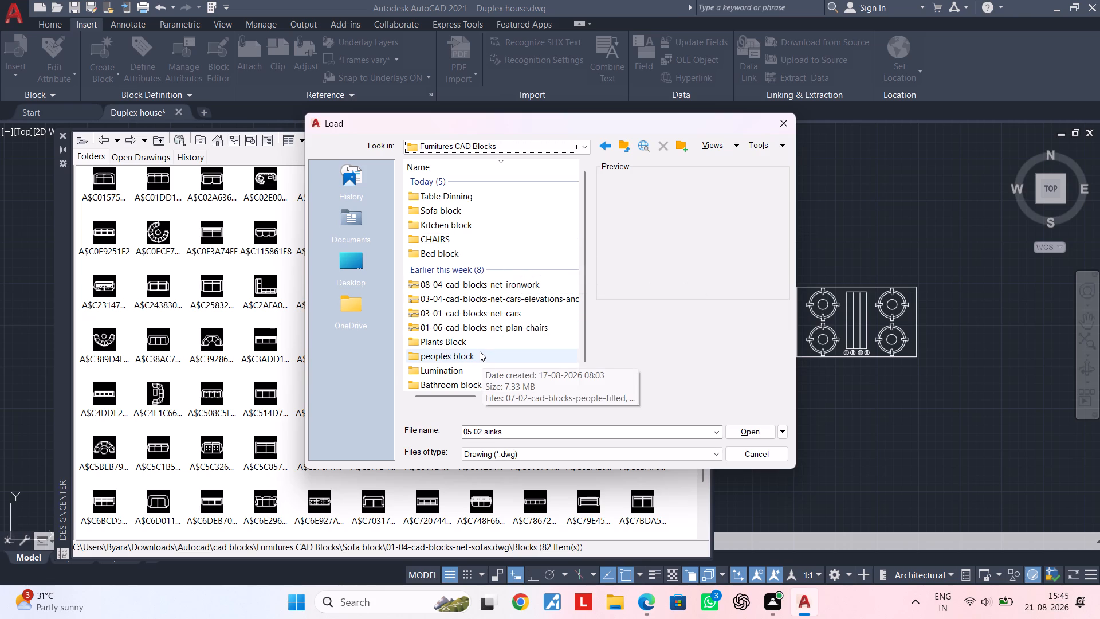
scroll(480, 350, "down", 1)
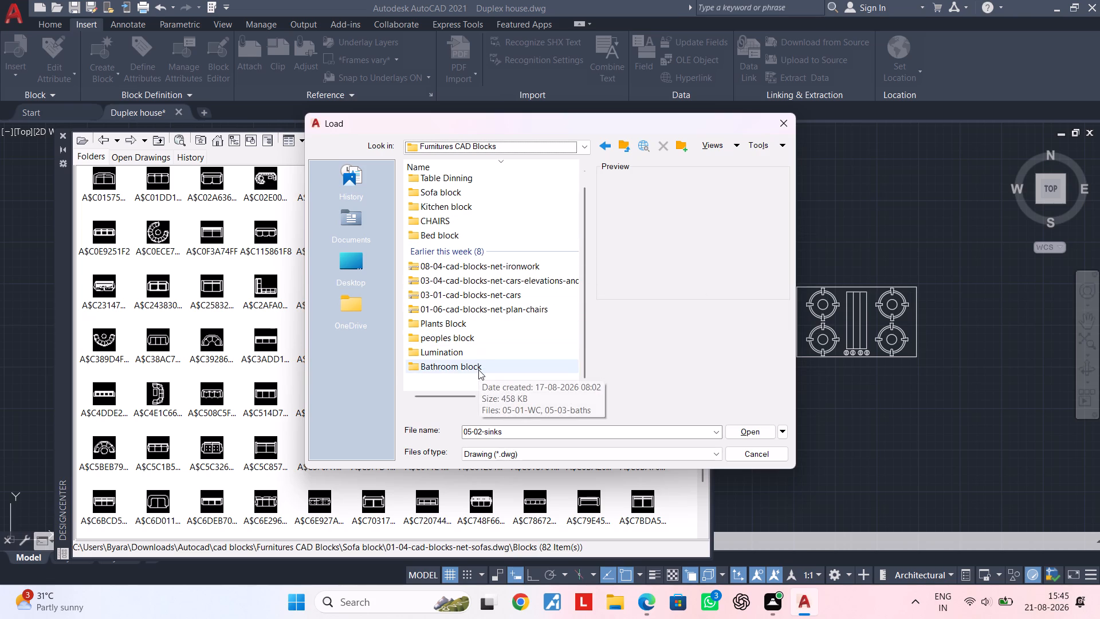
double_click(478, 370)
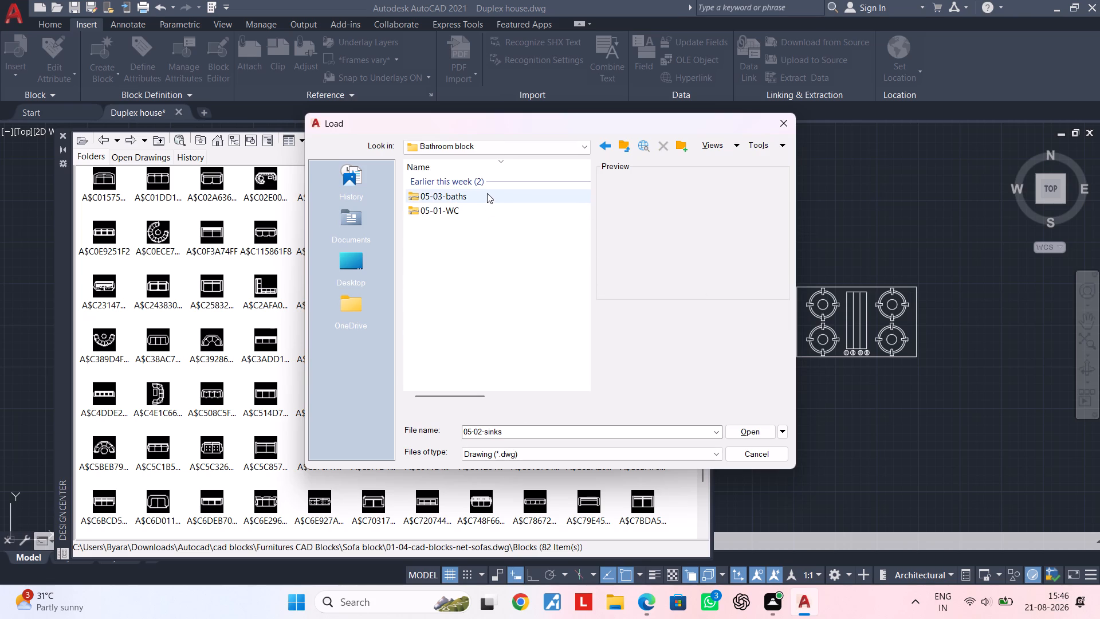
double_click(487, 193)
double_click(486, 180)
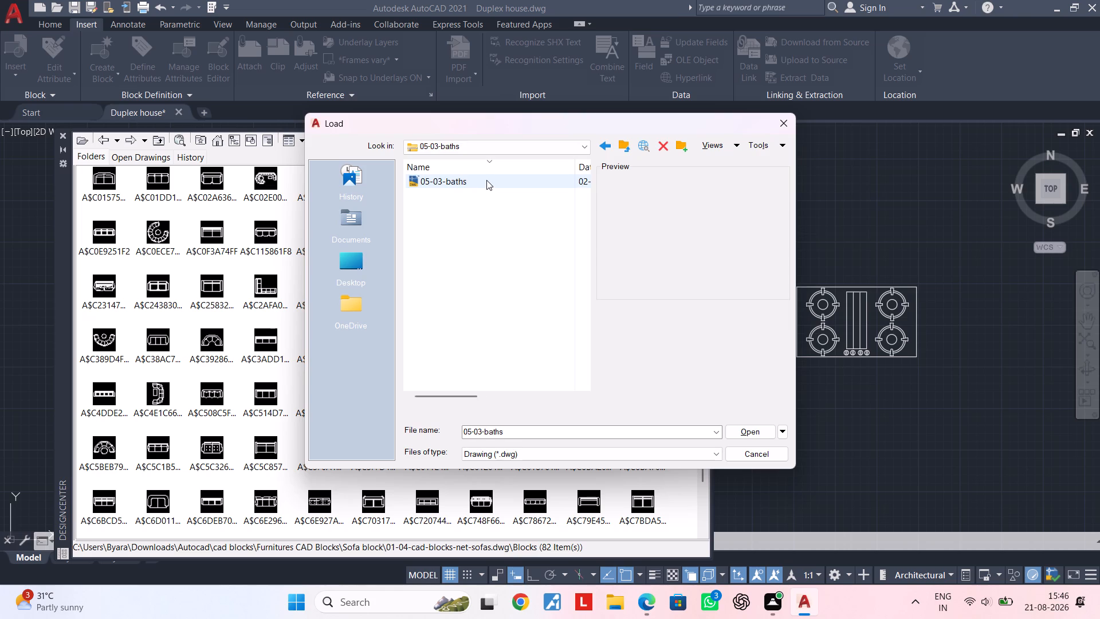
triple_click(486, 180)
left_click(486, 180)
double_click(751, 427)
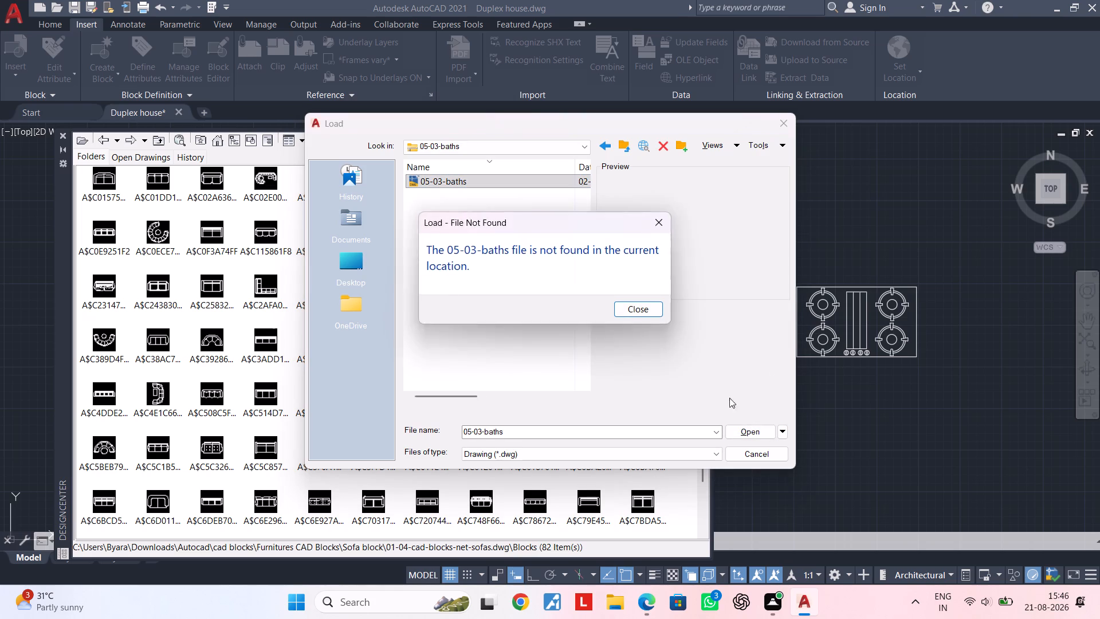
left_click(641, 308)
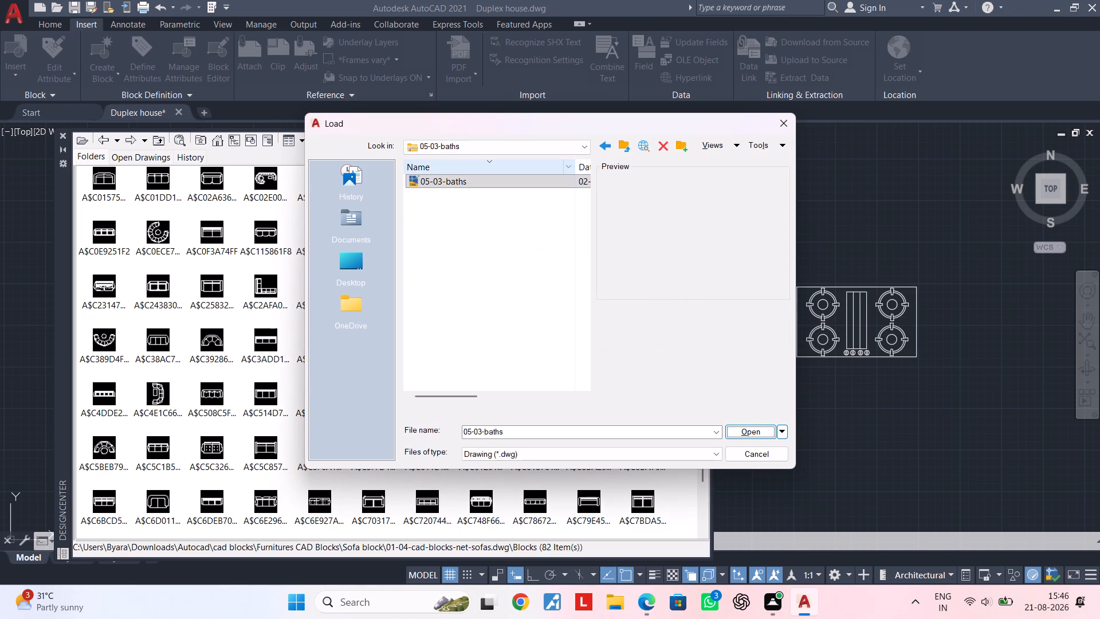
Look through the Furnitures CAD Blocks folder for another source of sink blocks, and leave without loading a file.
left_click(583, 151)
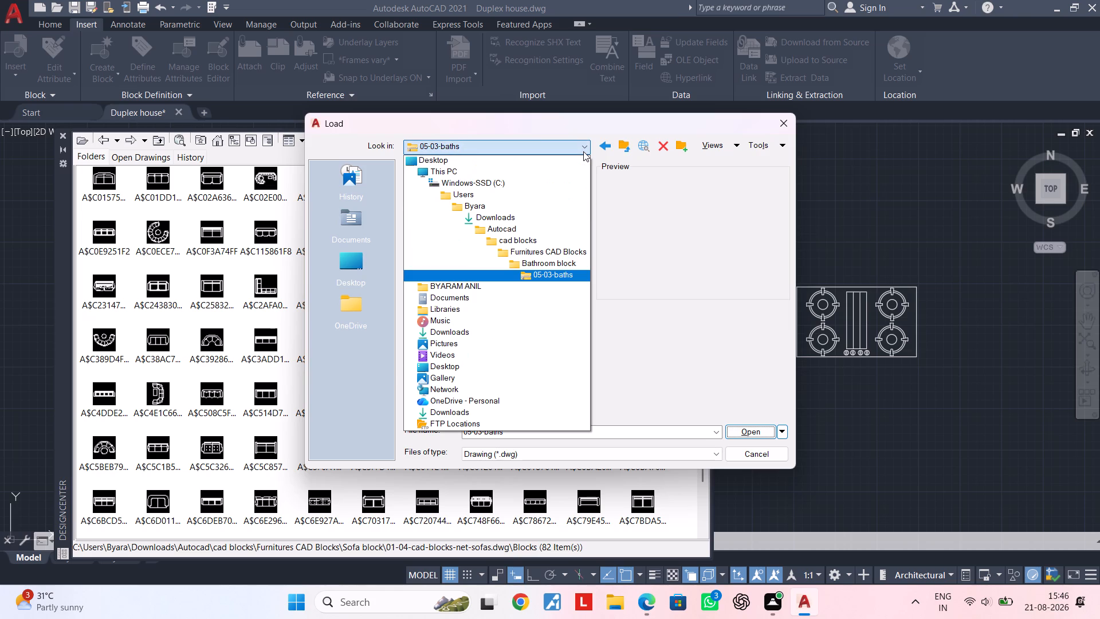
left_click(583, 151)
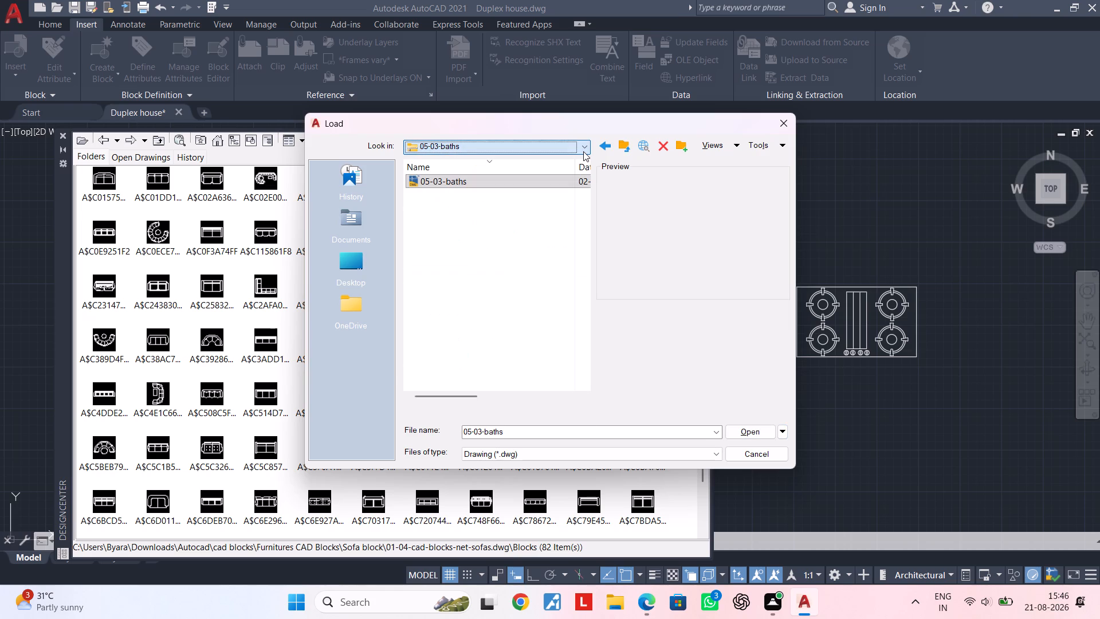
left_click(606, 146)
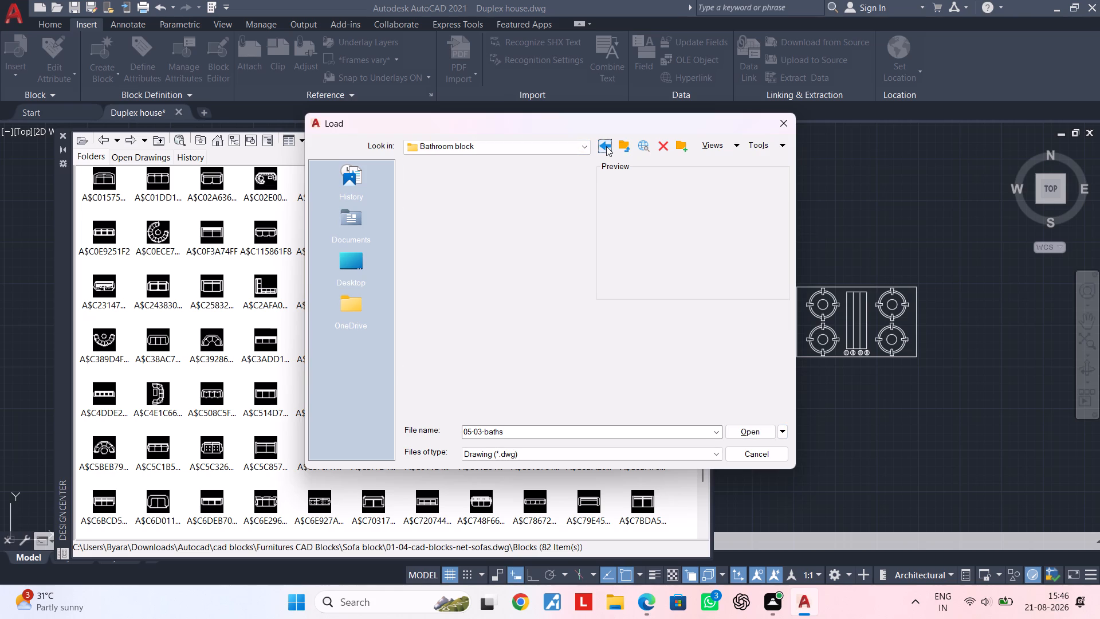
left_click(606, 146)
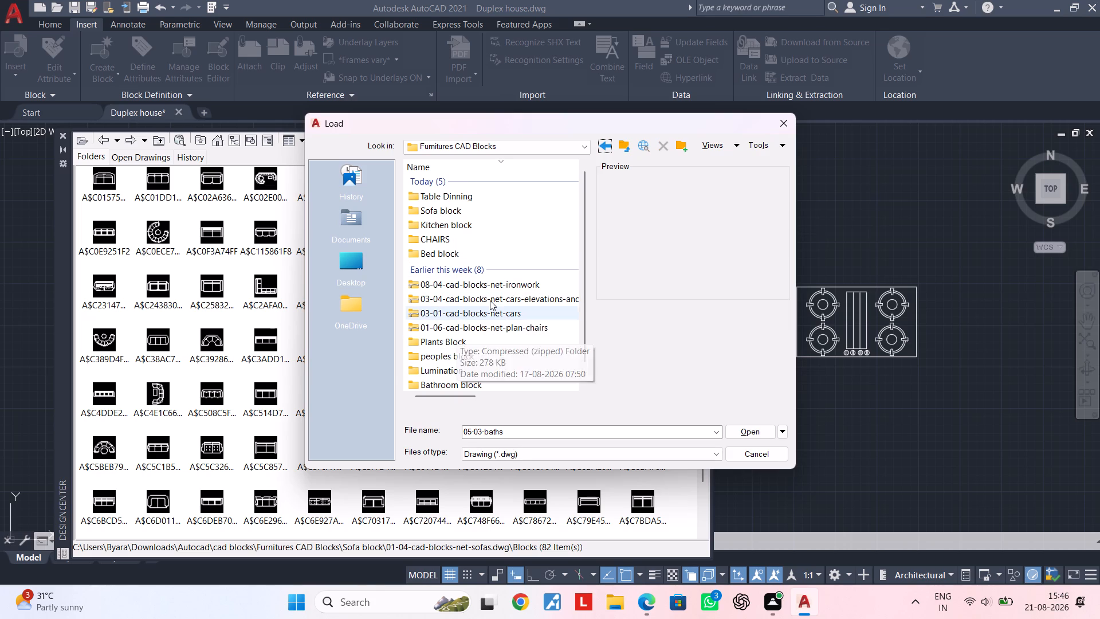
scroll(493, 280, "down", 2)
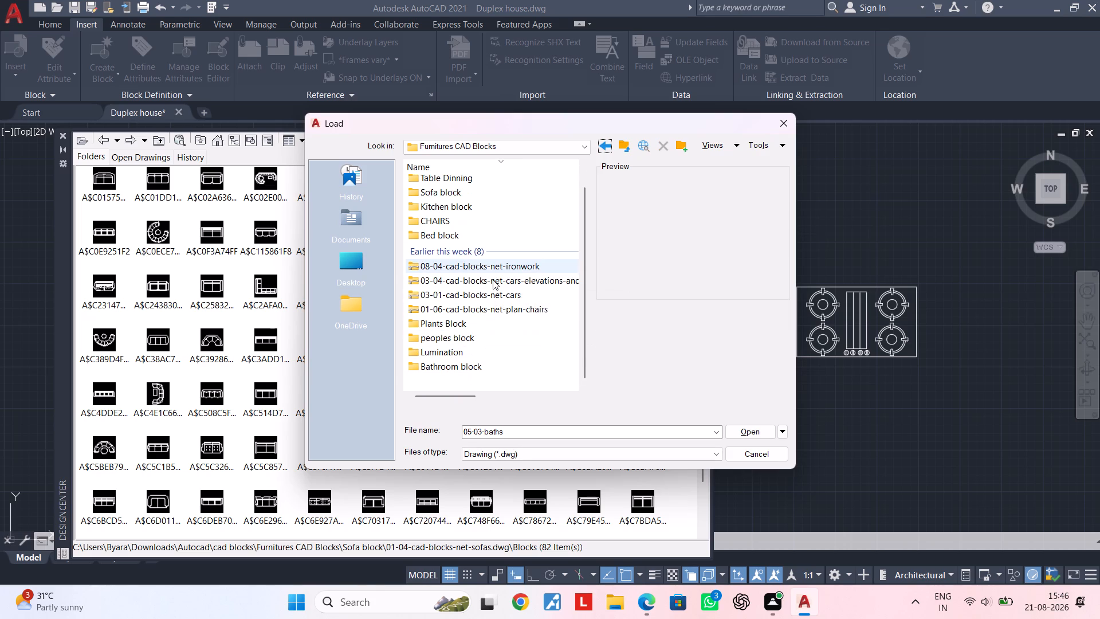
scroll(492, 279, "up", 1)
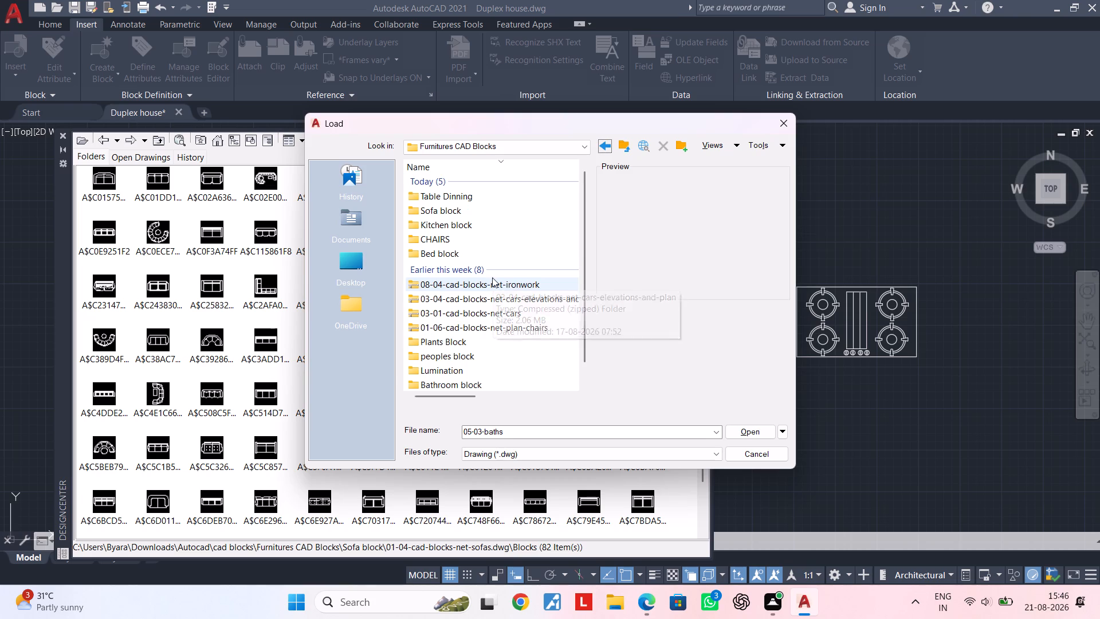
scroll(492, 277, "up", 1)
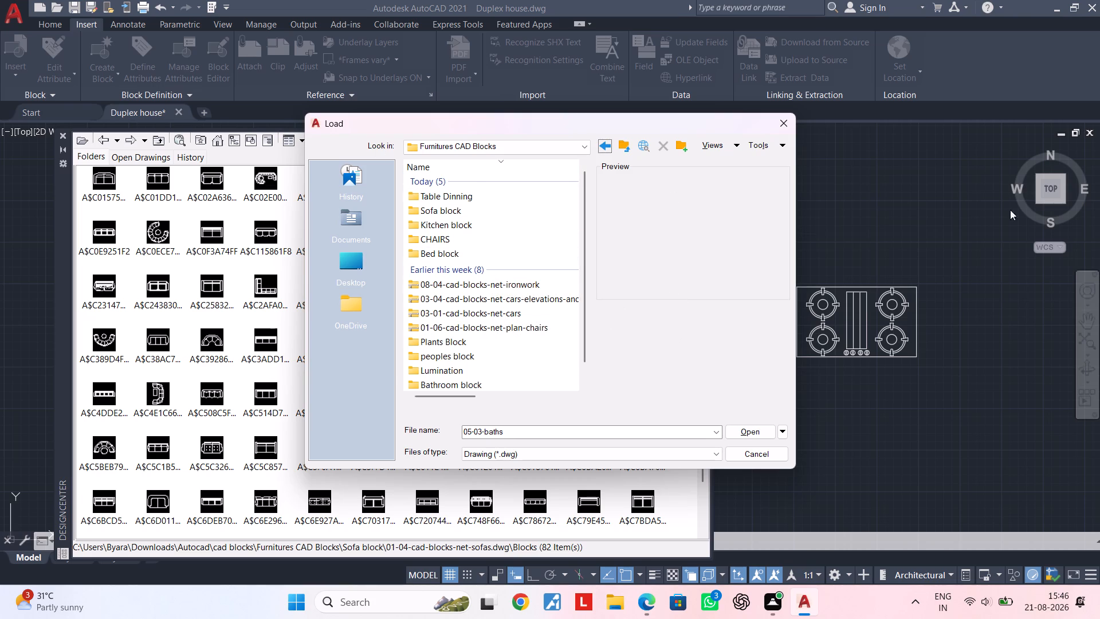
left_click(785, 120)
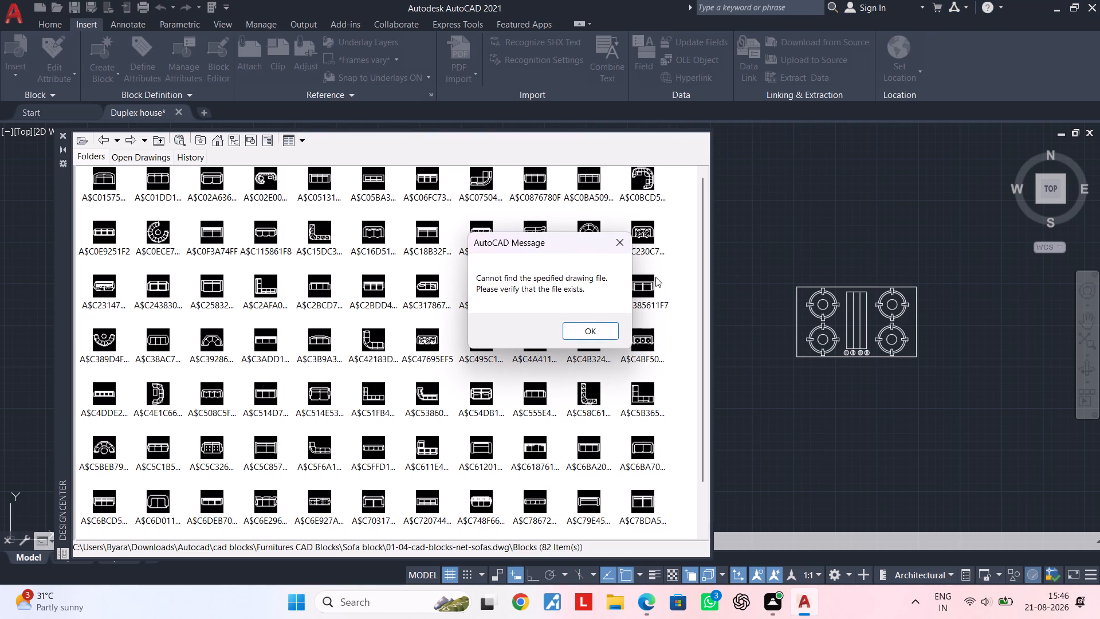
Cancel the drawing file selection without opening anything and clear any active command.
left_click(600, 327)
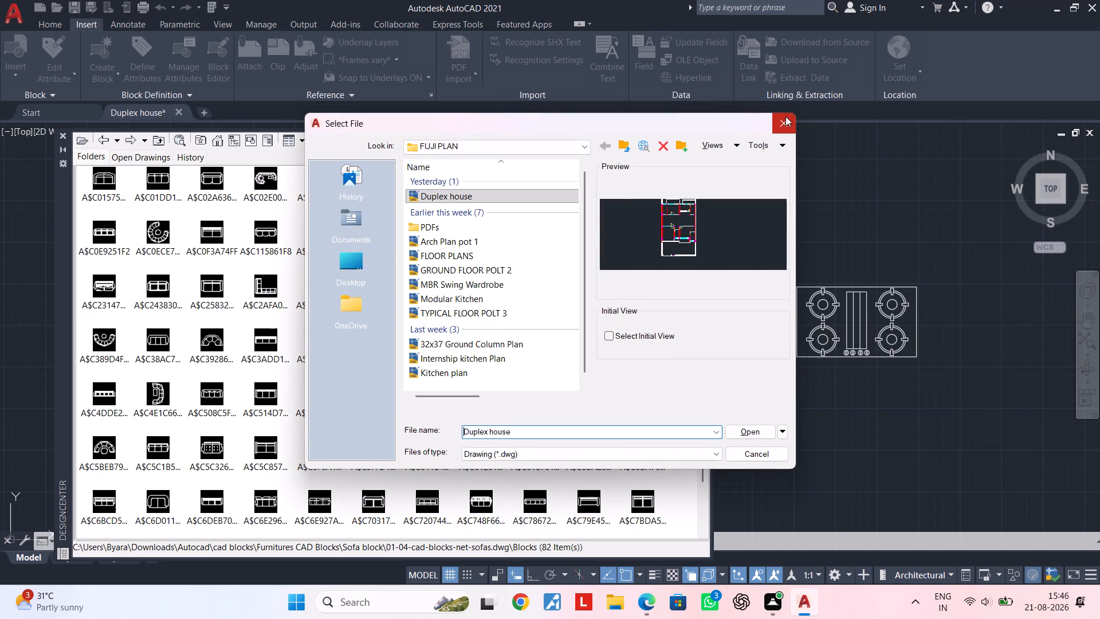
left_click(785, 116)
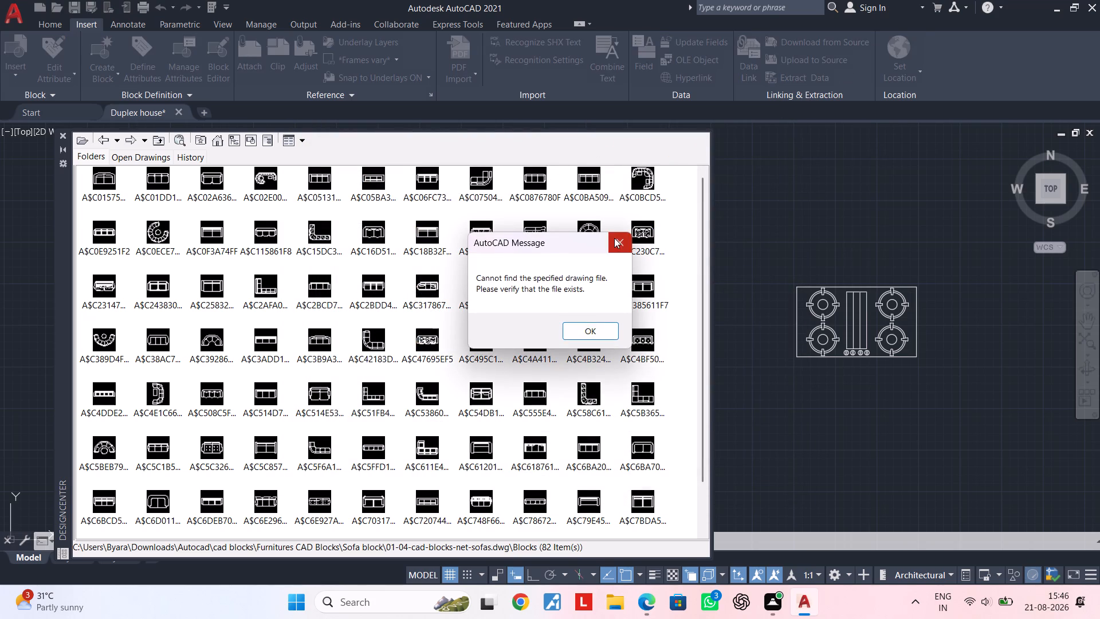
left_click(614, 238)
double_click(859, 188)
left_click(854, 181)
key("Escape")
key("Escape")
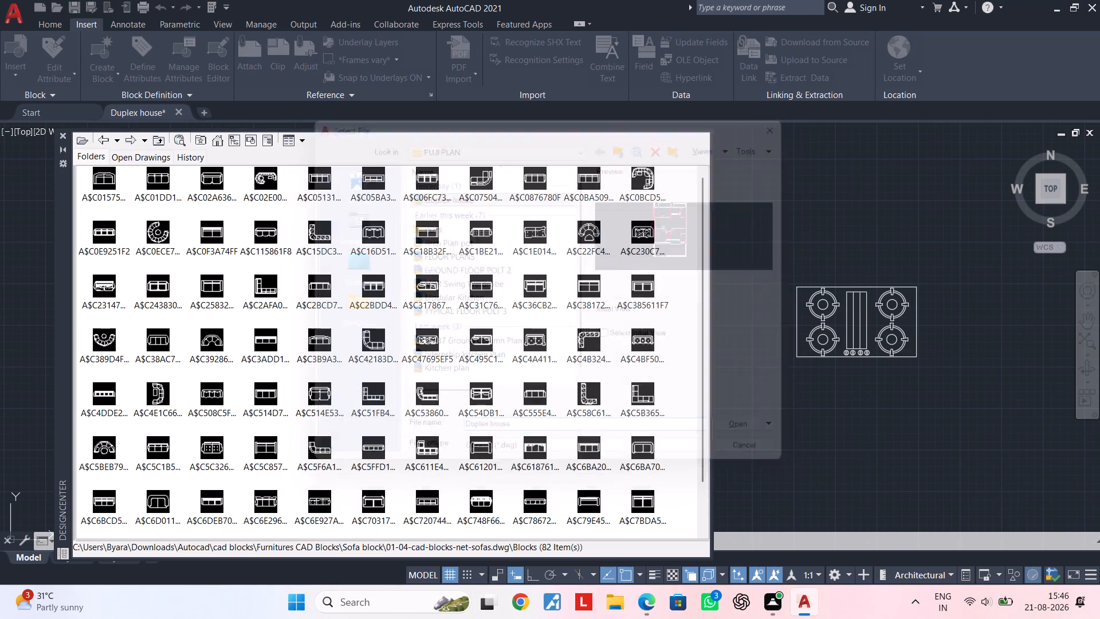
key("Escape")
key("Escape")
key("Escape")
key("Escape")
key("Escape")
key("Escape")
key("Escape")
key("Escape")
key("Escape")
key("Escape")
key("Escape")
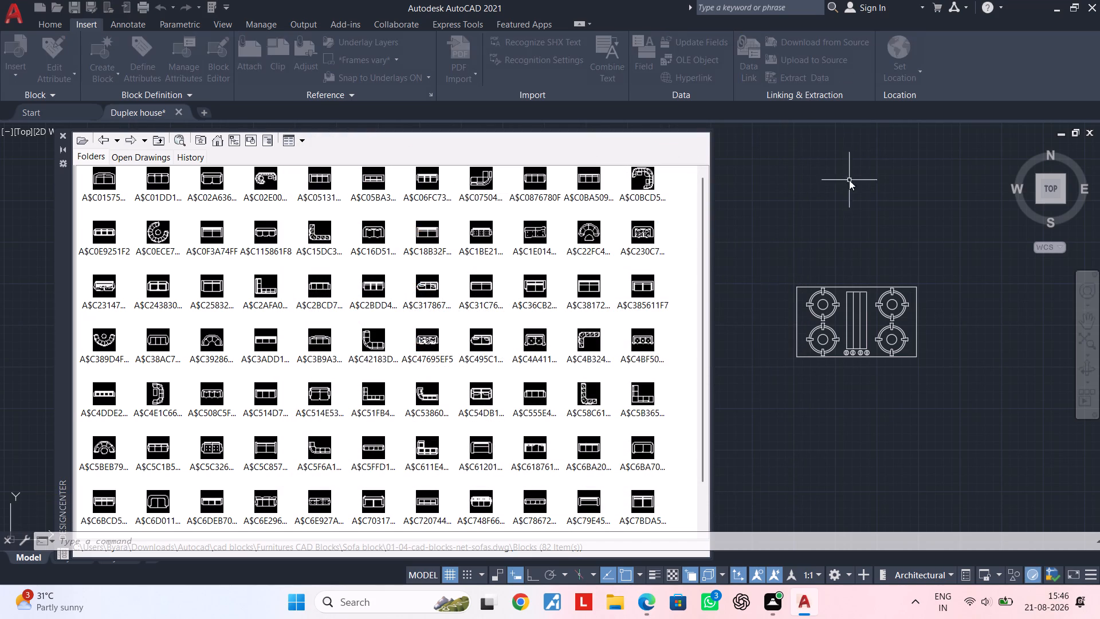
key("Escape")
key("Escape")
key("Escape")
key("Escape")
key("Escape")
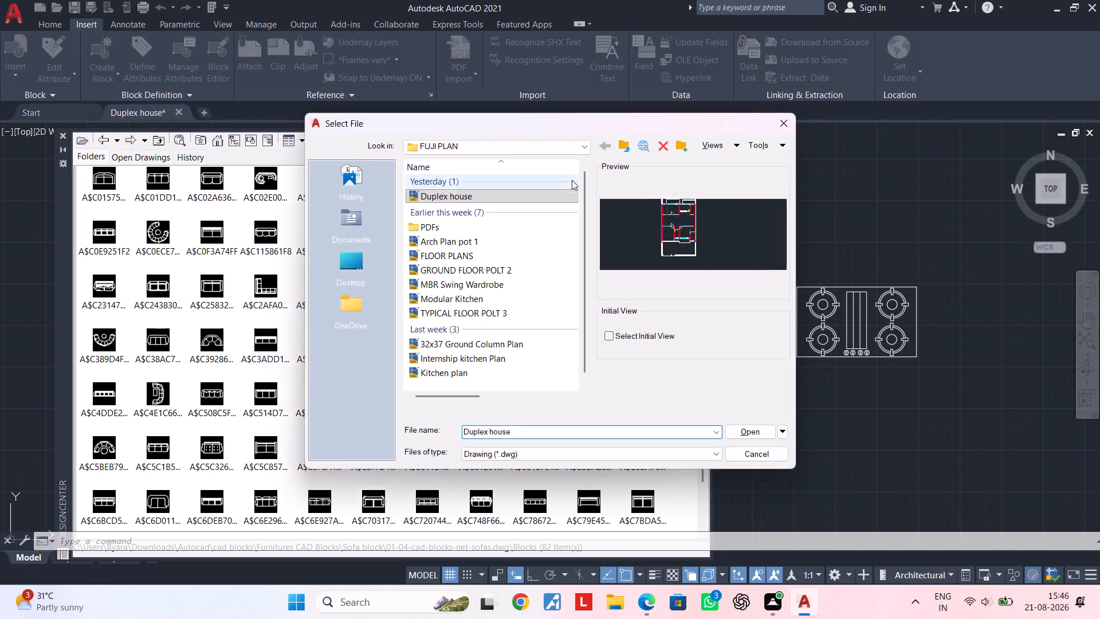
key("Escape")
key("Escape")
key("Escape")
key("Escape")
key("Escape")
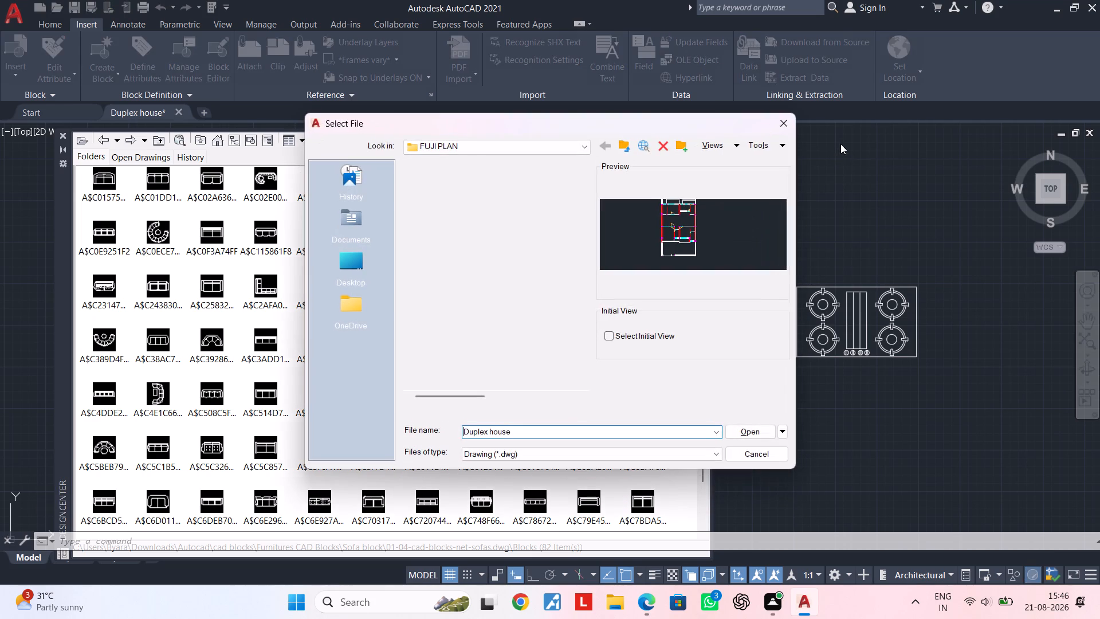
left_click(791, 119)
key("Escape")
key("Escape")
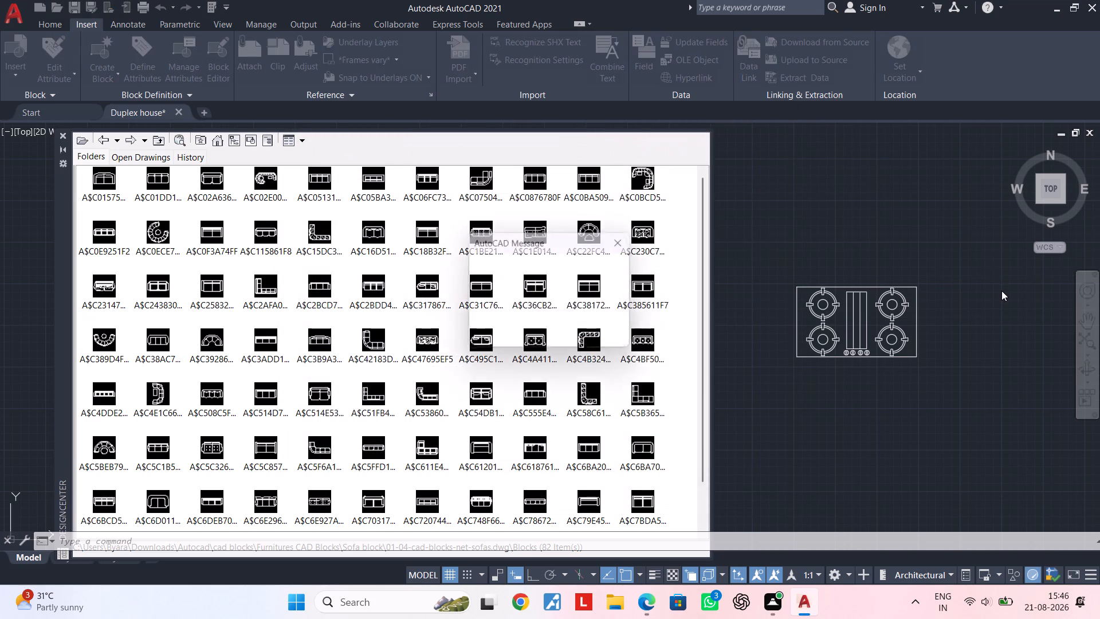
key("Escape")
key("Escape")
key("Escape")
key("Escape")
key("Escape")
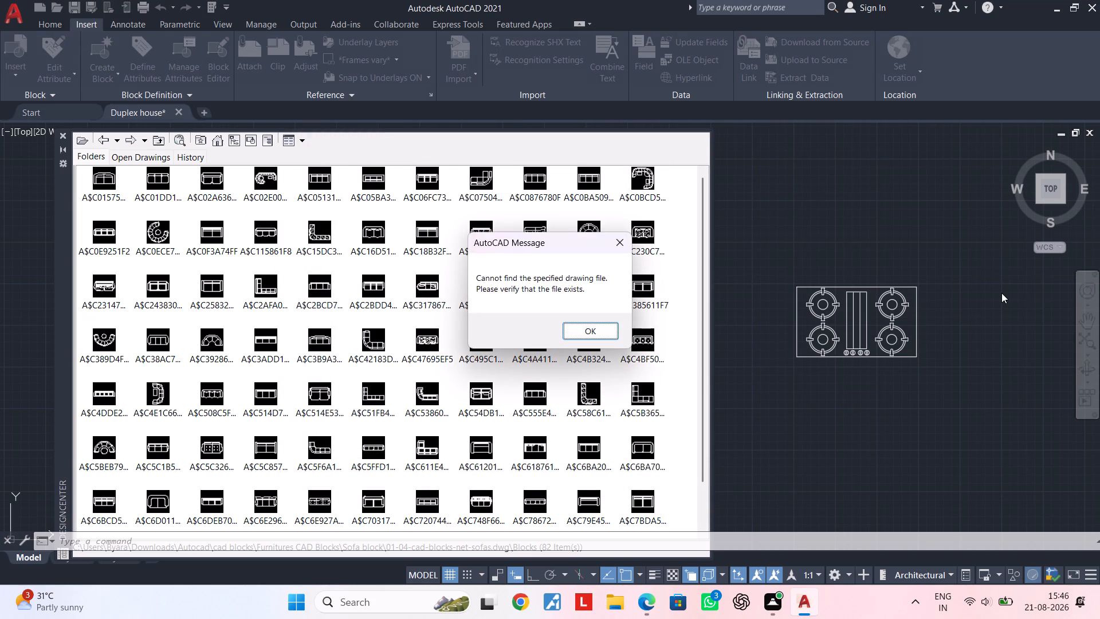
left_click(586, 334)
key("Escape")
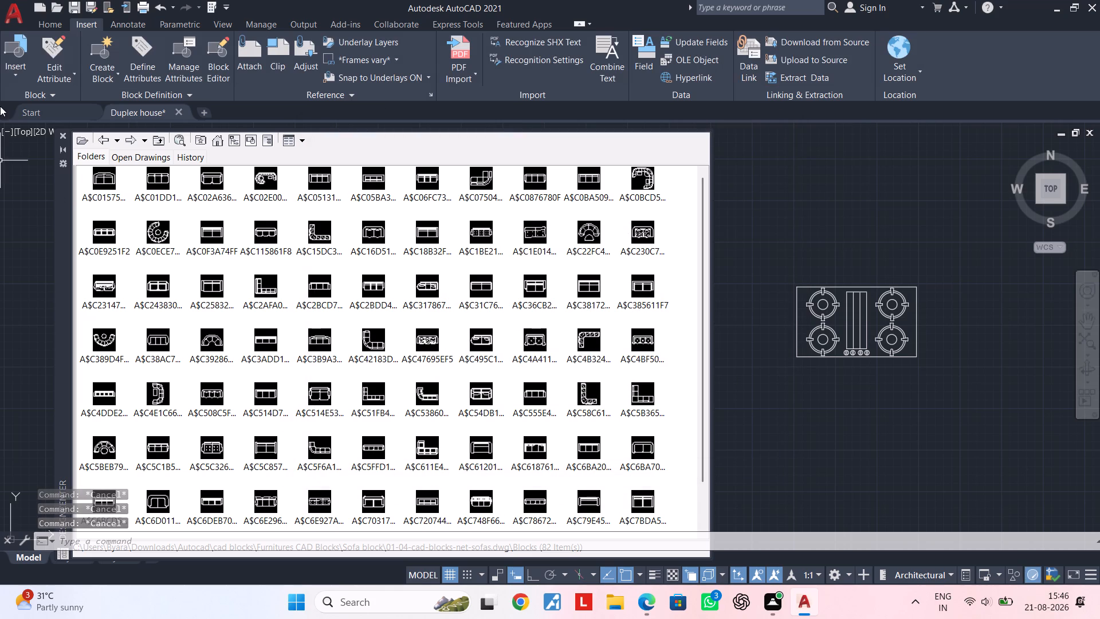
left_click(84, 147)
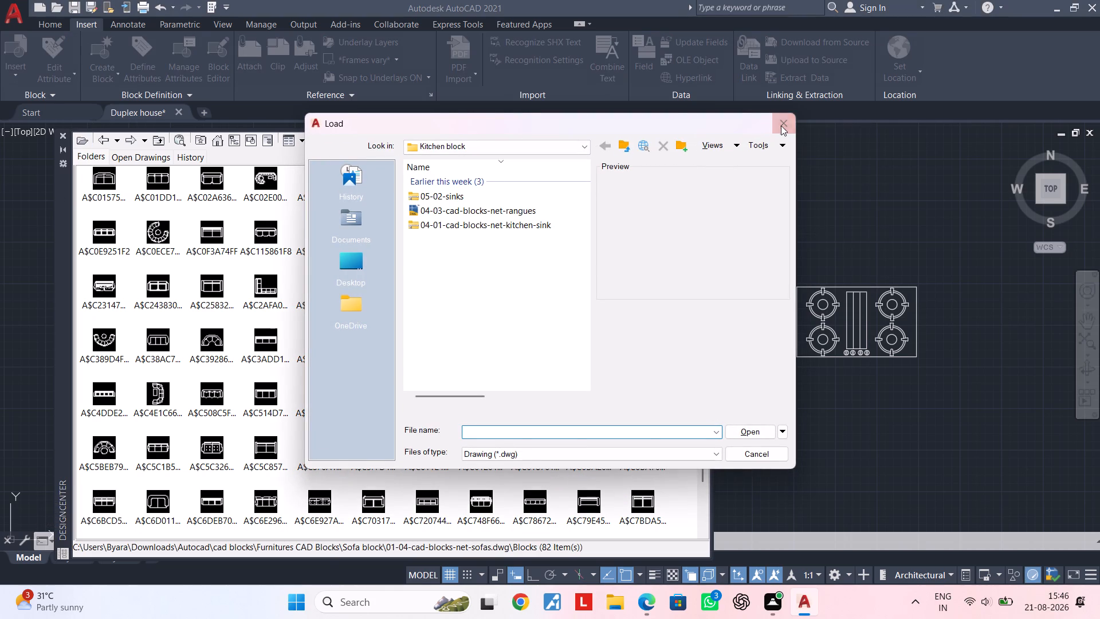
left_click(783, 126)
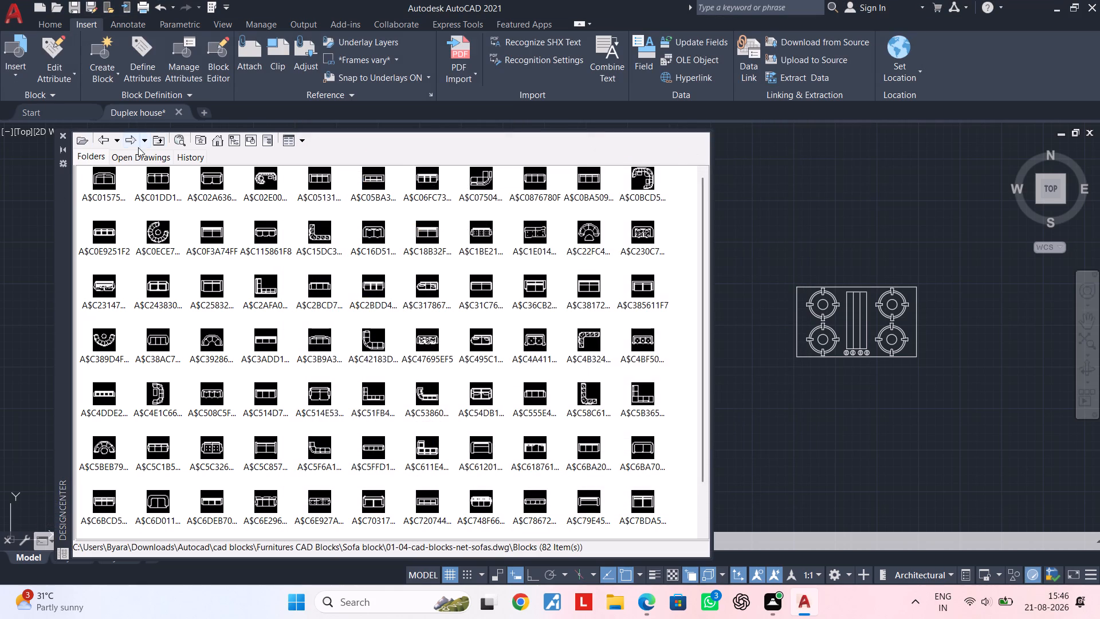
Look back through the previously visited DesignCenter content, including the Home - Space Planner blocks, for a sink block.
double_click(109, 146)
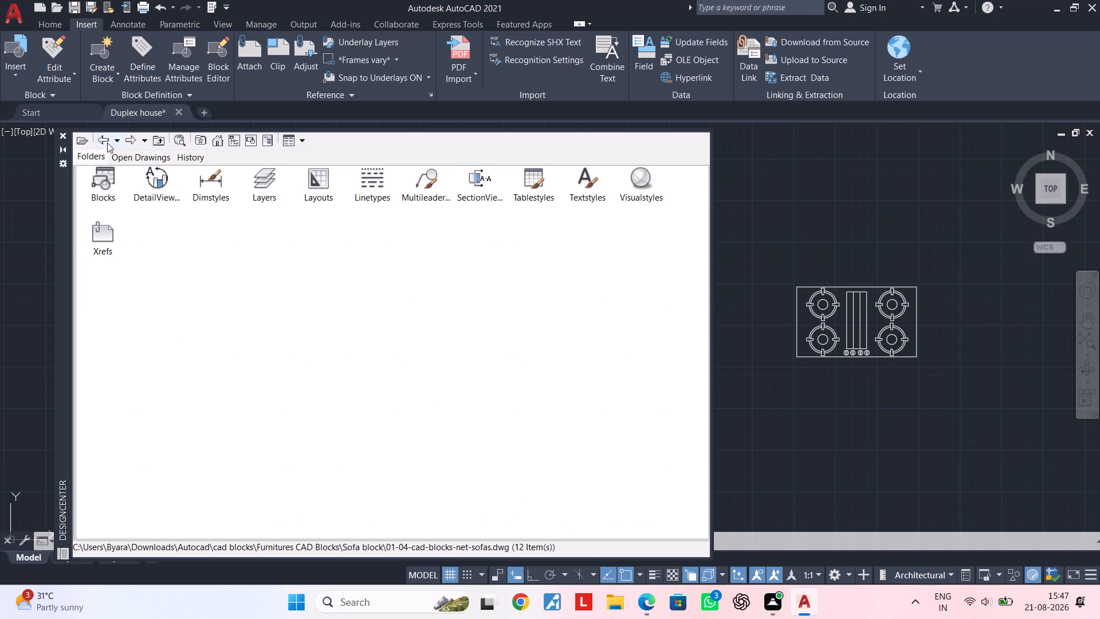
left_click(107, 141)
triple_click(107, 141)
triple_click(107, 141)
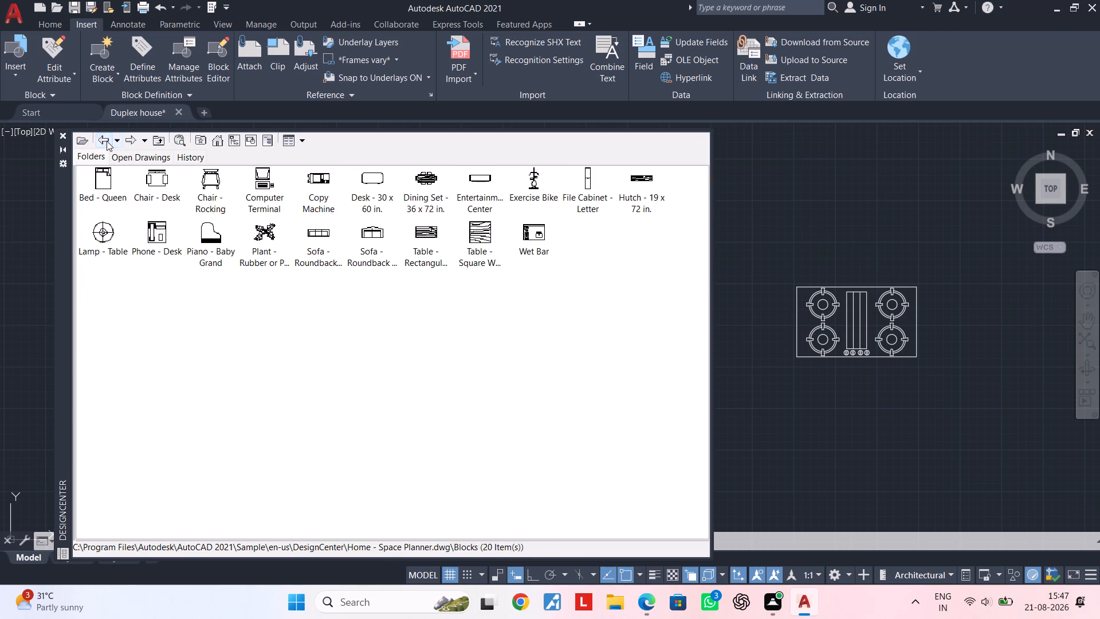
left_click(107, 141)
double_click(110, 180)
left_click(106, 144)
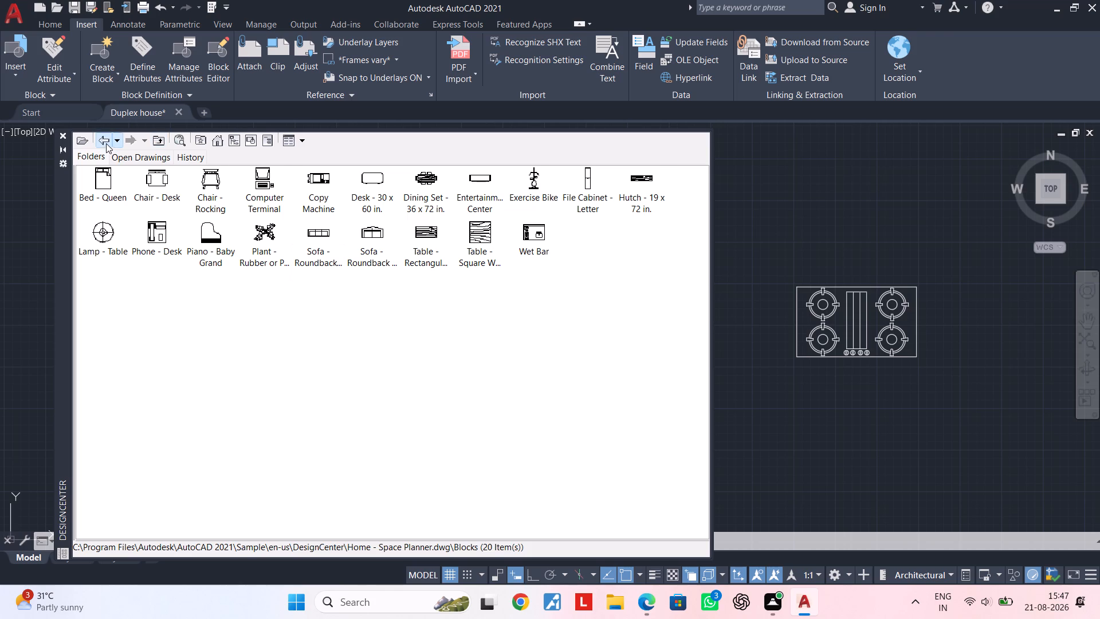
double_click(103, 138)
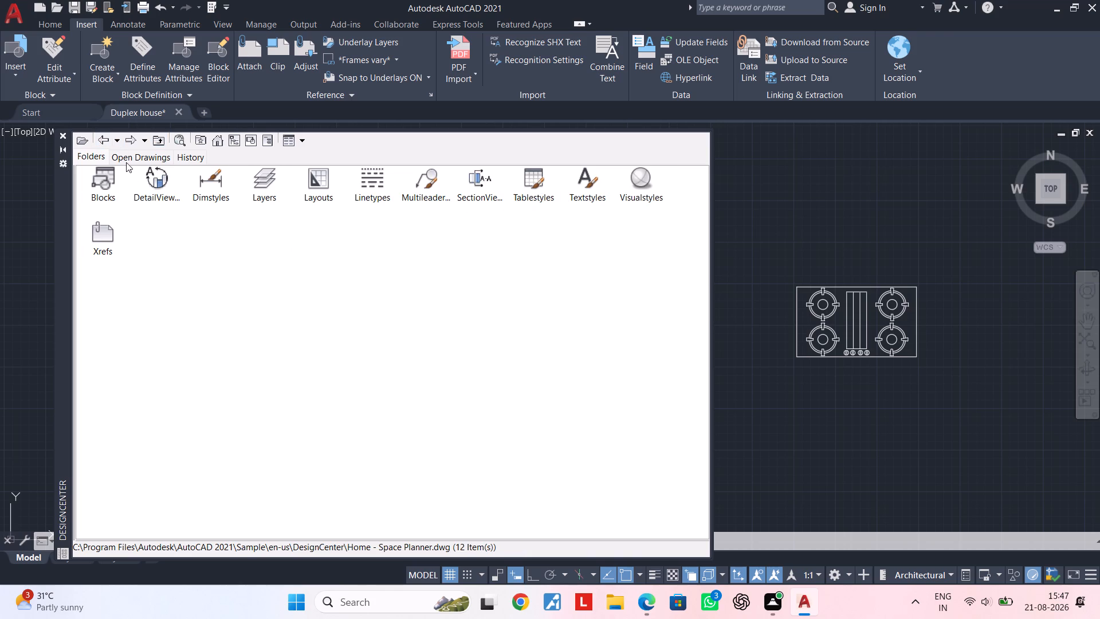
left_click(109, 144)
left_click(109, 144)
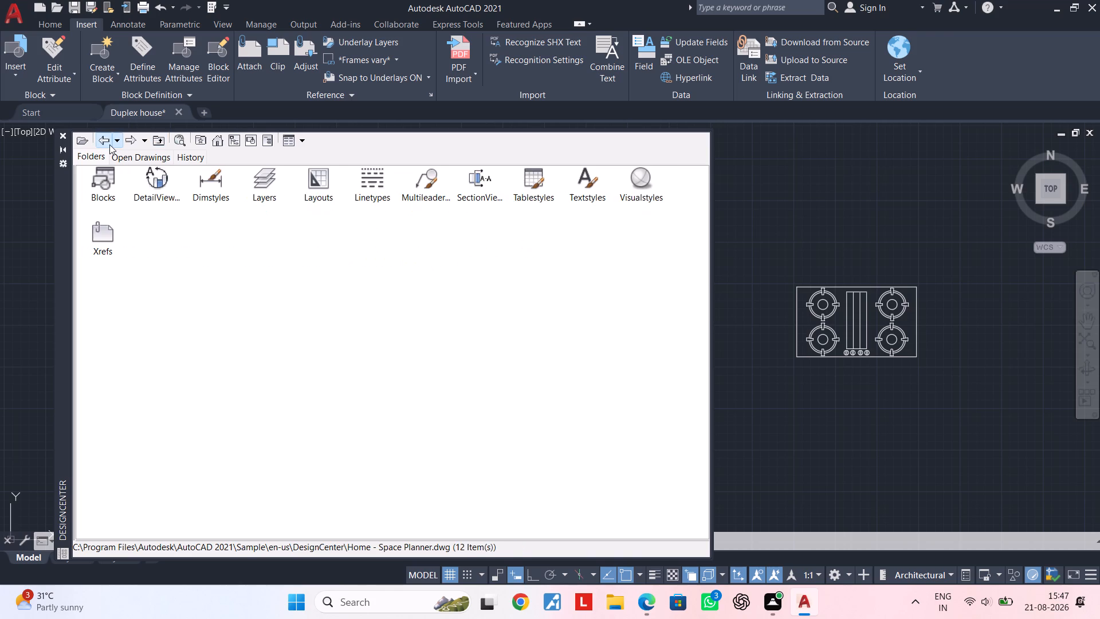
left_click(109, 144)
double_click(109, 144)
left_click(109, 144)
Insert the Sink-single - 30 in top block from the DesignCenter sample Kitchens.dwg just above the cooktop, and close DesignCenter.
left_click(215, 143)
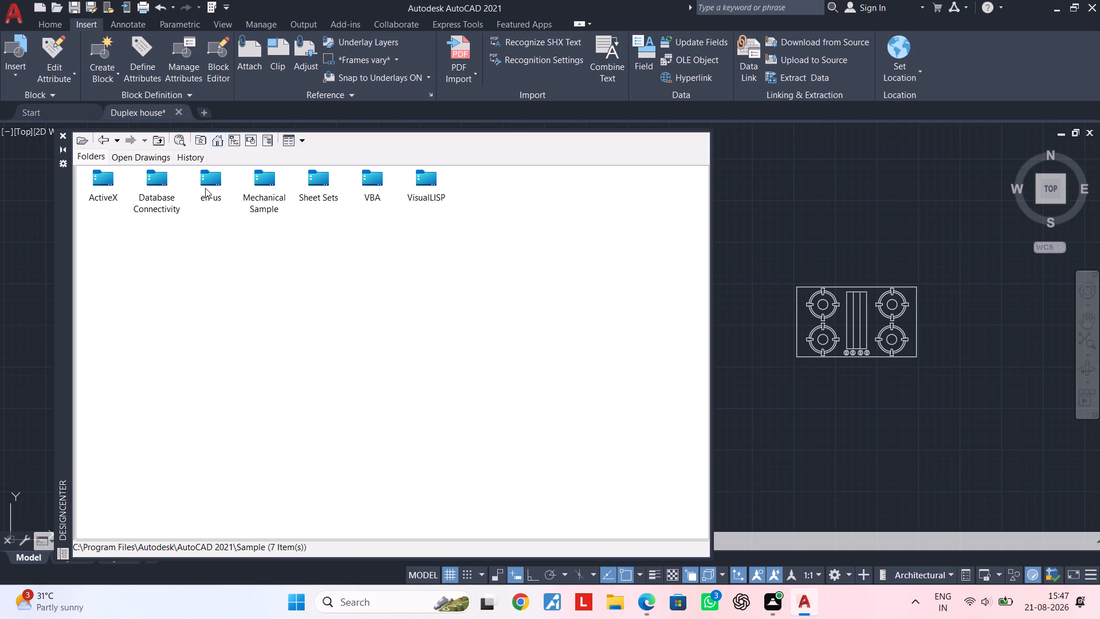
double_click(205, 188)
double_click(108, 189)
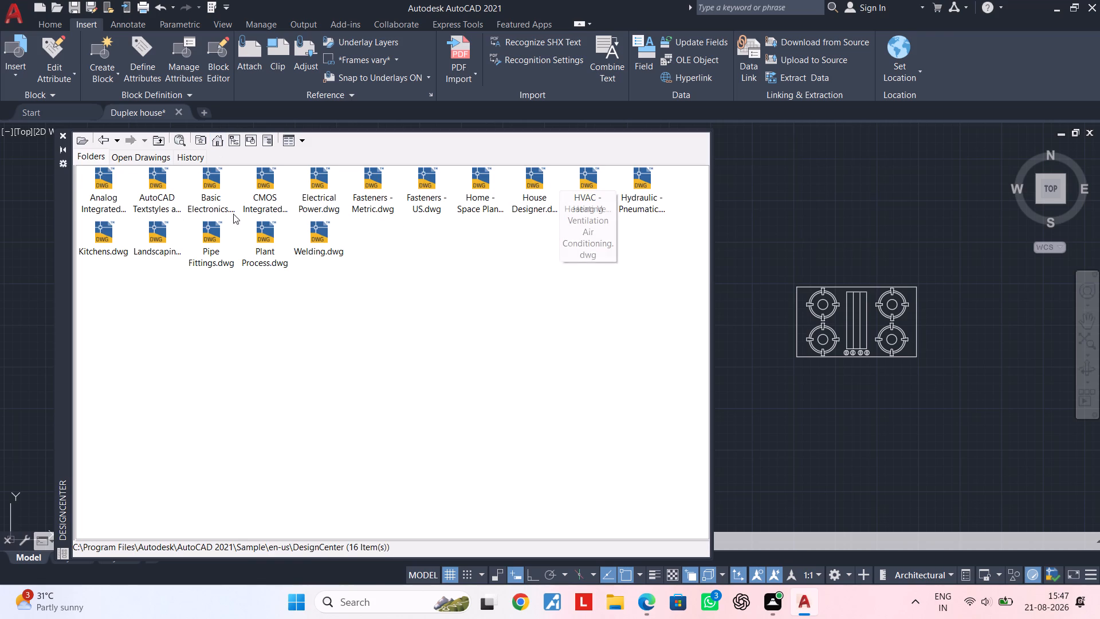
double_click(105, 235)
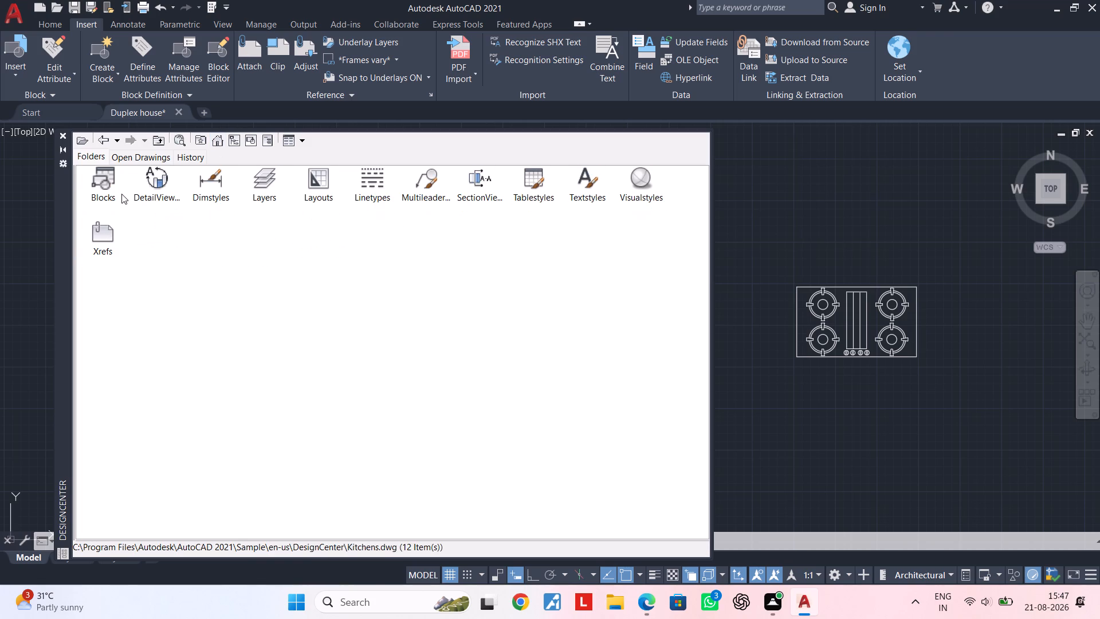
double_click(111, 184)
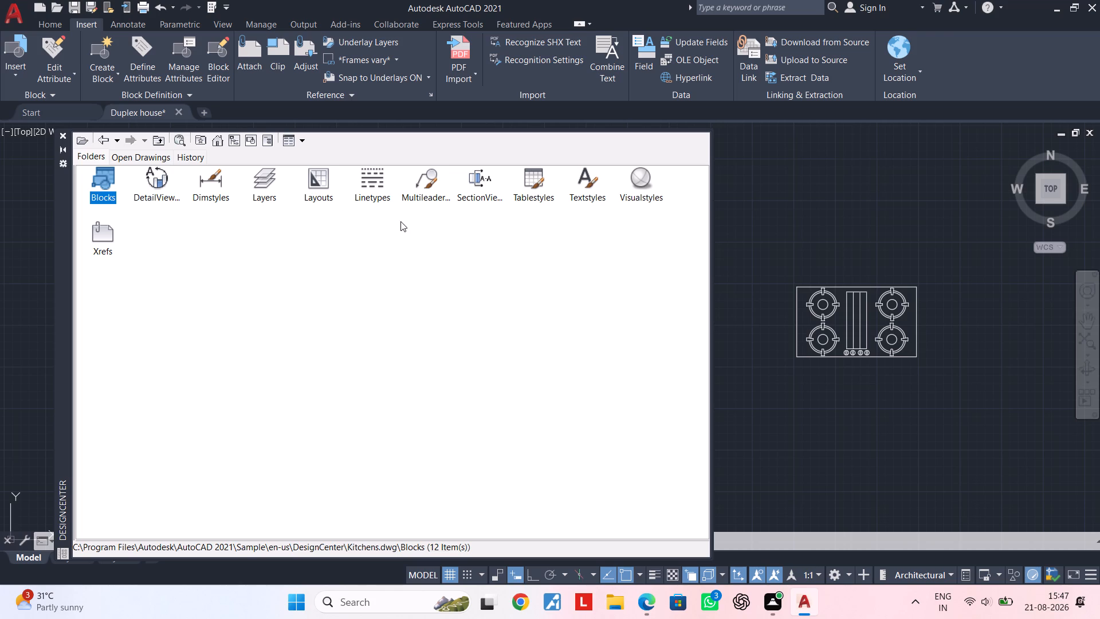
left_click_drag(476, 234, 673, 234)
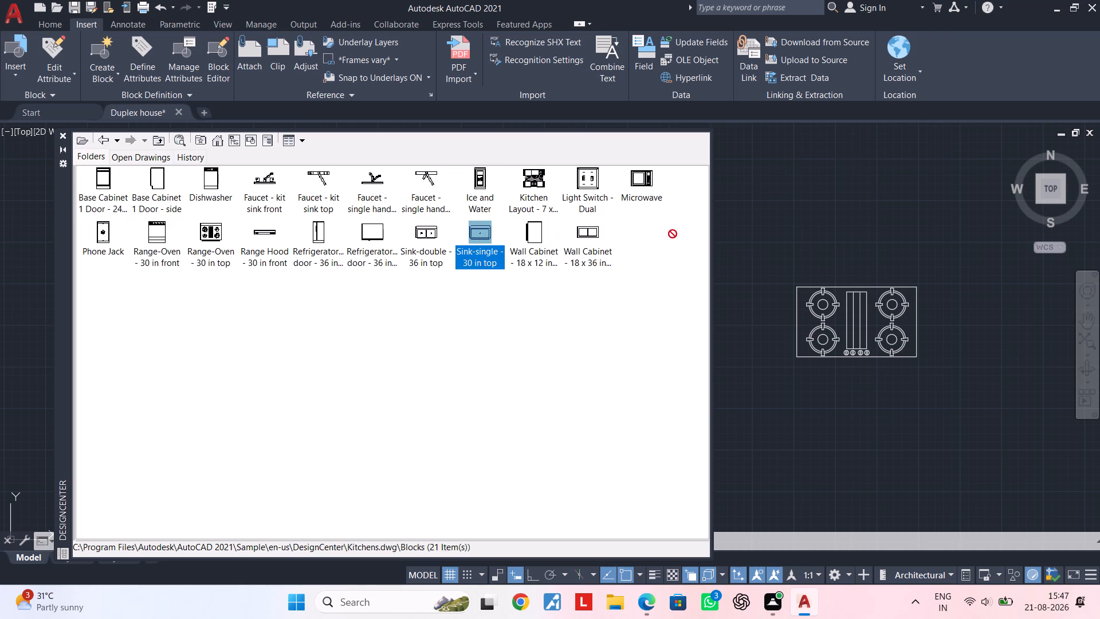
left_click_drag(673, 234, 896, 185)
key("Escape")
key("Escape")
key("Escape")
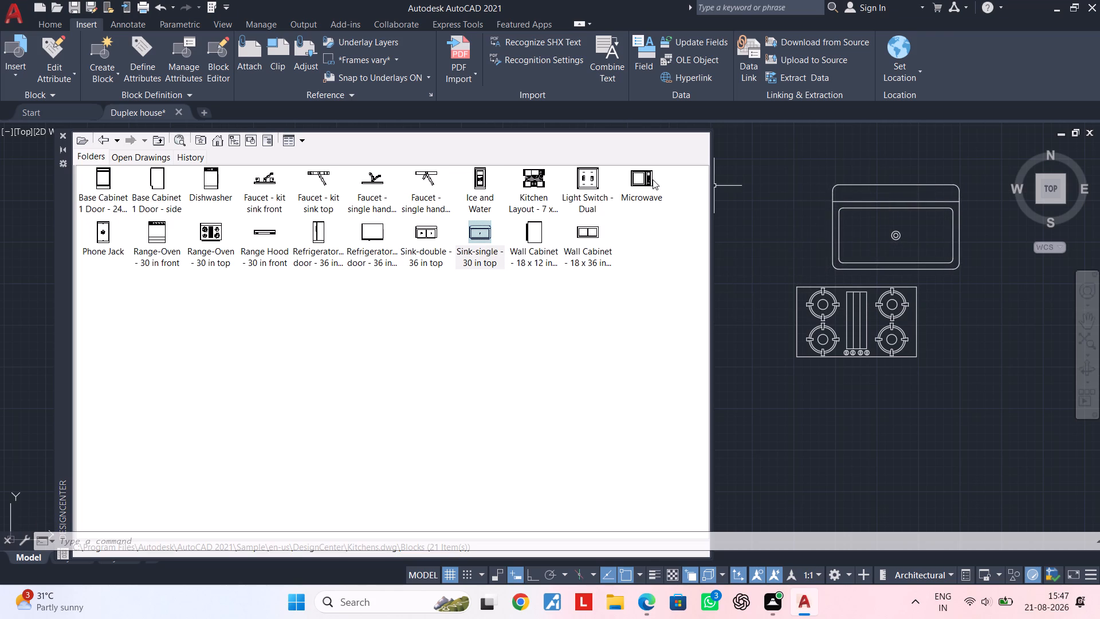
key("Escape")
left_click(65, 135)
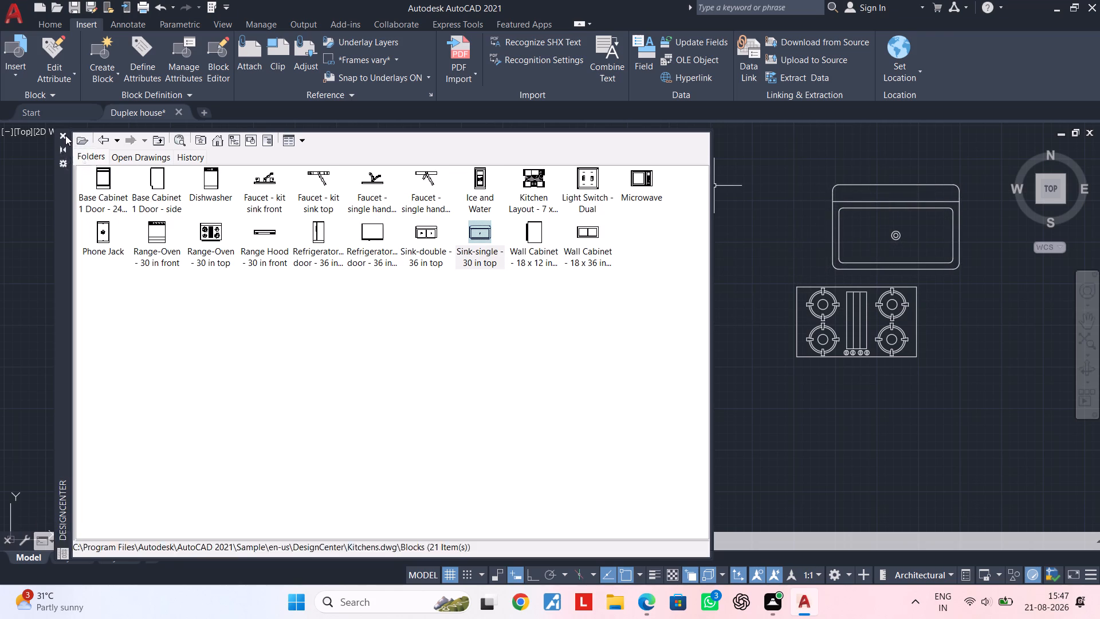
Scale the four-burner cooktop block down freehand to a small fraction of its size, using a base point just below it.
middle_click_drag(1056, 444, 779, 384)
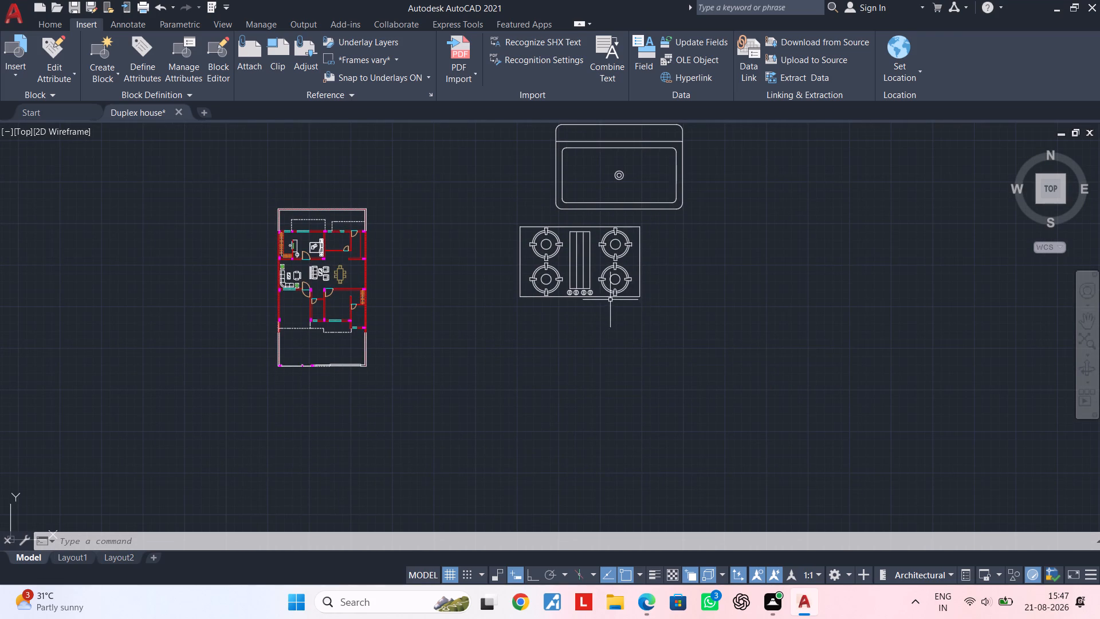
left_click(602, 292)
left_click(560, 292)
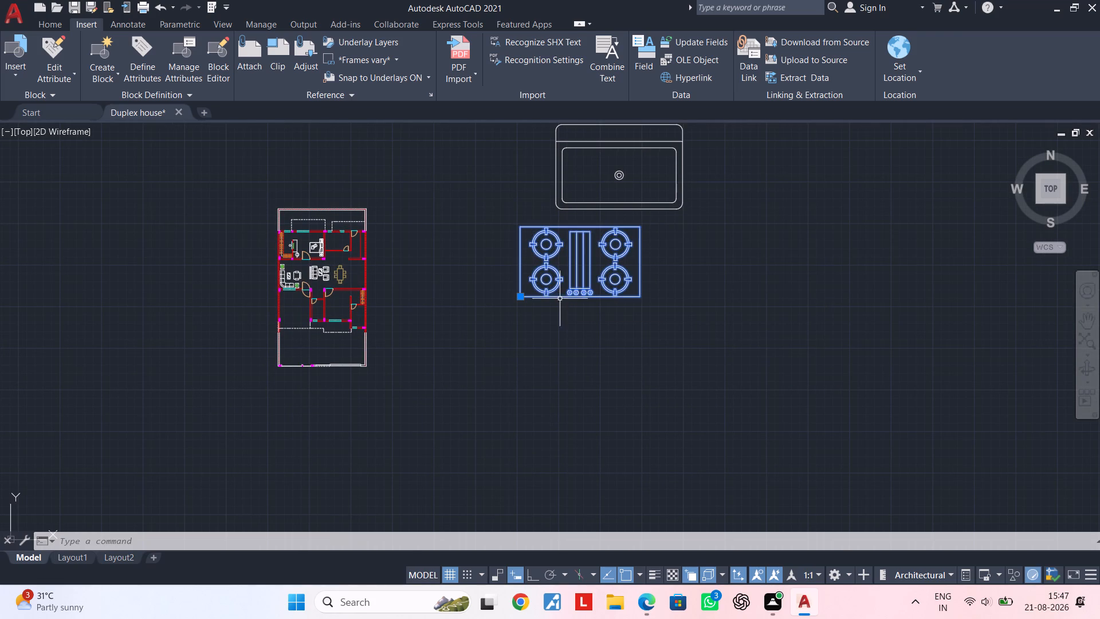
scroll(565, 293, "up", 2)
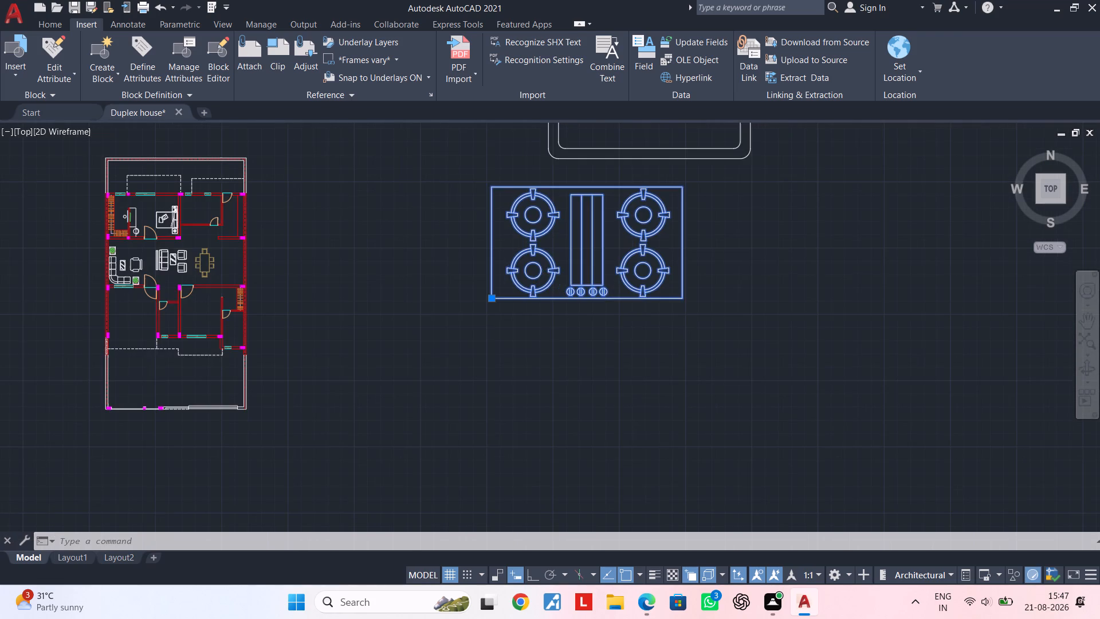
middle_click_drag(565, 293, 563, 441)
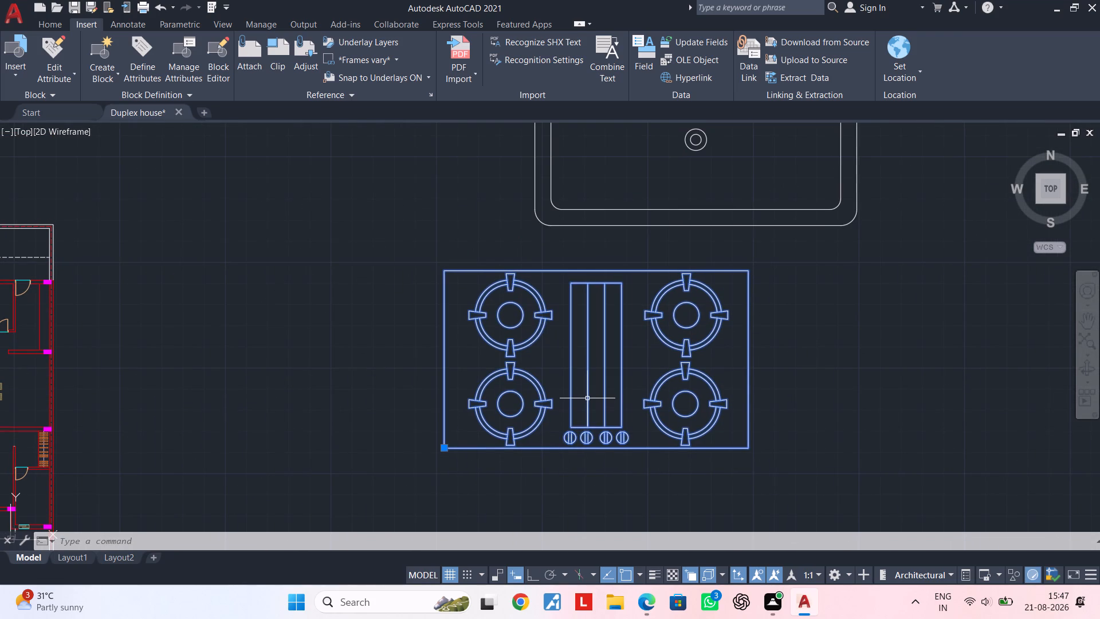
type("SC")
key("space")
left_click(510, 500)
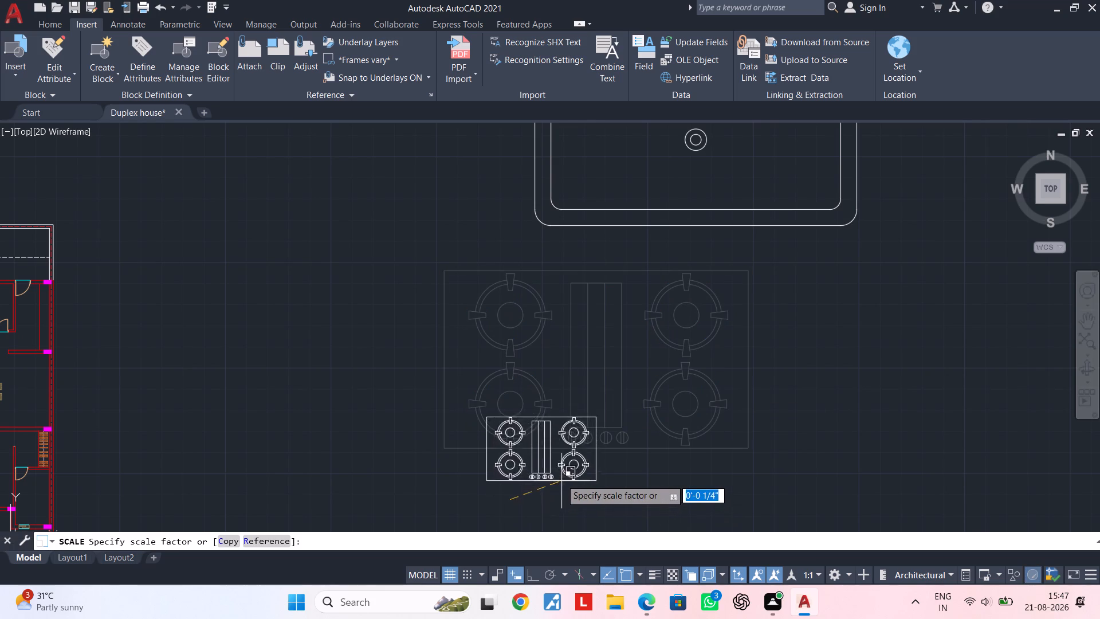
left_click(518, 475)
middle_click_drag(623, 439, 724, 408)
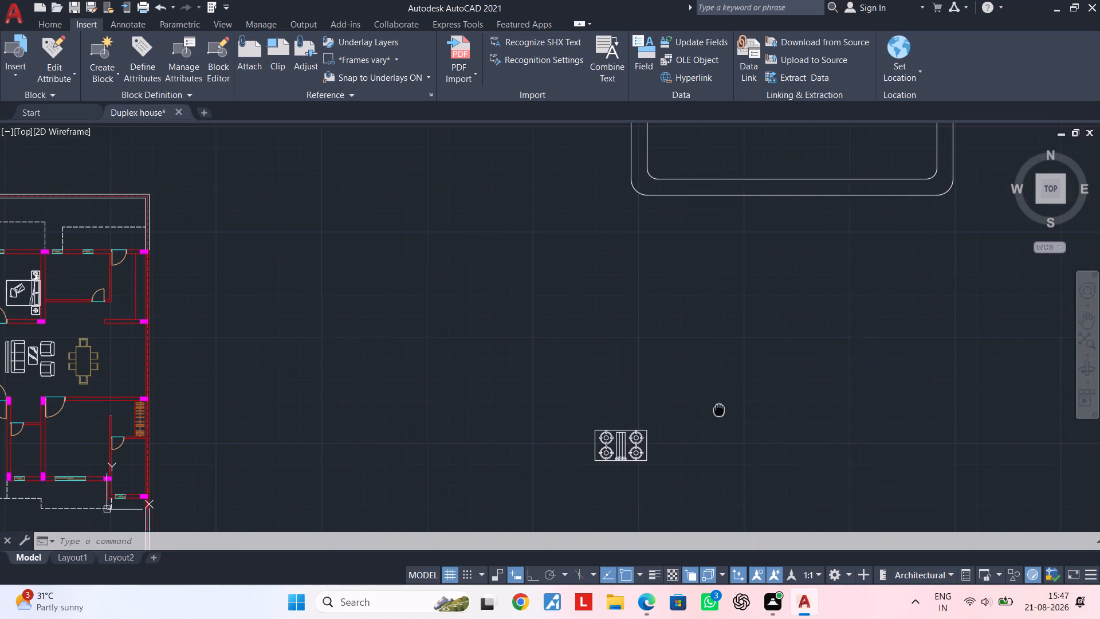
middle_click_drag(724, 408, 725, 407)
key("Escape")
Rotate the cooktop block 90 degrees clockwise so its long side runs vertically.
left_click(617, 452)
key("r")
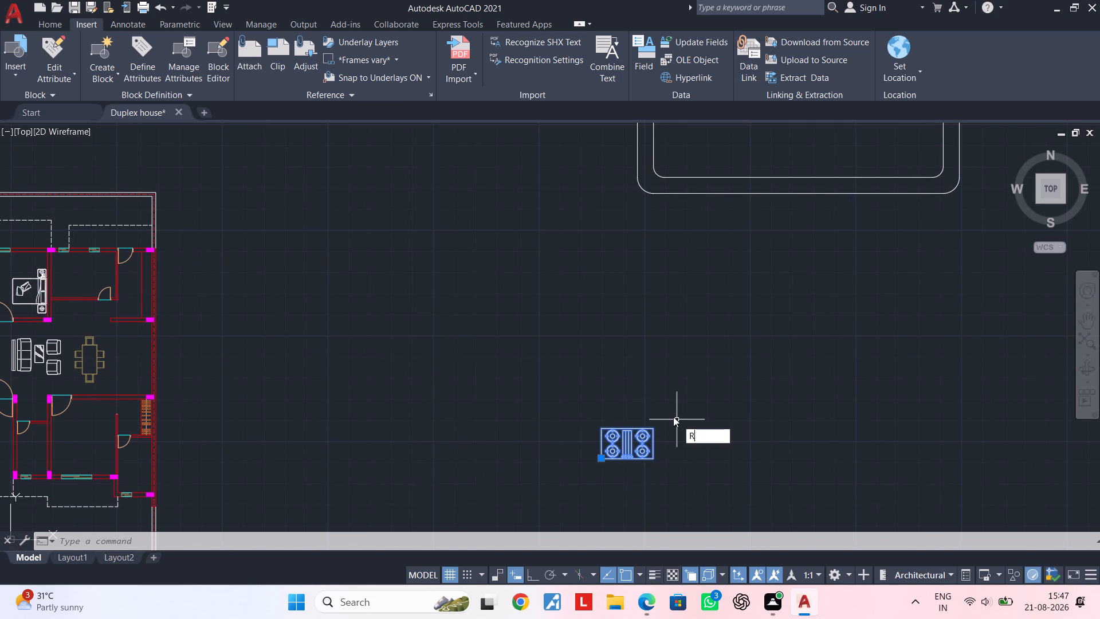
key("o")
key("space")
left_click(670, 415)
left_click(670, 482)
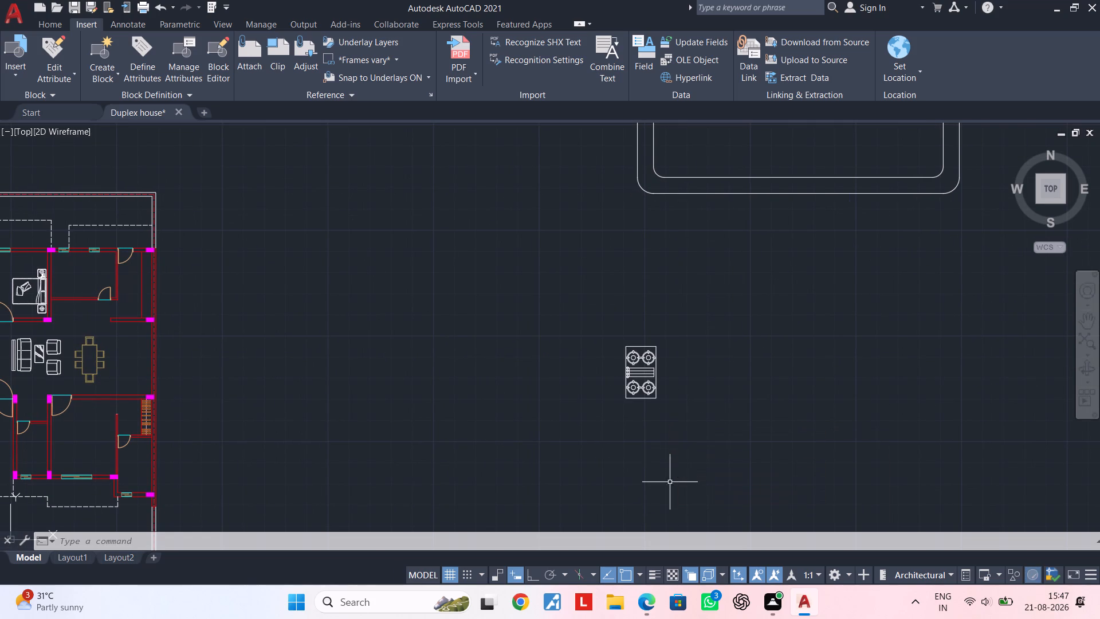
key("Escape")
Move the rotated cooktop block into the floor plan, over the narrow counter strip along the house's right outer wall.
left_click_drag(700, 279, 689, 304)
left_click(551, 444)
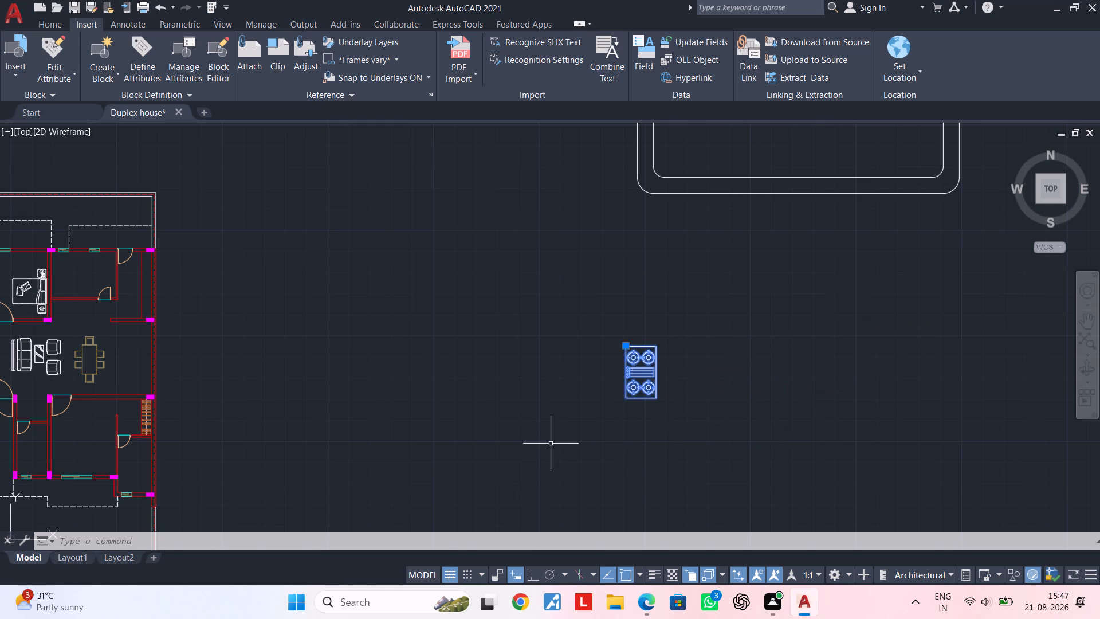
key("m")
key("space")
left_click_drag(642, 359, 514, 358)
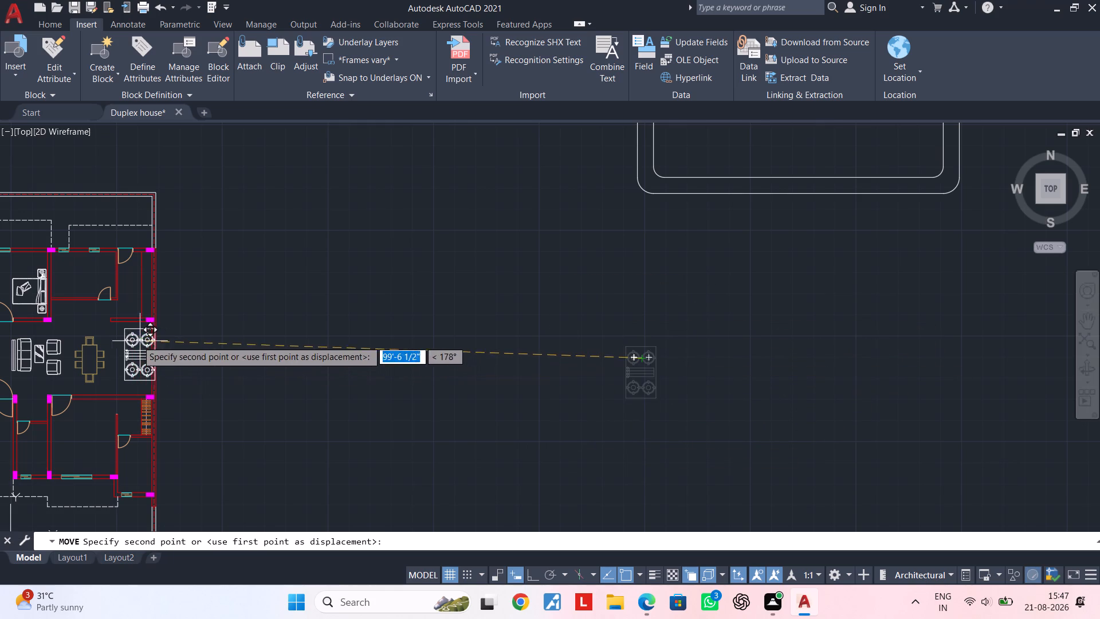
middle_click_drag(127, 336, 257, 338)
scroll(263, 286, "up", 3)
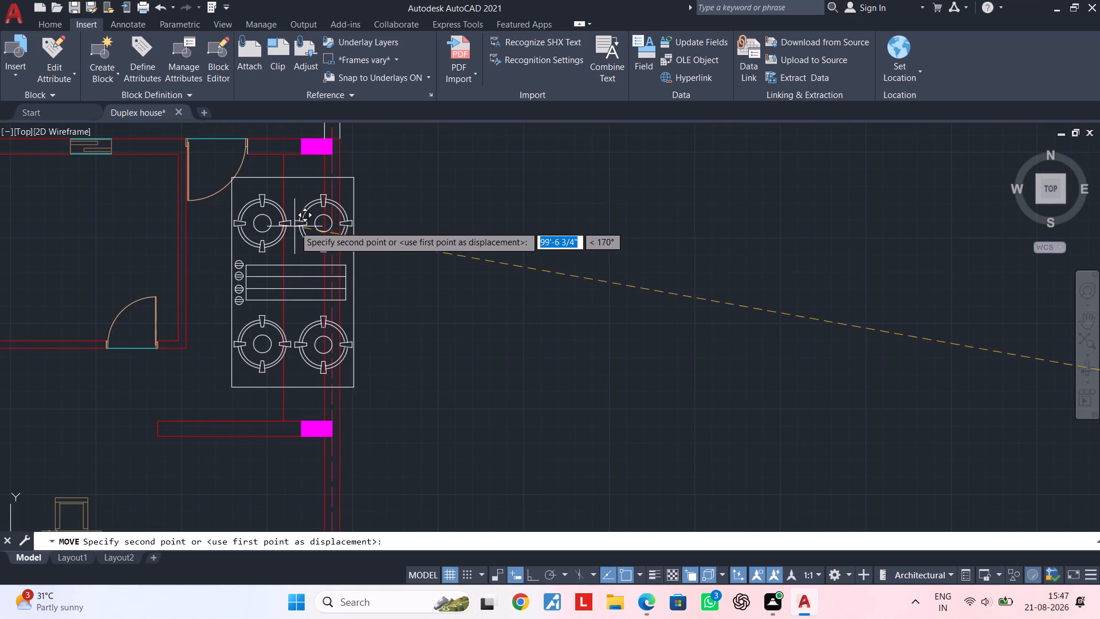
left_click(294, 225)
key("Escape")
Scale the cooktop block down again freehand from a point on its upper-left burner, to fit the kitchen counter's width.
left_click(245, 225)
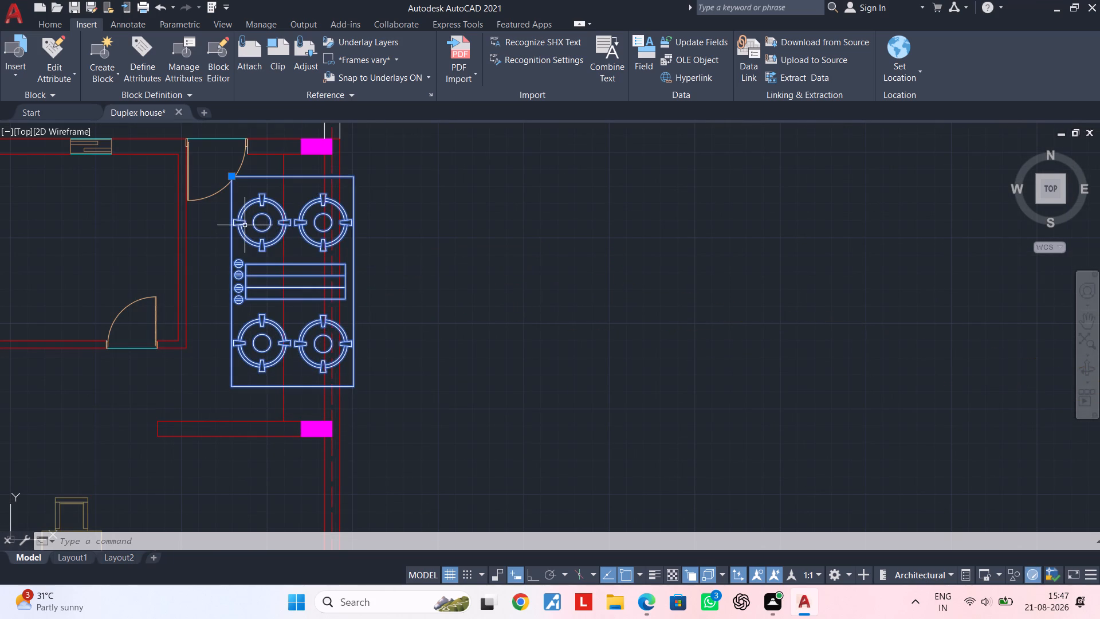
key("s")
type("C")
key("space")
left_click(245, 229)
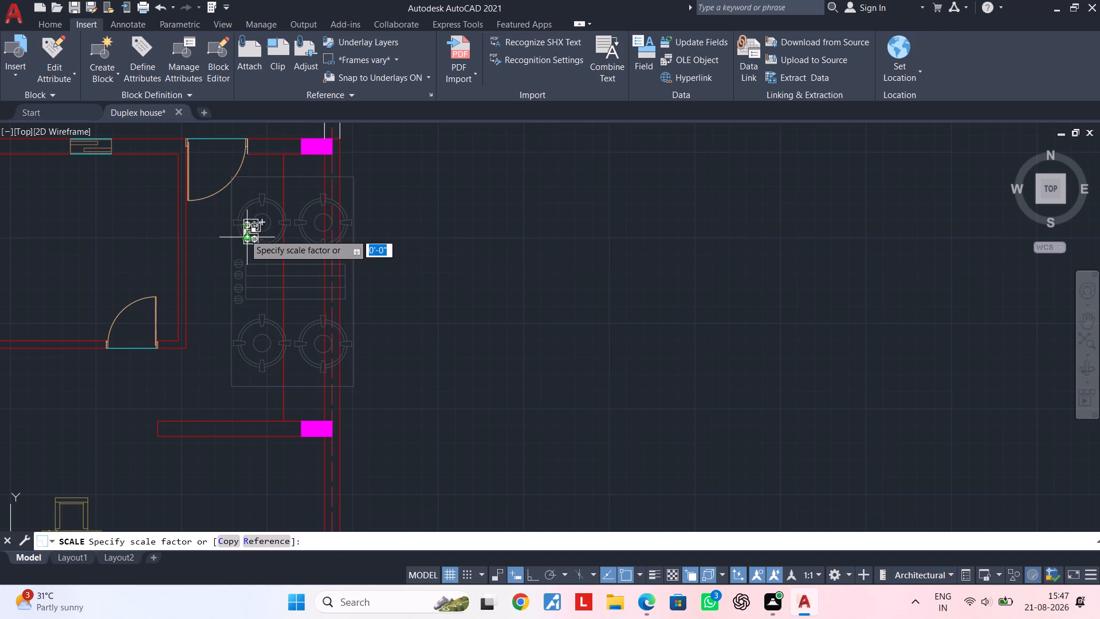
left_click(247, 247)
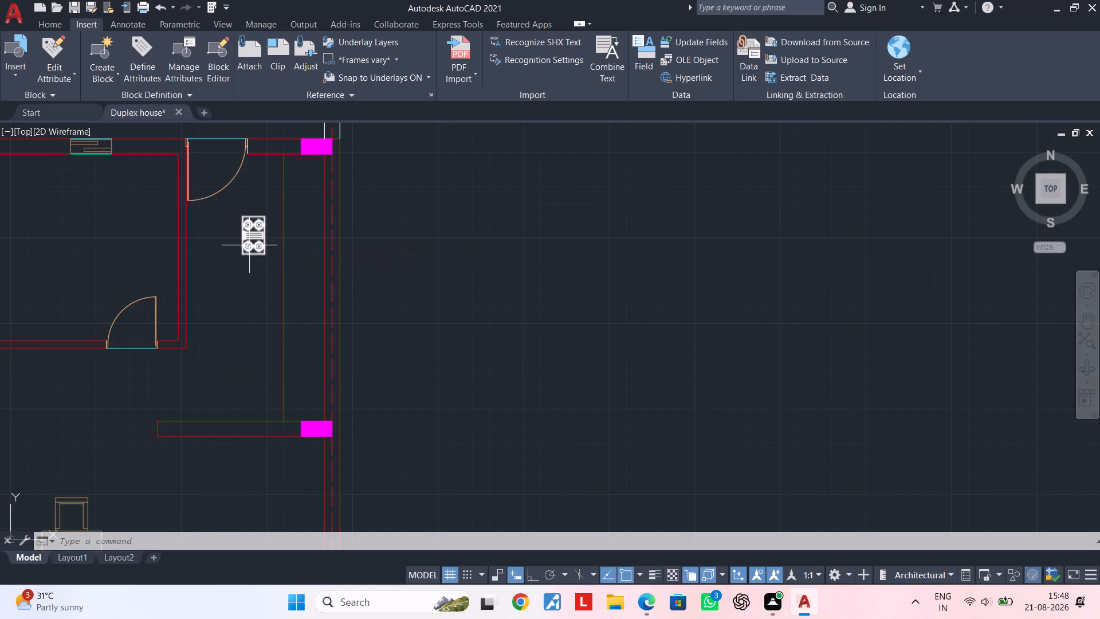
Move the four-burner cooktop block onto the kitchen counter strip along the house's right outer wall.
left_click(250, 245)
type("M")
key("space")
left_click(250, 245)
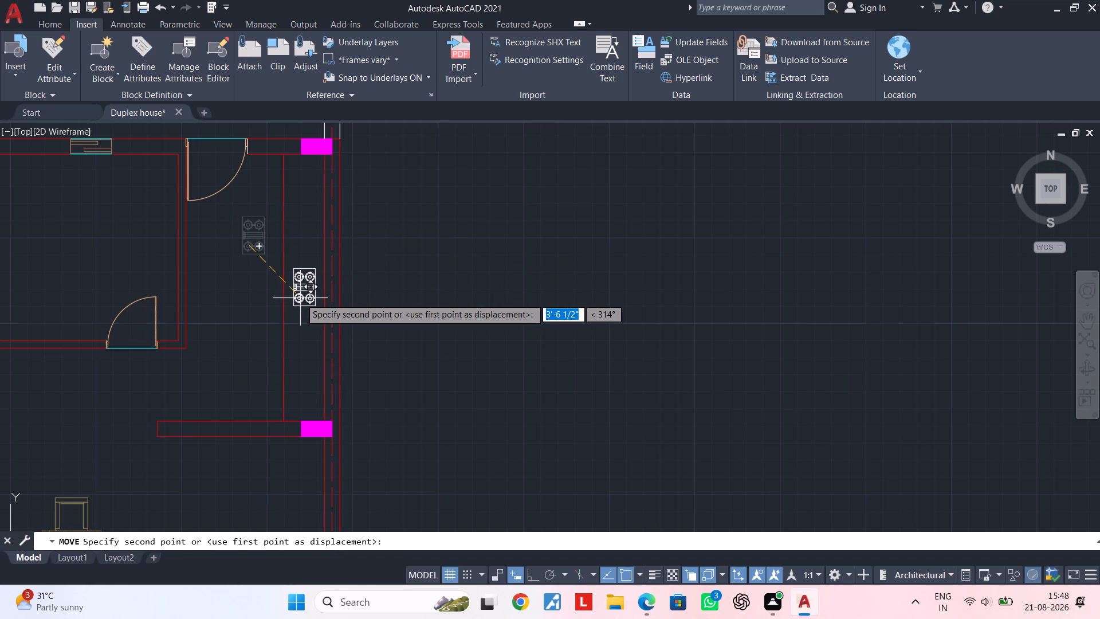
scroll(300, 297, "up", 1)
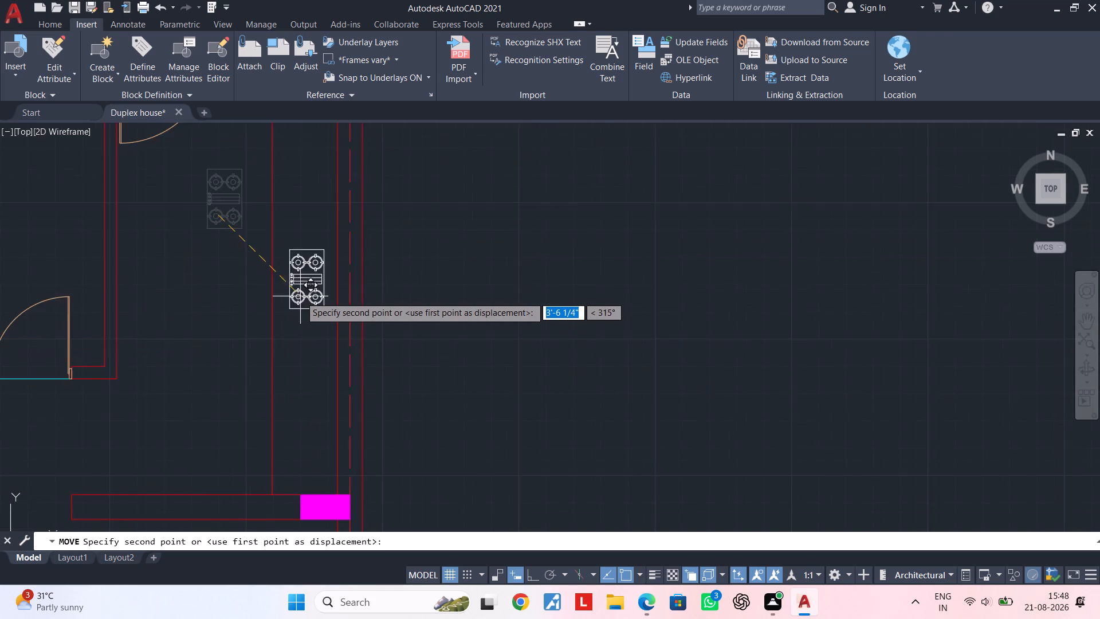
scroll(300, 296, "up", 1)
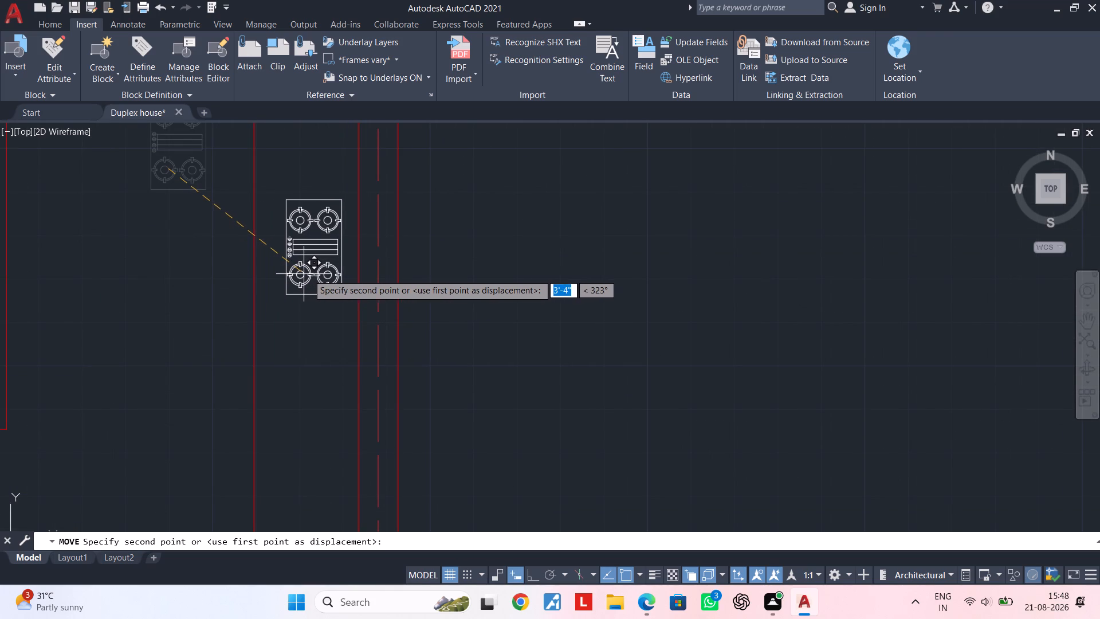
left_click(313, 273)
key("Escape")
Scale the cooktop by reference from its lower-right corner, using its bottom width, so its left side meets the counter's front edge.
left_click(302, 279)
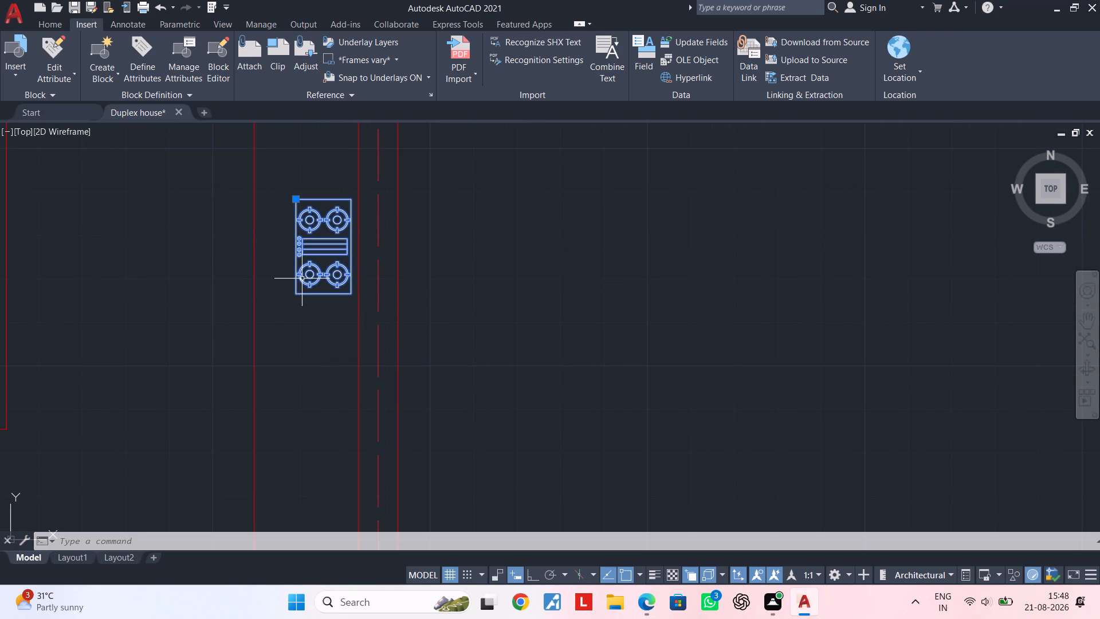
type("SC")
key("space")
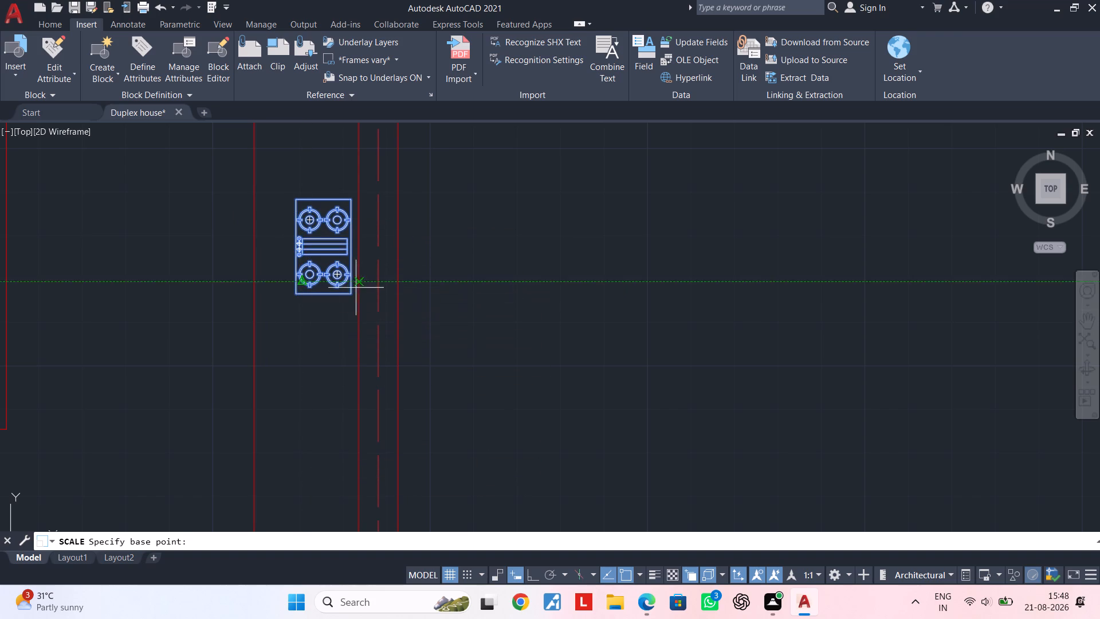
left_click(353, 291)
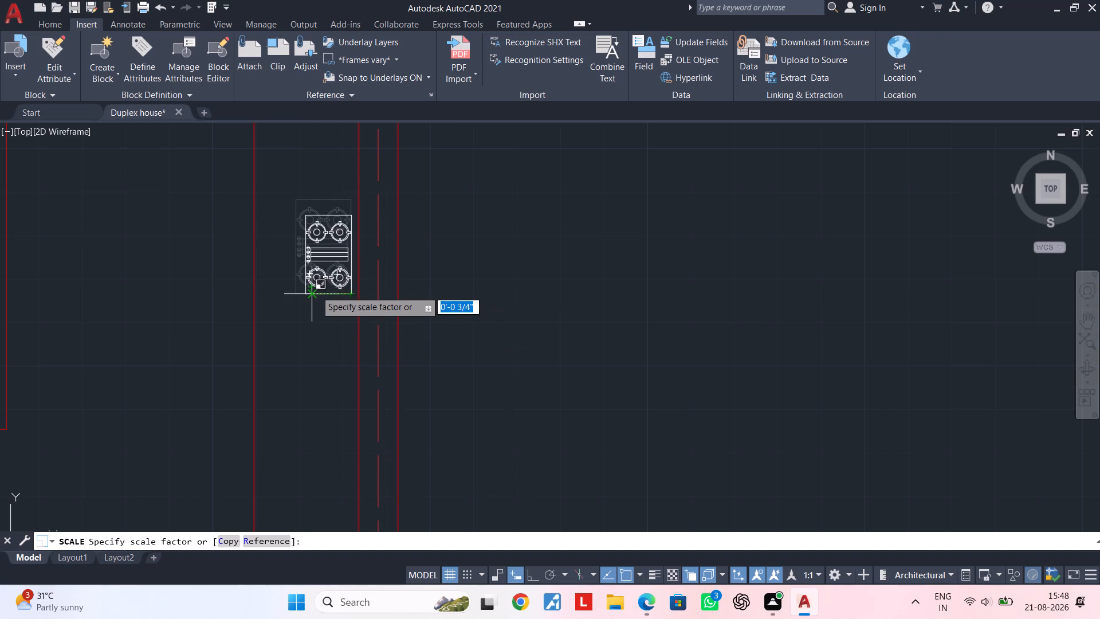
type("R")
key("space")
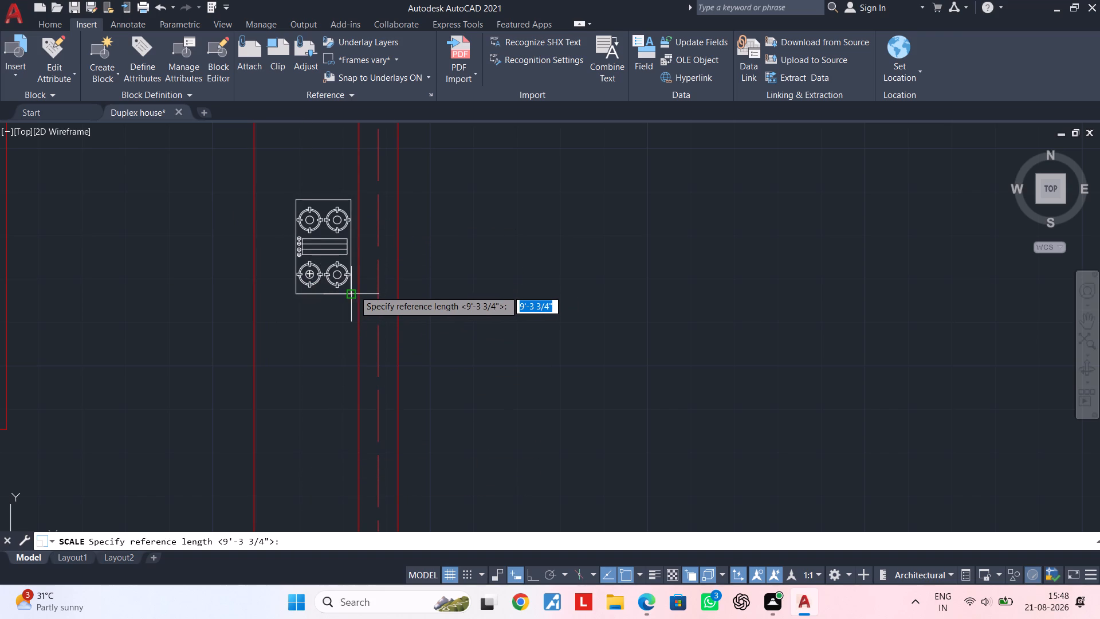
left_click(353, 290)
left_click(292, 295)
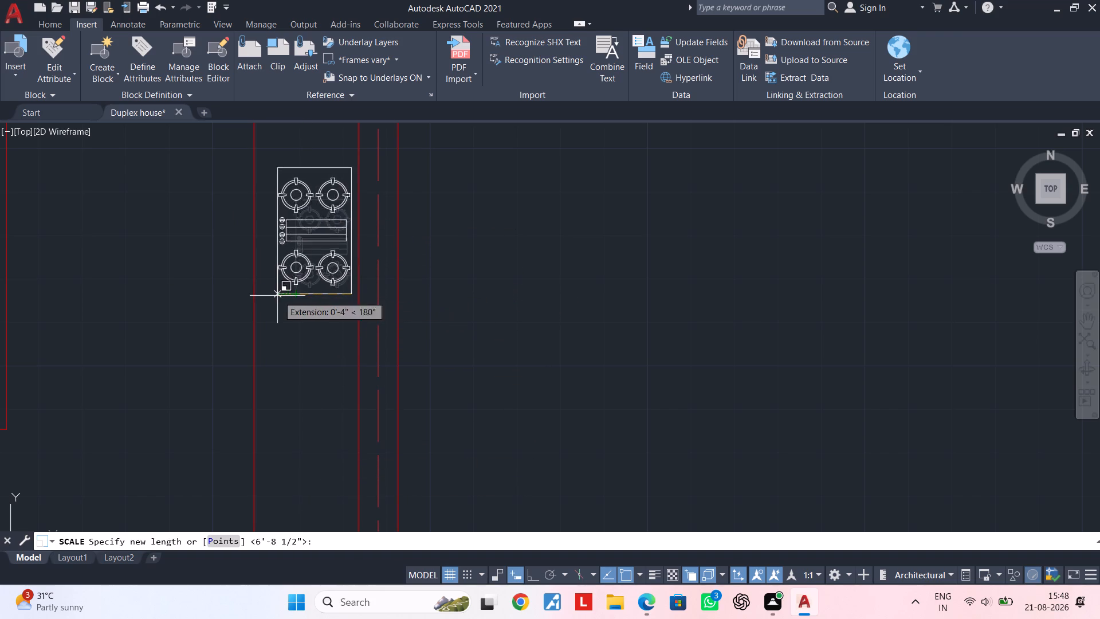
left_click(257, 296)
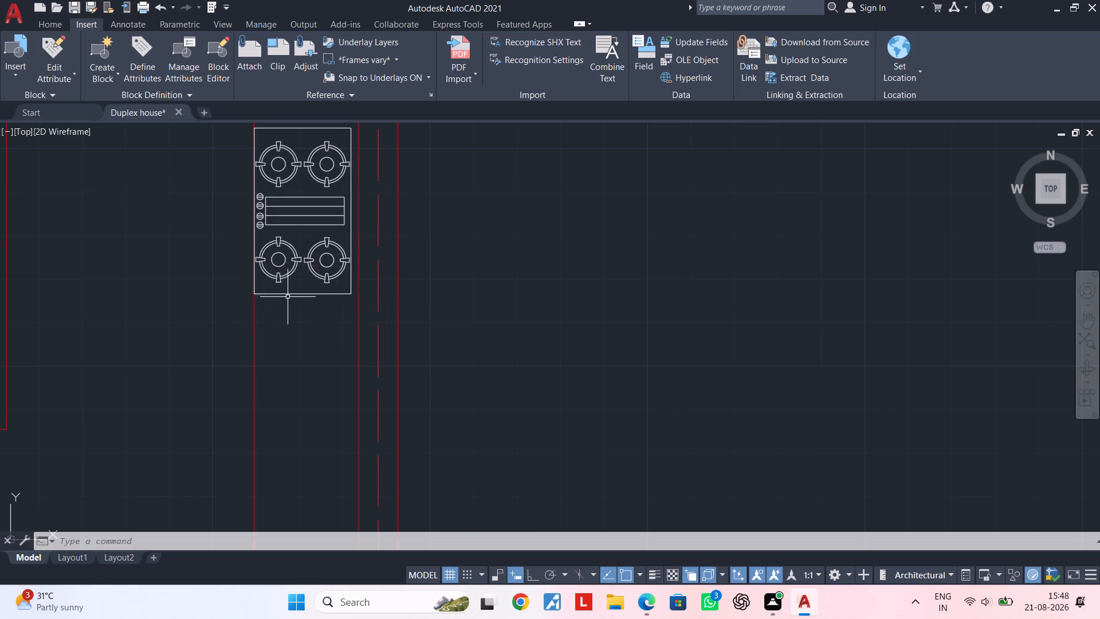
scroll(289, 299, "down", 2)
middle_click_drag(292, 303, 301, 427)
key("Escape")
key("Escape")
Rotate the large sink block 90 degrees clockwise with Ortho on, so its long side runs vertically.
scroll(705, 252, "down", 1)
middle_click_drag(705, 252, 346, 285)
scroll(591, 283, "down", 2)
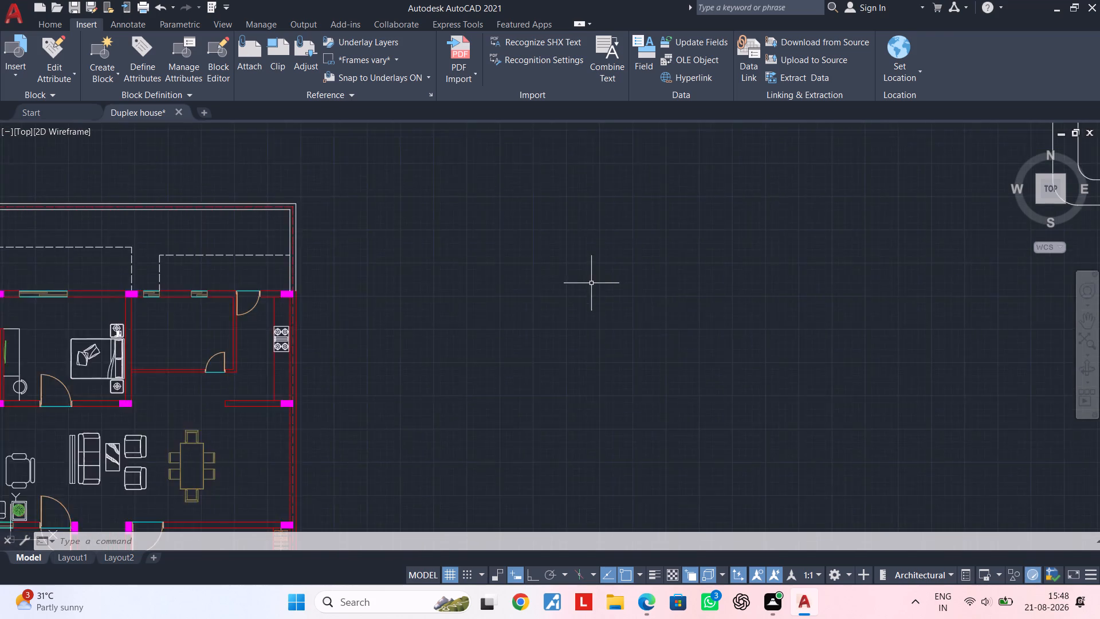
middle_click_drag(575, 285, 494, 292)
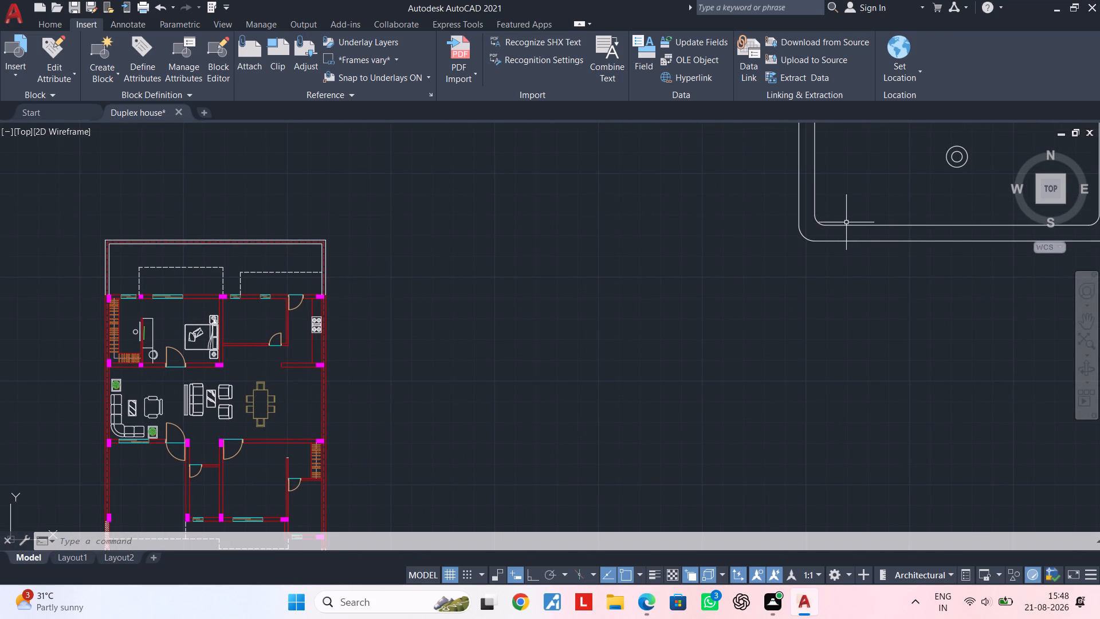
left_click(844, 223)
scroll(764, 375, "down", 2)
middle_click_drag(768, 370, 549, 336)
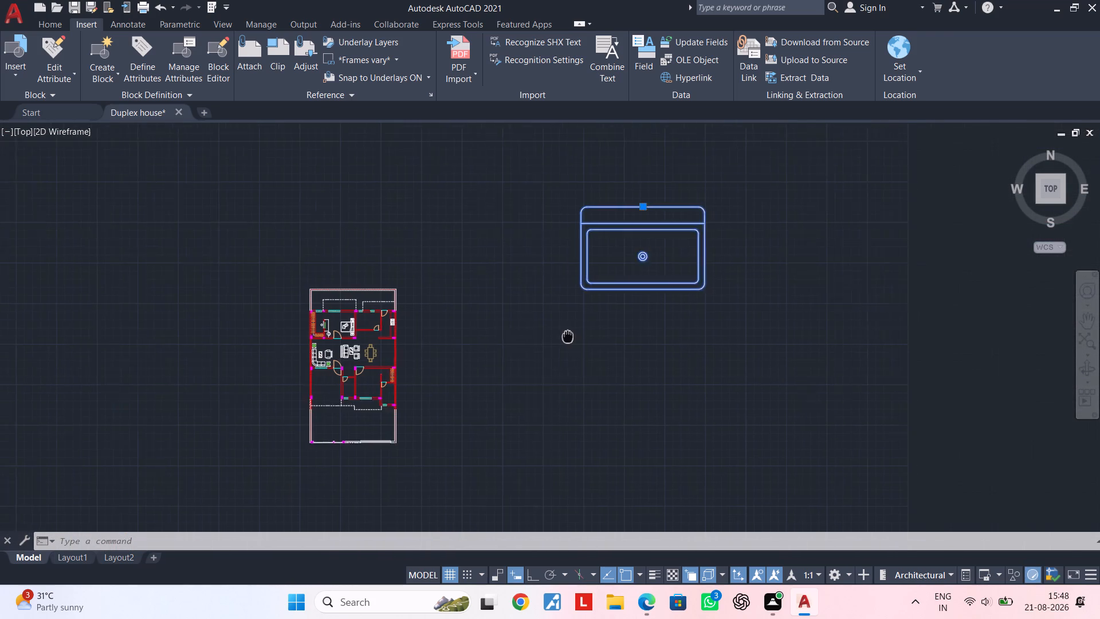
middle_click_drag(549, 336, 527, 338)
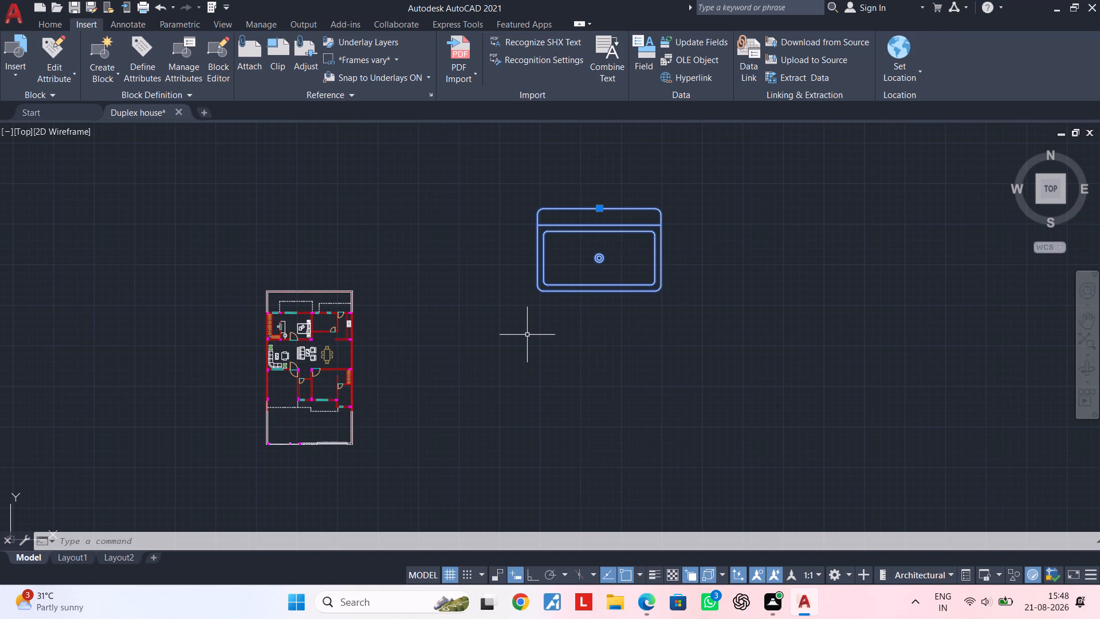
key("r")
key("o")
key("space")
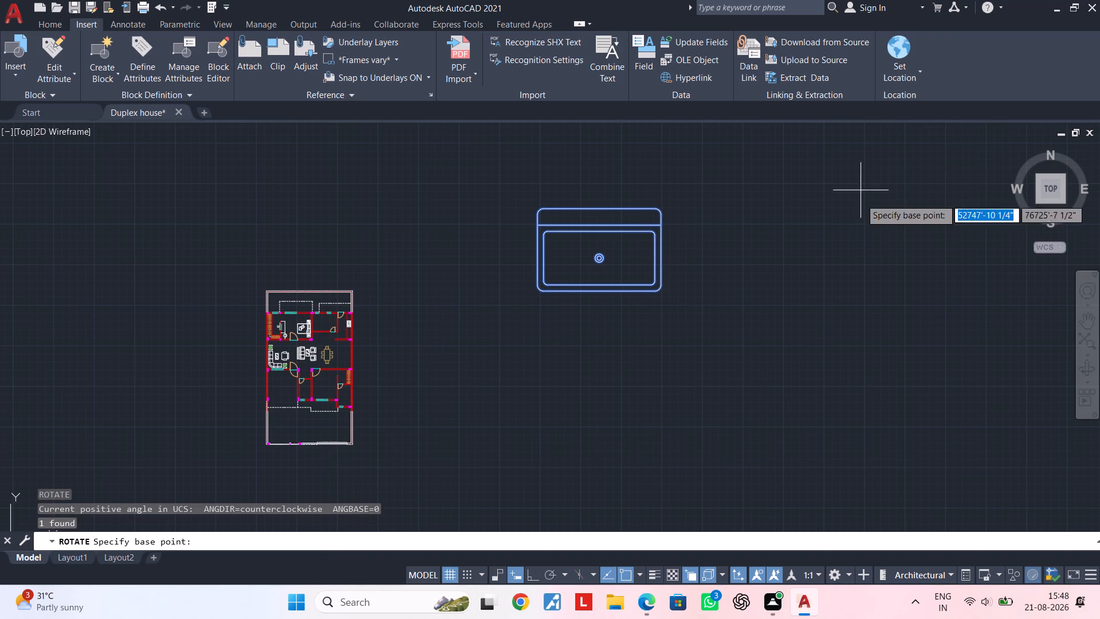
left_click(541, 581)
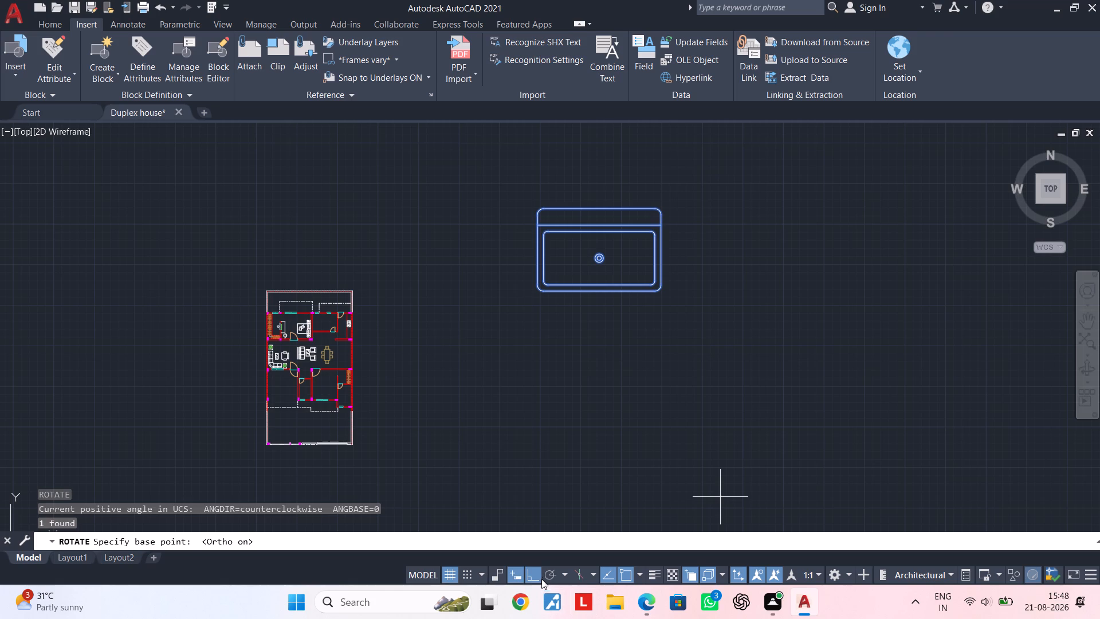
left_click(775, 224)
scroll(782, 230, "down", 1)
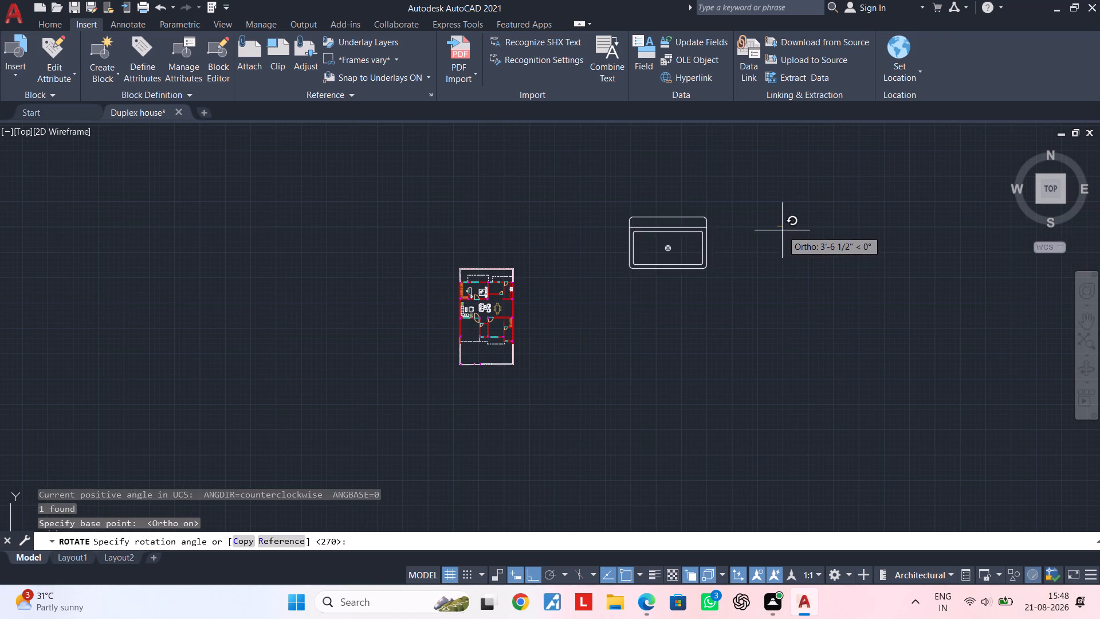
double_click(766, 248)
Move the rotated sink block closer to the house, to just above the floor plan.
scroll(775, 236, "down", 1)
middle_click_drag(775, 246, 771, 264)
left_click(811, 148)
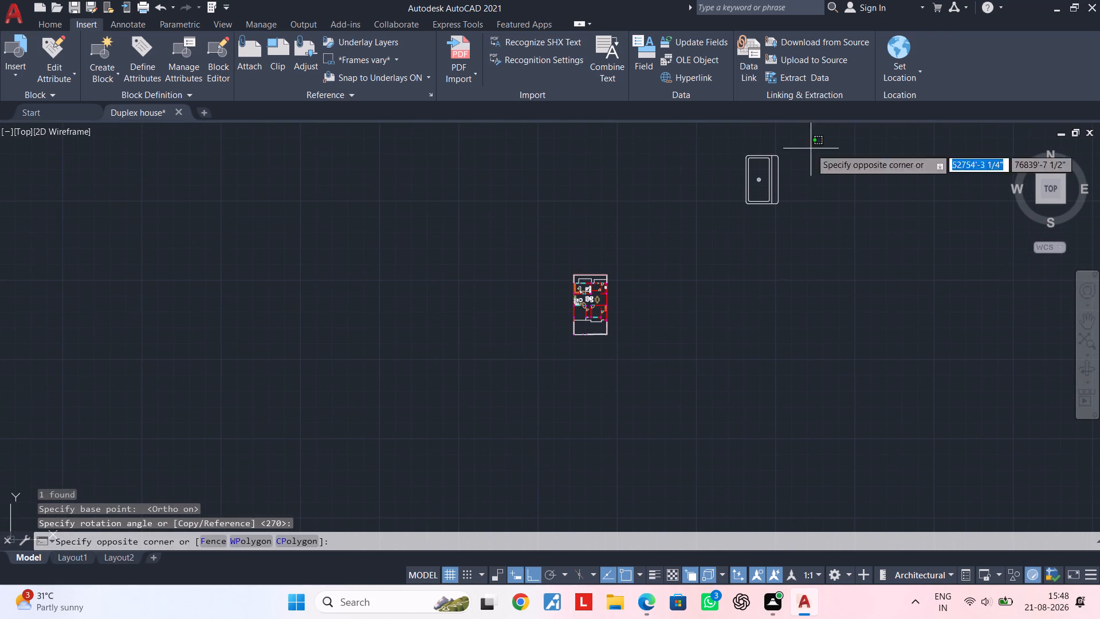
left_click(717, 217)
key("m")
key("space")
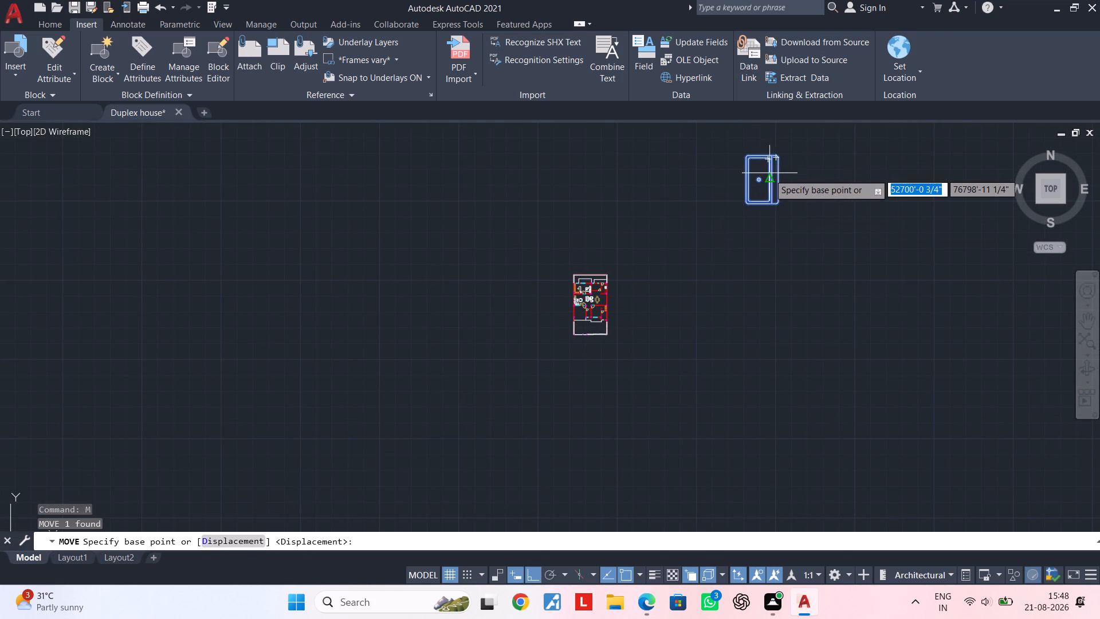
left_click(765, 176)
scroll(607, 302, "up", 4)
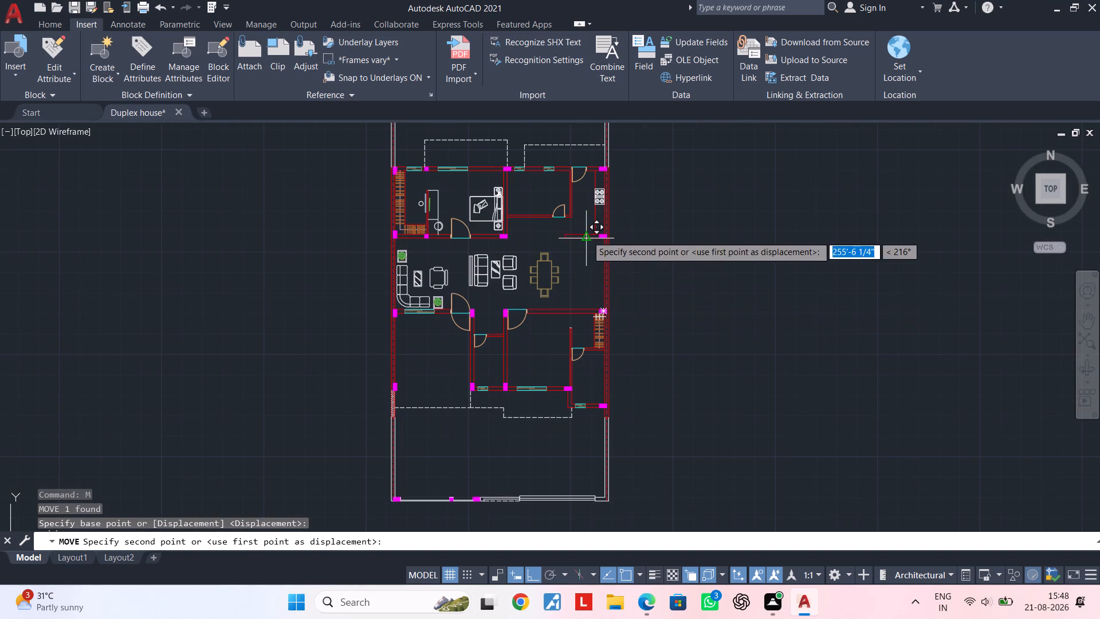
middle_click_drag(591, 232, 571, 344)
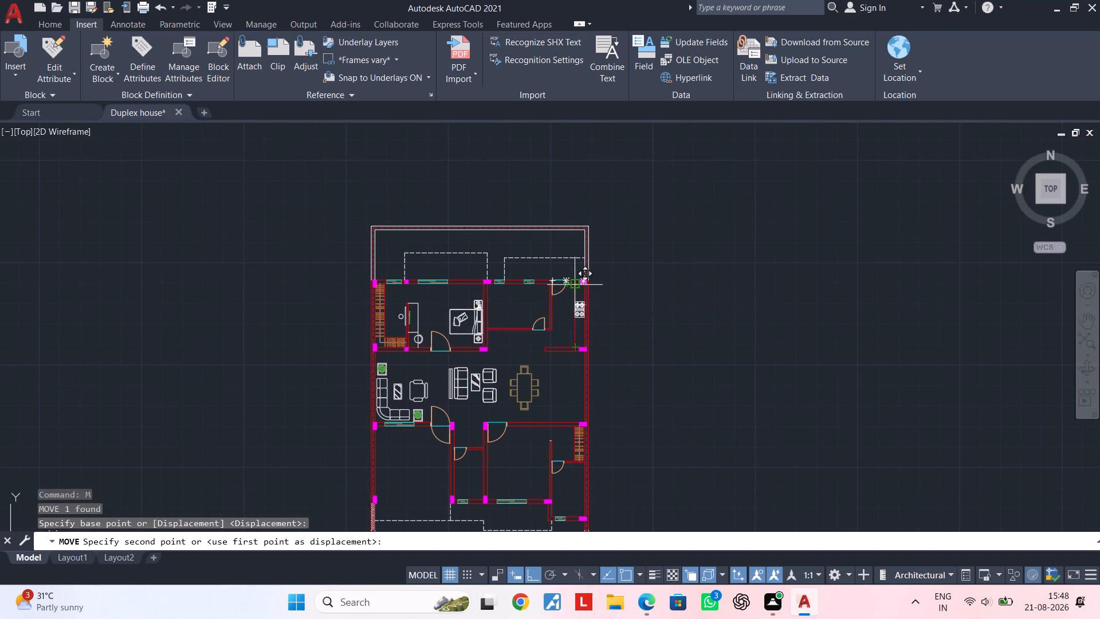
left_click(599, 285)
scroll(646, 292, "down", 4)
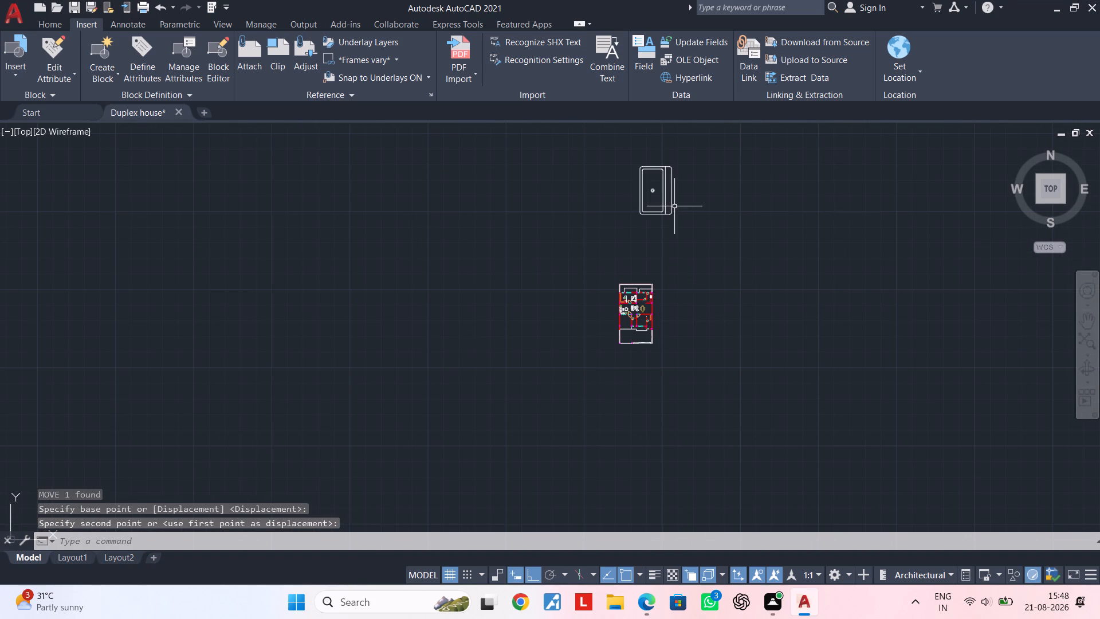
Turn Ortho off and scale the sink block down freehand to a fraction of its size, using a base point just below it.
left_click(674, 206)
left_click(653, 206)
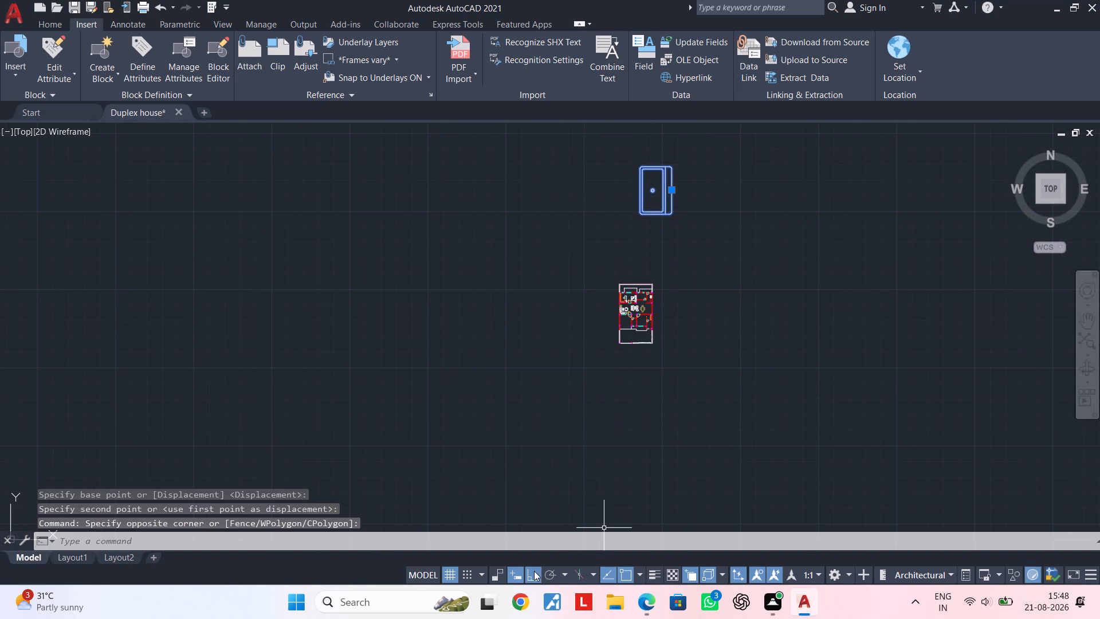
left_click(534, 571)
middle_click_drag(707, 350, 646, 402)
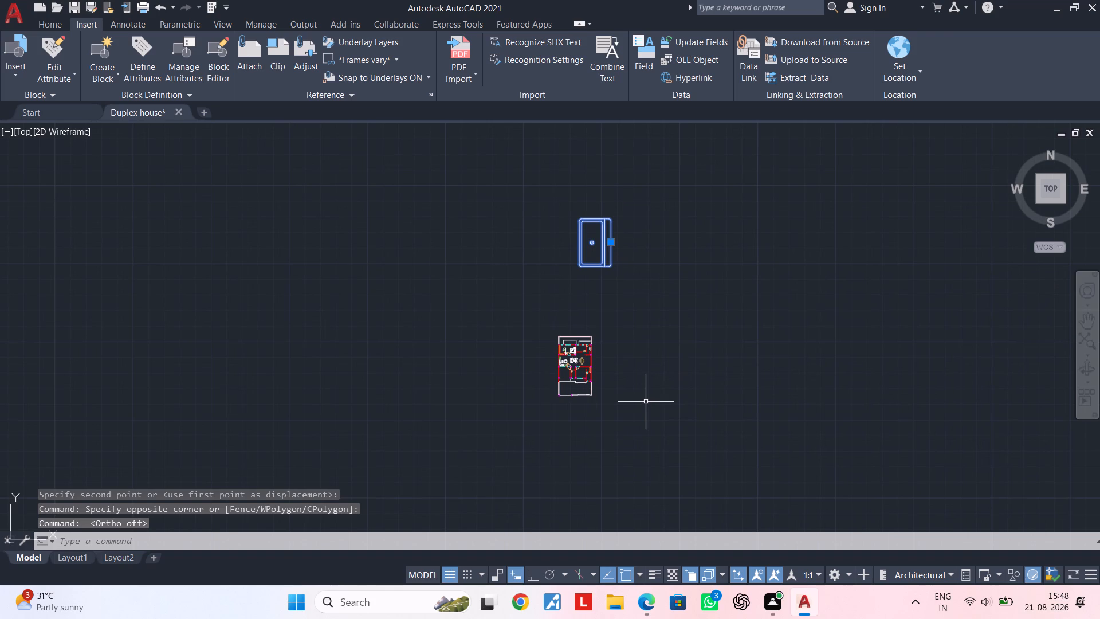
key("s")
key("c")
key("space")
left_click(633, 293)
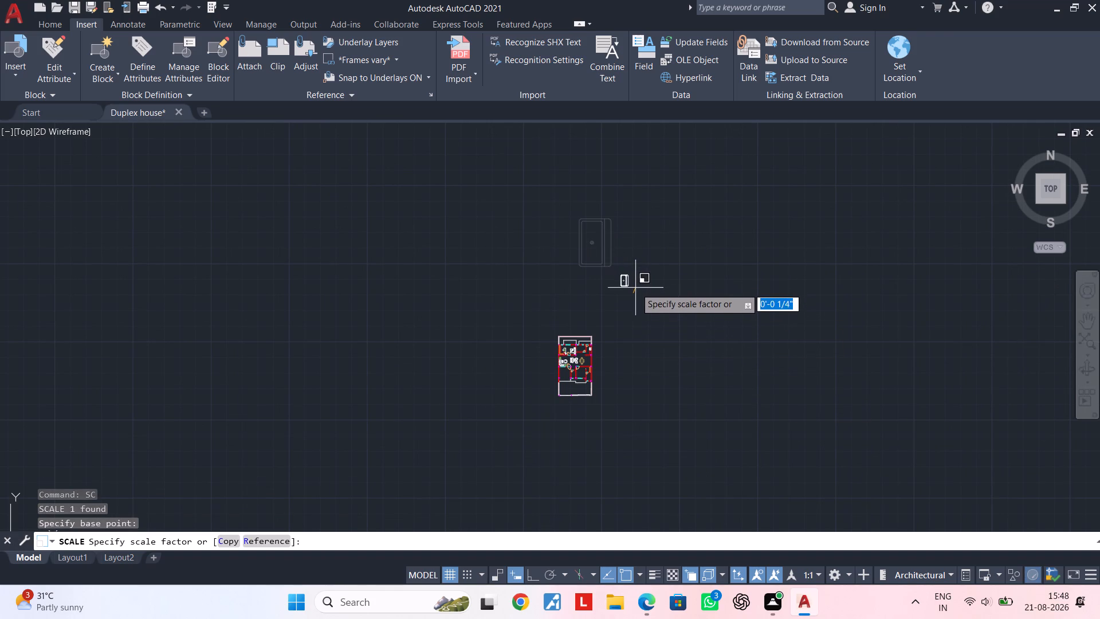
left_click(635, 288)
Move the reduced sink block into the floor plan, placing its drain over the kitchen counter just above the cooktop.
left_click(636, 272)
left_click(603, 306)
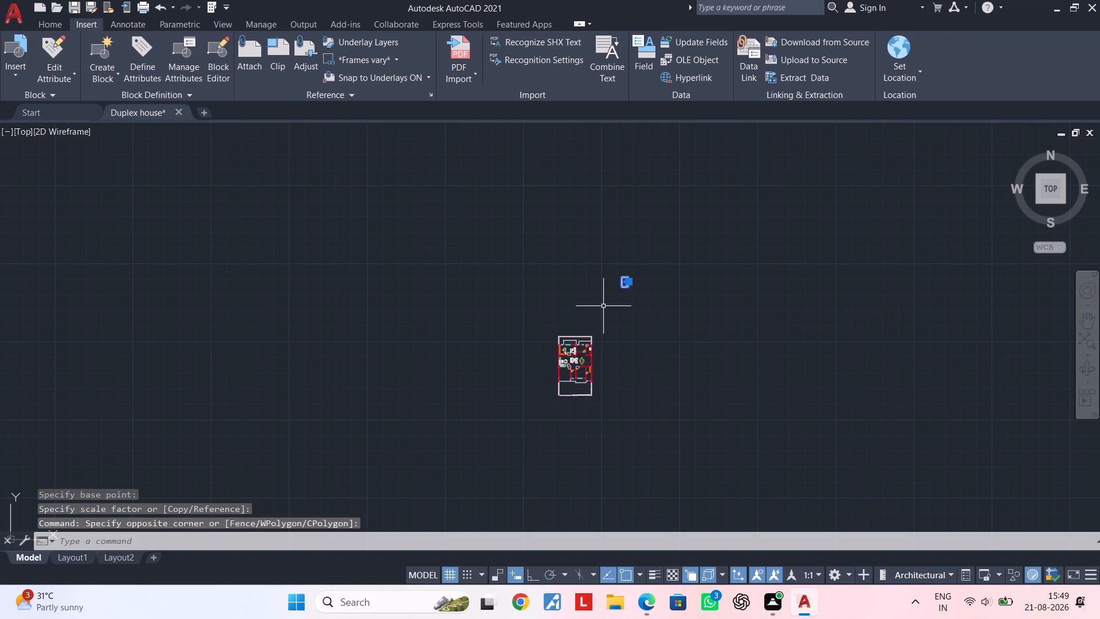
key("m")
key("space")
left_click(627, 280)
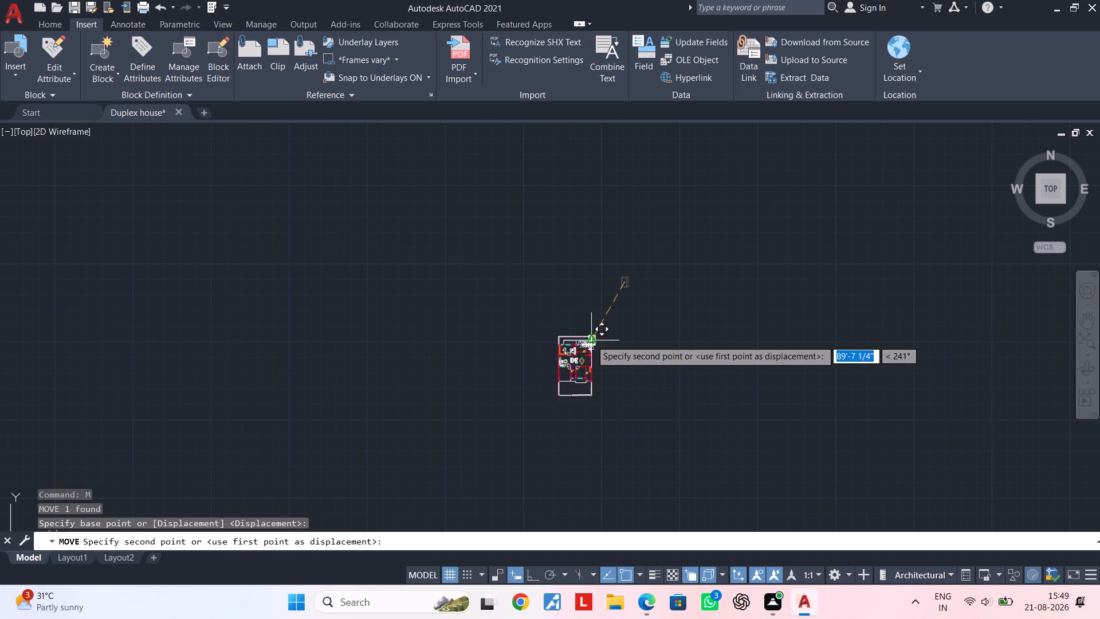
scroll(591, 340, "up", 4)
middle_click_drag(572, 382, 612, 267)
scroll(615, 267, "up", 3)
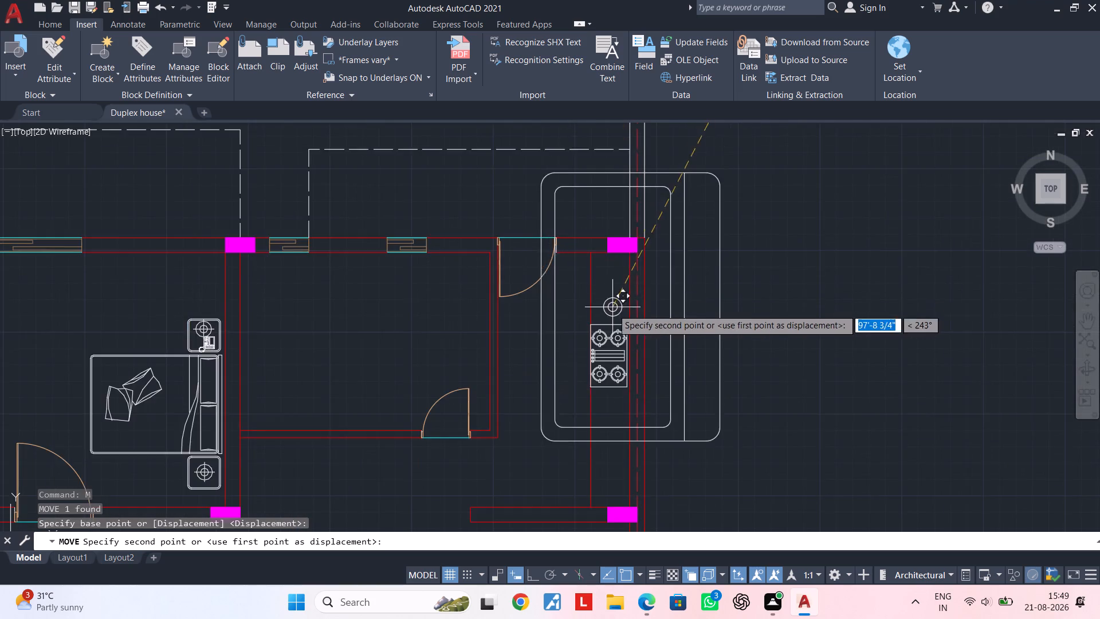
scroll(611, 309, "up", 2)
left_click(604, 295)
key("Escape")
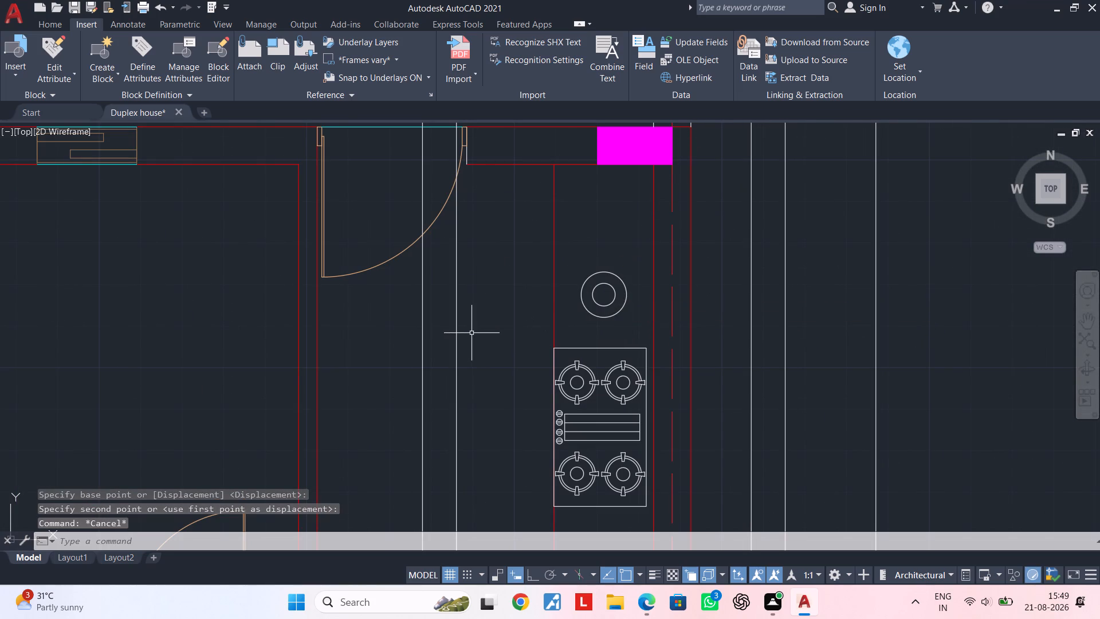
Scale the oversized sink block down freehand from a point between the kitchen door and the counter, until it is narrower than the counter.
left_click(457, 256)
scroll(499, 240, "down", 1)
type("SC")
key("space")
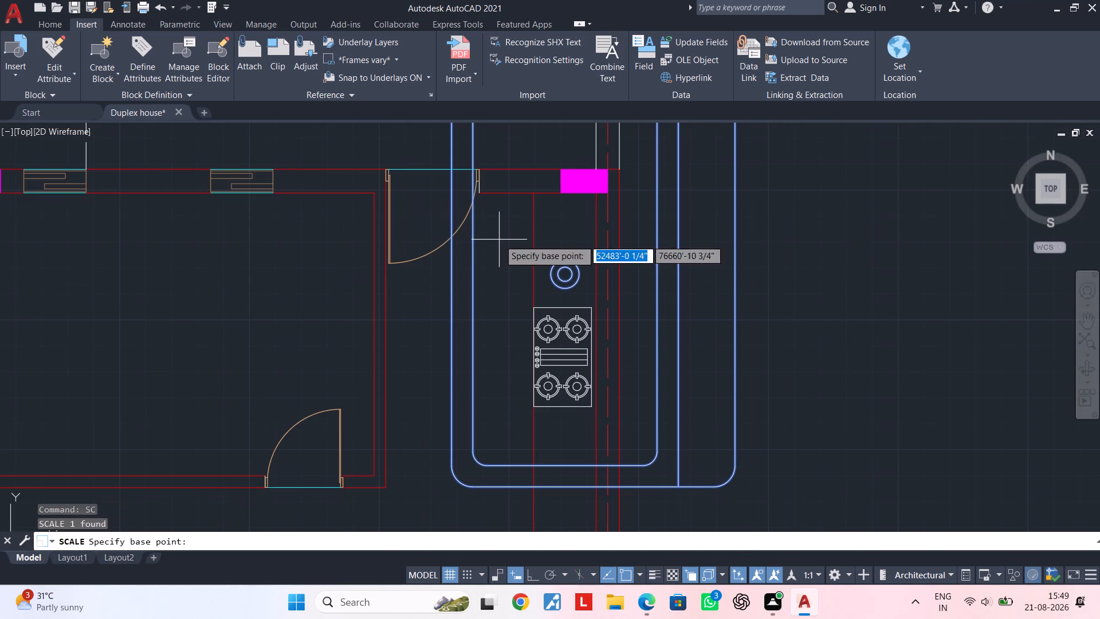
left_click(497, 240)
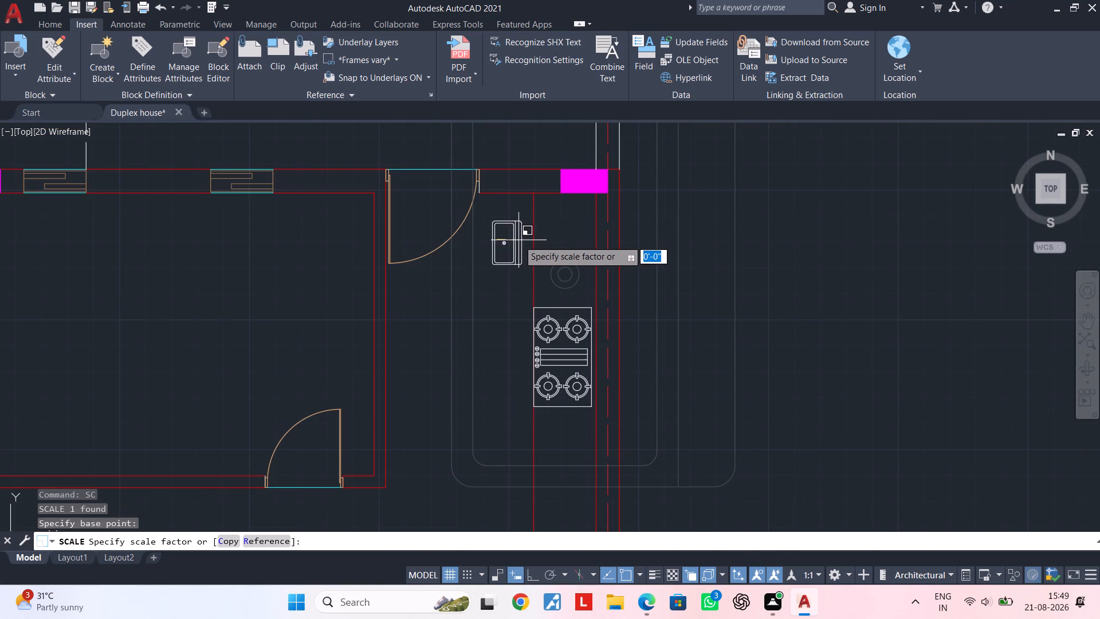
left_click(518, 240)
Move the small sink block onto the kitchen counter, between the upper column and the cooktop.
left_click(513, 240)
key("m")
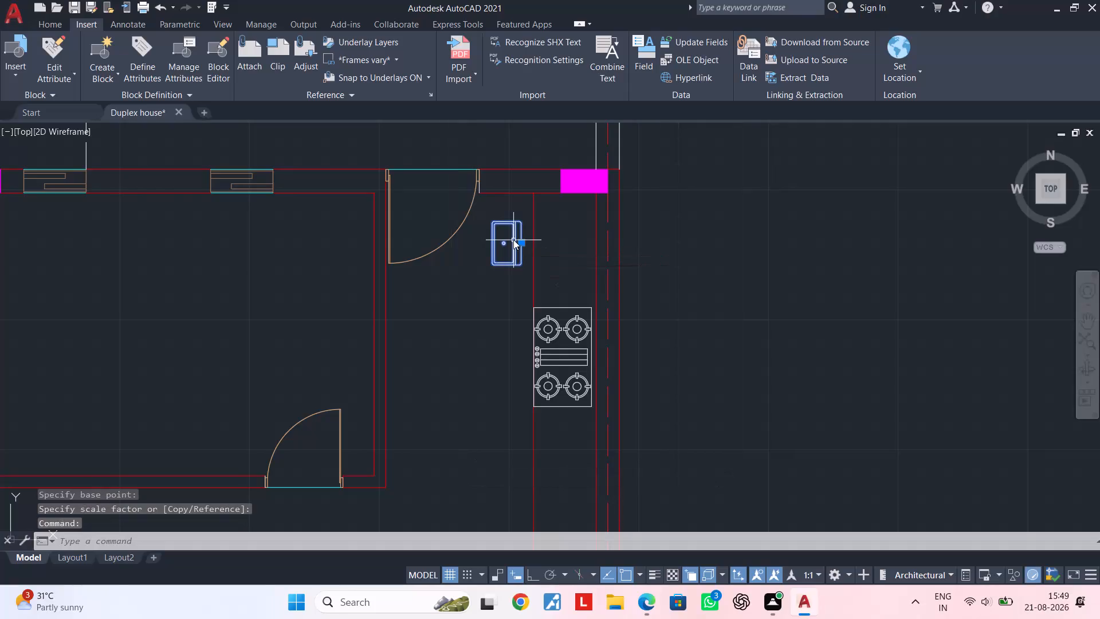
key("space")
left_click(505, 242)
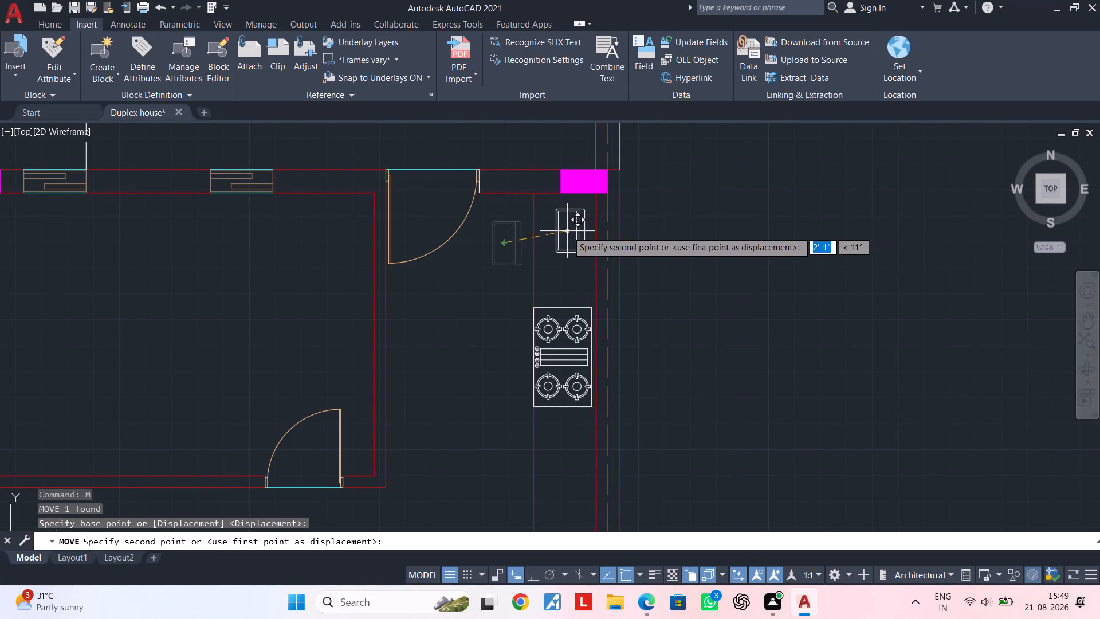
left_click(567, 225)
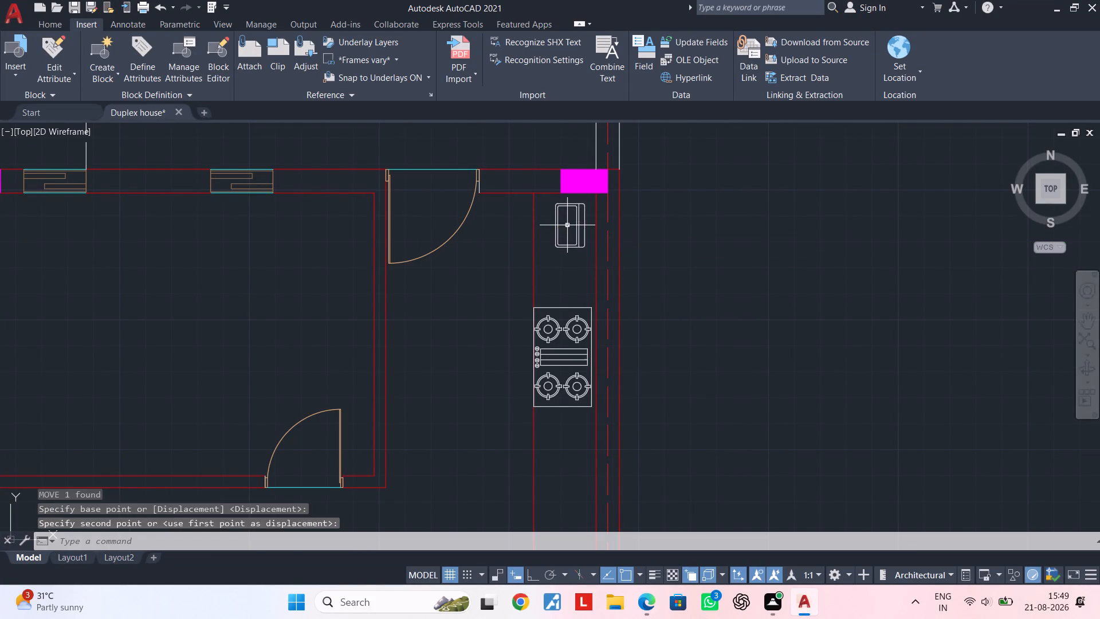
key("Escape")
scroll(567, 226, "up", 2)
middle_click_drag(568, 226, 528, 262)
key("Escape")
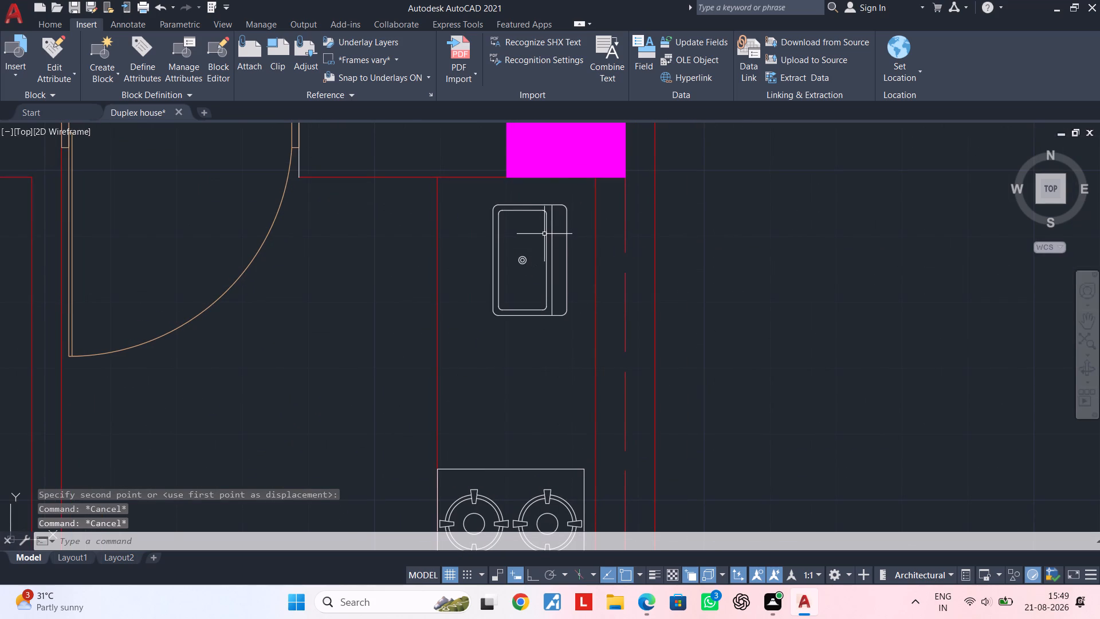
Scale the sink up by reference from its lower wall-side corner, stretching its bottom edge length to about the counter's front edge.
left_click(546, 233)
type("SC")
key("space")
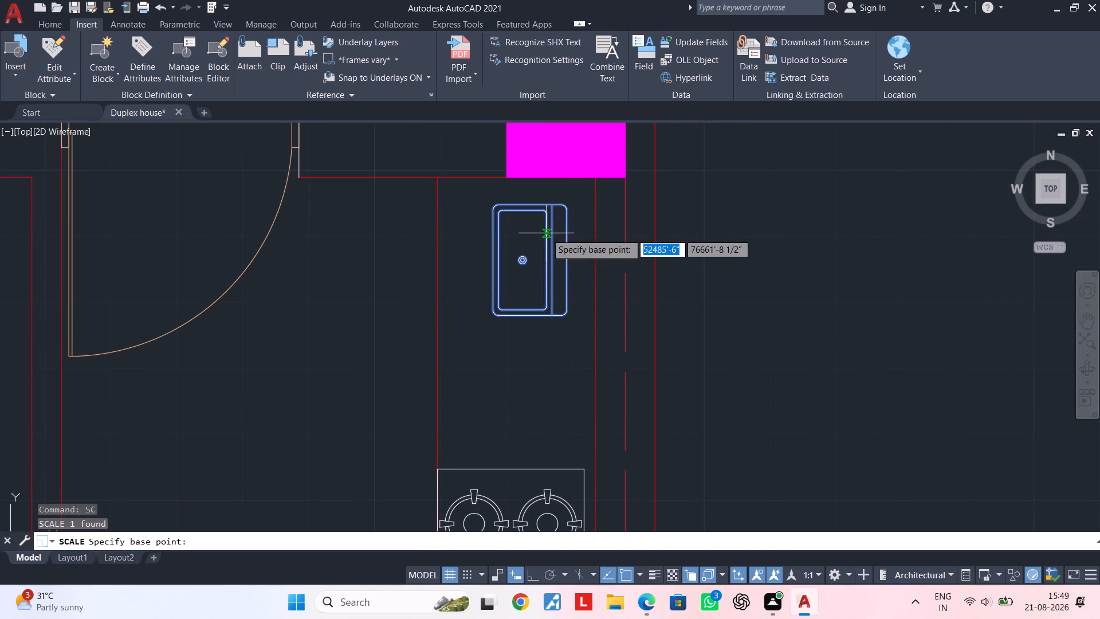
left_click(567, 314)
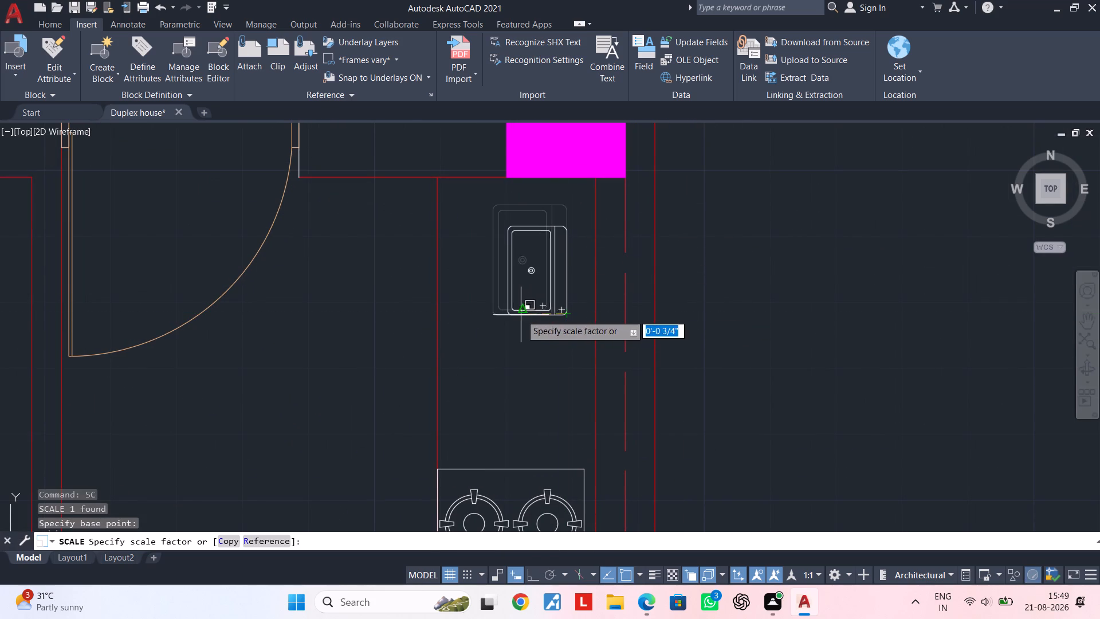
type("R")
key("space")
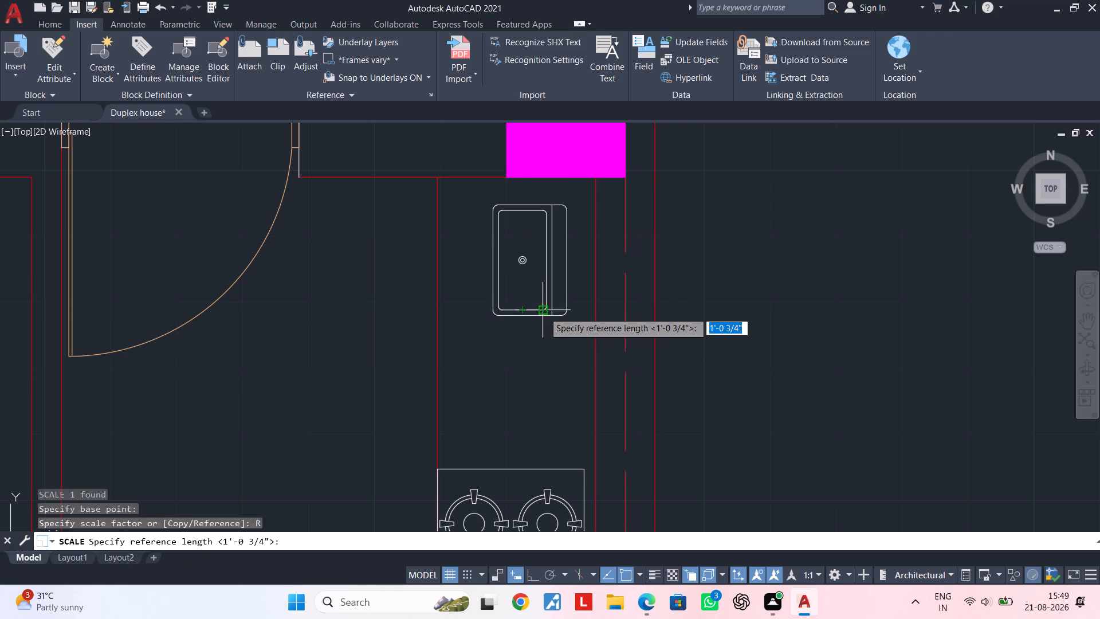
left_click(567, 313)
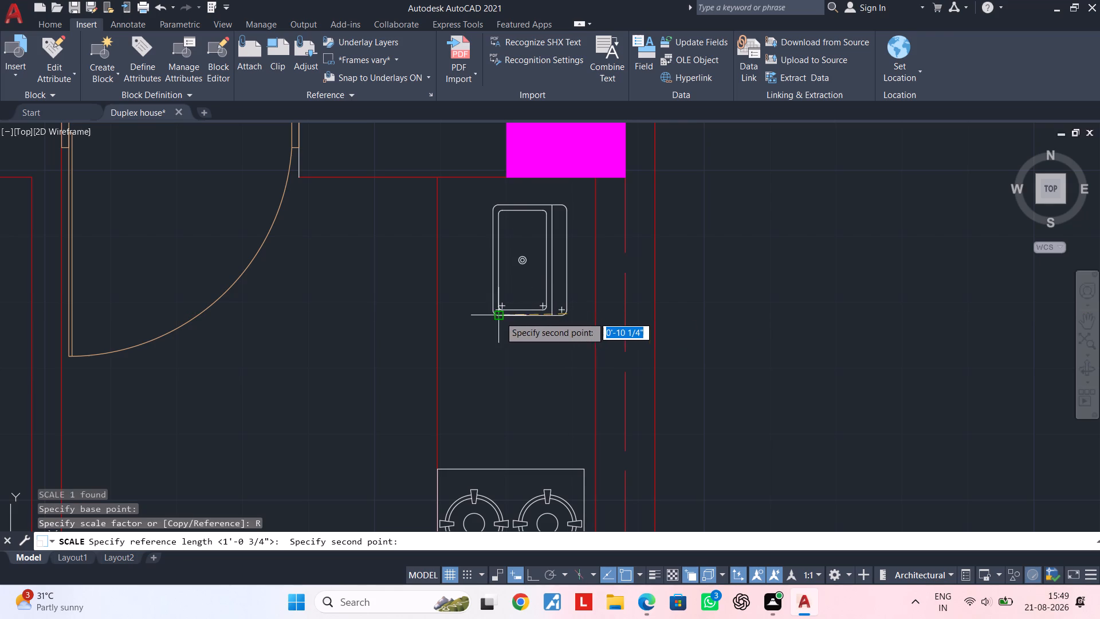
left_click(500, 316)
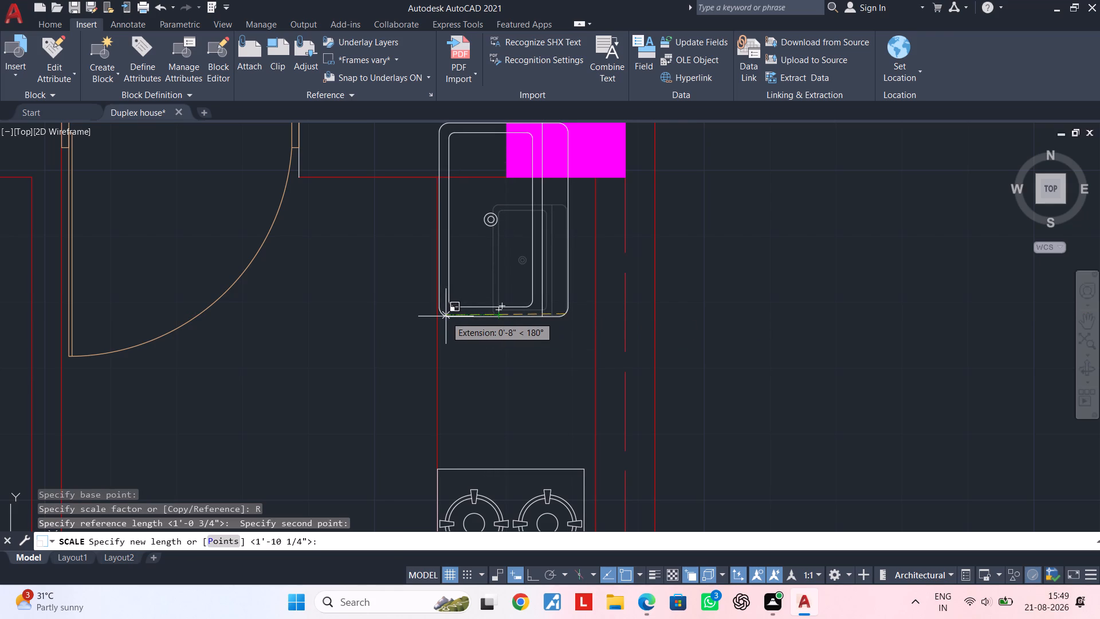
left_click(445, 316)
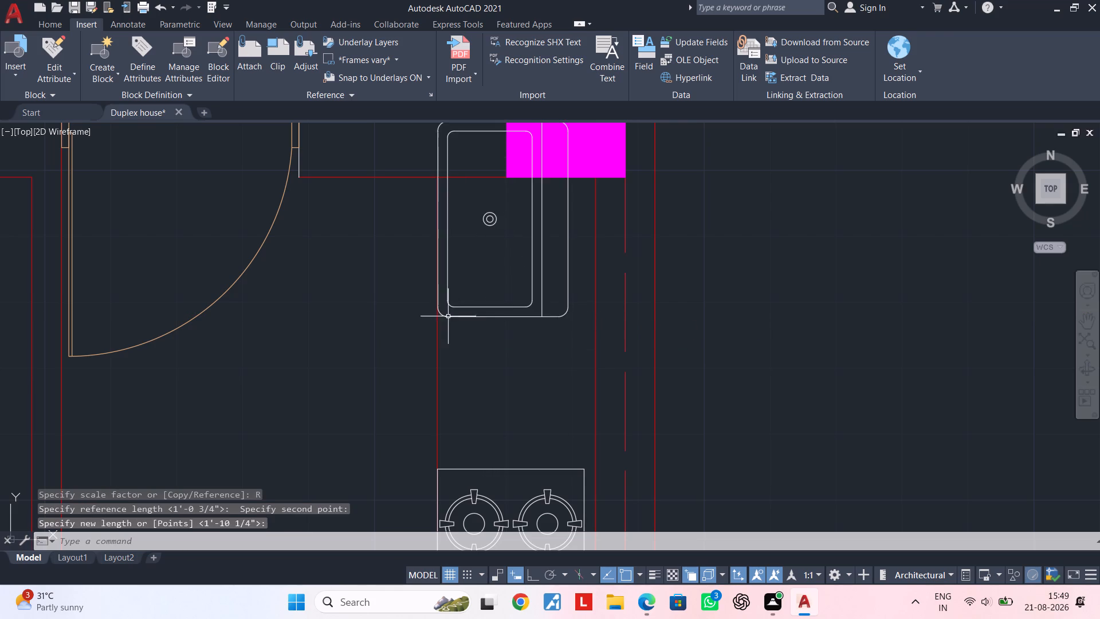
Move the enlarged sink down off the magenta column, fitting it inside the counter between the column and the cooktop.
scroll(489, 305, "down", 1)
left_click(491, 310)
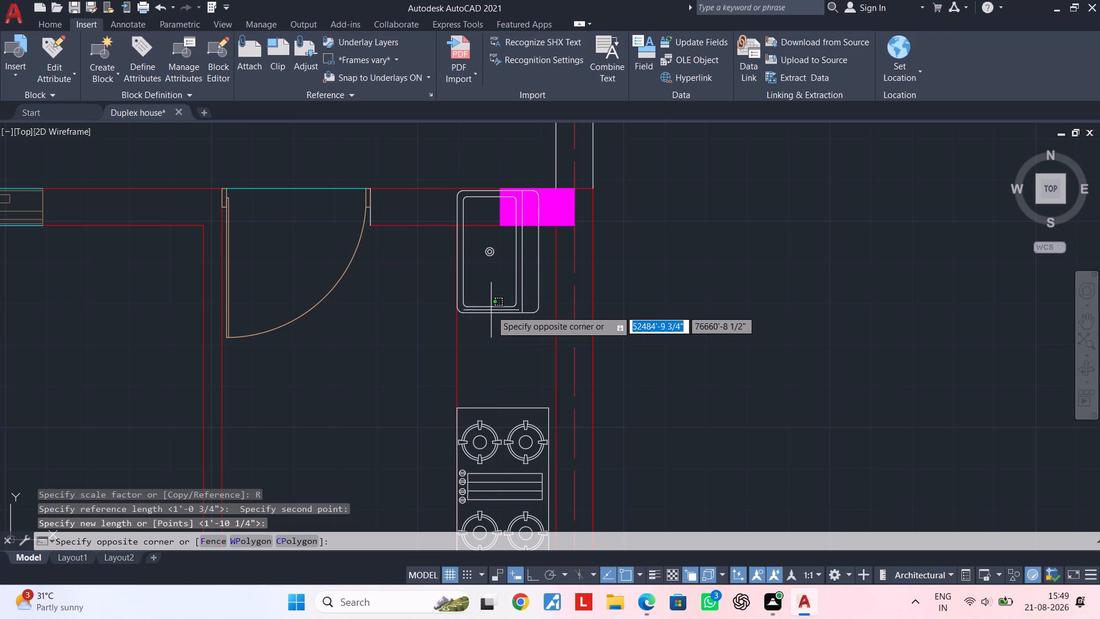
left_click(482, 303)
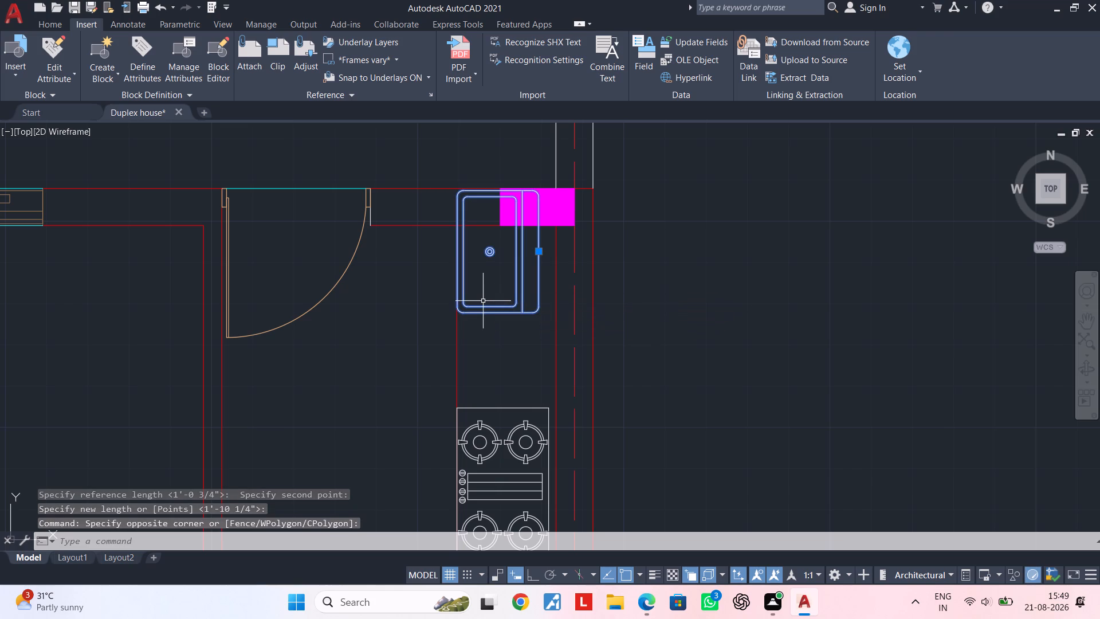
type("M")
key("space")
left_click(478, 279)
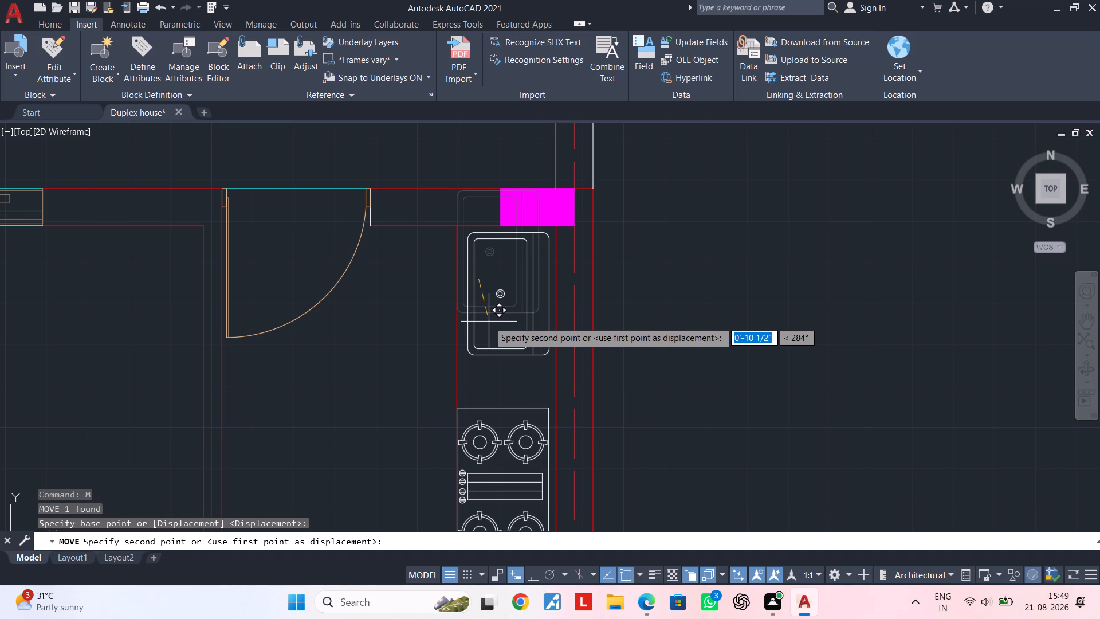
left_click(489, 322)
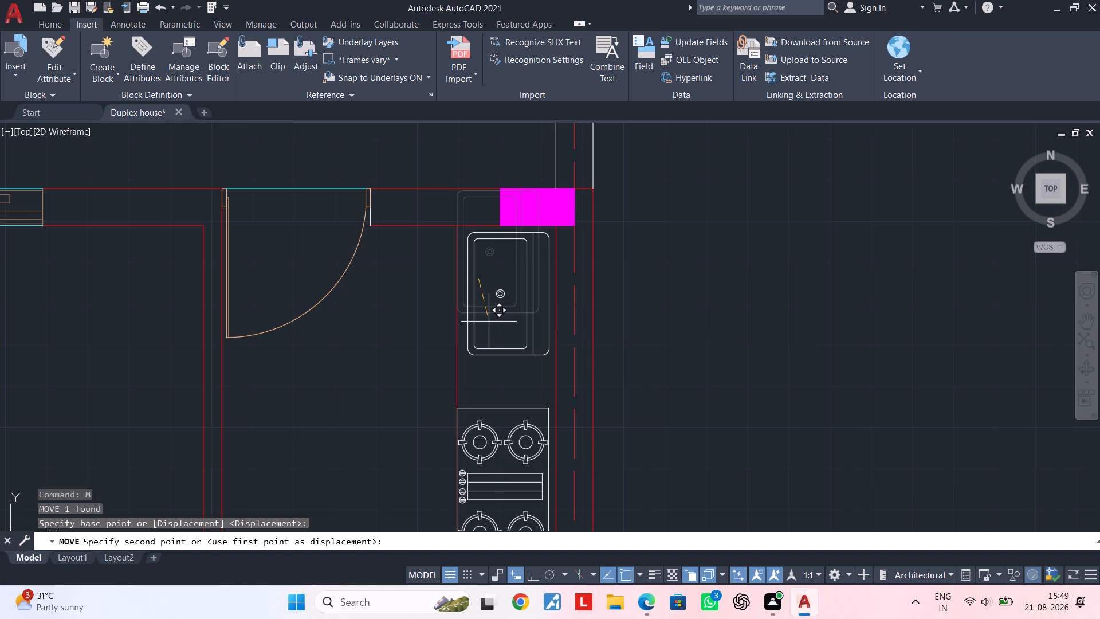
Look over the furnished floor plan, from the kitchen through the living and dining area to the lower rooms.
scroll(489, 322, "down", 3)
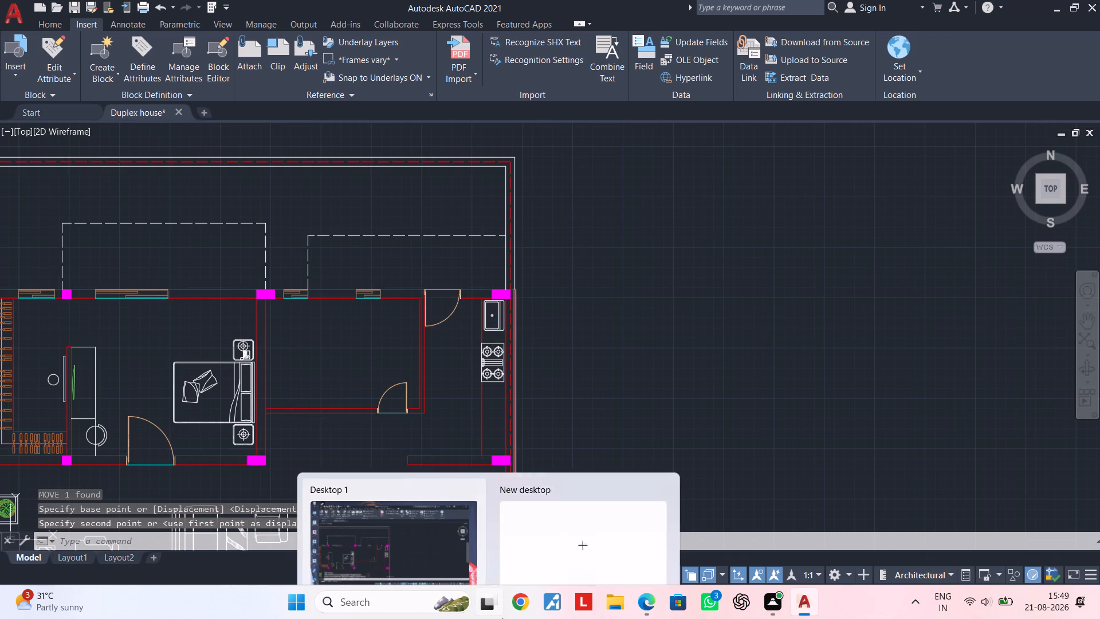
middle_click_drag(435, 417, 533, 299)
middle_click_drag(539, 355, 585, 291)
middle_click_drag(573, 336, 573, 281)
scroll(587, 317, "down", 1)
middle_click_drag(587, 318, 599, 254)
middle_click_drag(569, 347, 604, 310)
middle_click_drag(567, 326, 501, 373)
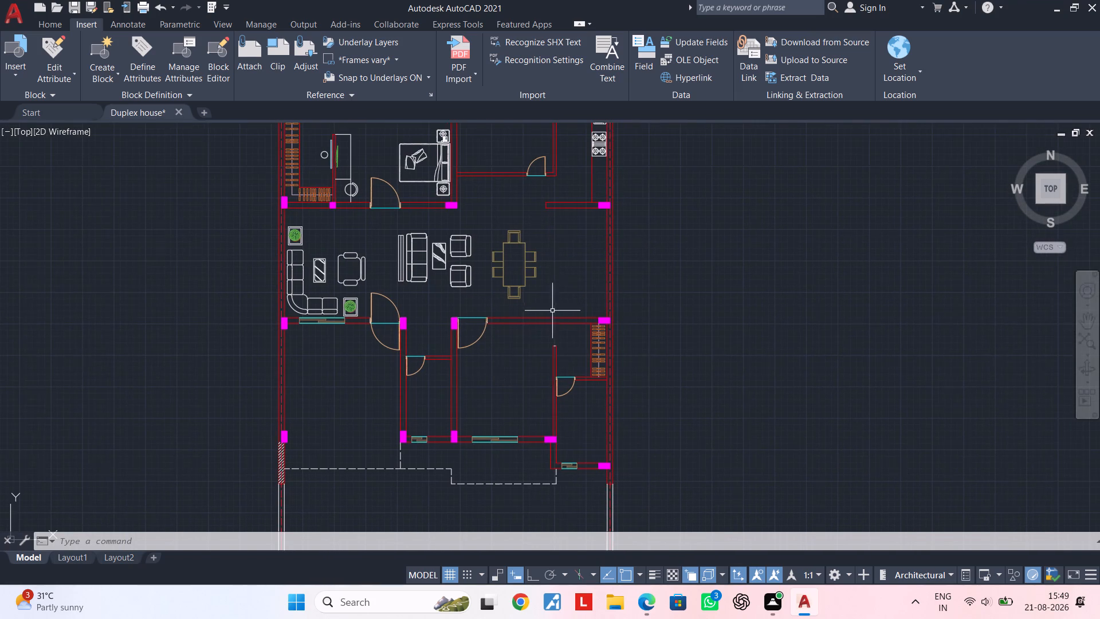
middle_click_drag(552, 315, 509, 369)
scroll(510, 368, "up", 1)
scroll(527, 327, "down", 1)
middle_click_drag(518, 332, 484, 366)
middle_click_drag(502, 325, 458, 336)
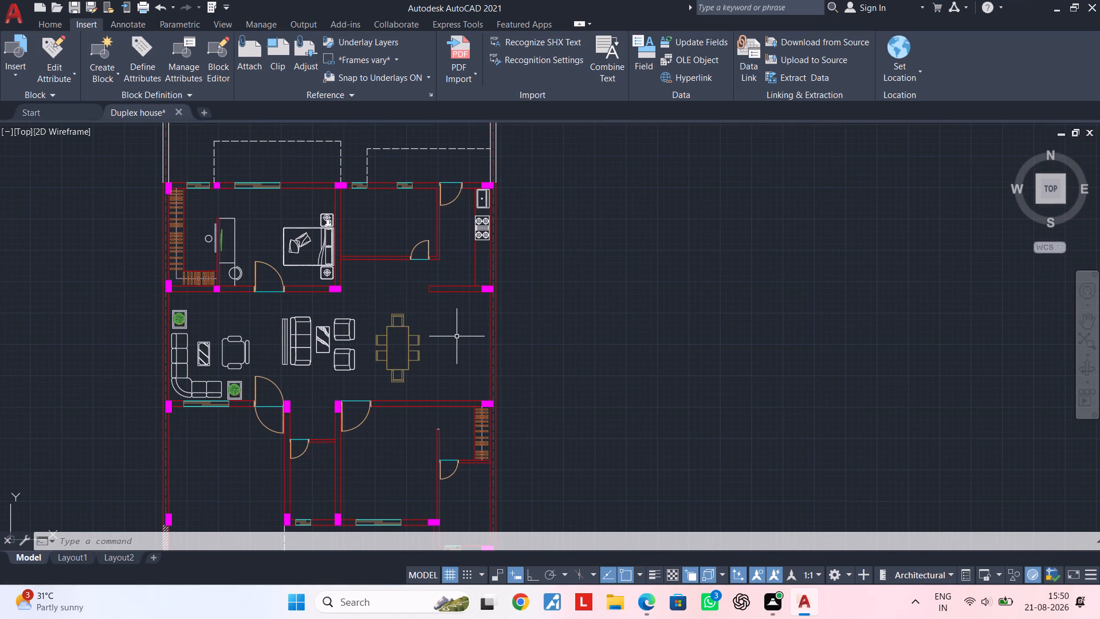
key("Escape")
key("Escape")
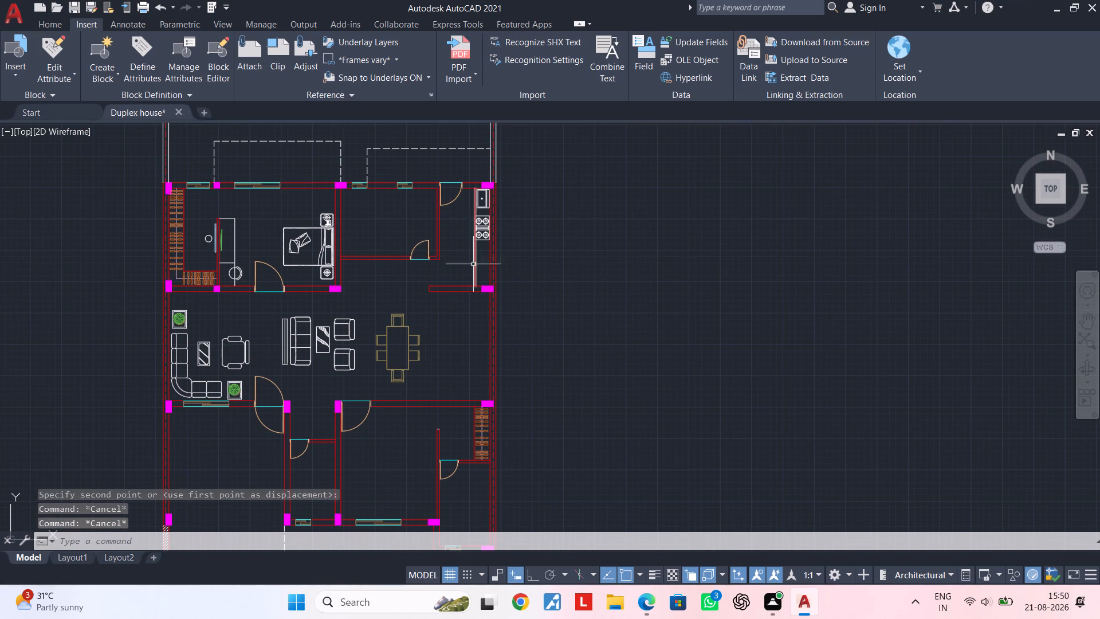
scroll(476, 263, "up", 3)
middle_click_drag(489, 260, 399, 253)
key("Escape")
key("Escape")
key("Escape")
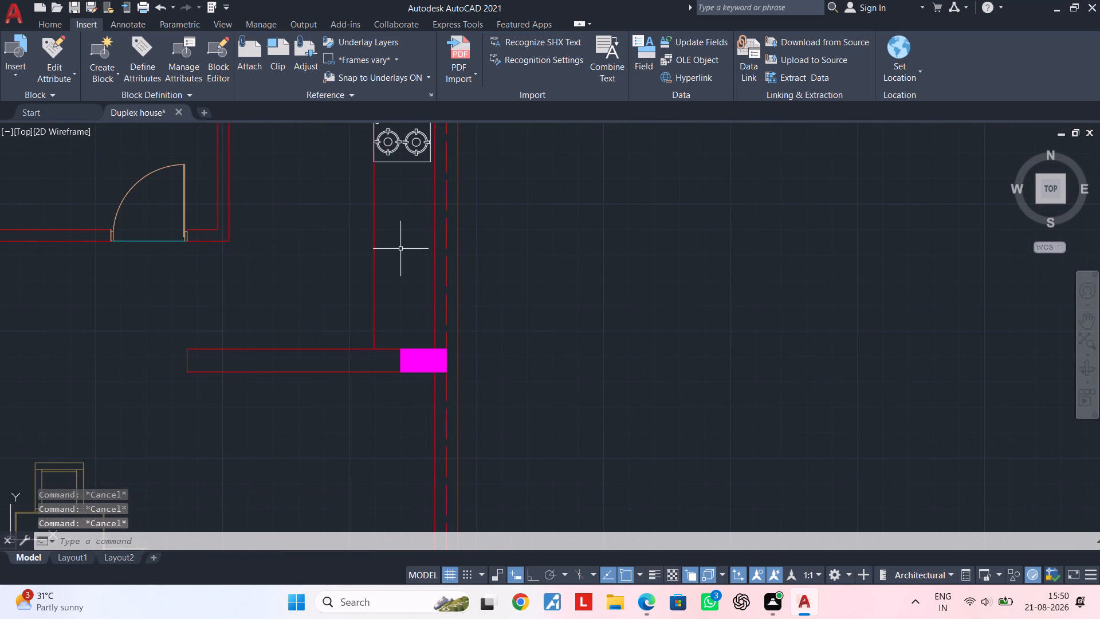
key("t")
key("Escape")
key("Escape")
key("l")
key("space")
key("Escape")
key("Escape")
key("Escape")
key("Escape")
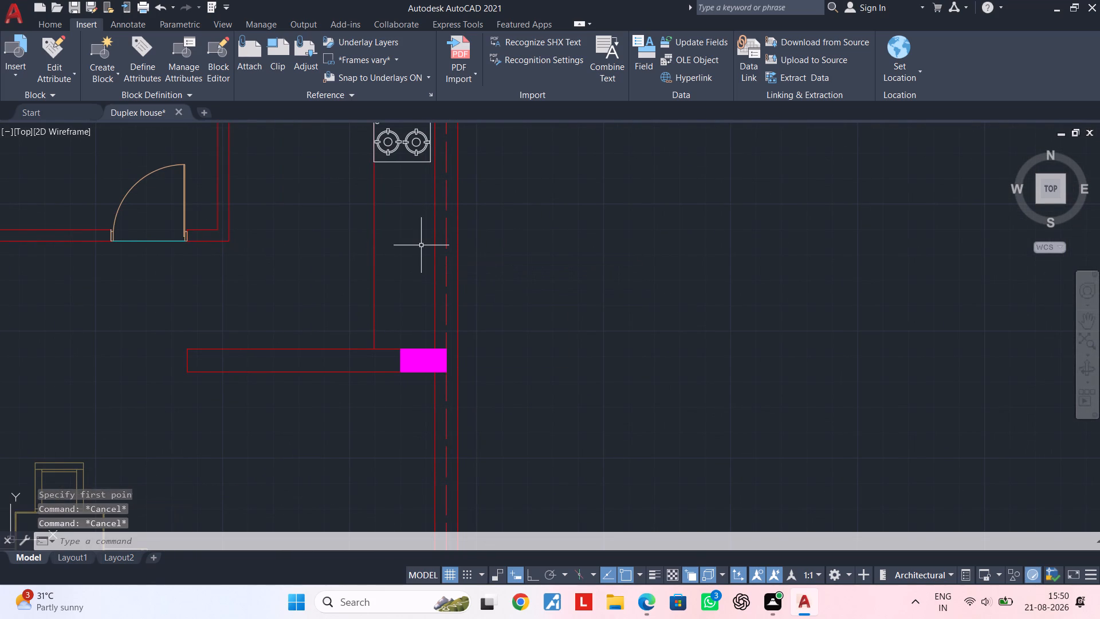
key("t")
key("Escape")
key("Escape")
Draw a rectangle about 1'-10 1/2" by 2'-11" on the kitchen counter between the cooktop and the lower column.
type("REC")
key("space")
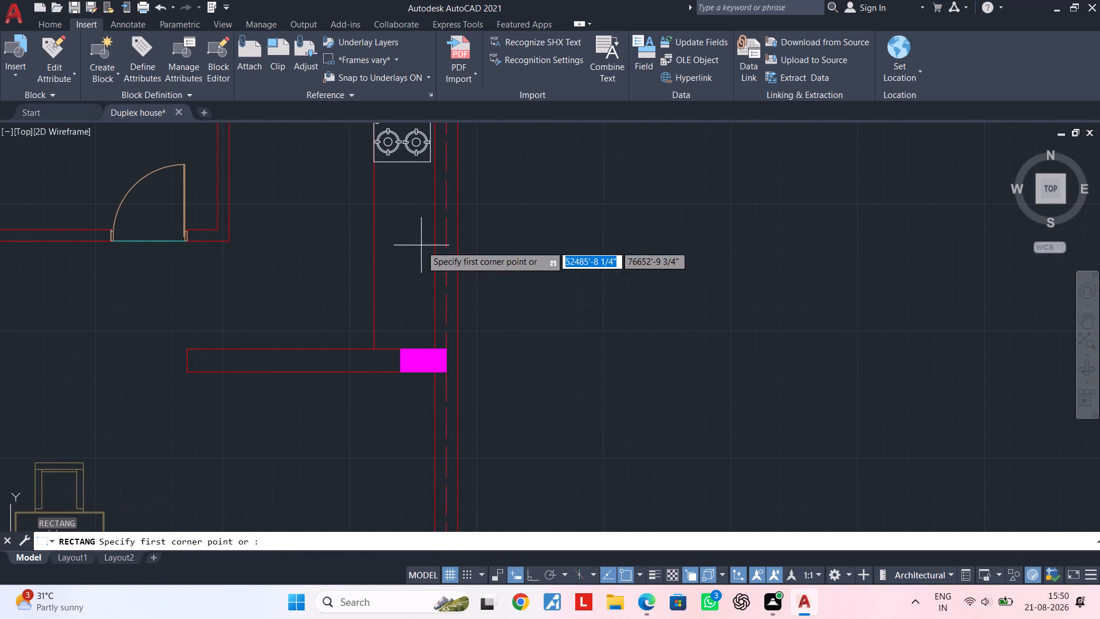
left_click(379, 252)
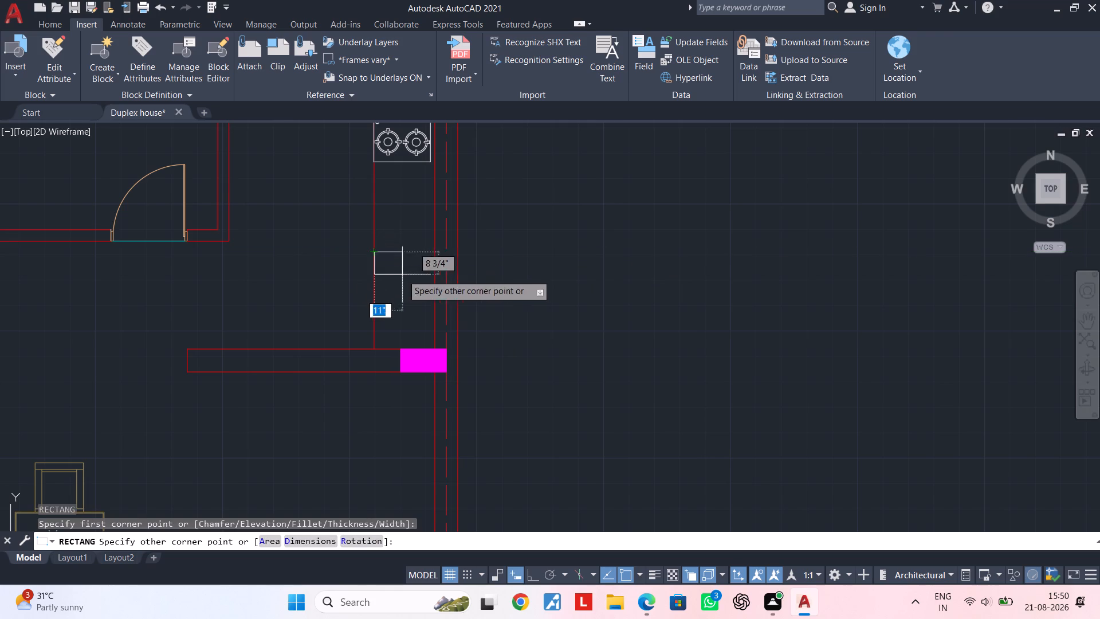
scroll(421, 343, "up", 2)
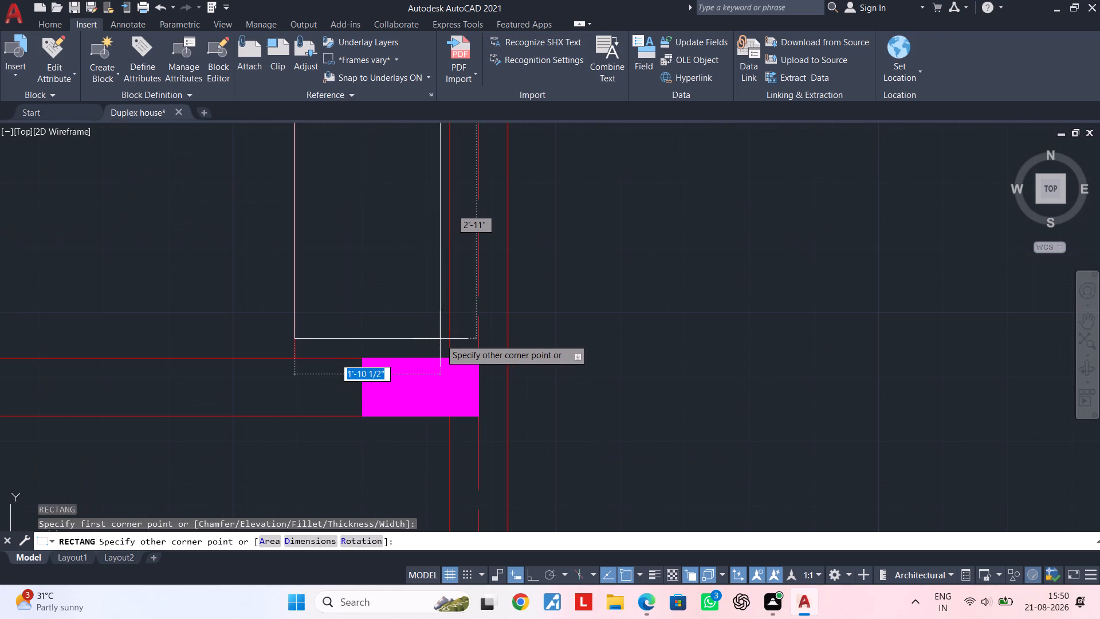
left_click(441, 339)
Stretch the new rectangle's front edge slightly inward, leaving a small gap from the counter's front line.
scroll(406, 315, "down", 2)
middle_click_drag(406, 315, 405, 324)
scroll(349, 295, "up", 2)
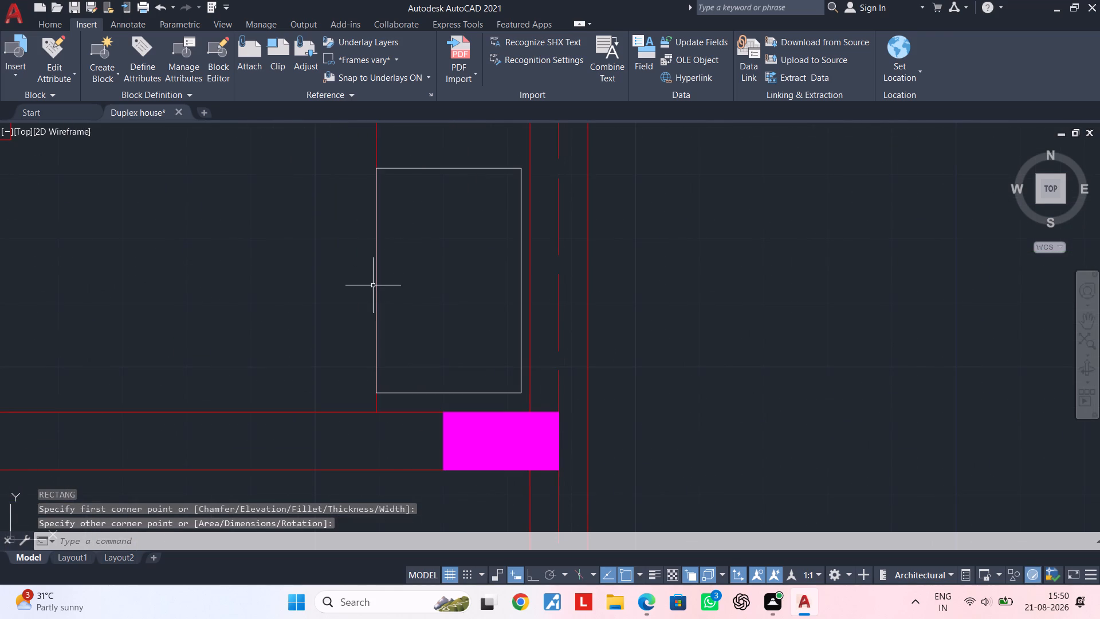
left_click(377, 284)
left_click(378, 281)
left_click(384, 280)
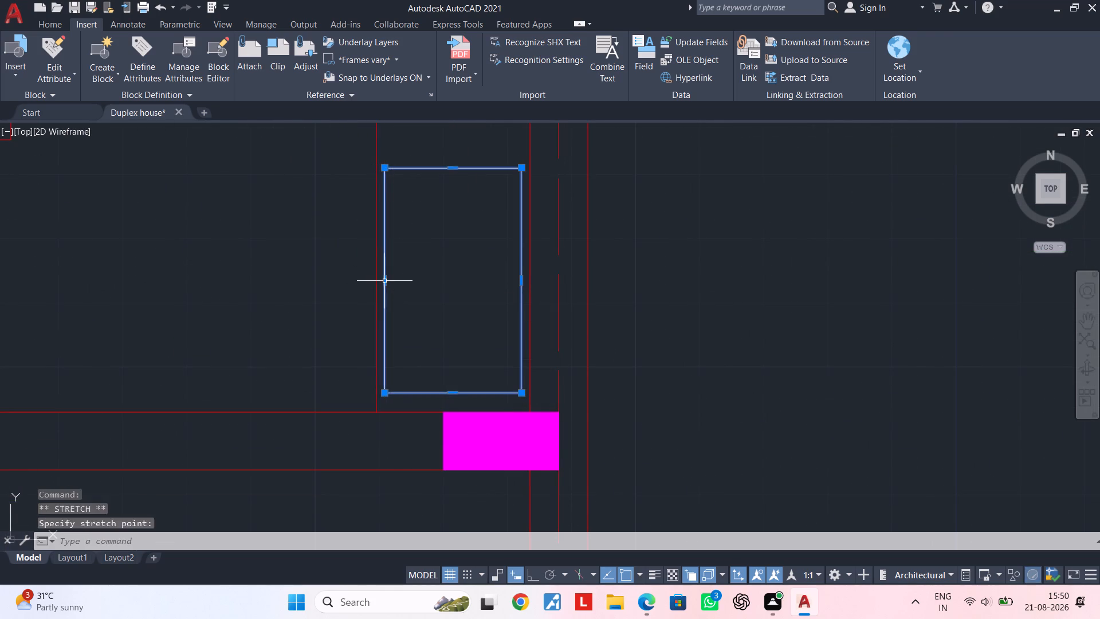
key("Escape")
key("Escape")
middle_click_drag(427, 272, 399, 274)
key("Escape")
key("Escape")
key("Escape")
key("Escape")
key("Escape")
key("Escape")
key("Escape")
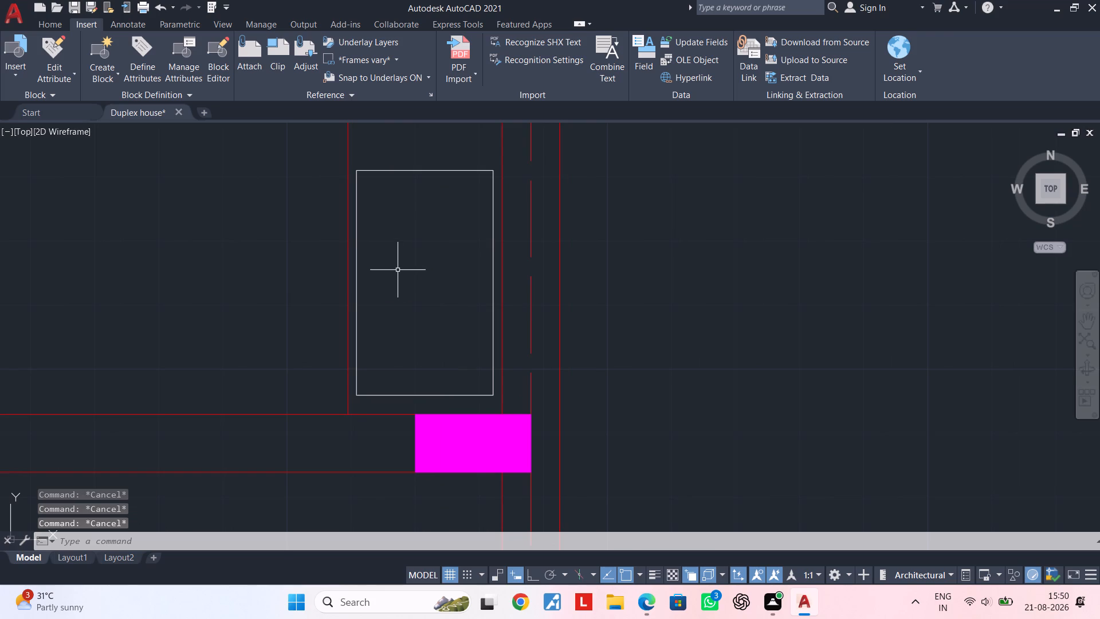
key("Escape")
Draw a small upright rectangle about 4" wide inside the larger one, against its front edge near the lower corner.
type("REC")
key("space")
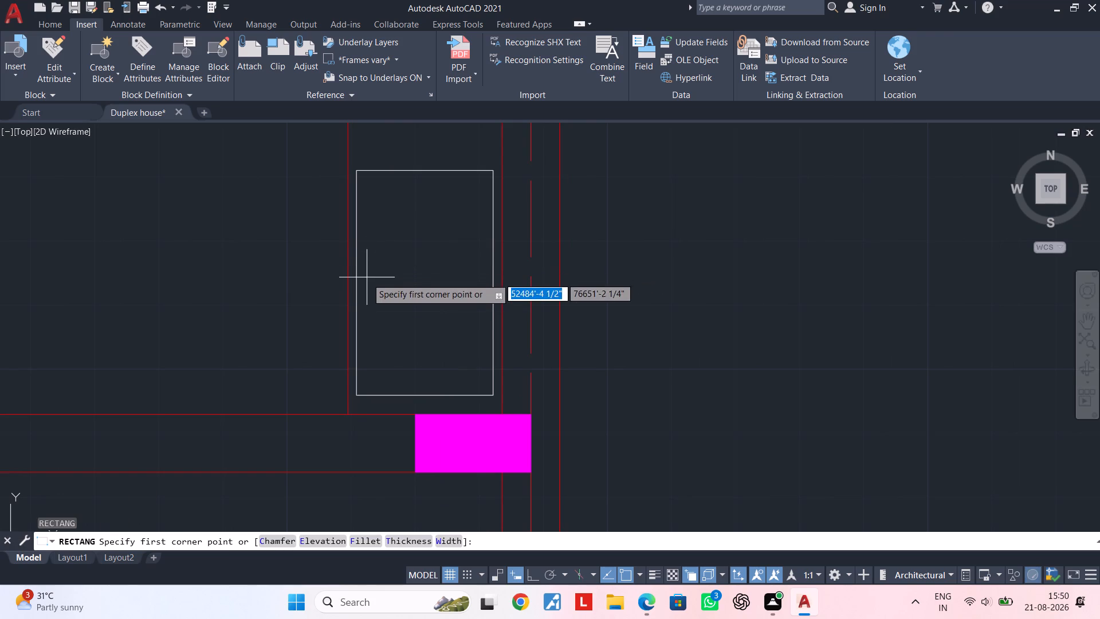
left_click(357, 314)
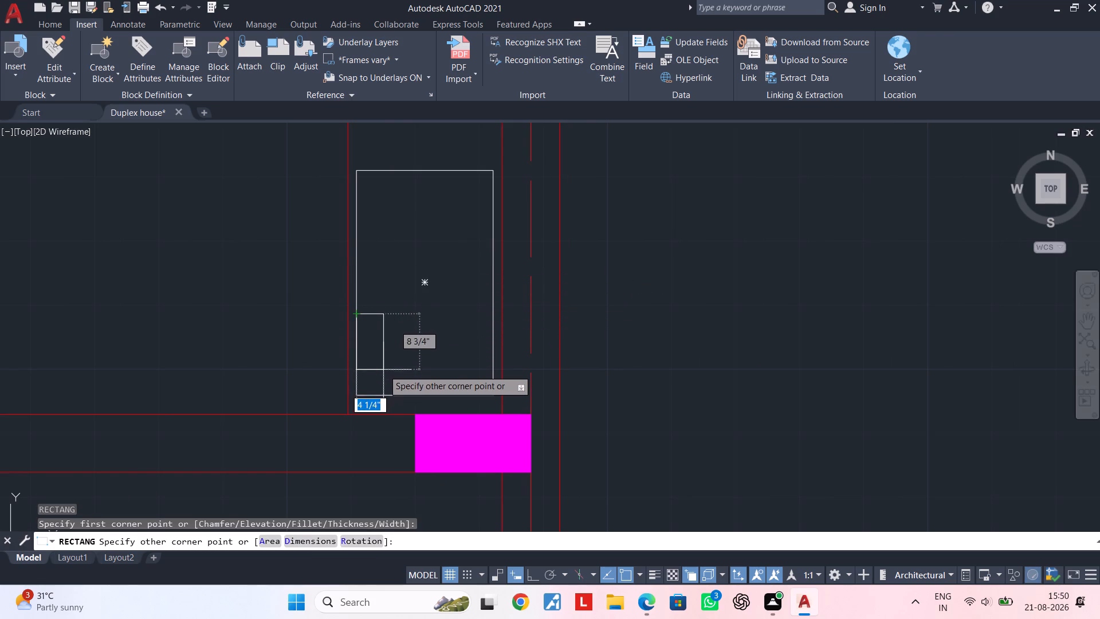
left_click(382, 379)
key("Escape")
key("Escape")
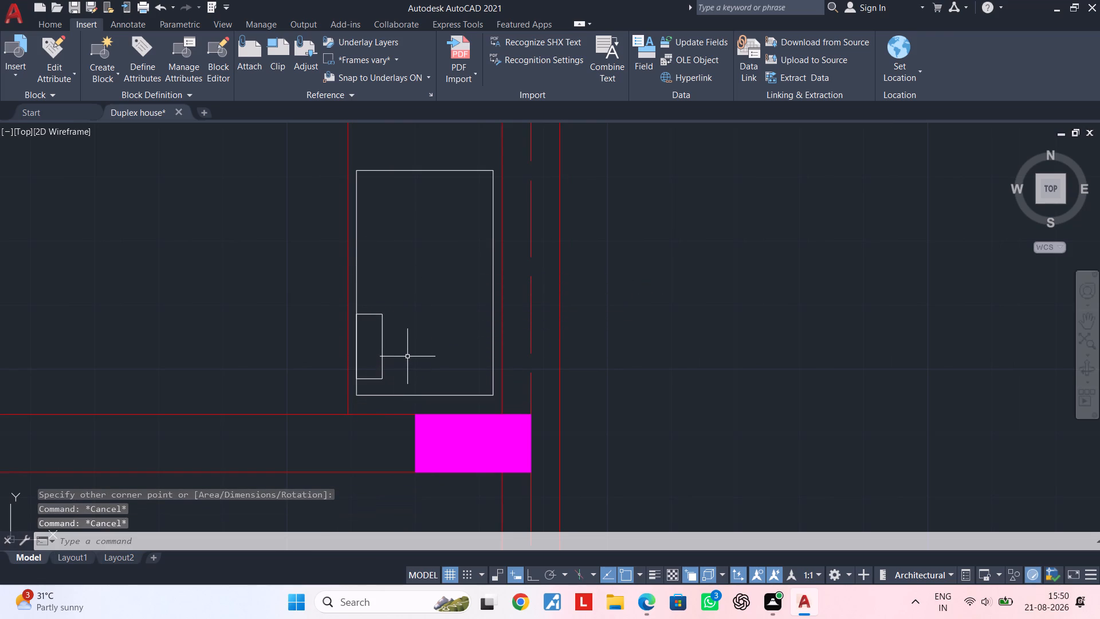
Change the colour of both the large counter rectangle and the small one inside it to green.
scroll(408, 356, "down", 3)
middle_click_drag(412, 346, 398, 326)
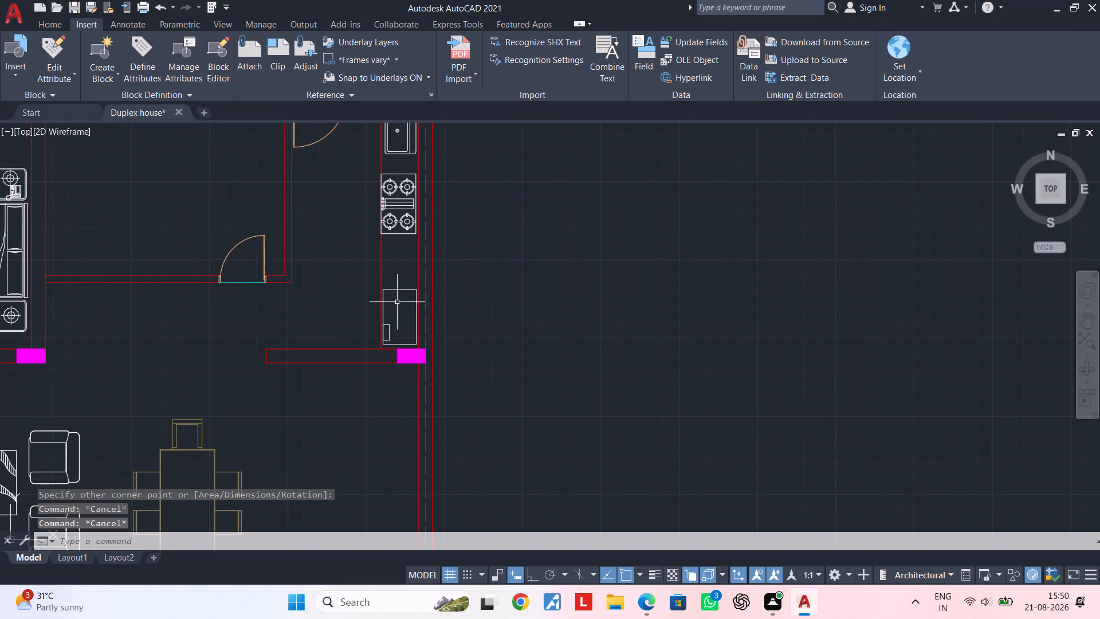
left_click(399, 292)
left_click_drag(397, 291, 397, 281)
left_click(396, 292)
left_click(396, 289)
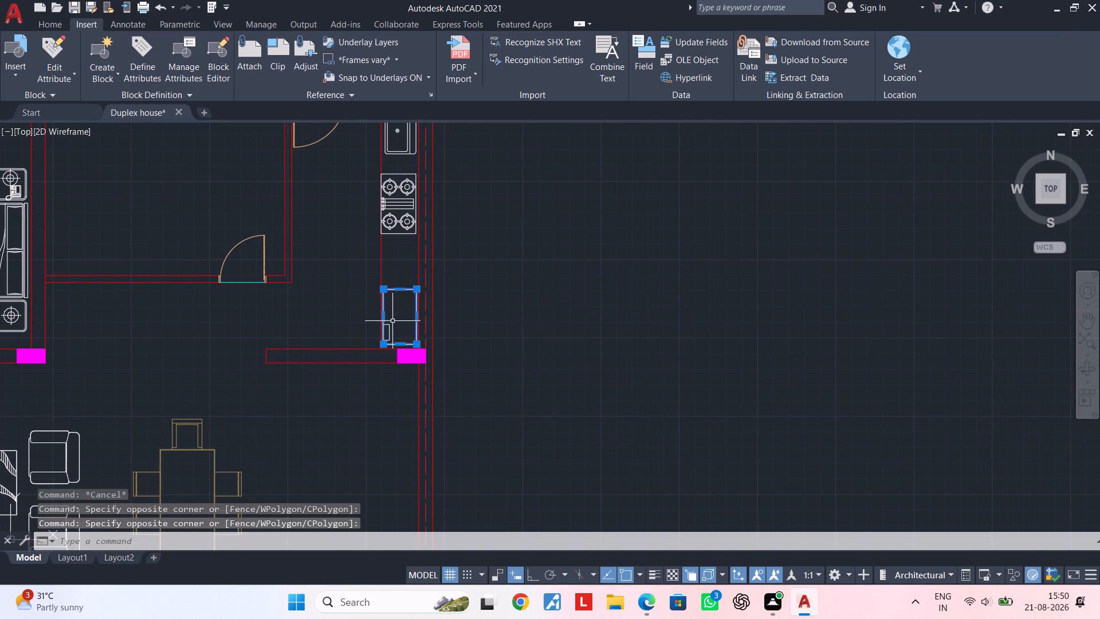
scroll(385, 327, "up", 3)
left_click(392, 326)
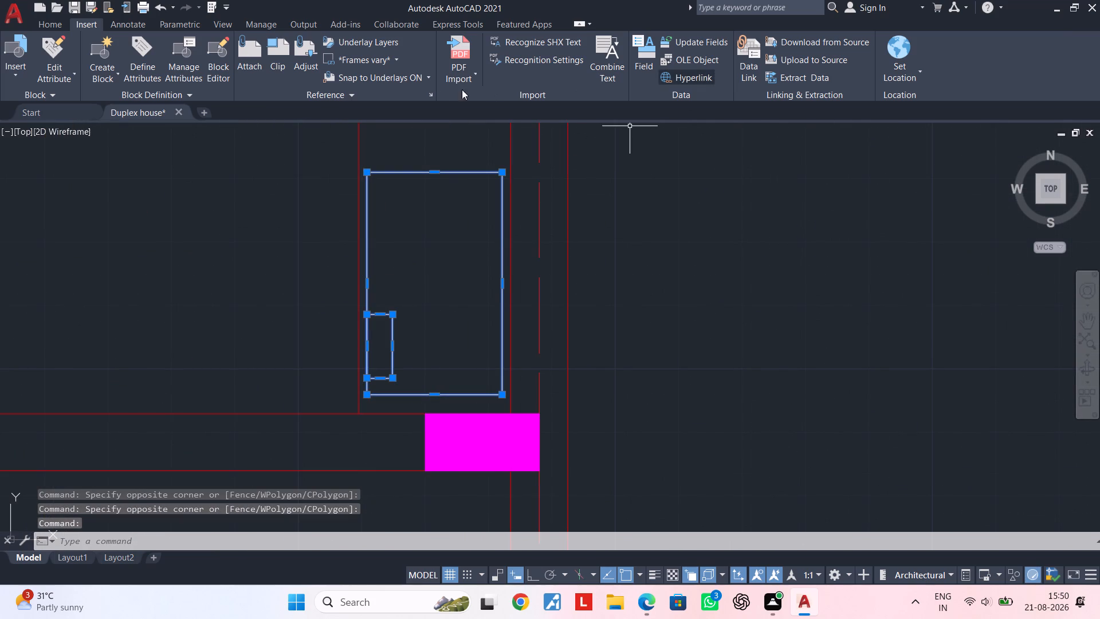
left_click(54, 21)
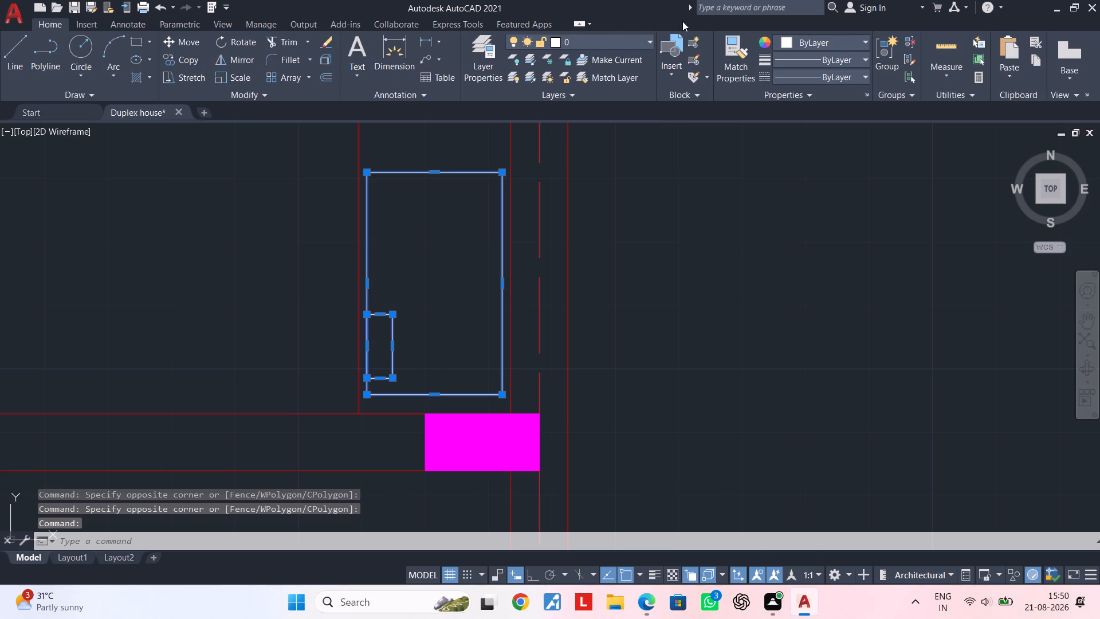
left_click(807, 40)
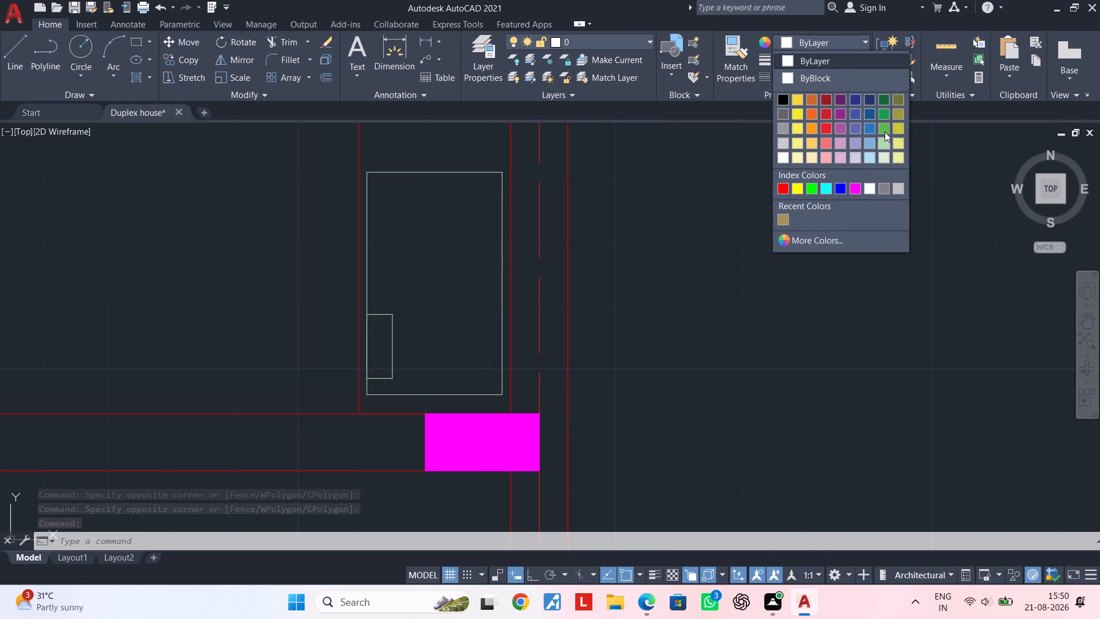
left_click(885, 125)
key("Escape")
Match the white end line of the bathroom's free-standing wall stub to the red wall line's properties.
scroll(883, 163, "down", 4)
middle_click_drag(850, 234, 596, 347)
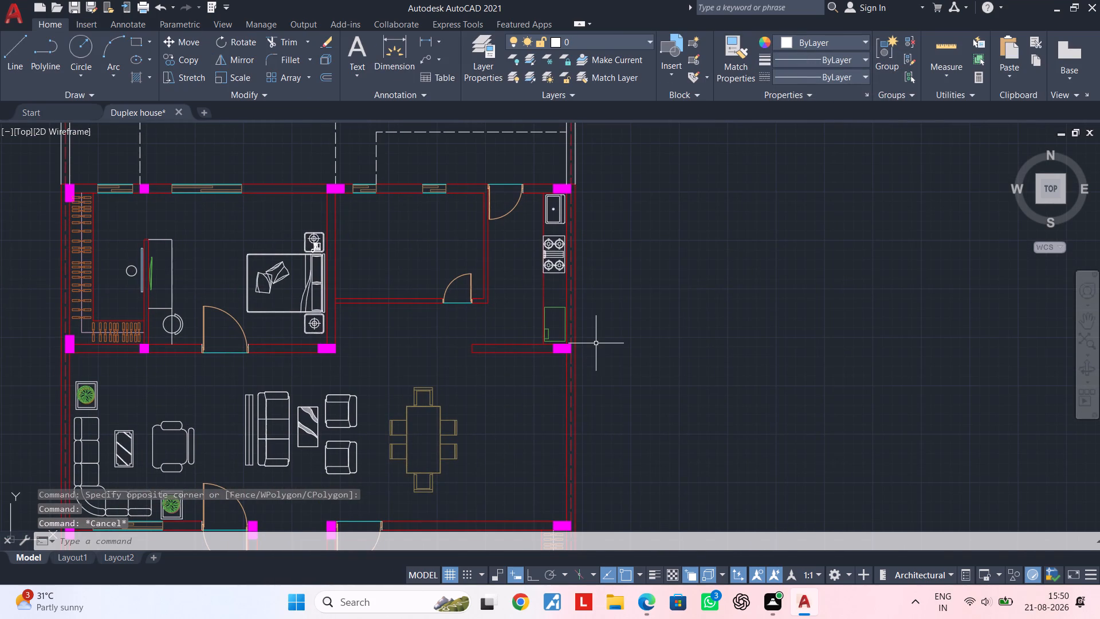
middle_click_drag(504, 330, 614, 225)
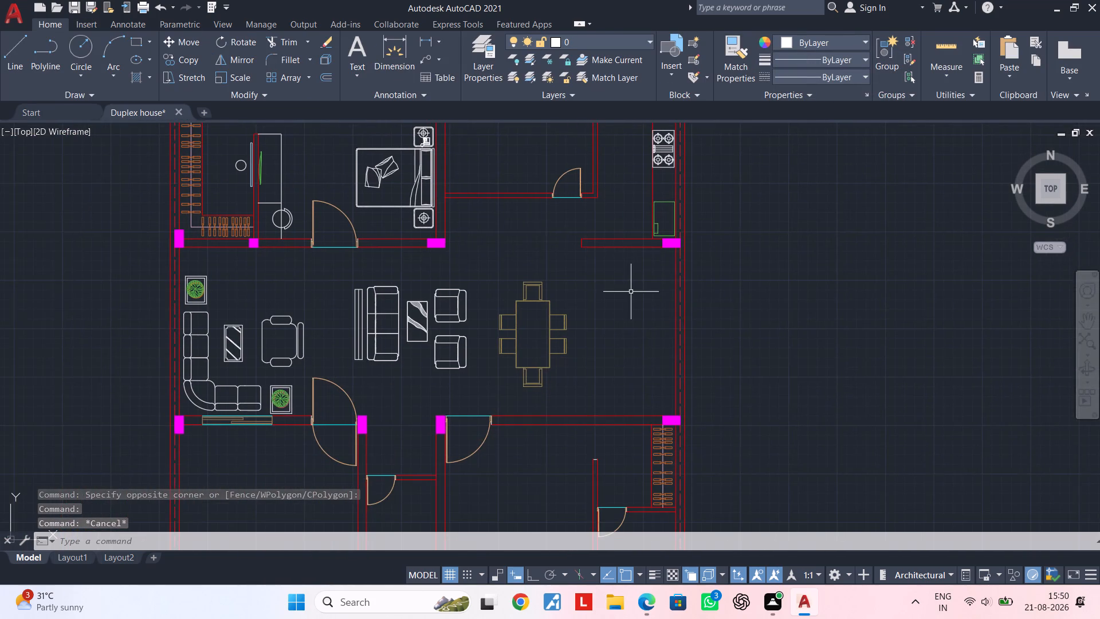
middle_click_drag(628, 292, 661, 250)
key("Escape")
middle_click_drag(651, 271, 630, 189)
scroll(610, 316, "up", 3)
middle_click_drag(606, 339, 599, 250)
scroll(603, 268, "up", 1)
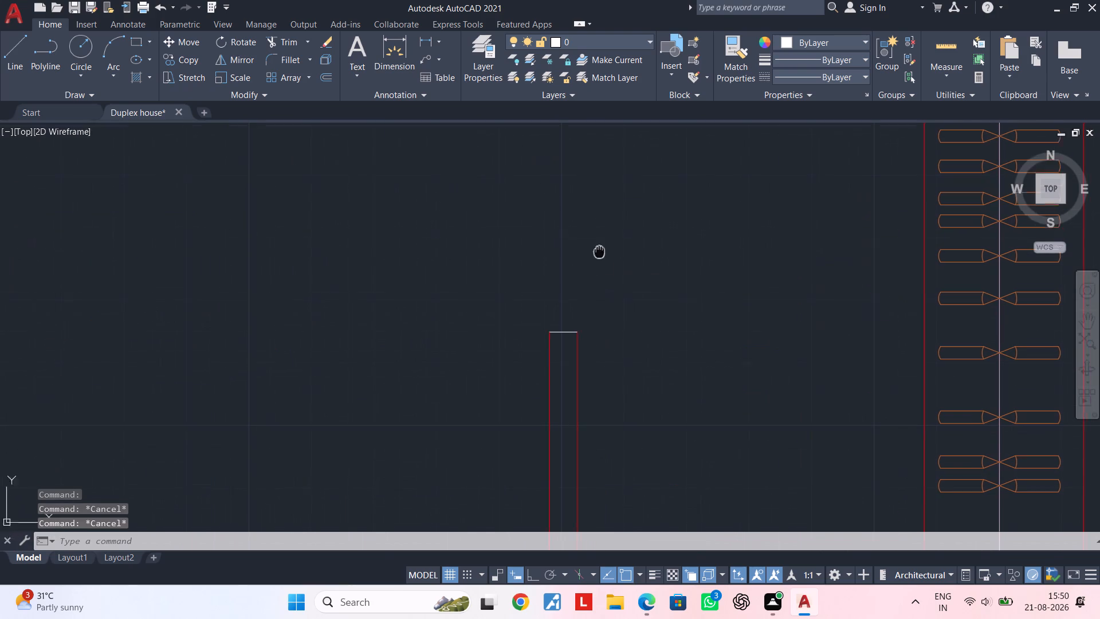
middle_click_drag(599, 250, 599, 247)
key("m")
key("a")
key("space")
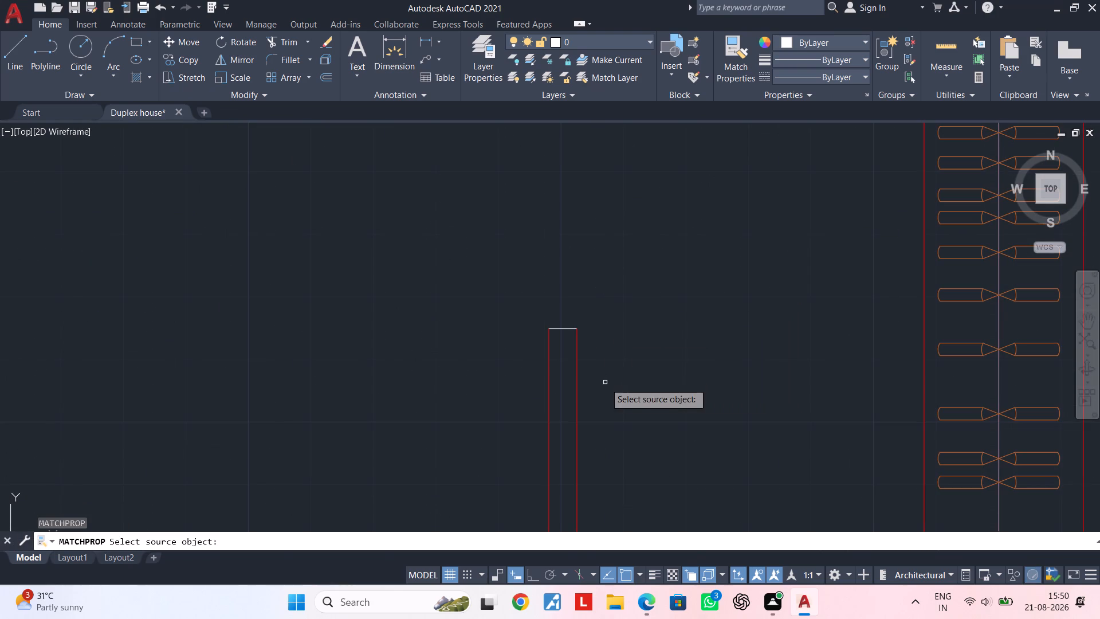
left_click(577, 391)
left_click(568, 327)
key("Escape")
key("Escape")
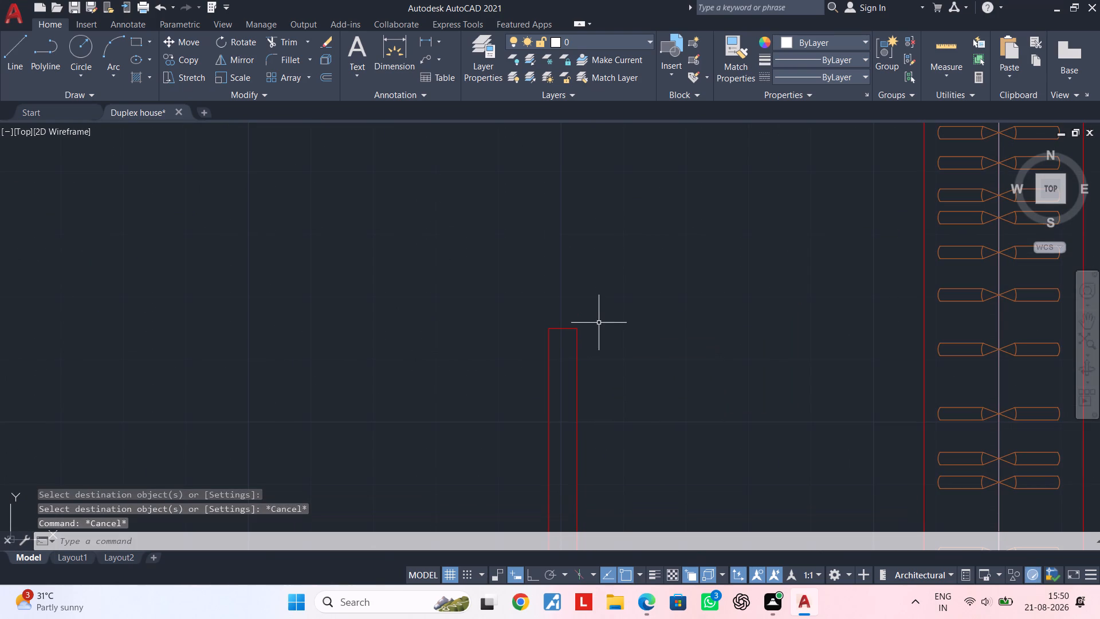
key("Escape")
key("Escape")
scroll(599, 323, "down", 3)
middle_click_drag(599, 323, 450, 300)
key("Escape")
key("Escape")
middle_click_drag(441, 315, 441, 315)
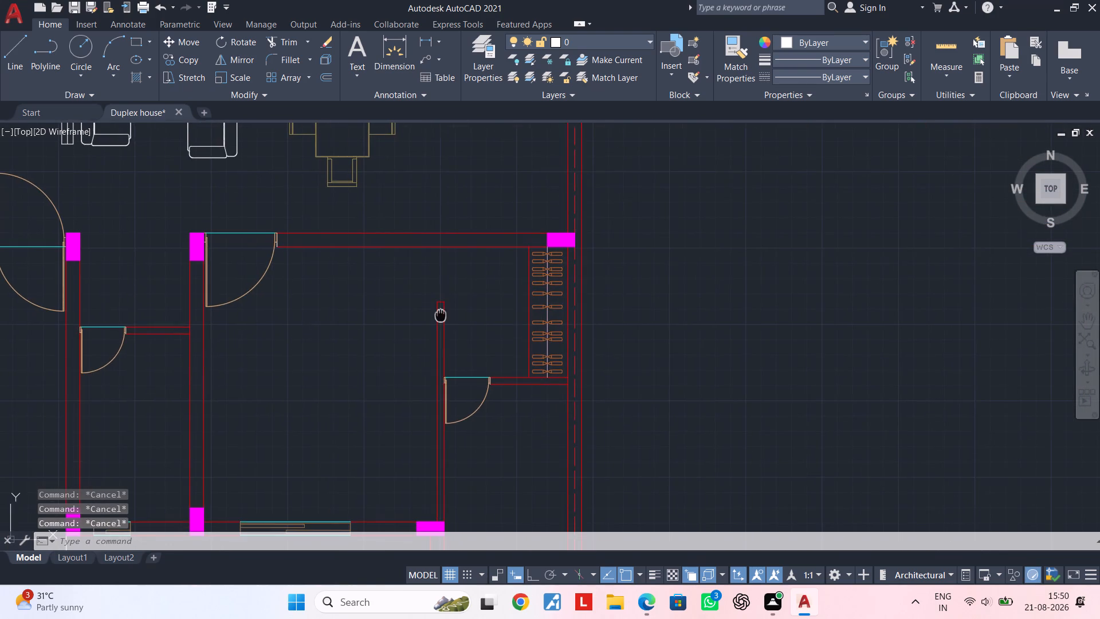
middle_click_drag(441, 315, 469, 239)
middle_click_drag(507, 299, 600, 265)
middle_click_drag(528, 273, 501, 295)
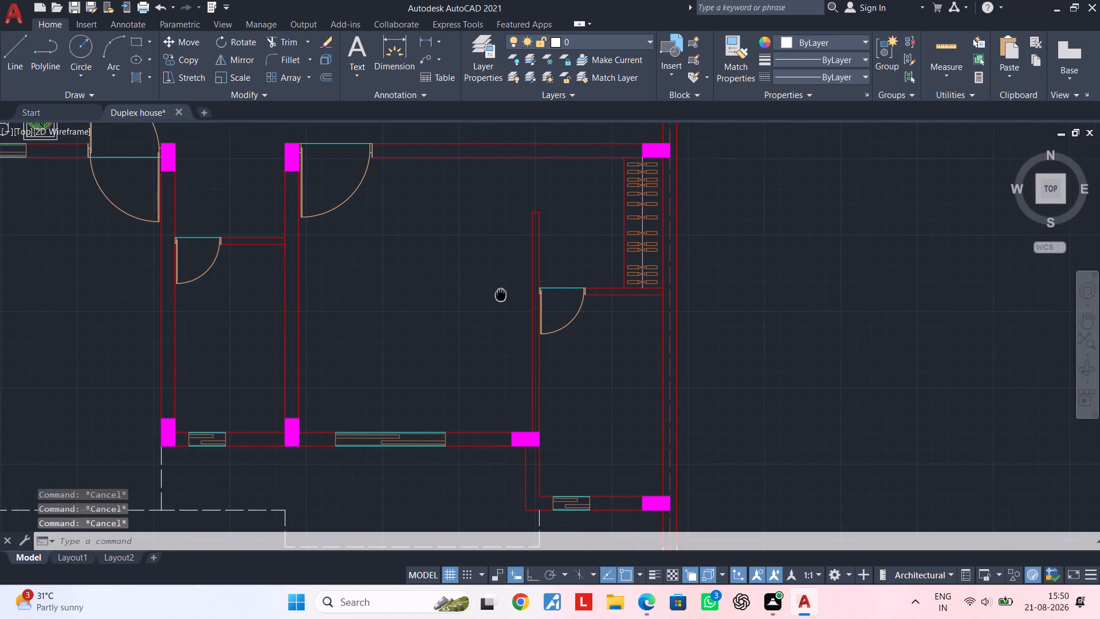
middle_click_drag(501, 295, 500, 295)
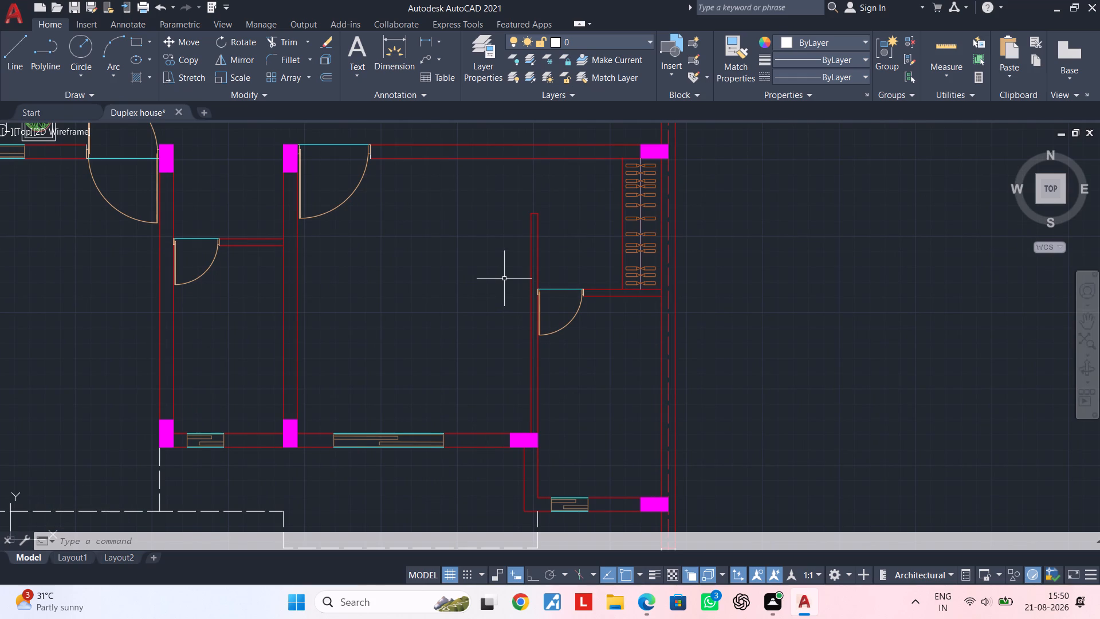
Copy the kitchen sink about 36'-8 3/4" straight down into the bathroom, just below the wardrobe wall and beside the outer wall.
scroll(544, 287, "down", 2)
middle_click_drag(565, 301, 564, 307)
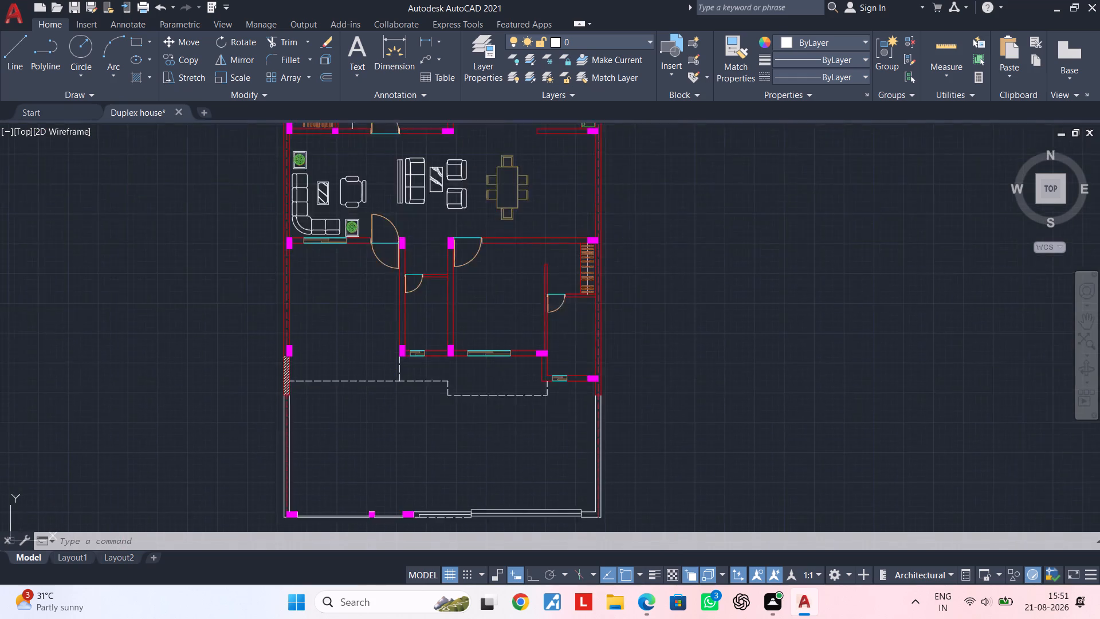
middle_click_drag(564, 307, 488, 416)
scroll(500, 128, "up", 4)
left_click(527, 241)
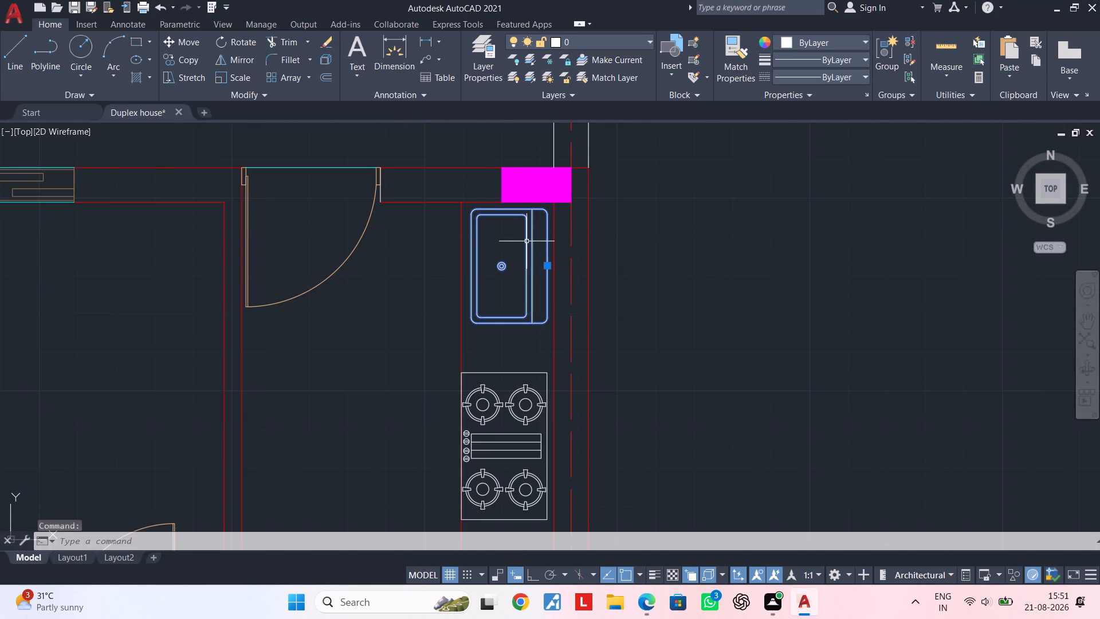
key("c")
key("o")
key("space")
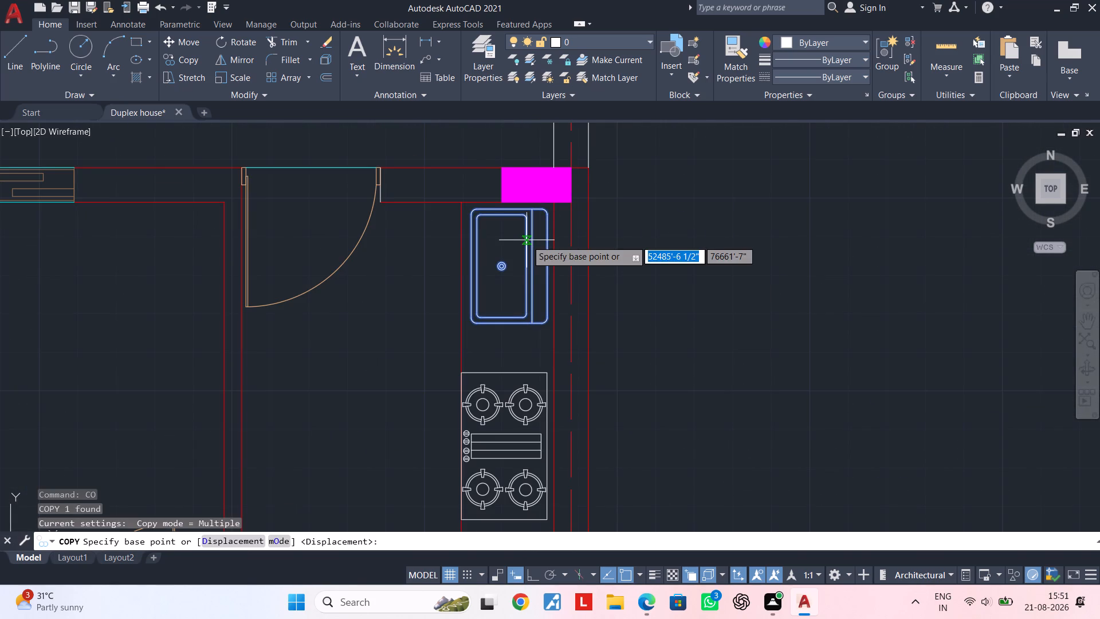
left_click(505, 264)
scroll(505, 336, "down", 3)
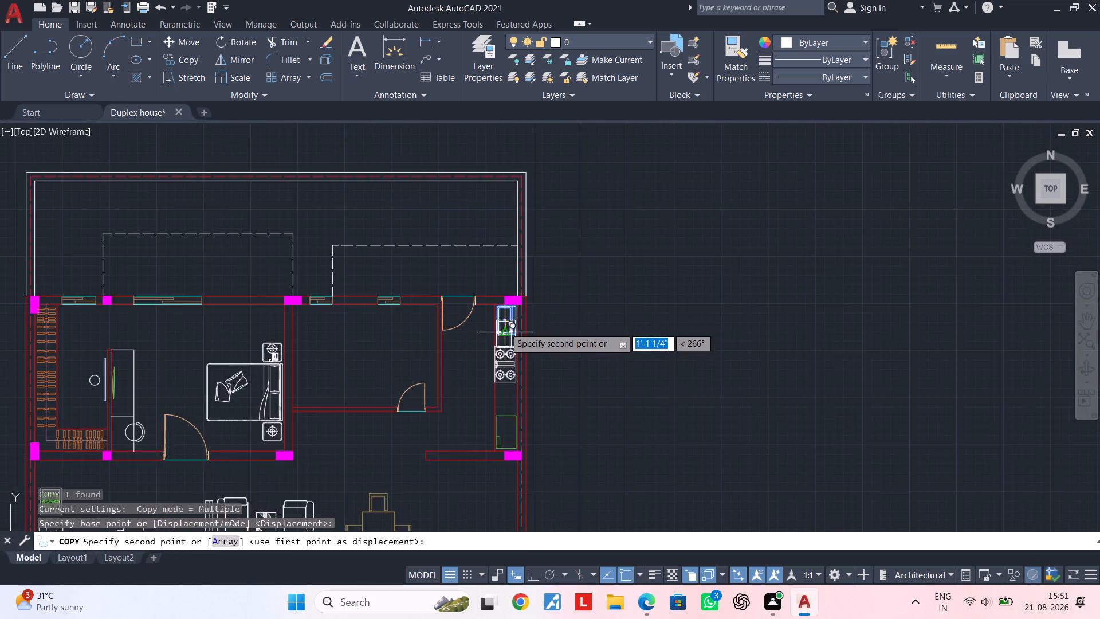
middle_click_drag(505, 265, 505, 152)
scroll(499, 184, "up", 1)
middle_click_drag(498, 421, 478, 73)
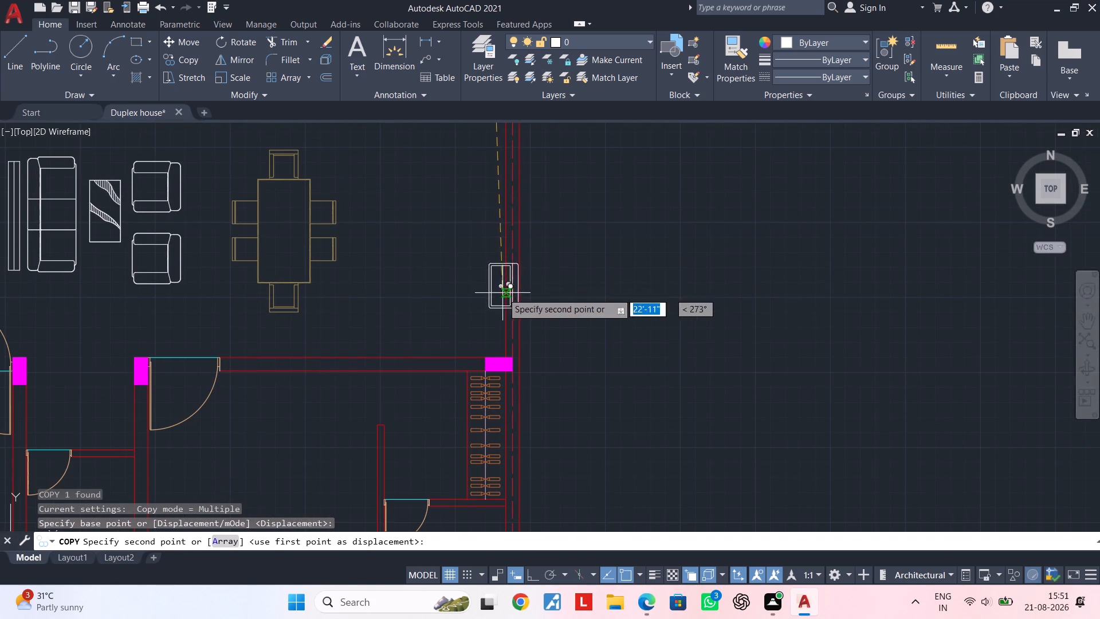
middle_click_drag(509, 336, 513, 128)
scroll(489, 331, "up", 1)
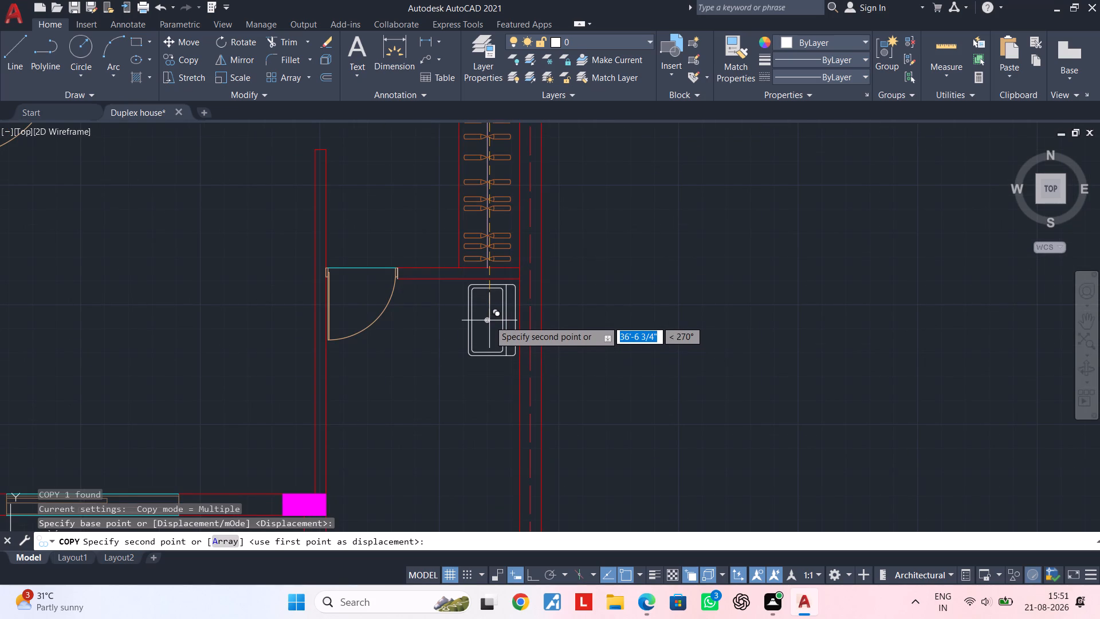
left_click(489, 325)
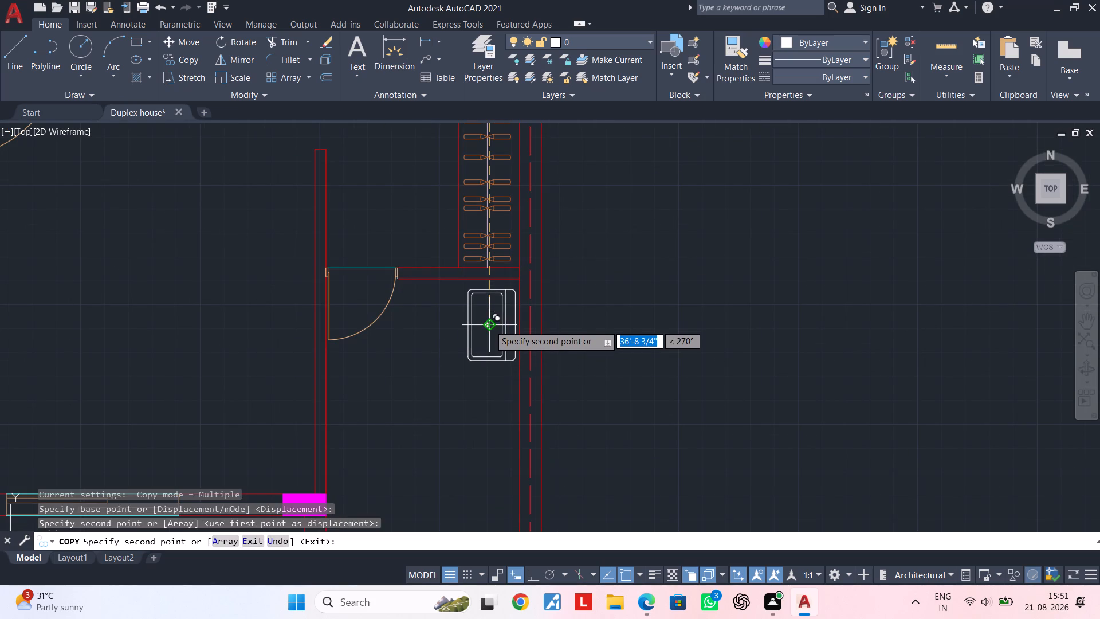
key("Escape")
key("Escape")
middle_click_drag(568, 296, 561, 257)
key("Escape")
key("Escape")
key("Escape")
key("Escape")
key("Escape")
key("Escape")
key("Escape")
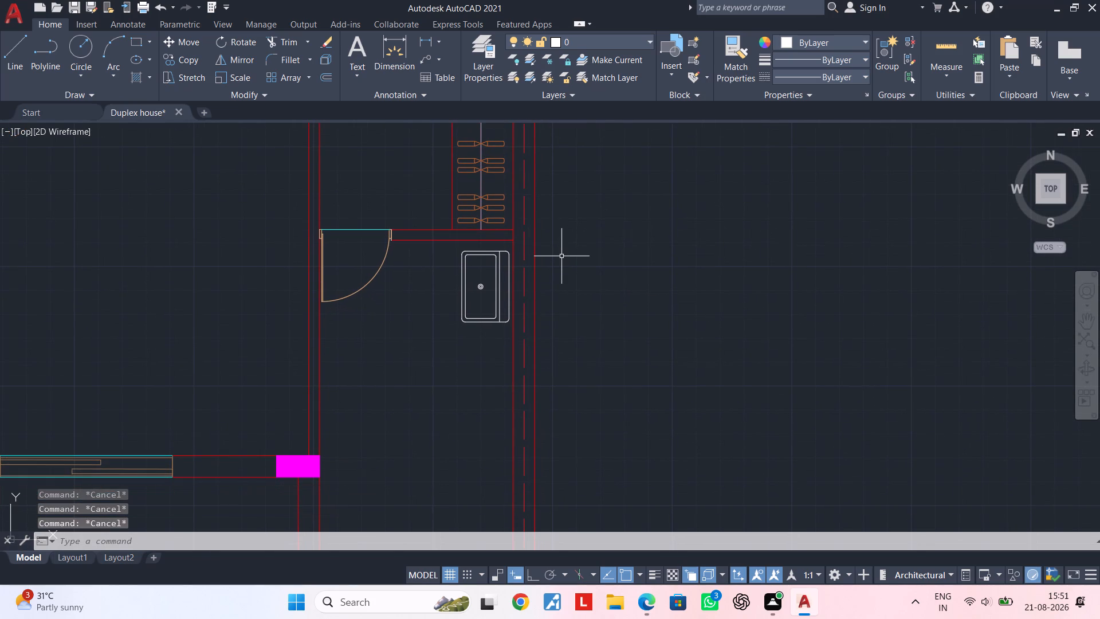
With Ortho on, draw the washbasin counter outline down from the wall at the wardrobe's front line and across to the outer wall.
key("l")
key("space")
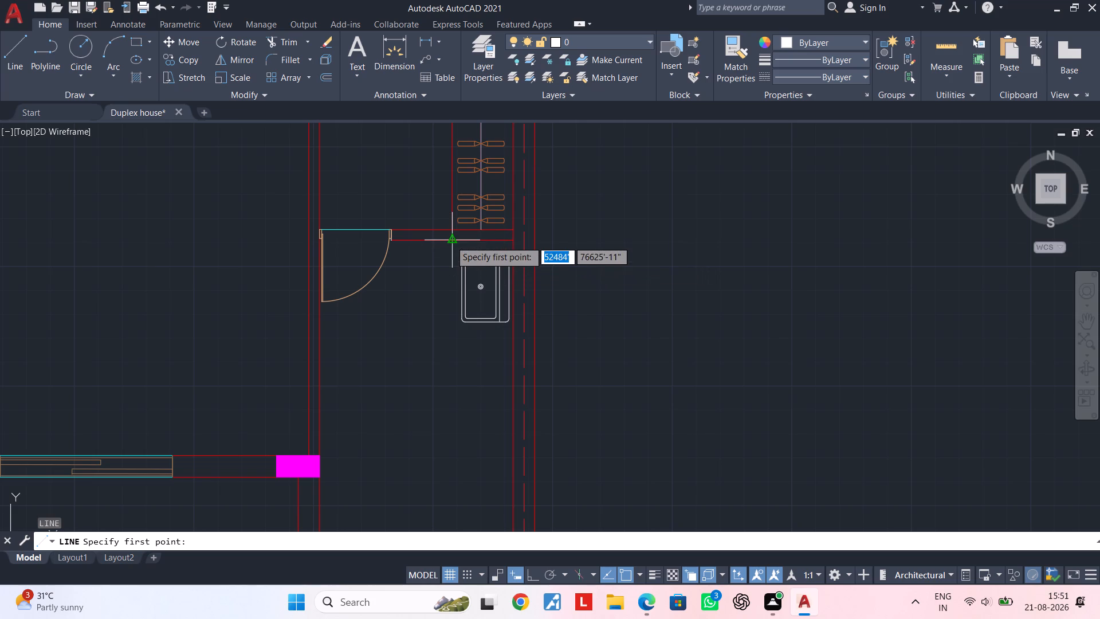
left_click(450, 244)
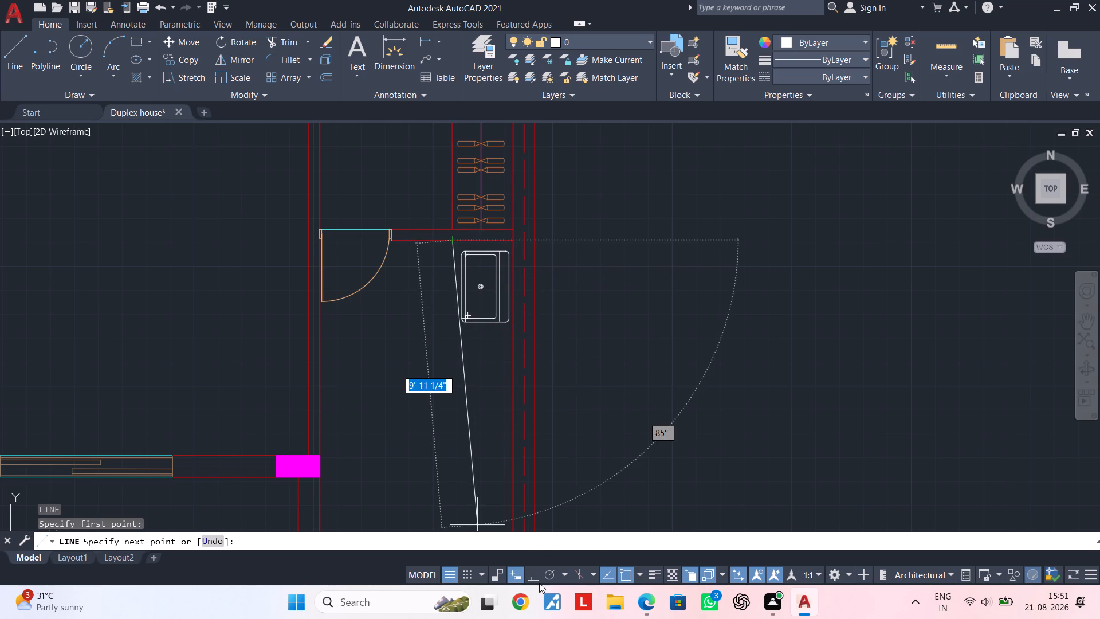
left_click(535, 576)
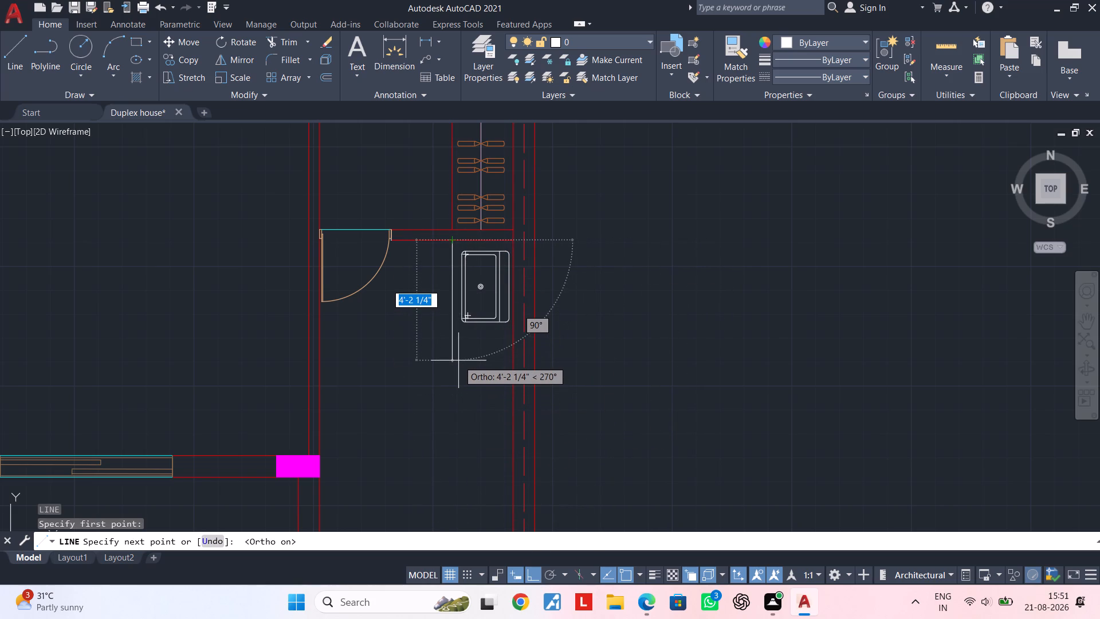
left_click(458, 352)
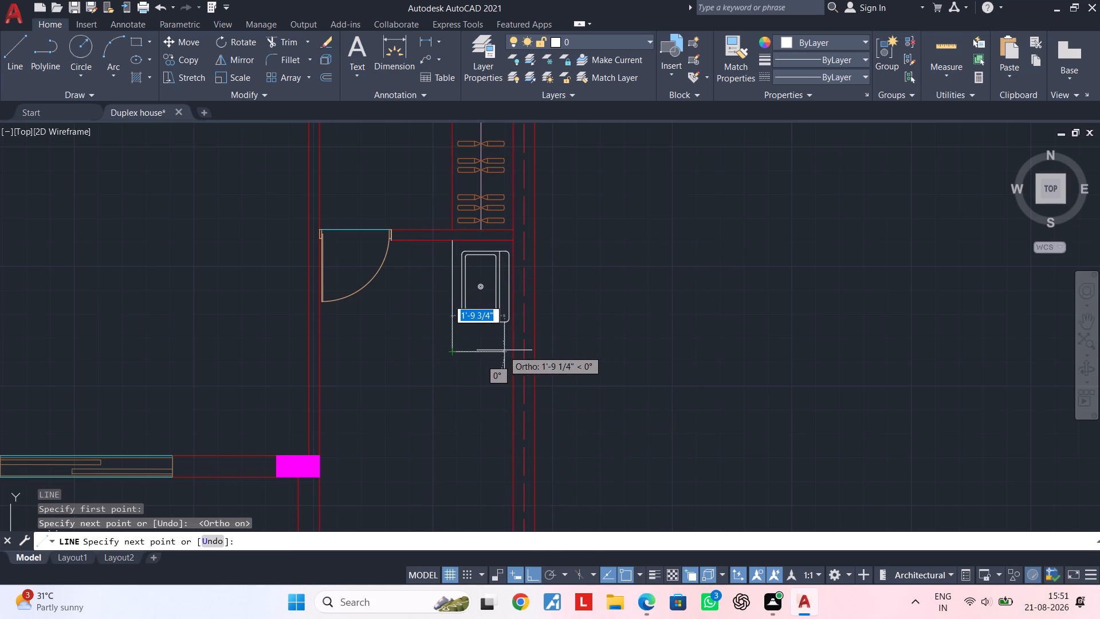
left_click(509, 350)
key("Escape")
key("Escape")
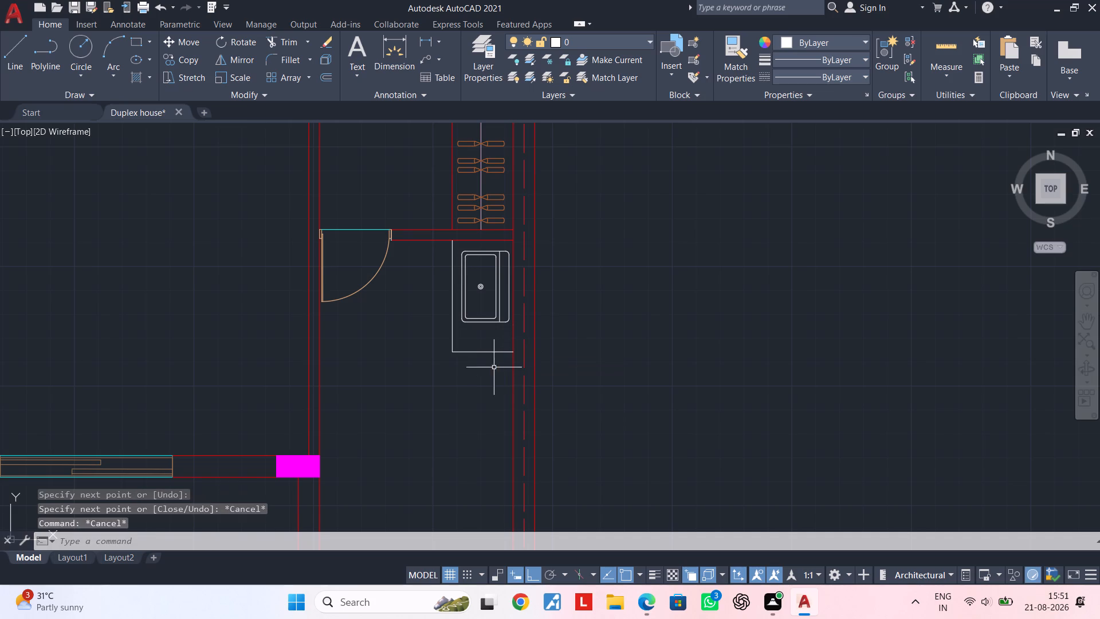
Draw a vertical line about 2'-9 3/4" long downward from the washbasin counter's lower edge, parallel to the outer wall.
middle_click_drag(497, 350, 519, 191)
middle_click_drag(509, 233, 490, 240)
key("space")
left_click(497, 199)
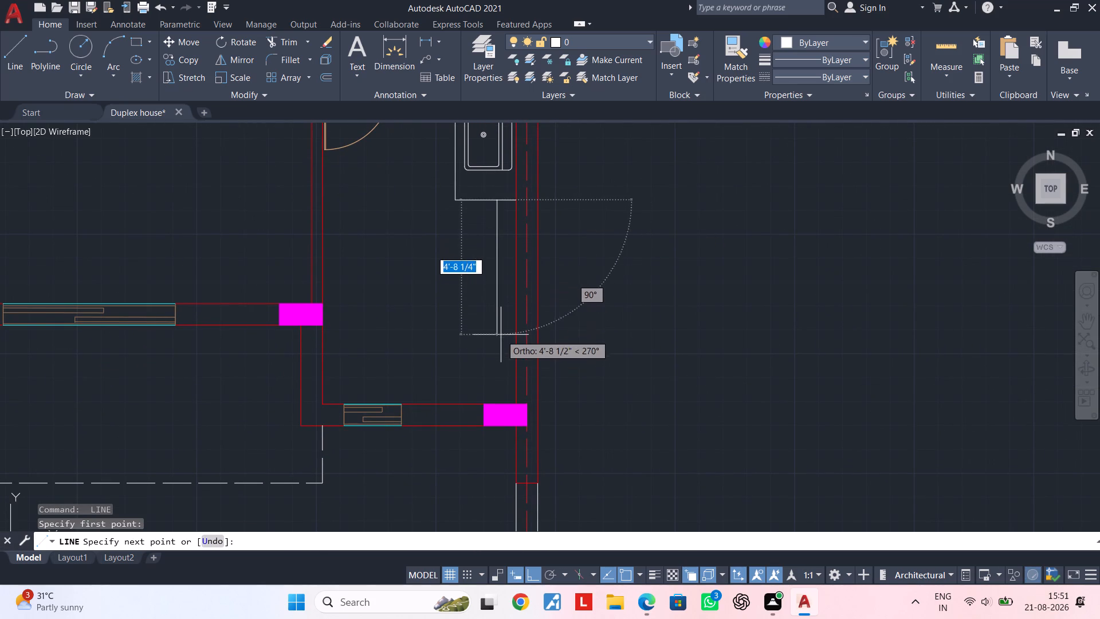
left_click(494, 281)
key("Escape")
key("Escape")
key("Escape")
Draw a horizontal line across the full bathroom width, just below the vertical line's lower end.
type("L")
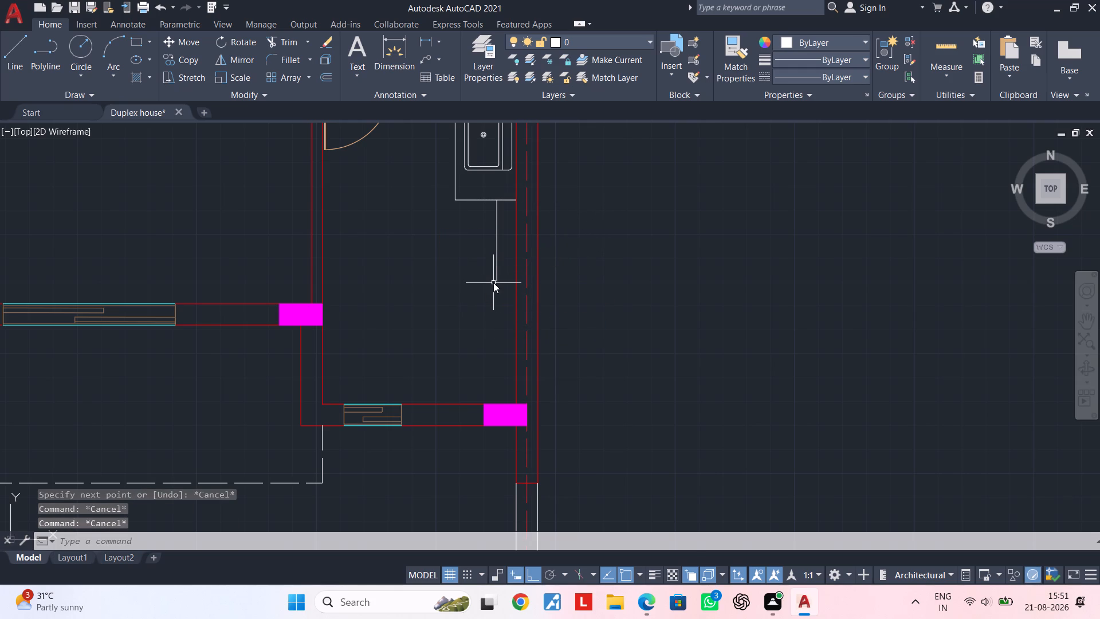
key("space")
left_click(513, 286)
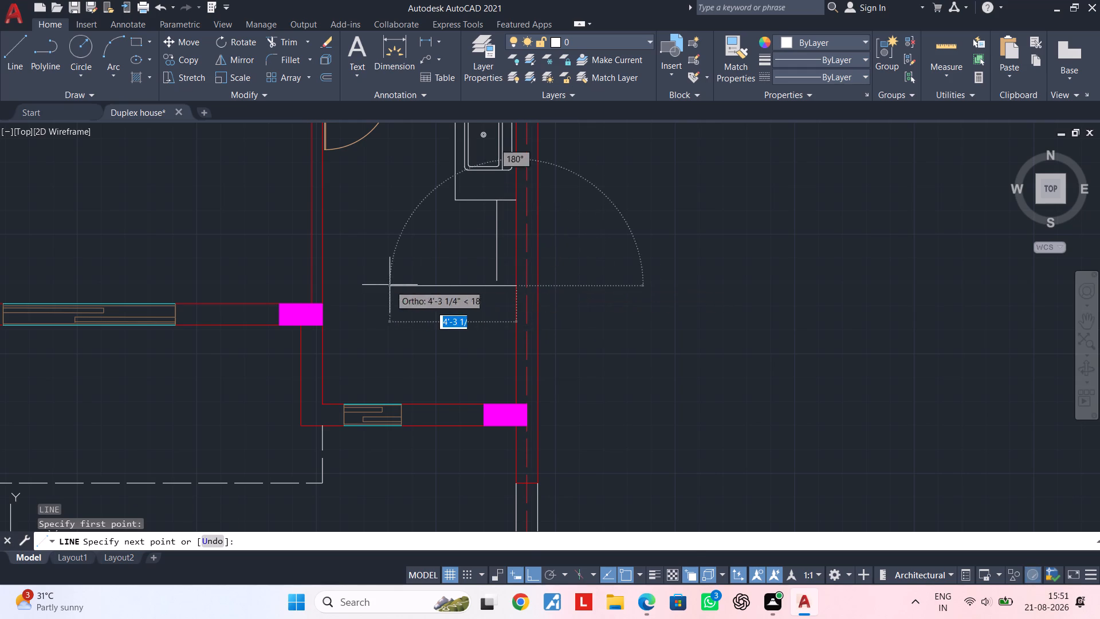
left_click(322, 287)
key("Escape")
key("Escape")
Extend the short vertical line below the counter down to the new horizontal line.
type("EX")
key("space")
left_click(498, 269)
key("Escape")
key("Escape")
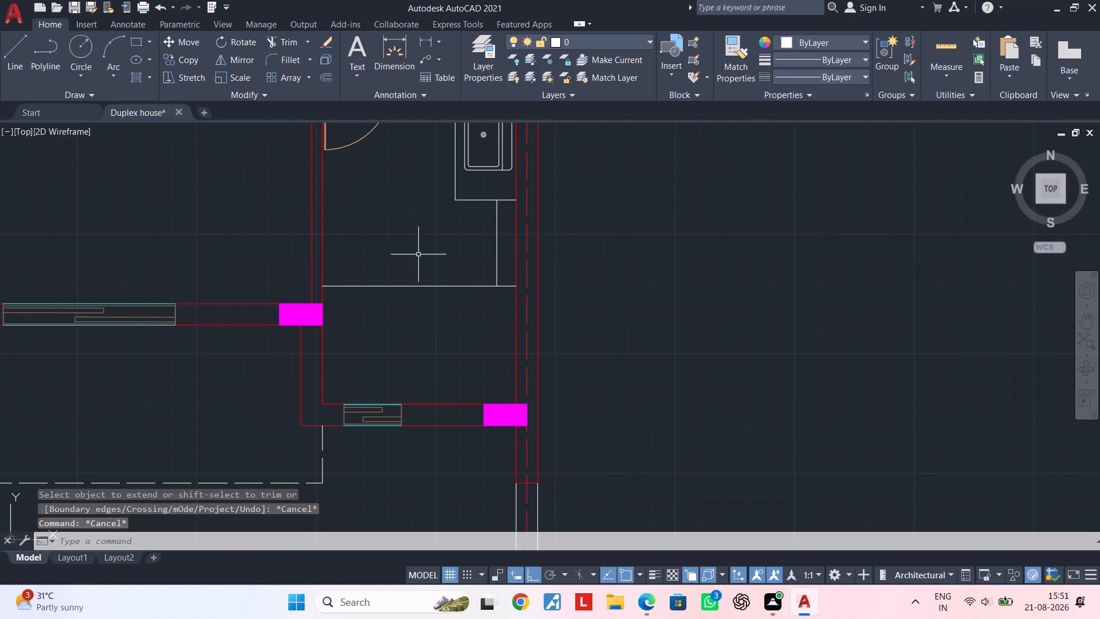
Browse the DesignCenter sample drawings' blocks, including Pipe Fittings, HVAC and Fasteners - US, for a bathroom toilet fixture.
middle_click_drag(417, 258, 408, 286)
key("Escape")
key("Escape")
key("a")
type("DC")
key("space")
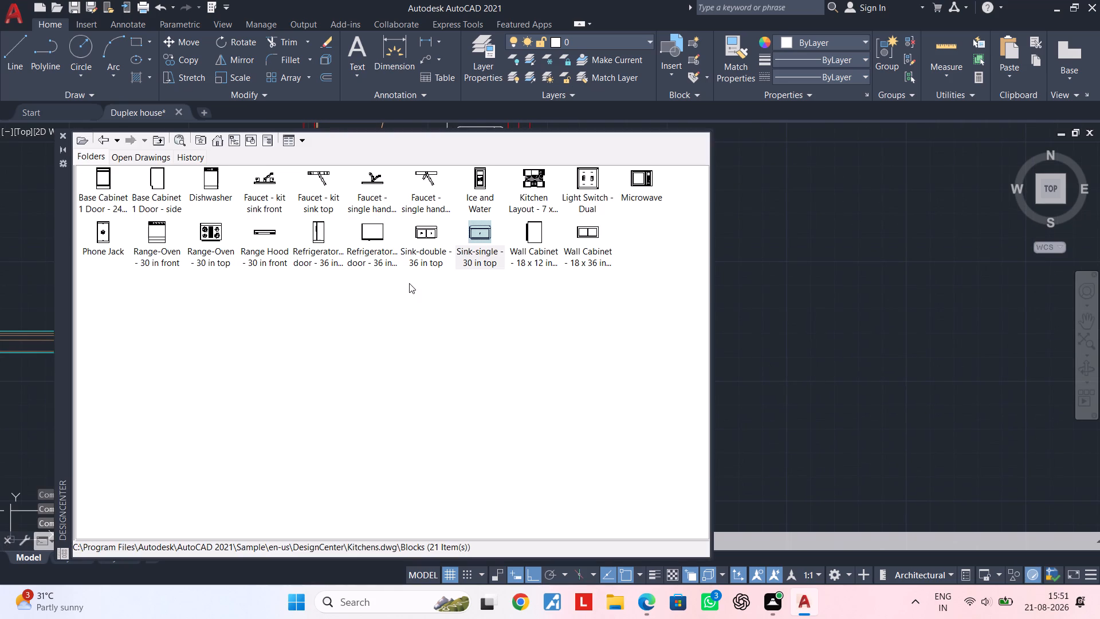
left_click(106, 142)
left_click(103, 132)
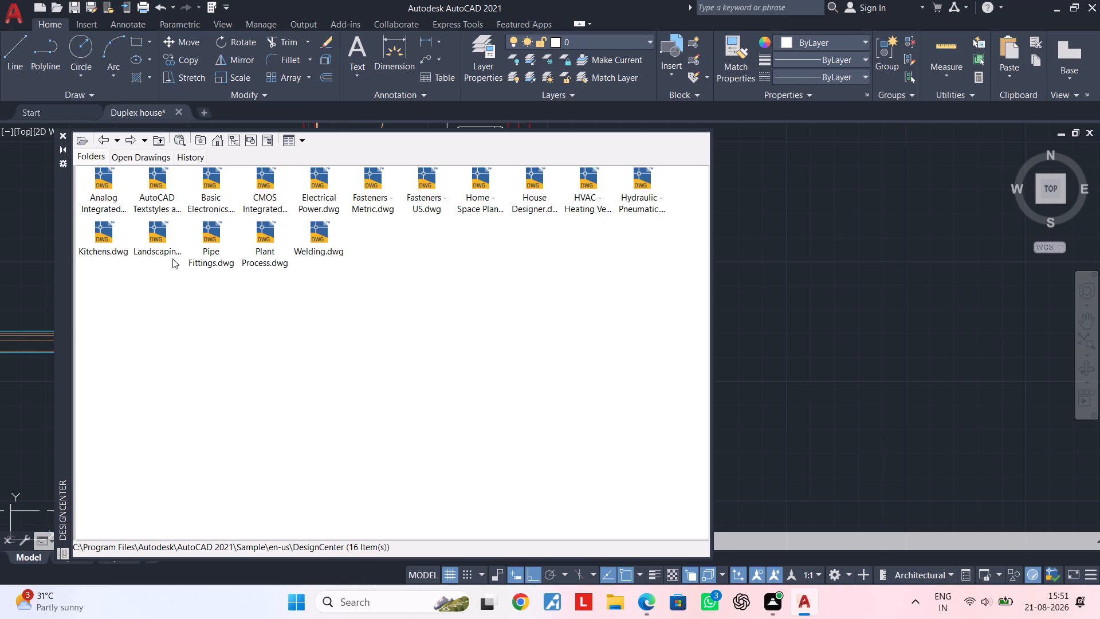
double_click(208, 244)
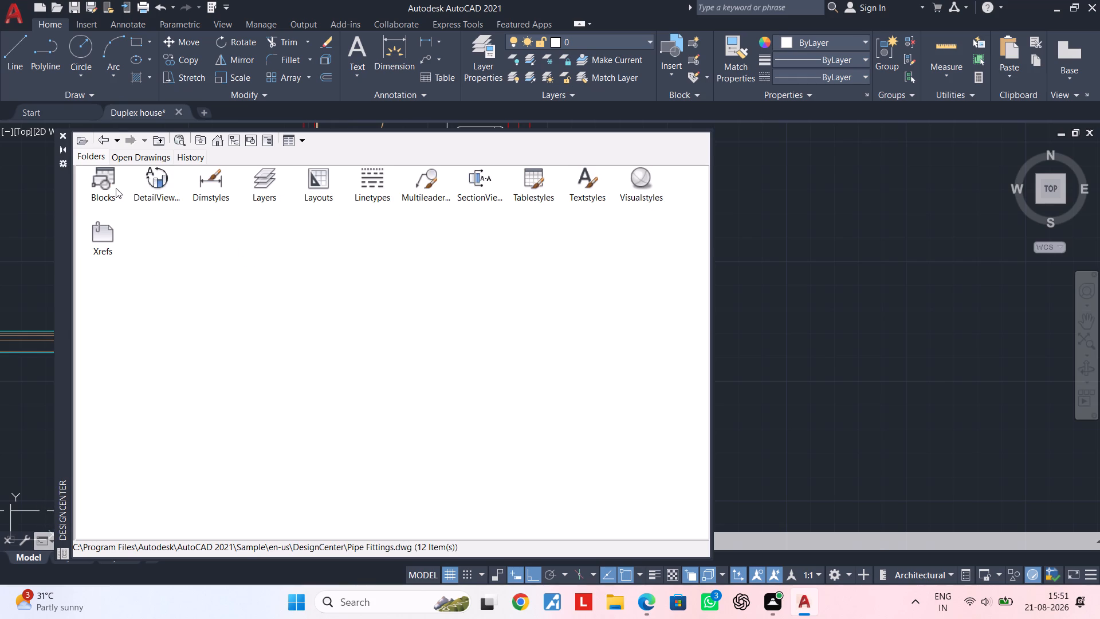
double_click(111, 184)
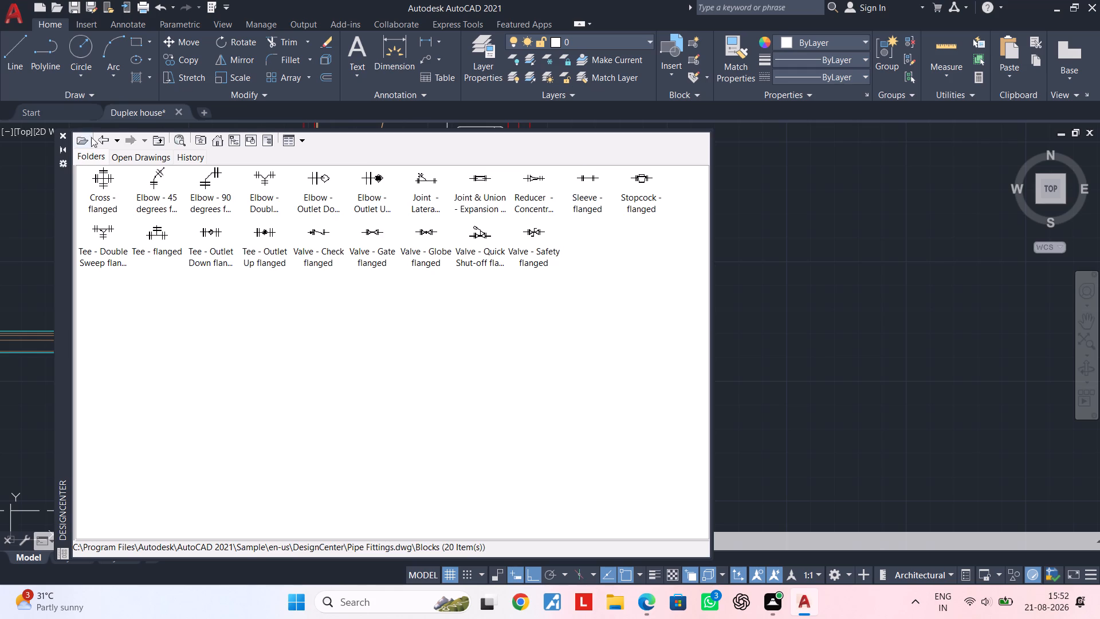
left_click(103, 136)
left_click(101, 139)
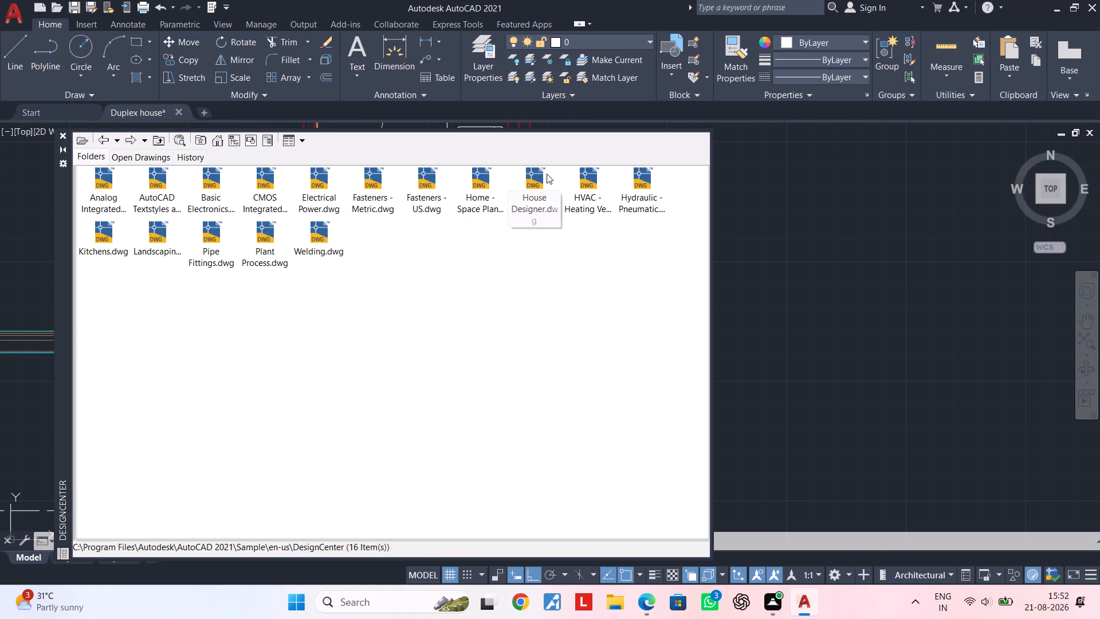
double_click(587, 187)
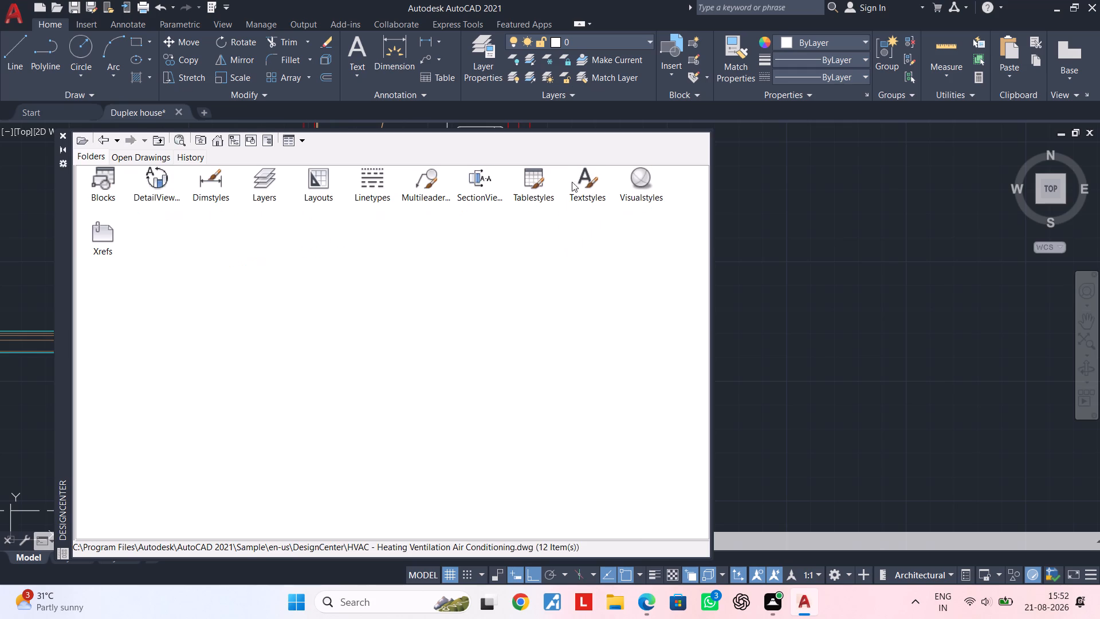
double_click(99, 175)
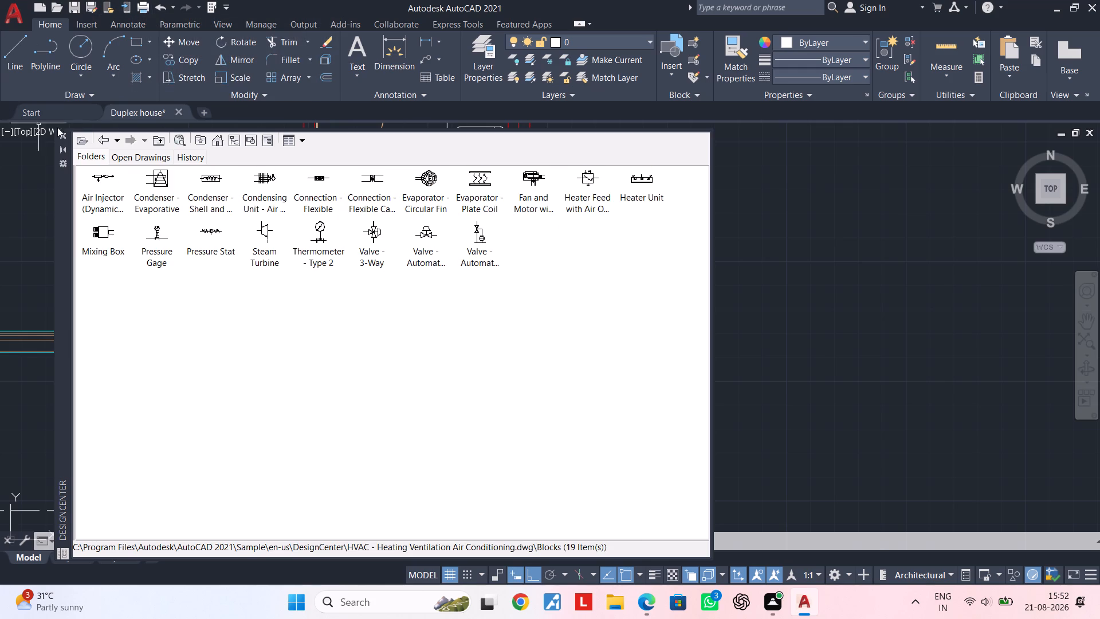
left_click(100, 133)
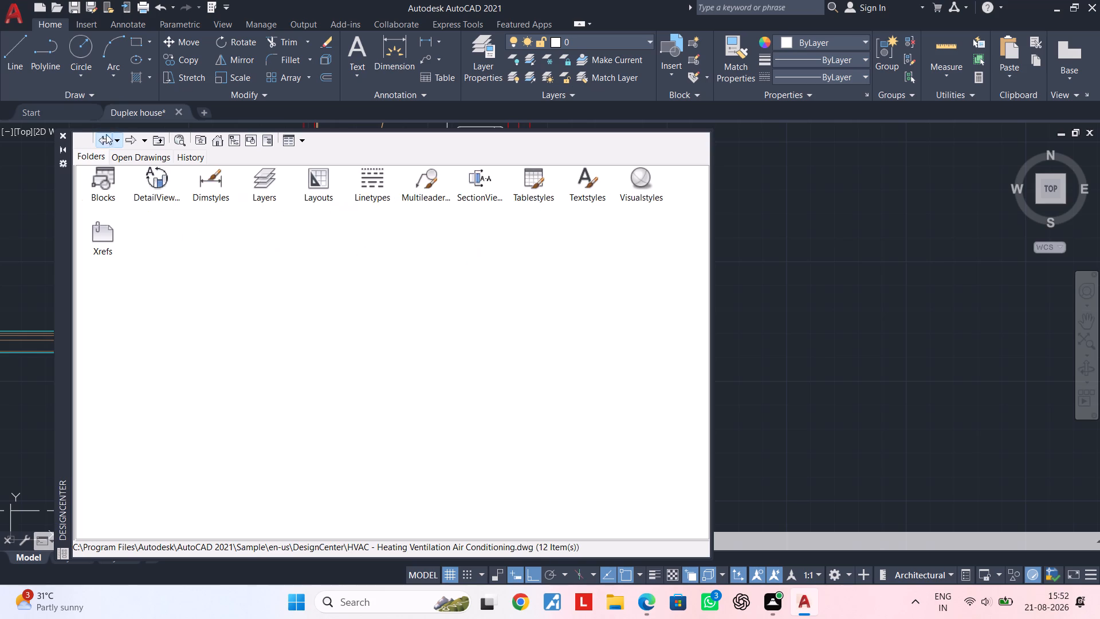
left_click(118, 135)
left_click(101, 142)
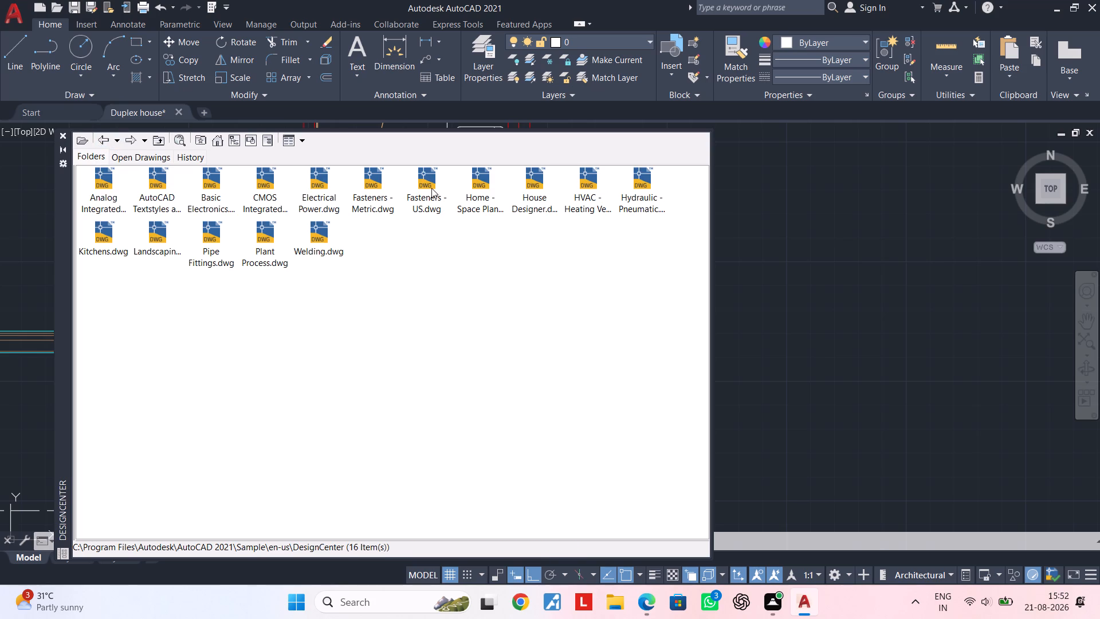
triple_click(430, 183)
double_click(113, 182)
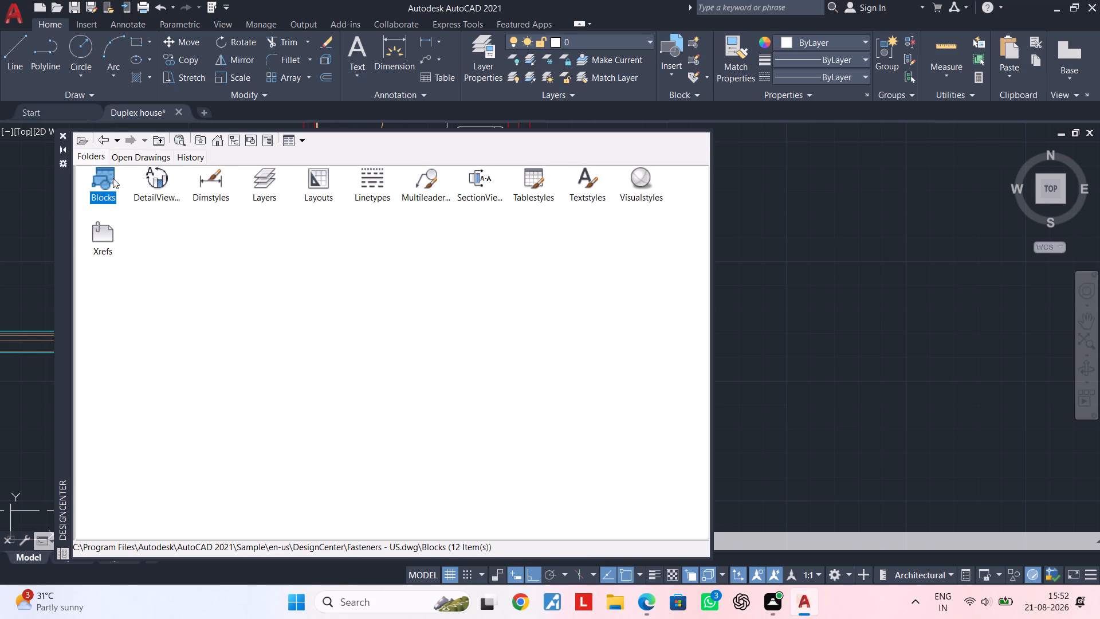
left_click(102, 143)
left_click(100, 143)
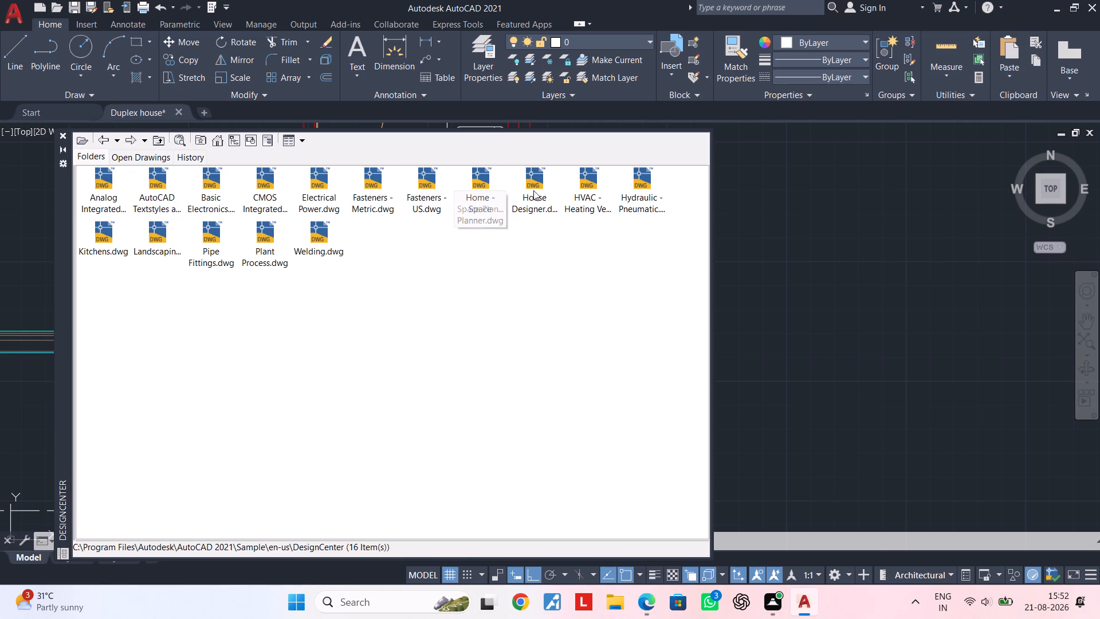
Insert the Toilet - top block from House Designer.dwg in the empty space beside the floor plan.
double_click(537, 189)
double_click(108, 174)
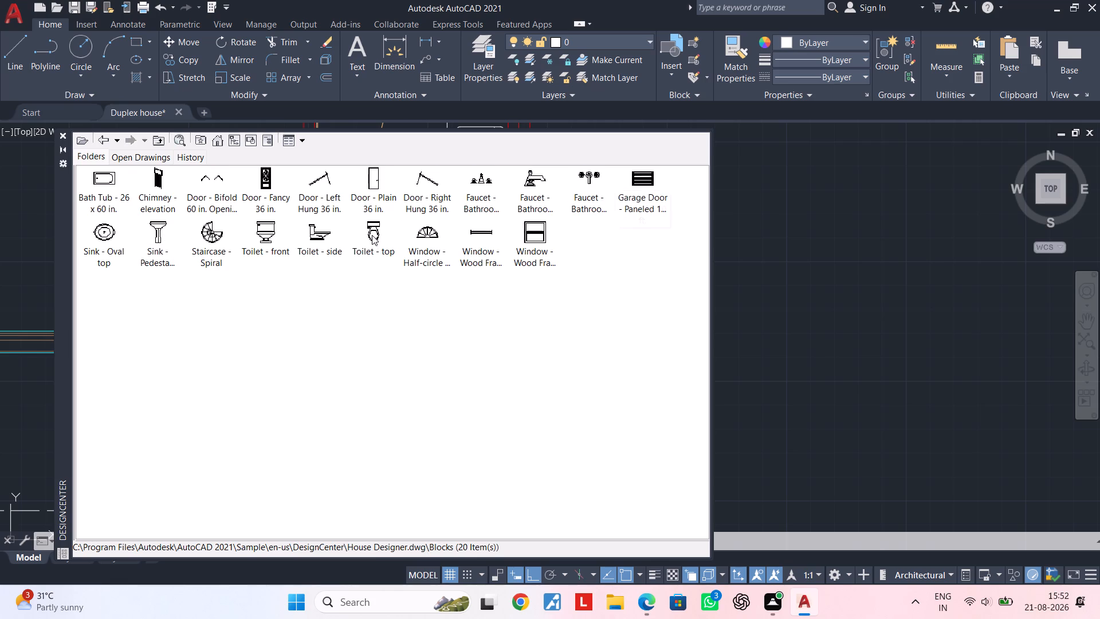
left_click_drag(371, 227, 809, 225)
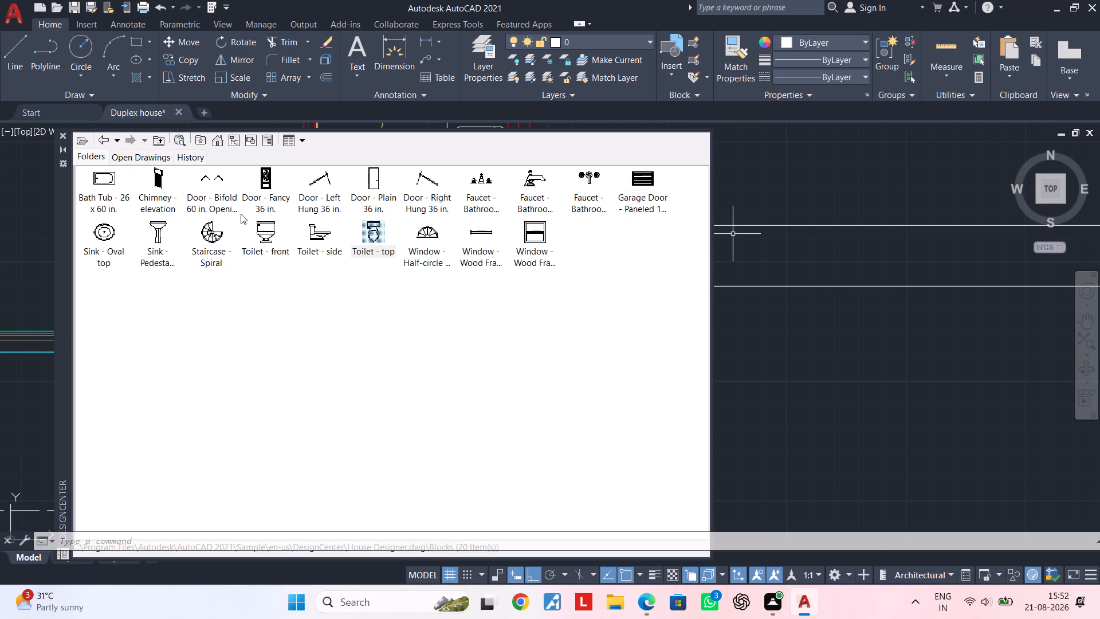
left_click(62, 134)
scroll(546, 186, "down", 3)
middle_click_drag(581, 189, 547, 198)
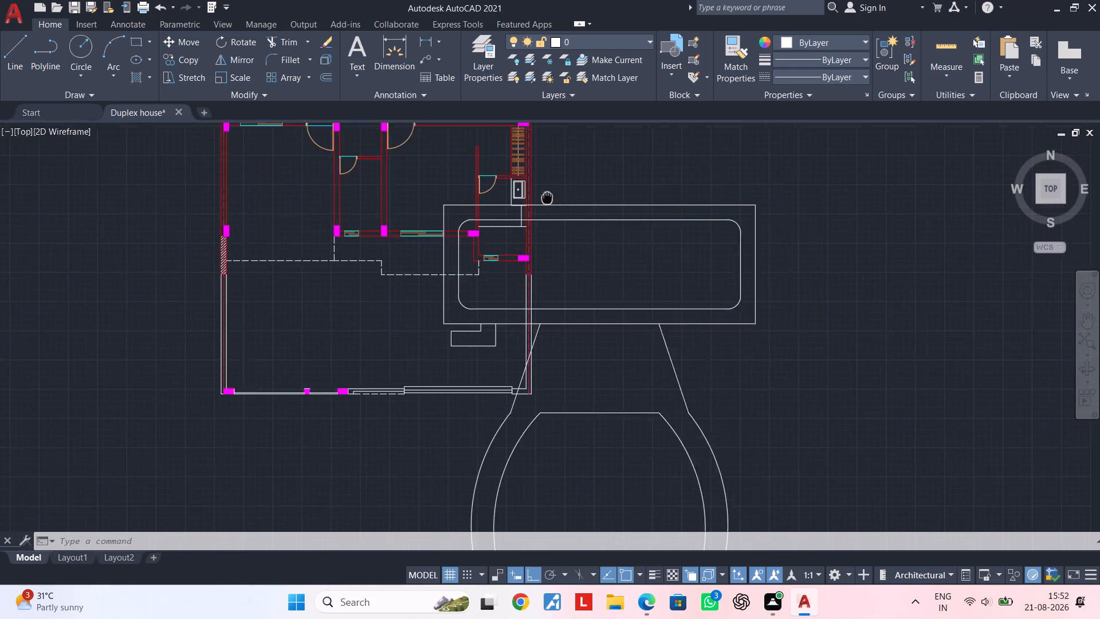
middle_click_drag(547, 198, 413, 209)
Scale the oversized toilet block down freehand from its tank's back edge to roughly suit the bathroom.
left_click(460, 217)
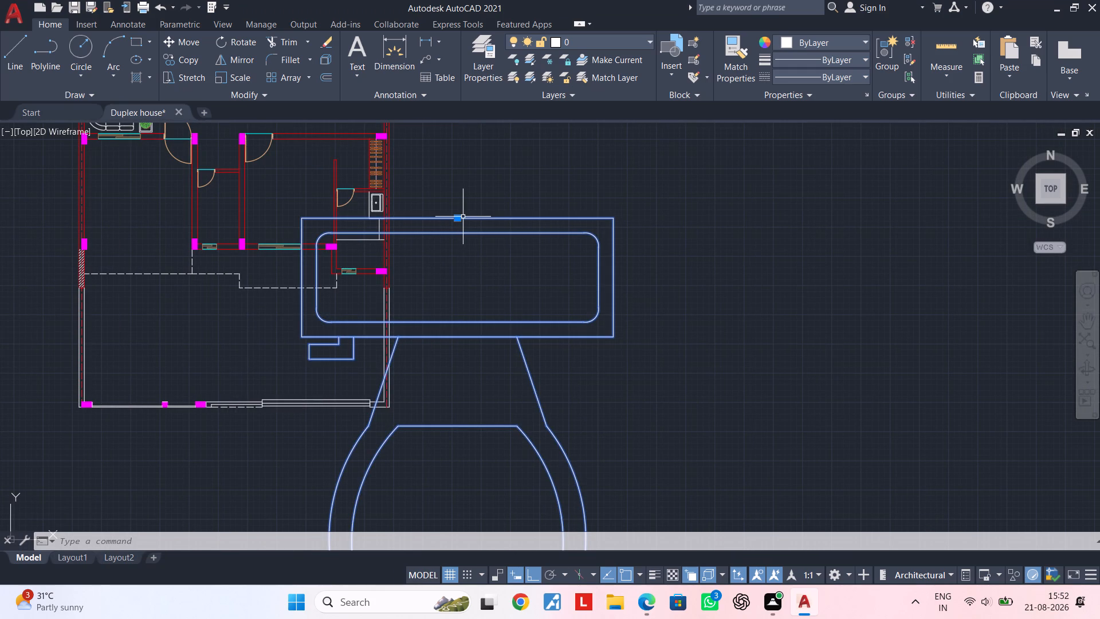
type("SC")
key("space")
left_click(463, 217)
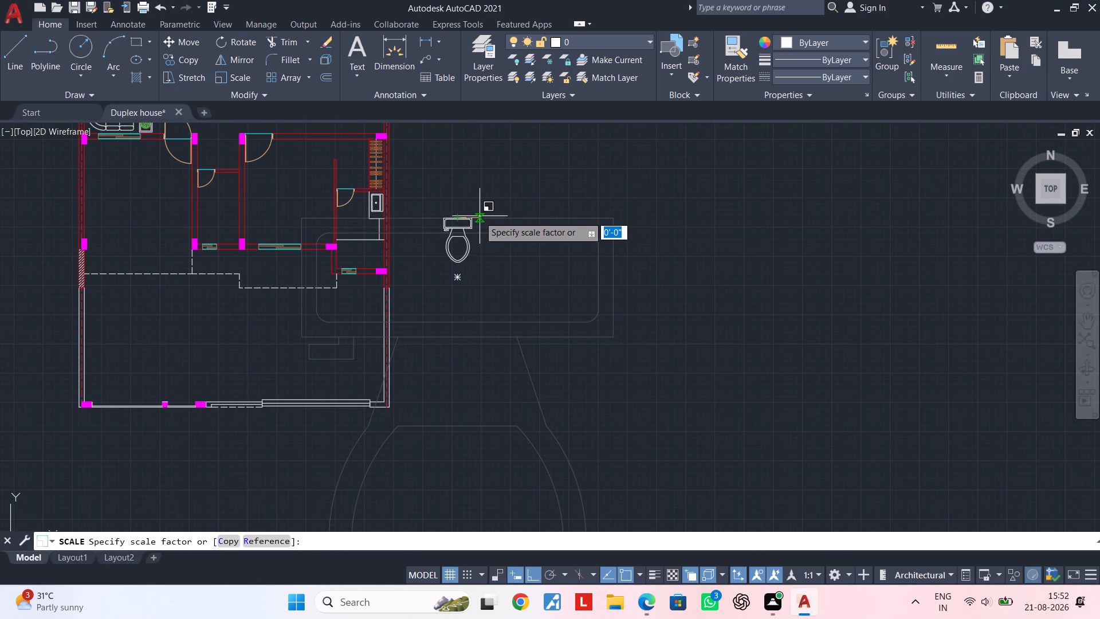
left_click(470, 217)
key("Escape")
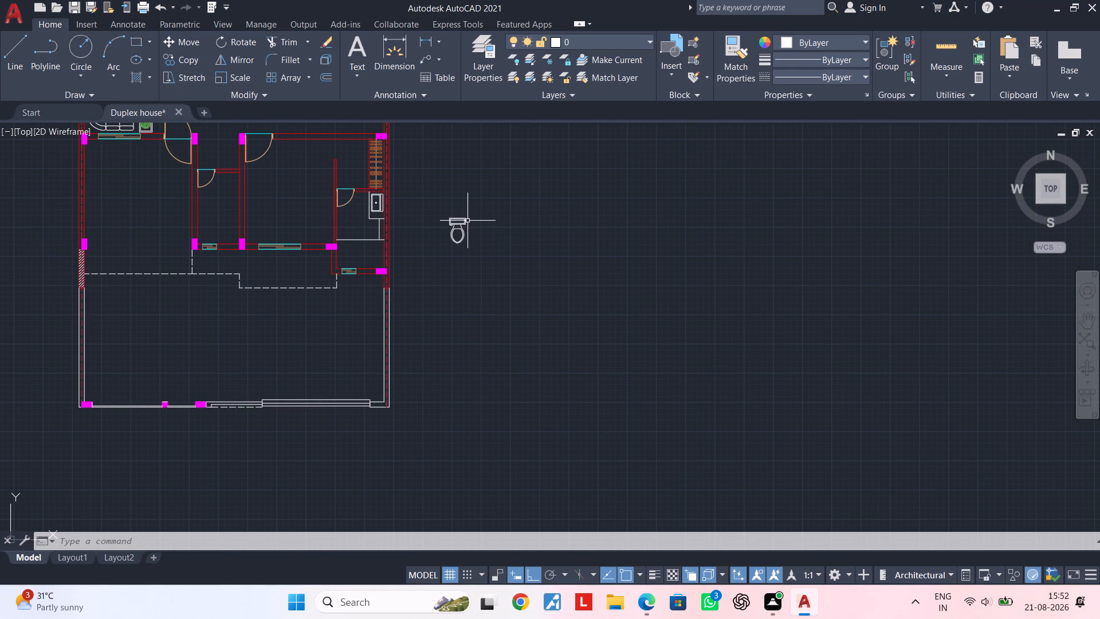
Rotate the toilet block by 270° so its tank faces the outer wall side.
left_click(467, 221)
left_click(460, 221)
key("r")
key("o")
key("space")
double_click(492, 257)
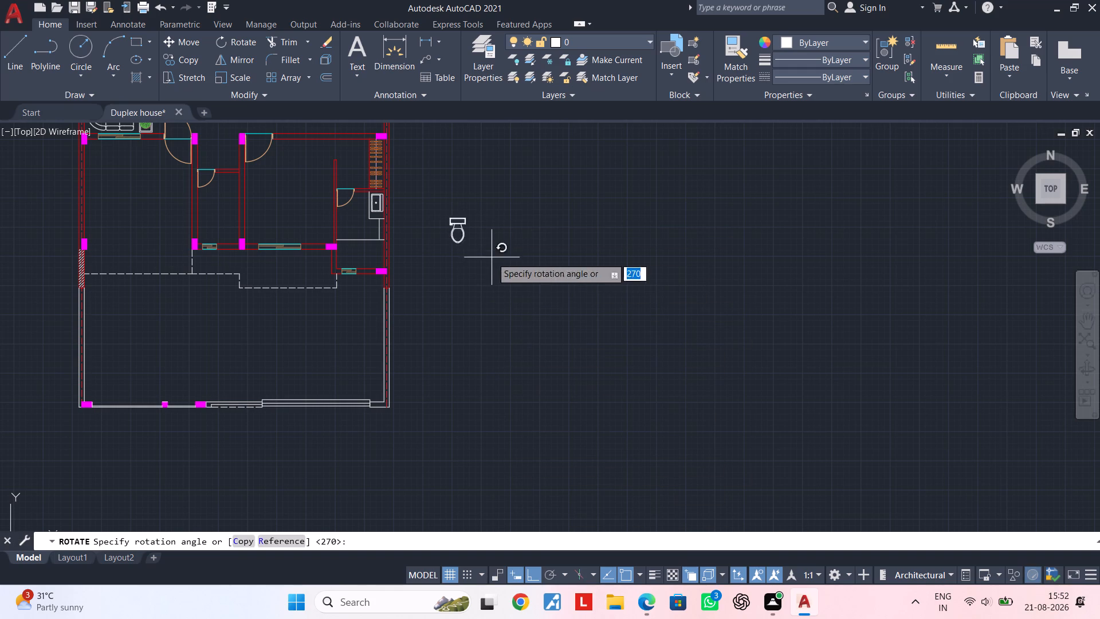
left_click(486, 279)
key("Escape")
key("Escape")
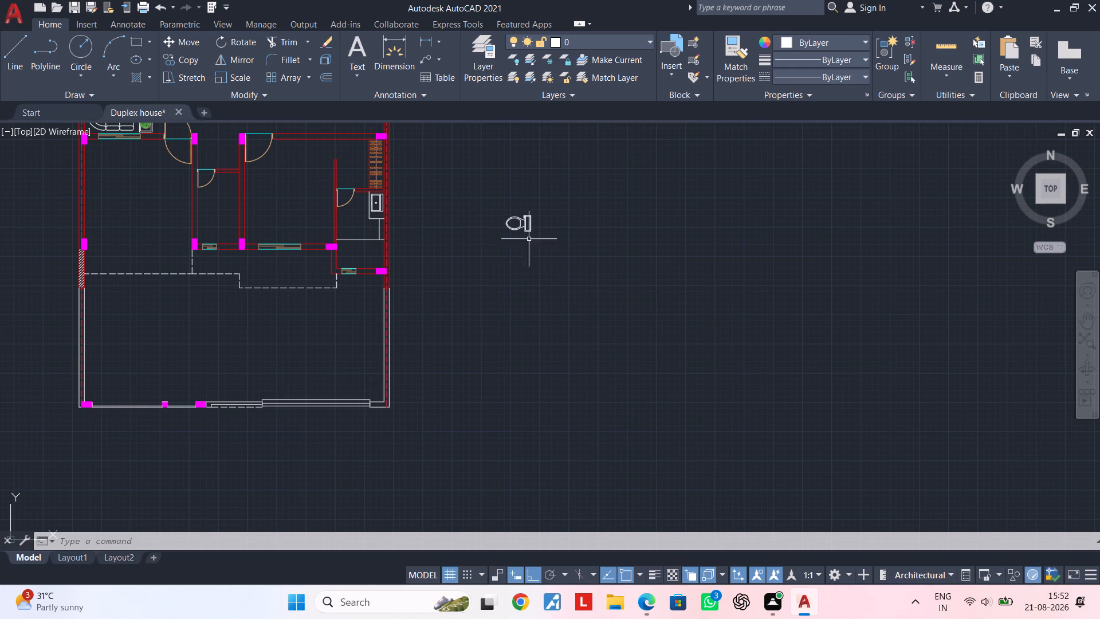
With Ortho off, move the toilet by its tank's back-edge midpoint onto the short vertical line below the washbasin counter.
left_click(551, 200)
left_click(508, 250)
key("m")
key("space")
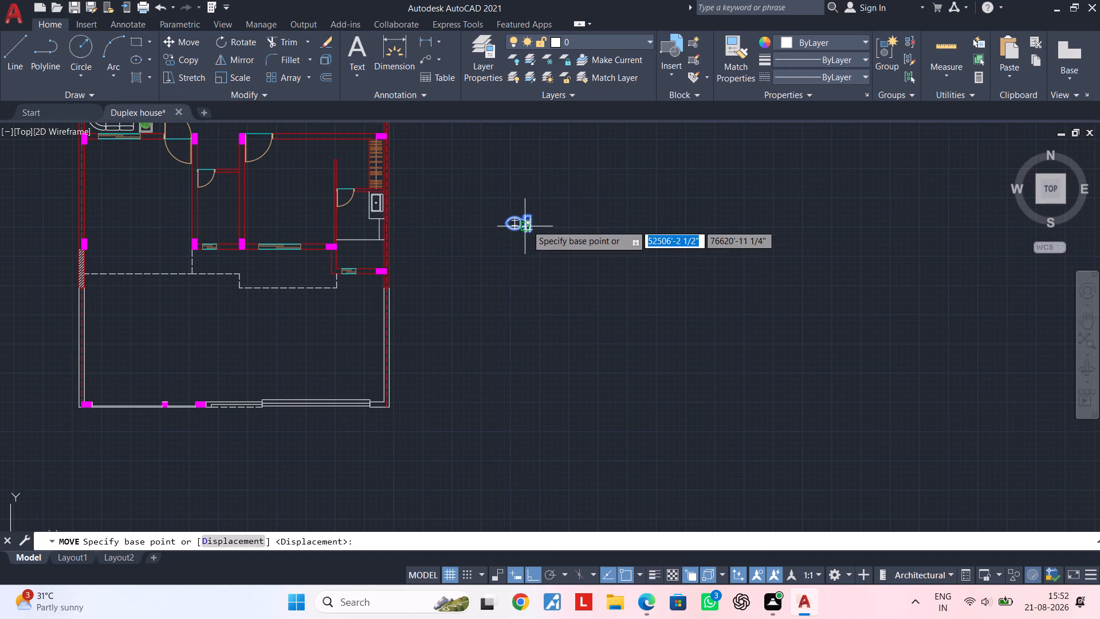
scroll(528, 225, "up", 3)
left_click(523, 215)
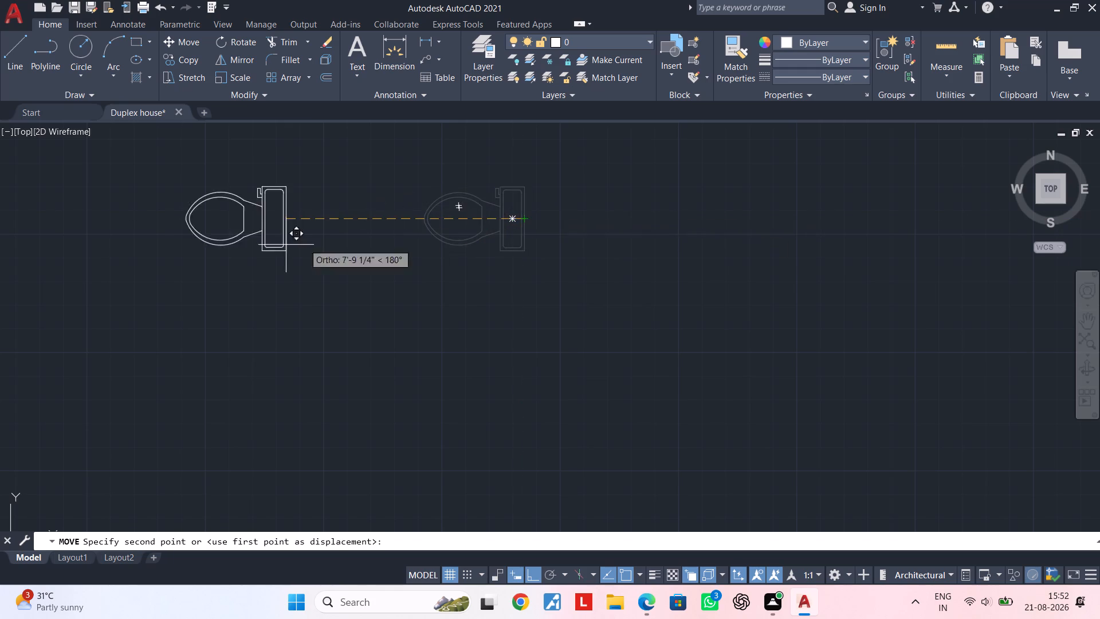
scroll(191, 251, "down", 2)
middle_click_drag(275, 251, 524, 215)
scroll(333, 218, "up", 3)
scroll(329, 233, "down", 1)
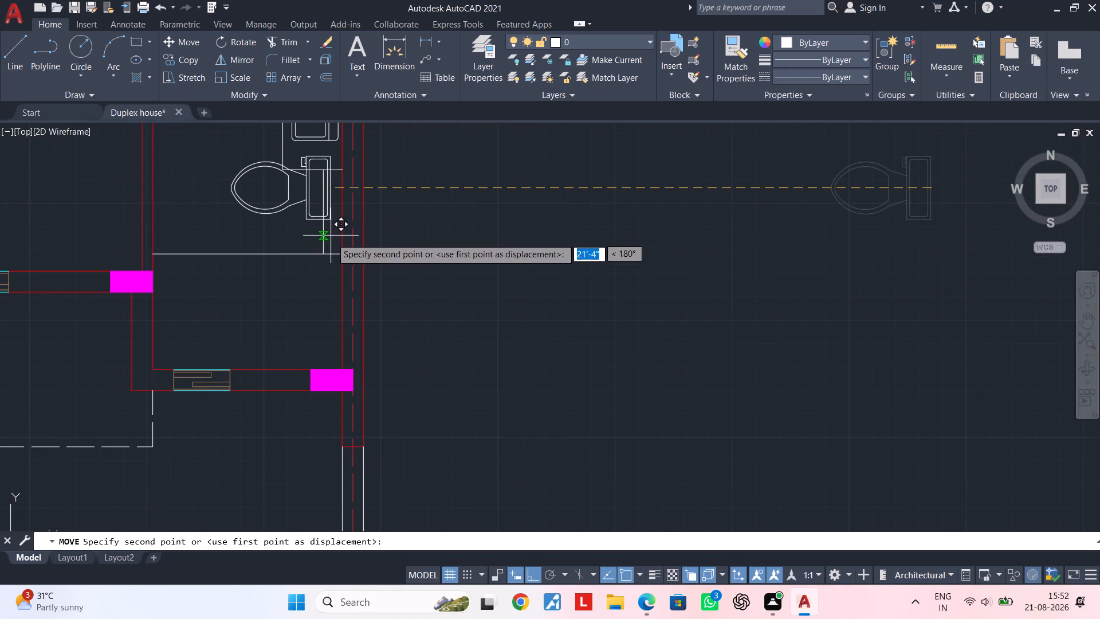
scroll(333, 238, "down", 1)
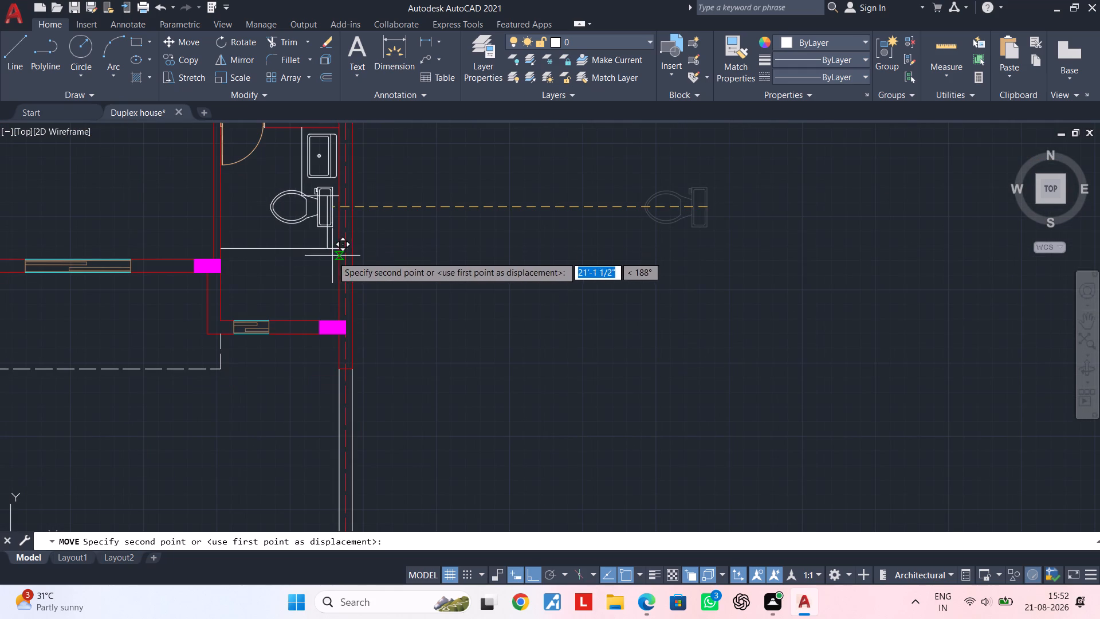
left_click(533, 569)
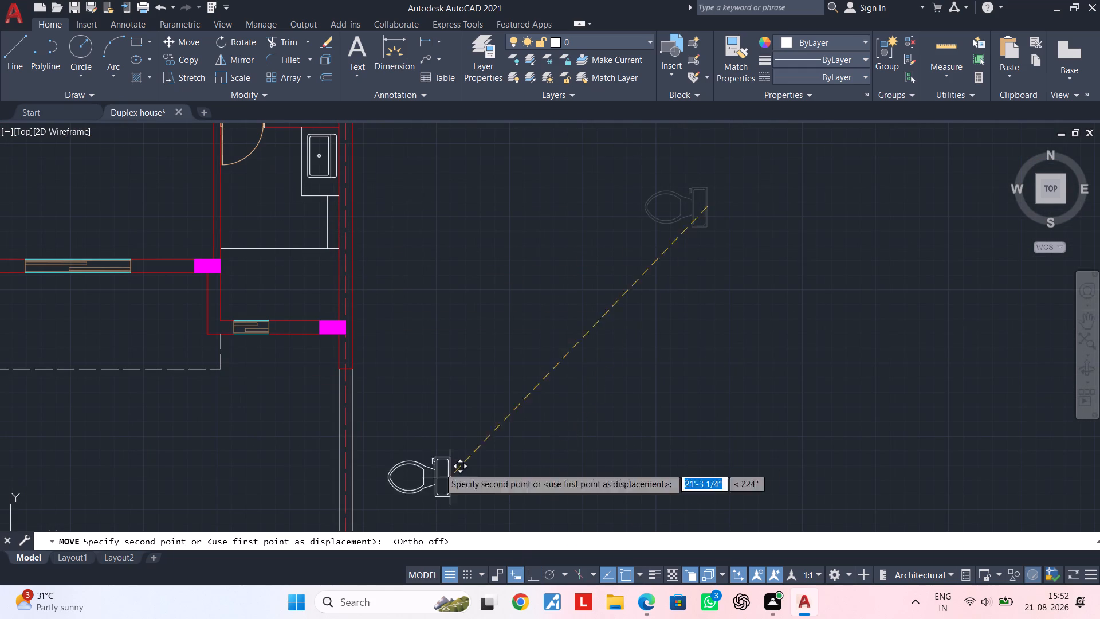
scroll(296, 146, "down", 1)
middle_click_drag(296, 151, 380, 130)
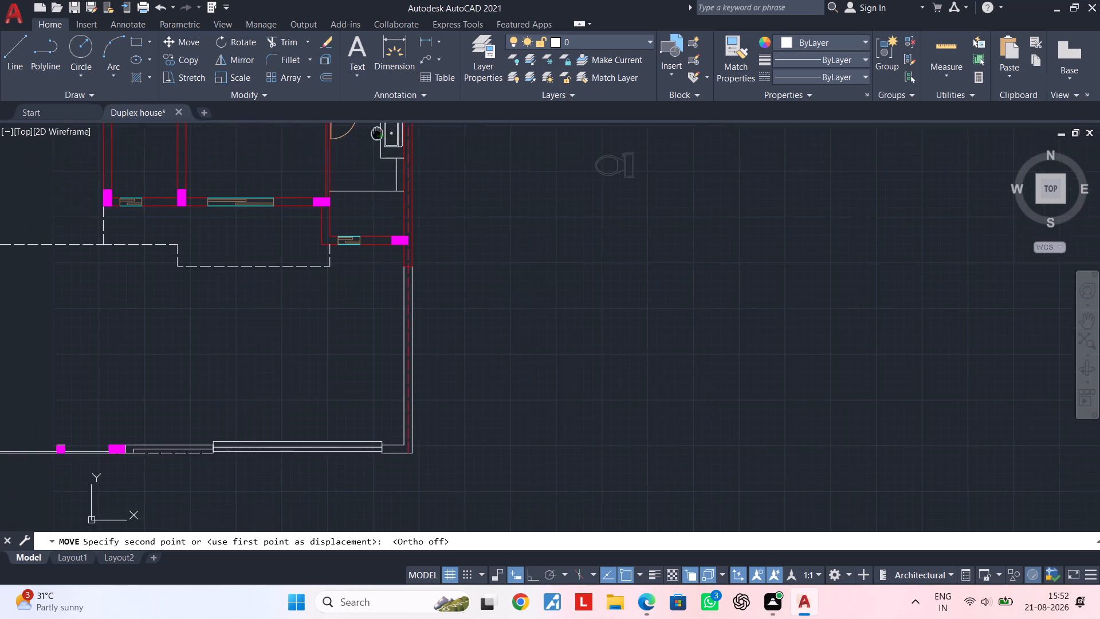
middle_click_drag(380, 130, 395, 126)
scroll(394, 156, "up", 3)
scroll(454, 222, "up", 1)
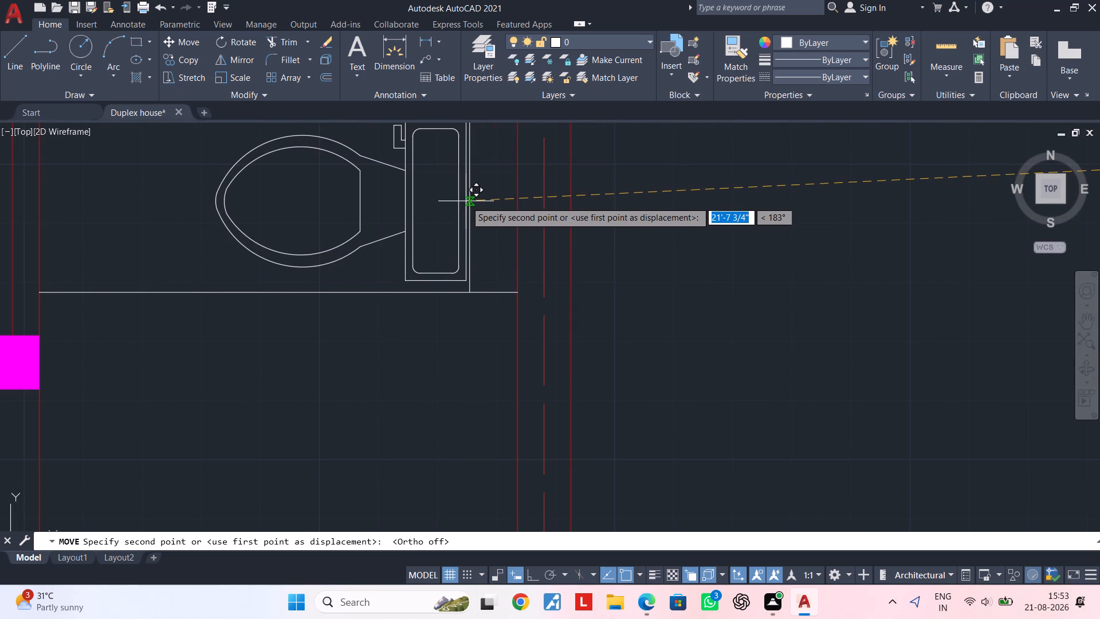
left_click(469, 202)
key("Escape")
Scale the toilet down by reference from the bowl's front tip, using its full length to the tank's back edge, with Ortho on.
scroll(474, 201, "down", 1)
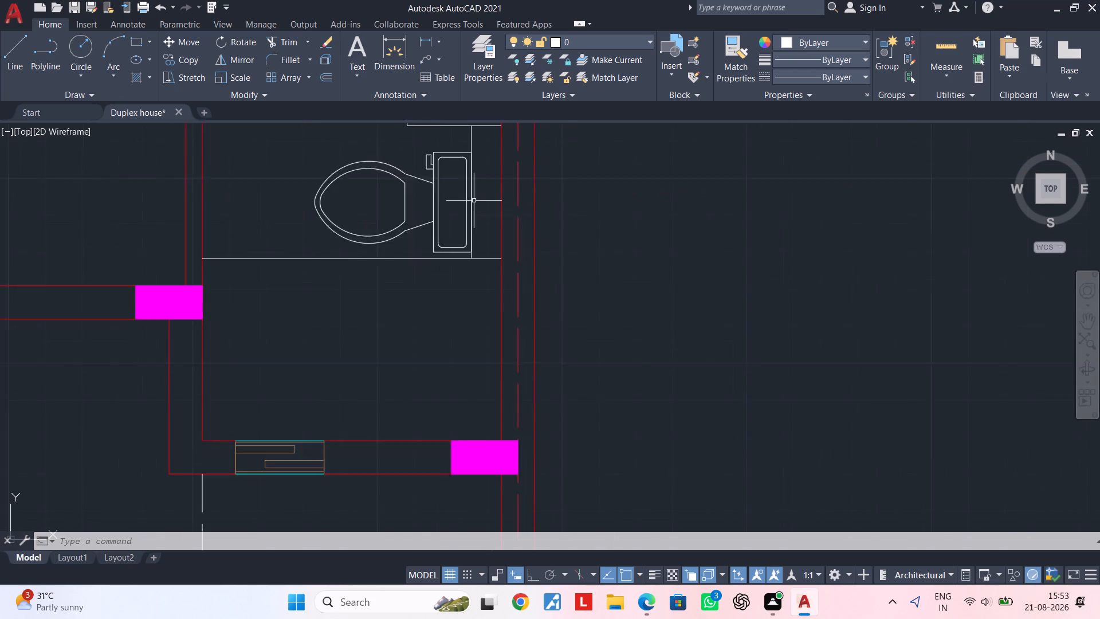
scroll(475, 201, "down", 2)
middle_click_drag(436, 208, 336, 232)
scroll(340, 221, "down", 2)
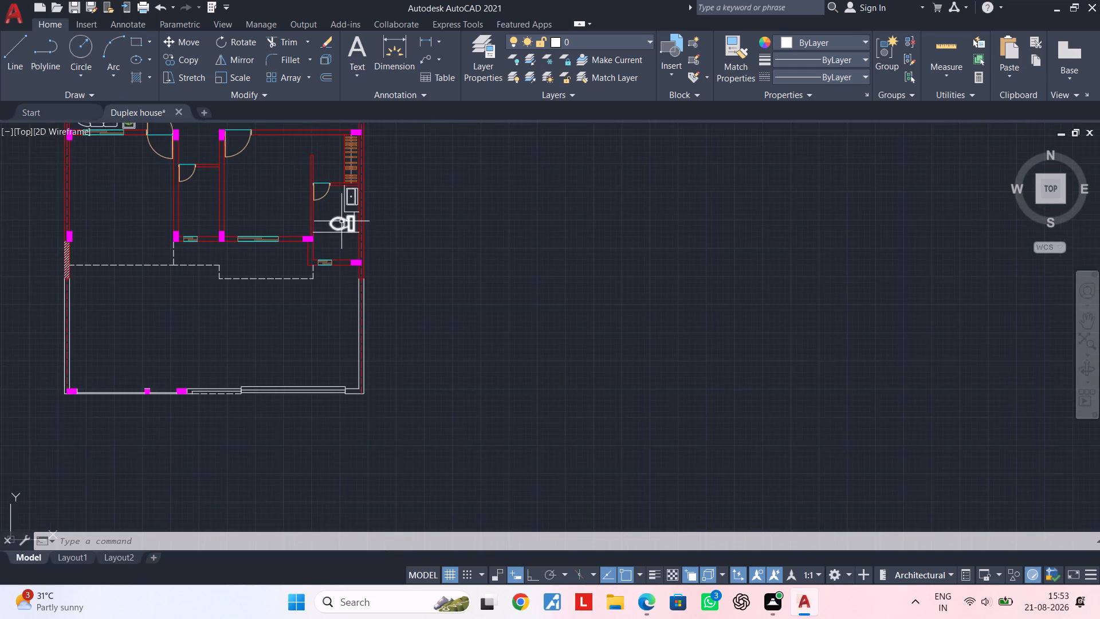
middle_click_drag(341, 221, 311, 228)
scroll(308, 223, "up", 5)
left_click(211, 269)
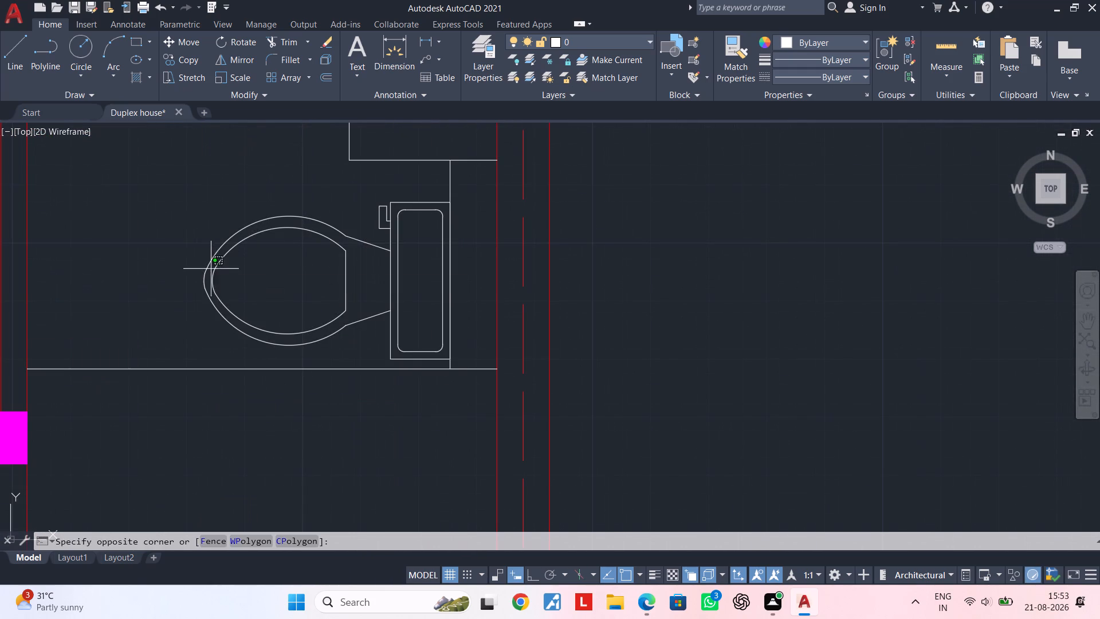
left_click(202, 284)
key("s")
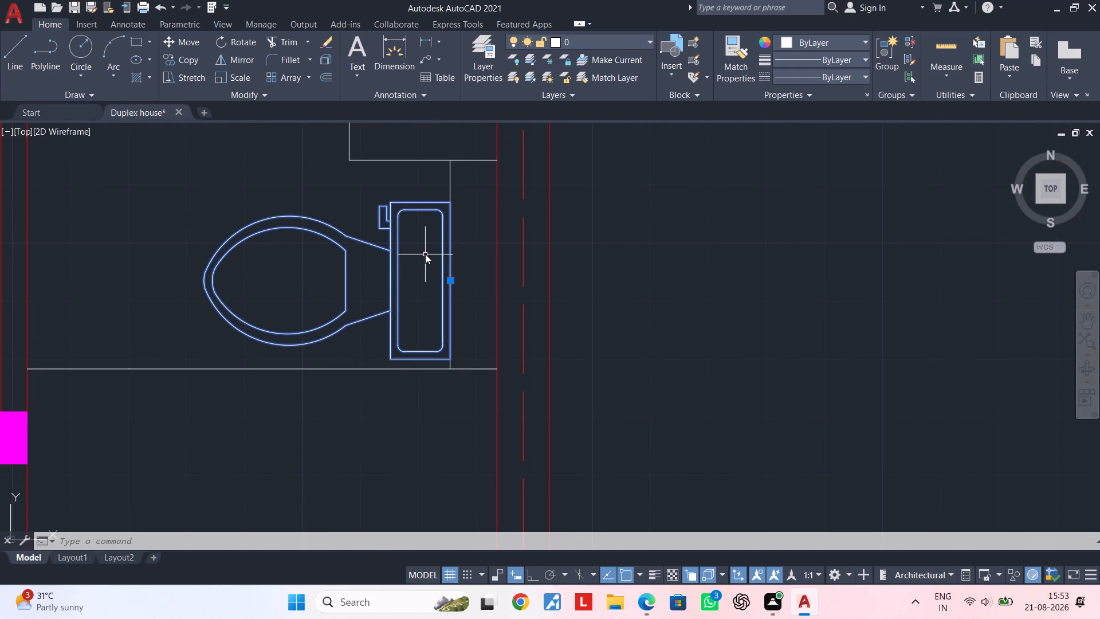
key("c")
key("space")
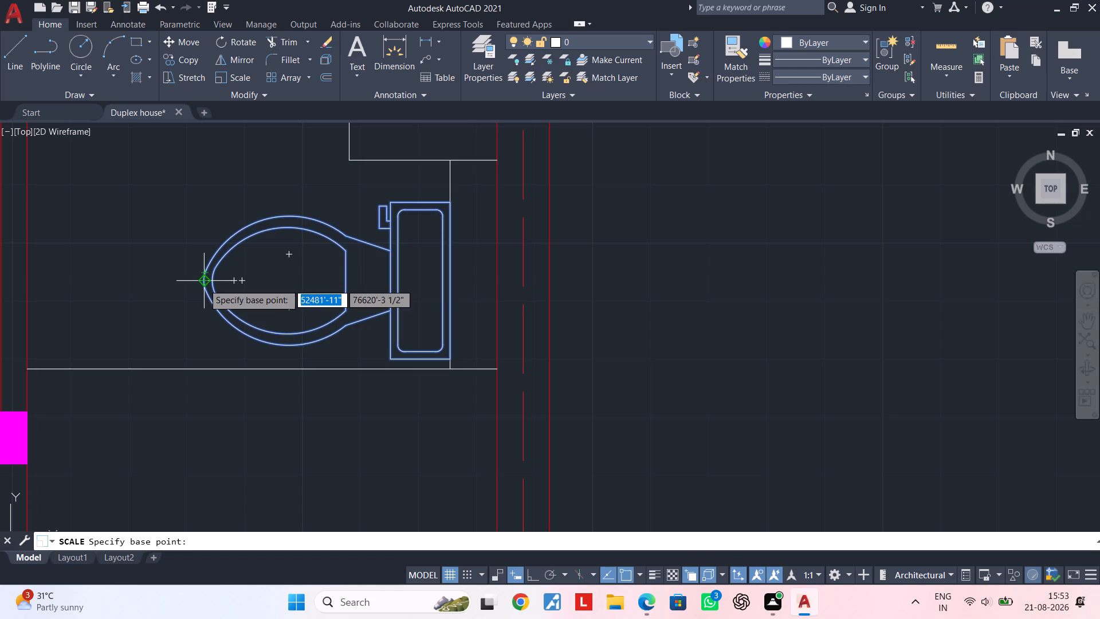
left_click(203, 284)
type("R")
key("space")
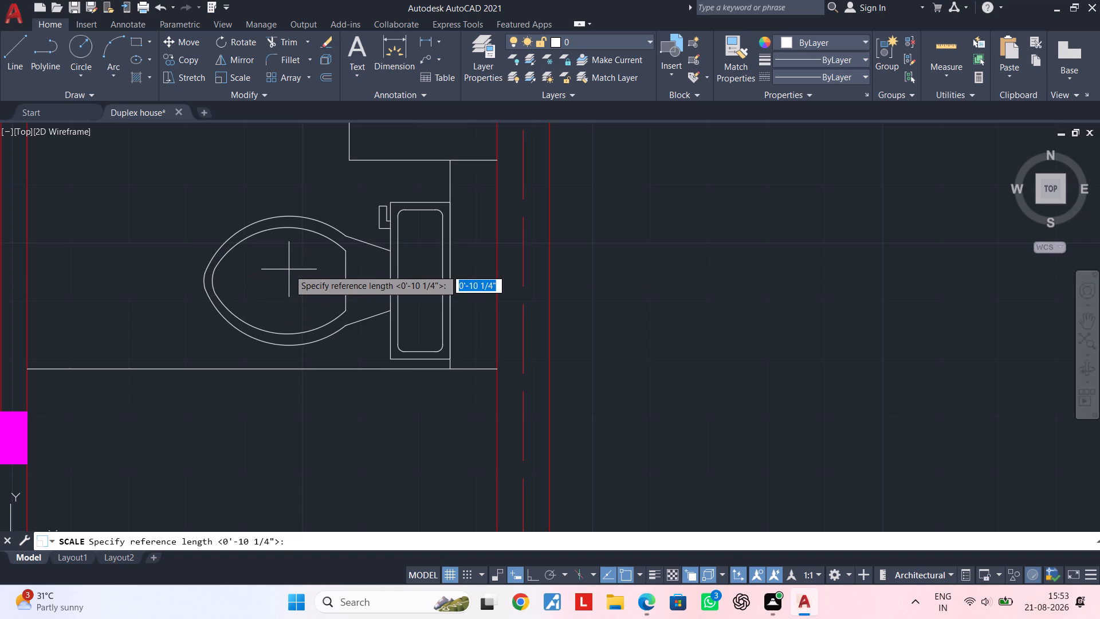
left_click(202, 281)
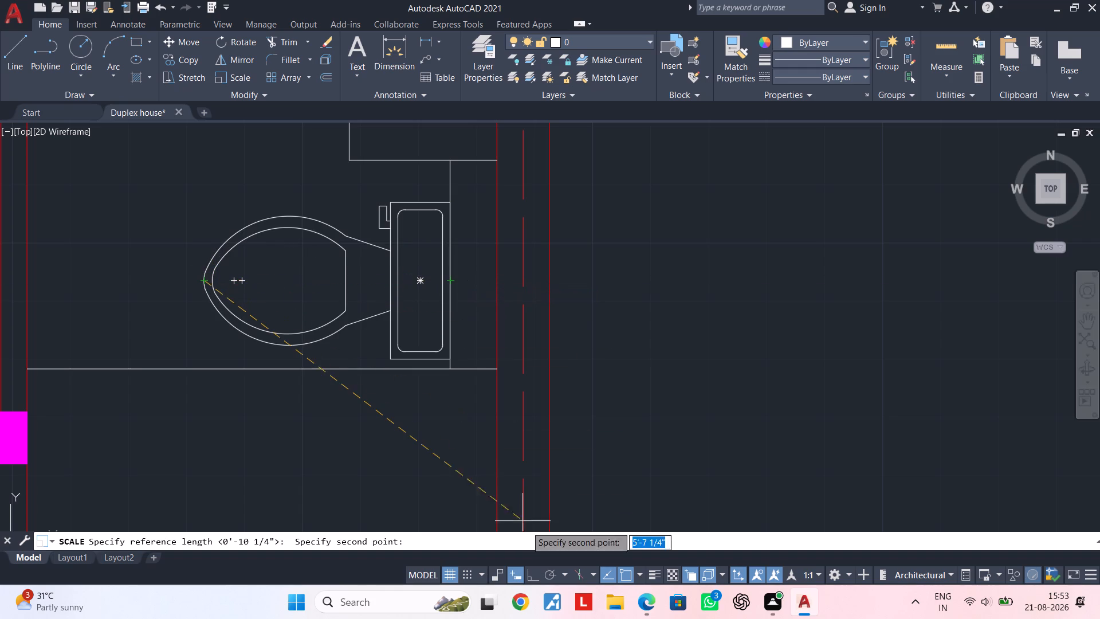
left_click(531, 569)
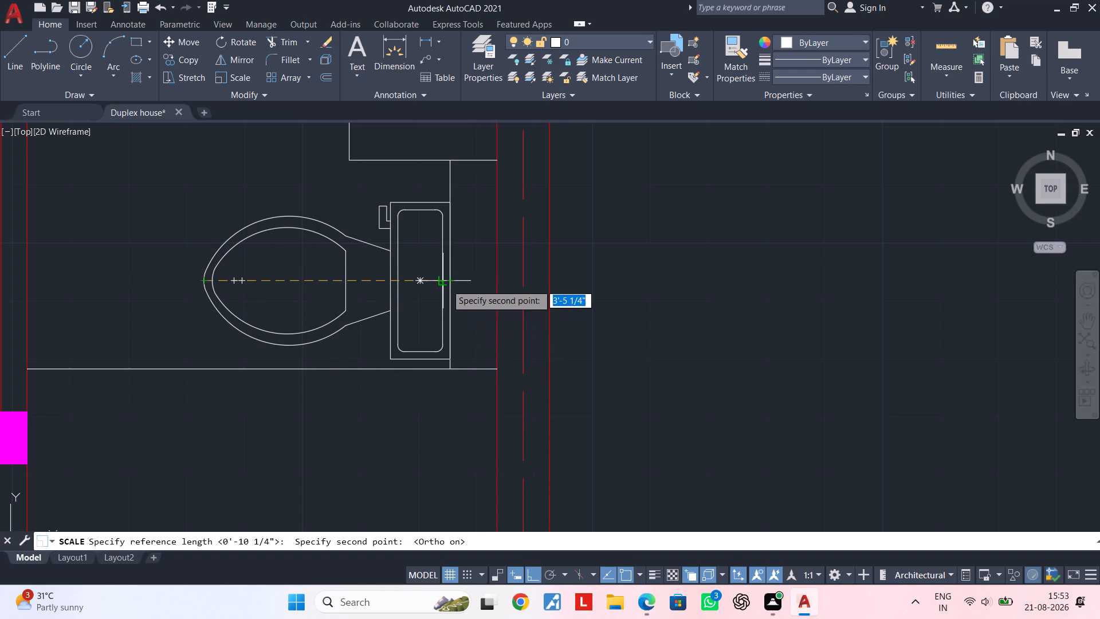
left_click(451, 281)
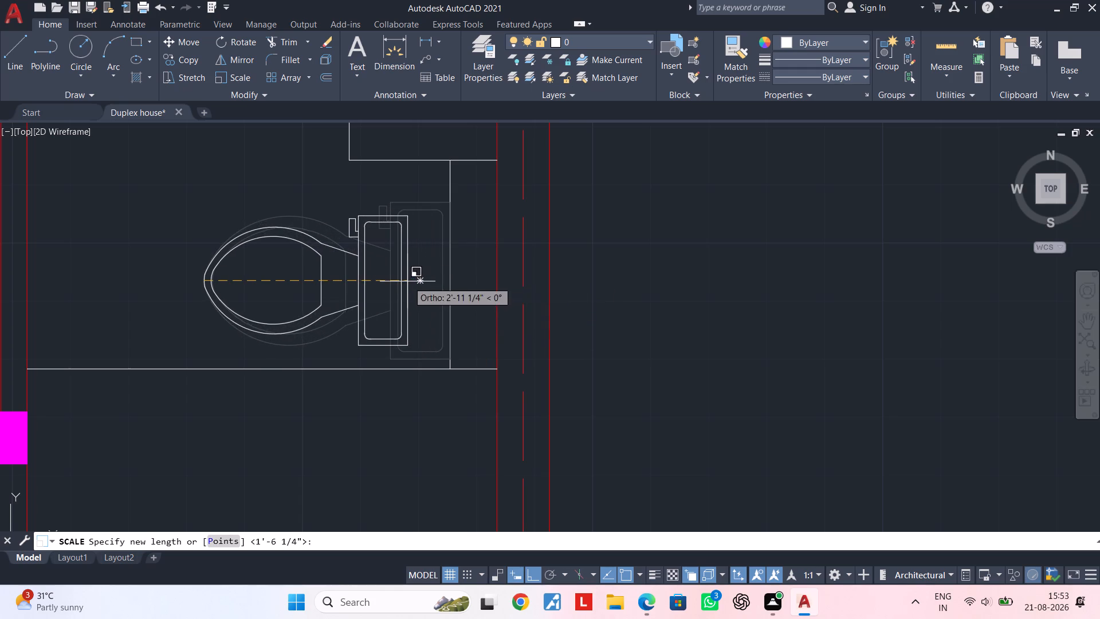
left_click(375, 281)
key("Escape")
Move the toilet horizontally about 1'-1" so its tank's back edge sits on the vertical line below the washbasin counter.
left_click(375, 280)
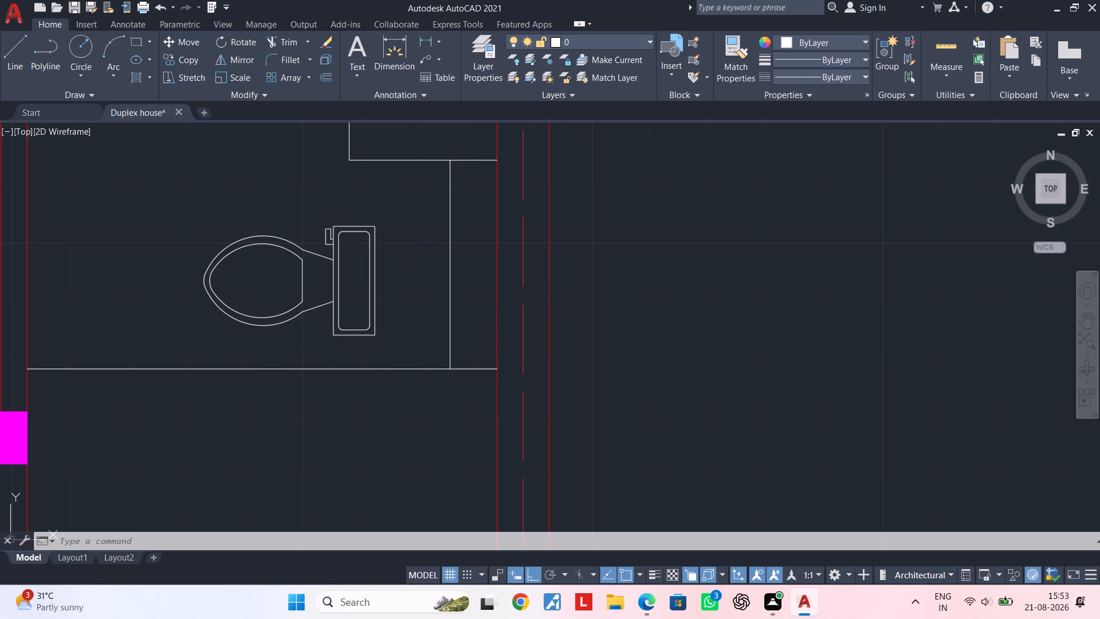
key("m")
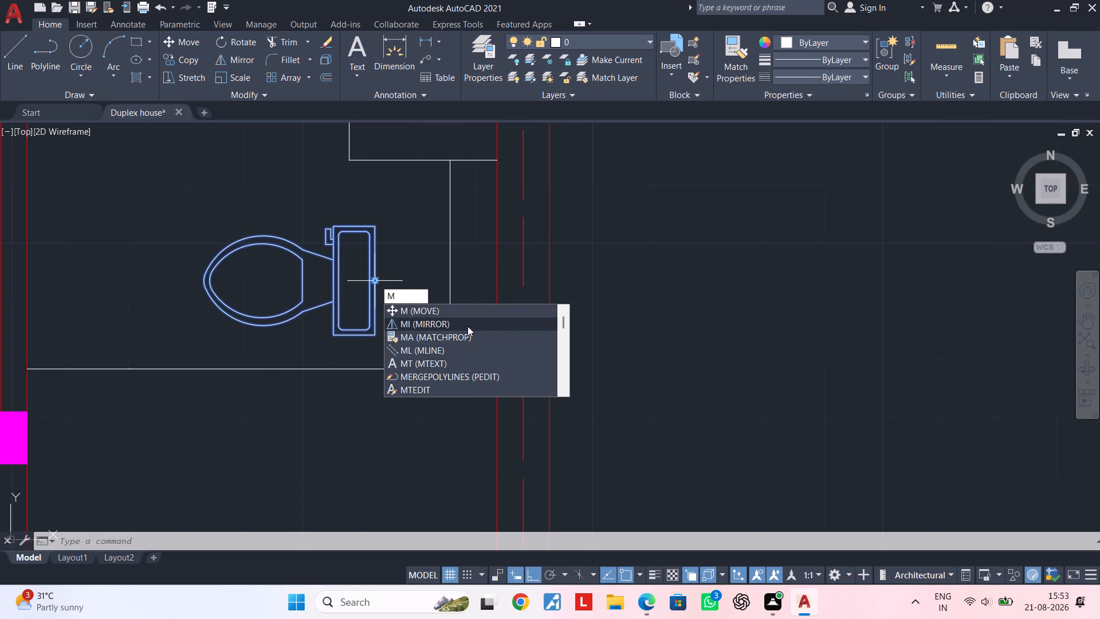
key("Escape")
left_click(375, 294)
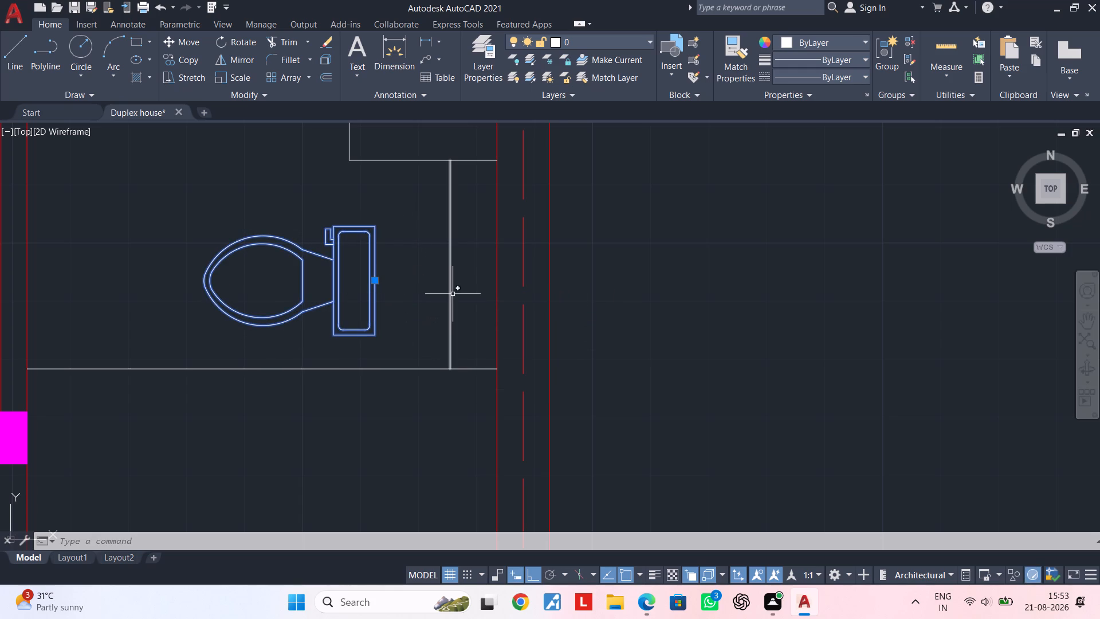
type("M")
key("space")
left_click(374, 283)
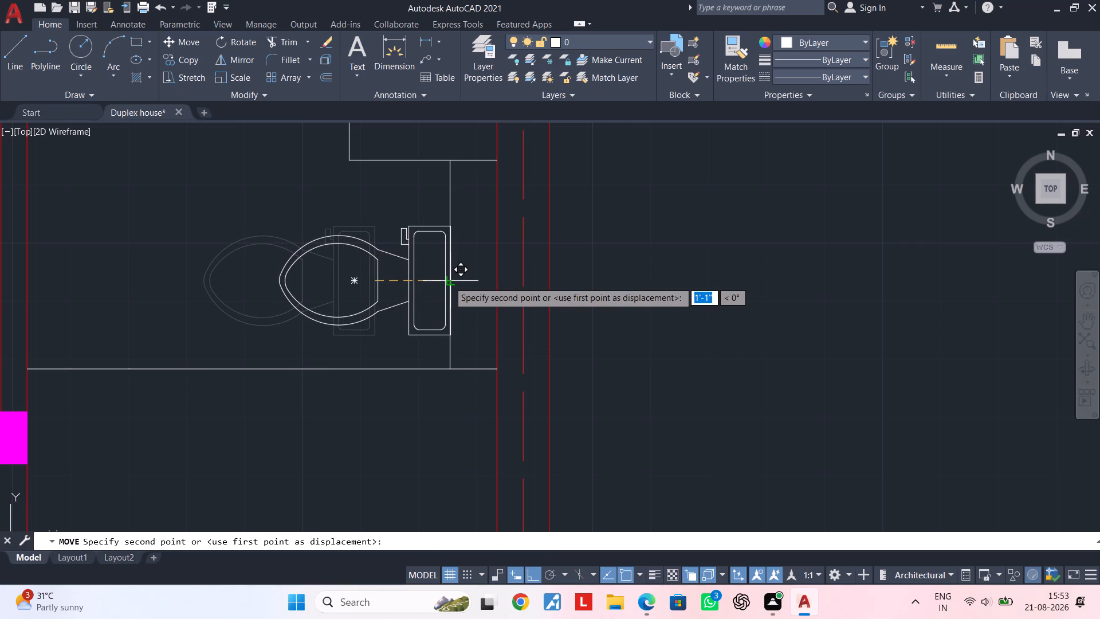
left_click(449, 281)
scroll(446, 283, "down", 3)
middle_click_drag(448, 283, 466, 223)
key("Escape")
key("Escape")
key("Escape")
key("Escape")
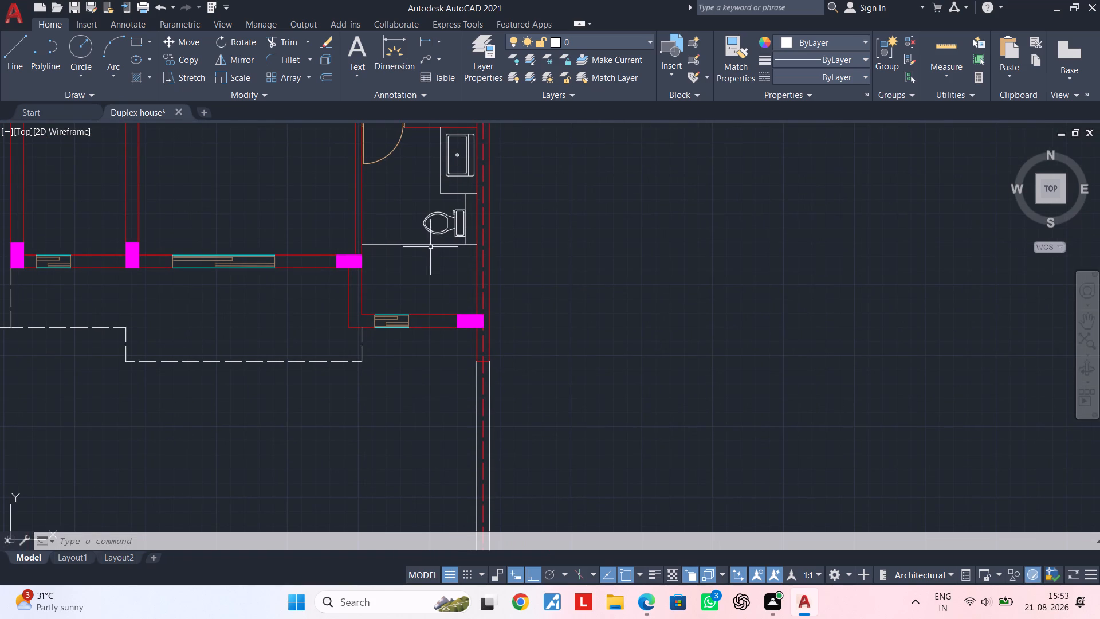
key("Escape")
key("Escape")
Draw a horizontal line about 6'-9" long between the bathroom's side walls, just below the existing line under the toilet.
middle_click_drag(403, 243, 434, 193)
scroll(433, 198, "up", 2)
middle_click_drag(469, 222, 329, 262)
key("Escape")
key("Escape")
type("L")
key("space")
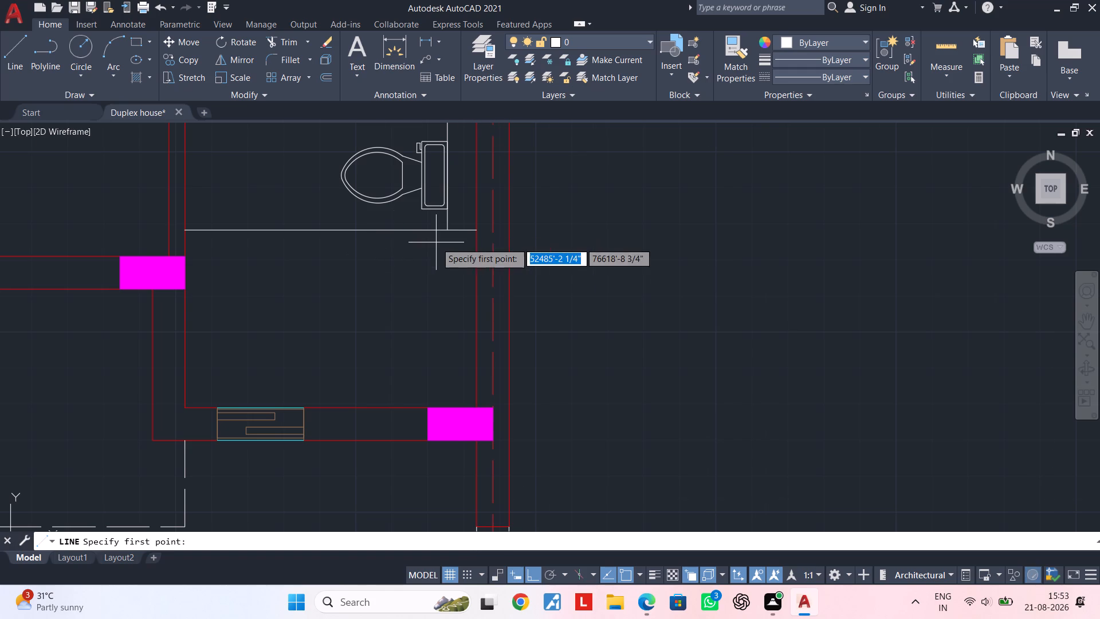
scroll(436, 242, "up", 2)
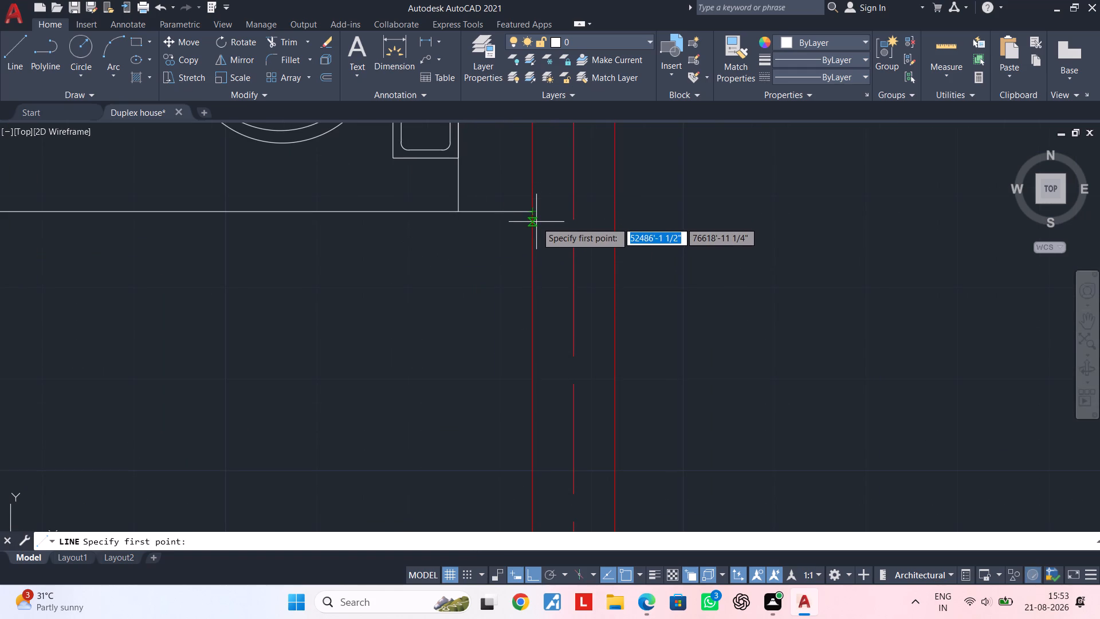
left_click(533, 220)
scroll(328, 235, "down", 2)
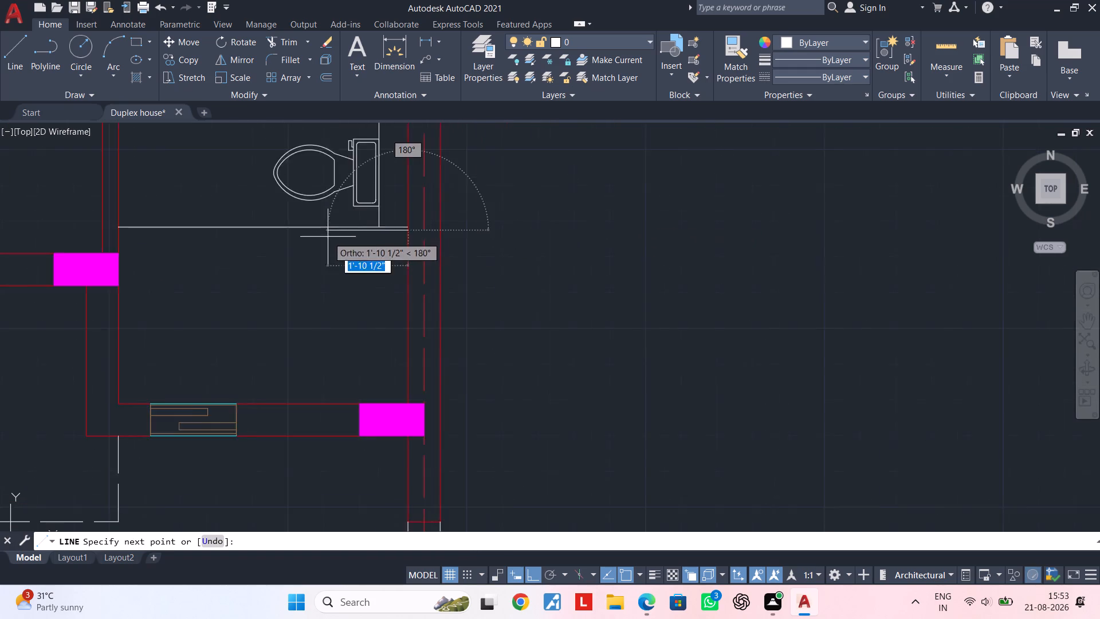
middle_click_drag(330, 237, 442, 232)
scroll(311, 240, "up", 2)
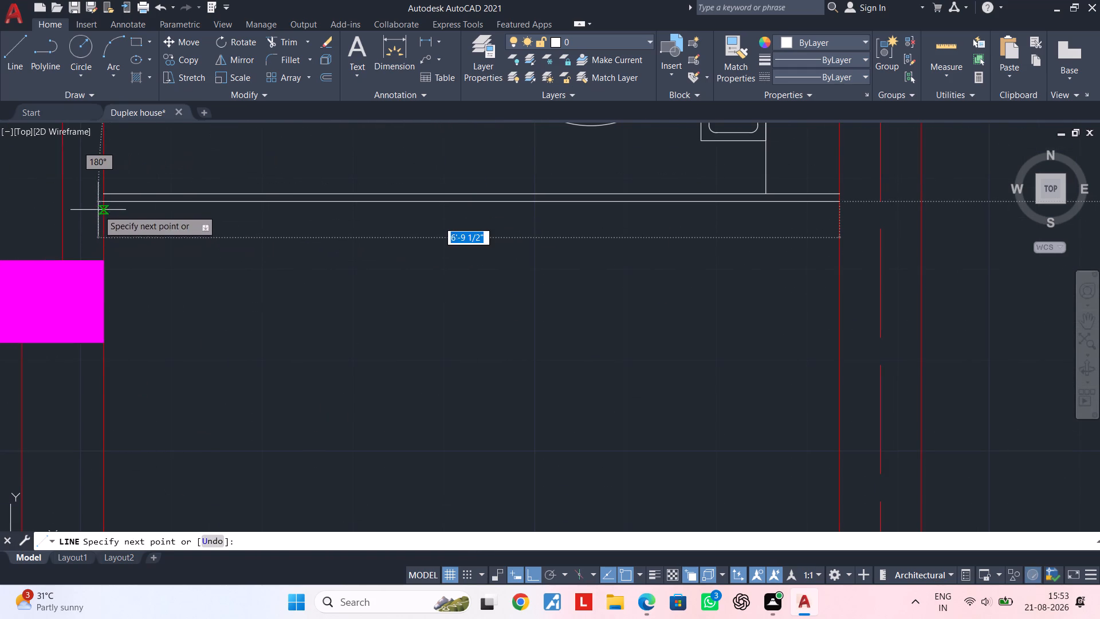
left_click(100, 203)
key("Escape")
key("Escape")
middle_click_drag(458, 220, 444, 239)
key("Escape")
key("Escape")
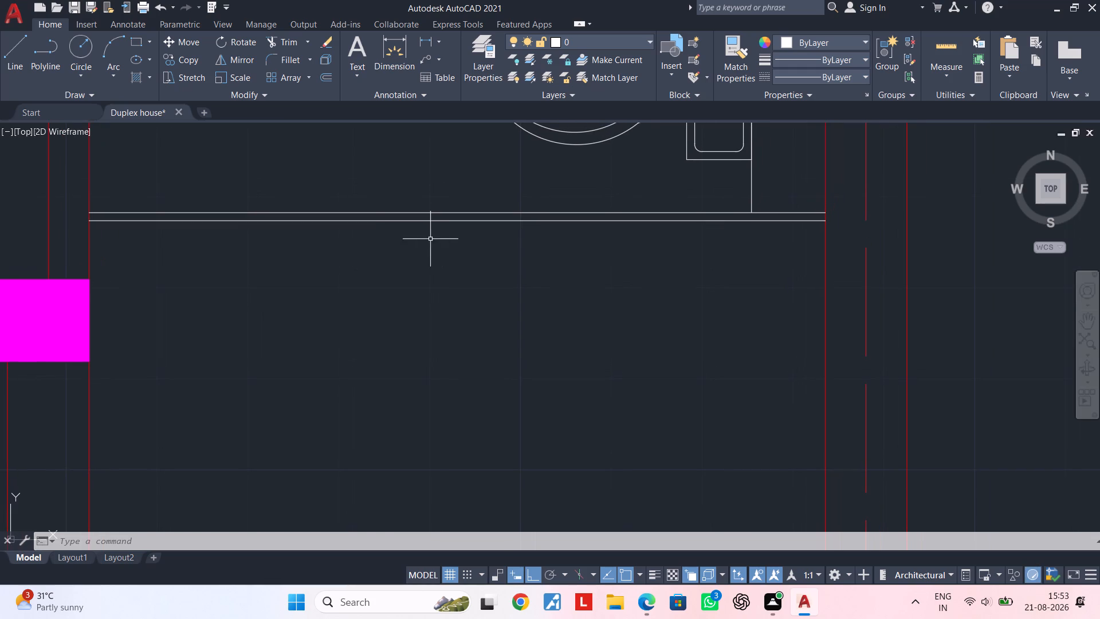
key("Escape")
Draw a short vertical line joining the two parallel horizontal lines below the toilet, toward the inner wall.
key("l")
key("space")
left_click(379, 210)
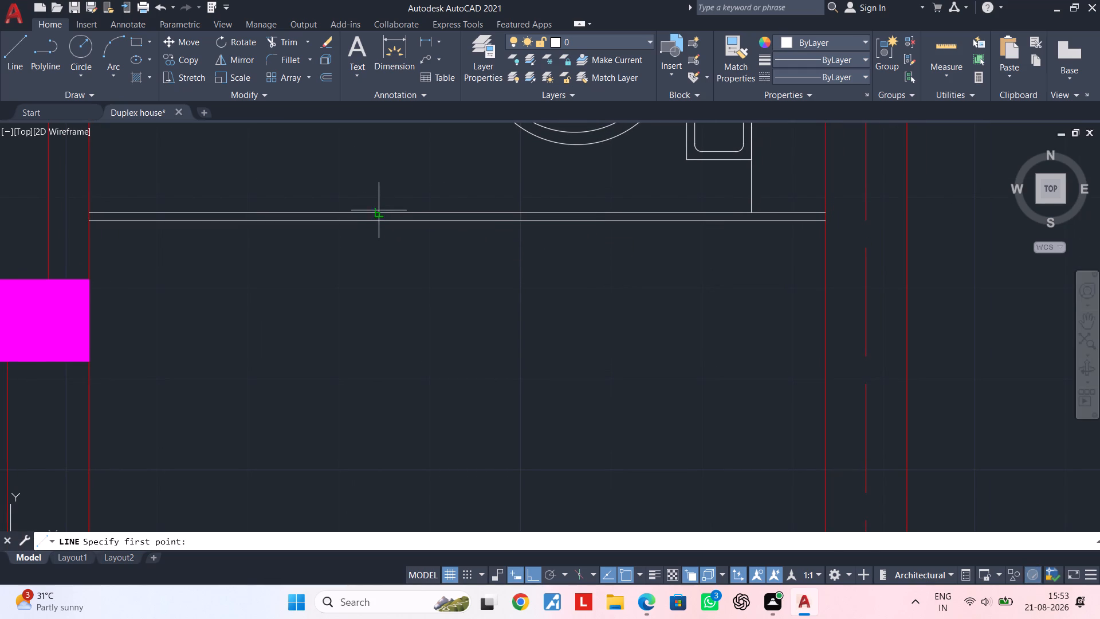
left_click(380, 219)
key("Escape")
key("Escape")
key("Escape")
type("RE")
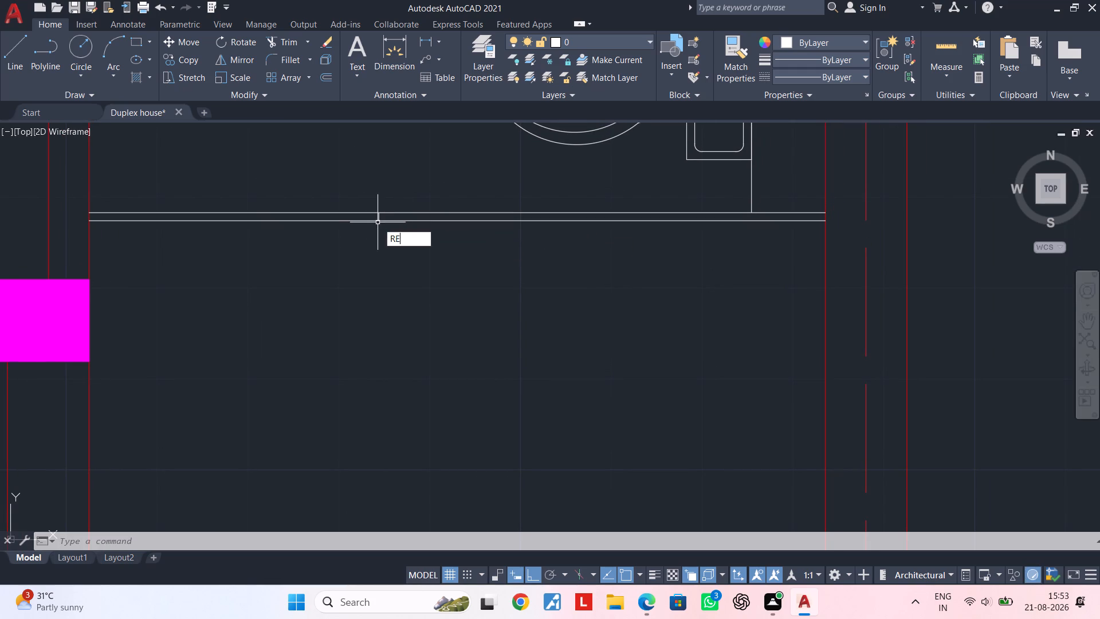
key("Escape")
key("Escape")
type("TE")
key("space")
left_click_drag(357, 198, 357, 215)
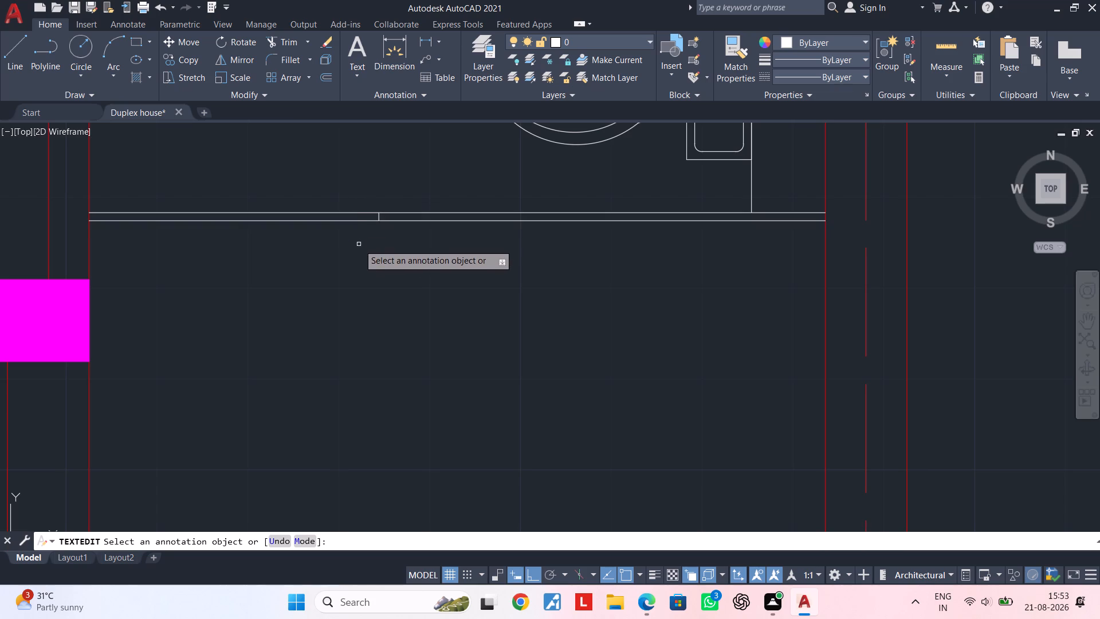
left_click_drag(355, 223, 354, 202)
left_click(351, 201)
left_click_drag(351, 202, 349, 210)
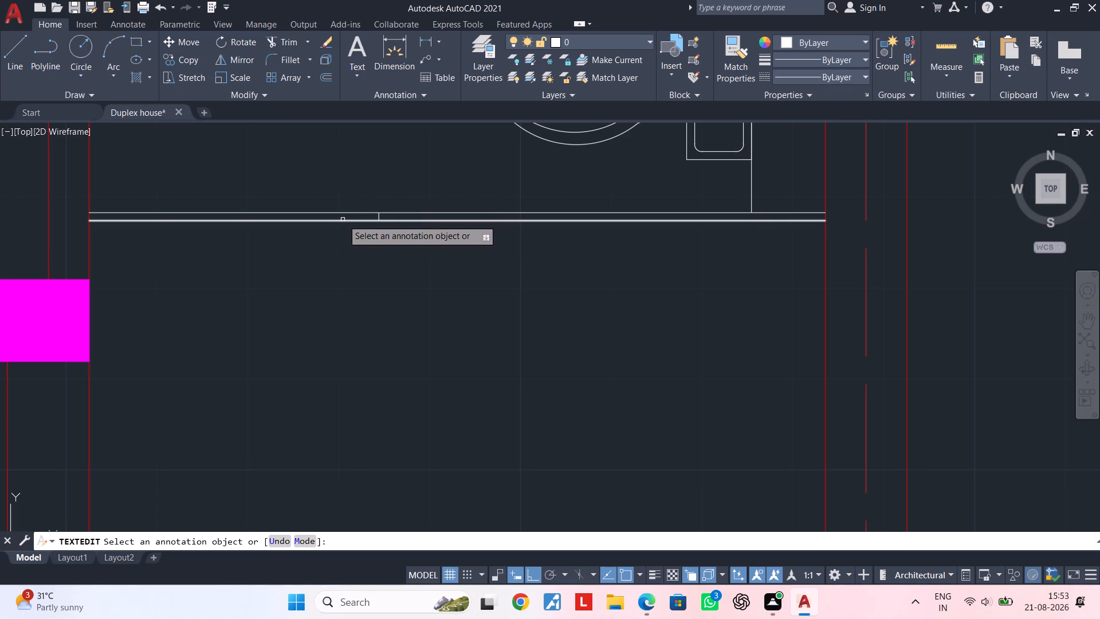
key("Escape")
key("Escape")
Trim both parallel lines between the short vertical line and the bathroom's inner wall.
scroll(379, 218, "up", 7)
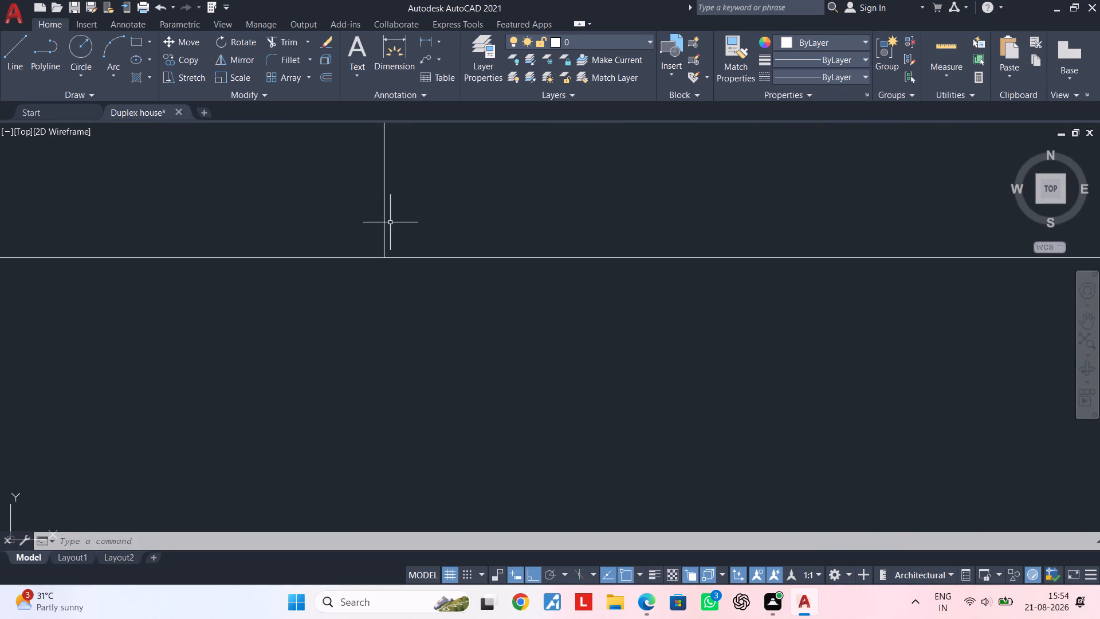
scroll(392, 226, "down", 7)
type("TR")
key("space")
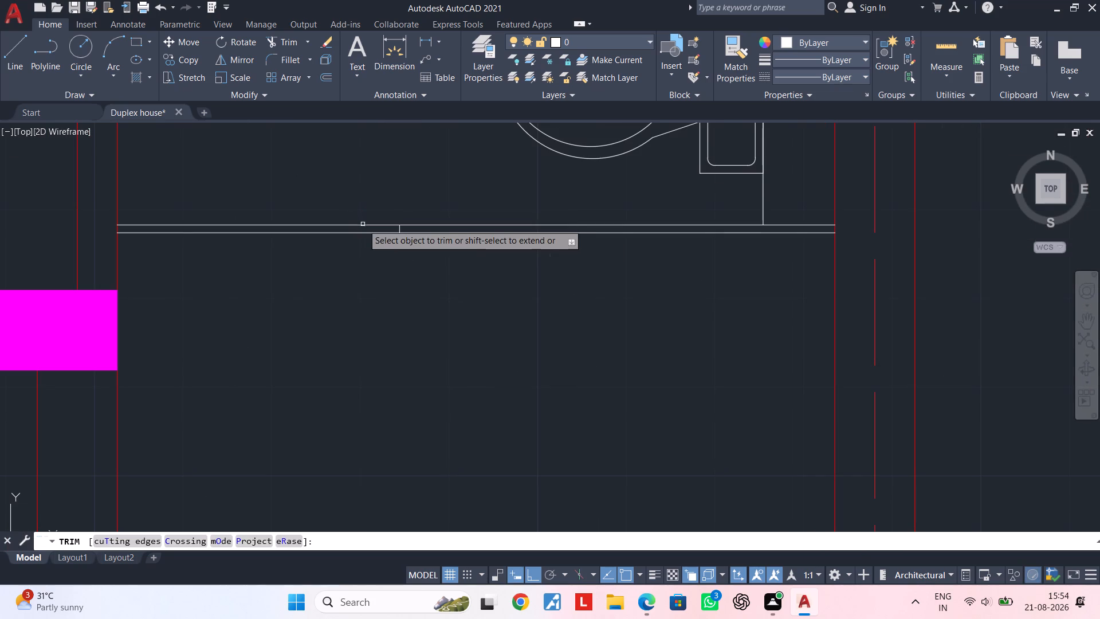
left_click(368, 224)
left_click(368, 232)
key("Escape")
scroll(369, 239, "down", 1)
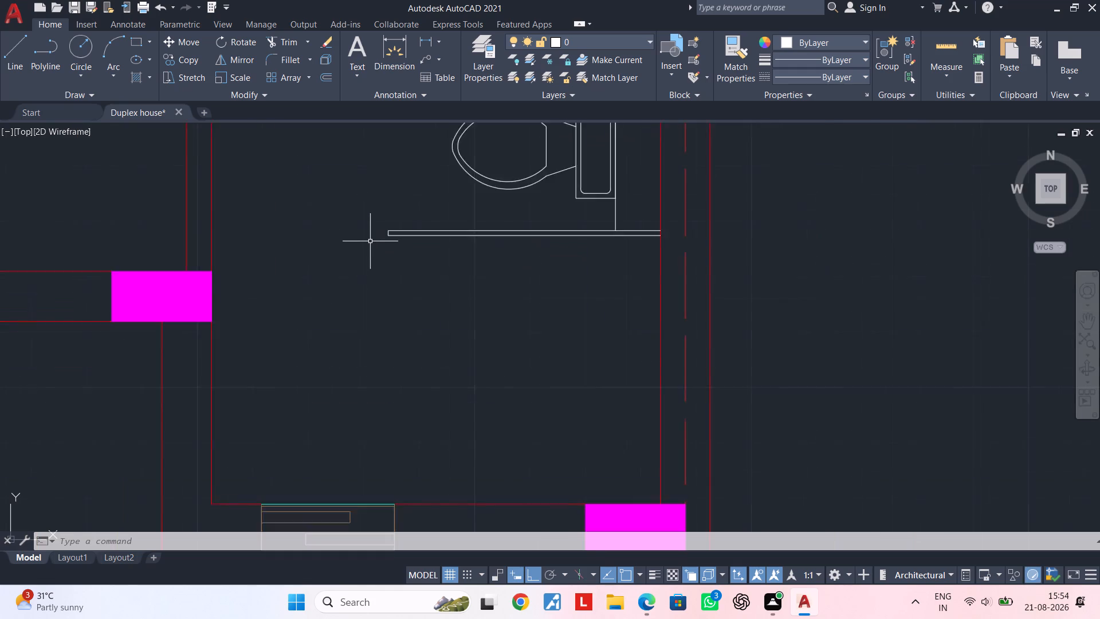
scroll(370, 241, "down", 1)
key("Escape")
Draw a single horizontal line from the midpoint of the partition's short end to the bathroom's inner wall.
middle_click_drag(379, 242, 431, 244)
key("Escape")
key("Escape")
key("l")
key("space")
scroll(433, 229, "up", 3)
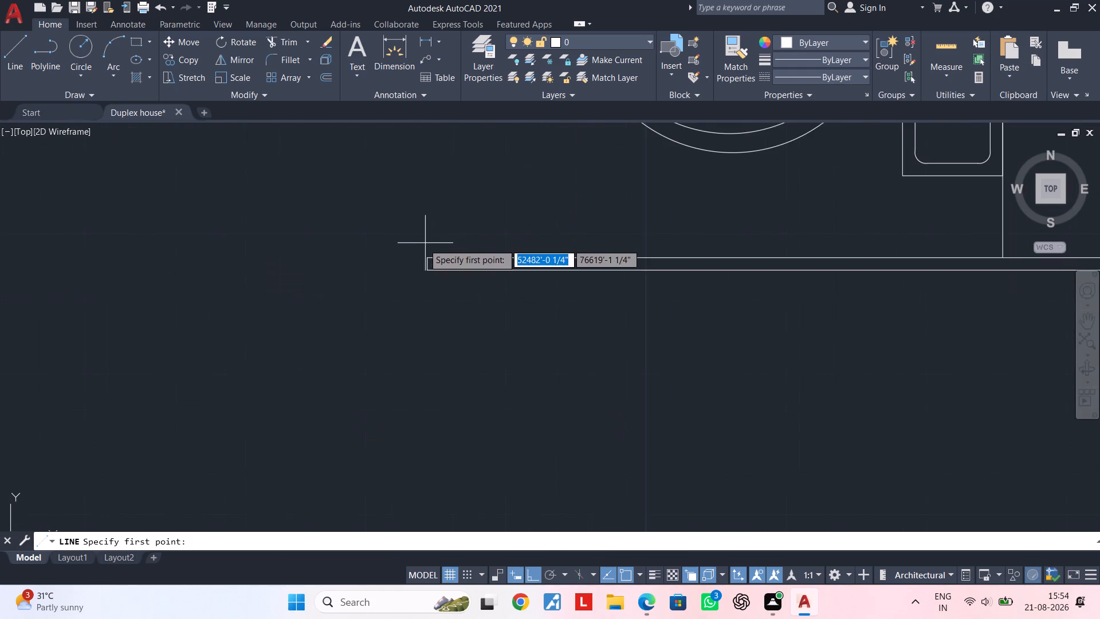
scroll(415, 252, "up", 3)
left_click(444, 287)
scroll(159, 288, "down", 3)
middle_click_drag(198, 284, 444, 231)
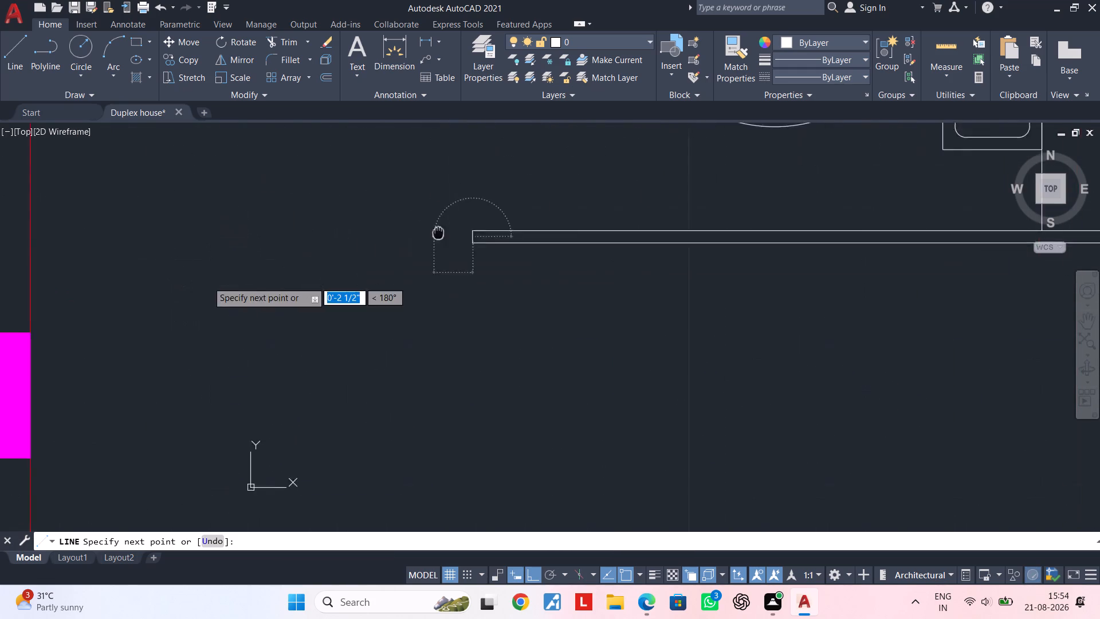
middle_click_drag(444, 231, 465, 228)
scroll(324, 260, "down", 1)
left_click(157, 246)
key("Escape")
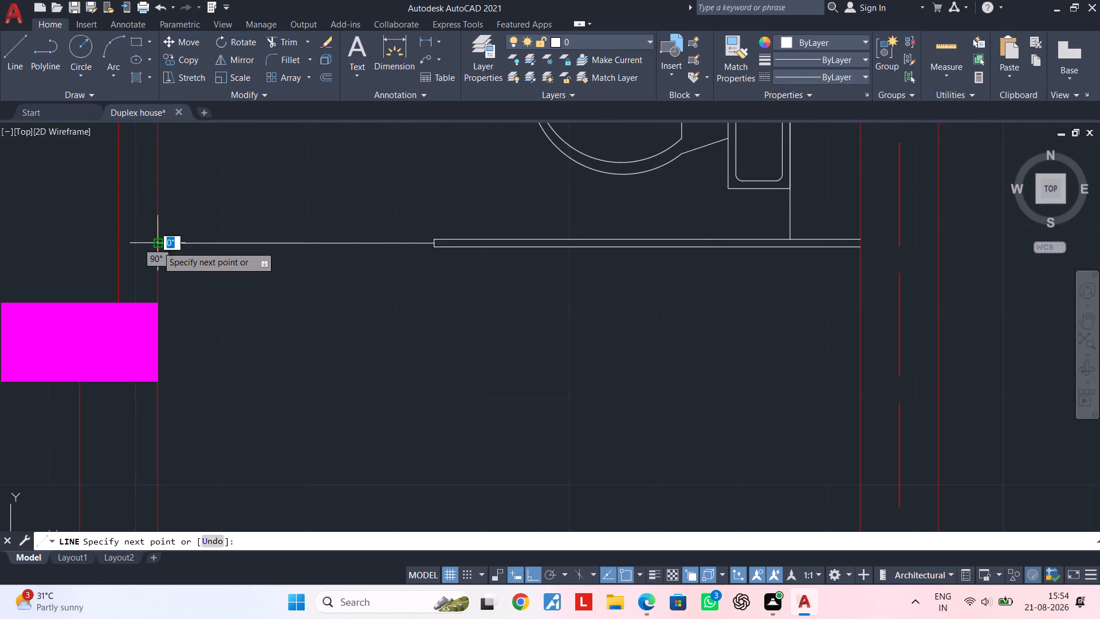
scroll(304, 256, "down", 5)
middle_click_drag(358, 270, 450, 269)
key("Escape")
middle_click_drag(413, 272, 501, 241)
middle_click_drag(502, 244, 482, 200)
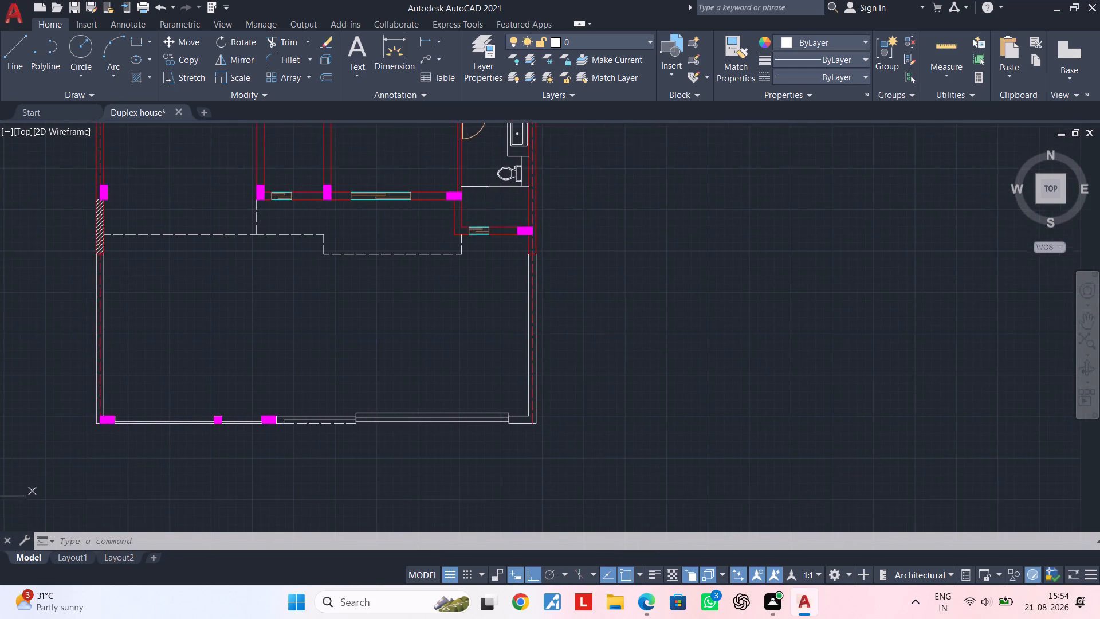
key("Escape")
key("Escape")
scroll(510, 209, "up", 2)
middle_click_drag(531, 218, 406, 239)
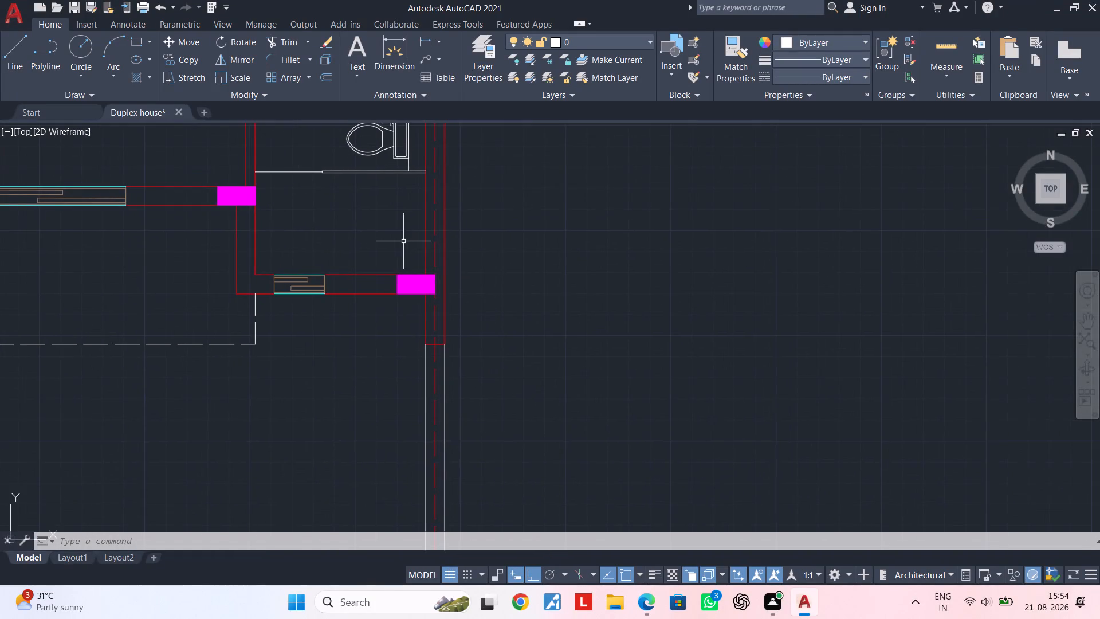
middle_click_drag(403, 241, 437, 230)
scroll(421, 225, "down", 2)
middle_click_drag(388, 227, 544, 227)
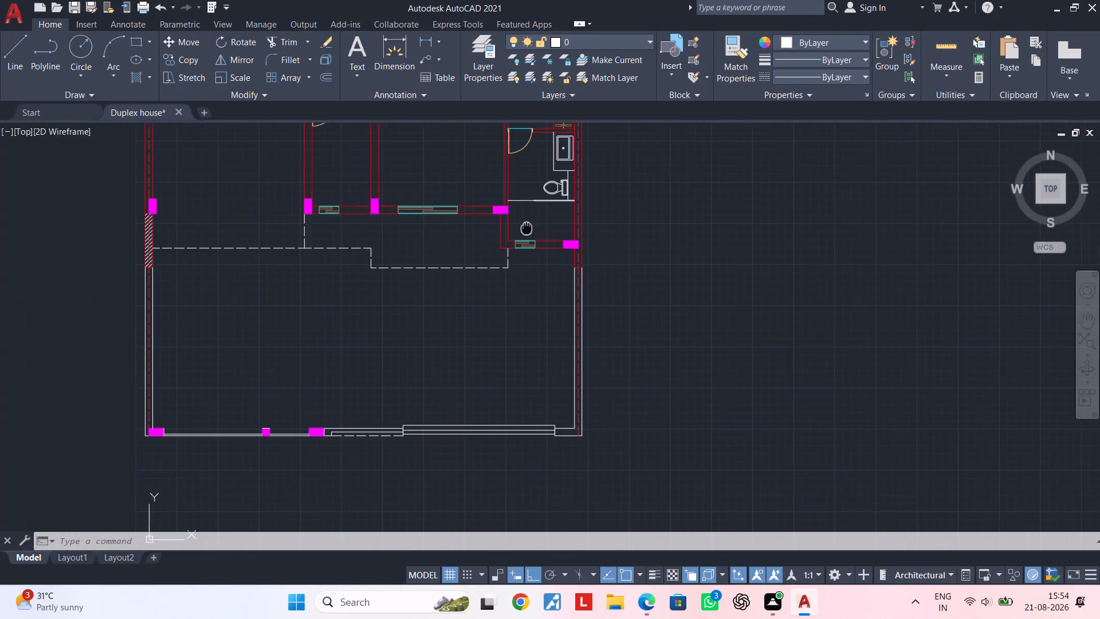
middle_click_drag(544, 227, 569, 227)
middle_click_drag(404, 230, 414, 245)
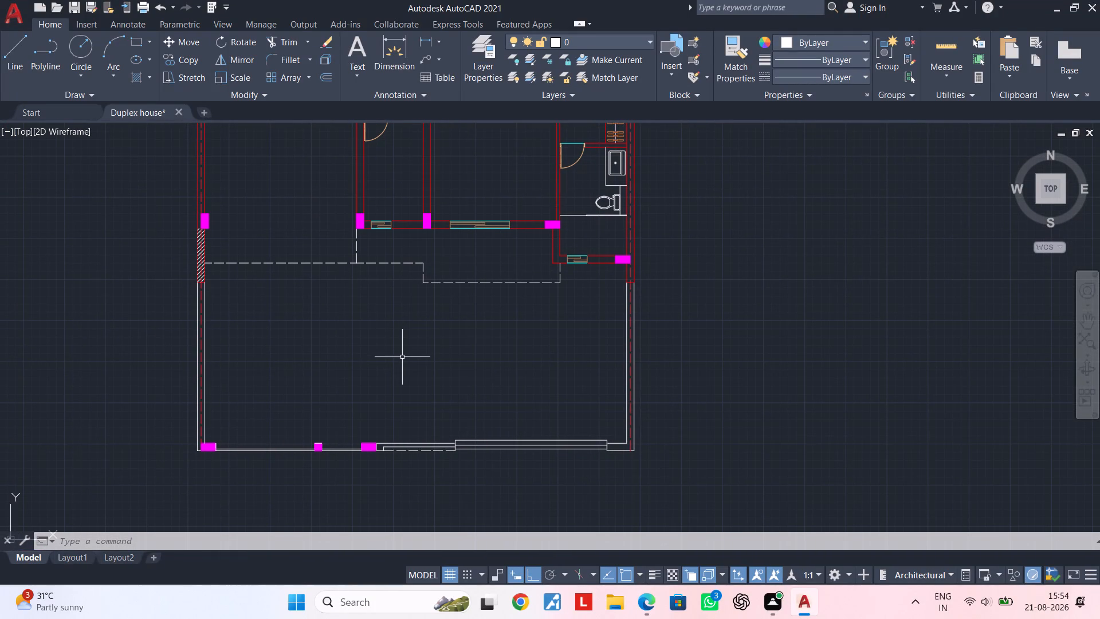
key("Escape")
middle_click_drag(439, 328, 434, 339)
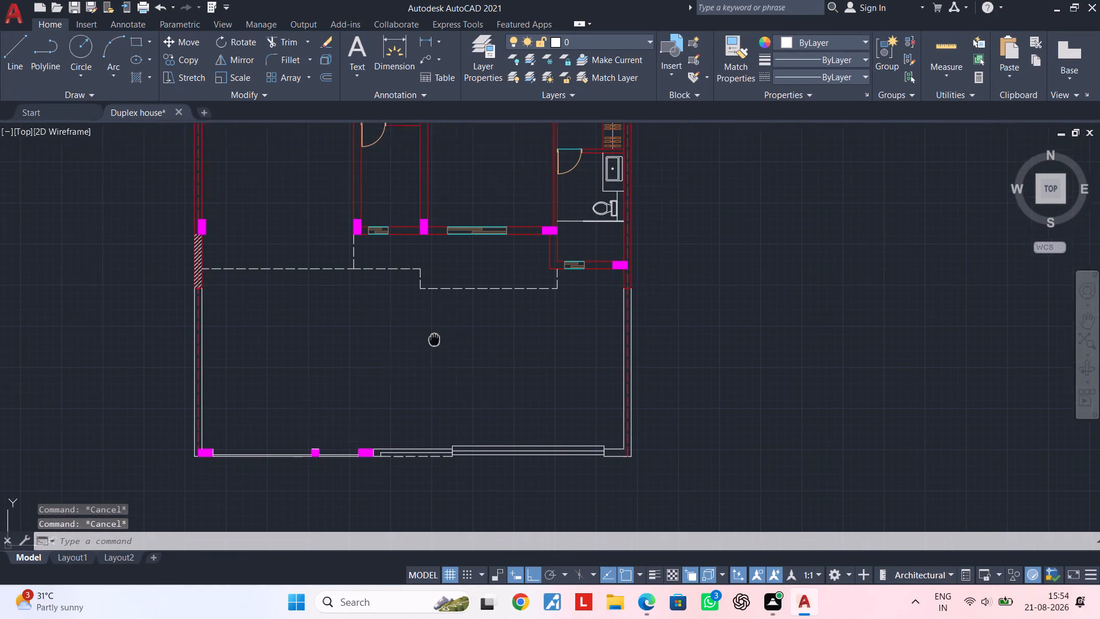
Open DesignCenter and display the blocks of the Home - Space Planner.dwg sample drawing.
middle_click_drag(434, 339, 316, 485)
middle_click_drag(352, 361, 362, 336)
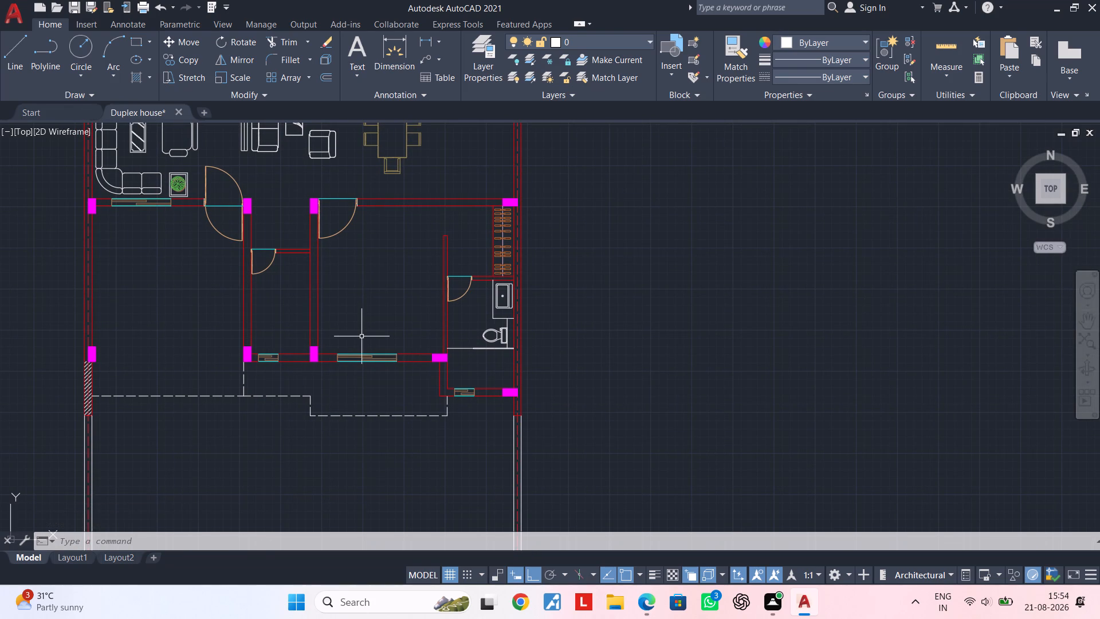
key("Escape")
key("Escape")
key("Escape")
key("Escape")
key("Escape")
key("Escape")
key("Escape")
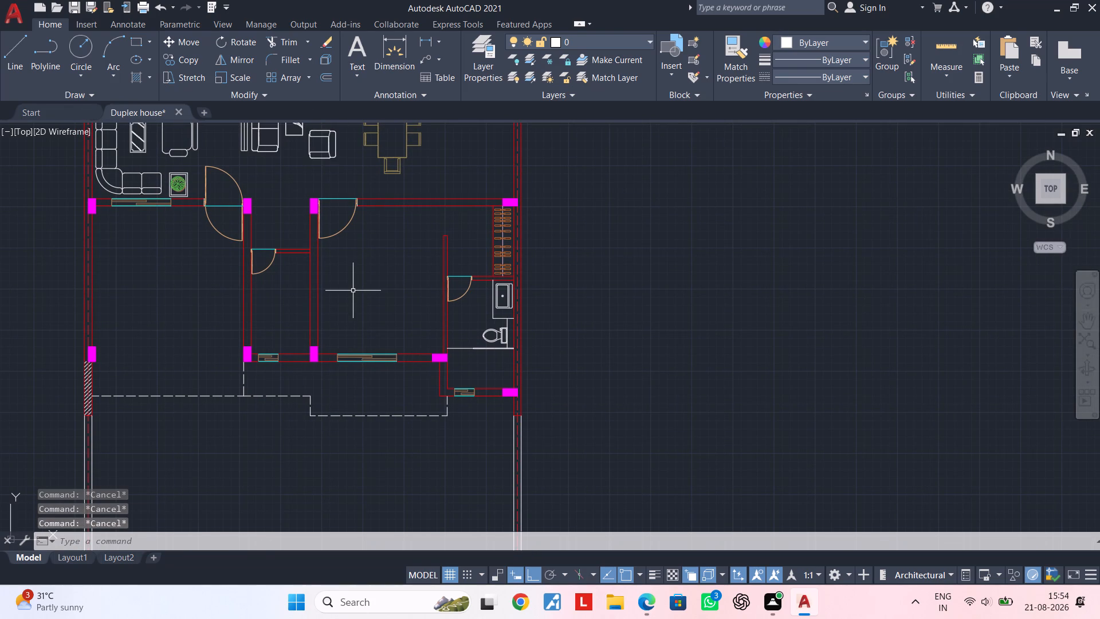
key("a")
key("d")
type("C")
key("space")
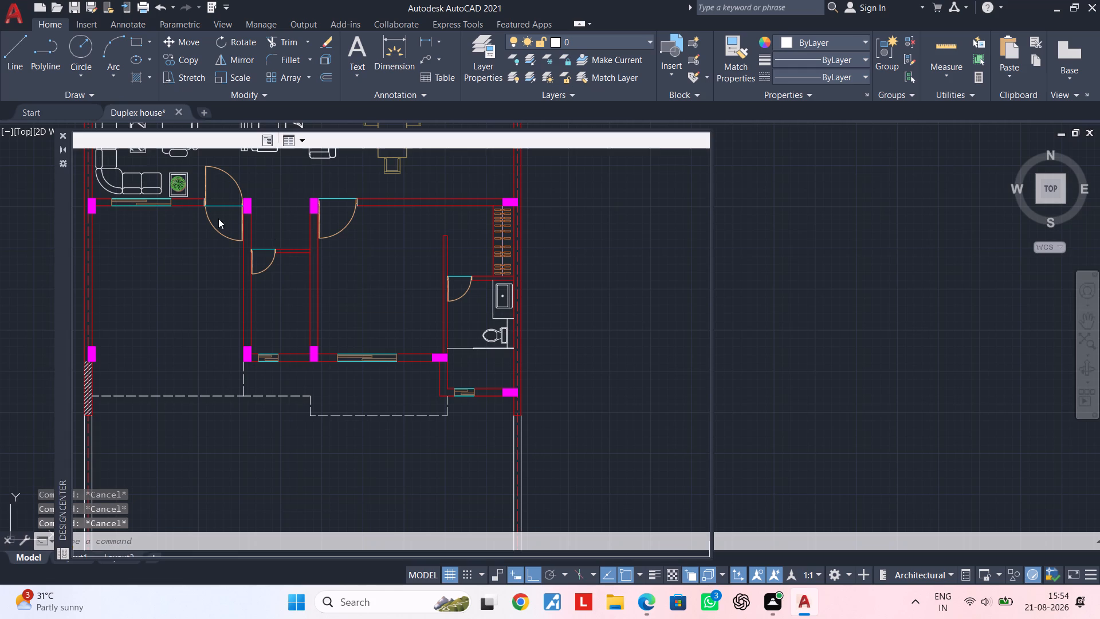
left_click(100, 140)
left_click(105, 140)
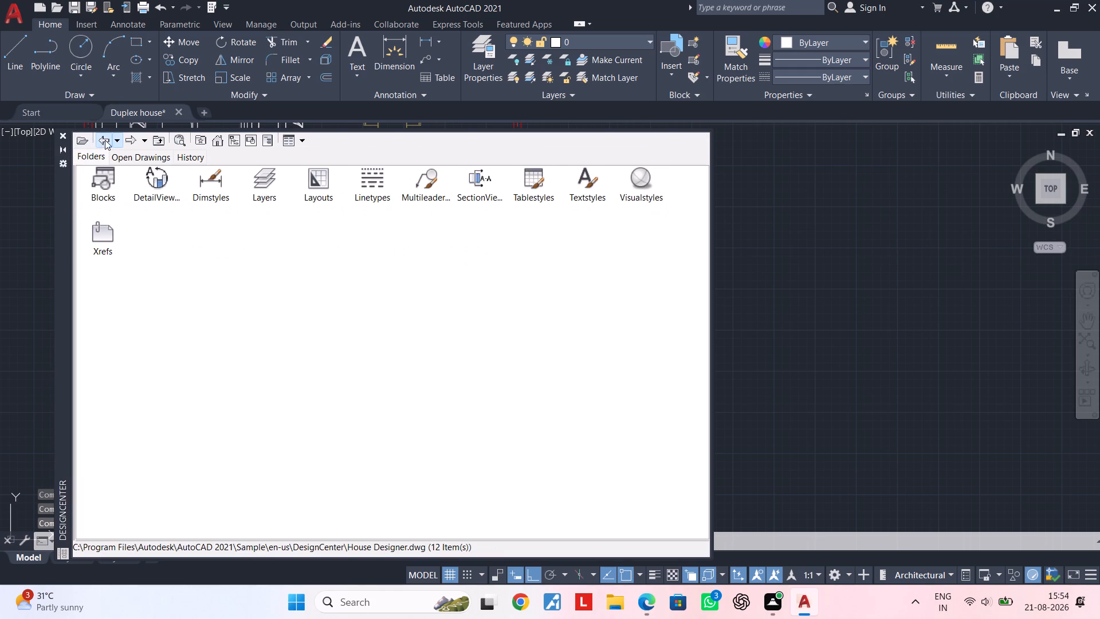
double_click(476, 193)
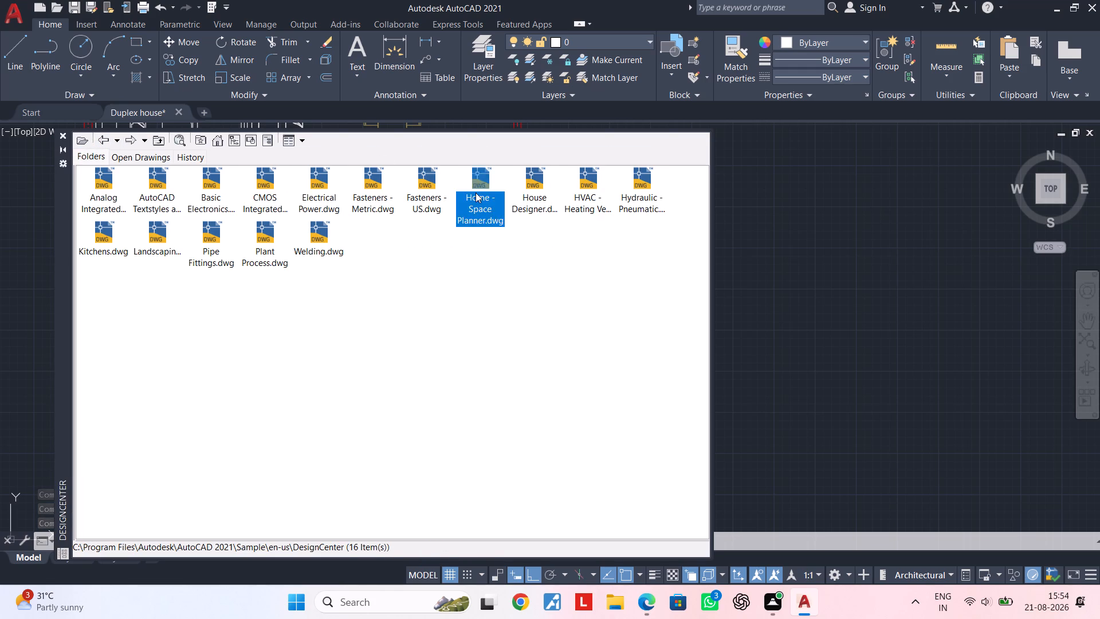
double_click(105, 189)
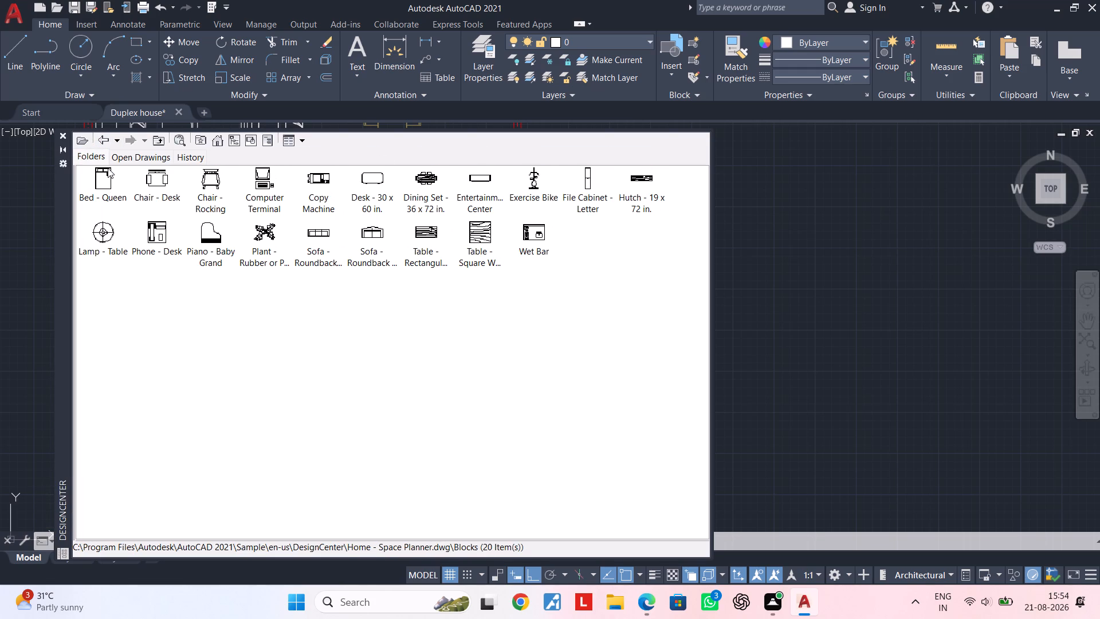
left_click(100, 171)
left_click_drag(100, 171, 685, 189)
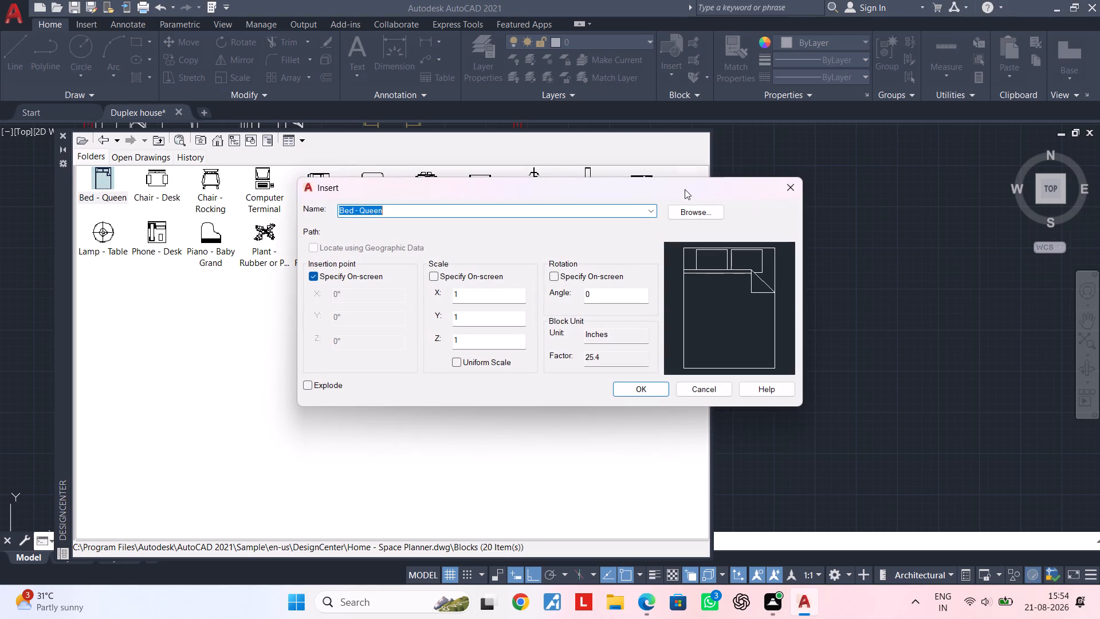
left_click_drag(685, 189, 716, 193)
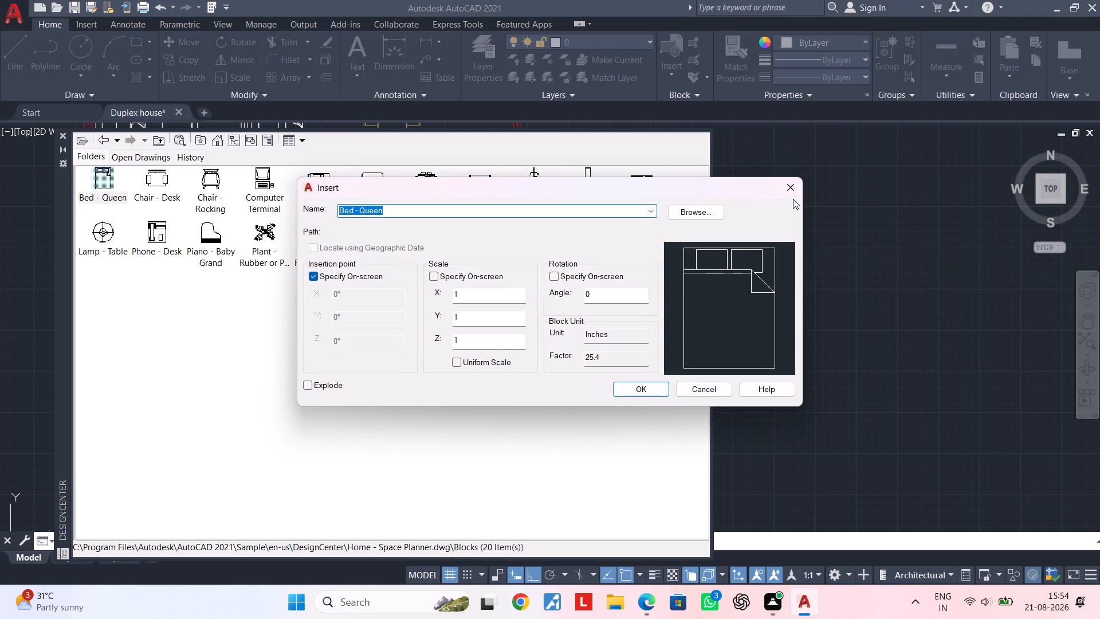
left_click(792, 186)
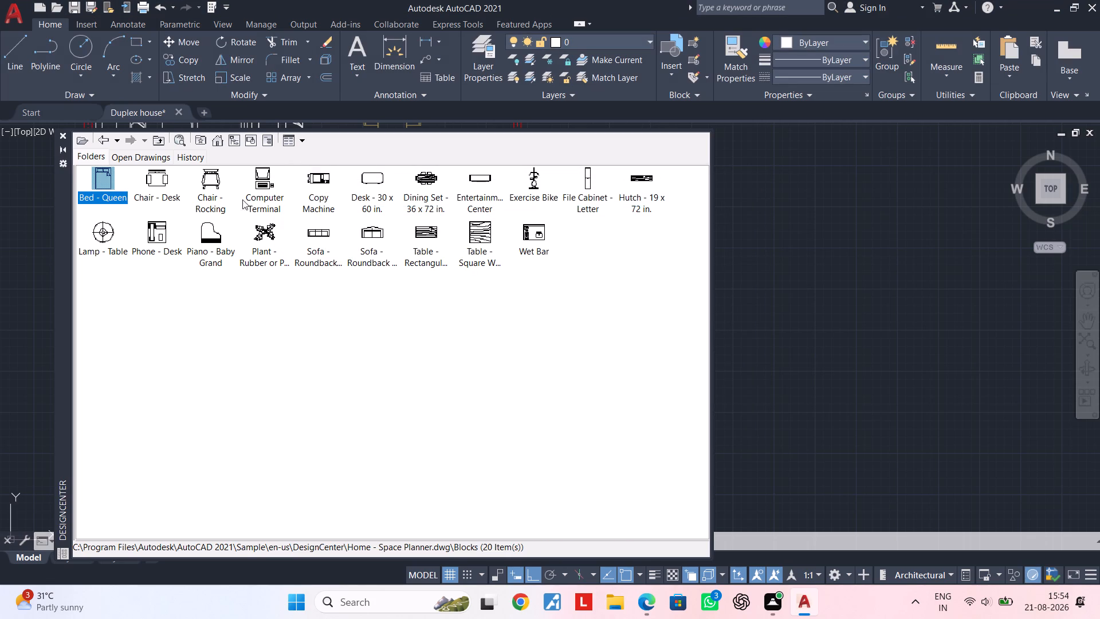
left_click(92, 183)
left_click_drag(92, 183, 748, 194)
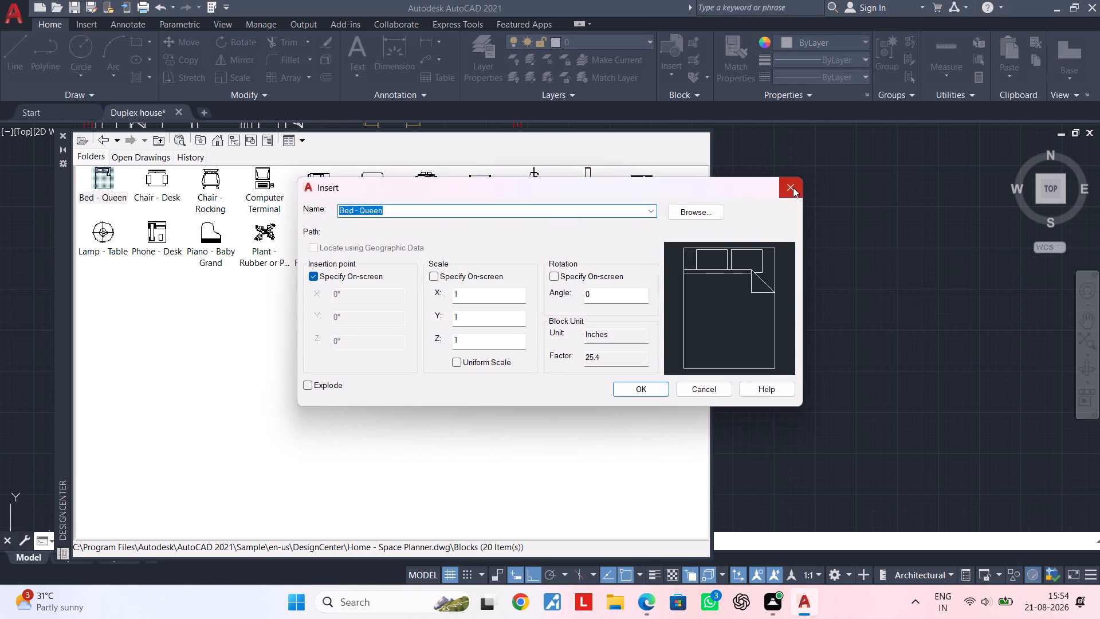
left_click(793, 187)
Insert the Bed - Queen block in the empty space beside the floor plan and close DesignCenter.
left_click_drag(101, 173, 831, 177)
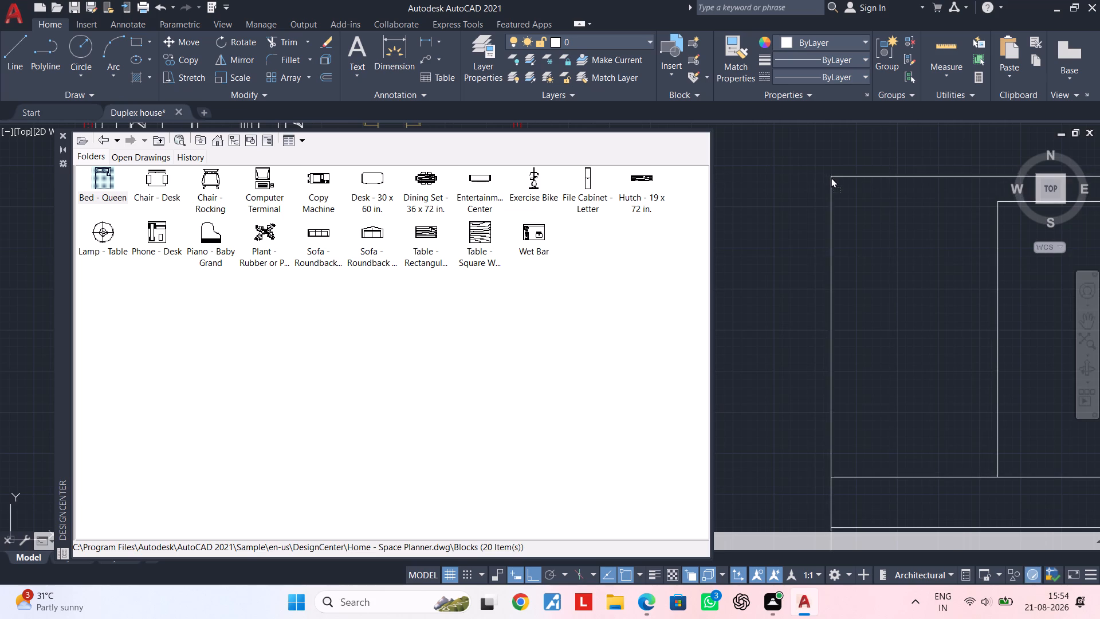
left_click_drag(831, 177, 815, 176)
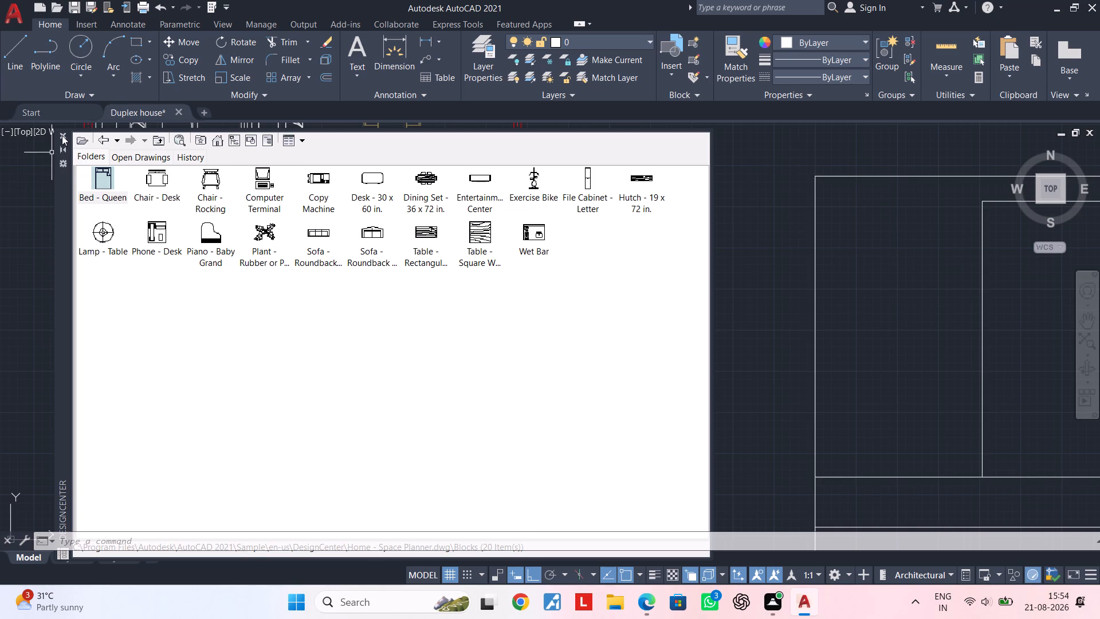
left_click(62, 135)
Rotate the queen bed 90 degrees clockwise so its pillow end faces east.
scroll(265, 174, "down", 3)
middle_click_drag(463, 217, 418, 224)
key("Escape")
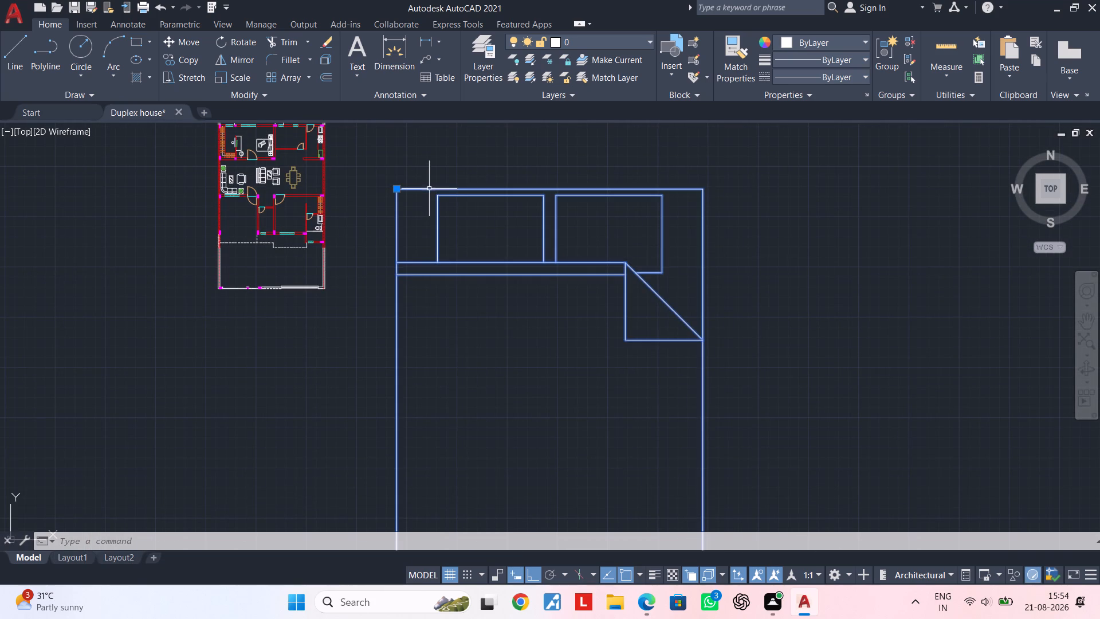
left_click(429, 189)
key("r")
key("o")
key("space")
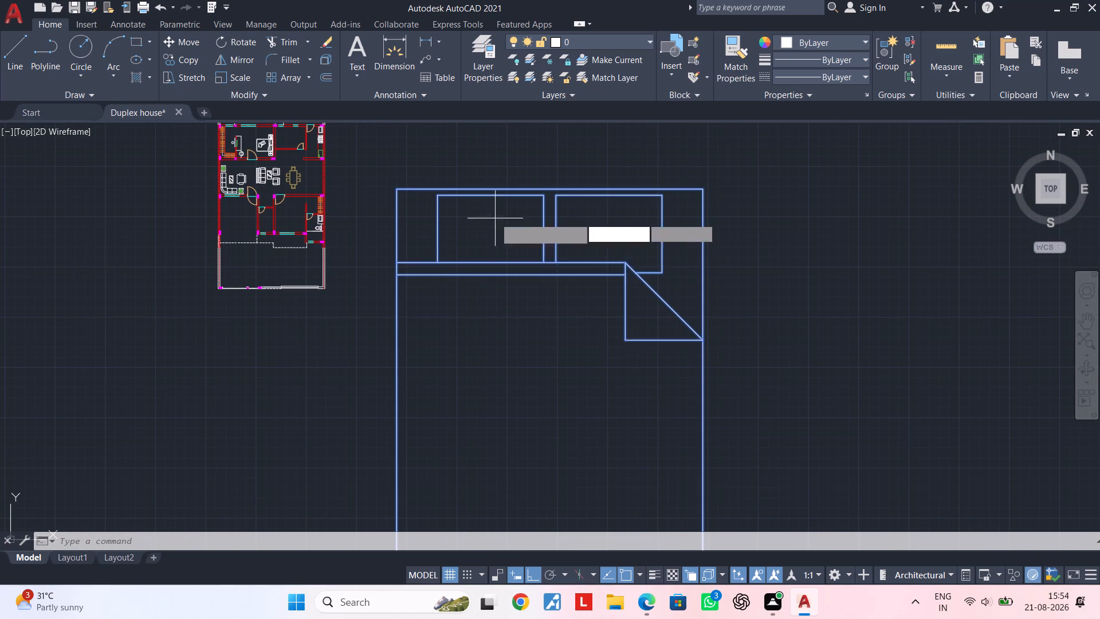
left_click(760, 234)
double_click(759, 281)
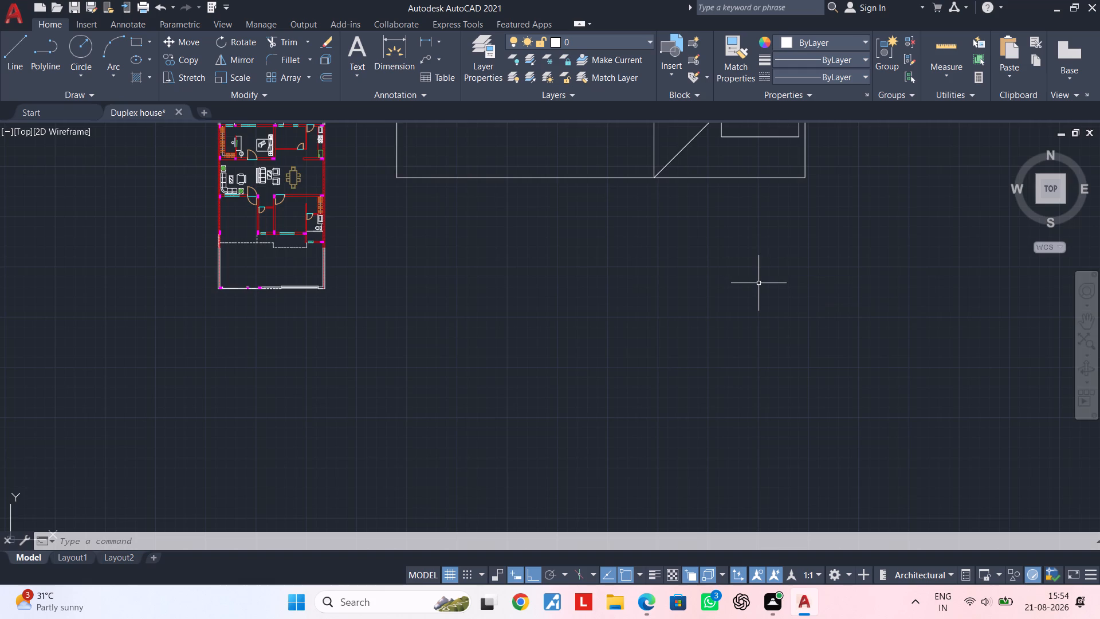
scroll(759, 281, "down", 1)
middle_click_drag(760, 281, 683, 339)
key("Escape")
key("Escape")
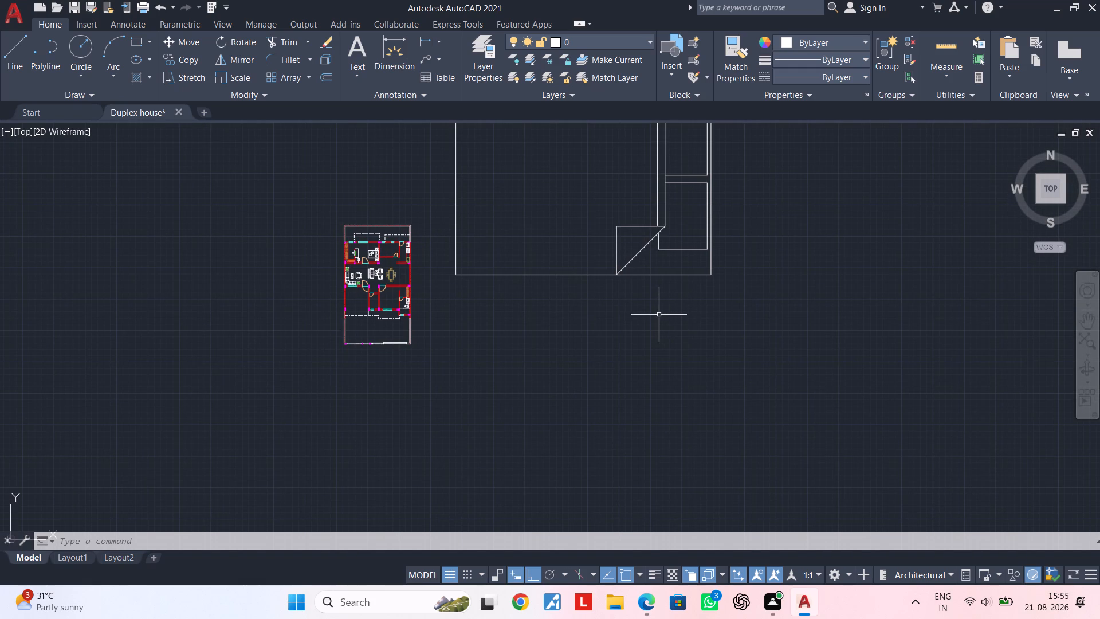
Scale the queen bed down by reference, using its long lower edge as reference length and its lower-left corner as base point.
left_click(651, 275)
middle_click_drag(754, 246, 705, 358)
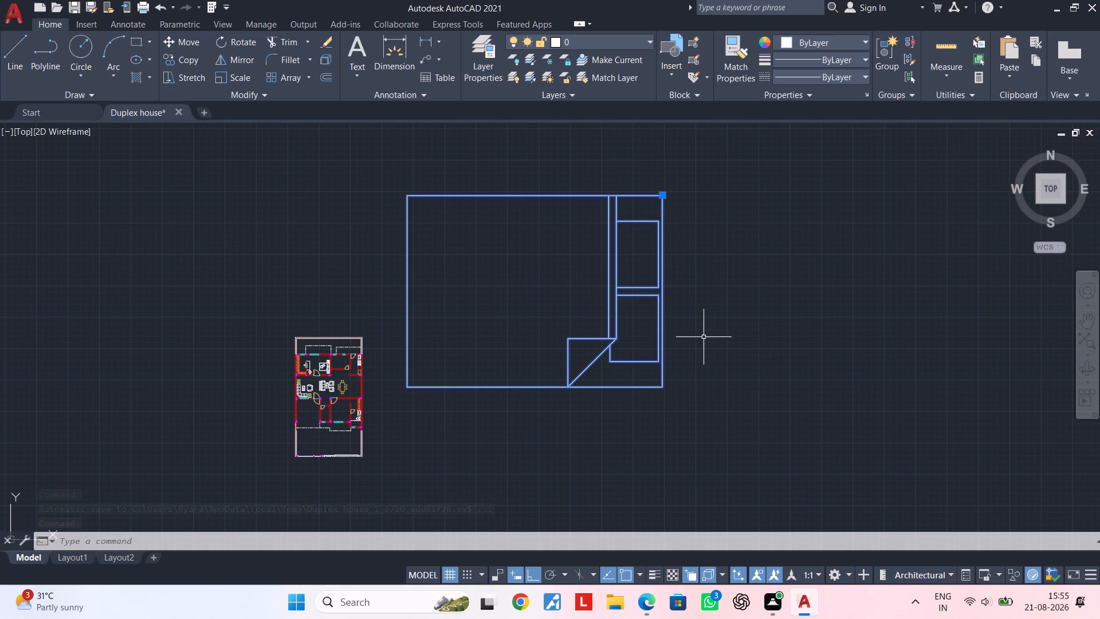
type("SC")
key("space")
left_click(408, 387)
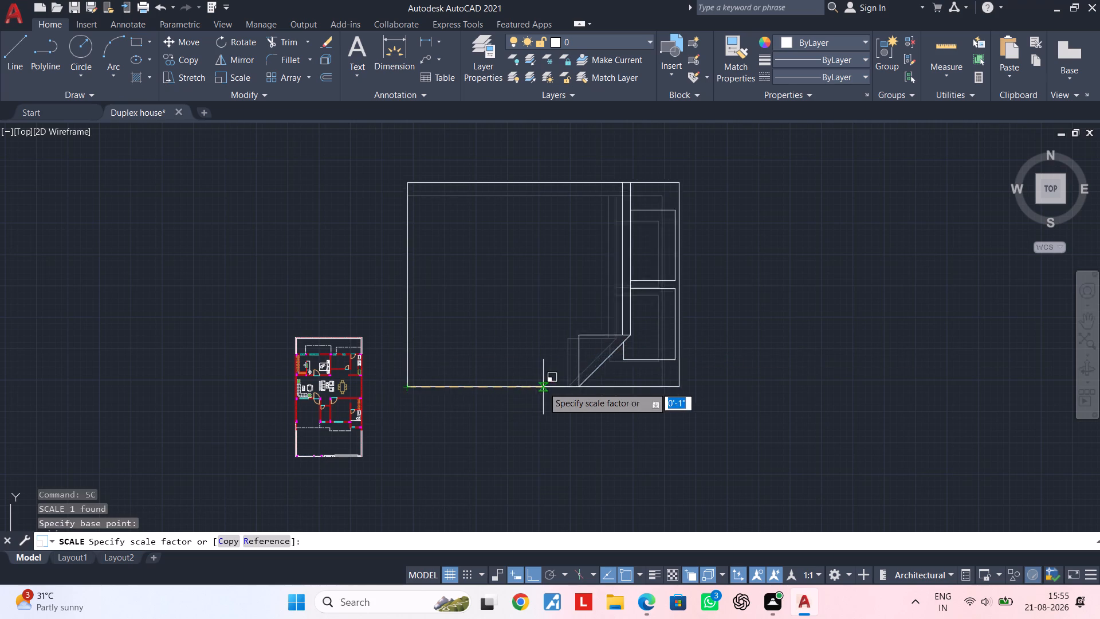
key("r")
key("space")
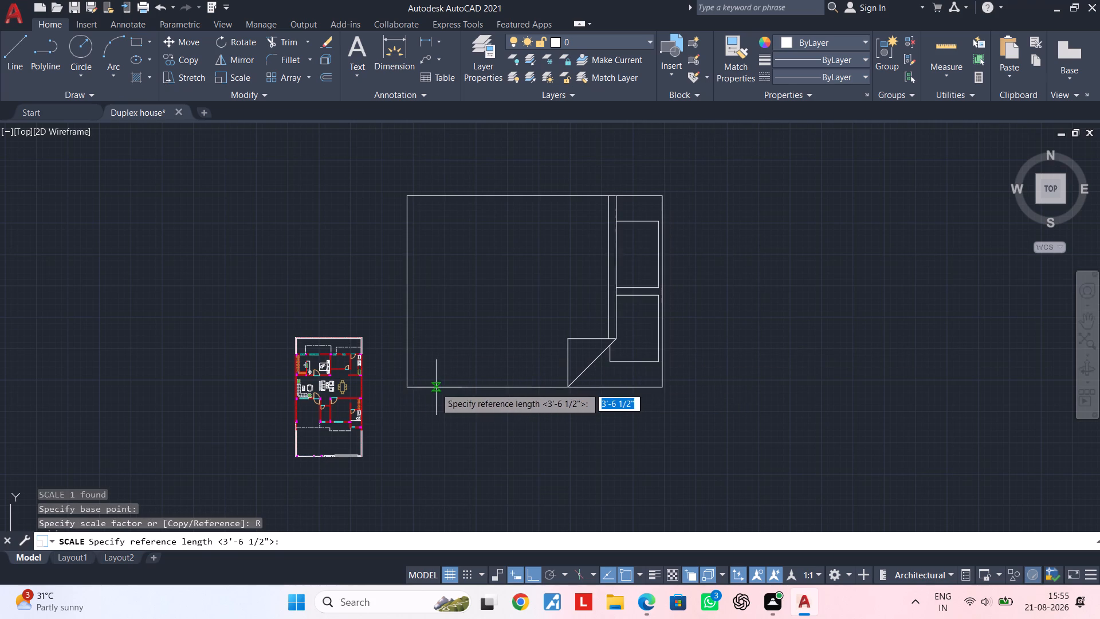
left_click(403, 387)
left_click(666, 385)
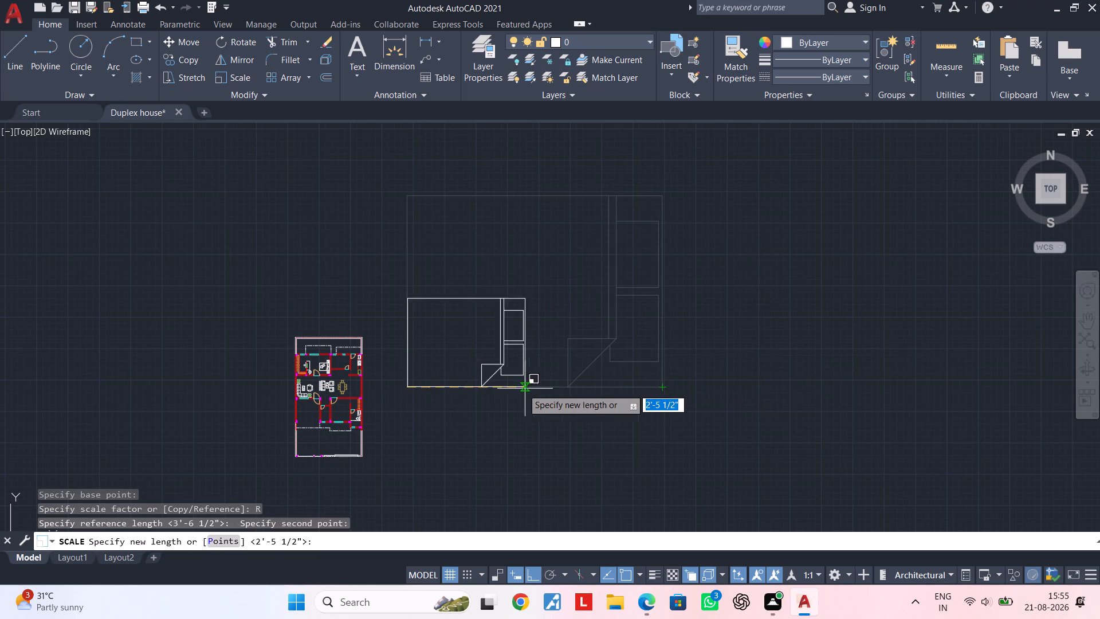
left_click(426, 393)
Move the scaled-down queen bed into the lower bedroom next to the bathroom, with Ortho turned off.
scroll(417, 391, "up", 1)
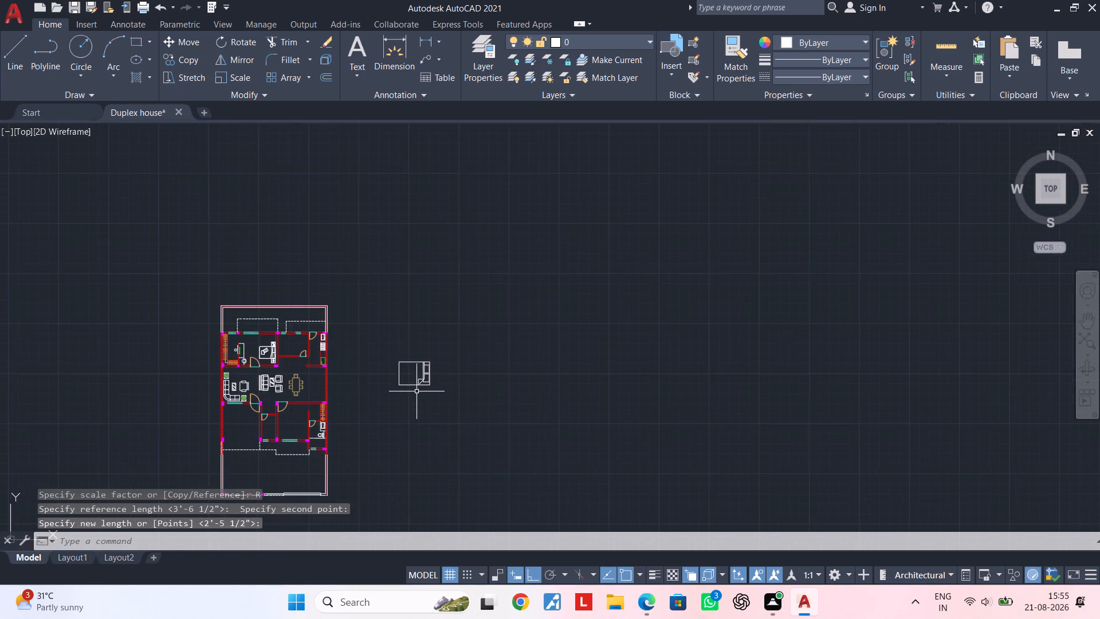
middle_click_drag(429, 394, 647, 354)
left_click(697, 296)
left_click(557, 357)
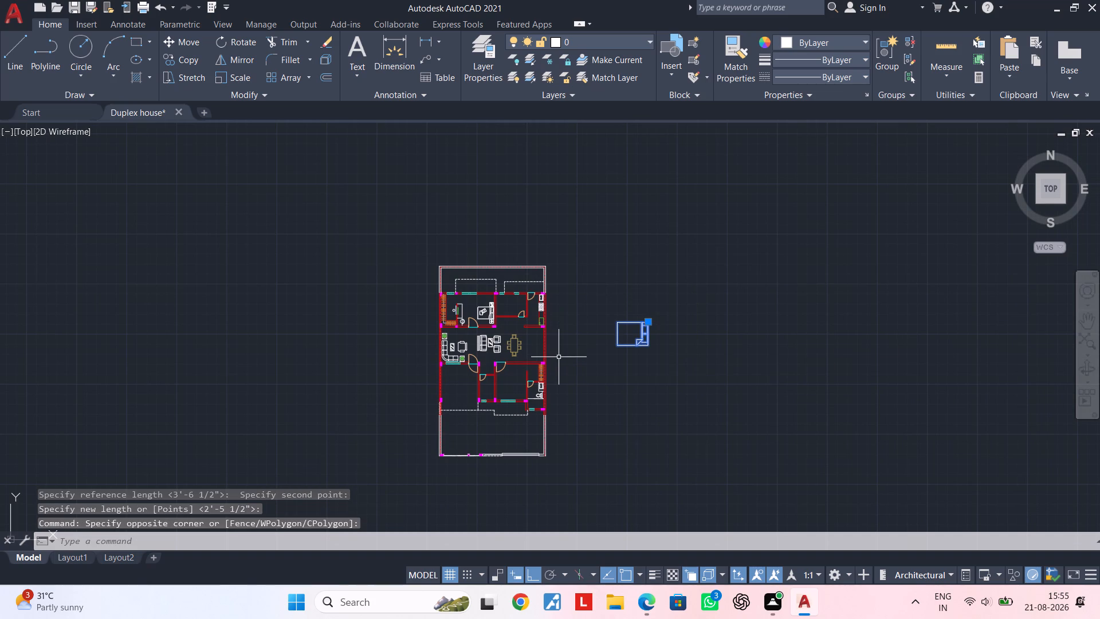
type("M")
key("space")
left_click(634, 329)
scroll(487, 372, "up", 1)
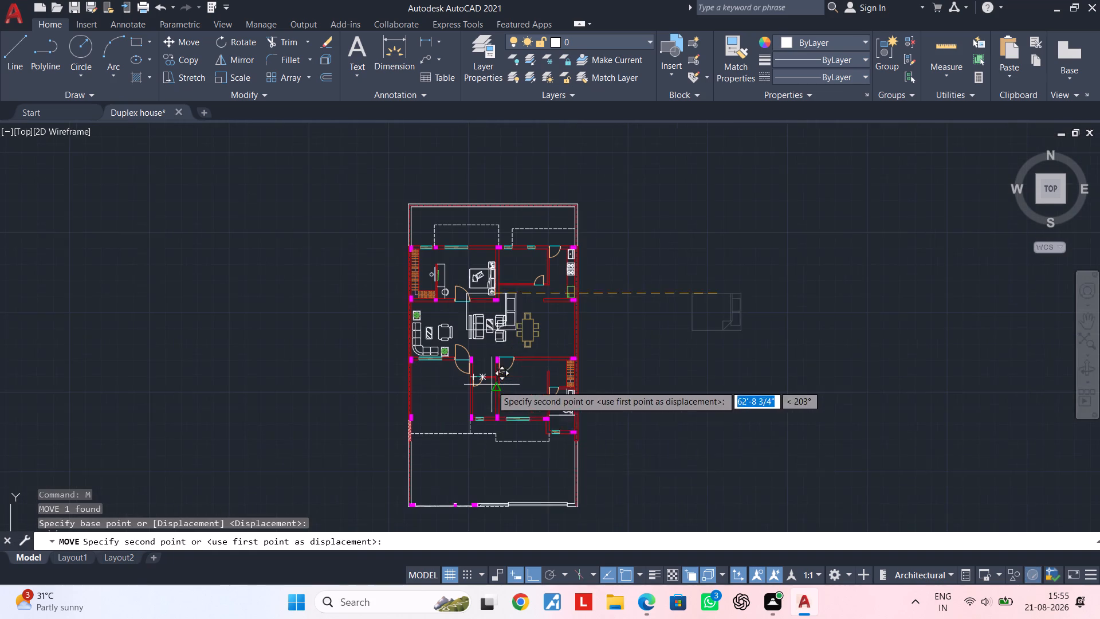
left_click(537, 570)
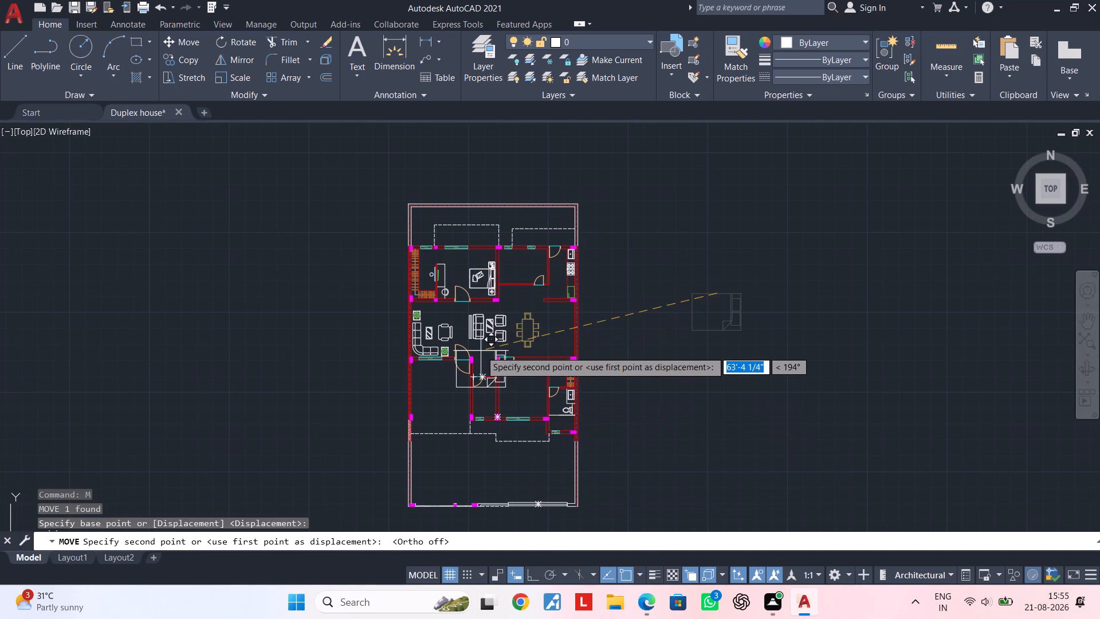
scroll(533, 391, "up", 5)
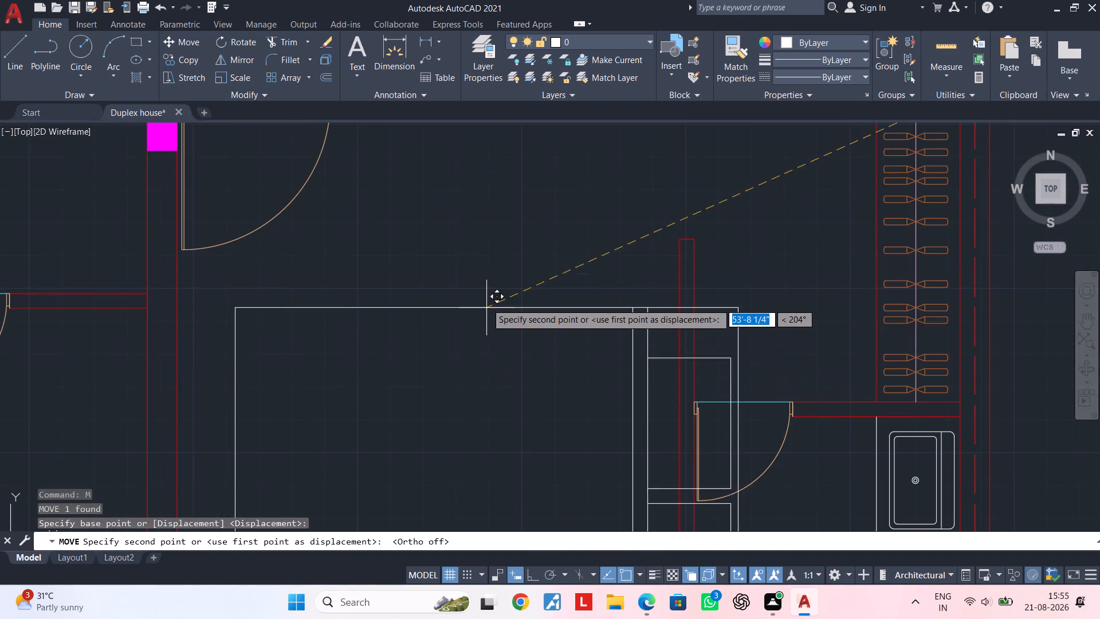
scroll(486, 303, "down", 3)
scroll(459, 285, "up", 2)
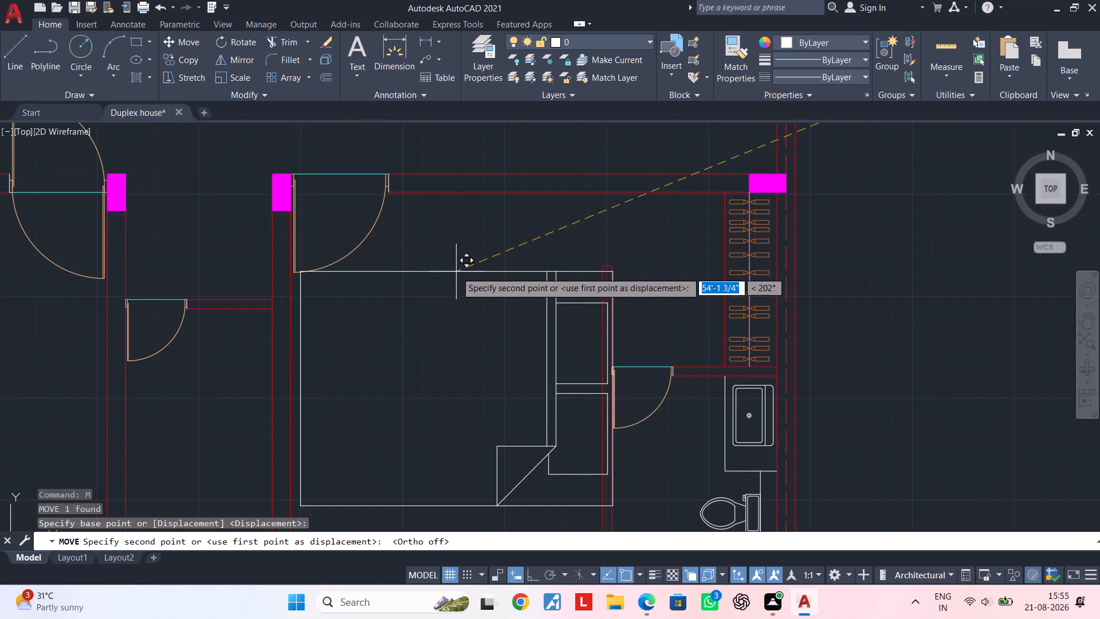
left_click(453, 245)
key("Escape")
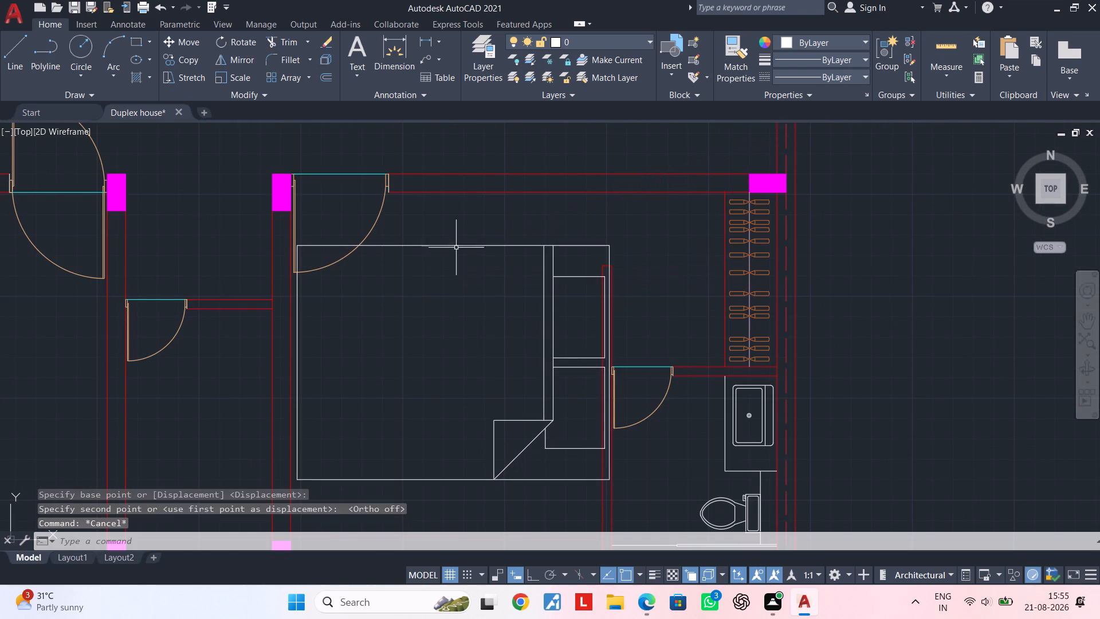
Scale the queen bed down freehand about a point near its middle so it fits within the bedroom.
left_click(459, 244)
type("SC")
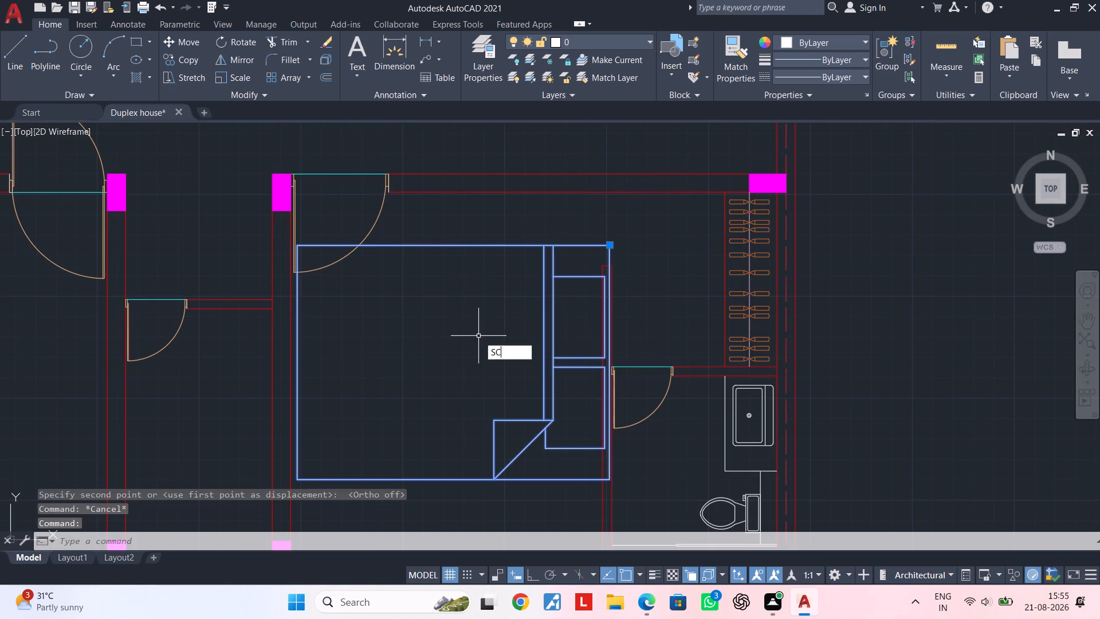
key("space")
left_click(478, 338)
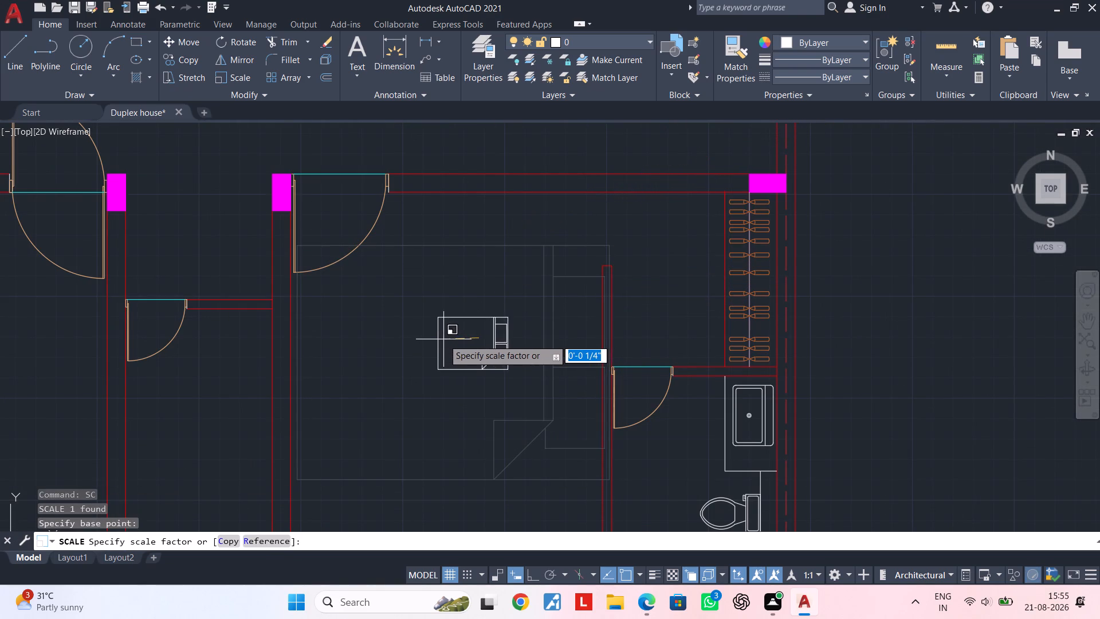
left_click(433, 340)
key("Escape")
scroll(520, 341, "up", 2)
middle_click_drag(518, 346, 554, 334)
key("Escape")
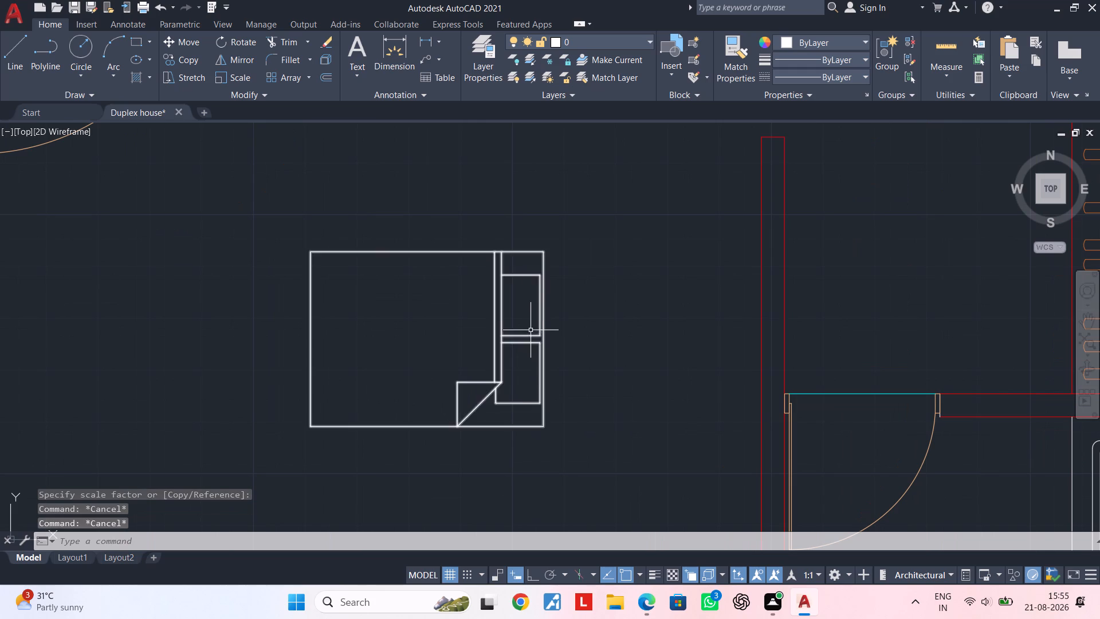
Move the queen bed by its pillow-end edge to just short of the short wall beside the bathroom door.
left_click(541, 327)
type("M")
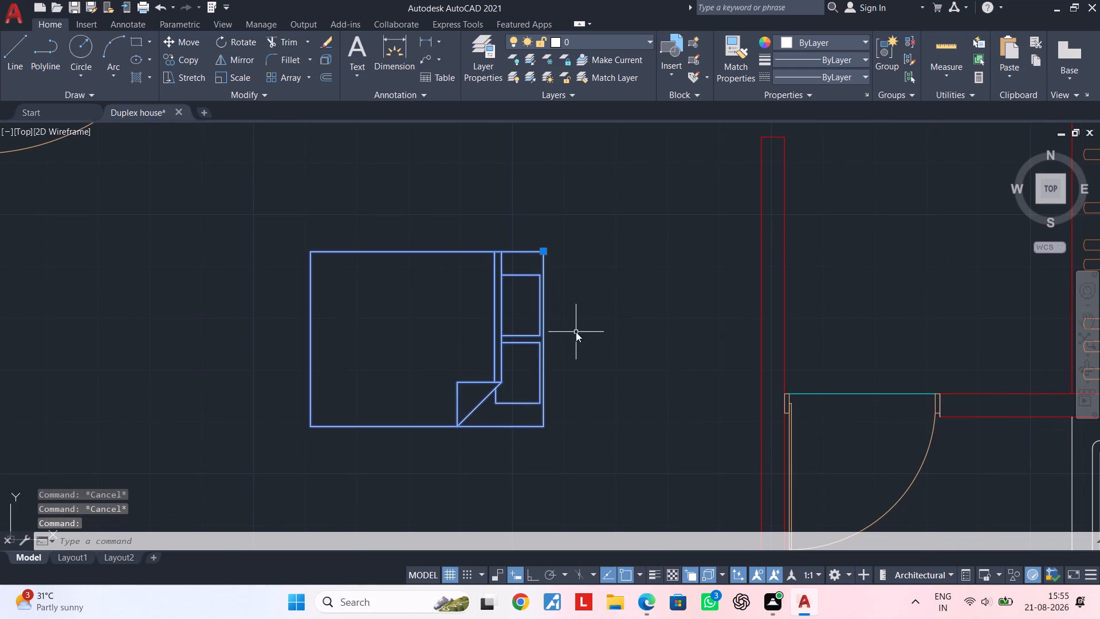
key("space")
left_click(543, 328)
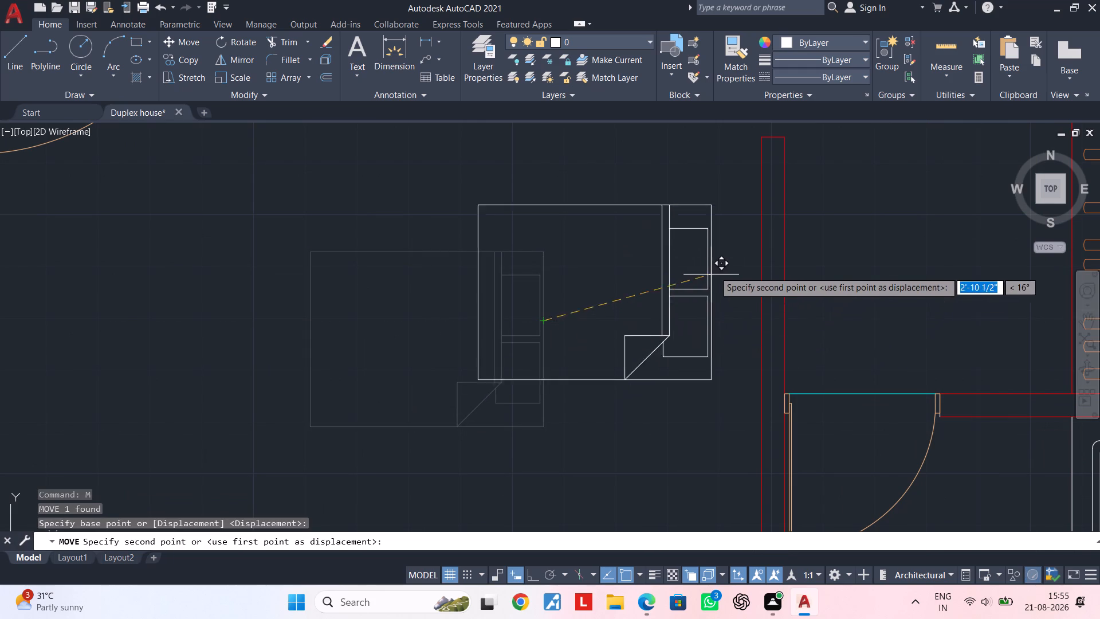
scroll(730, 252, "down", 1)
middle_click_drag(727, 260, 664, 279)
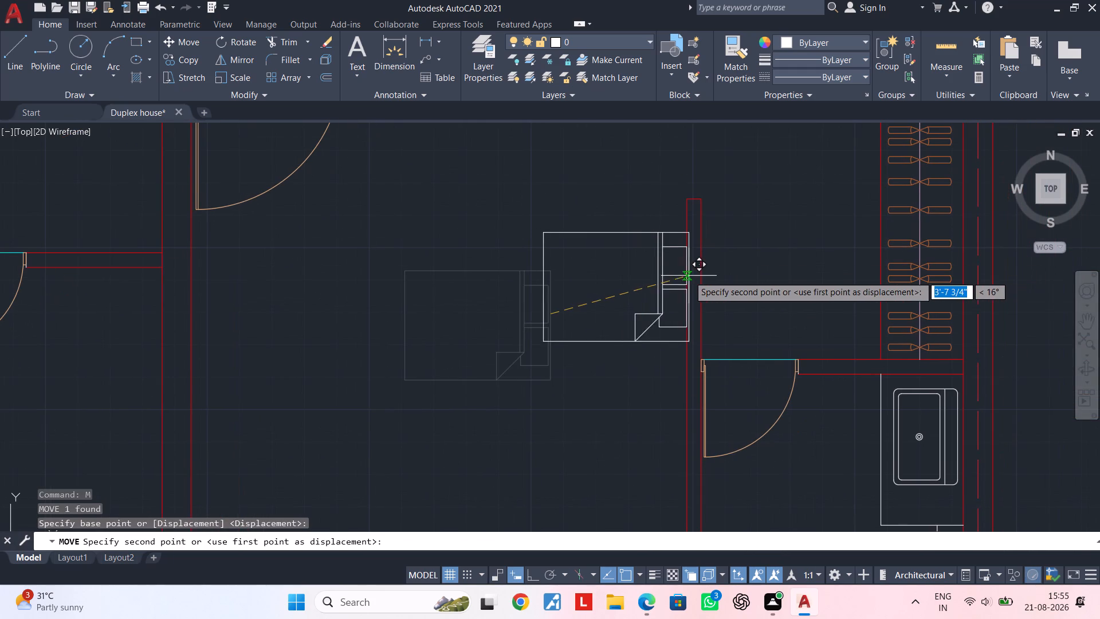
left_click(679, 278)
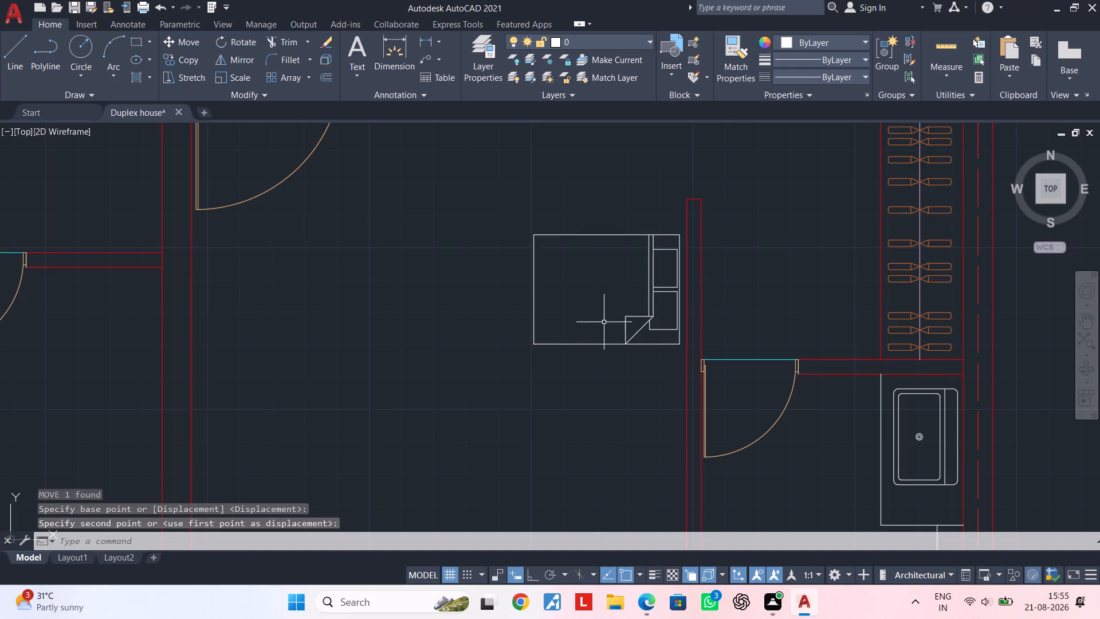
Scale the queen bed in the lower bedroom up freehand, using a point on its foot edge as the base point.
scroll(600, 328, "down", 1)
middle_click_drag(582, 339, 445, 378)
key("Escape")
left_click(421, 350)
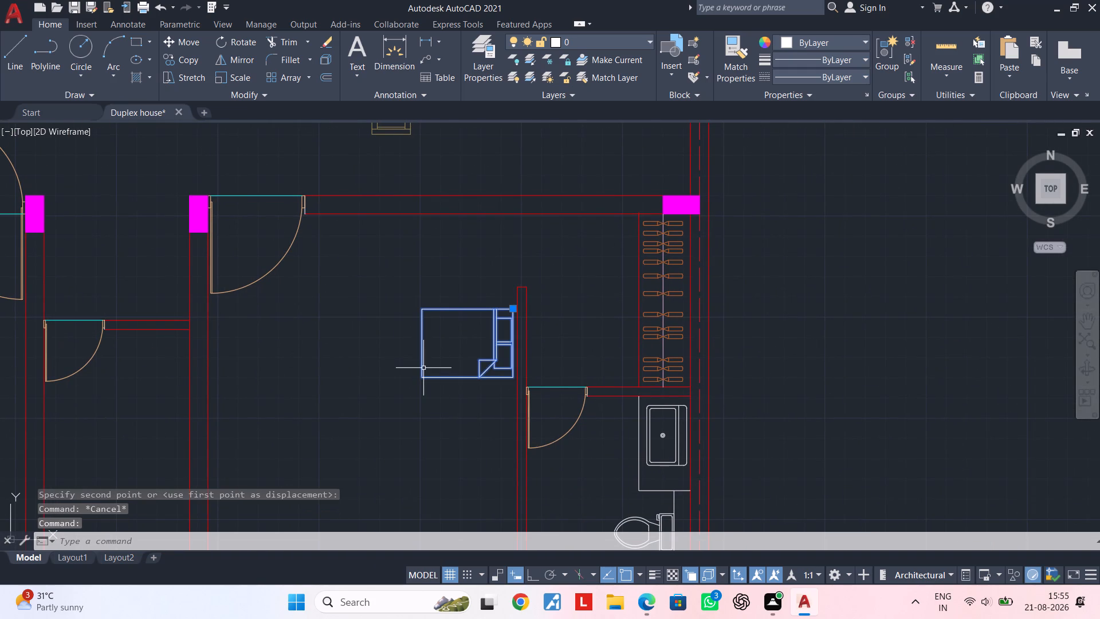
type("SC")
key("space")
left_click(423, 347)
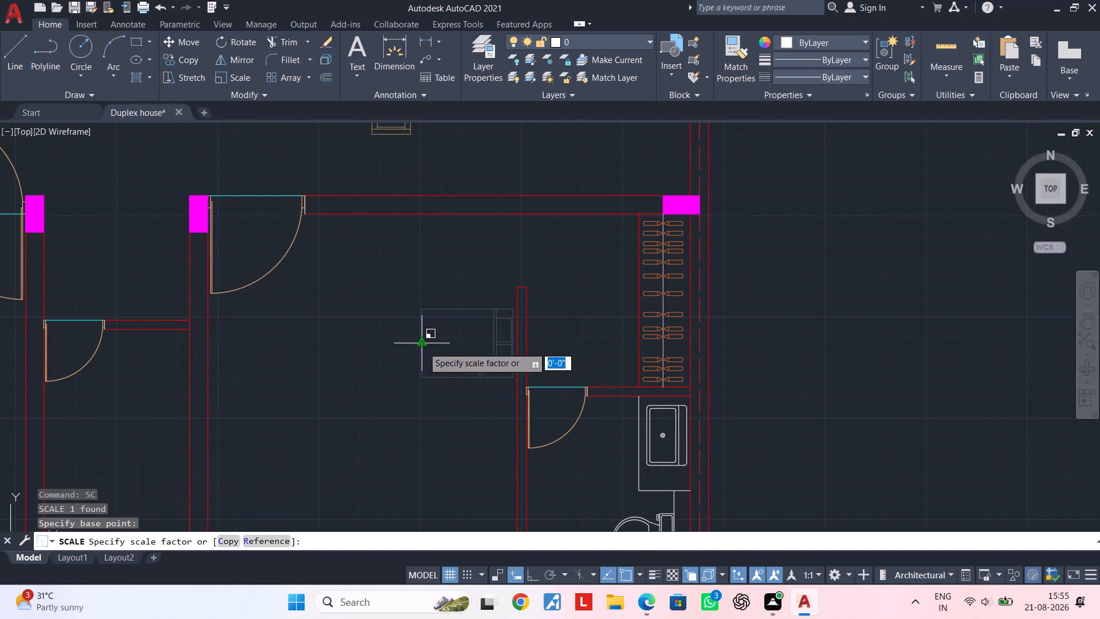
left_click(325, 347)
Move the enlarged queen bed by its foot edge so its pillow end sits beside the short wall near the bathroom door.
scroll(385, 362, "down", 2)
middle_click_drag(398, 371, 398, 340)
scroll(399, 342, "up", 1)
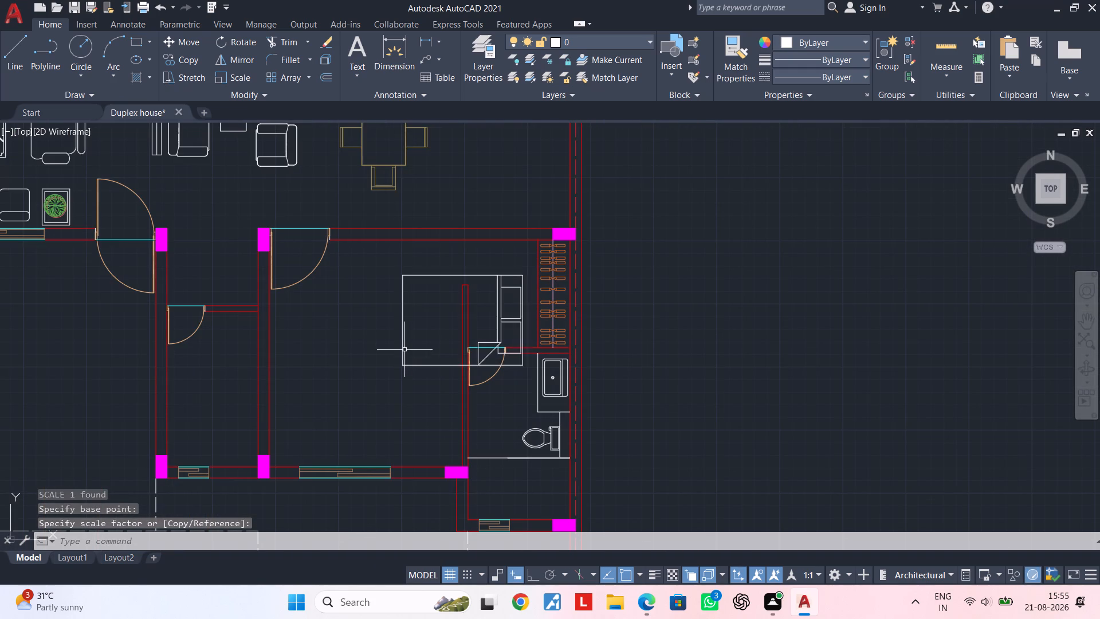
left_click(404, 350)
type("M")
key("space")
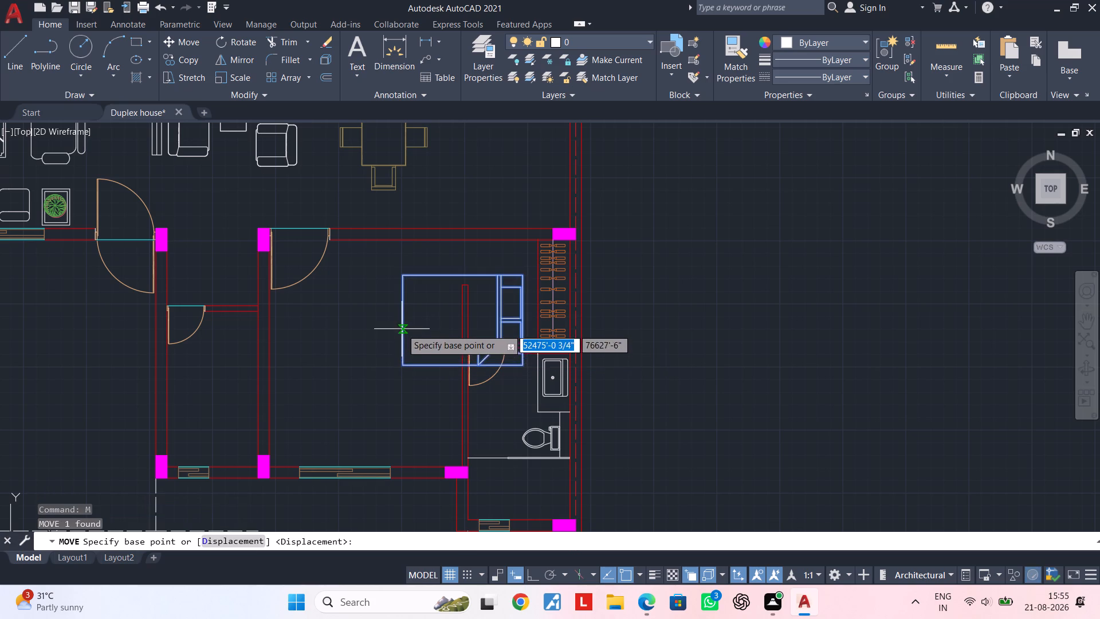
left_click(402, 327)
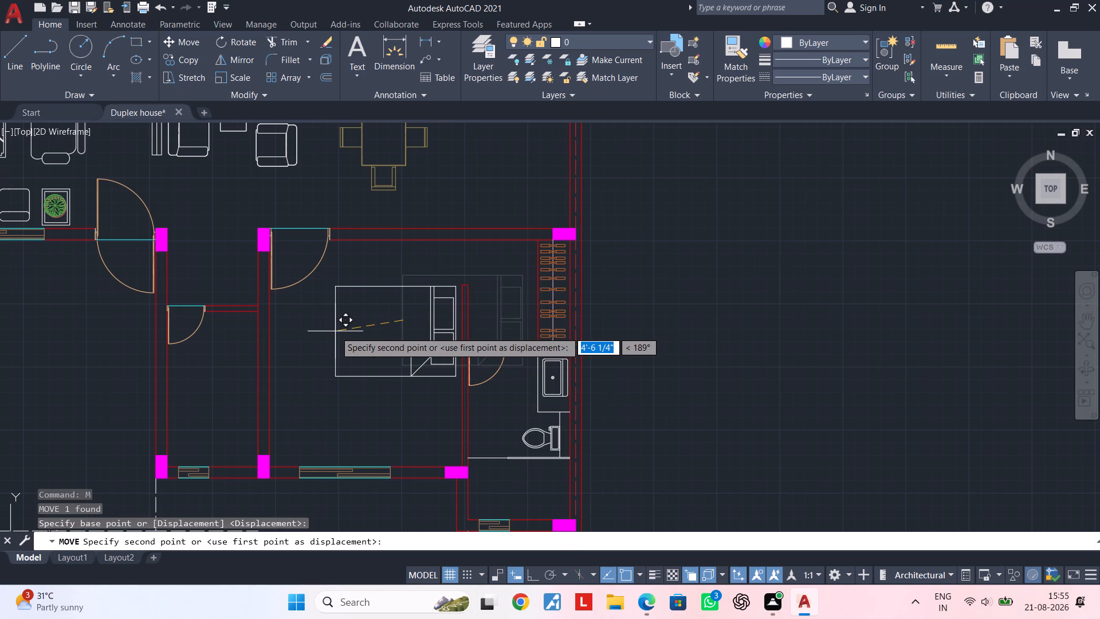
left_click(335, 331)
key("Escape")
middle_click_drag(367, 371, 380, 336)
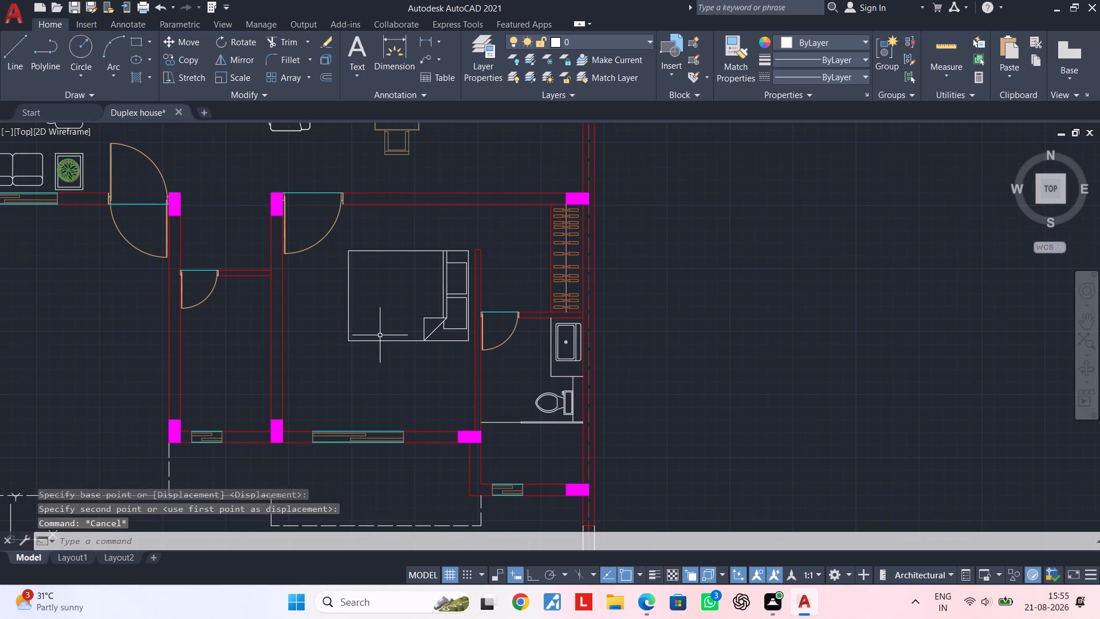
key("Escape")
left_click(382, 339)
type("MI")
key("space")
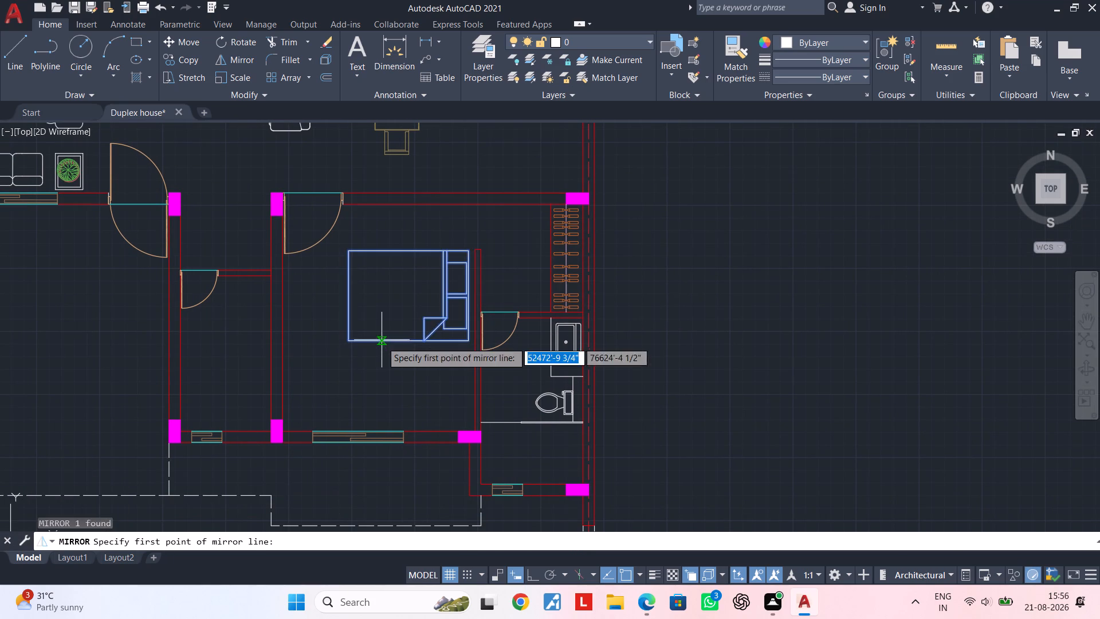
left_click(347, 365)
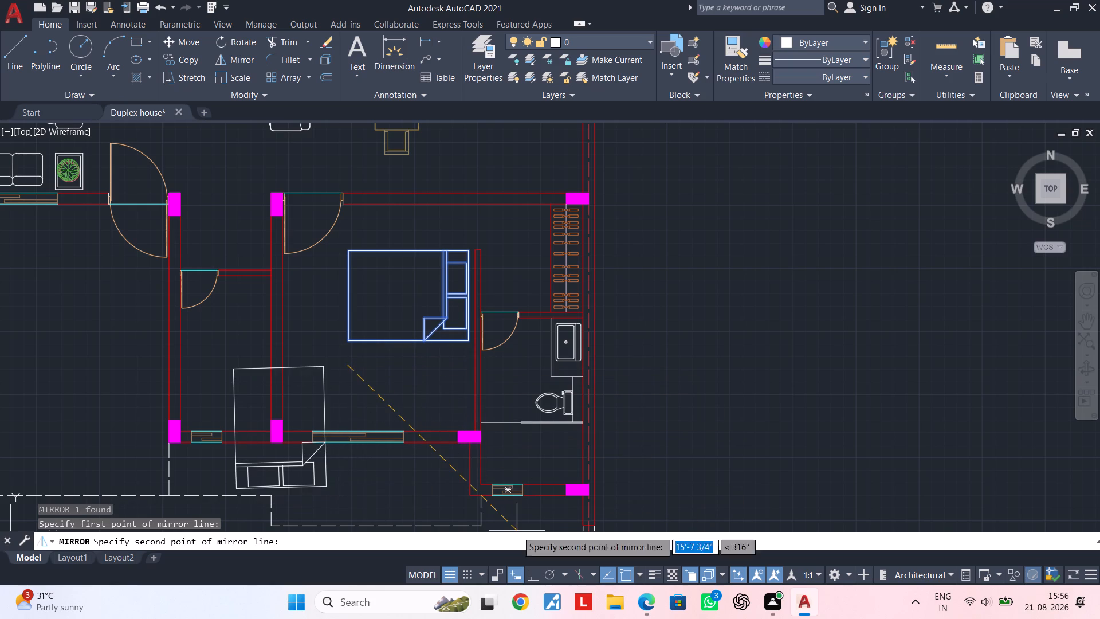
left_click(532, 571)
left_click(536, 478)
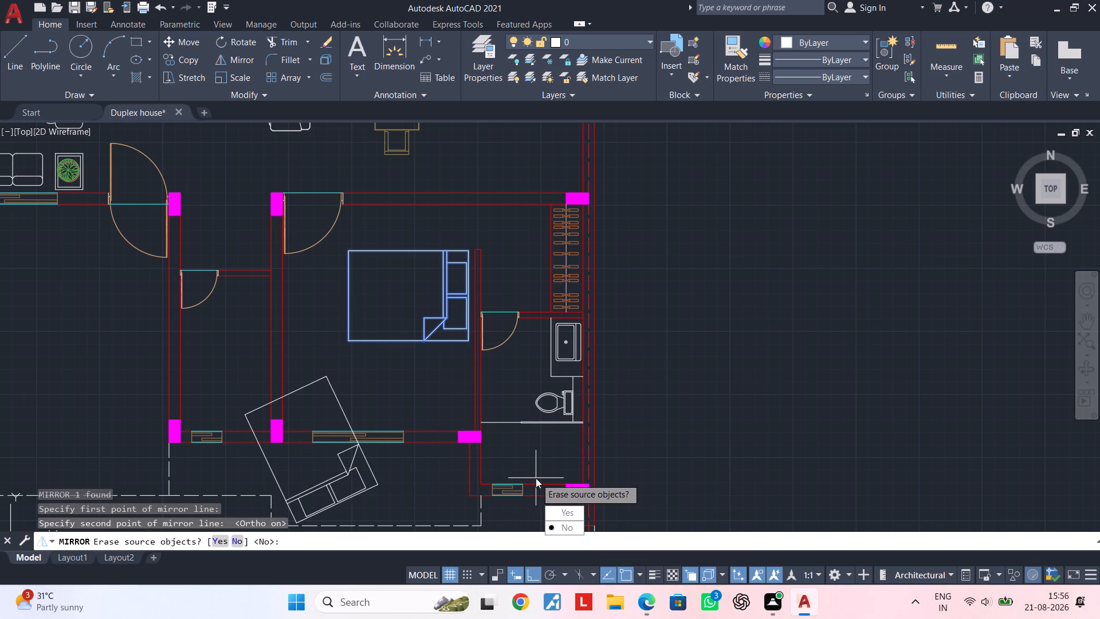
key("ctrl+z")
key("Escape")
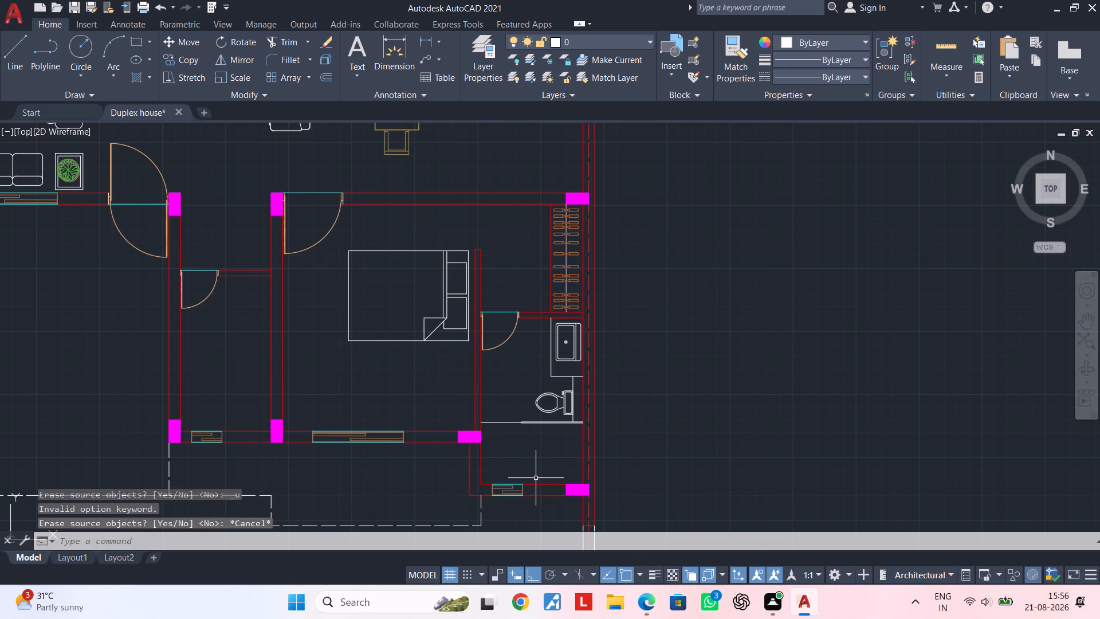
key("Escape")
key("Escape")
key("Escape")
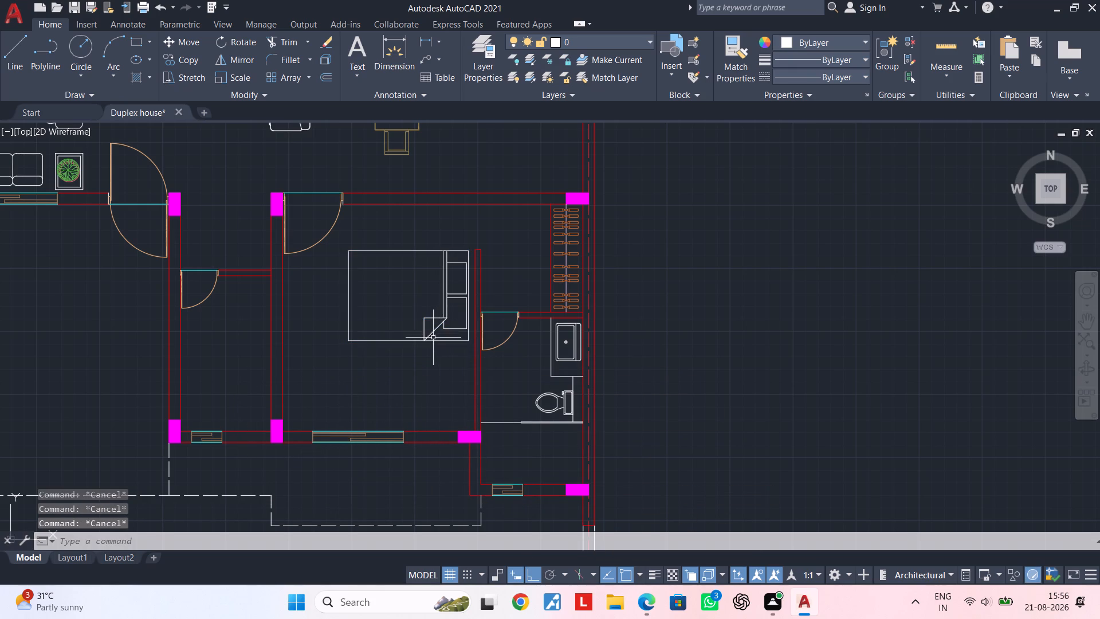
Delete the queen bed from the lower bedroom.
left_click(433, 339)
key("Delete")
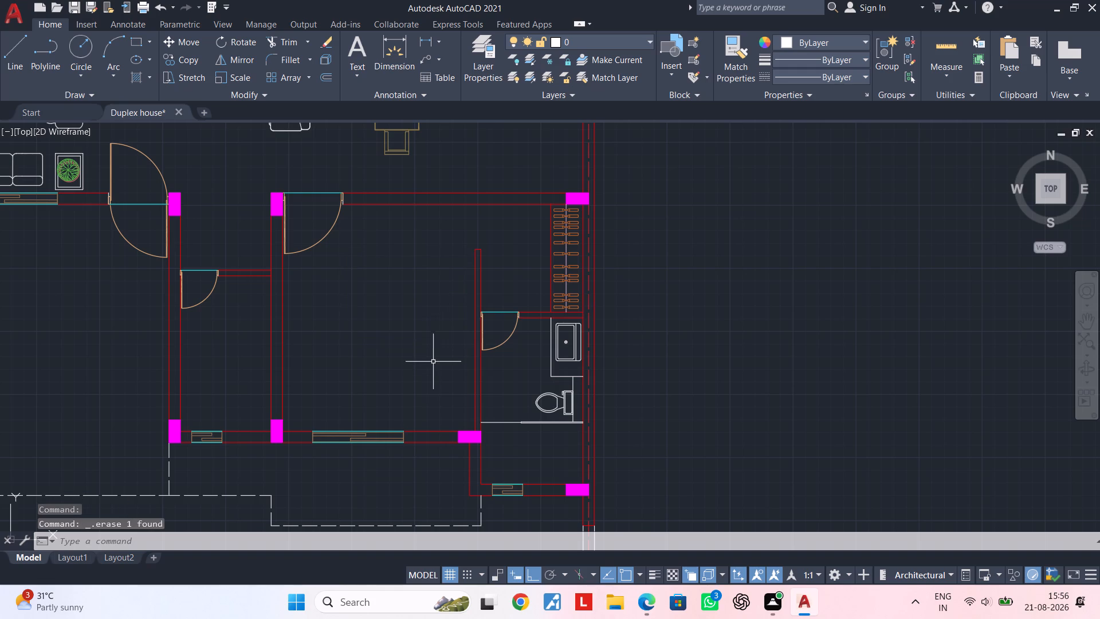
Copy the upper bedroom's bed with bedside tables into the lower bedroom, pillow end beside the bathroom-side wall, with Ortho off.
scroll(434, 366, "down", 2)
middle_click_drag(434, 367, 432, 416)
key("Escape")
key("Escape")
key("Escape")
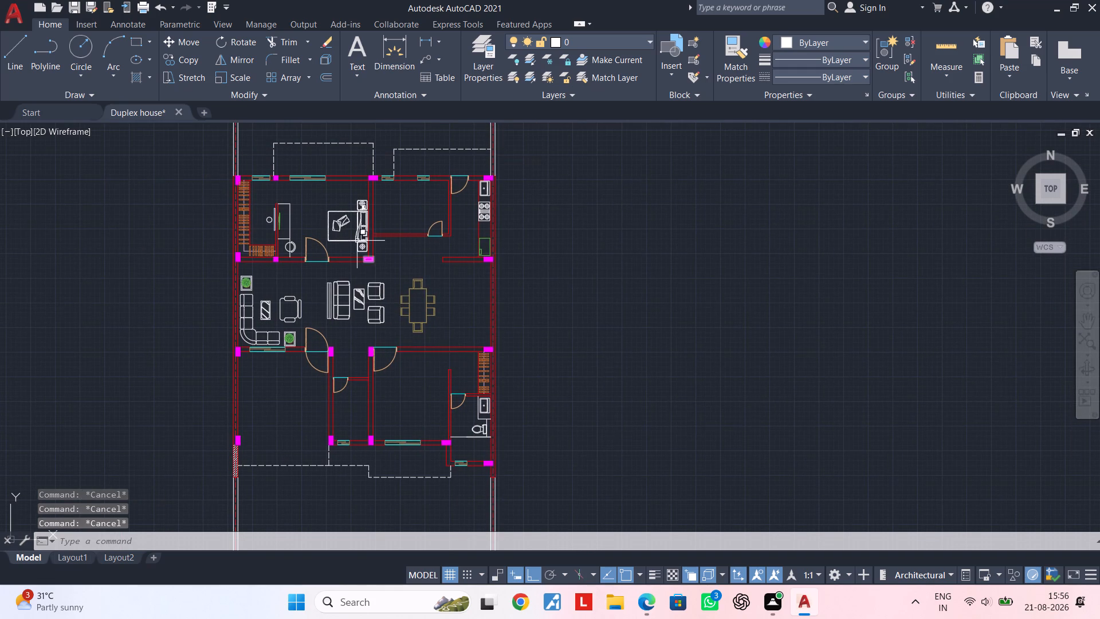
scroll(355, 237, "up", 1)
left_click(362, 244)
type("CO")
key("space")
left_click(349, 227)
middle_click_drag(439, 423, 438, 287)
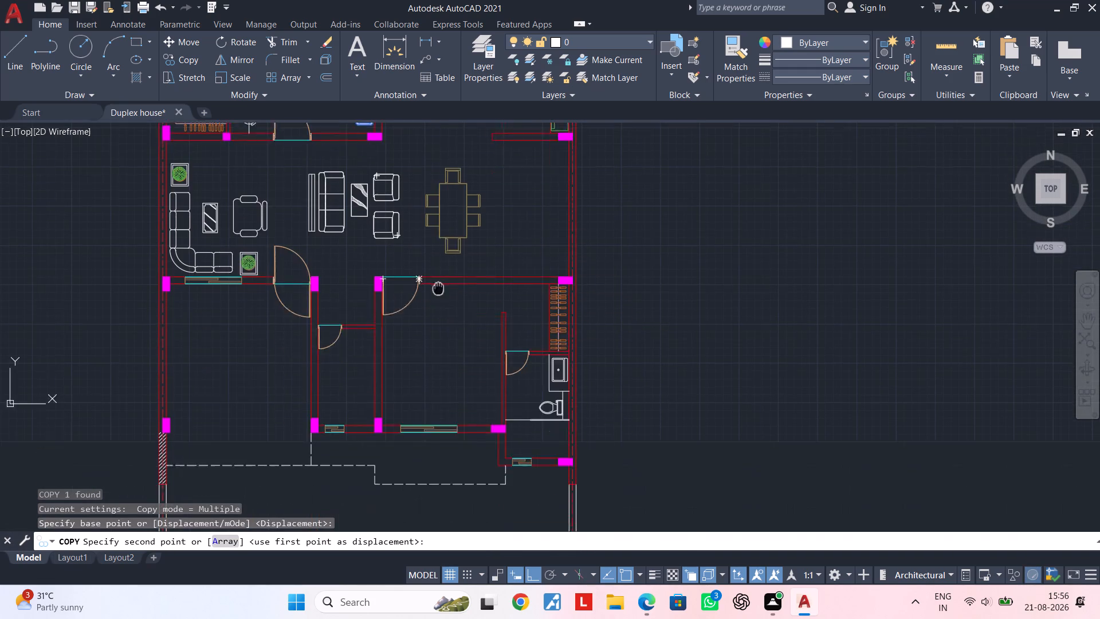
middle_click_drag(438, 287, 440, 257)
left_click(533, 573)
scroll(464, 352, "up", 1)
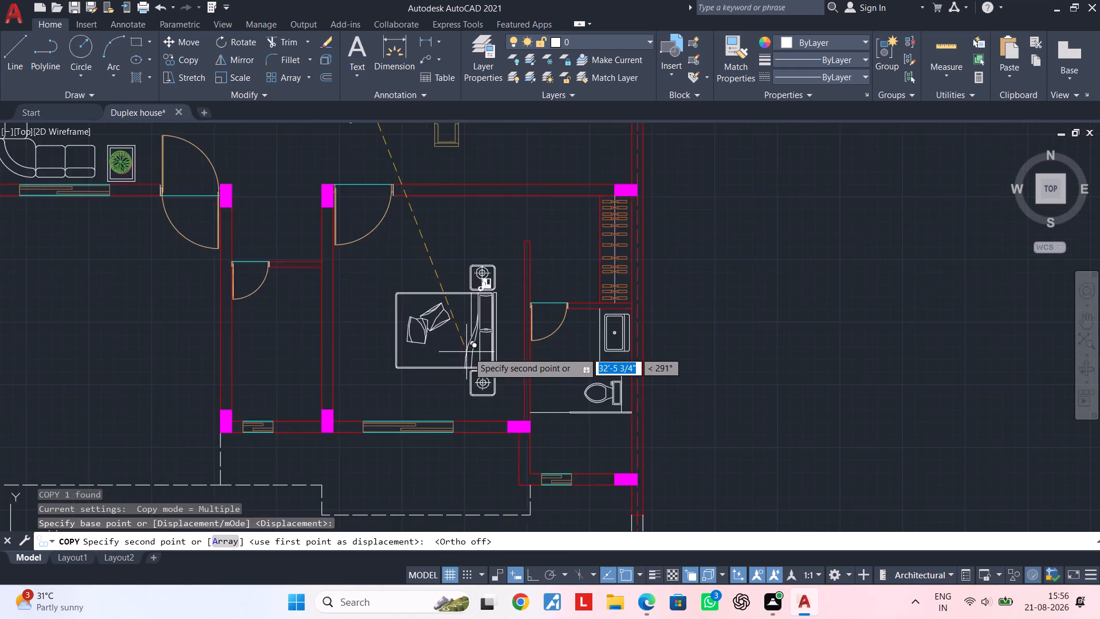
scroll(469, 352, "up", 1)
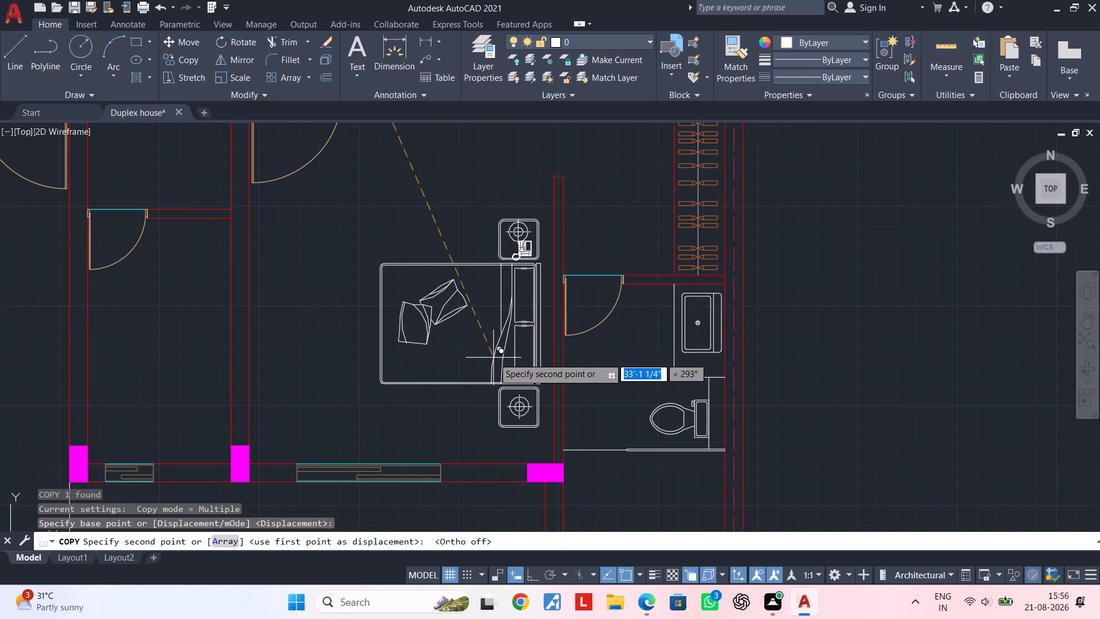
left_click(498, 356)
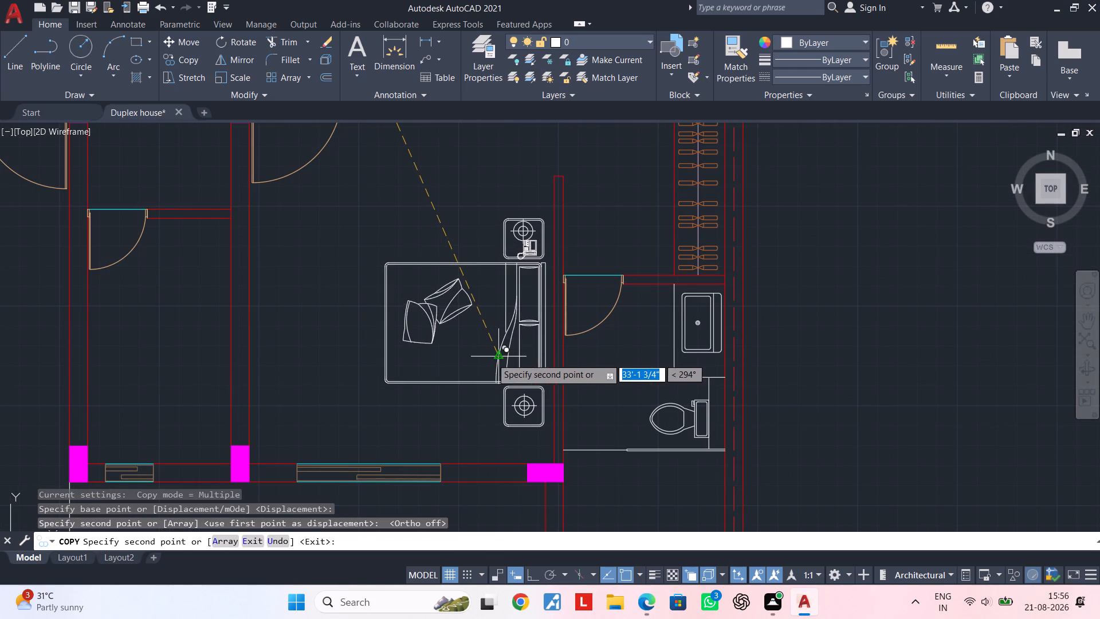
scroll(488, 360, "down", 2)
key("Escape")
key("Escape")
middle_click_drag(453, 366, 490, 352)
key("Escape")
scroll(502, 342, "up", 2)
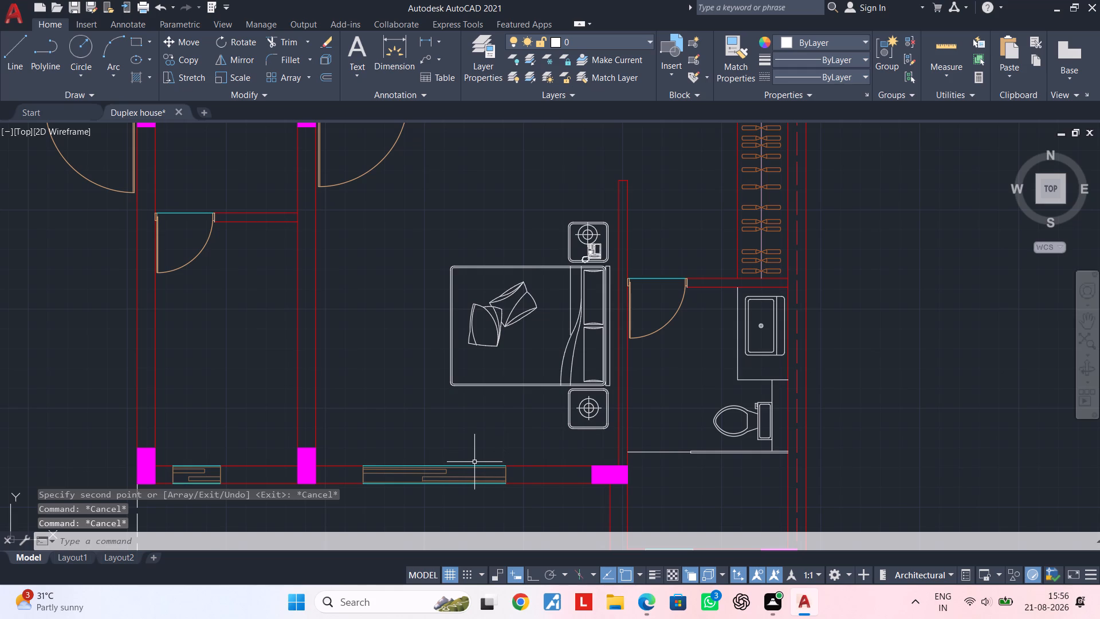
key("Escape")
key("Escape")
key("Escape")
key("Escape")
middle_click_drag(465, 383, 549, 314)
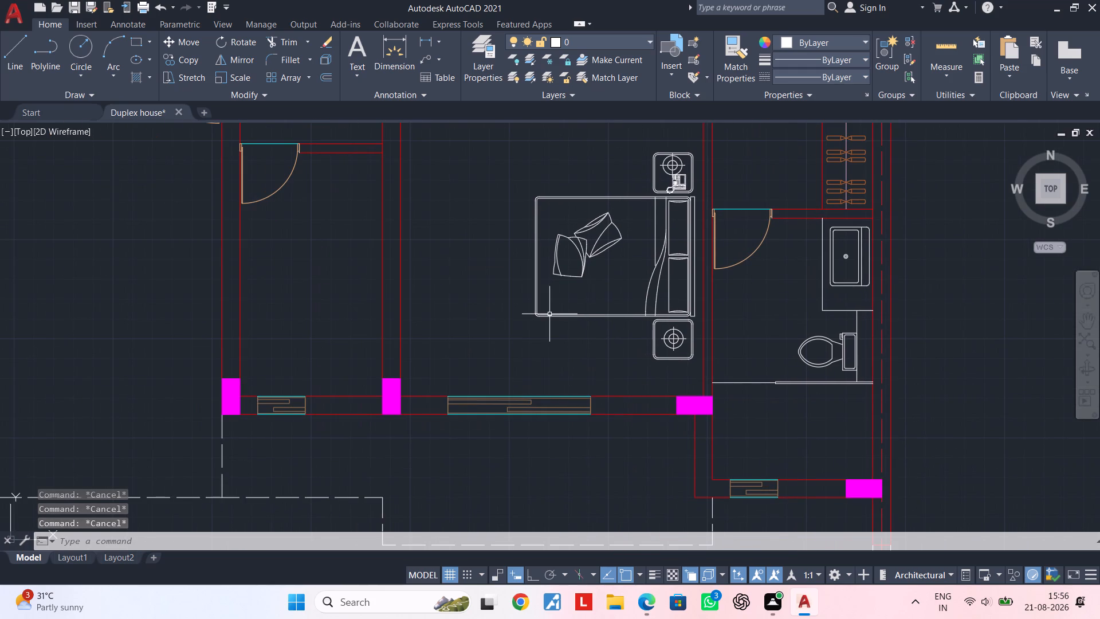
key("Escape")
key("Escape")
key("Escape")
Copy the upper bedroom's counter lines, green curved wall fixture and round chair to the lower bedroom wall facing the bed's foot.
scroll(442, 265, "down", 2)
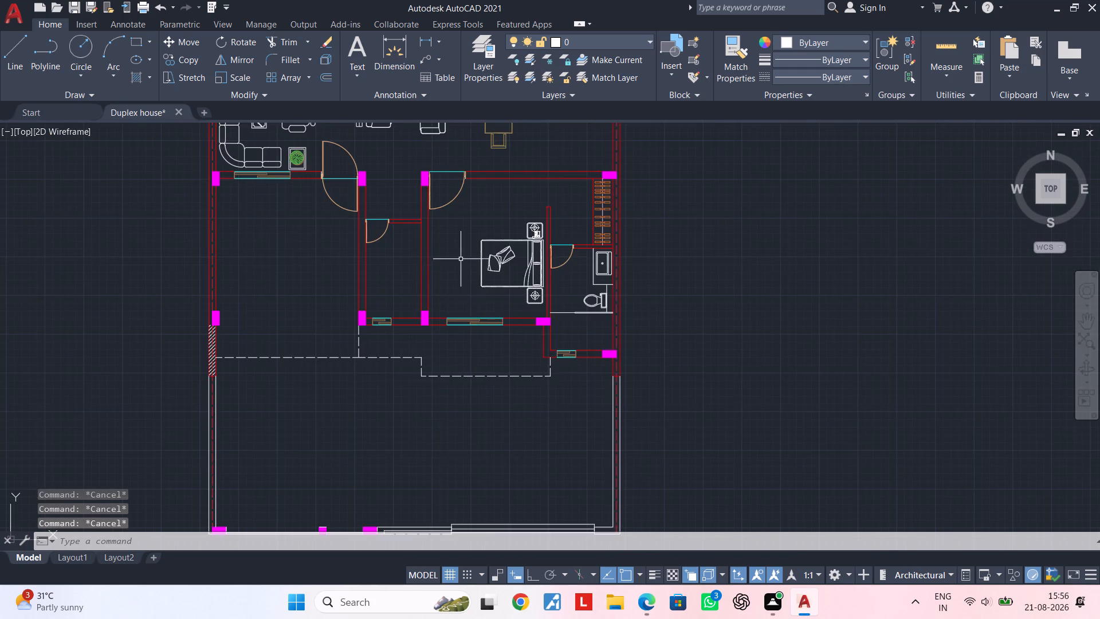
middle_click_drag(462, 277, 440, 482)
middle_click_drag(461, 326, 462, 508)
middle_click_drag(391, 387, 508, 342)
scroll(362, 311, "up", 1)
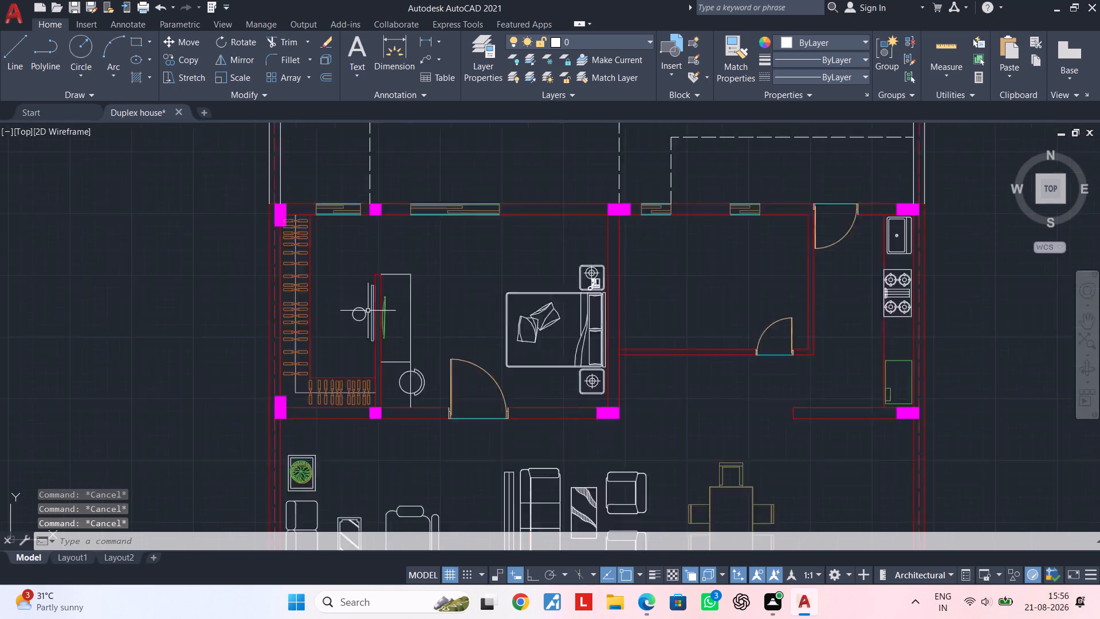
scroll(368, 311, "up", 5)
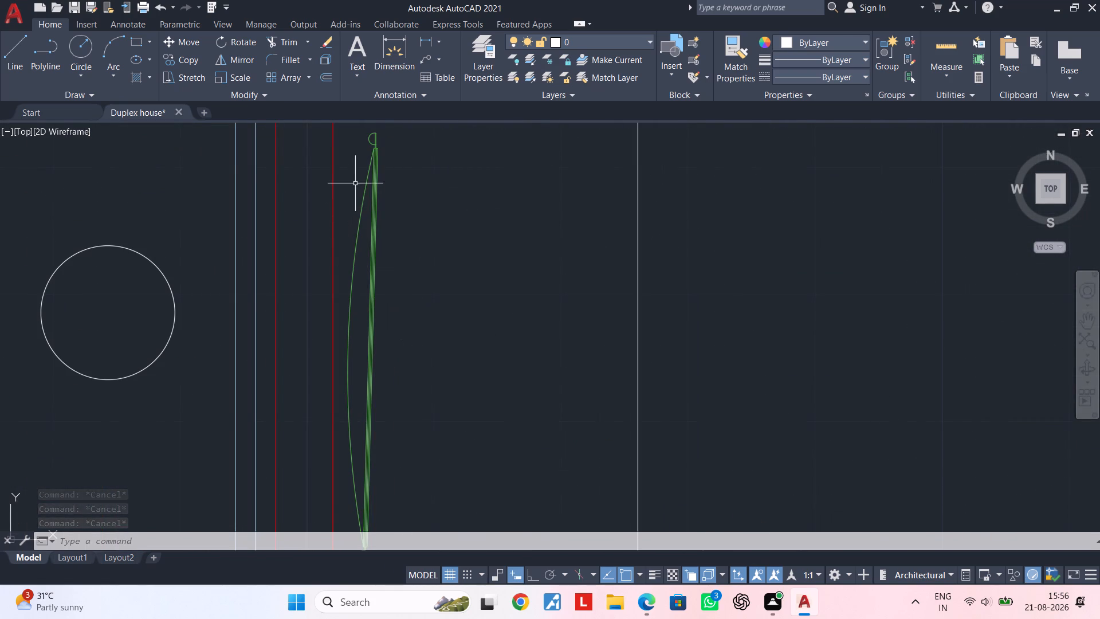
left_click(354, 179)
left_click(401, 273)
left_click(408, 199)
left_click(351, 229)
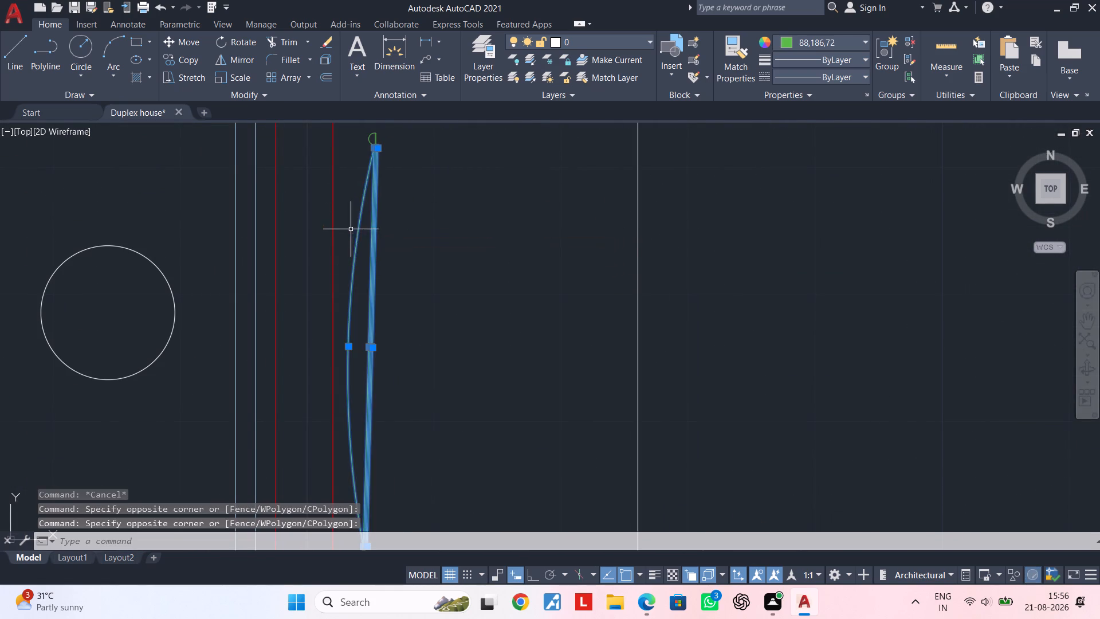
middle_click_drag(414, 226, 400, 311)
left_click(412, 212)
left_click(344, 231)
scroll(405, 305, "down", 2)
middle_click_drag(414, 302, 437, 190)
scroll(430, 323, "up", 2)
left_click_drag(412, 338, 400, 343)
left_click(349, 339)
scroll(453, 340, "down", 3)
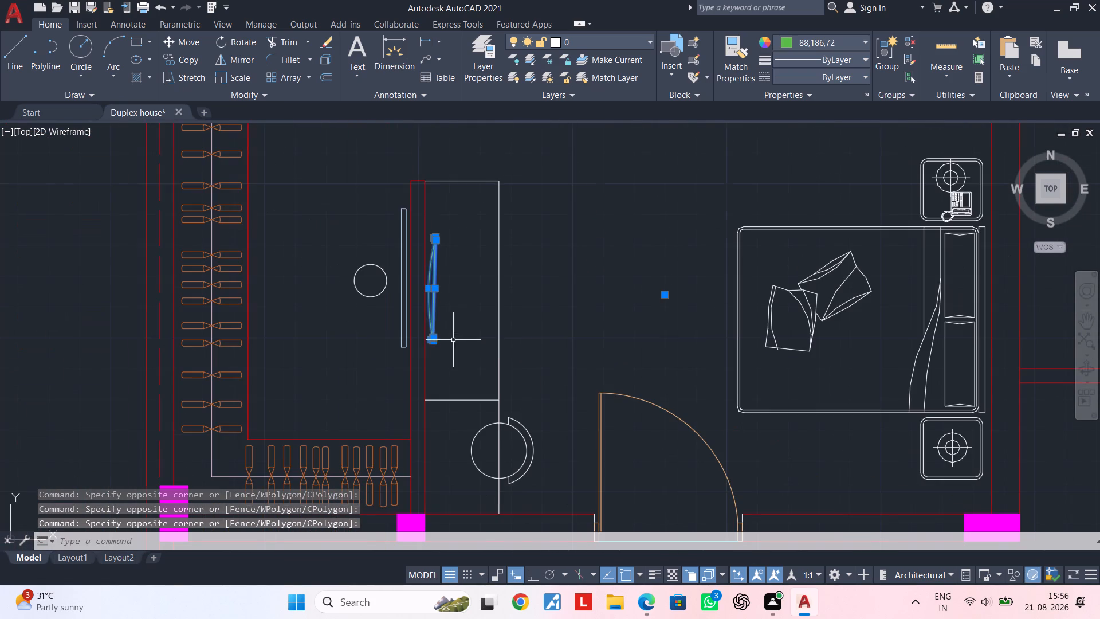
scroll(502, 324, "down", 2)
middle_click_drag(525, 323, 487, 285)
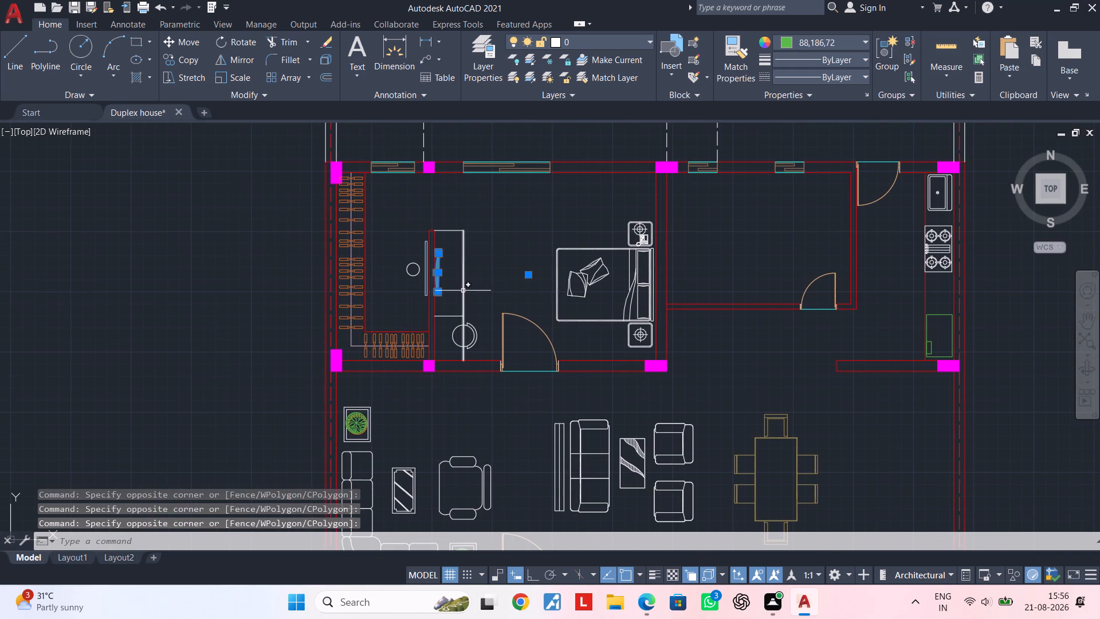
left_click(463, 291)
scroll(447, 313, "up", 2)
left_click(447, 321)
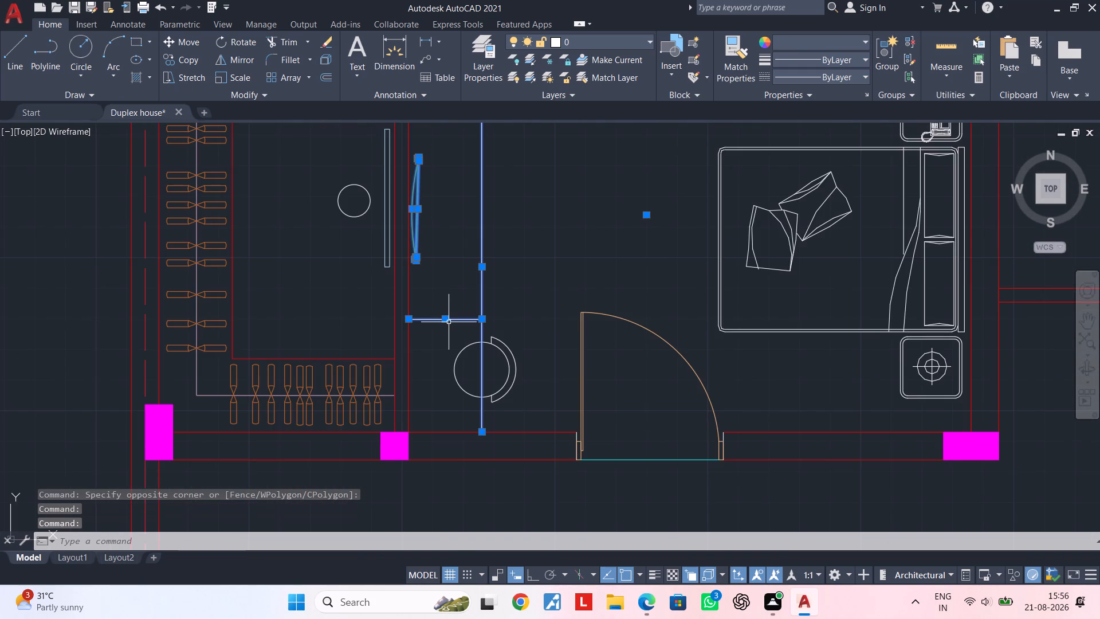
scroll(511, 399, "up", 1)
left_click(539, 289)
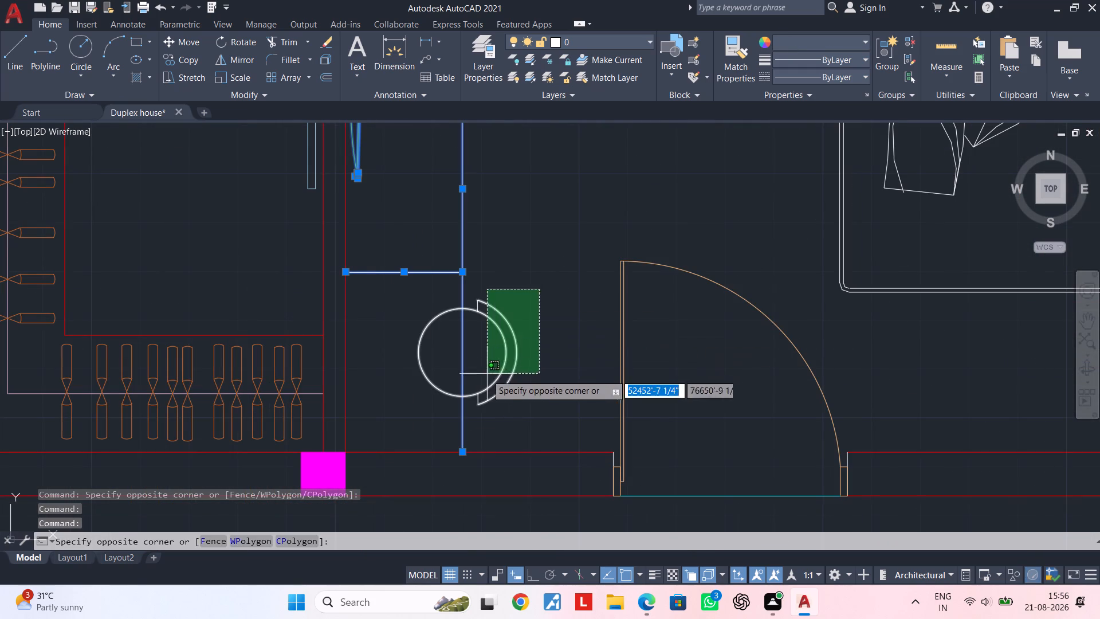
left_click(487, 385)
scroll(513, 414, "down", 2)
middle_click_drag(522, 408, 477, 399)
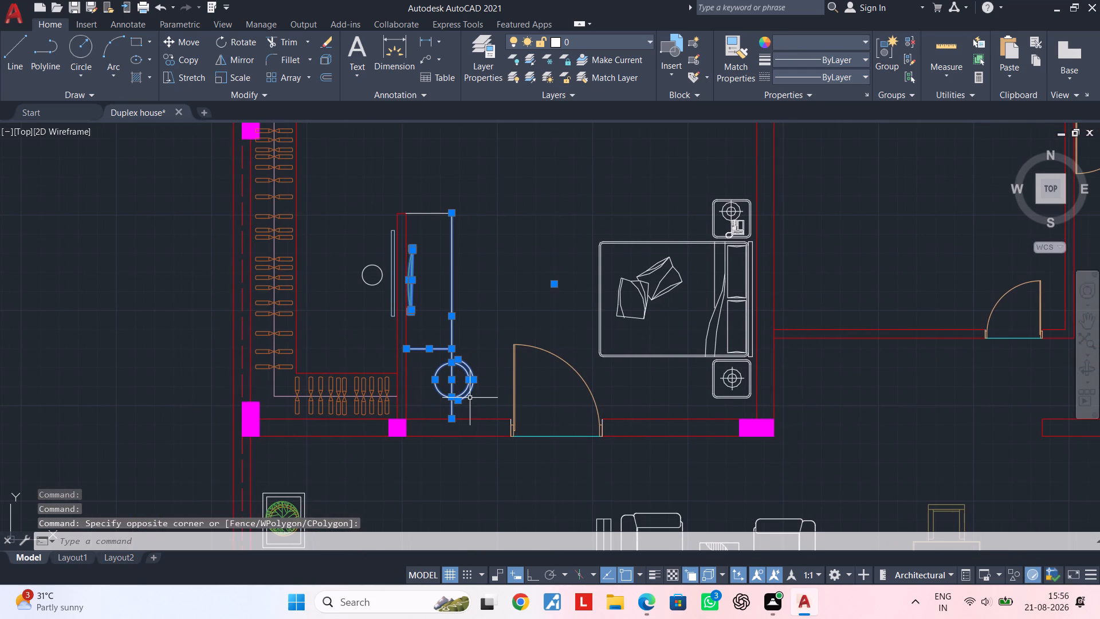
type("CO")
key("space")
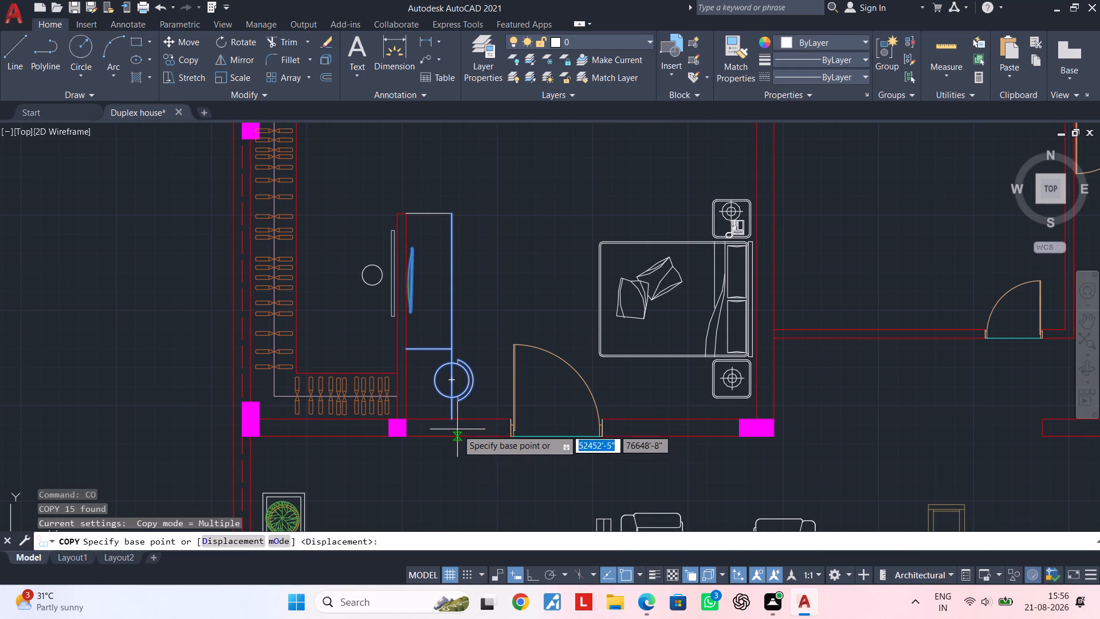
left_click(402, 214)
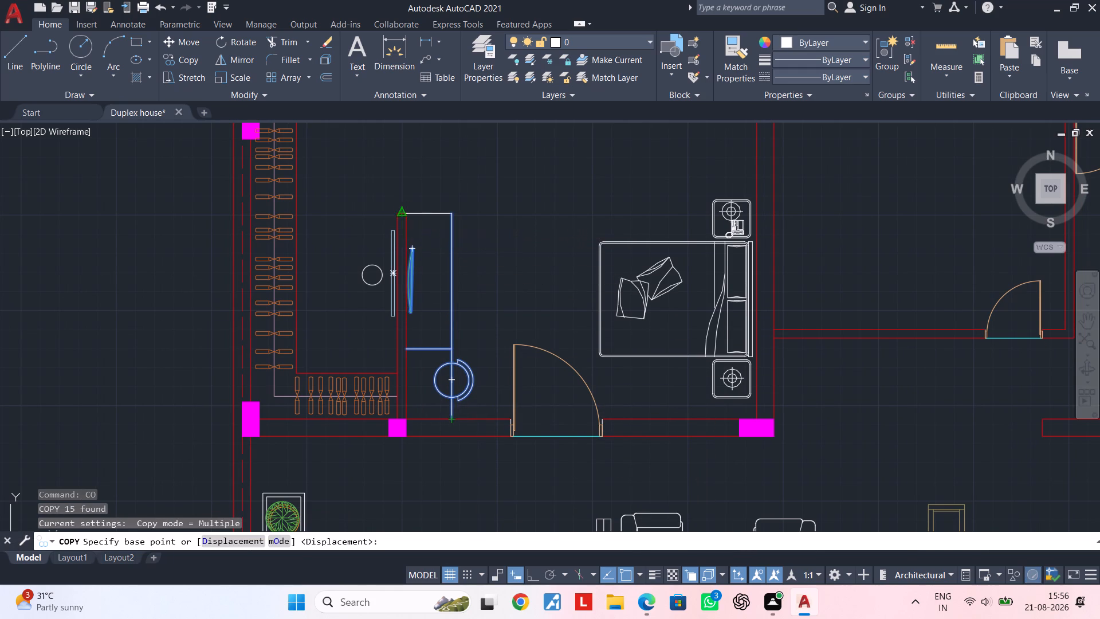
scroll(517, 273, "down", 1)
scroll(543, 314, "down", 2)
middle_click_drag(712, 348, 337, 211)
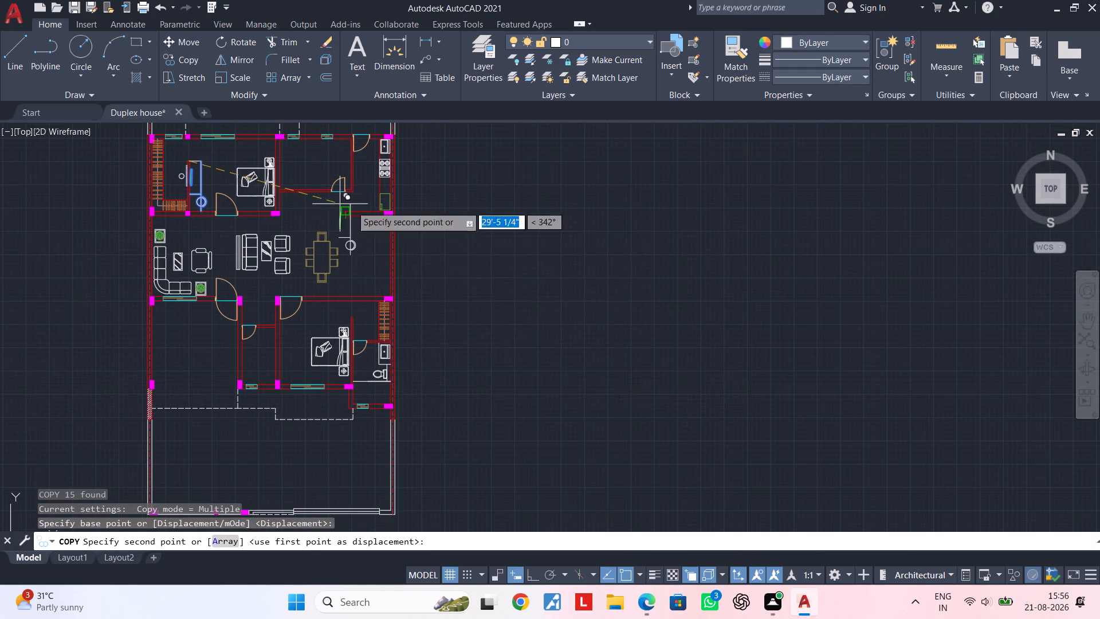
scroll(287, 328, "up", 2)
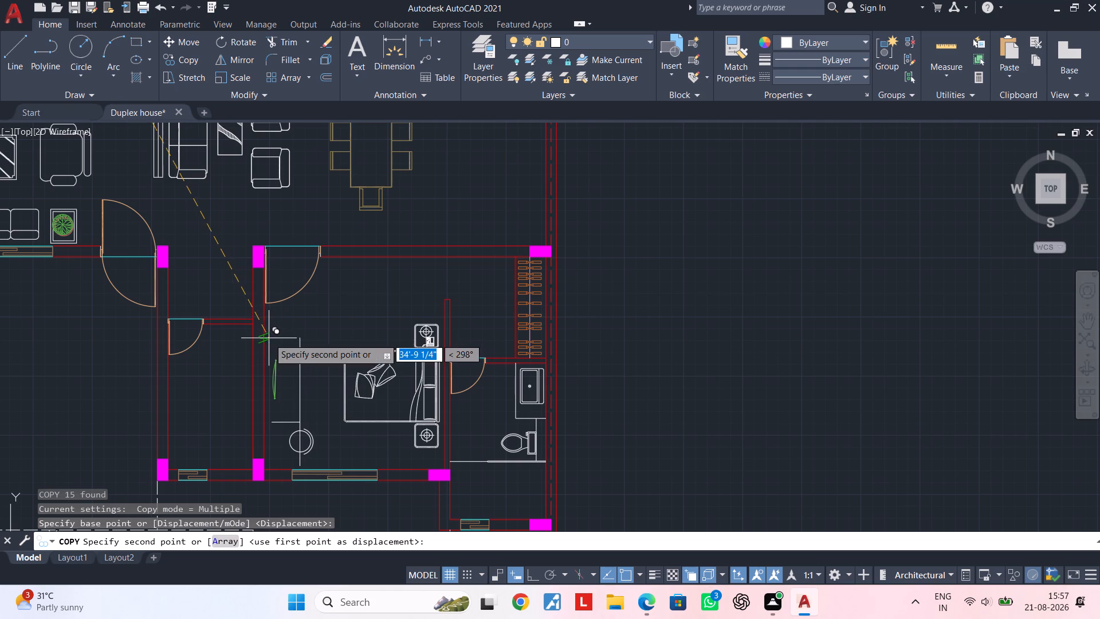
scroll(269, 338, "up", 2)
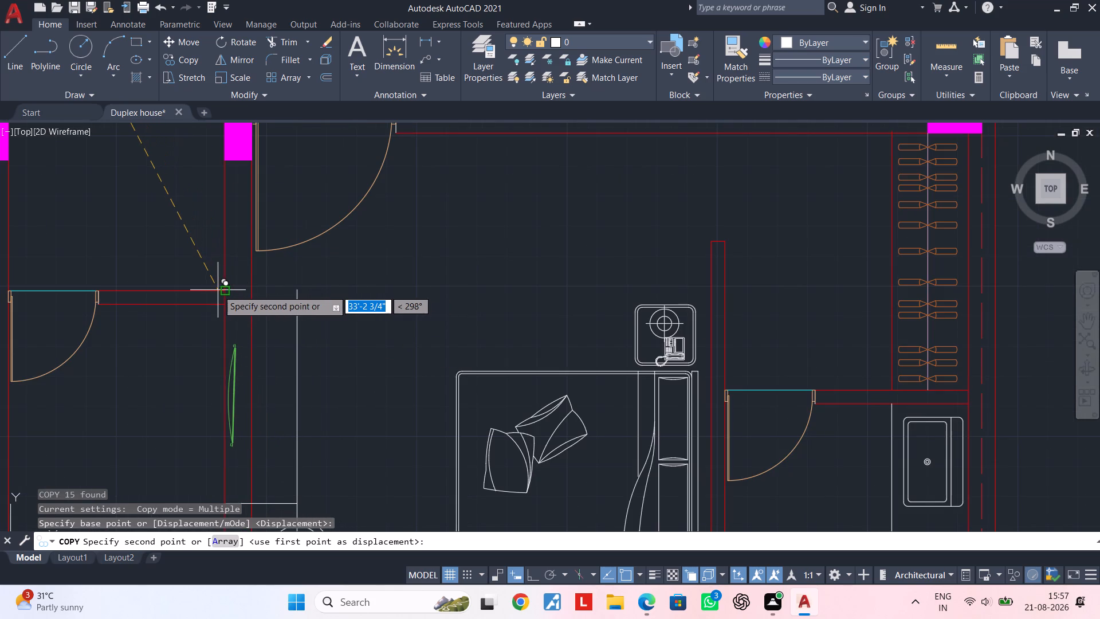
left_click(249, 290)
scroll(300, 299, "down", 2)
key("Escape")
key("Escape")
Draw a line closing the counter's open upper end, from its front line to the wall, about 2'-2 1/4" long.
middle_click_drag(349, 309, 438, 285)
scroll(375, 305, "up", 1)
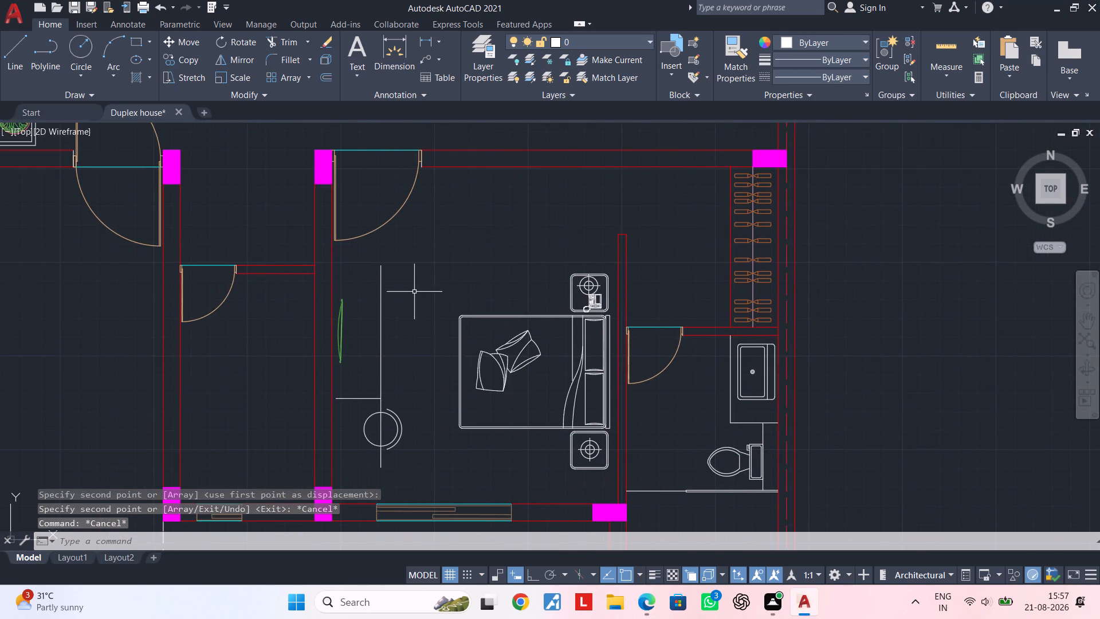
middle_click_drag(418, 292, 529, 261)
scroll(437, 288, "up", 1)
key("Escape")
key("Escape")
middle_click_drag(471, 266, 497, 279)
key("Escape")
key("Escape")
key("l")
key("space")
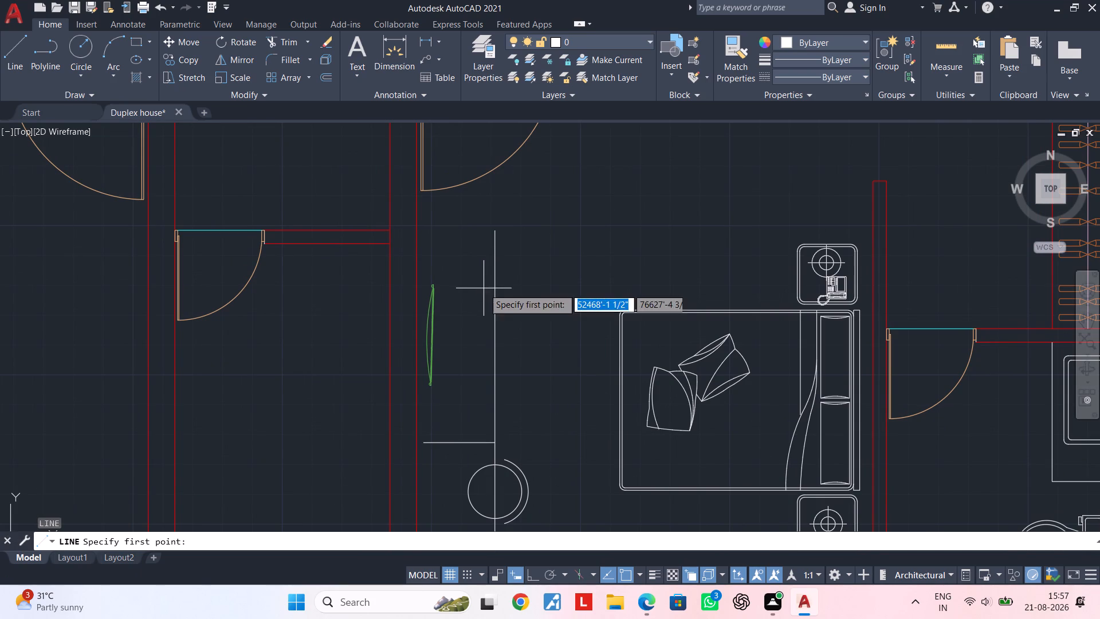
left_click(495, 233)
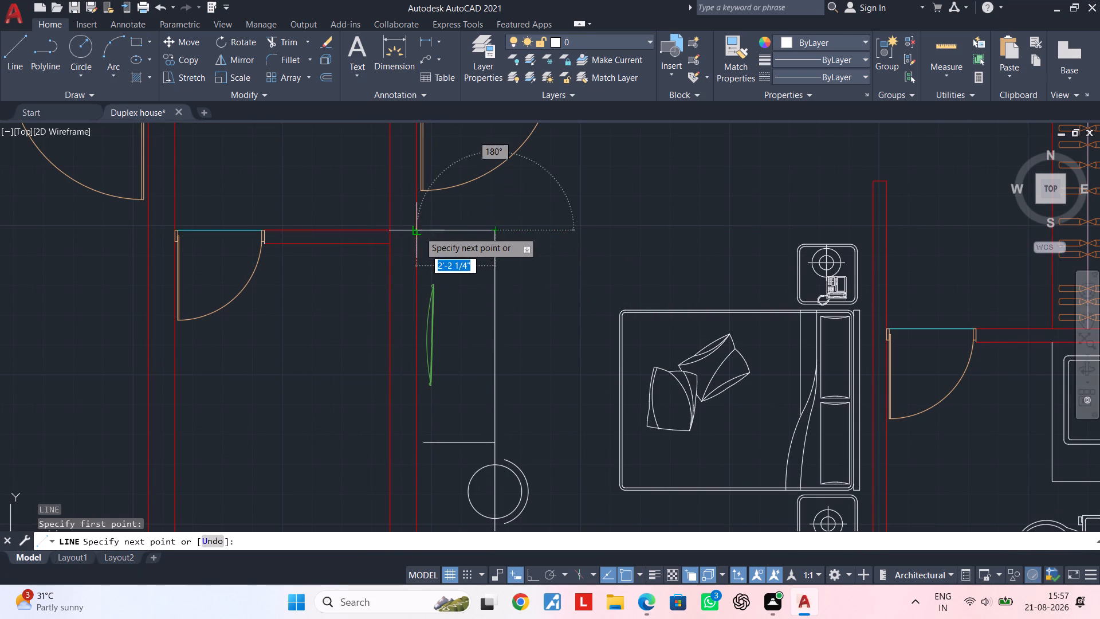
left_click(418, 232)
key("Escape")
Extend the counter's short cross line near the round chair to meet the wall.
scroll(472, 256, "down", 3)
middle_click_drag(493, 288, 490, 241)
scroll(476, 276, "up", 3)
middle_click_drag(463, 296, 452, 328)
scroll(451, 320, "up", 1)
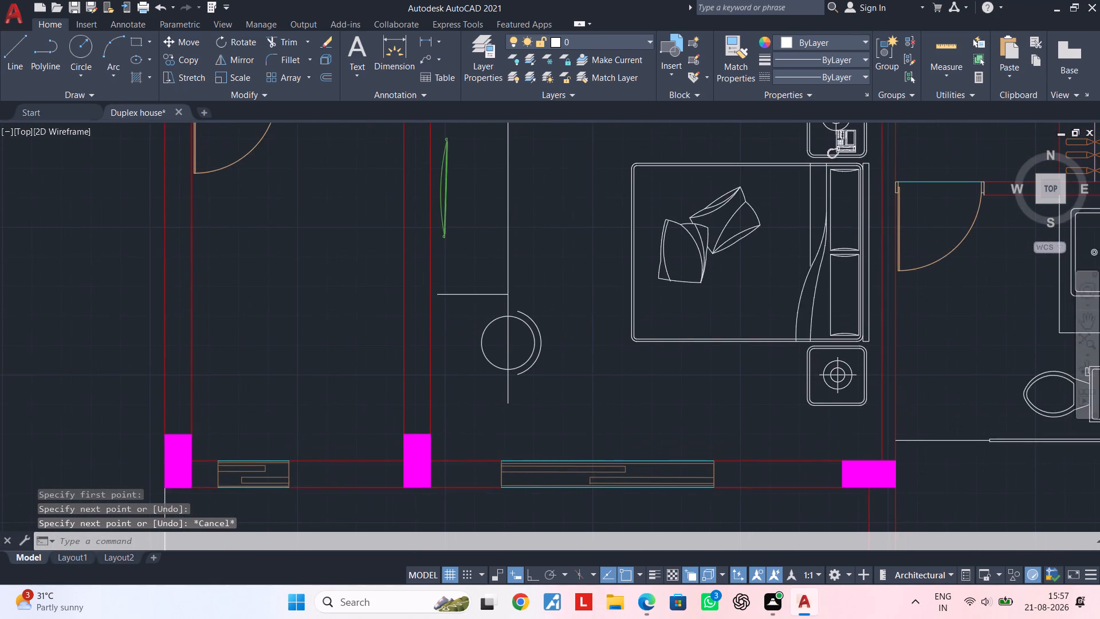
middle_click_drag(450, 324, 443, 357)
key("Escape")
type("EX")
key("space")
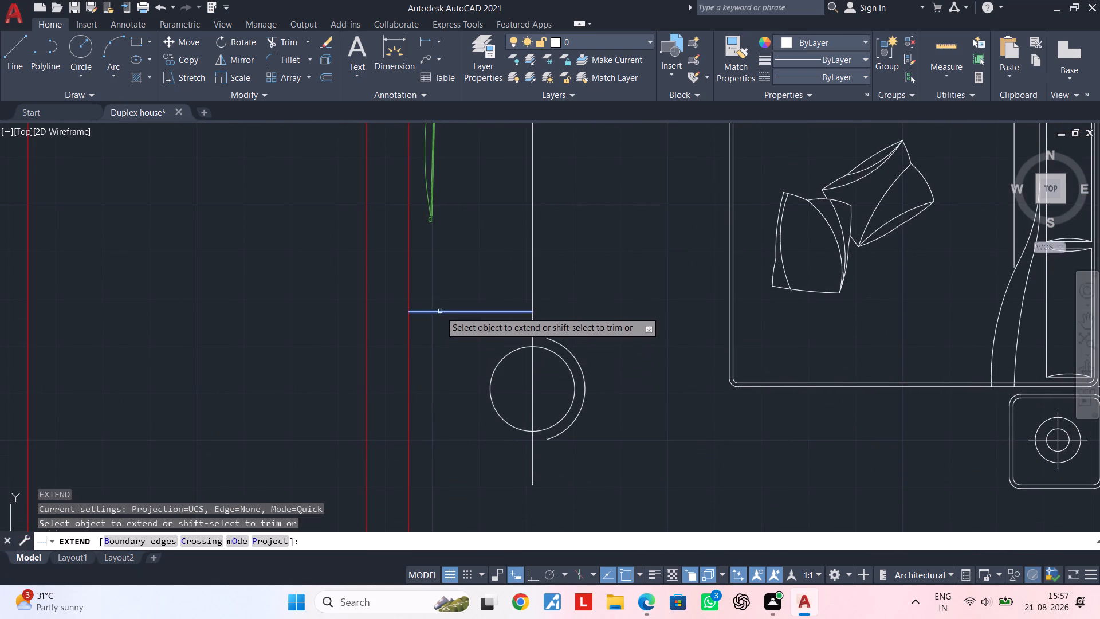
left_click(439, 312)
scroll(447, 358, "down", 2)
middle_click_drag(457, 329, 463, 264)
key("Escape")
key("Escape")
key("Escape")
Extend the counter's long front line past the chair to the window wall.
key("space")
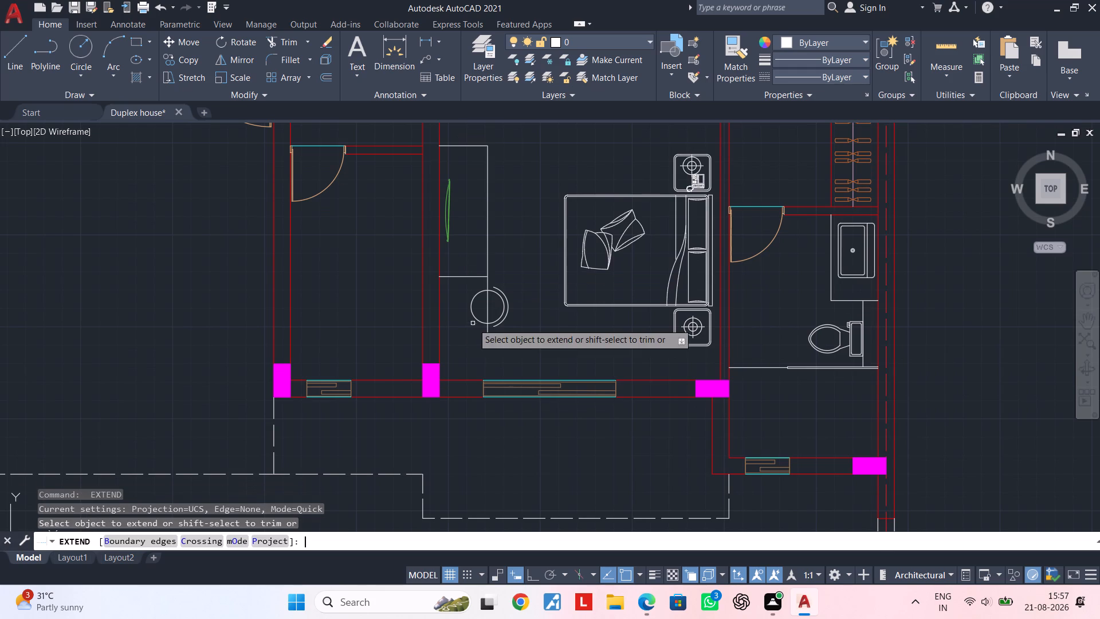
left_click(489, 338)
key("Escape")
key("Escape")
key("Escape")
key("Escape")
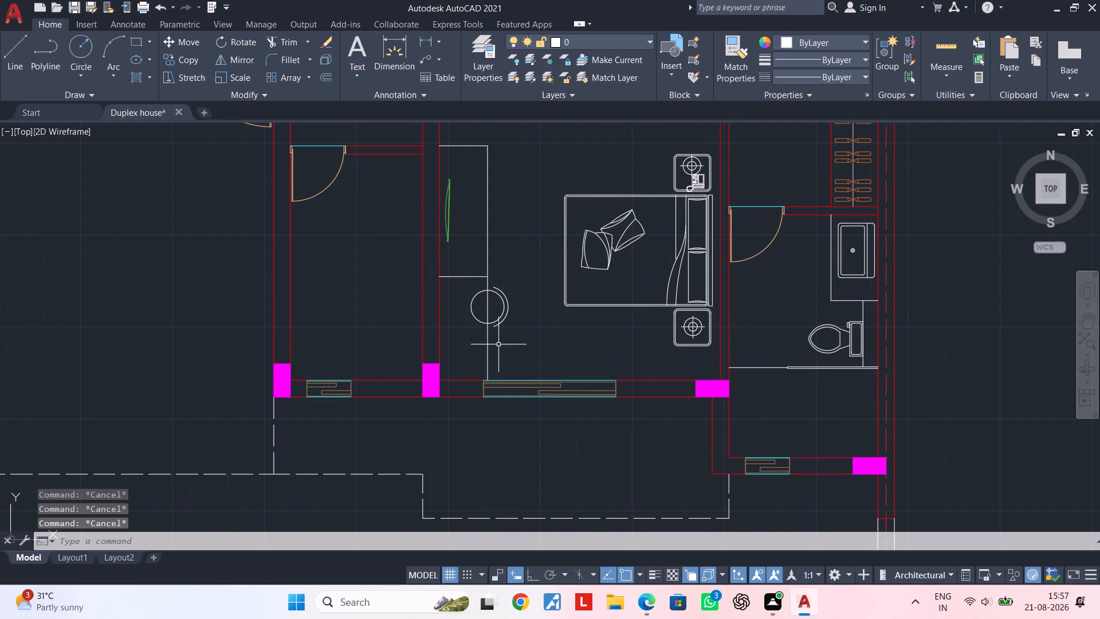
key("Escape")
key("Escape")
Close both ends of the round chair's backrest arc with short lines to the seat circle.
middle_click_drag(513, 347, 528, 342)
scroll(522, 343, "up", 2)
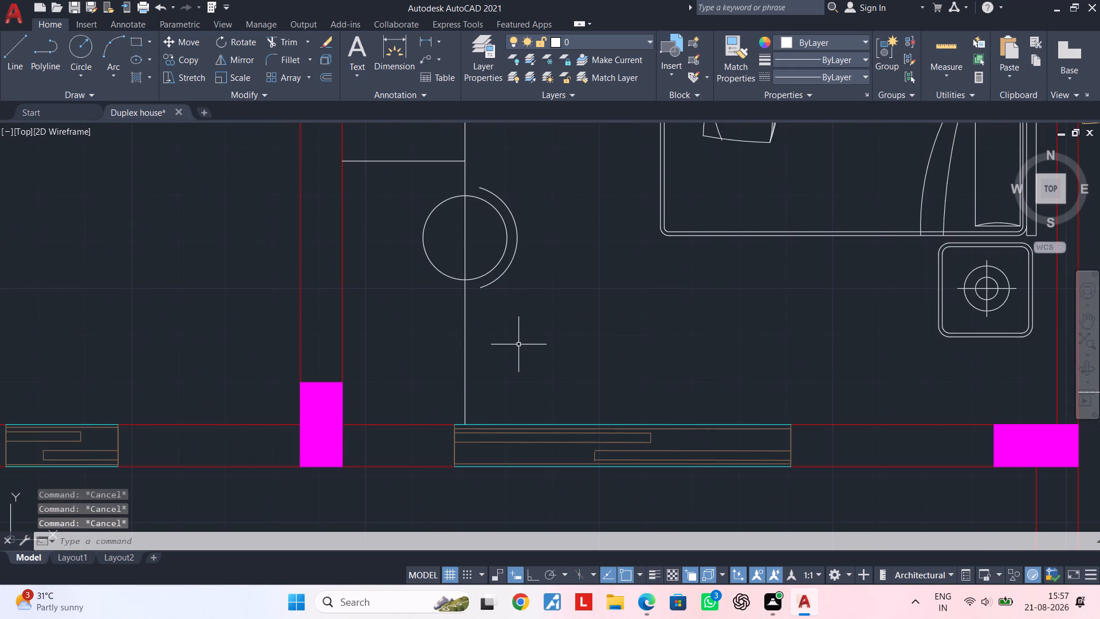
middle_click_drag(508, 336, 507, 374)
scroll(495, 349, "up", 1)
middle_click_drag(489, 343, 482, 386)
key("Escape")
scroll(482, 386, "up", 1)
key("l")
key("space")
left_click(447, 339)
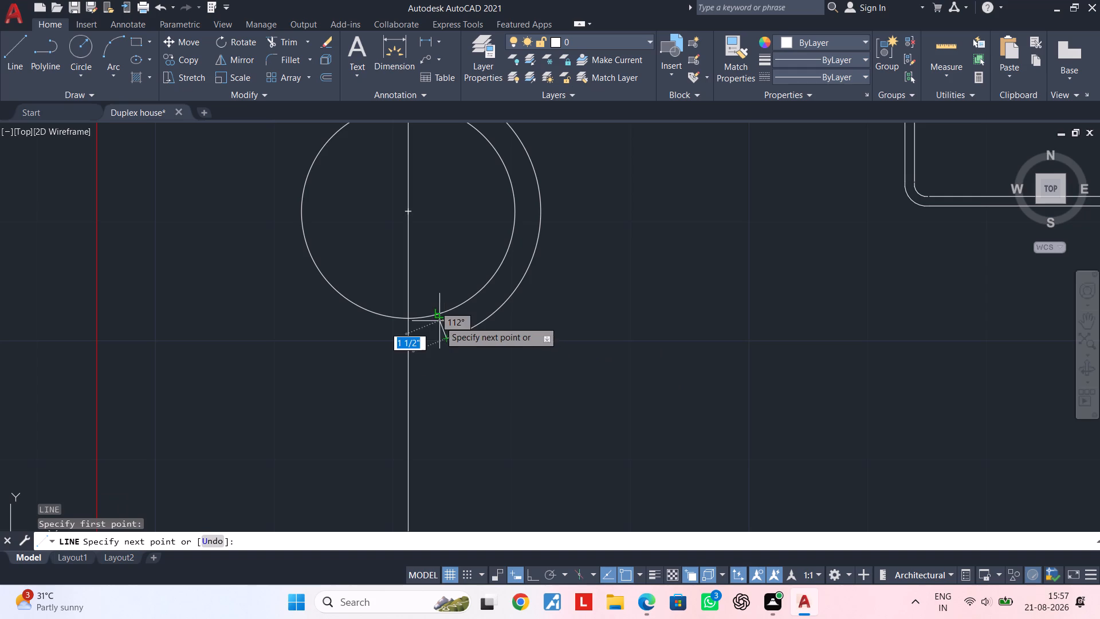
left_click(438, 312)
key("Escape")
scroll(493, 318, "down", 3)
middle_click_drag(497, 333, 484, 458)
scroll(485, 450, "up", 3)
key("space")
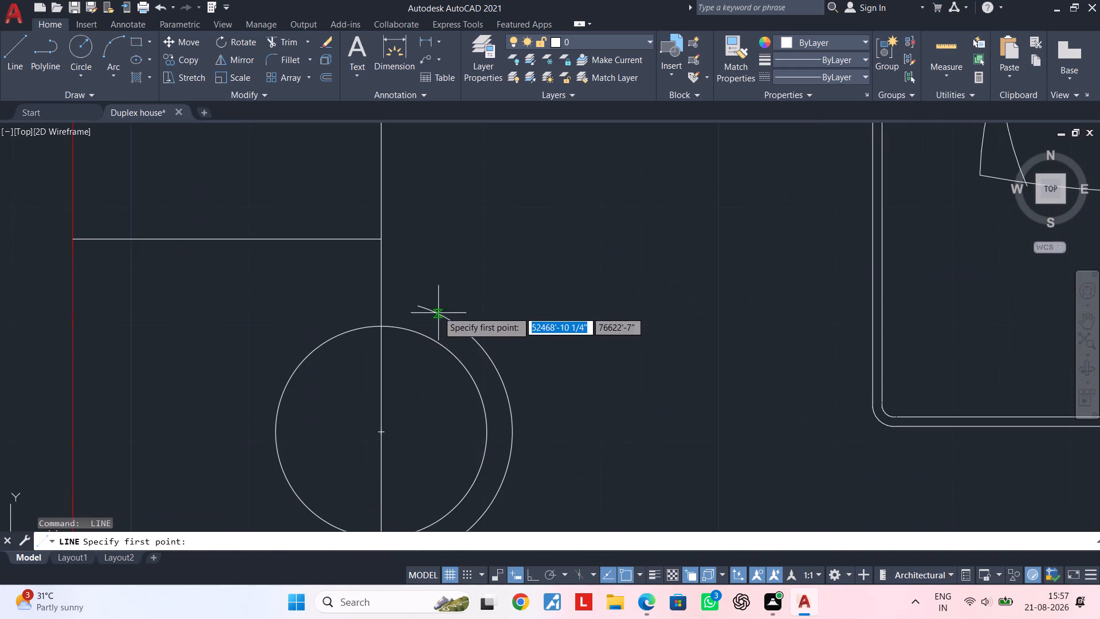
left_click(422, 304)
left_click(399, 327)
key("Escape")
scroll(472, 348, "down", 1)
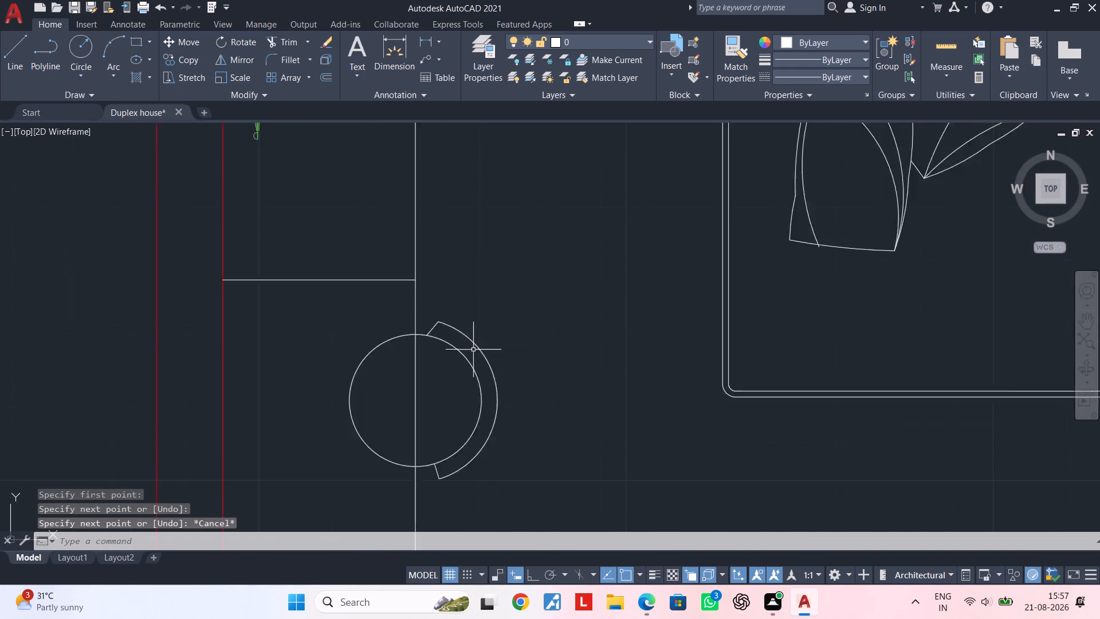
Move the complete round chair along the counter front, away from the cross line and closer to the window wall.
scroll(475, 351, "down", 2)
middle_click_drag(506, 357, 411, 393)
left_click(397, 351)
key("Escape")
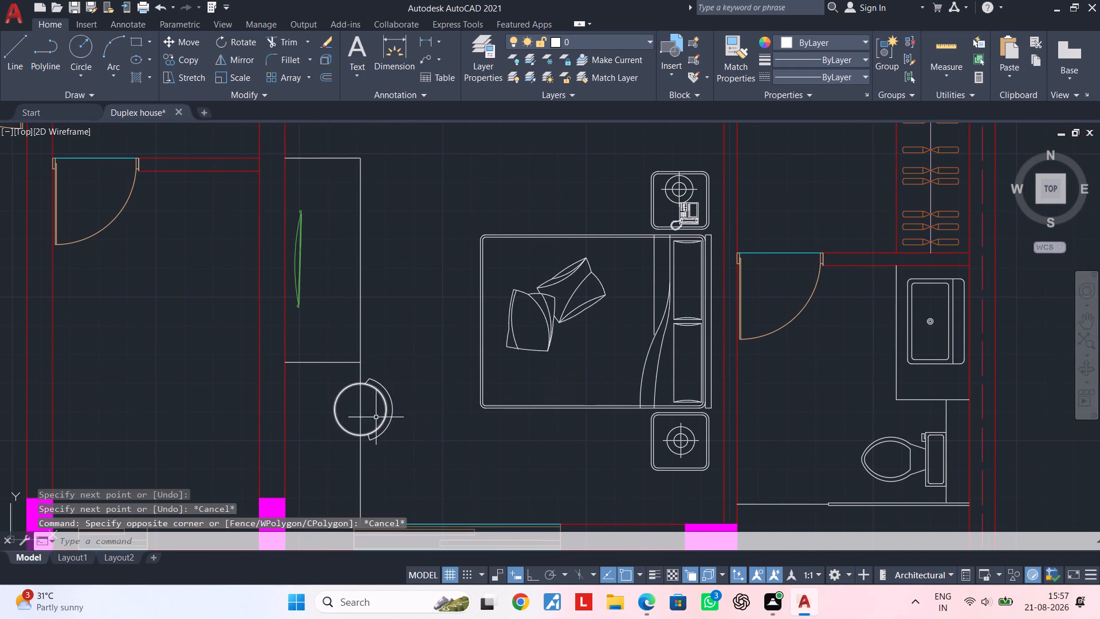
left_click(324, 379)
left_click(451, 460)
type("M")
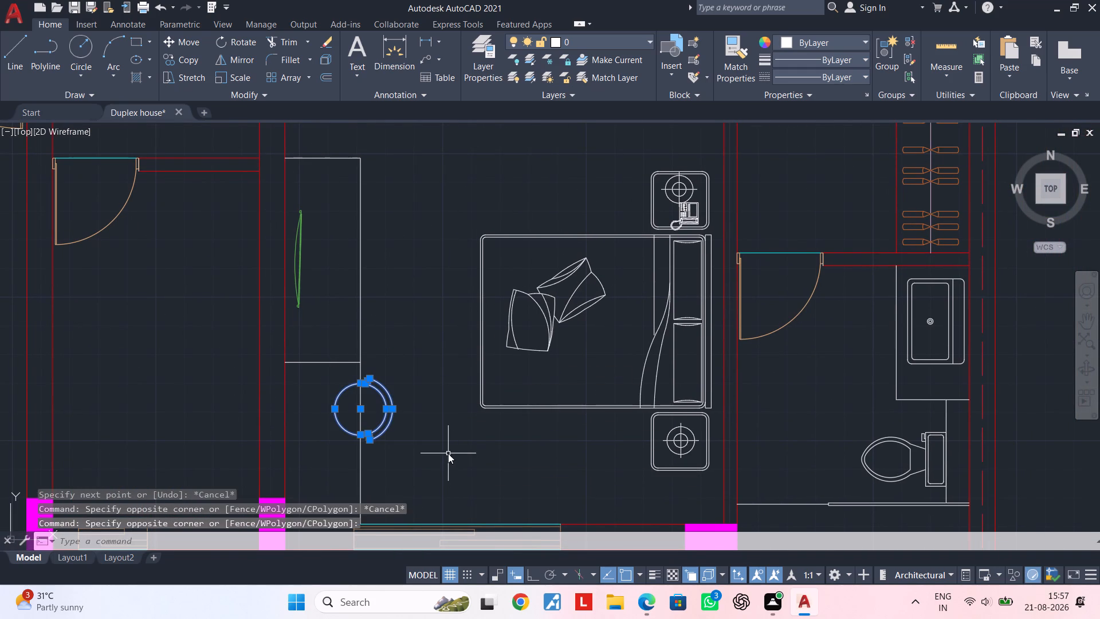
key("space")
double_click(449, 451)
left_click(449, 477)
middle_click_drag(449, 465, 465, 413)
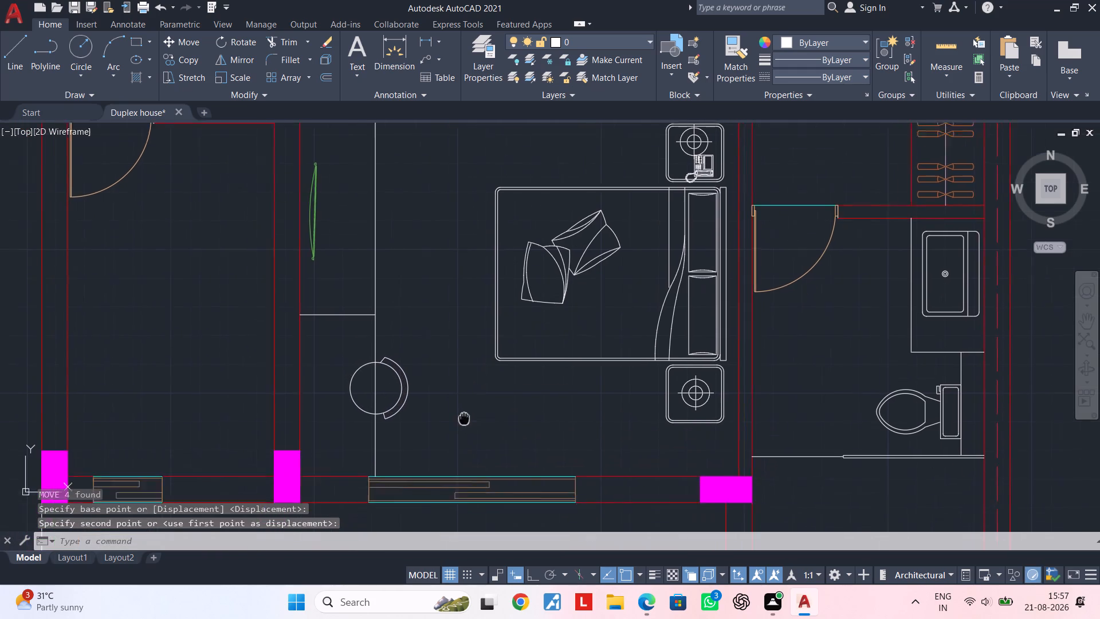
middle_click_drag(465, 413, 503, 341)
Move the counter's long front line a short distance toward the wall, making the counter shallower.
scroll(416, 389, "up", 1)
middle_click_drag(433, 391, 449, 389)
key("Escape")
left_click(427, 372)
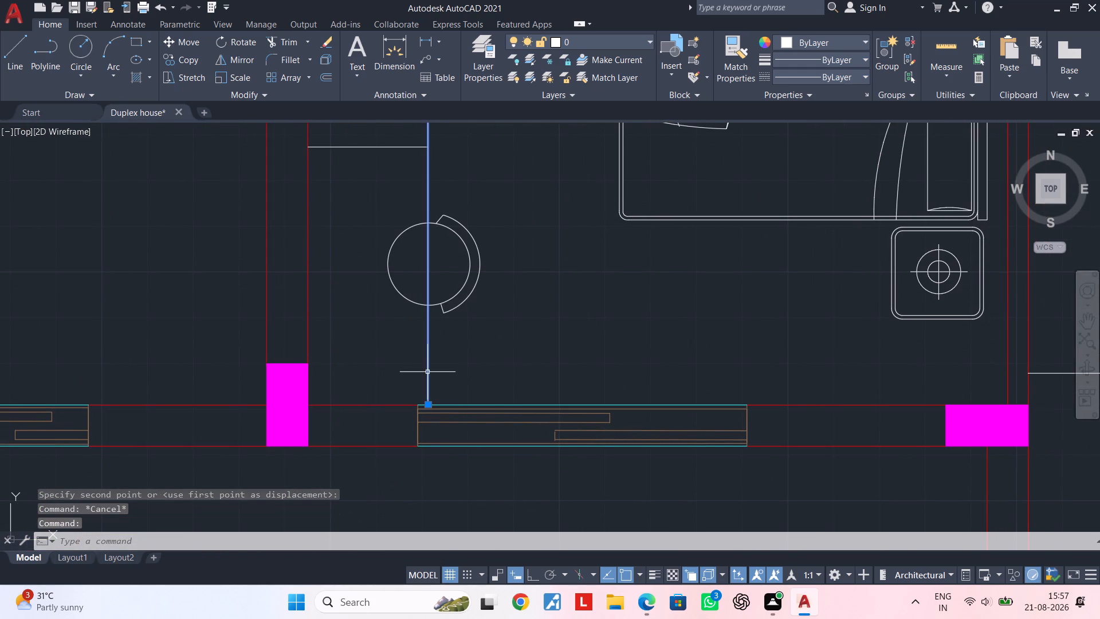
type("M")
key("space")
left_click(430, 401)
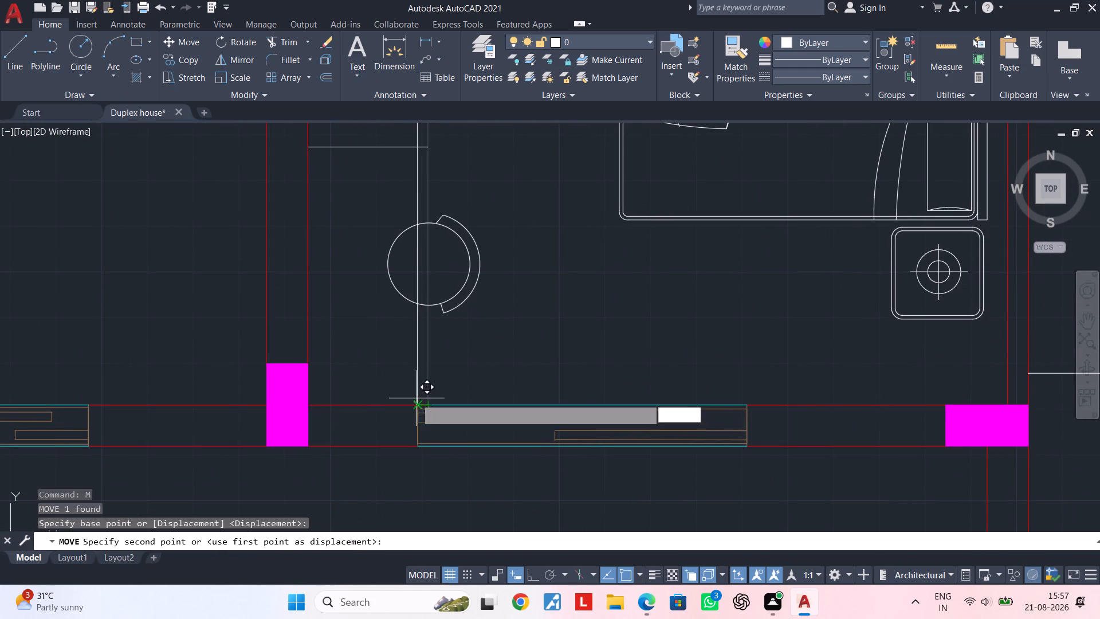
left_click(399, 403)
Trim the ends of the counter's two cross lines that project past the moved front line.
middle_click_drag(481, 368, 473, 473)
middle_click_drag(495, 370, 501, 442)
key("Escape")
key("Escape")
type("TR")
key("space")
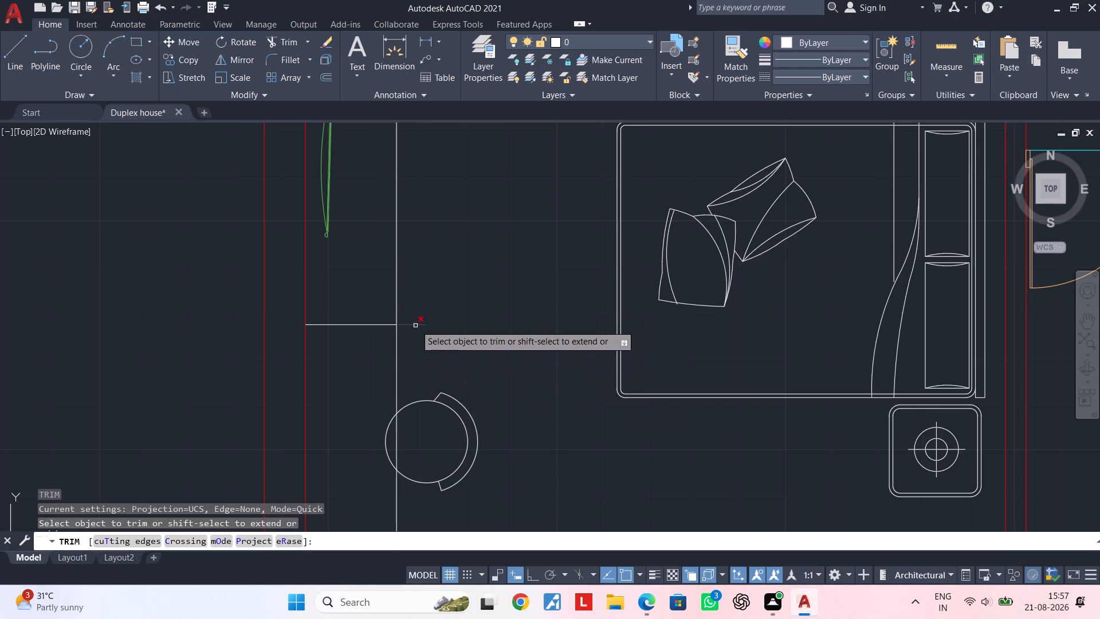
left_click(415, 323)
scroll(421, 320, "down", 2)
middle_click_drag(423, 320, 435, 391)
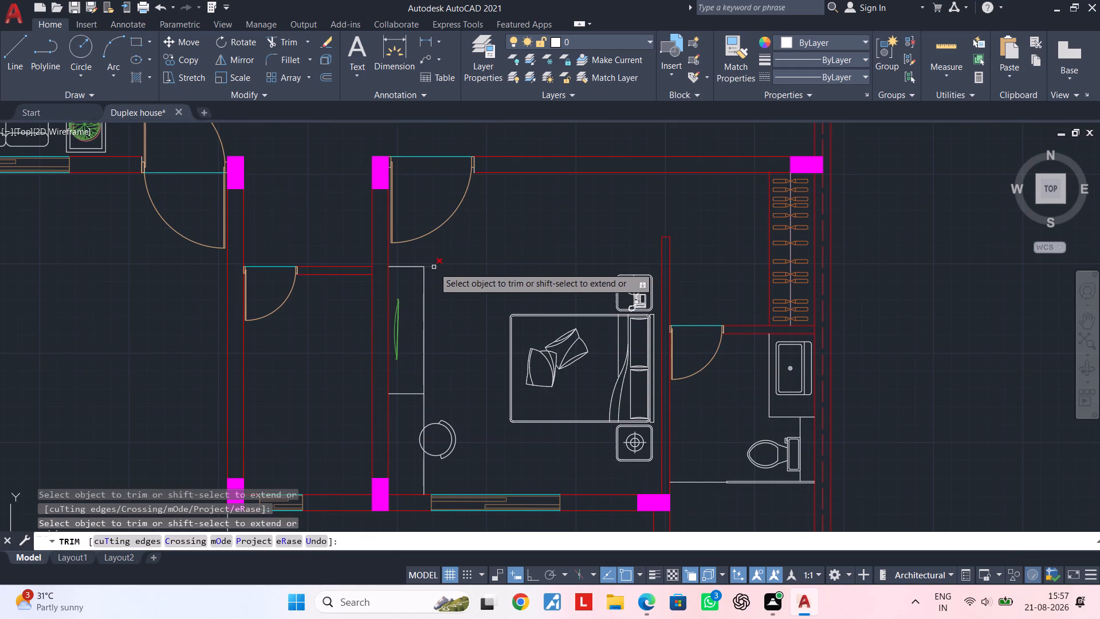
left_click(434, 267)
scroll(460, 312, "down", 3)
key("Escape")
middle_click_drag(461, 323, 438, 328)
key("Escape")
Move the washbasin from the lower bedroom's bathroom to the passage outside the small toilet, near the bedroom-side wall.
scroll(417, 339, "up", 4)
middle_click_drag(402, 345, 522, 335)
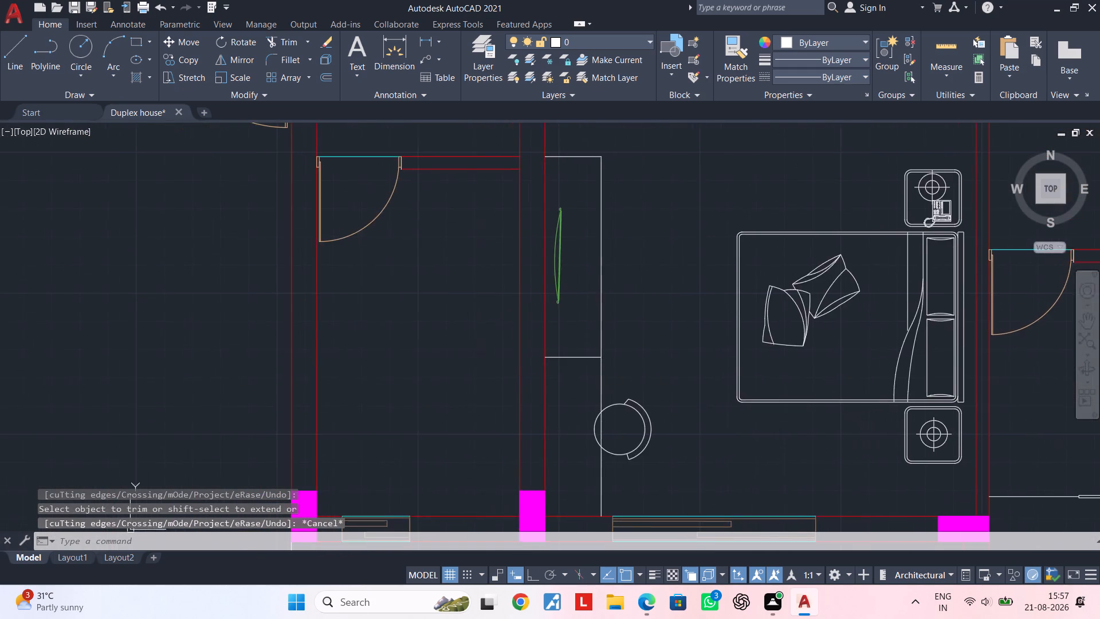
middle_click_drag(522, 335, 522, 335)
scroll(488, 341, "down", 1)
middle_click_drag(485, 341, 447, 343)
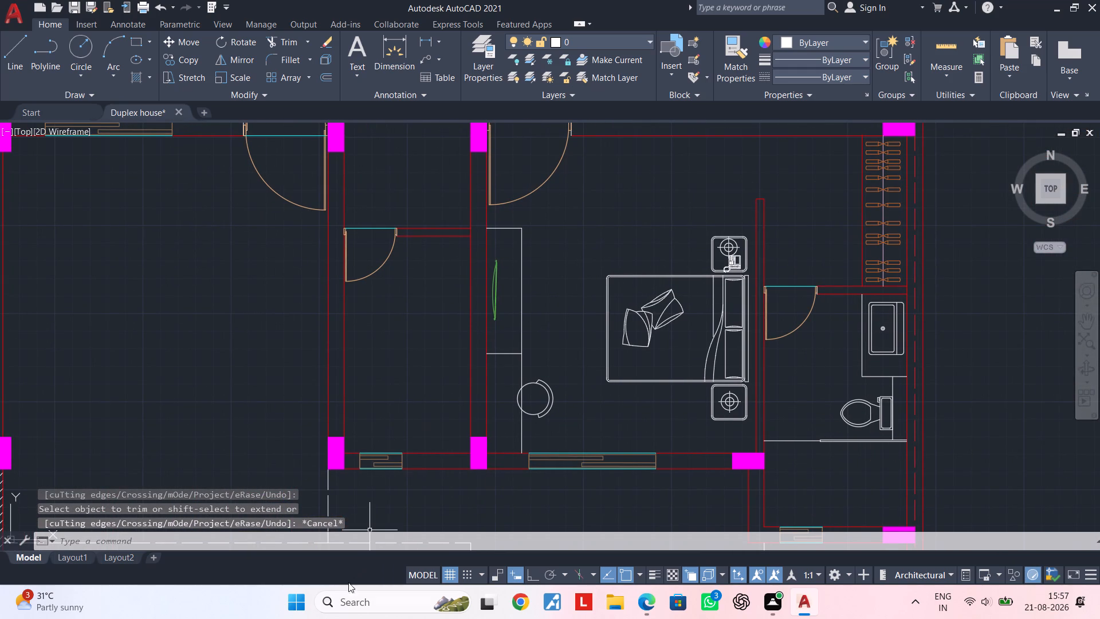
middle_click_drag(419, 301, 398, 386)
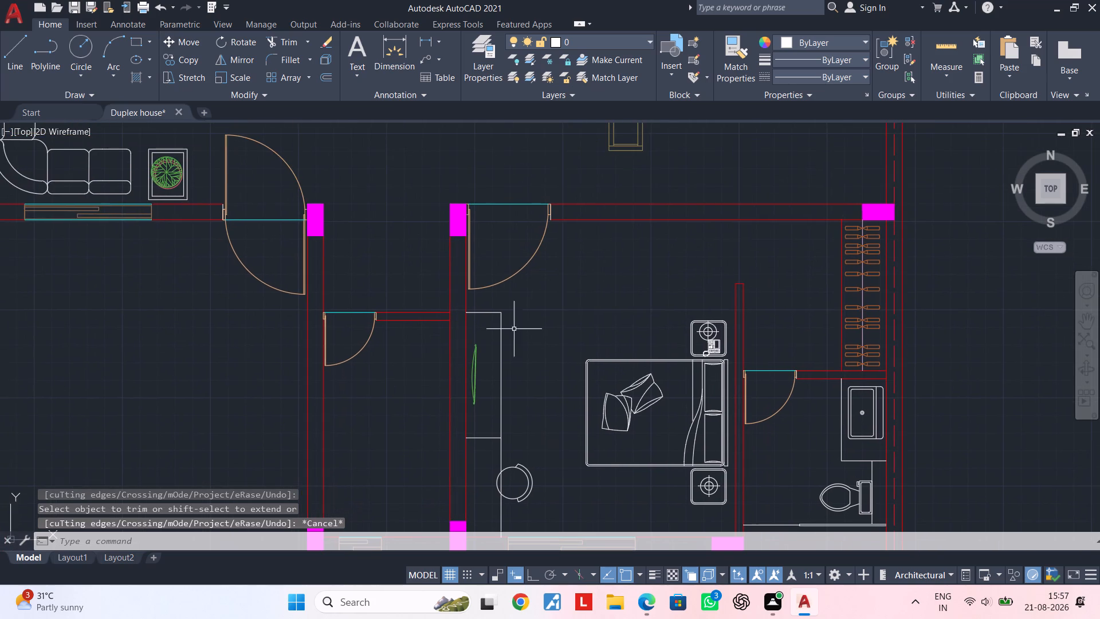
middle_click_drag(686, 277, 543, 279)
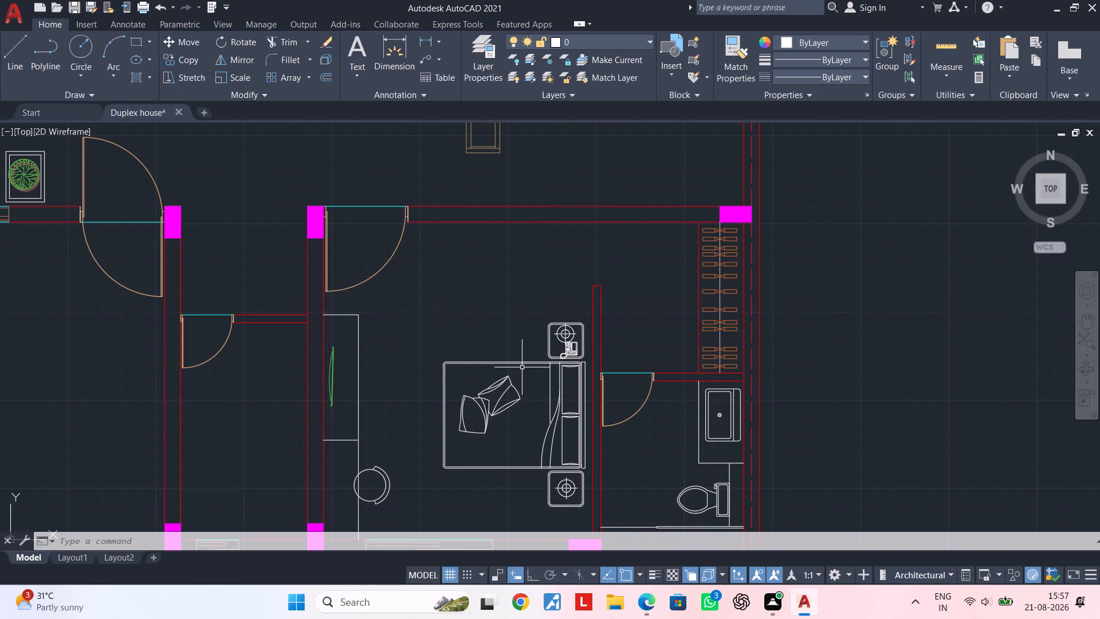
left_click(706, 410)
type("M")
key("space")
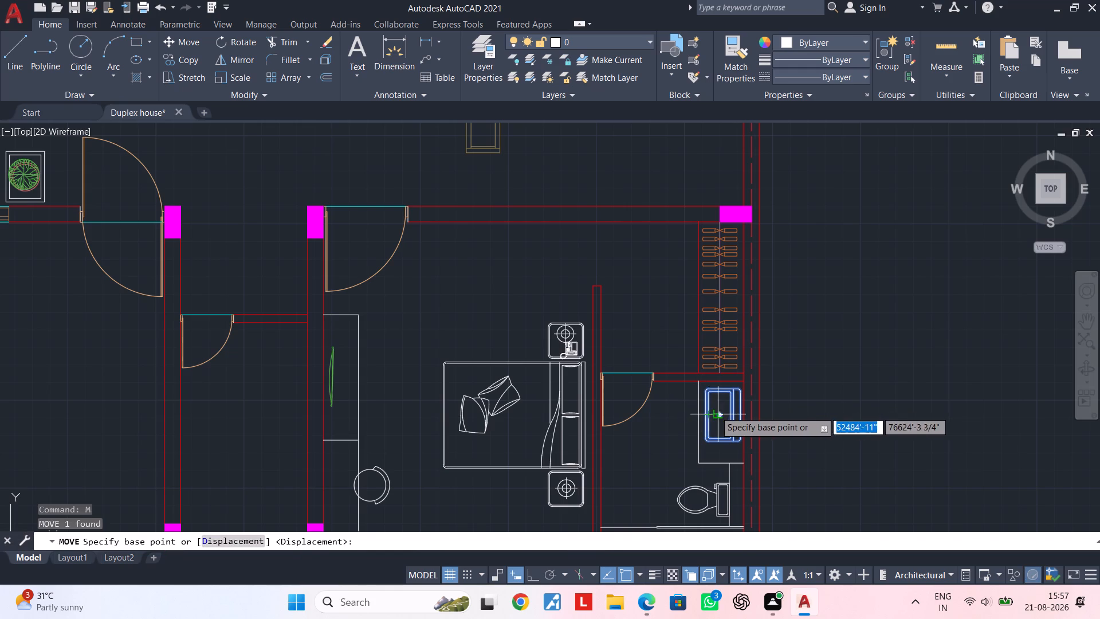
left_click(716, 412)
scroll(281, 367, "up", 2)
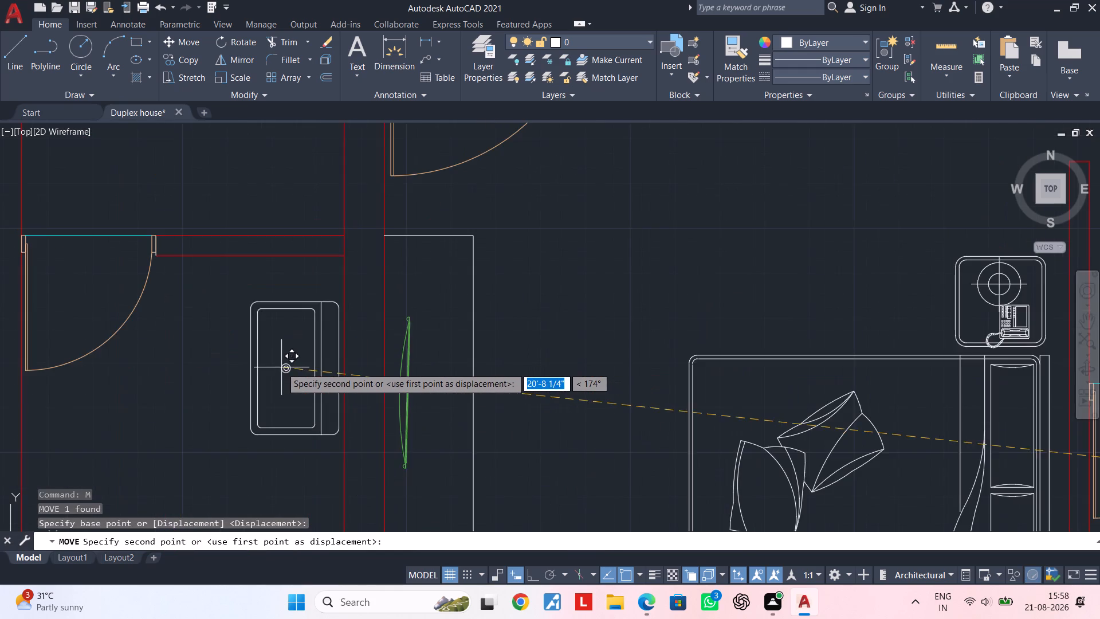
scroll(281, 367, "down", 2)
middle_click_drag(283, 365, 289, 414)
scroll(277, 340, "up", 2)
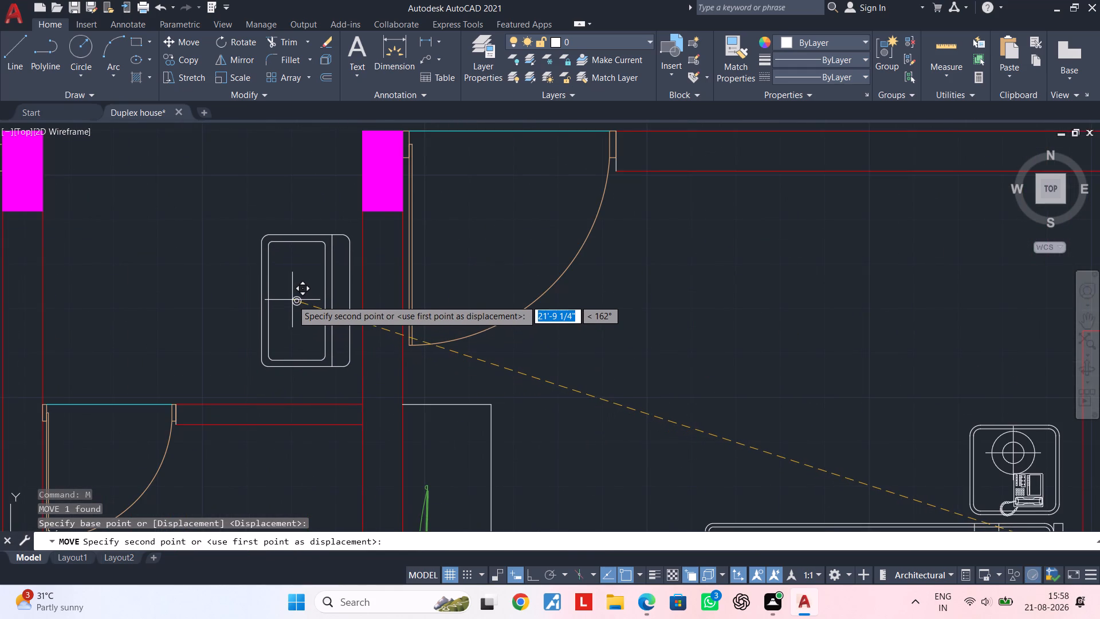
left_click(292, 300)
scroll(294, 372, "down", 1)
middle_click_drag(311, 340, 325, 311)
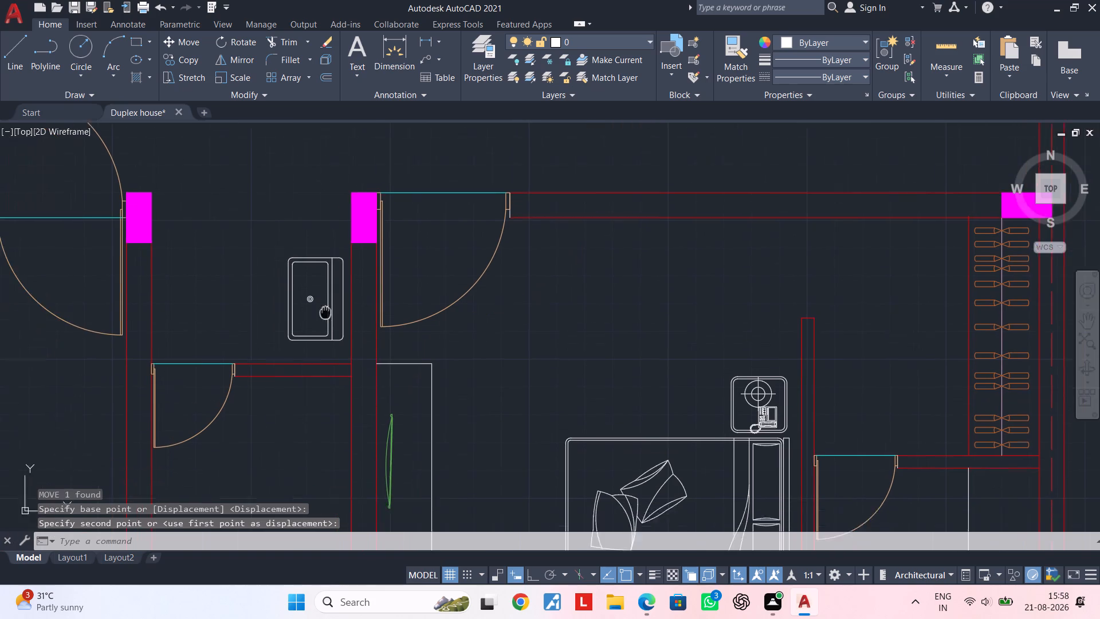
middle_click_drag(325, 311, 348, 284)
Copy the passage washbasin by its drain centre onto the counter in the lower bedroom's bathroom.
scroll(348, 288, "down", 2)
scroll(349, 288, "up", 2)
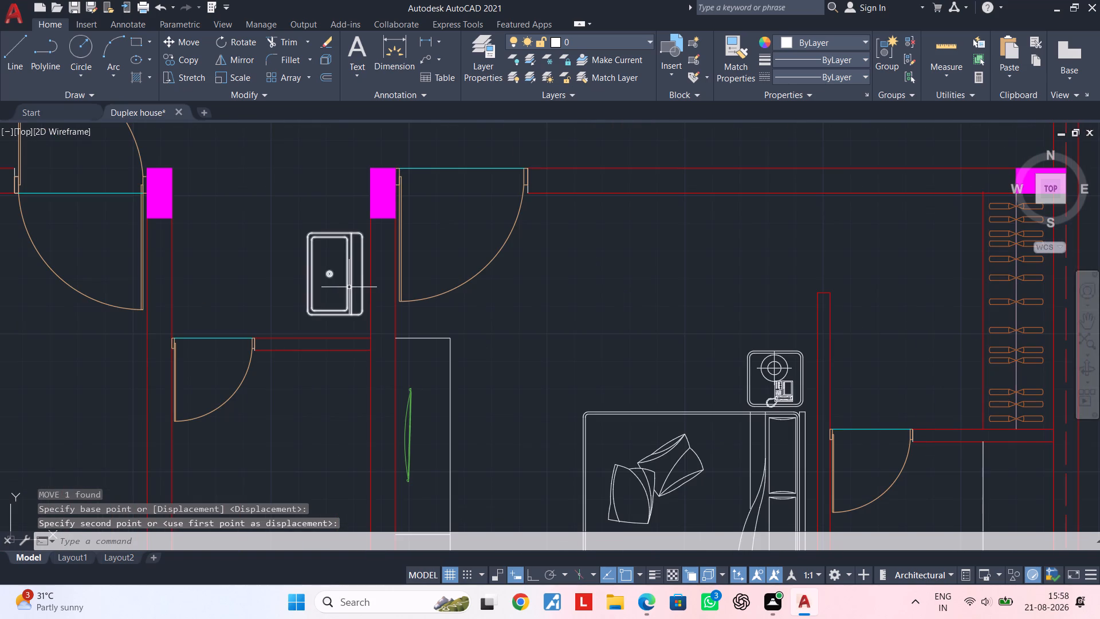
left_click(349, 287)
type("CO")
key("space")
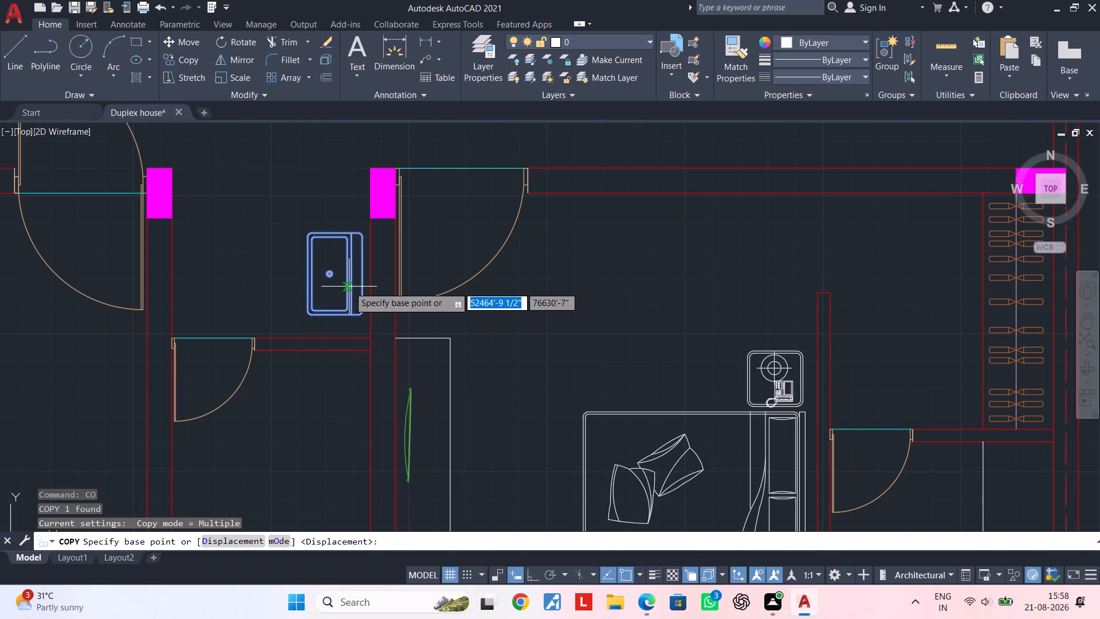
left_click(329, 276)
scroll(610, 328, "down", 2)
middle_click_drag(610, 328, 500, 307)
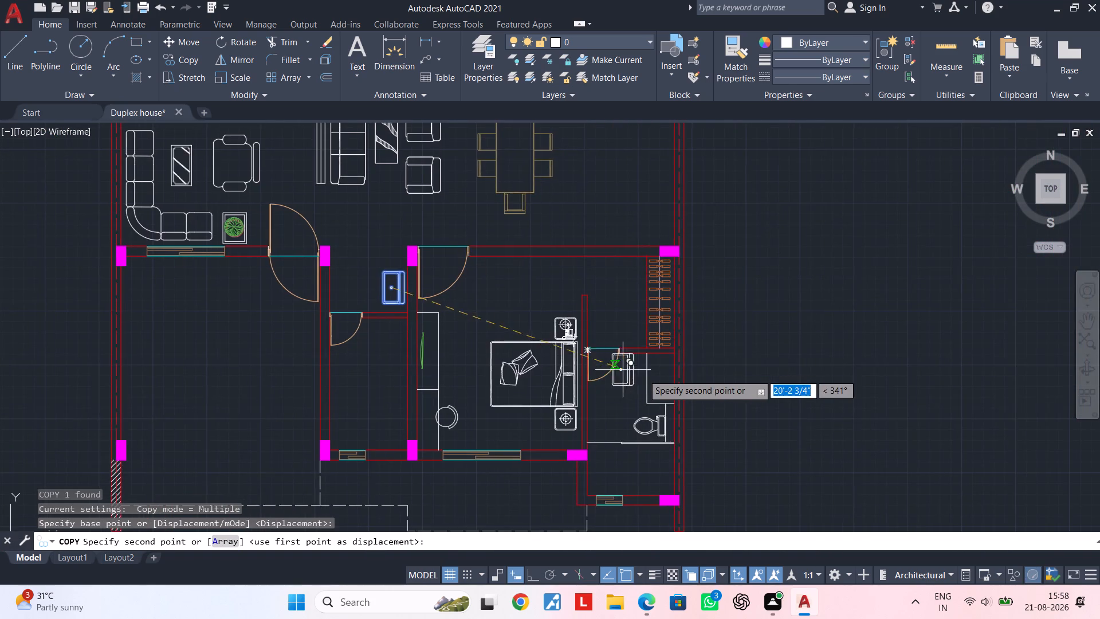
scroll(653, 377, "up", 3)
left_click(660, 377)
Place another washbasin copy inside the small toilet, directly below the passage basin near the bedroom-side wall.
scroll(537, 382, "down", 2)
middle_click_drag(460, 372, 700, 292)
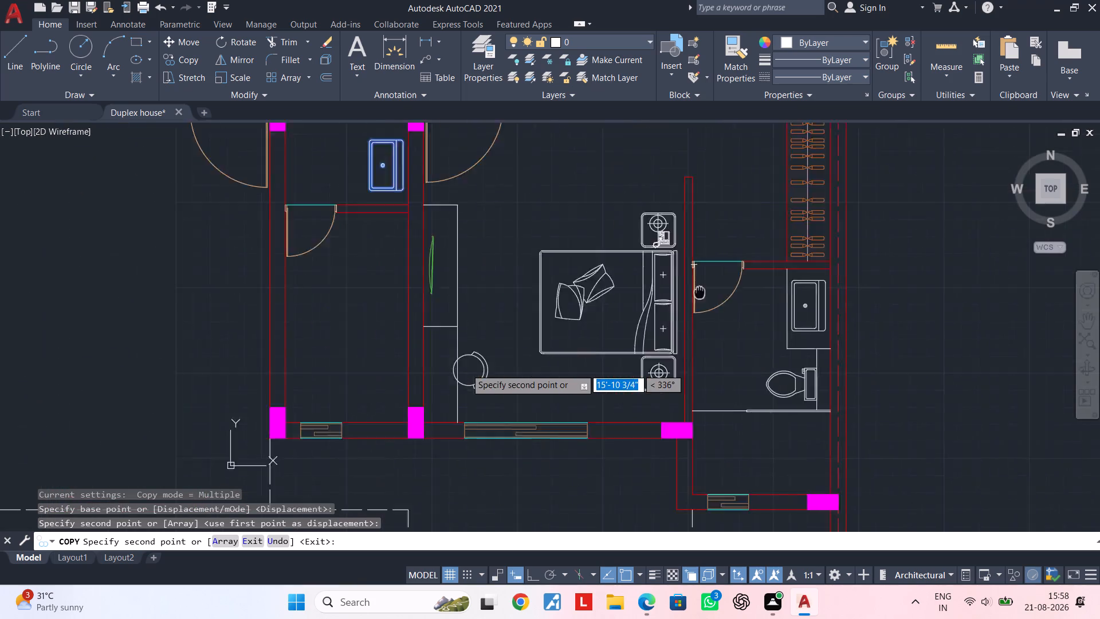
middle_click_drag(700, 292, 875, 252)
middle_click_drag(572, 235, 557, 300)
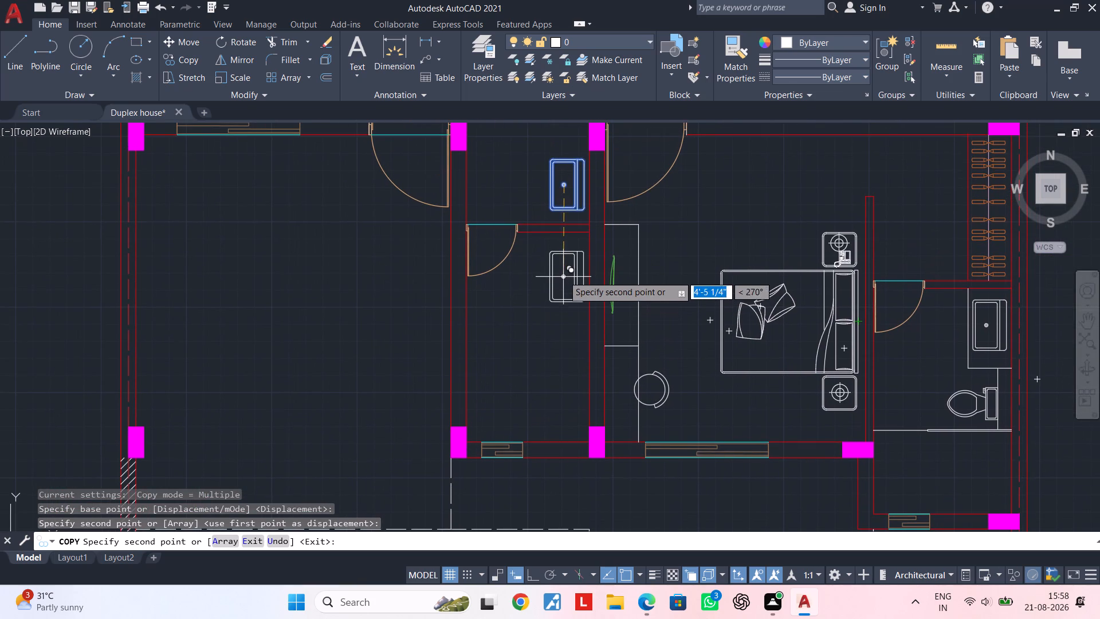
left_click(559, 269)
scroll(576, 294, "down", 2)
middle_click_drag(592, 299, 384, 256)
key("Escape")
key("Escape")
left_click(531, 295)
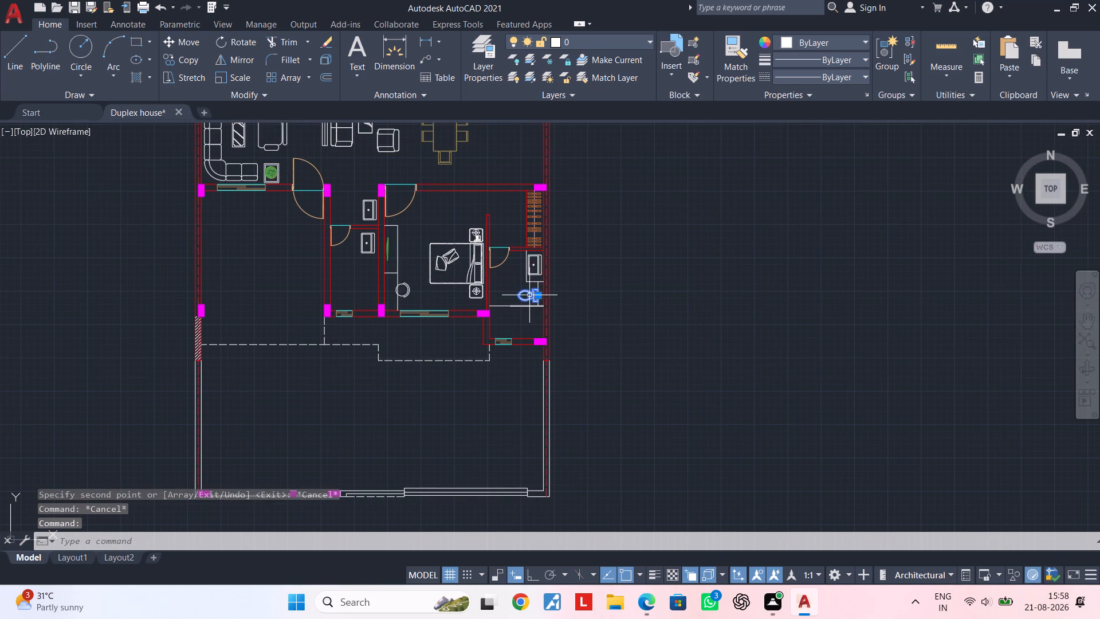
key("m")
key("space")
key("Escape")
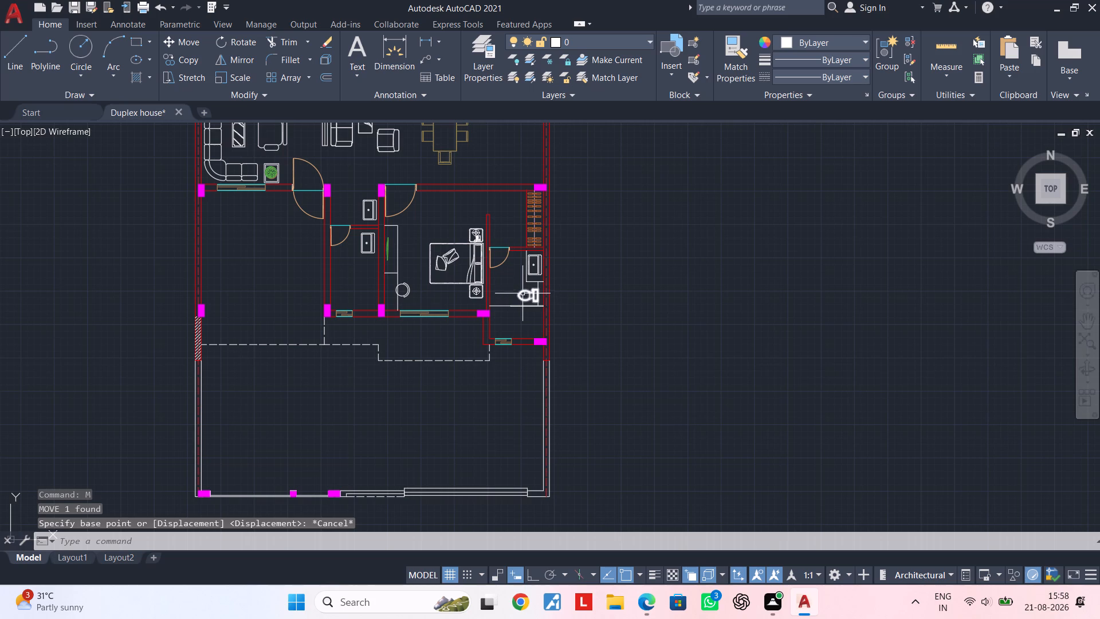
Copy the toilet from the lower bedroom's bathroom into the small toilet, just below its washbasin near the bedroom-side wall.
left_click(520, 295)
key("c")
type("O")
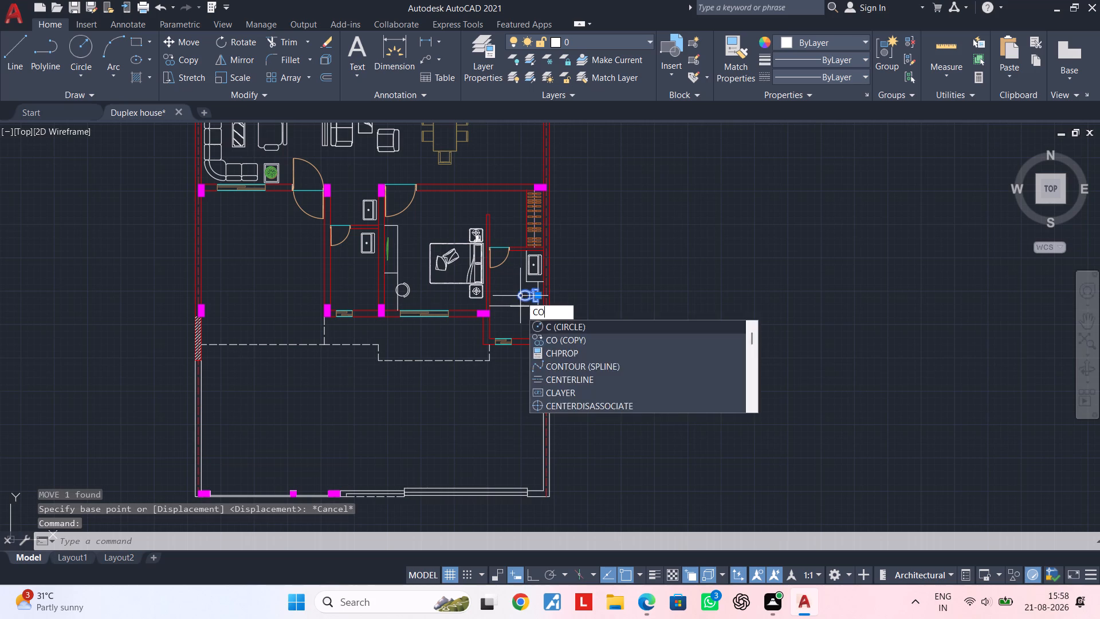
key("space")
left_click(527, 294)
middle_click_drag(248, 249, 253, 253)
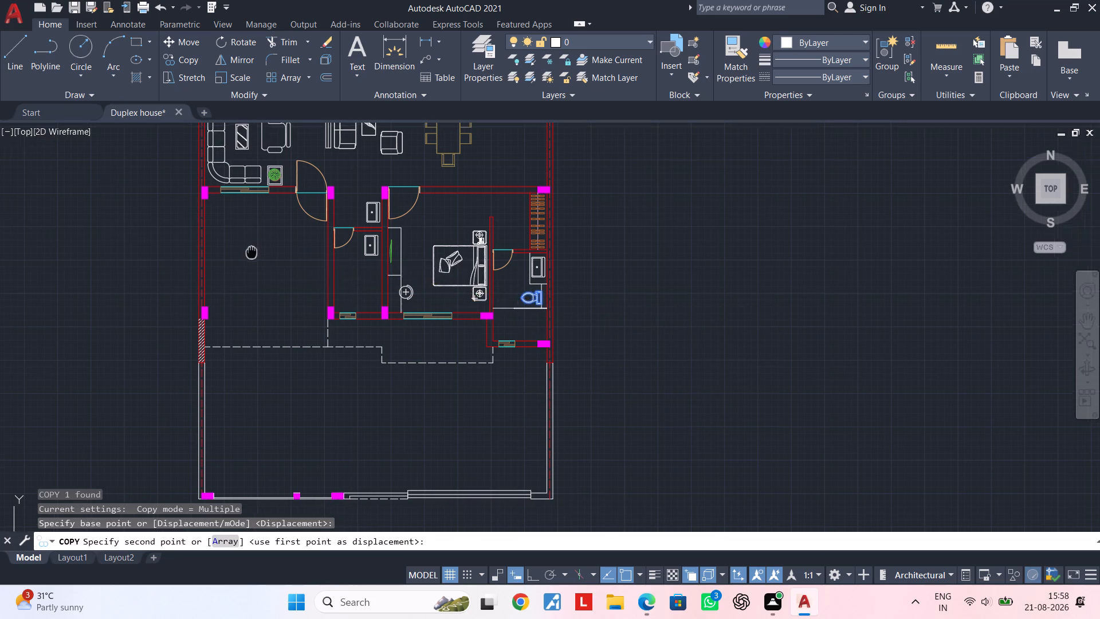
middle_click_drag(253, 253, 296, 307)
middle_click_drag(316, 281, 331, 386)
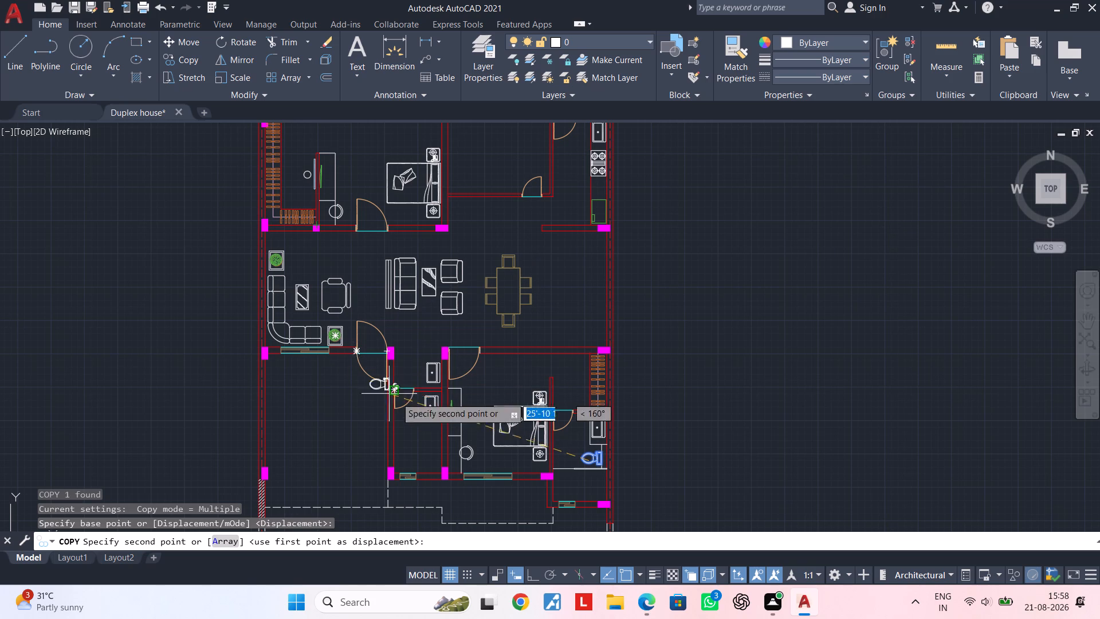
scroll(419, 429, "up", 3)
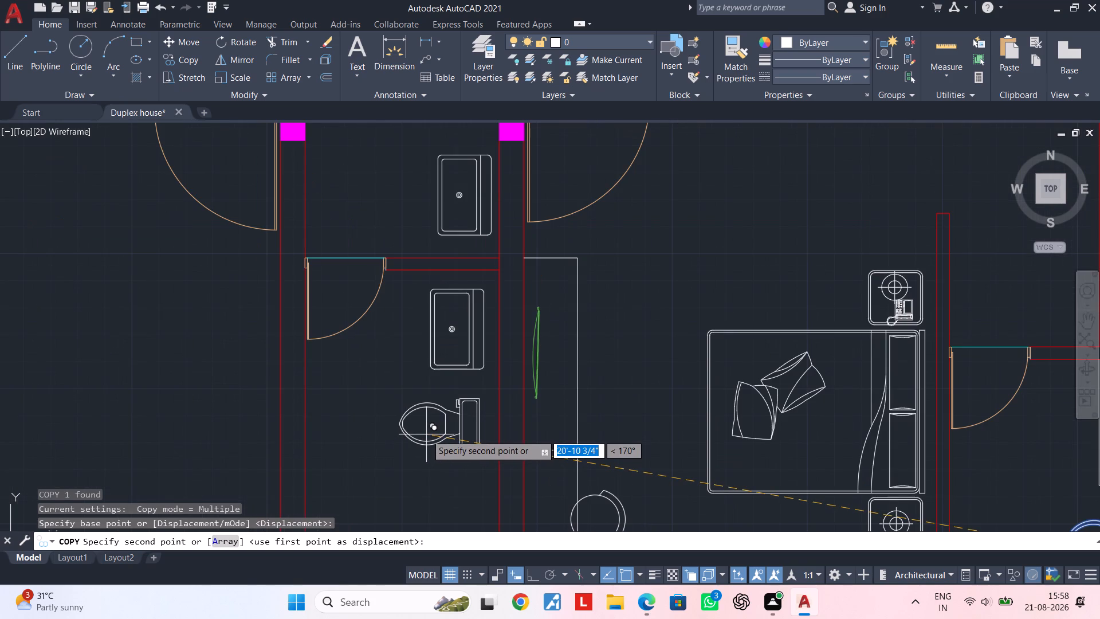
scroll(426, 434, "up", 2)
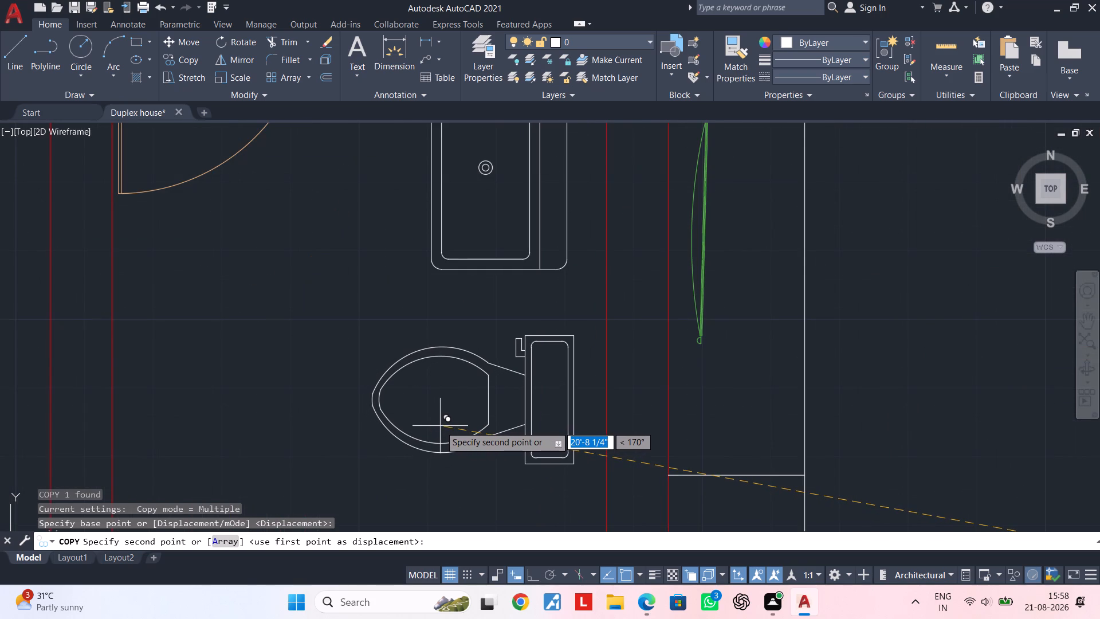
left_click(440, 426)
scroll(442, 422, "down", 3)
key("Escape")
key("Escape")
key("Escape")
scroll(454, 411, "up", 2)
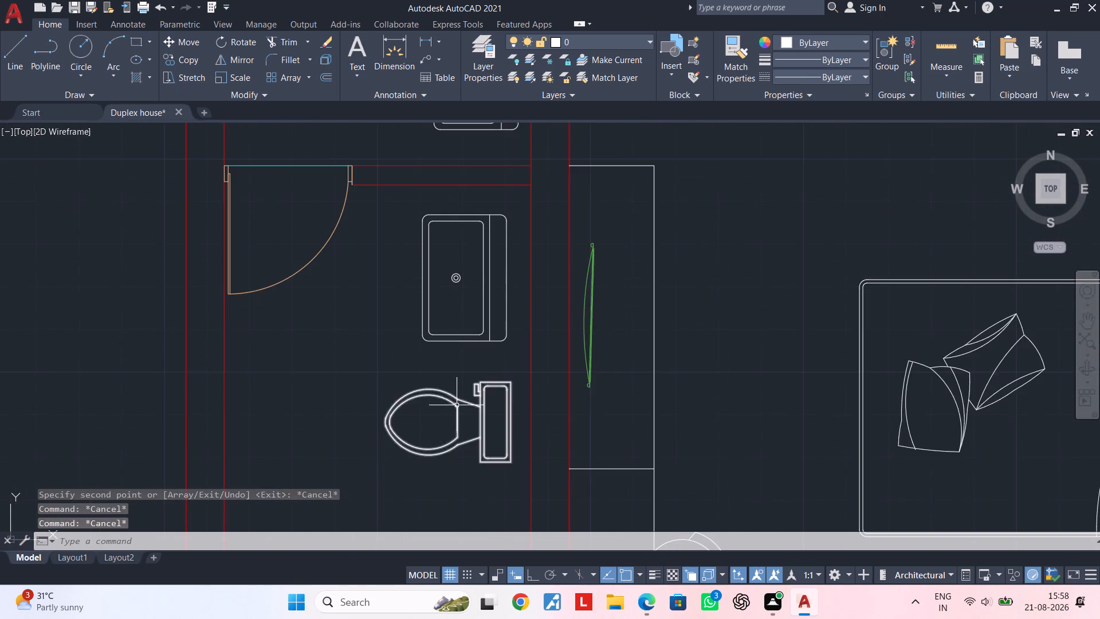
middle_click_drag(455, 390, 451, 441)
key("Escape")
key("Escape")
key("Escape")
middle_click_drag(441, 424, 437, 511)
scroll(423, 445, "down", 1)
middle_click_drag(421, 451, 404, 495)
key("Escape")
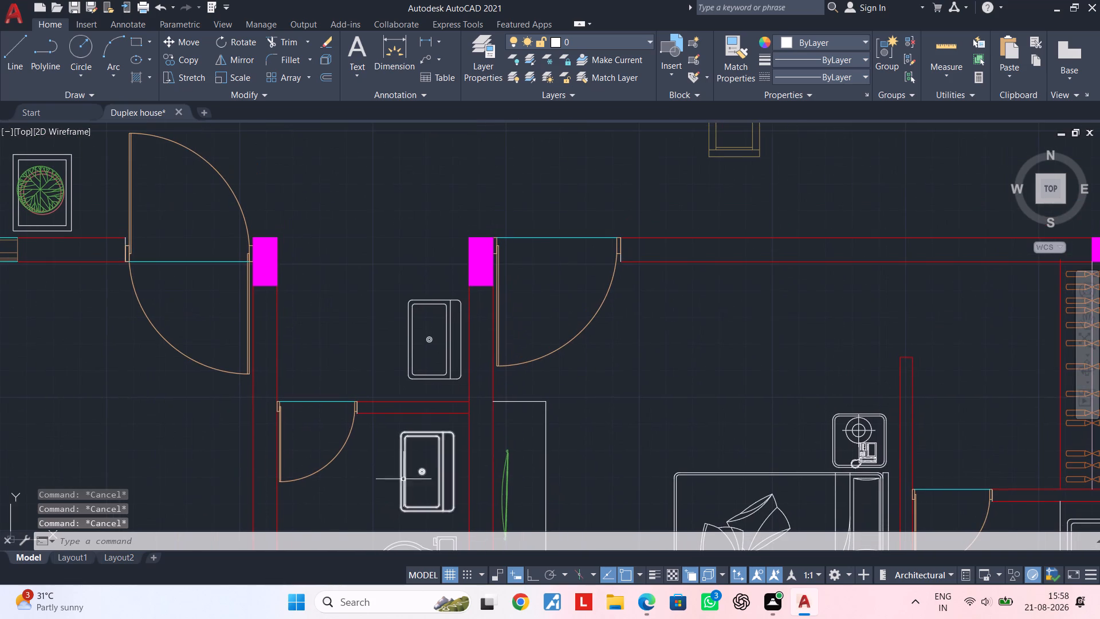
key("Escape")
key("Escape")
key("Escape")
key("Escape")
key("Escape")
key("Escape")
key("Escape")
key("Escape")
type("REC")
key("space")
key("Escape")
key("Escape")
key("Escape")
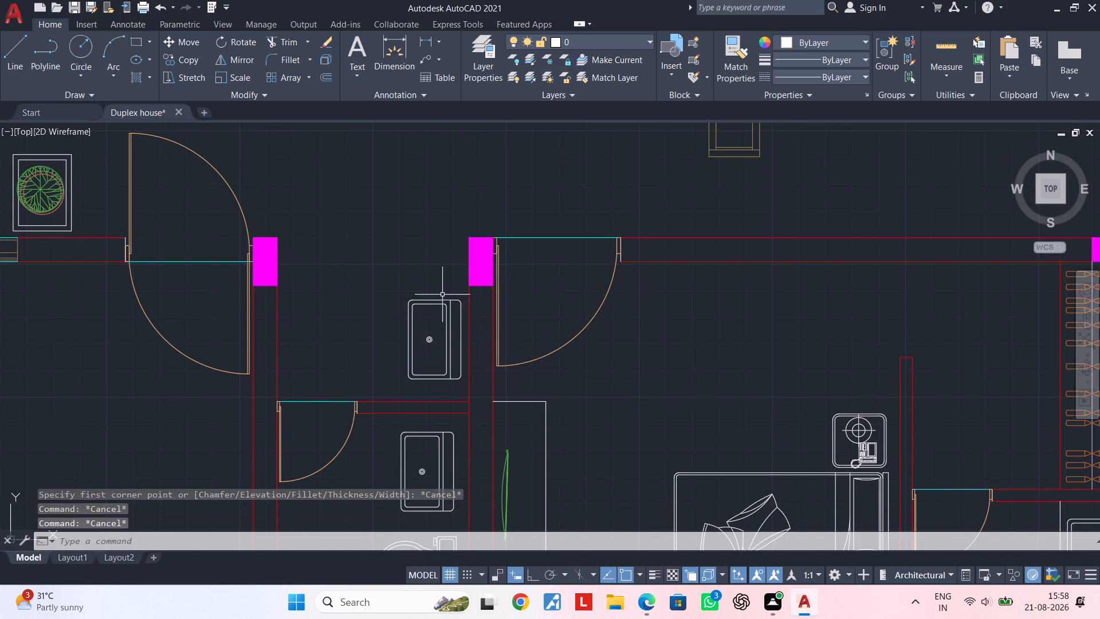
Draw the passage basin's counter outline: 2'-3 1/2" out from the bedroom-side column, then 4'-4 1/2" down to the small toilet's wall.
key("l")
key("space")
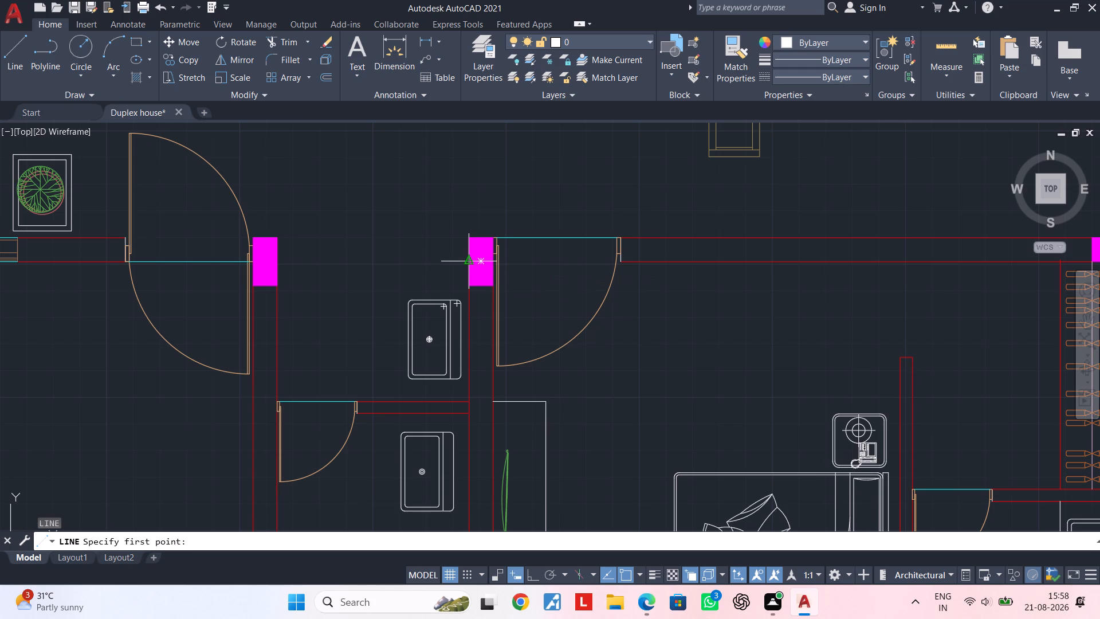
left_click(467, 261)
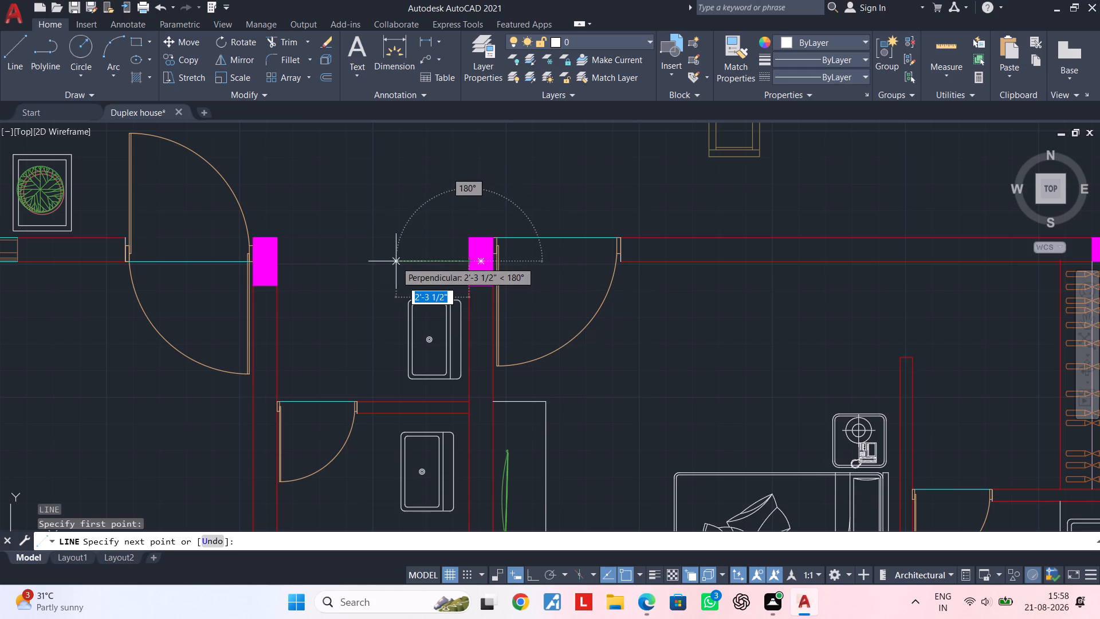
left_click(396, 261)
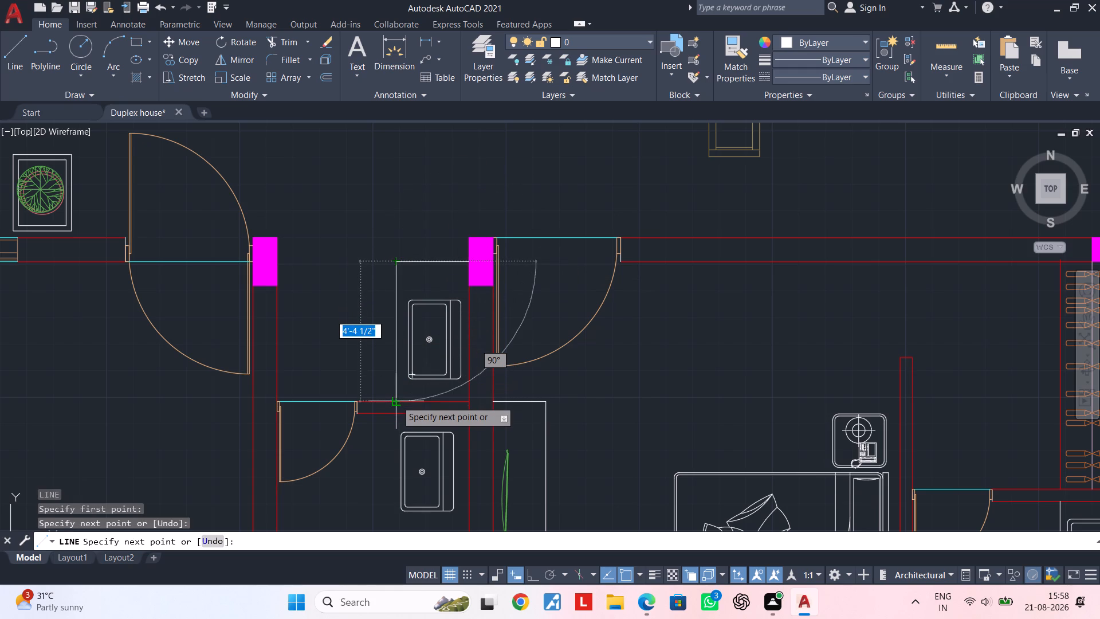
left_click(396, 401)
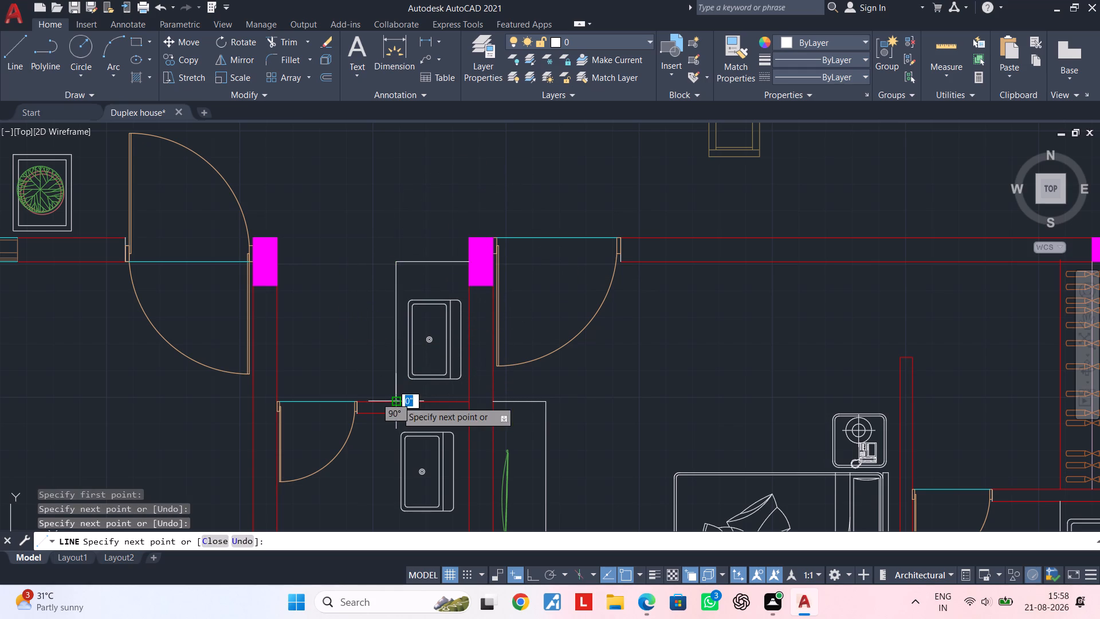
key("Escape")
With Ortho on, draw the small toilet's basin counter outline about 3'-5" down from the upper wall, then across to the bedroom-side wall.
key("space")
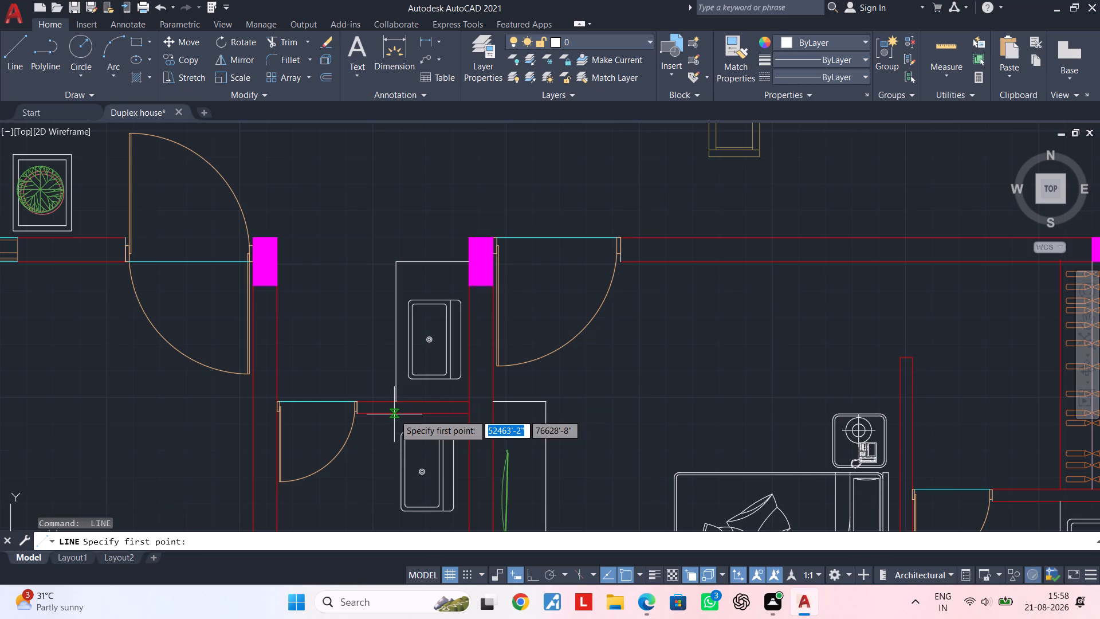
left_click(395, 413)
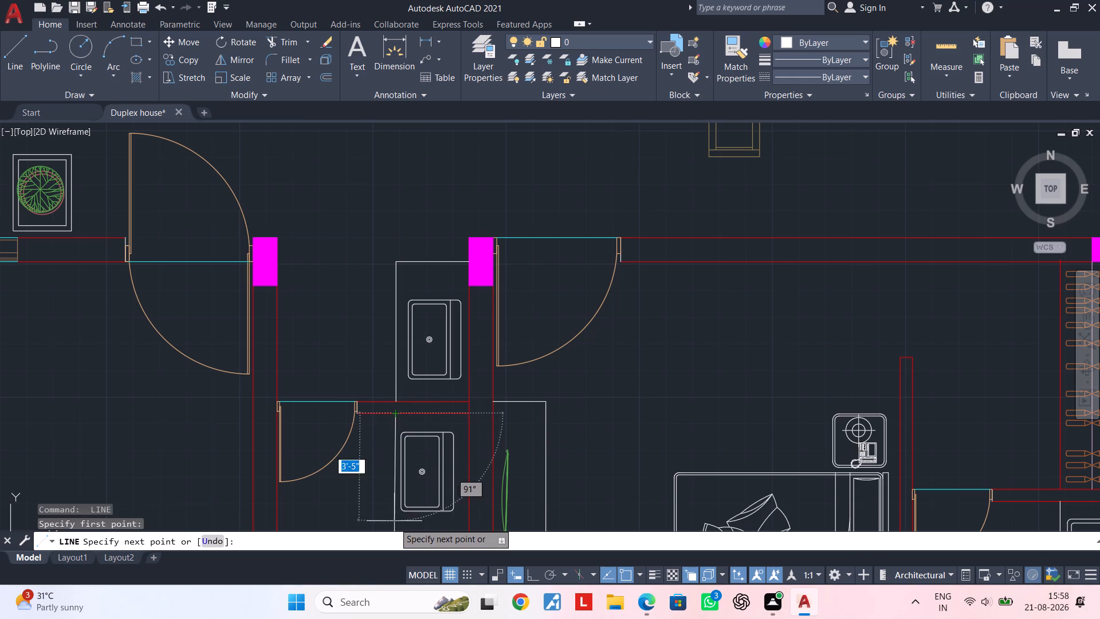
middle_click_drag(394, 506, 396, 358)
scroll(395, 381, "up", 2)
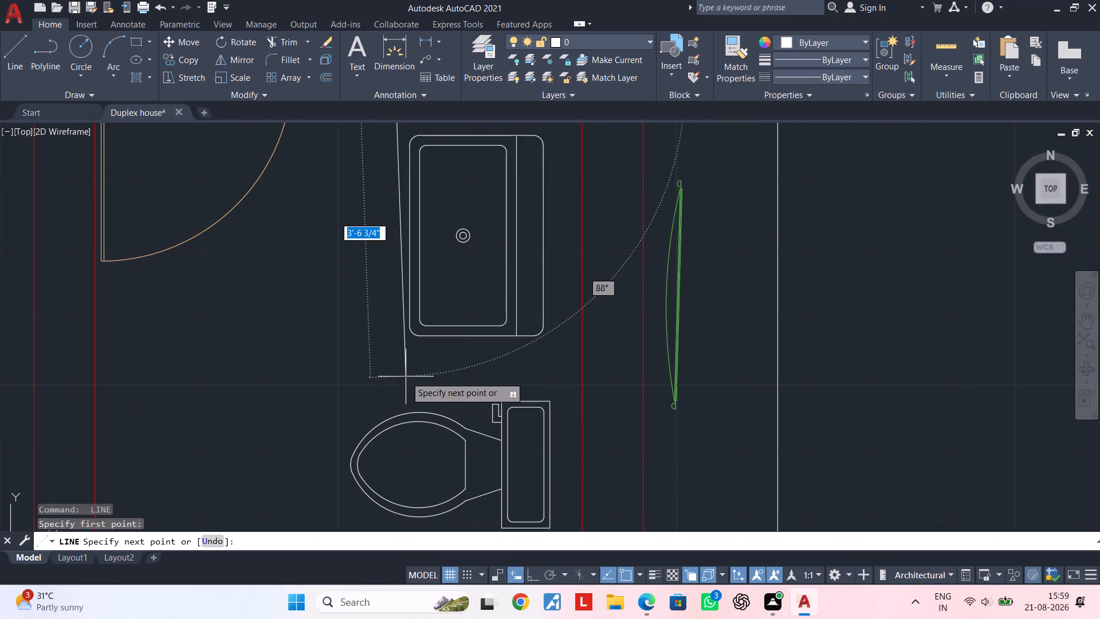
left_click(537, 574)
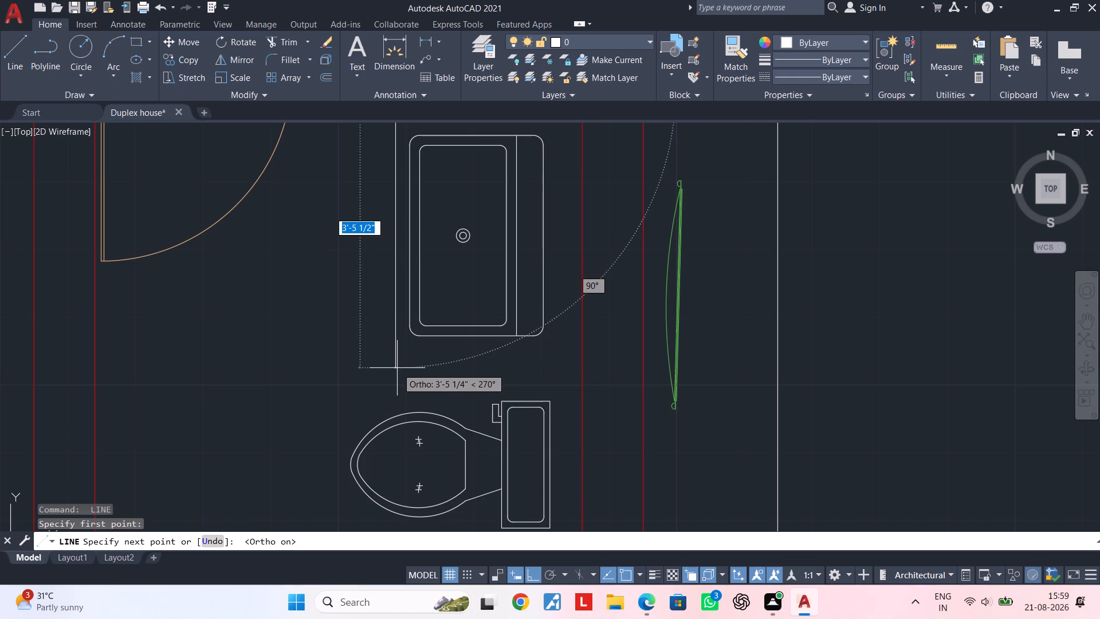
left_click(397, 368)
left_click(582, 369)
key("Escape")
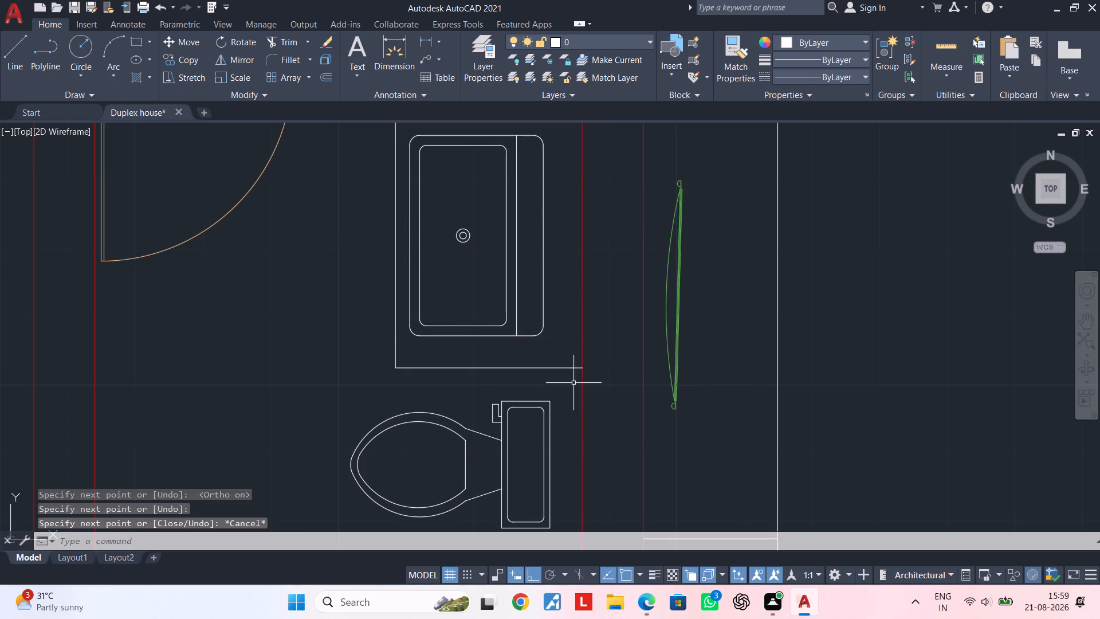
Draw a straight line down from the small toilet's counter edge along the back of the toilet tank.
middle_click_drag(559, 381, 532, 324)
key("space")
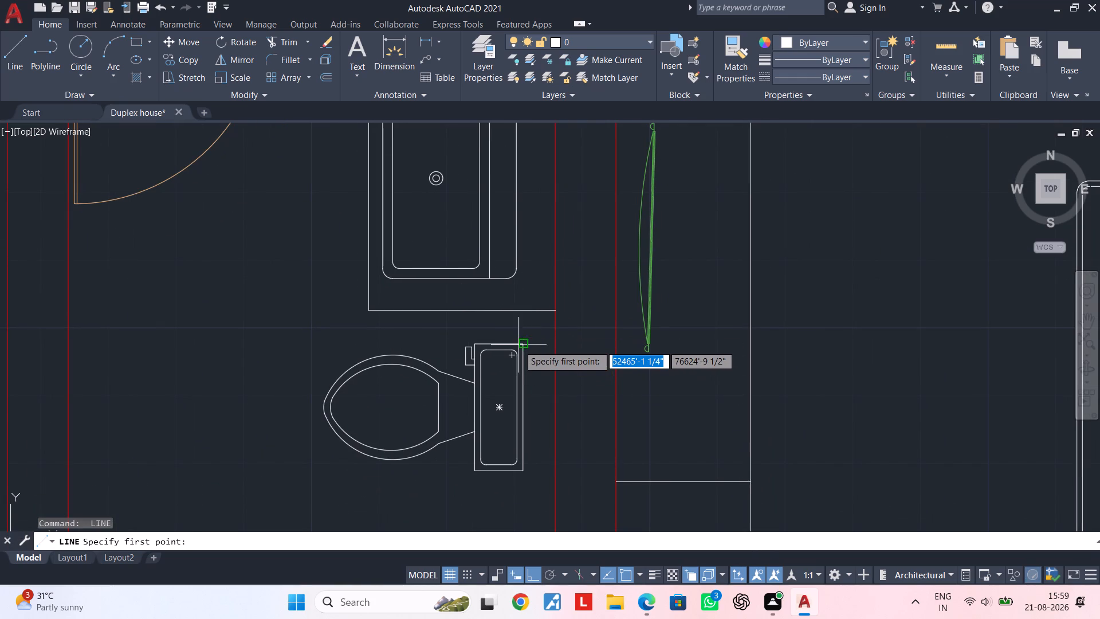
left_click(522, 309)
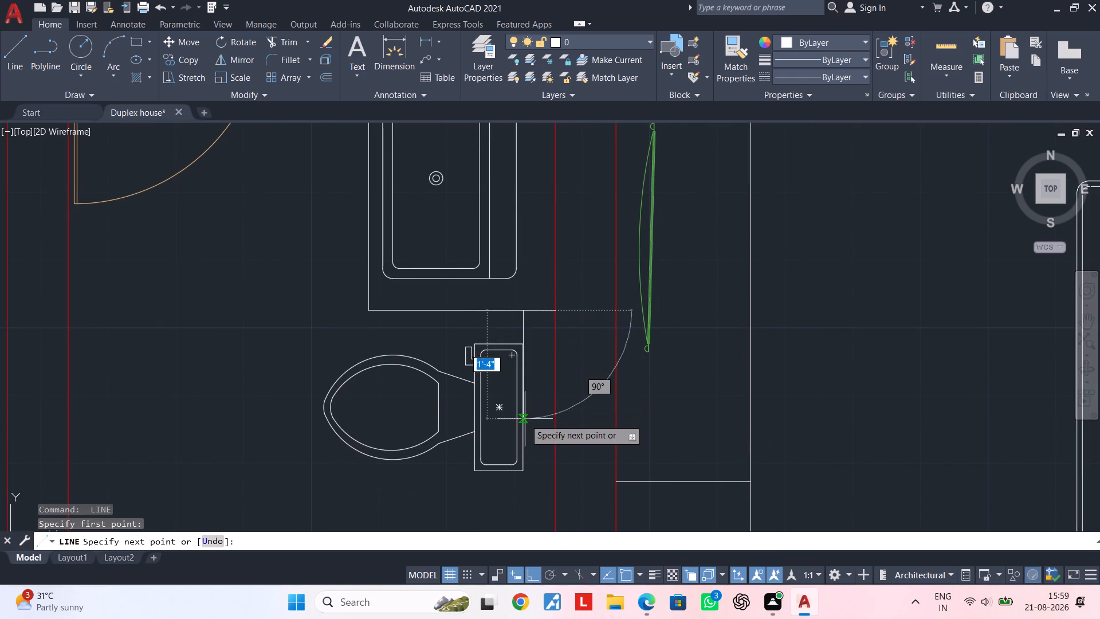
middle_click_drag(527, 381, 526, 268)
scroll(506, 424, "down", 1)
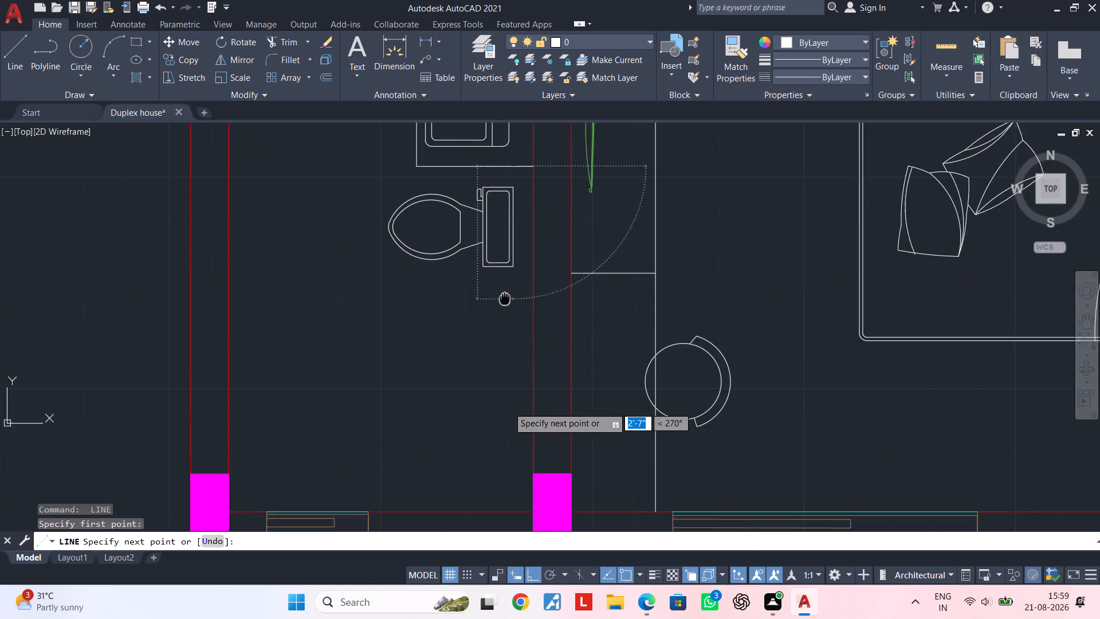
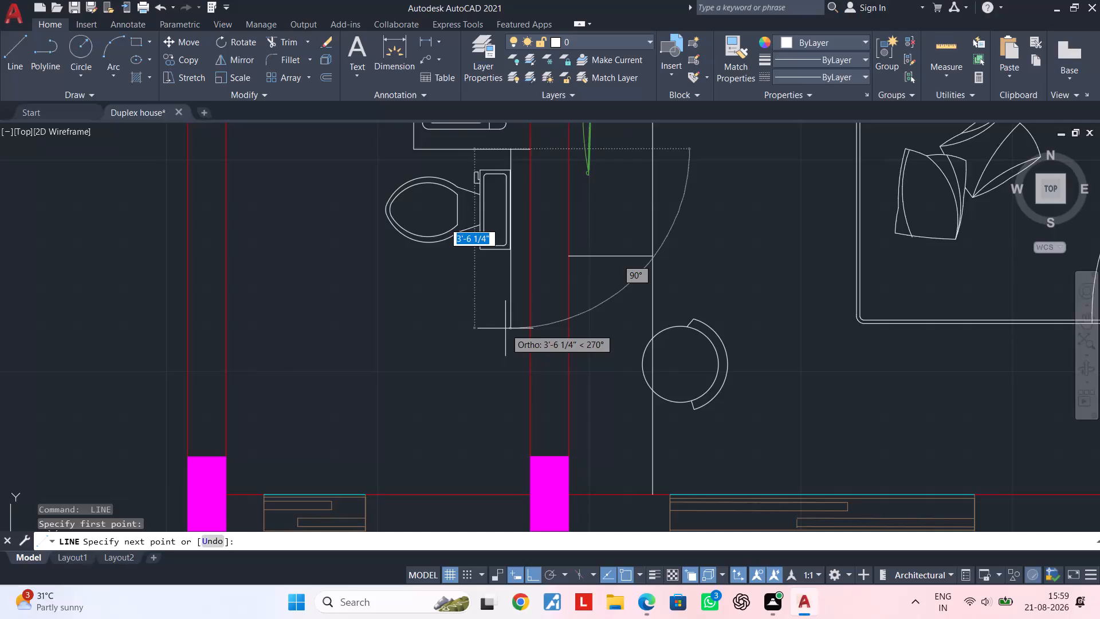
Finish the vertical line behind the toilet, running from the washbasin counter down to the bathroom's lower wall.
left_click(510, 492)
key("Escape")
key("Escape")
middle_click_drag(454, 362, 486, 361)
key("Escape")
key("Escape")
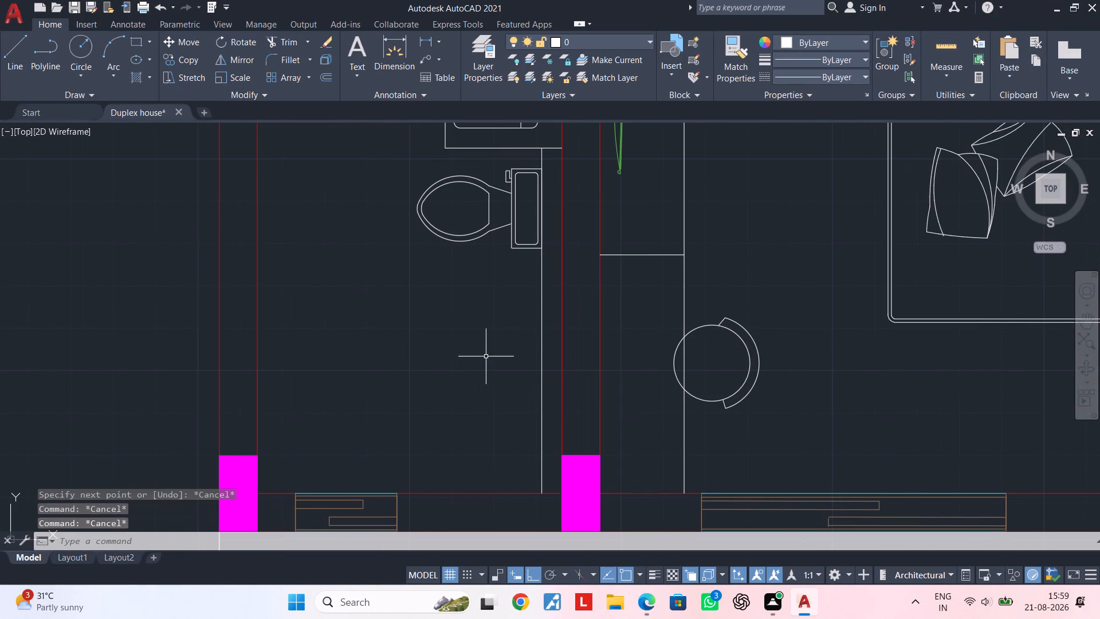
Draw a horizontal line across the bathroom just below the toilet, from the right wall to the left wall.
key("l")
key("space")
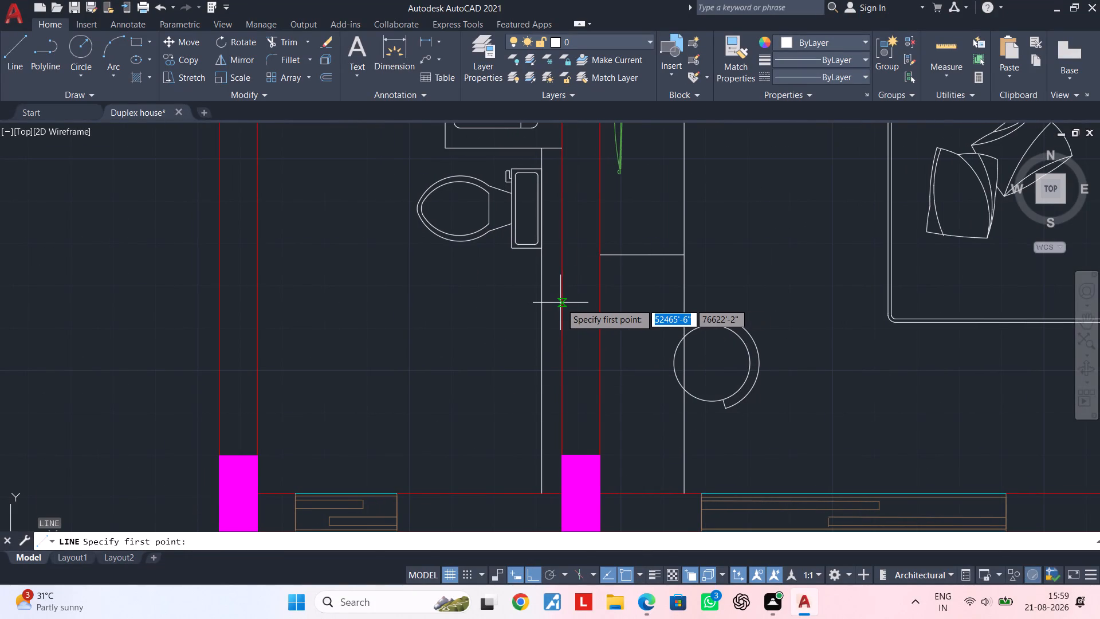
left_click(561, 303)
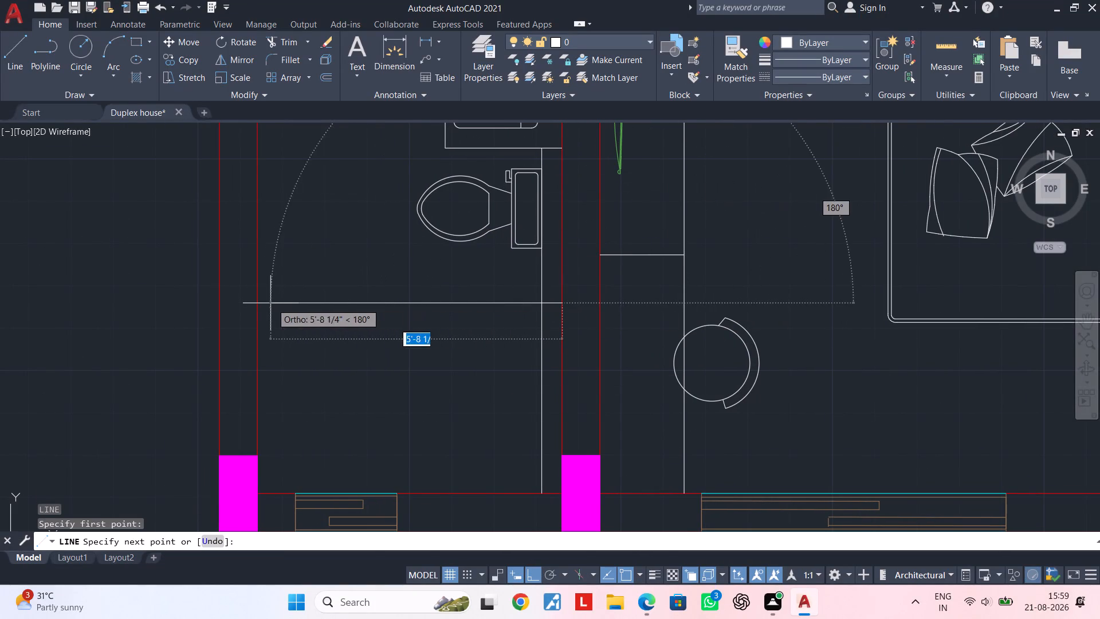
left_click(260, 303)
key("Escape")
key("Escape")
Trim off the part of the vertical line behind the toilet that extends below the new horizontal line.
key("t")
key("r")
key("space")
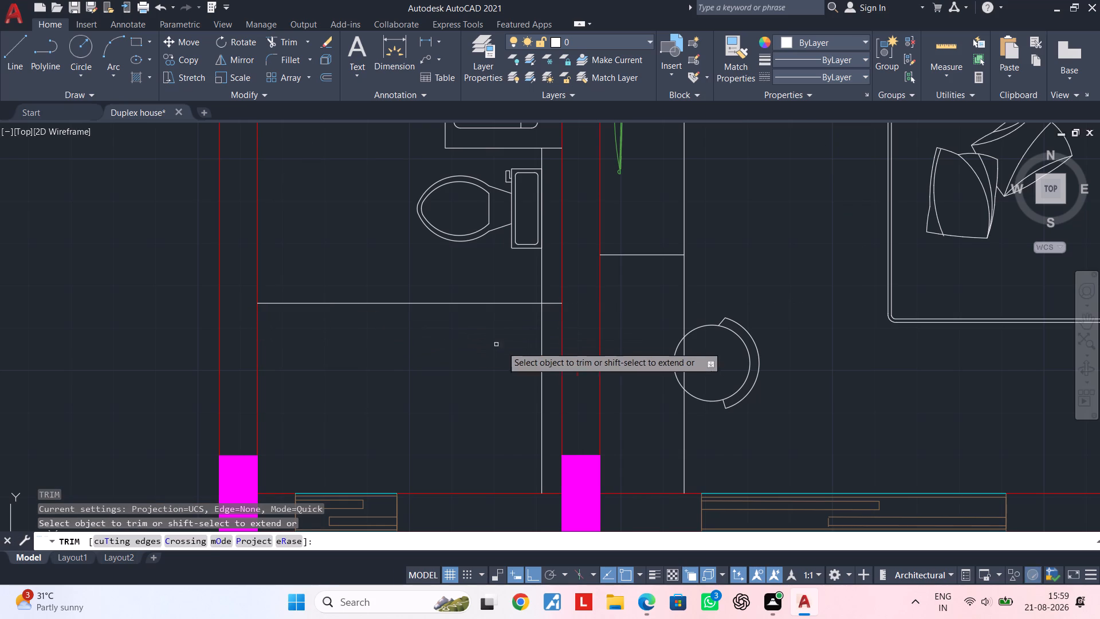
left_click(541, 344)
middle_click_drag(492, 344, 562, 355)
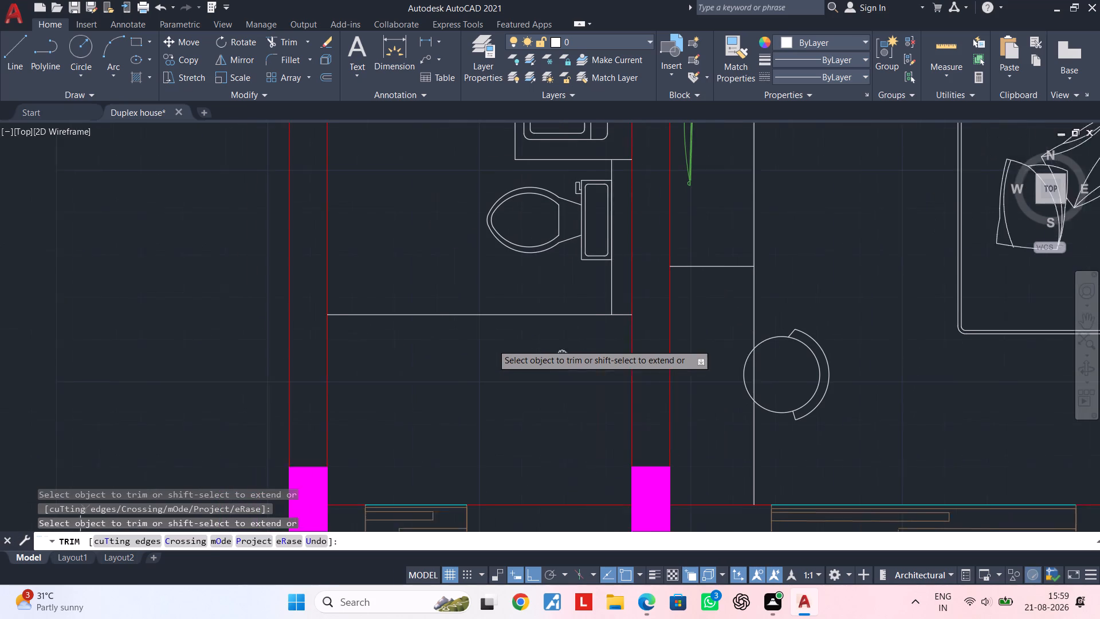
middle_click_drag(562, 355, 573, 356)
key("Escape")
key("Escape")
key("Escape")
key("Escape")
Draw a second wall-to-wall horizontal line immediately below the first one to form a thin partition.
key("l")
key("space")
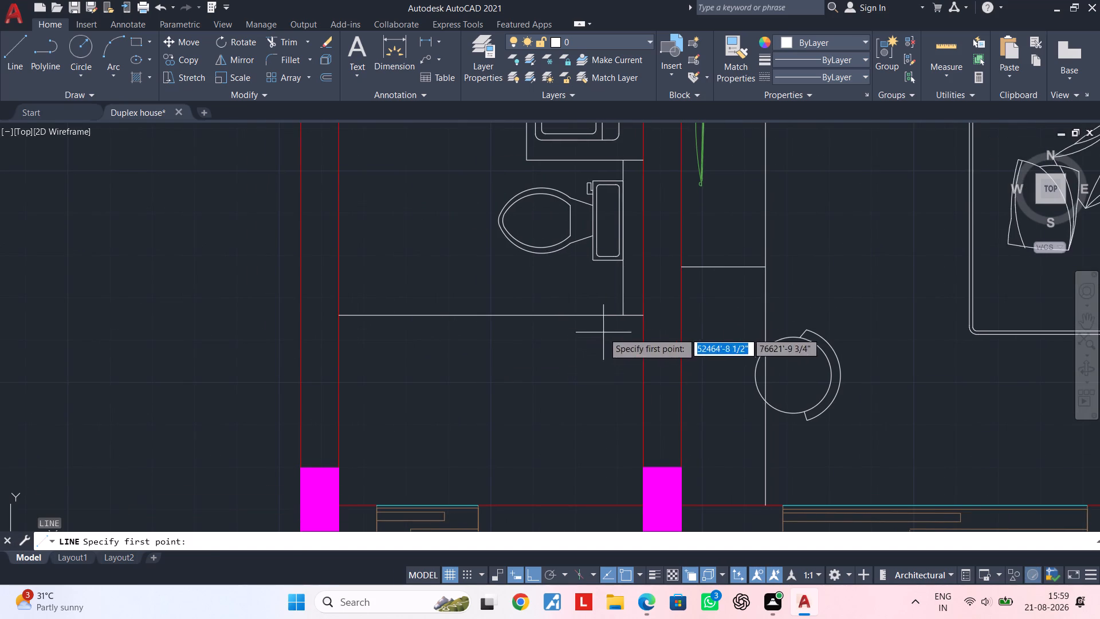
scroll(647, 318, "up", 5)
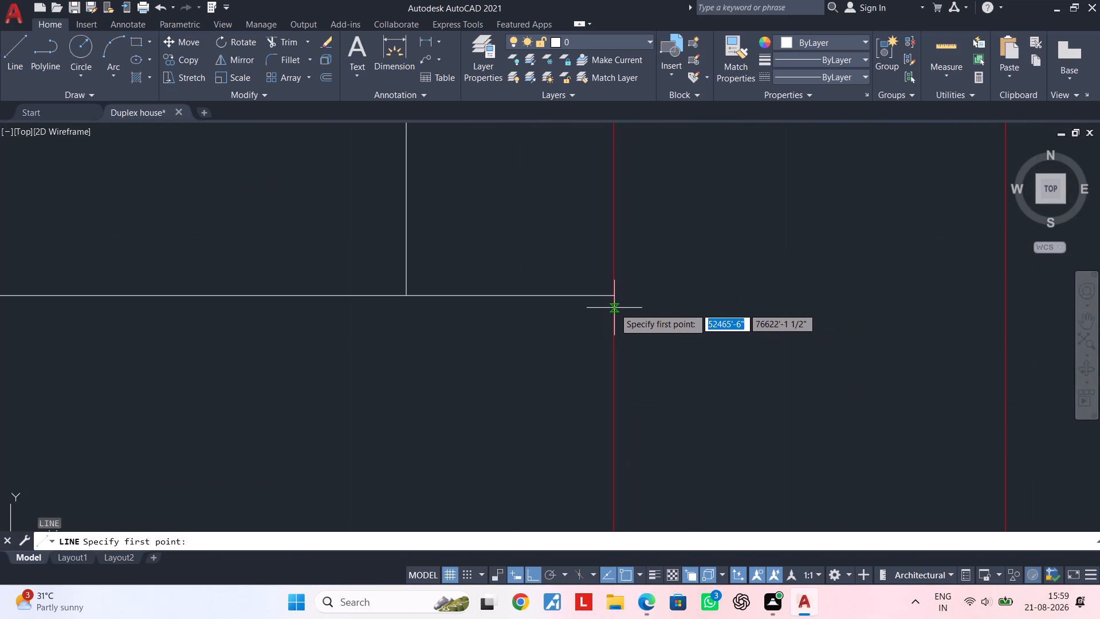
left_click(614, 304)
scroll(367, 327, "down", 3)
middle_click_drag(344, 334, 759, 303)
scroll(387, 323, "down", 2)
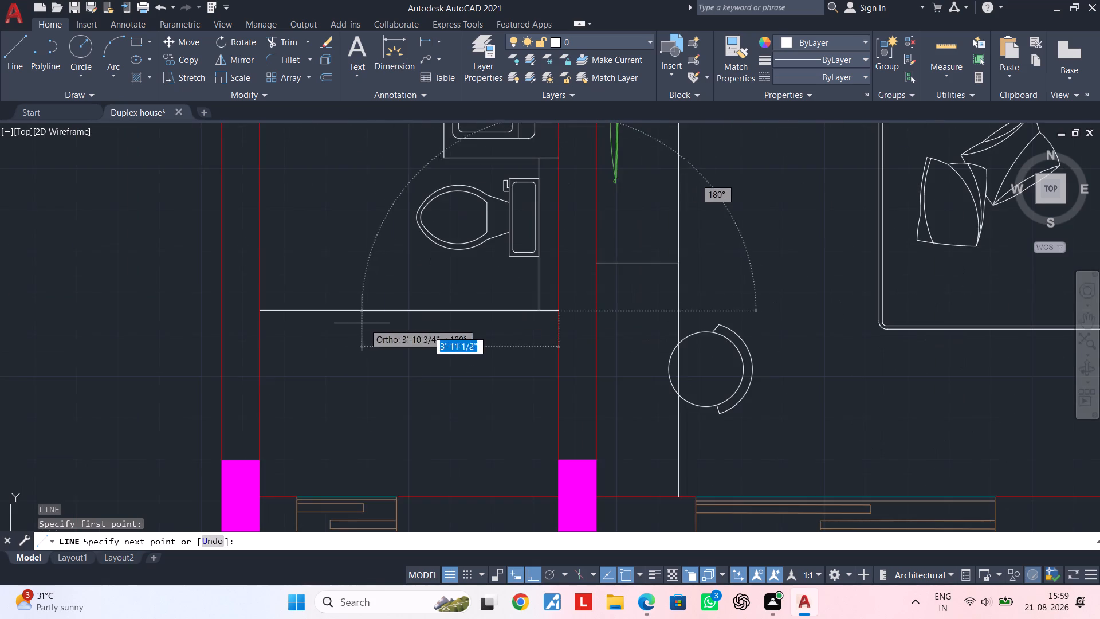
scroll(273, 323, "up", 2)
left_click(235, 291)
key("Escape")
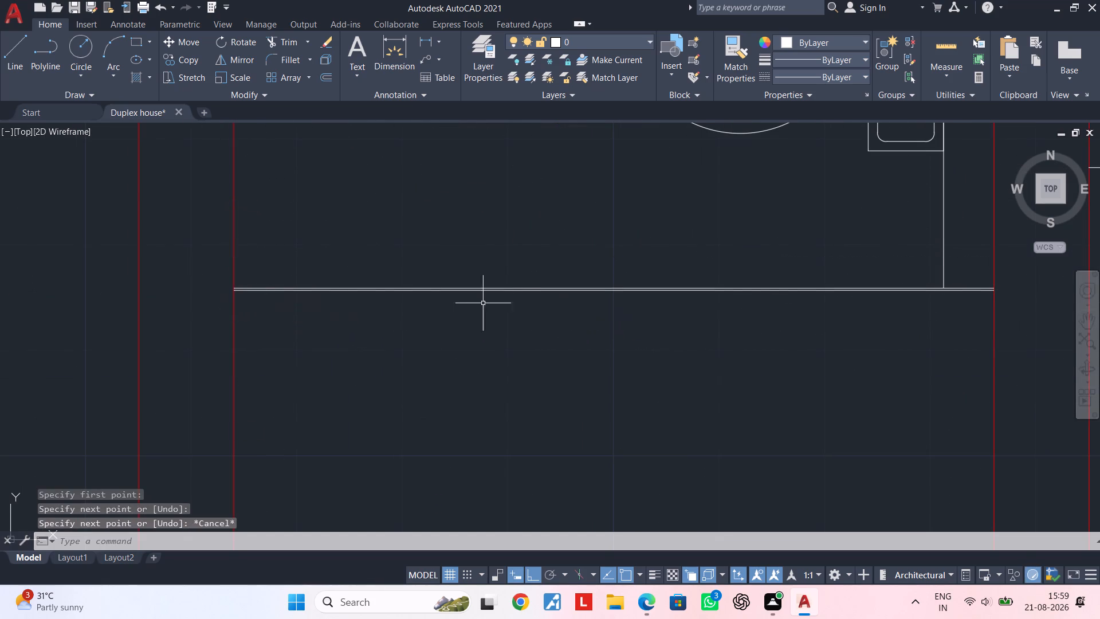
Draw a short vertical line joining the two closely spaced partition lines, partway along the bathroom's width.
middle_click_drag(533, 307, 341, 335)
key("Escape")
scroll(341, 335, "up", 1)
key("Escape")
key("l")
key("space")
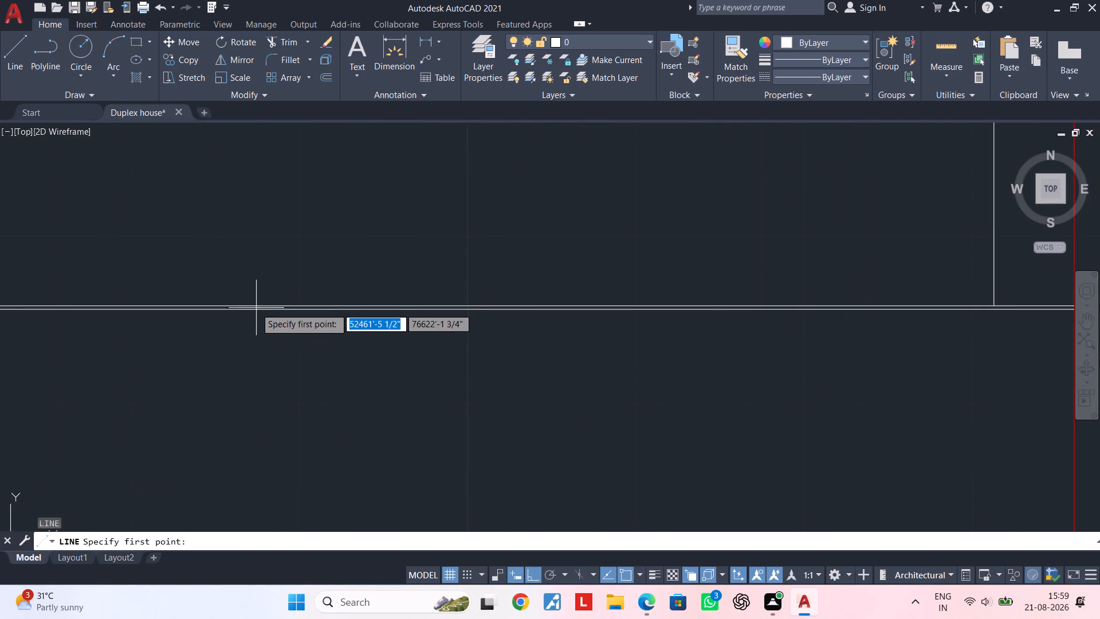
scroll(250, 297, "up", 2)
scroll(278, 298, "down", 4)
middle_click_drag(315, 329, 383, 340)
scroll(365, 320, "up", 5)
left_click(387, 327)
left_click(387, 339)
key("Escape")
key("Escape")
key("Escape")
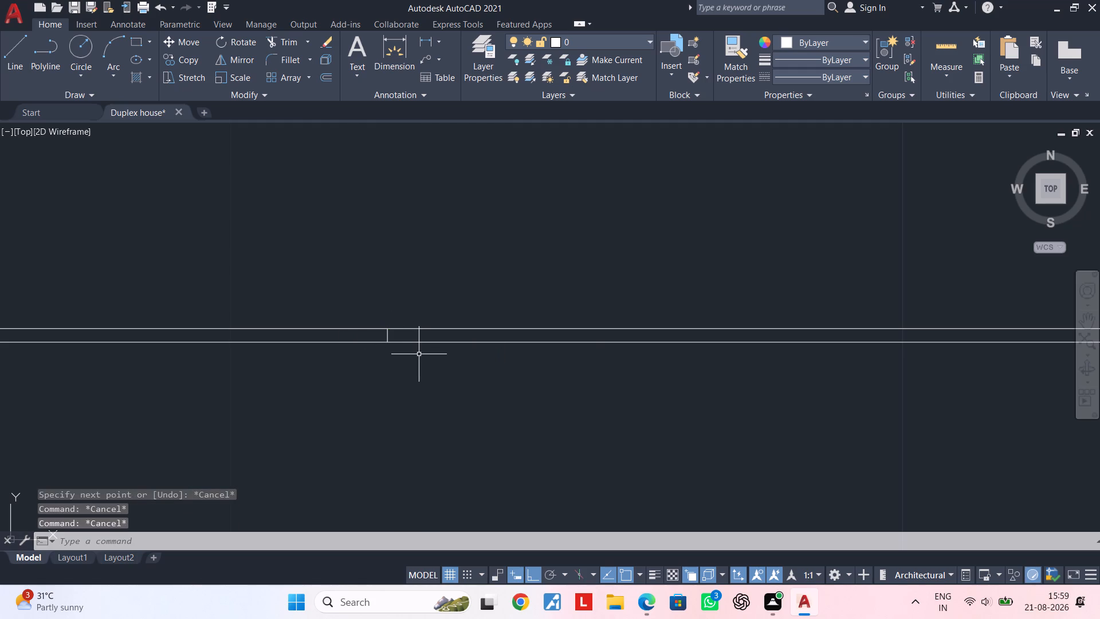
Trim both partition lines to the left of the short vertical line, leaving a closed end.
key("t")
key("r")
key("space")
left_click_drag(351, 369, 351, 360)
key("Escape")
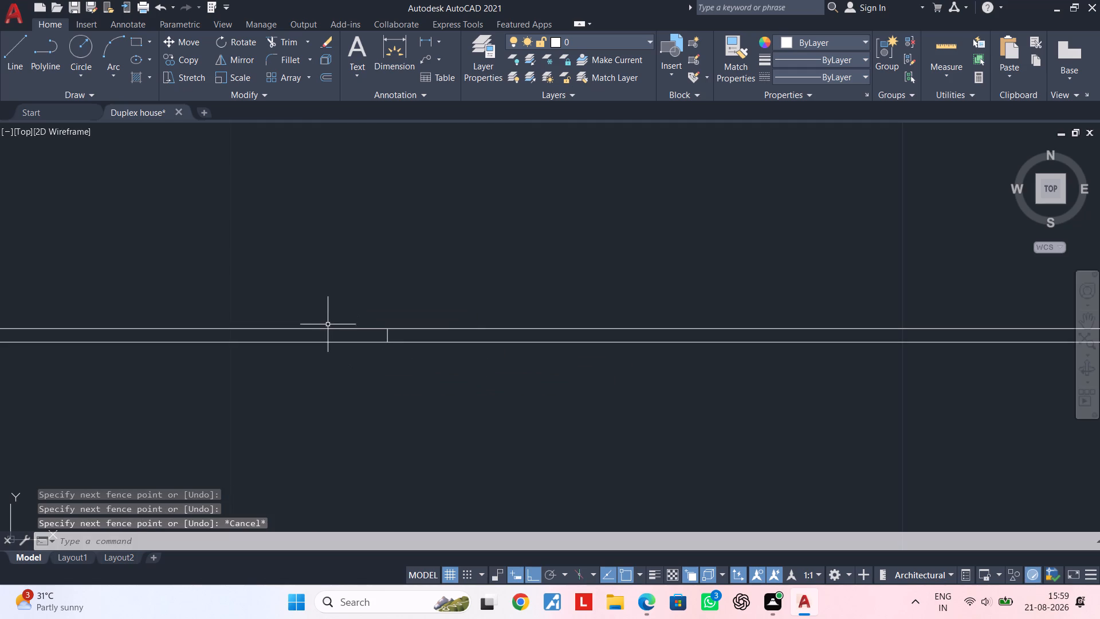
key("space")
left_click(323, 374)
left_click(308, 283)
middle_click_drag(331, 338, 467, 338)
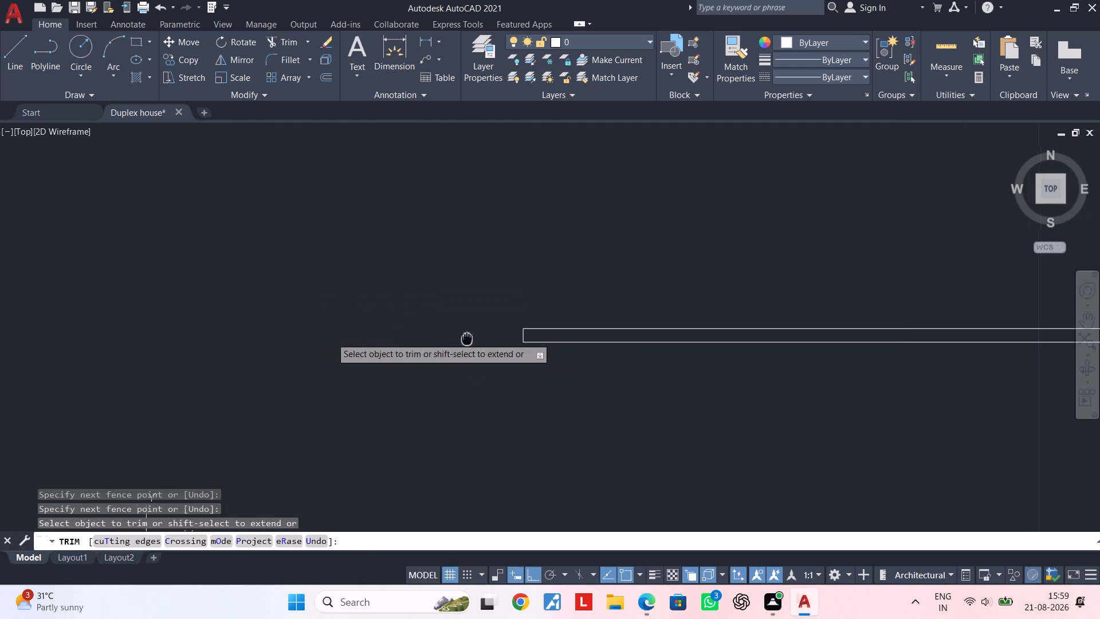
key("Escape")
middle_click_drag(467, 338, 469, 338)
key("Escape")
key("space")
key("Escape")
key("Escape")
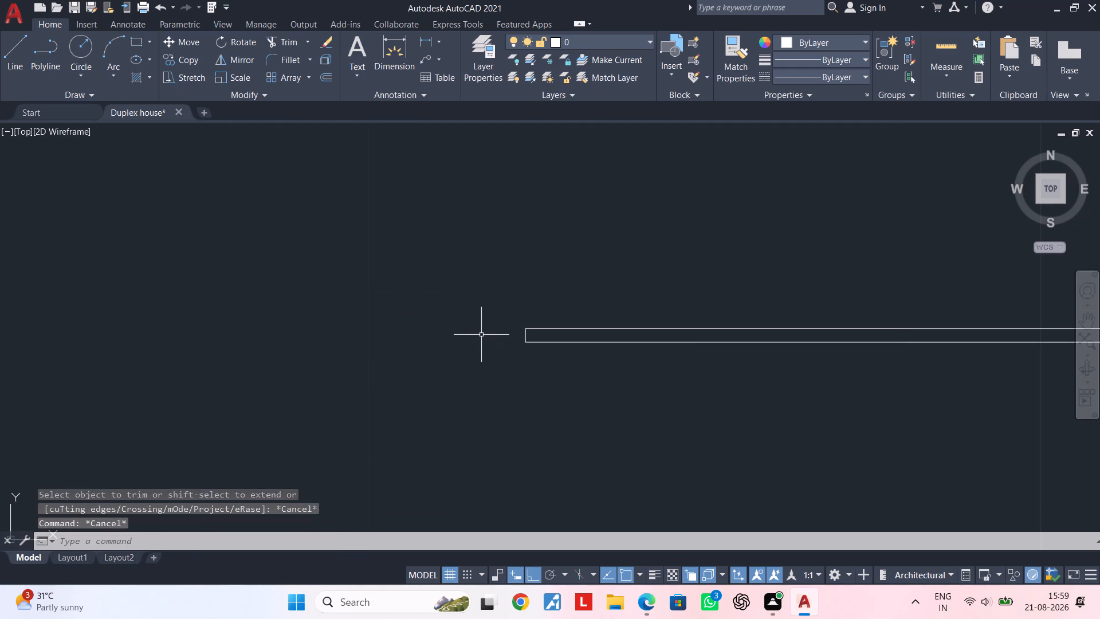
Draw a single horizontal line from the midpoint of the partition's closed end to the bathroom's left wall.
key("l")
key("space")
scroll(525, 342, "up", 2)
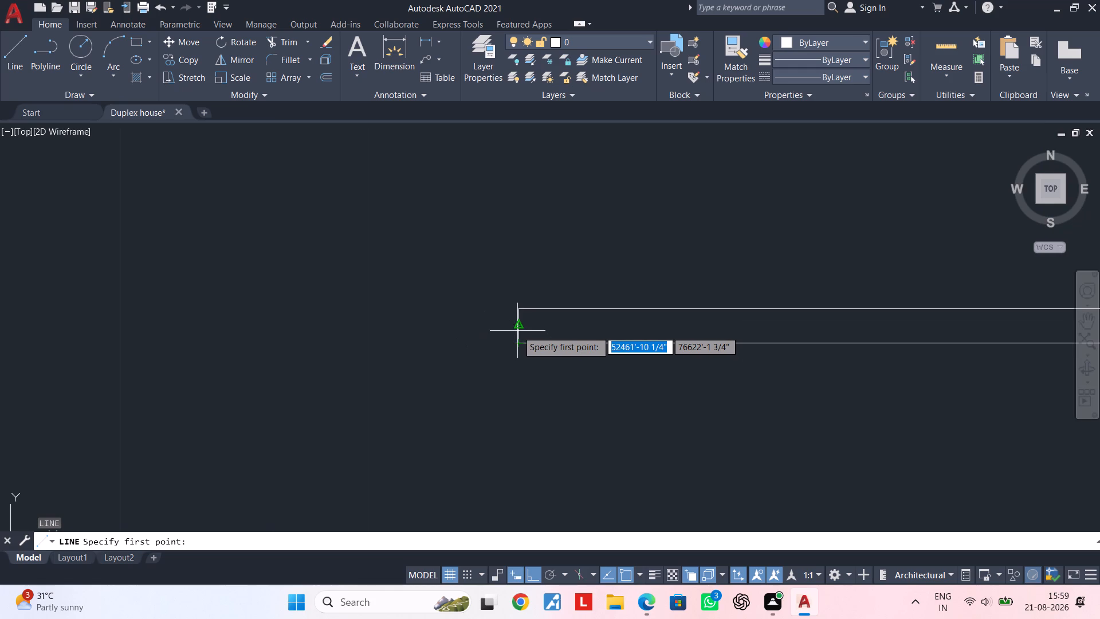
left_click(519, 330)
scroll(186, 332, "down", 3)
middle_click_drag(237, 332, 572, 311)
scroll(443, 325, "down", 3)
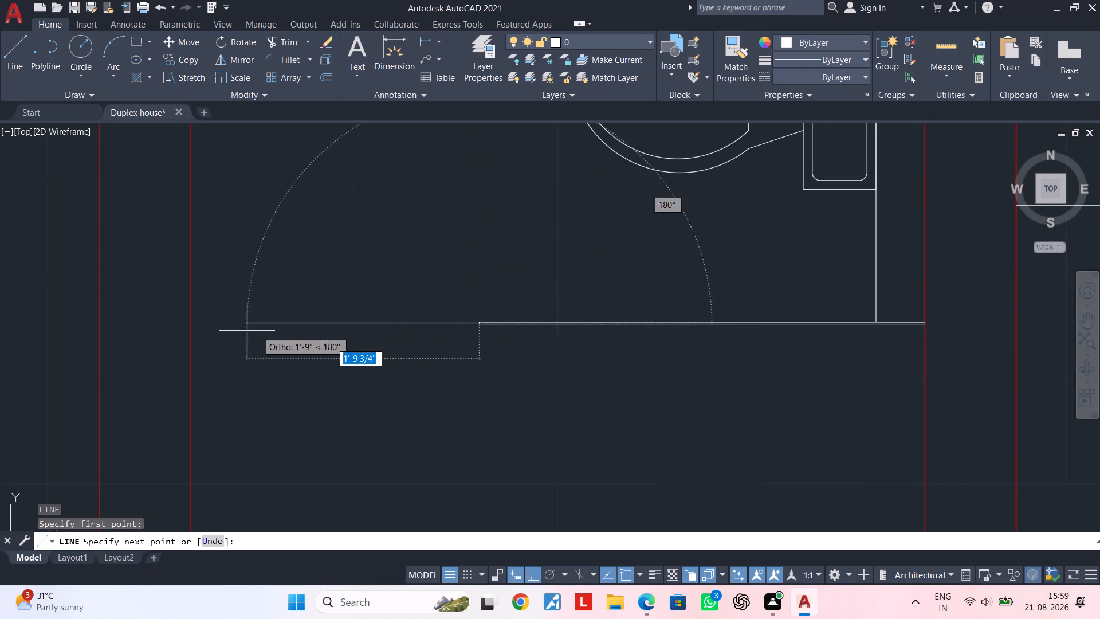
left_click(194, 324)
key("Escape")
Move the washbasin above the toilet slightly to the right on its counter.
scroll(283, 345, "down", 3)
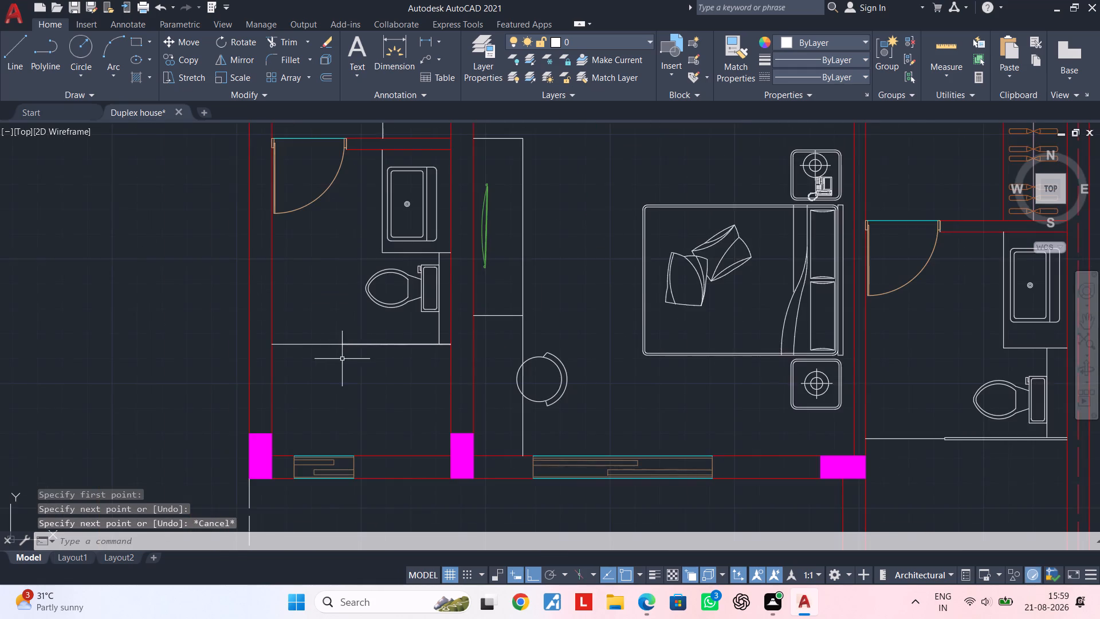
scroll(342, 360, "down", 1)
middle_click_drag(347, 366, 395, 378)
key("Escape")
scroll(363, 340, "up", 1)
middle_click_drag(367, 338, 394, 330)
key("Escape")
key("Escape")
middle_click_drag(419, 318, 411, 362)
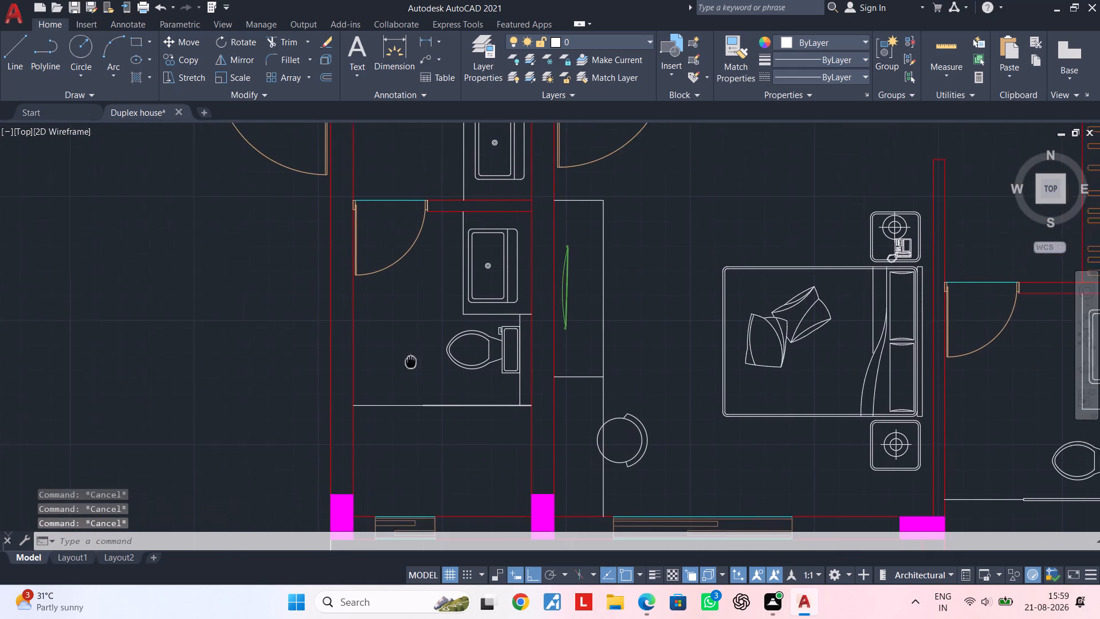
middle_click_drag(411, 362, 395, 391)
key("Escape")
key("Escape")
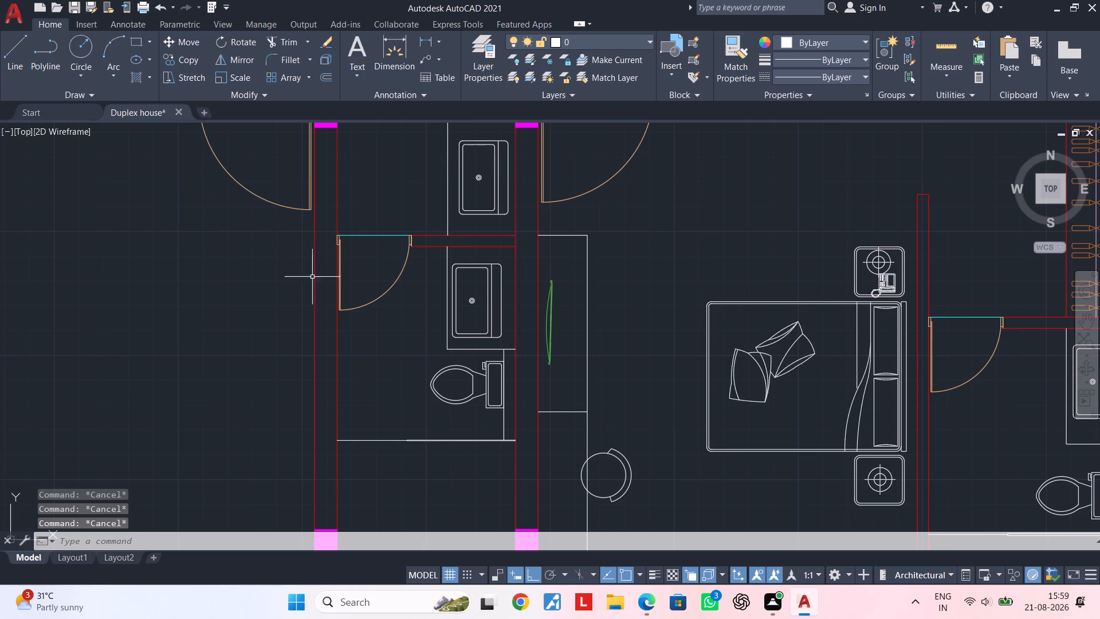
left_click(493, 284)
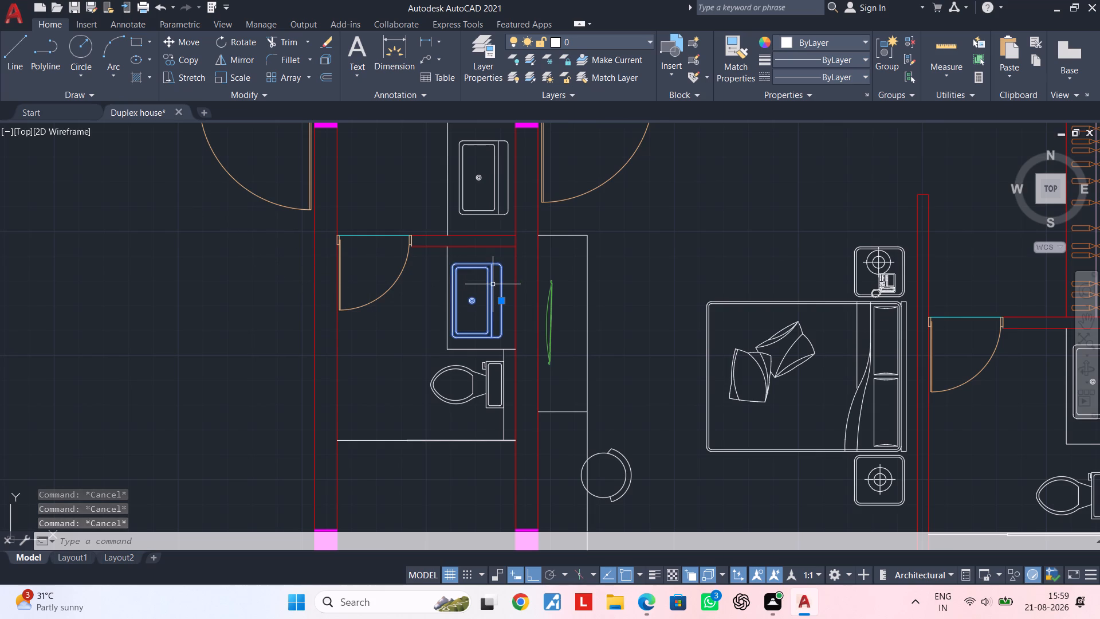
type("M")
key("space")
left_click(473, 298)
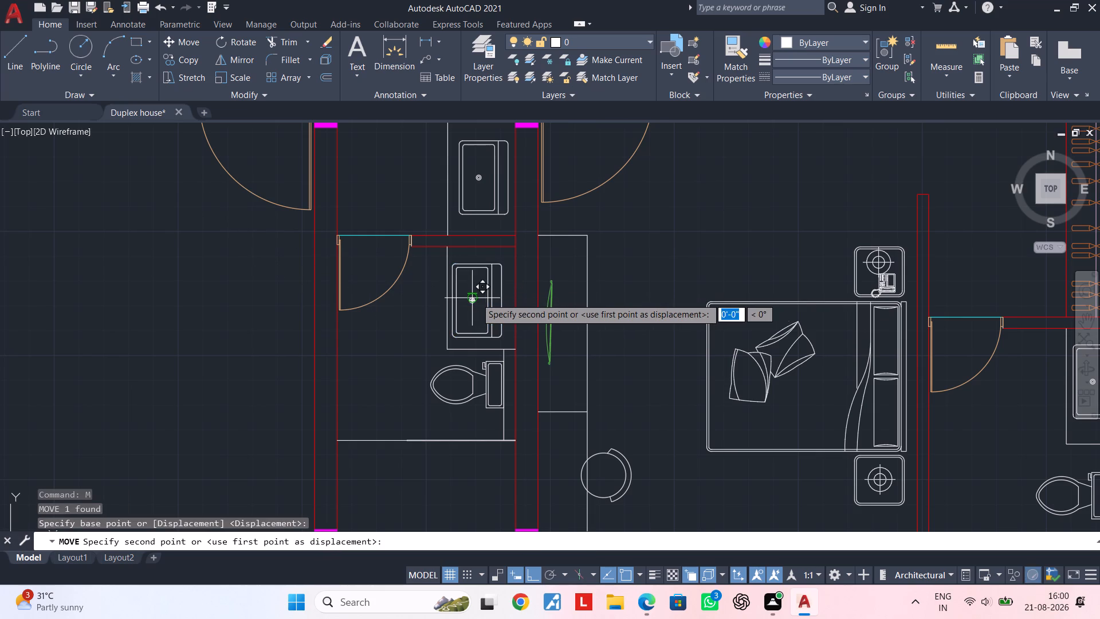
left_click(480, 298)
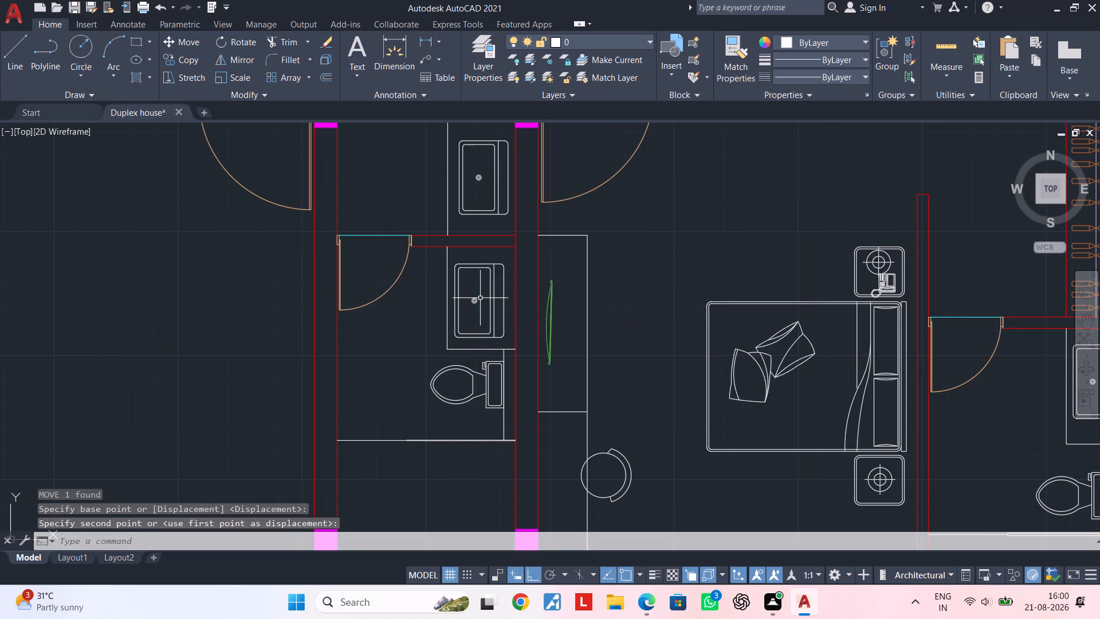
key("Escape")
Draw a narrow upright rectangle 9" high on the upper washbasin counter's top edge, level with the adjacent column's top.
scroll(484, 297, "down", 1)
middle_click_drag(484, 297, 451, 324)
scroll(433, 260, "up", 1)
middle_click_drag(404, 315, 404, 356)
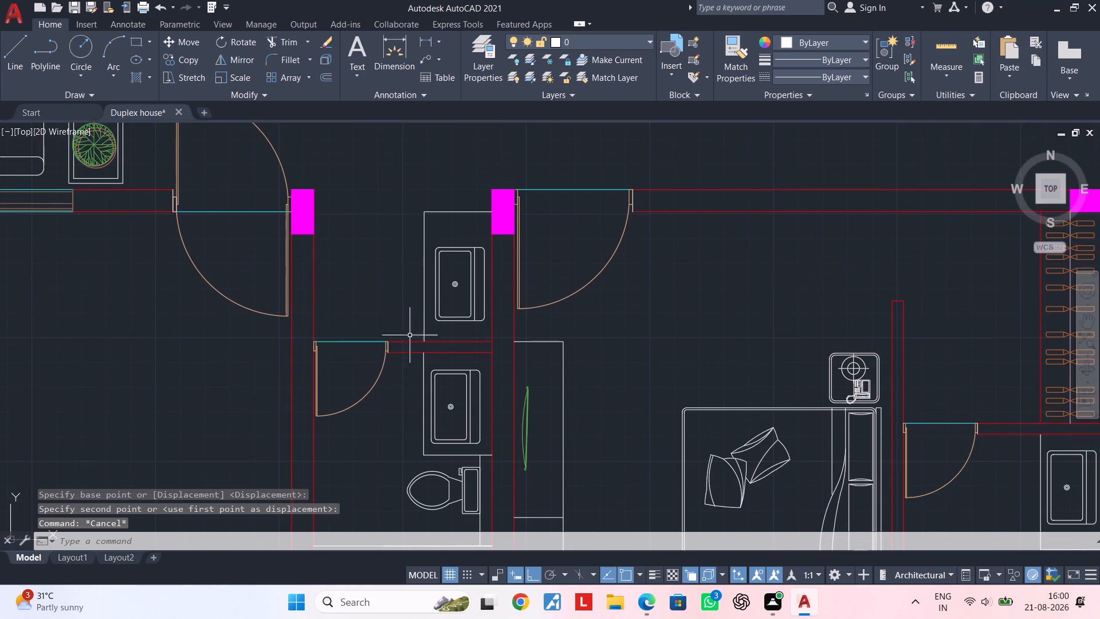
middle_click_drag(435, 221, 432, 277)
key("Escape")
key("Escape")
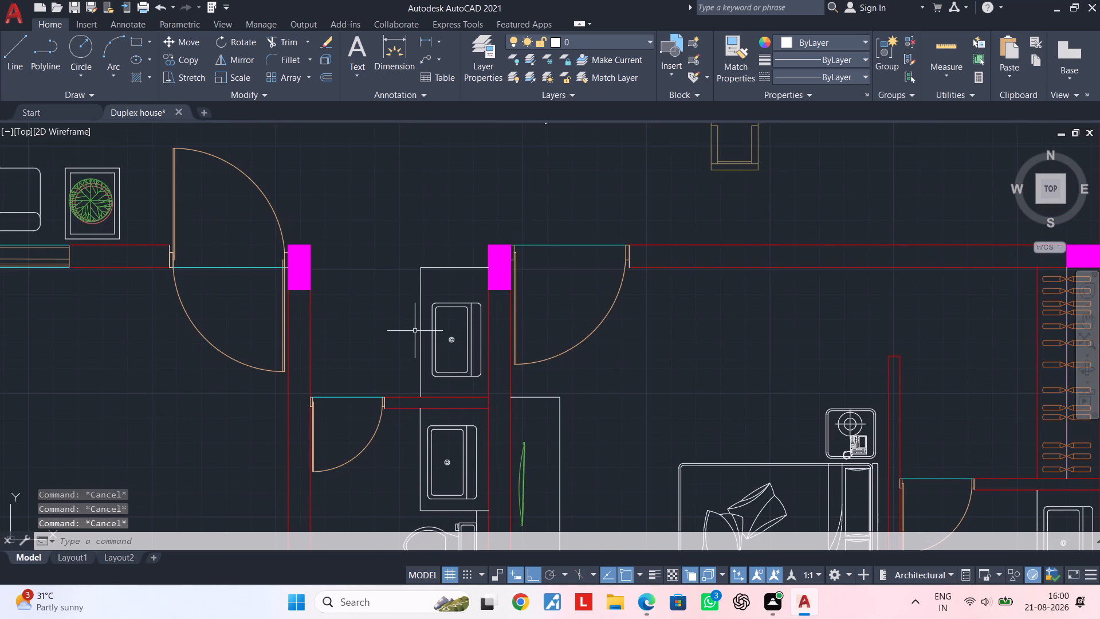
key("Escape")
key("Escape")
key("Escape")
scroll(442, 244, "up", 4)
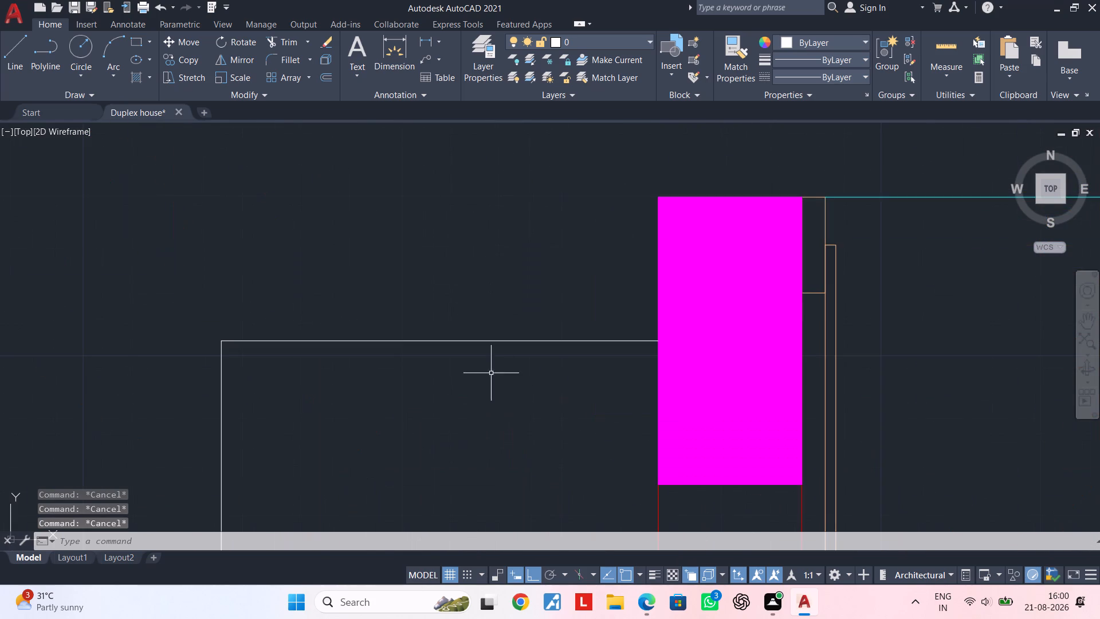
scroll(488, 369, "down", 2)
middle_click_drag(476, 350, 403, 362)
key("Escape")
key("Escape")
type("RE")
key("c")
key("space")
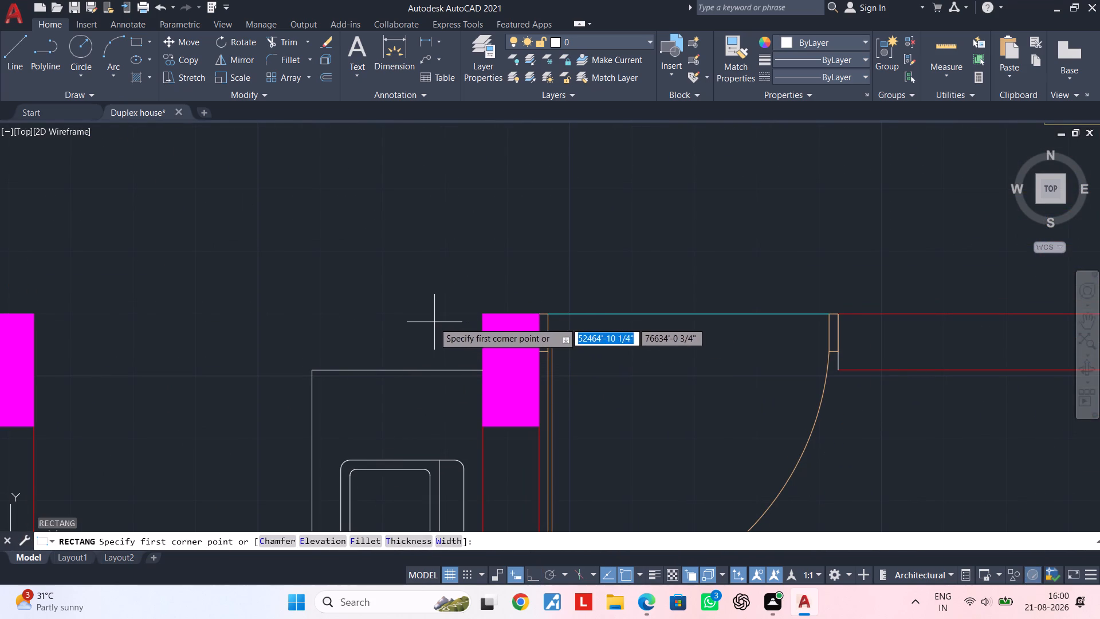
left_click(447, 370)
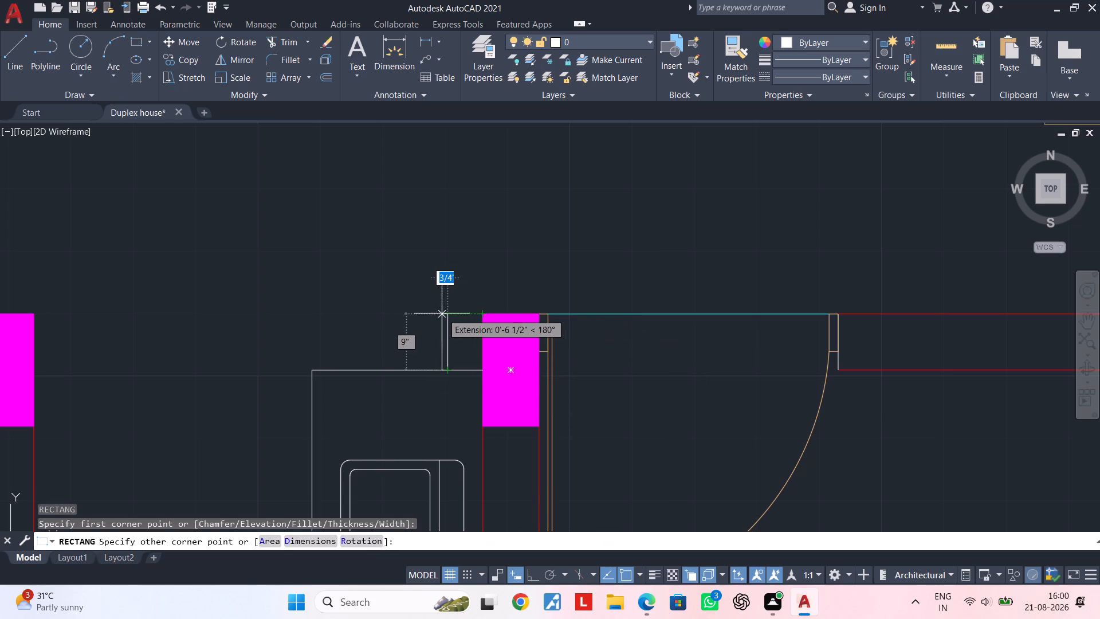
left_click(423, 314)
key("Escape")
key("Escape")
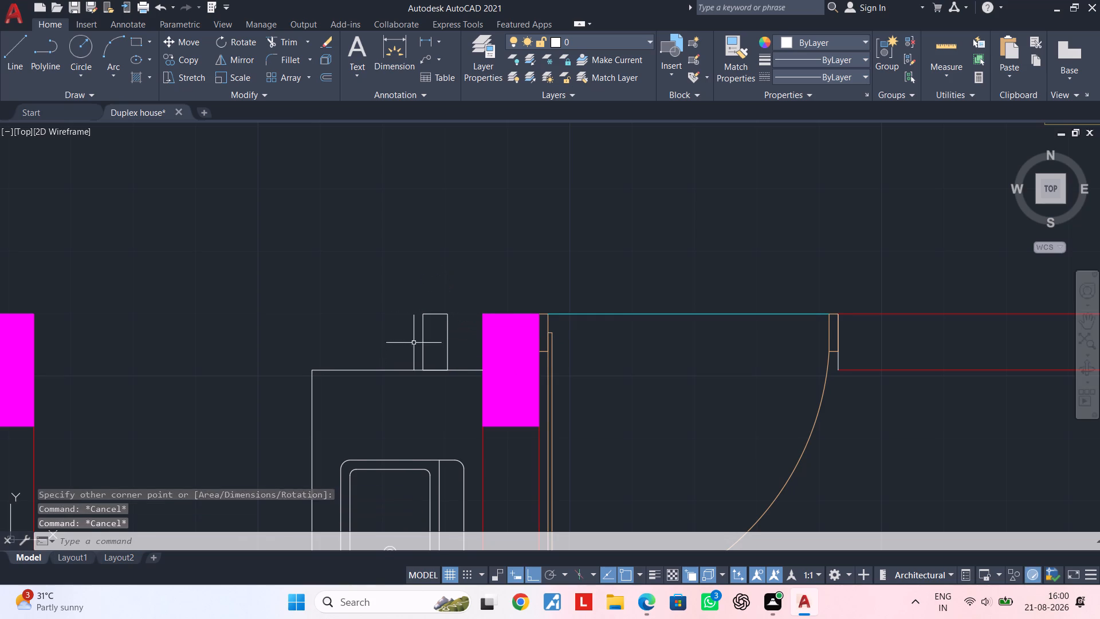
Copy the narrow rectangle three times to the left at about 9" spacing, the last copy about 2'-2 1/4" away.
middle_click(419, 343)
key("Escape")
left_click(427, 326)
key("c")
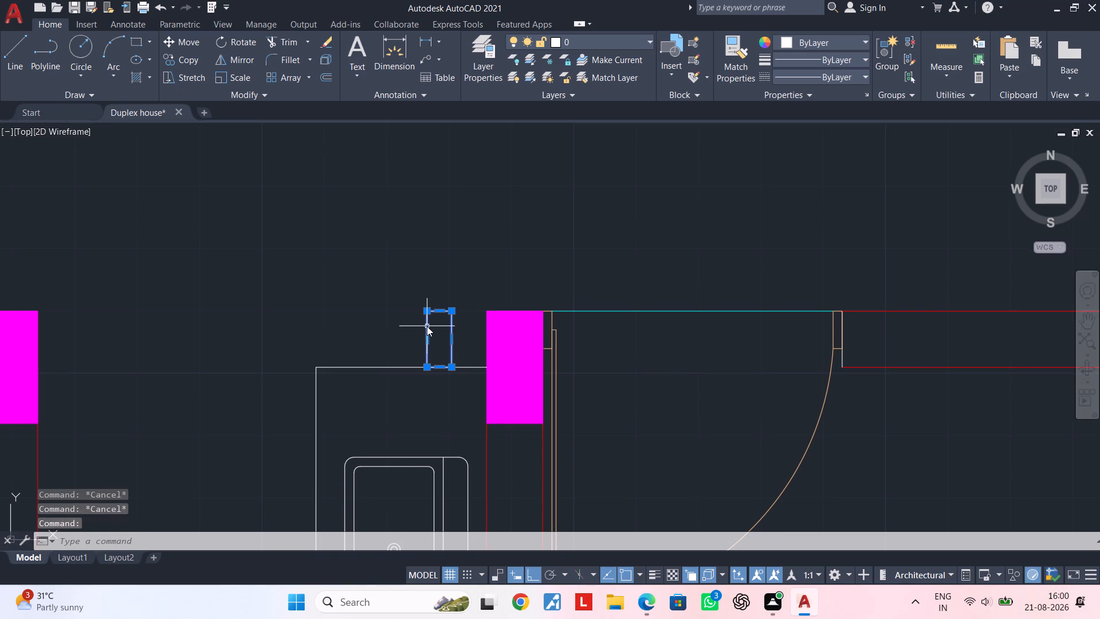
key("o")
key("space")
left_click(429, 367)
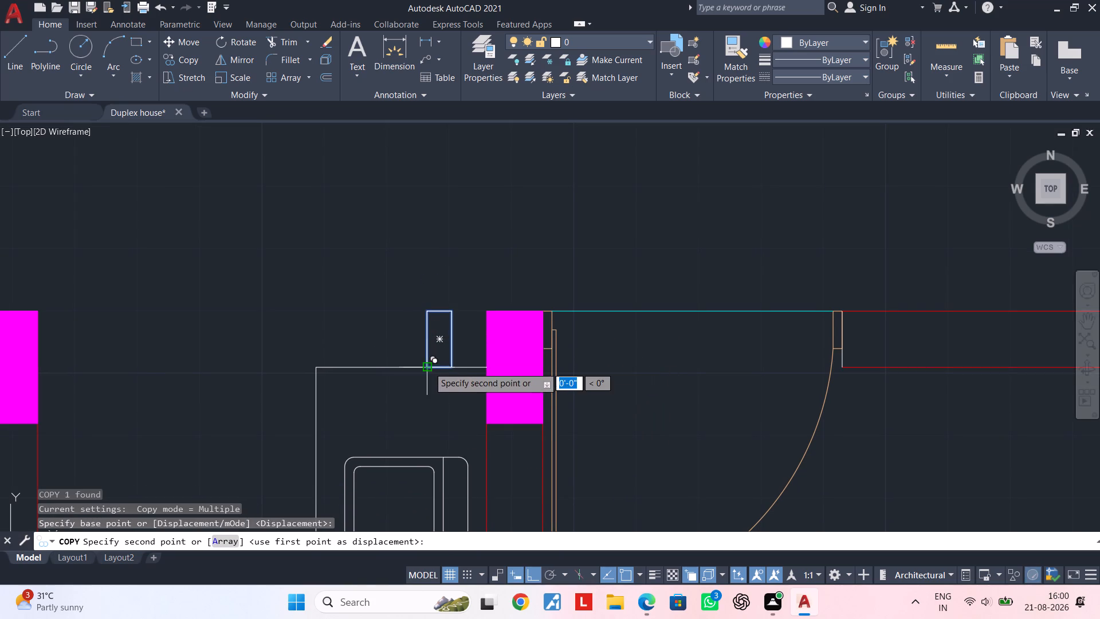
left_click(371, 370)
left_click(316, 370)
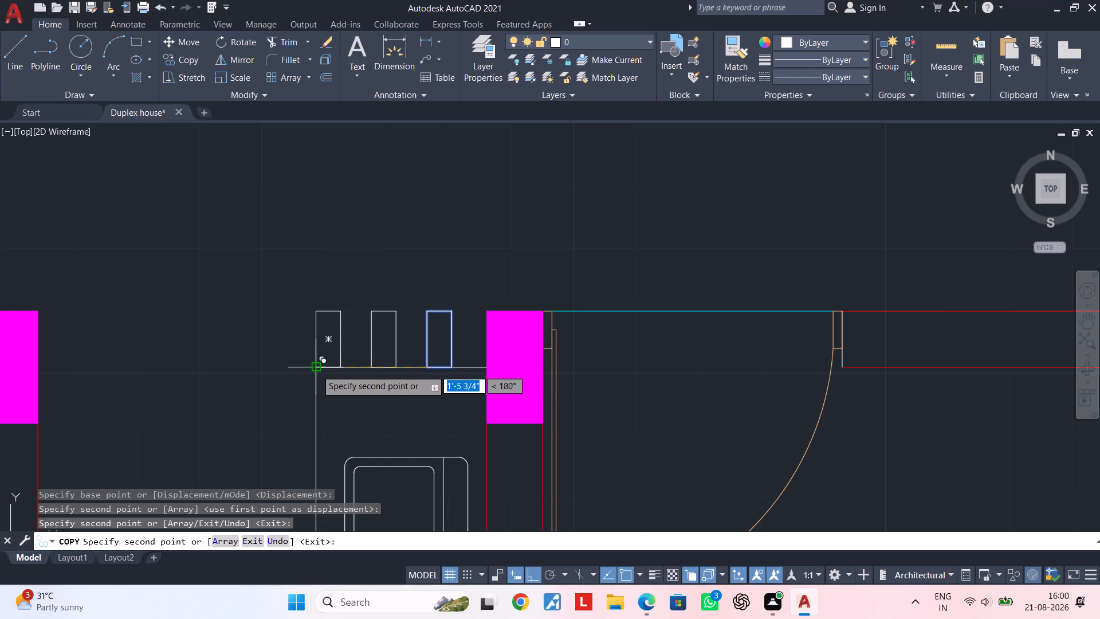
left_click(262, 370)
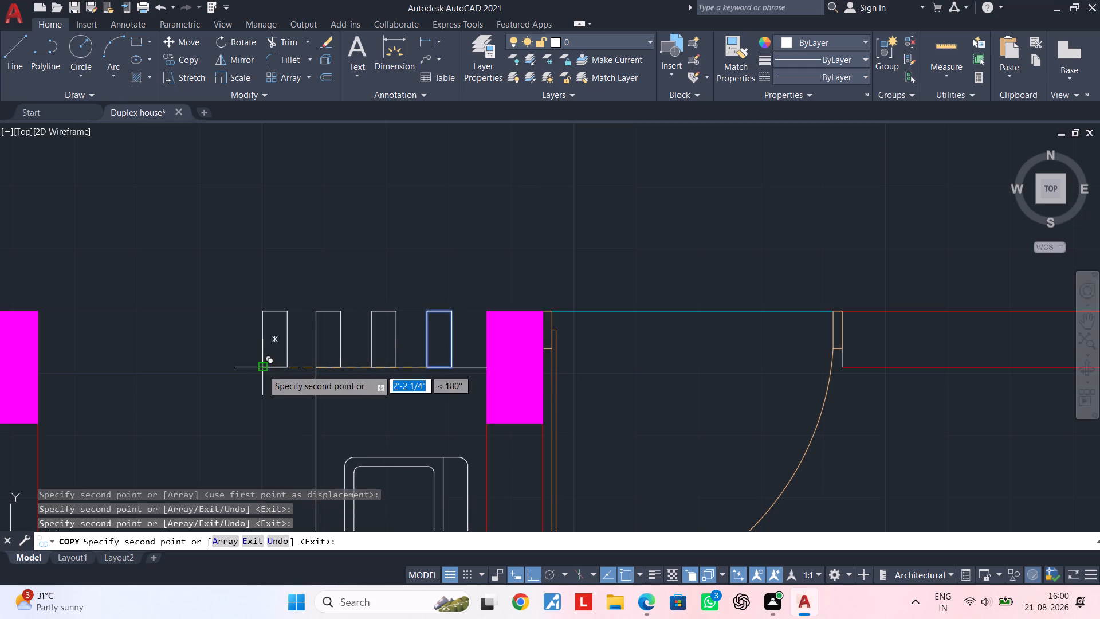
key("Escape")
key("Escape")
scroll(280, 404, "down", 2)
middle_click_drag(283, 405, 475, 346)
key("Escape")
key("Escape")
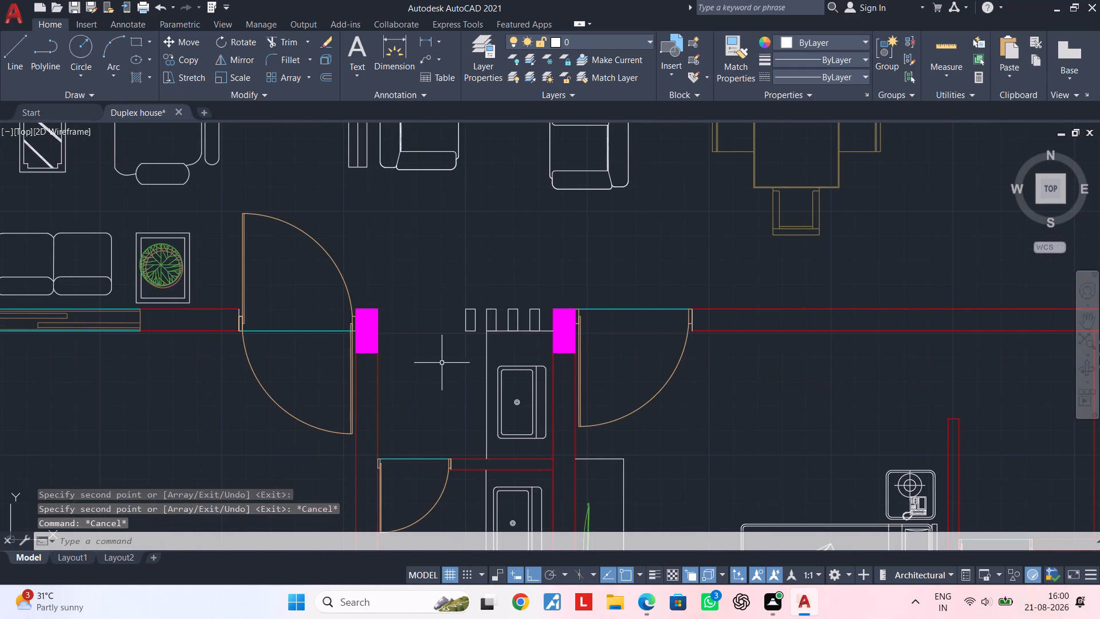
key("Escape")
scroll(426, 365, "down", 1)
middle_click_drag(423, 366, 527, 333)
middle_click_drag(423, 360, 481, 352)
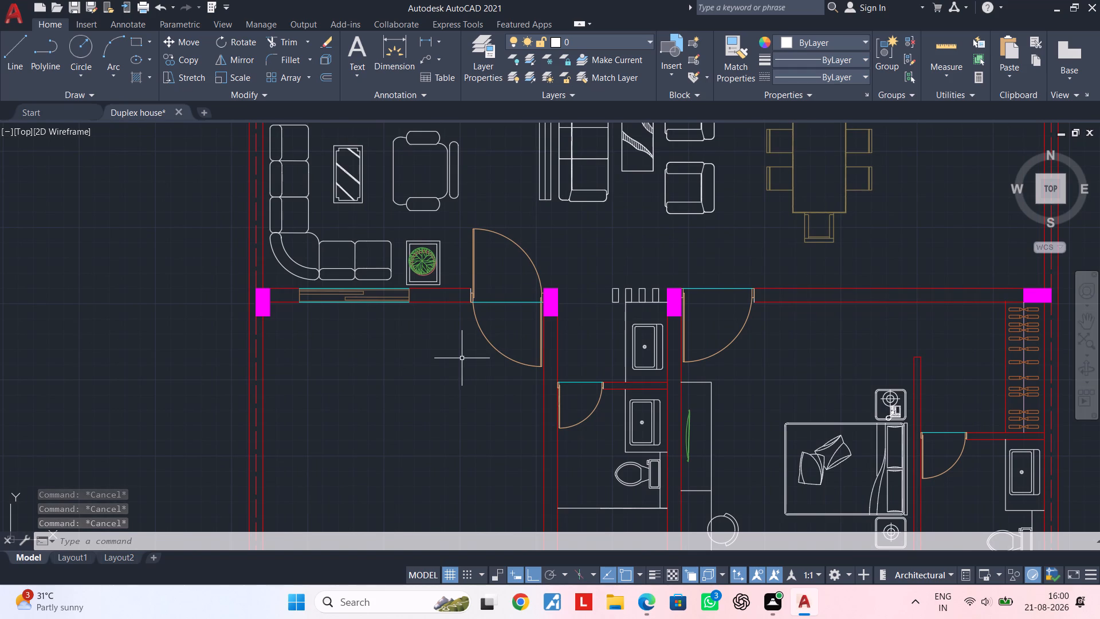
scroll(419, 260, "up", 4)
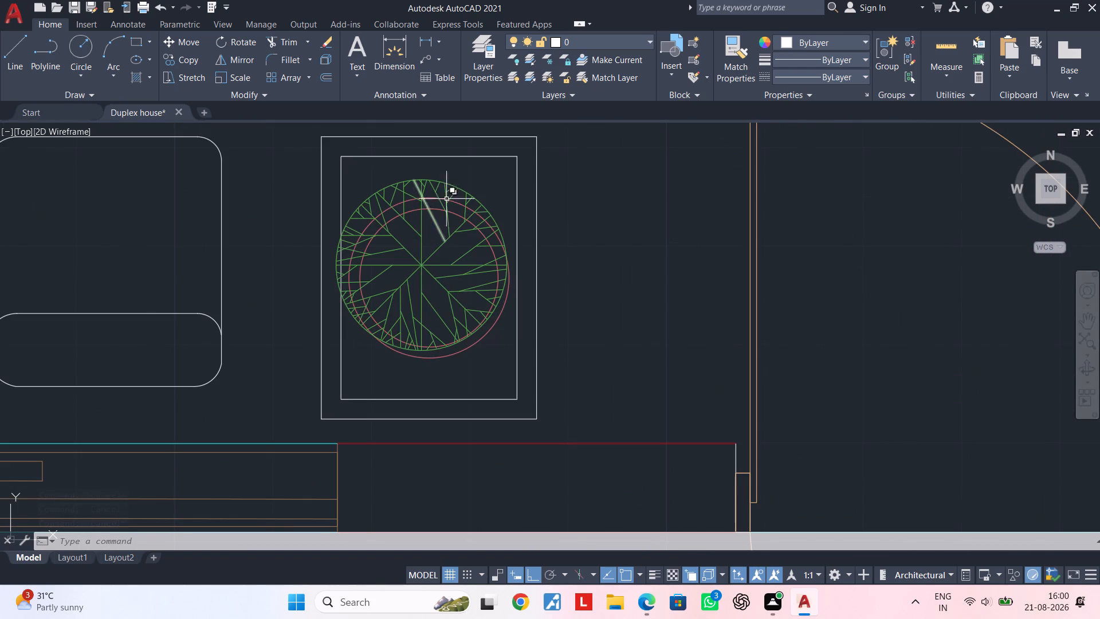
Copy the plant in the planter at the corner sofa's lower end about 3'-1" straight down, below the window wall.
left_click(480, 175)
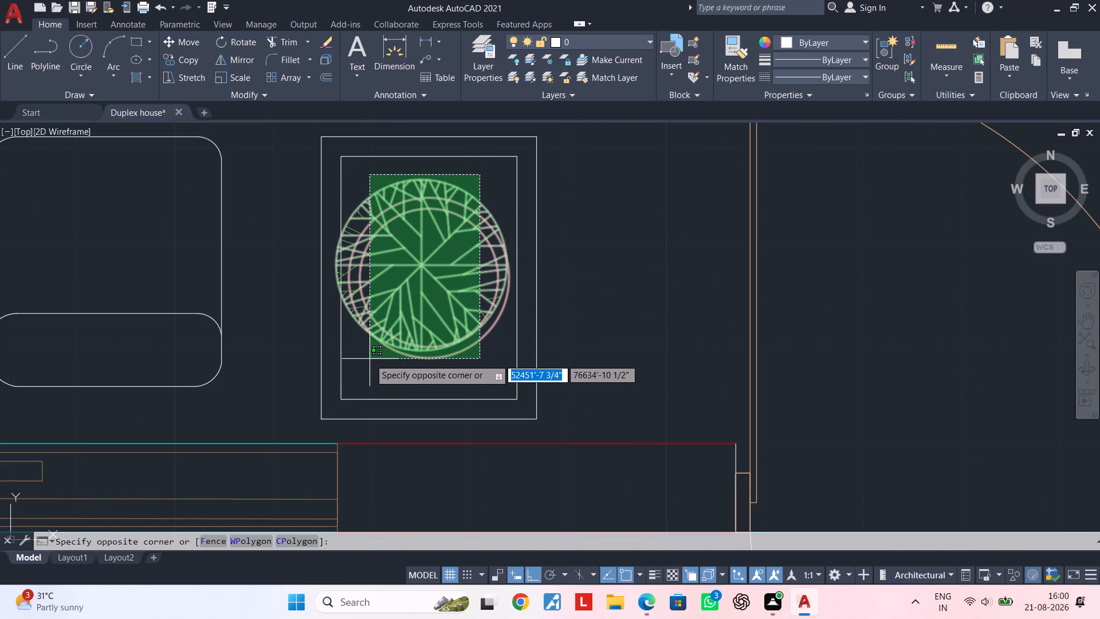
left_click(368, 362)
type("CO")
key("space")
left_click(411, 287)
scroll(406, 393, "down", 2)
middle_click_drag(415, 356, 419, 221)
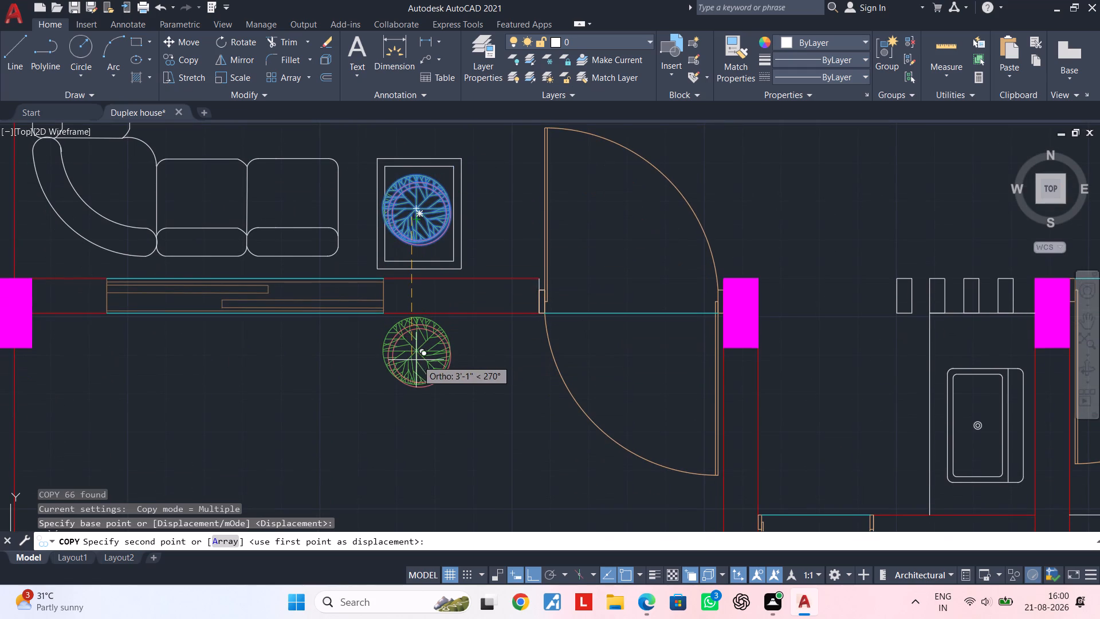
left_click(422, 356)
Place four more copies of the plant in a row below the dining table, along the wall, with ortho mode off.
scroll(474, 386, "down", 2)
middle_click_drag(477, 366, 435, 293)
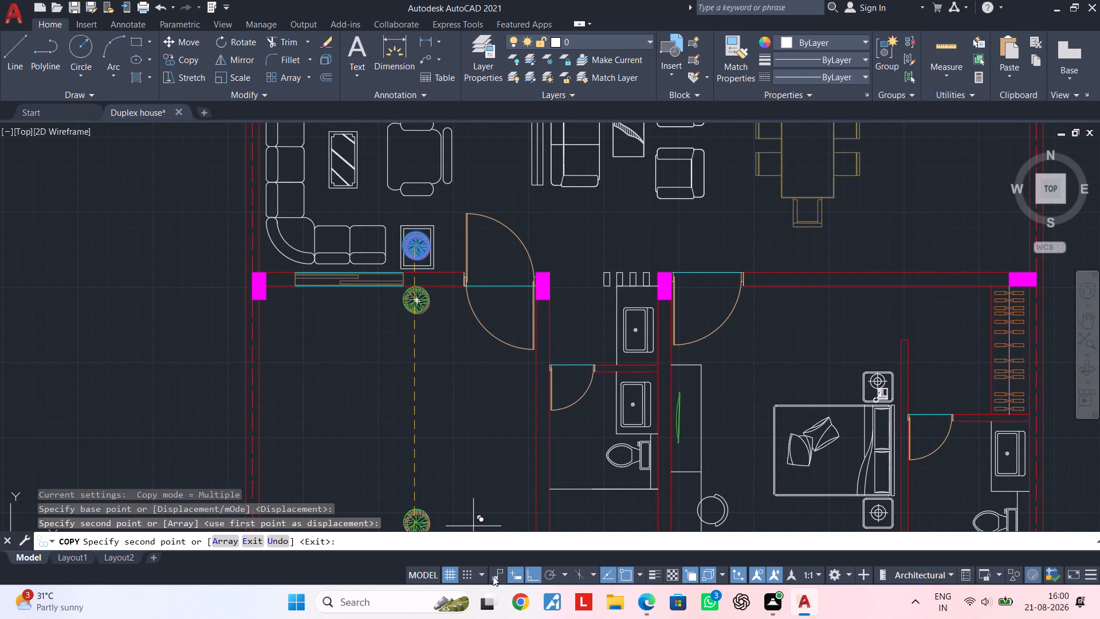
left_click(530, 571)
scroll(602, 471, "down", 1)
middle_click_drag(597, 463, 347, 467)
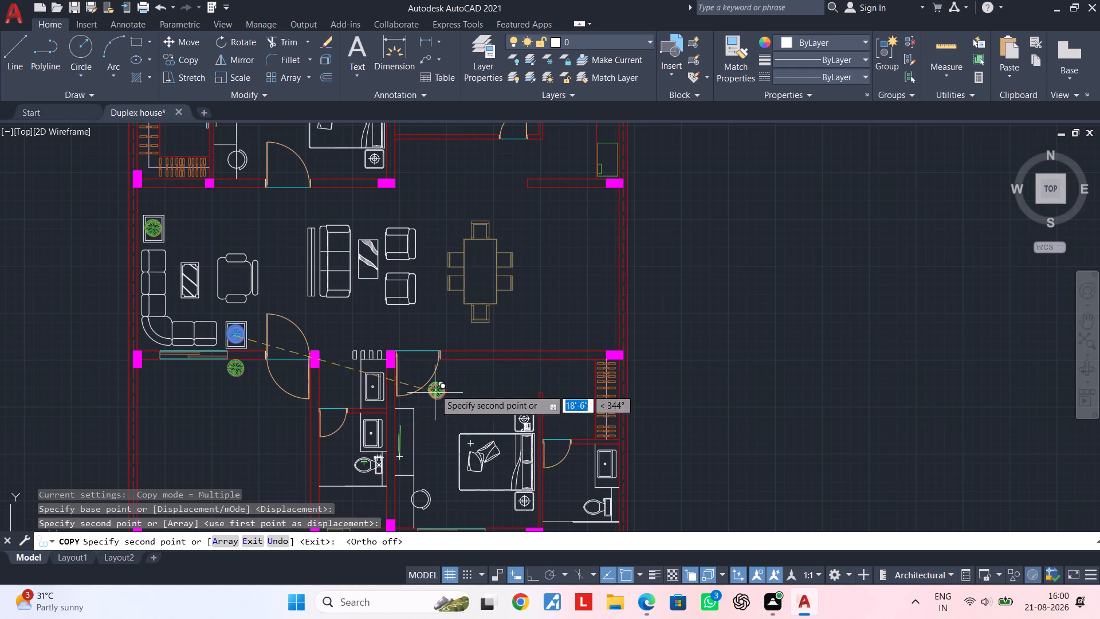
scroll(483, 342, "up", 2)
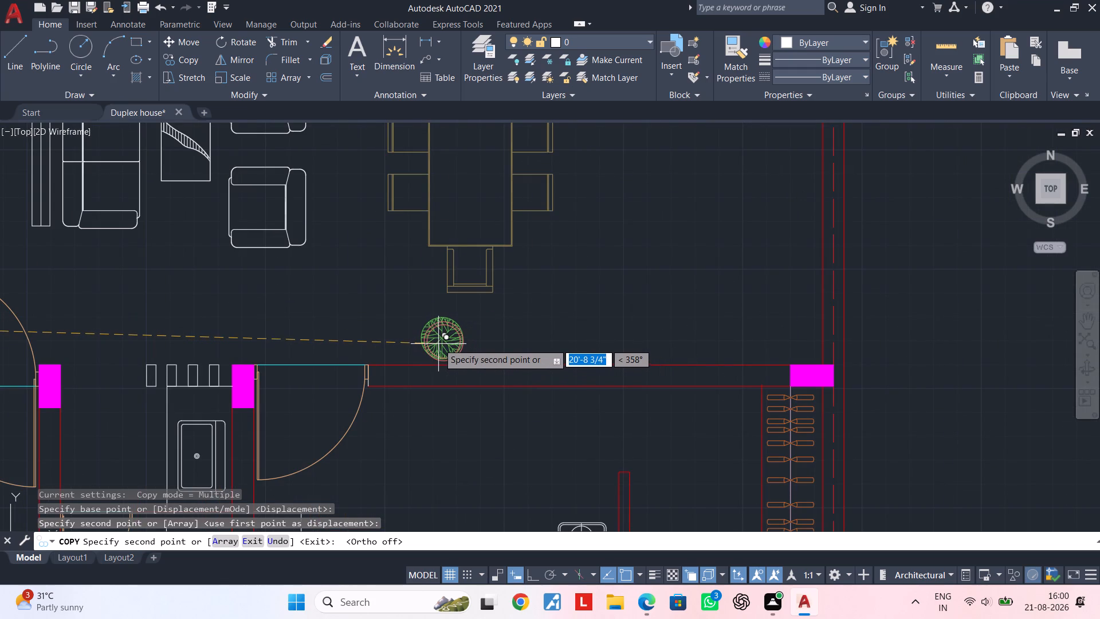
left_click(417, 342)
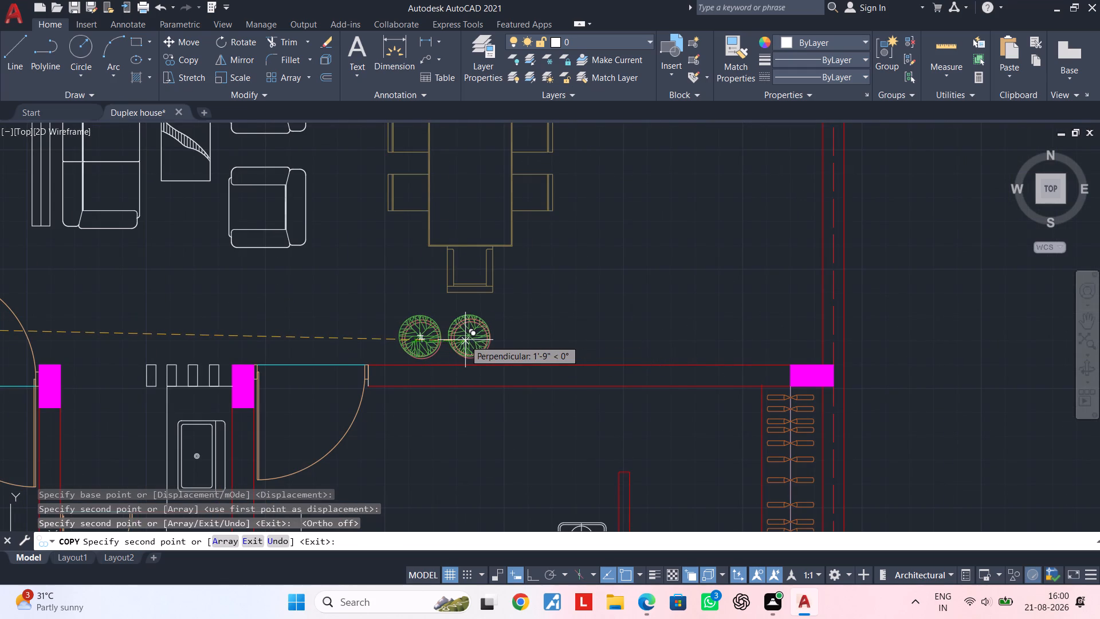
left_click(466, 342)
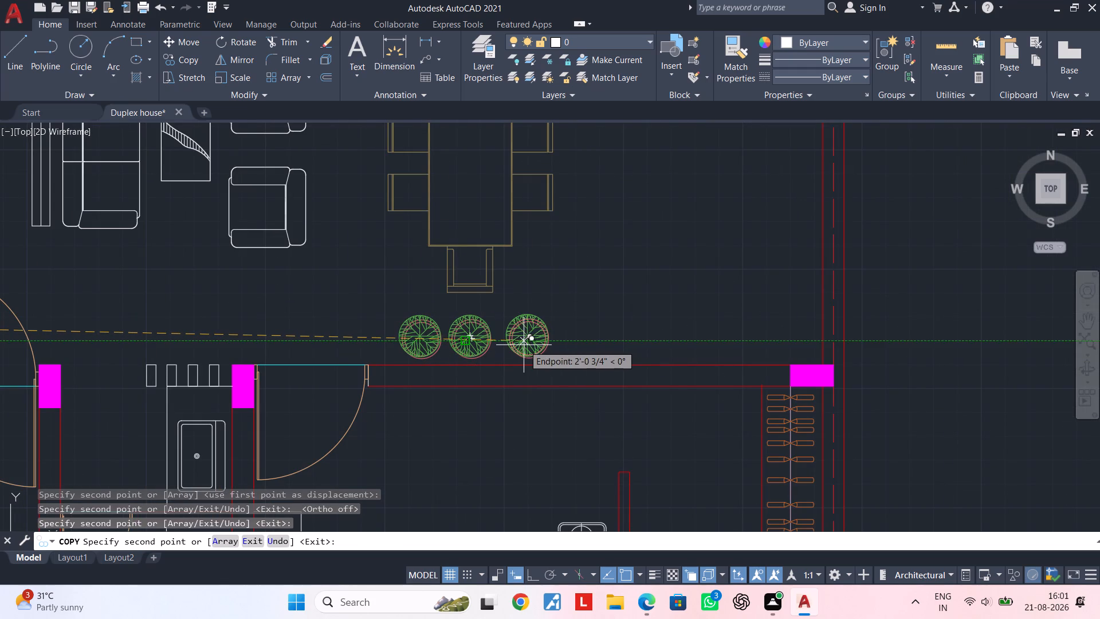
left_click(524, 345)
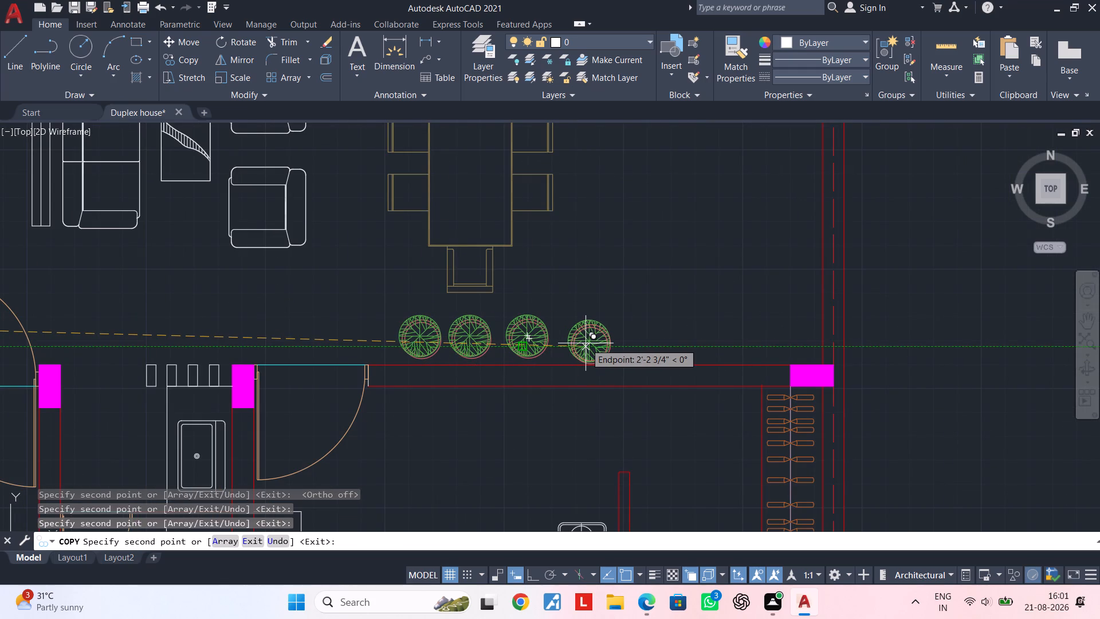
left_click(586, 337)
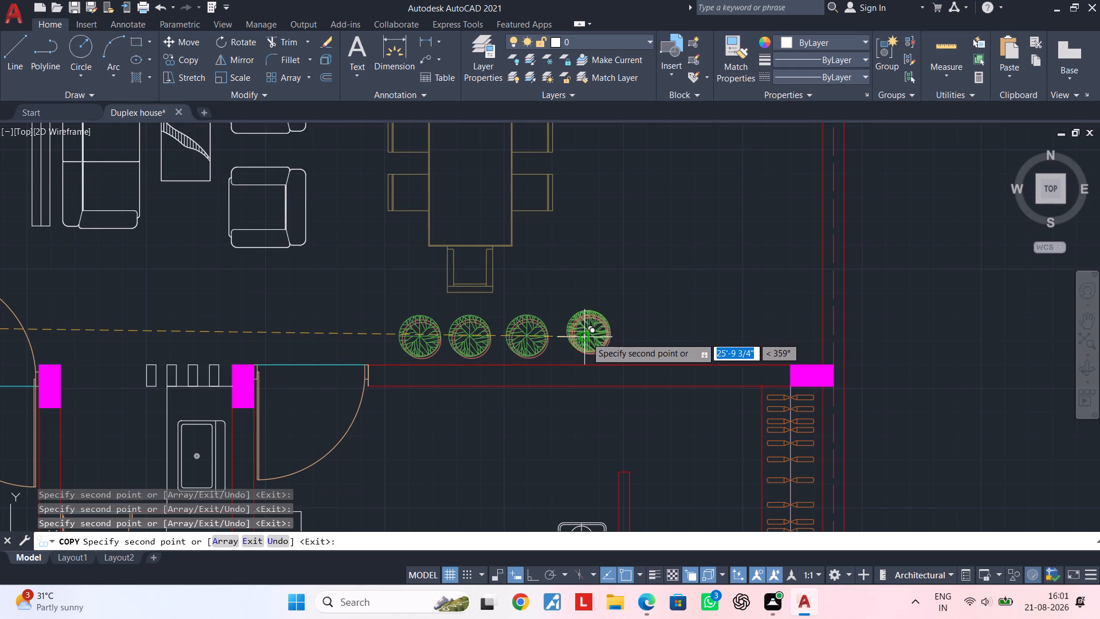
Place two more plant copies, one below the room wall north of the dining area and one above the upper bedroom's top bedside table.
scroll(595, 303, "down", 1)
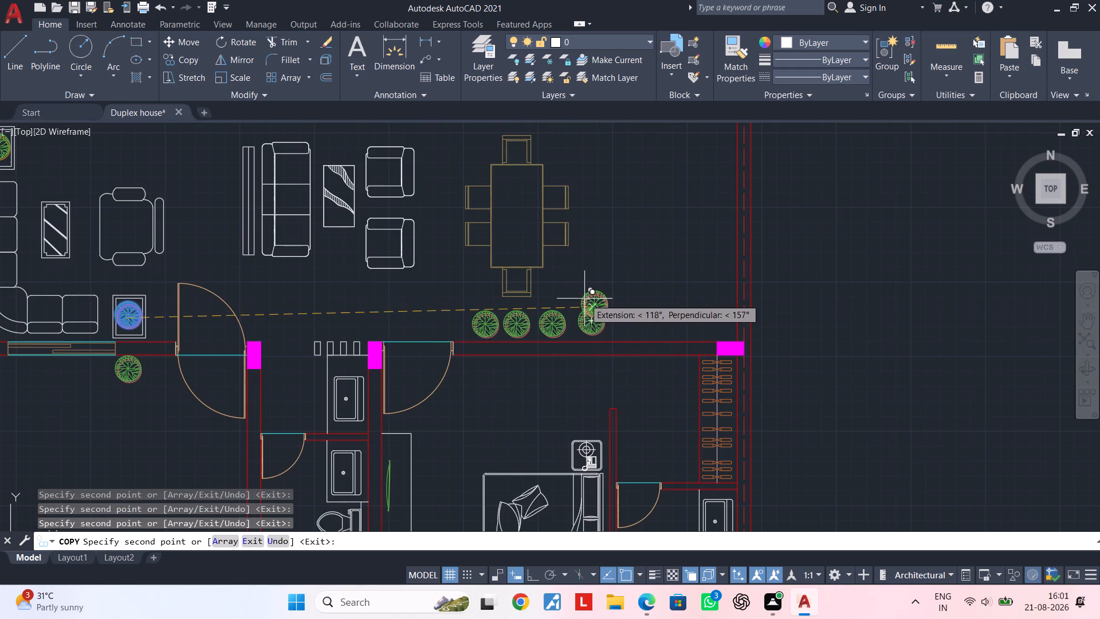
scroll(588, 301, "down", 1)
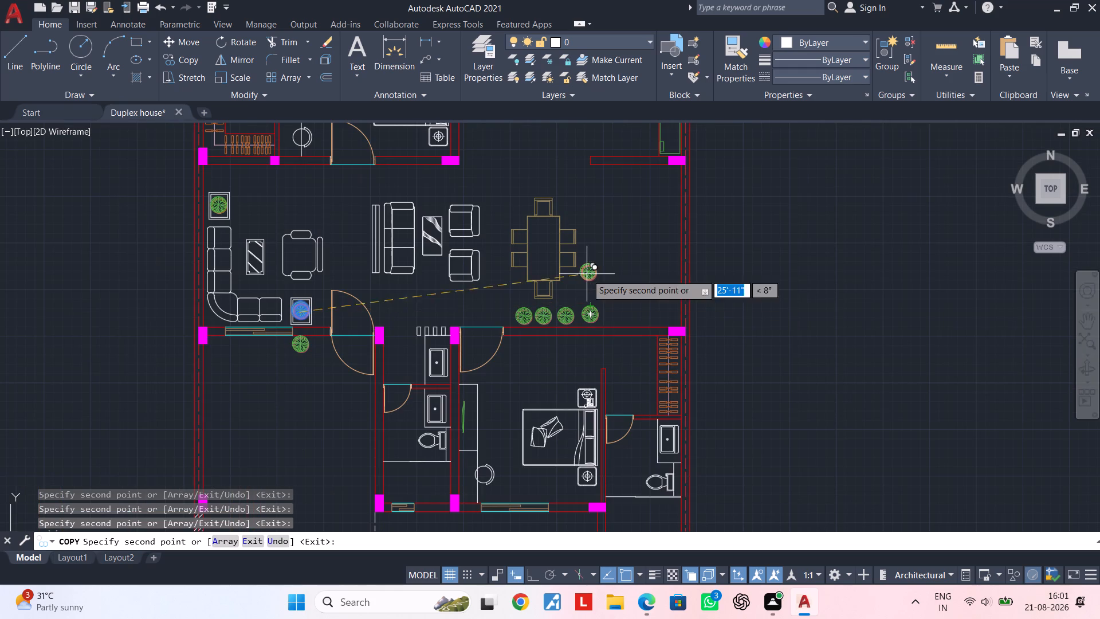
middle_click_drag(517, 229, 488, 389)
scroll(484, 300, "up", 1)
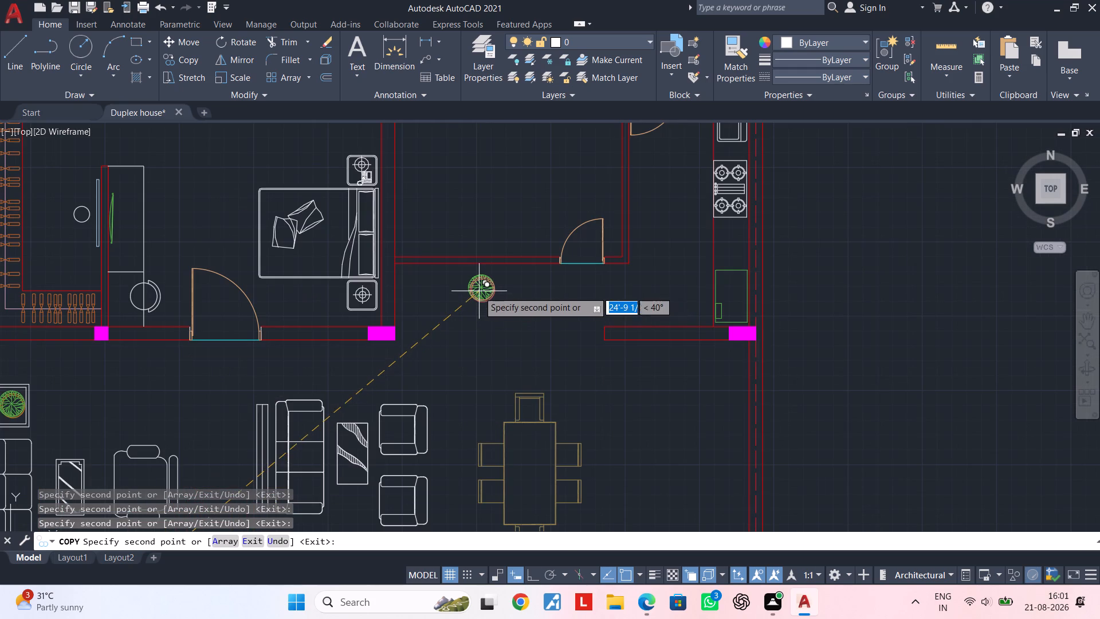
left_click(482, 285)
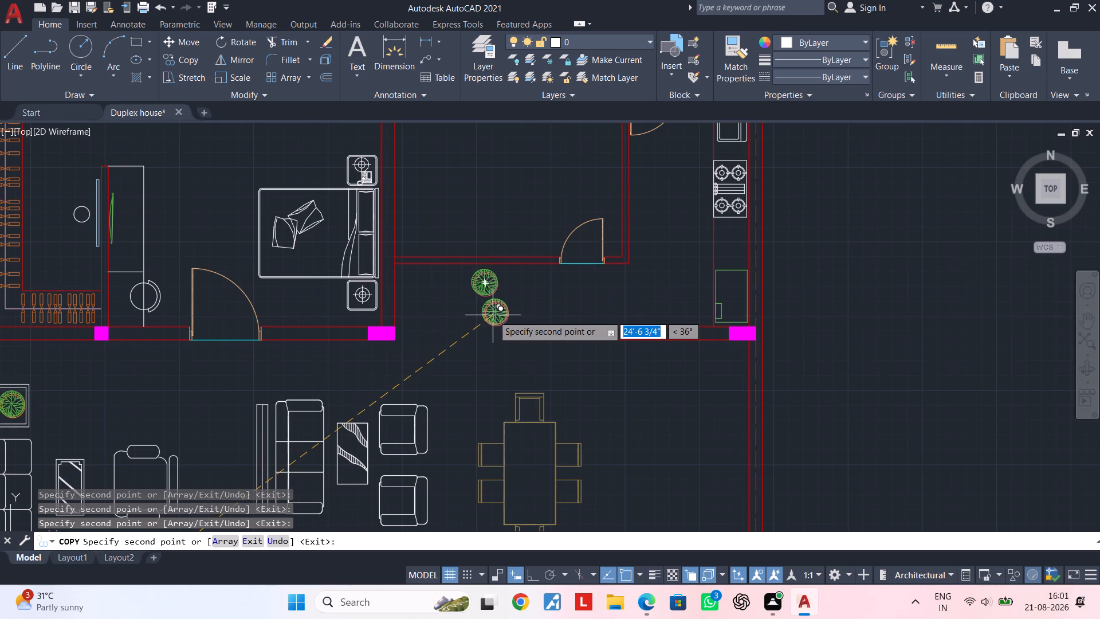
middle_click_drag(480, 309, 510, 449)
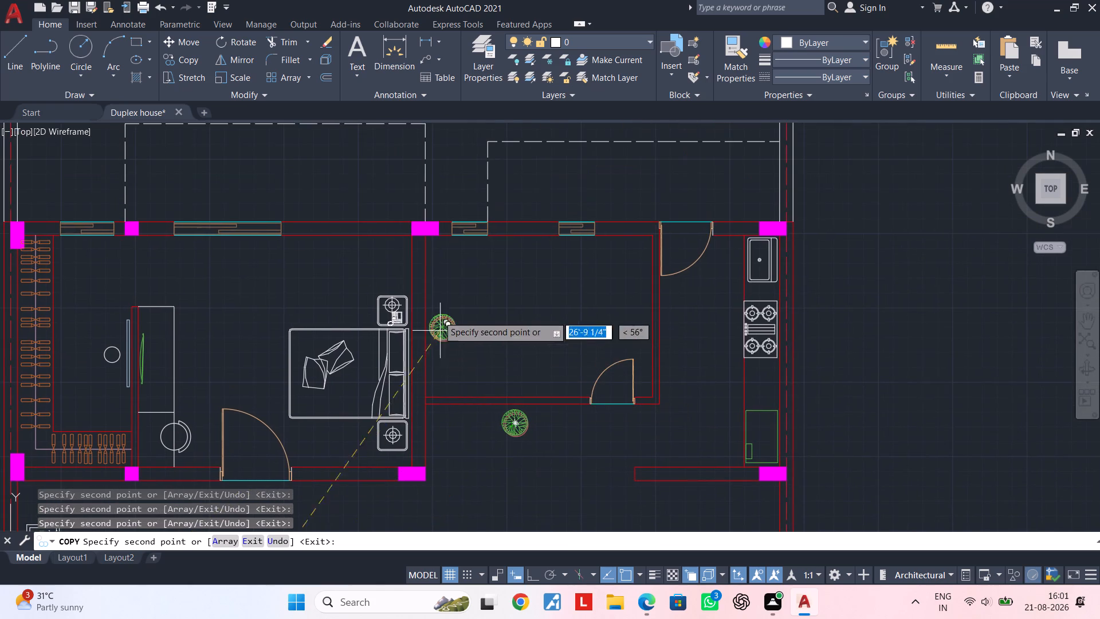
scroll(407, 283, "up", 2)
left_click(373, 277)
scroll(359, 291, "down", 3)
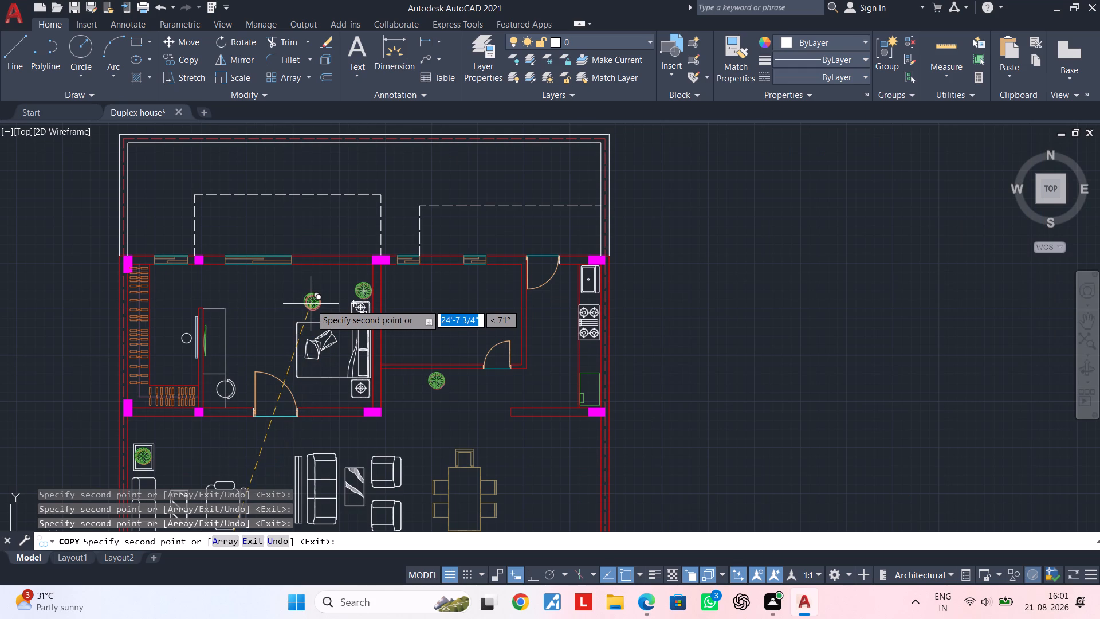
key("Escape")
key("Escape")
Offset the right face of the upper bedroom's right wall 5'9" to the right, into the passage.
middle_click_drag(494, 394, 519, 366)
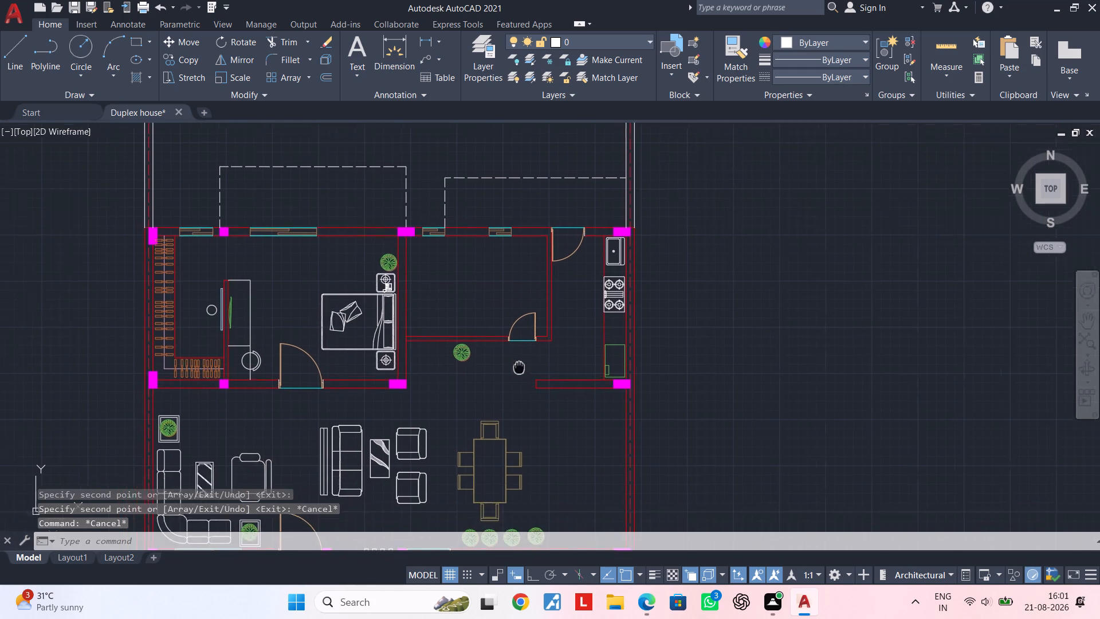
middle_click_drag(519, 366, 522, 363)
scroll(472, 364, "up", 2)
middle_click_drag(419, 365, 493, 363)
scroll(462, 347, "up", 2)
middle_click_drag(418, 363, 517, 364)
key("Escape")
scroll(518, 364, "up", 1)
key("Escape")
key("Escape")
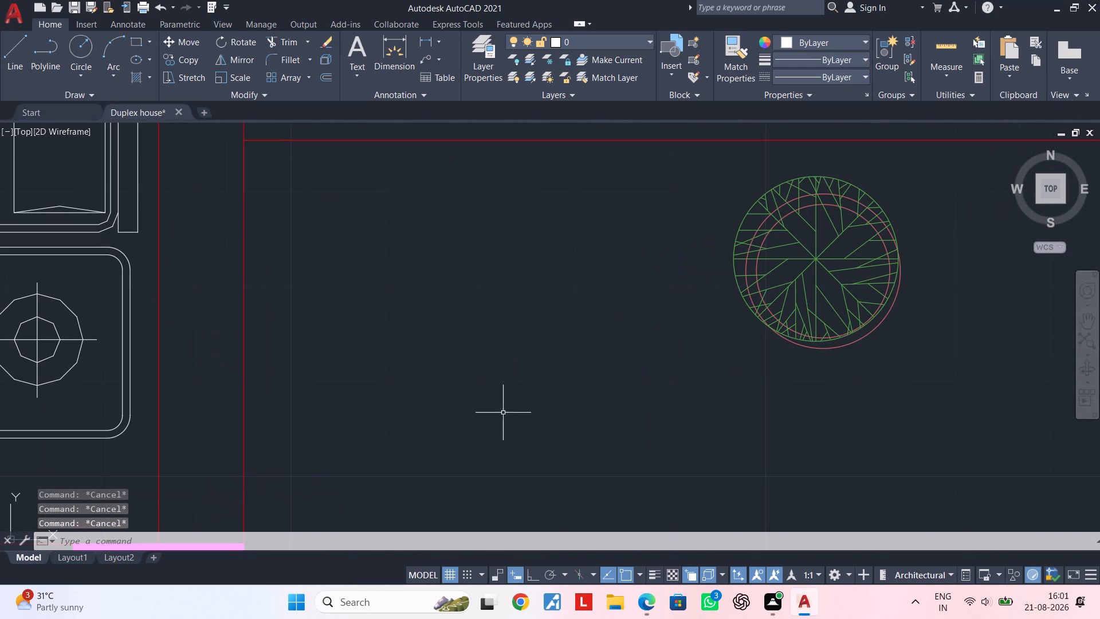
key("o")
key("f")
key("space")
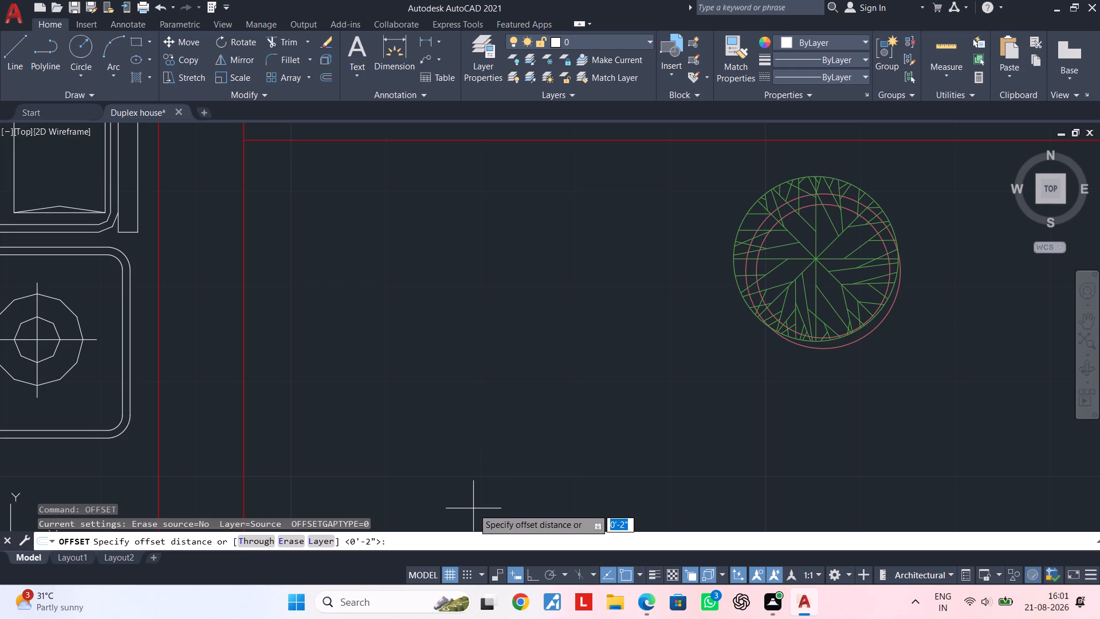
type("5'9\"")
key("Return")
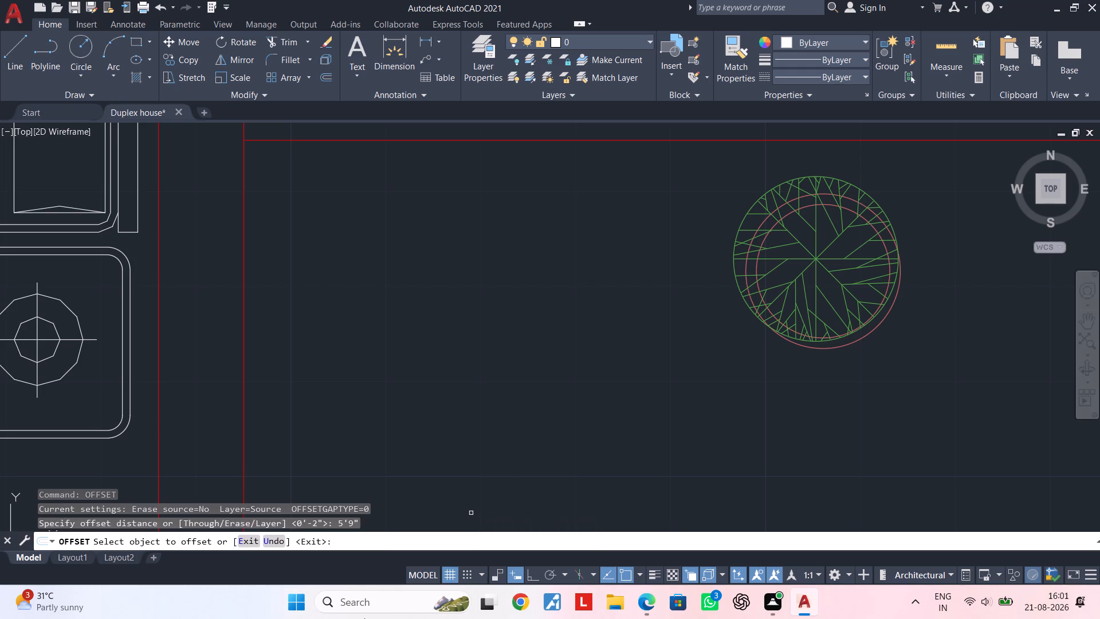
left_click(243, 329)
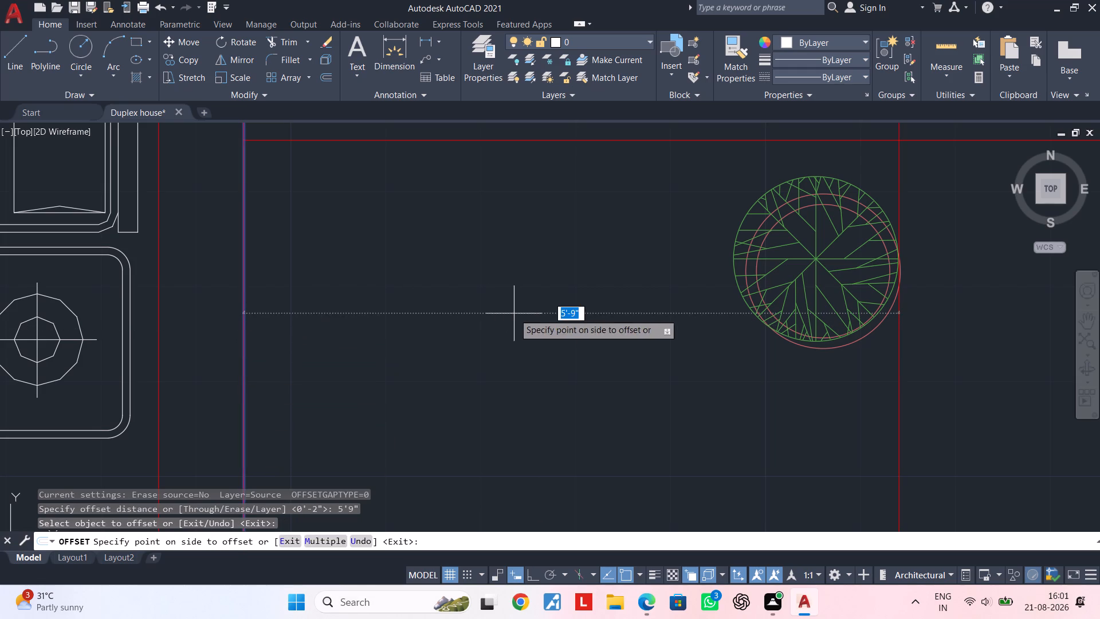
left_click(580, 314)
scroll(594, 319, "down", 3)
middle_click_drag(599, 330, 472, 343)
key("Escape")
key("Escape")
key("Escape")
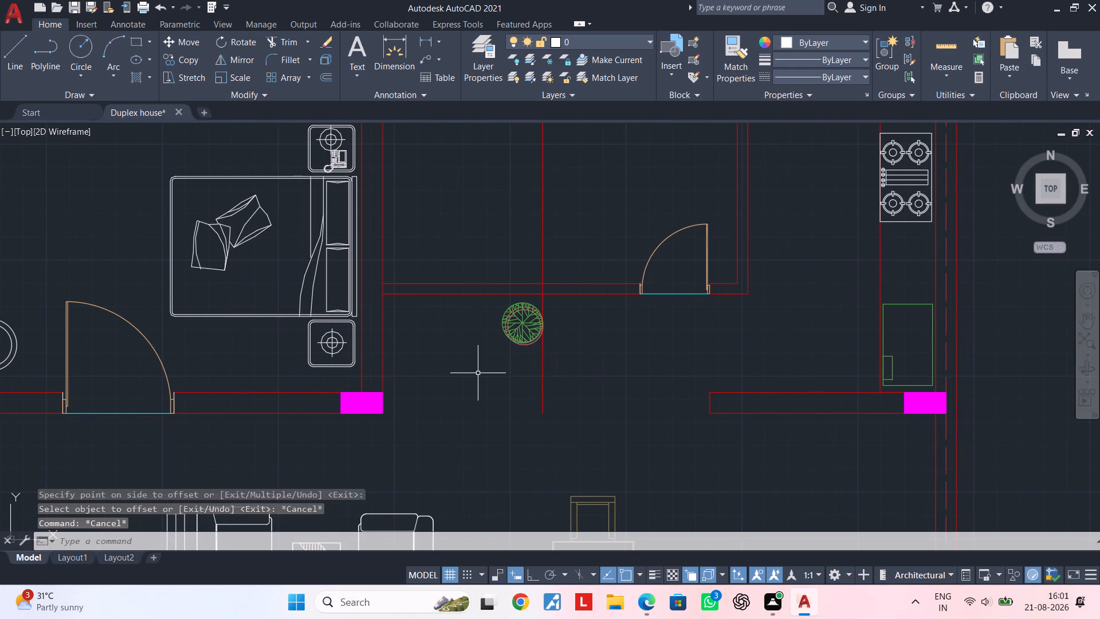
key("Escape")
Move the plant overlapping the offset line to the line's right side, just below the room wall.
middle_click_drag(506, 337, 422, 362)
scroll(421, 357, "up", 2)
left_click(391, 272)
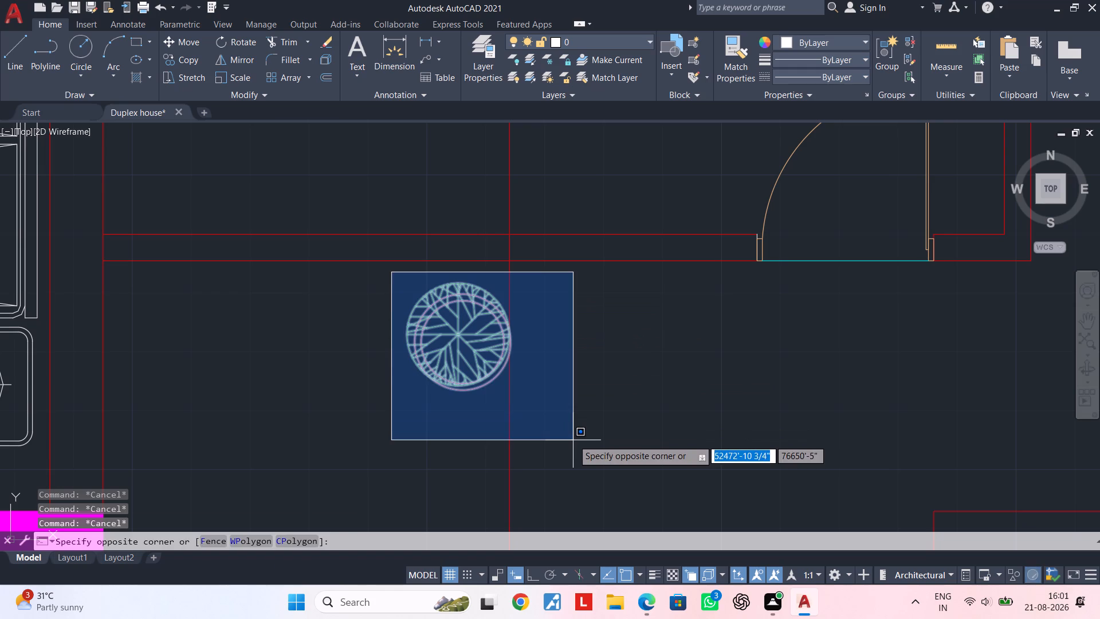
left_click(573, 440)
type("M")
key("space")
left_click(464, 342)
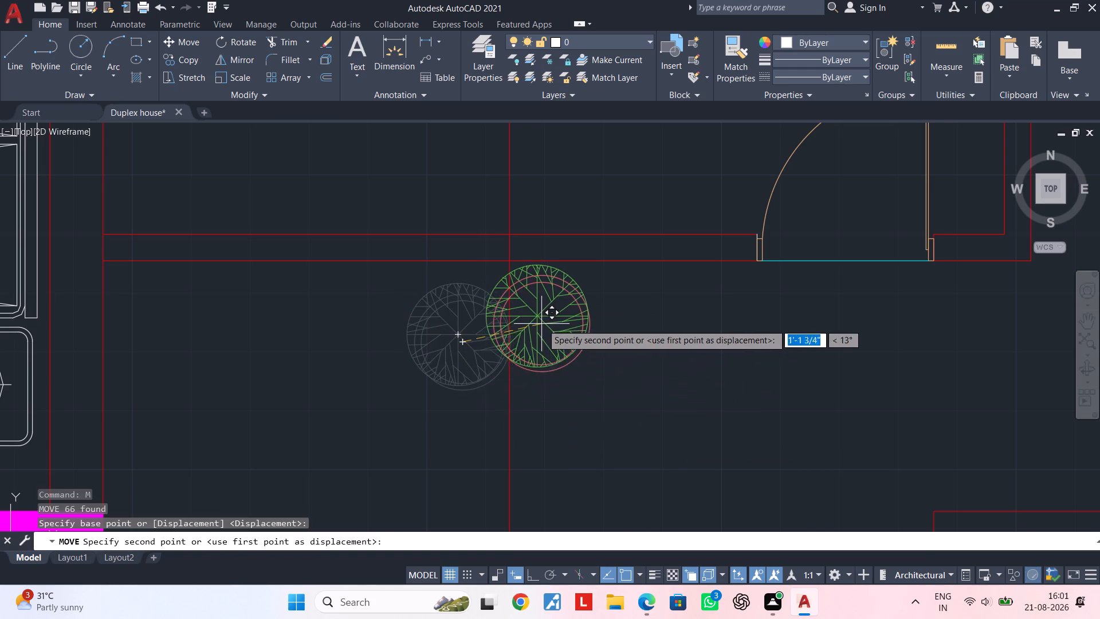
left_click(574, 321)
key("Escape")
middle_click_drag(453, 356, 516, 355)
key("Escape")
key("Escape")
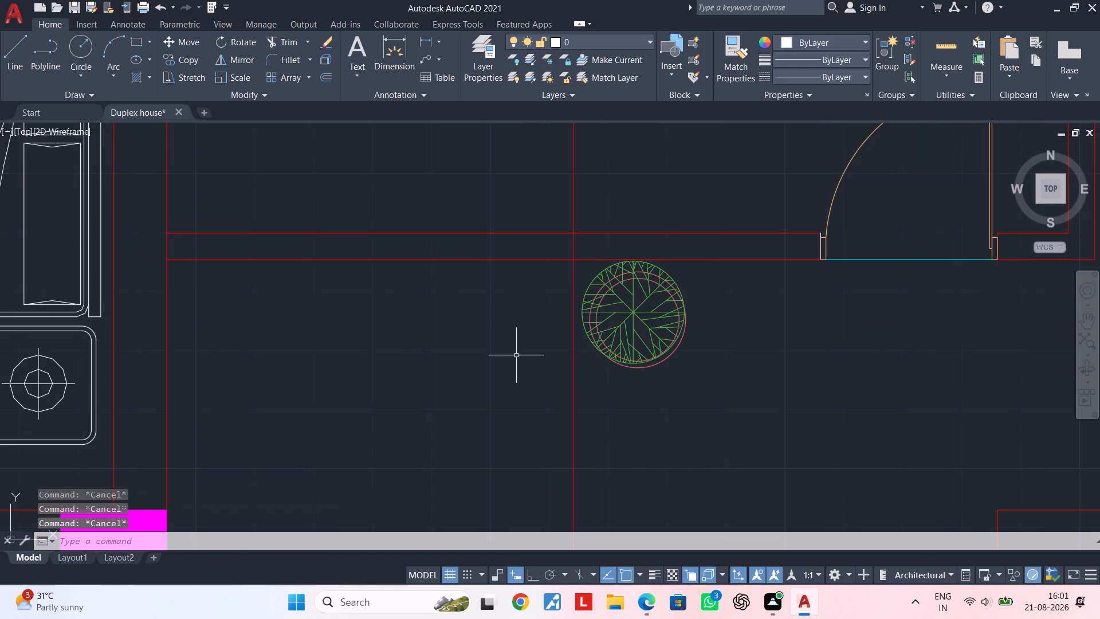
Draw a 5'-9" horizontal line from the bedroom wall to the offset line, below the room wall.
key("l")
key("space")
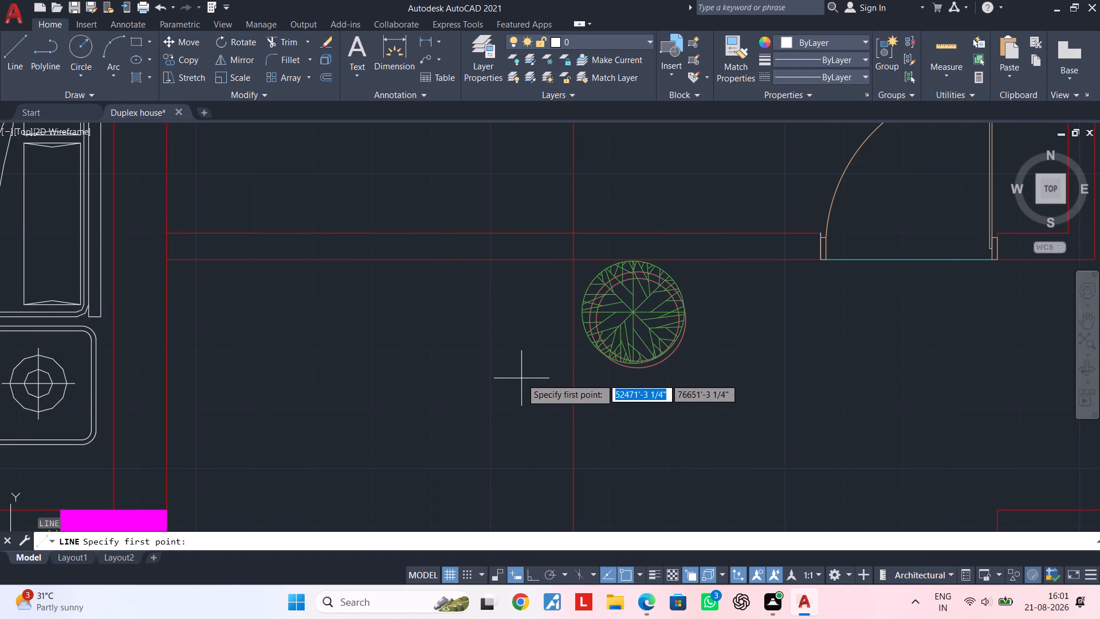
left_click(167, 408)
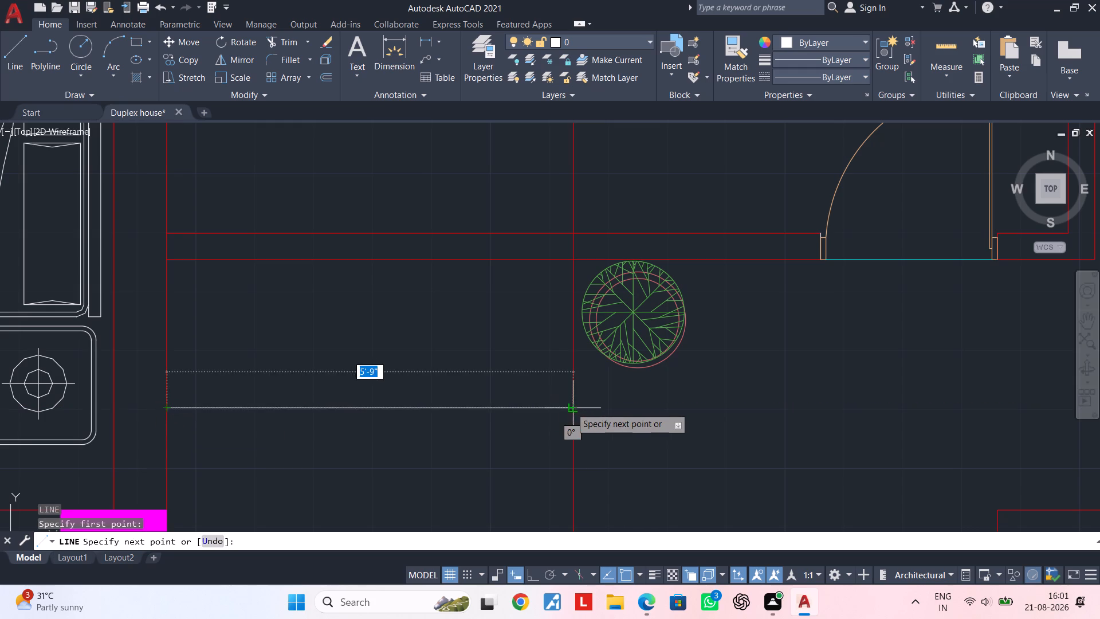
left_click(572, 408)
key("Escape")
key("Escape")
Trim the part of the offset line that extends below the new horizontal line.
type("TR")
key("space")
left_click_drag(615, 418, 592, 431)
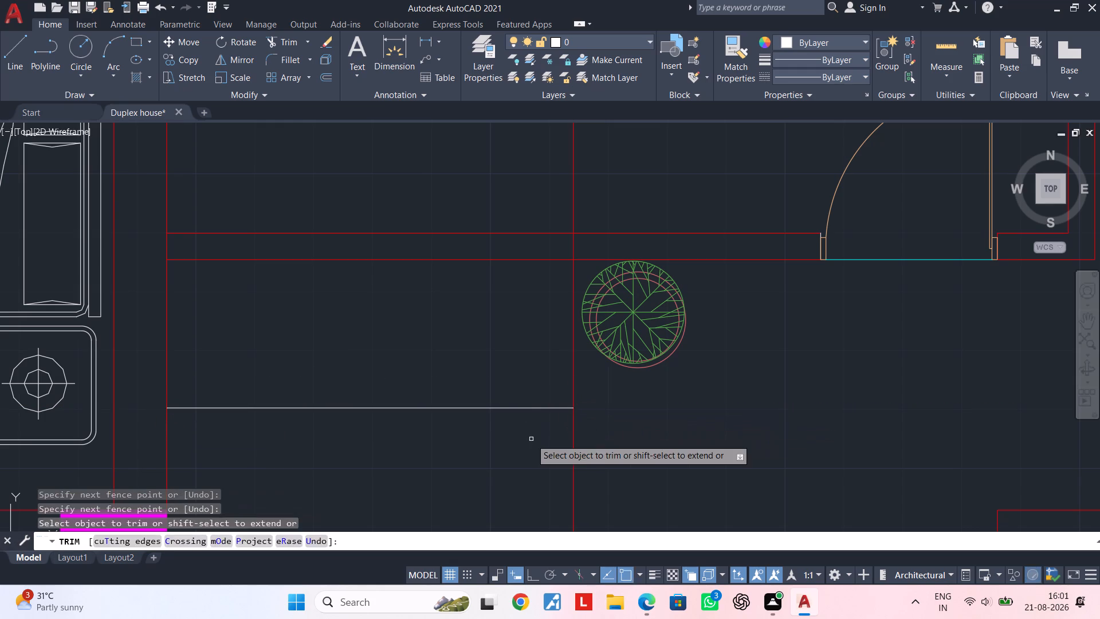
left_click(531, 439)
left_click_drag(596, 437, 605, 437)
scroll(584, 442, "down", 2)
middle_click_drag(586, 445, 590, 349)
key("Escape")
key("Escape")
key("Escape")
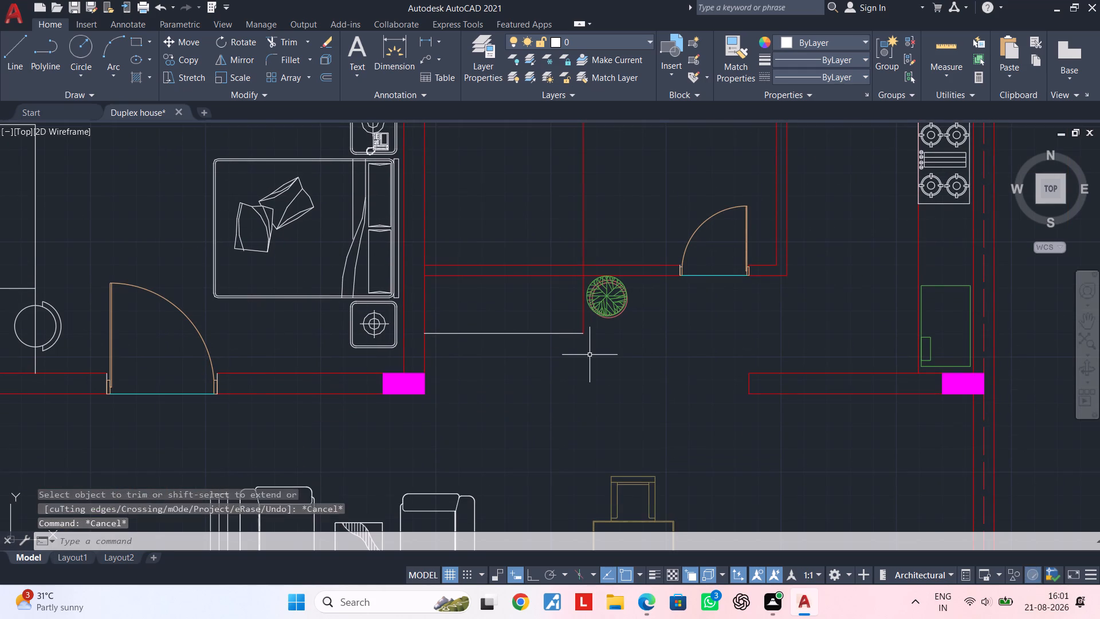
key("Escape")
key("Escape")
middle_click_drag(588, 357, 544, 433)
key("Escape")
key("Escape")
key("Escape")
key("r")
key("Escape")
key("Escape")
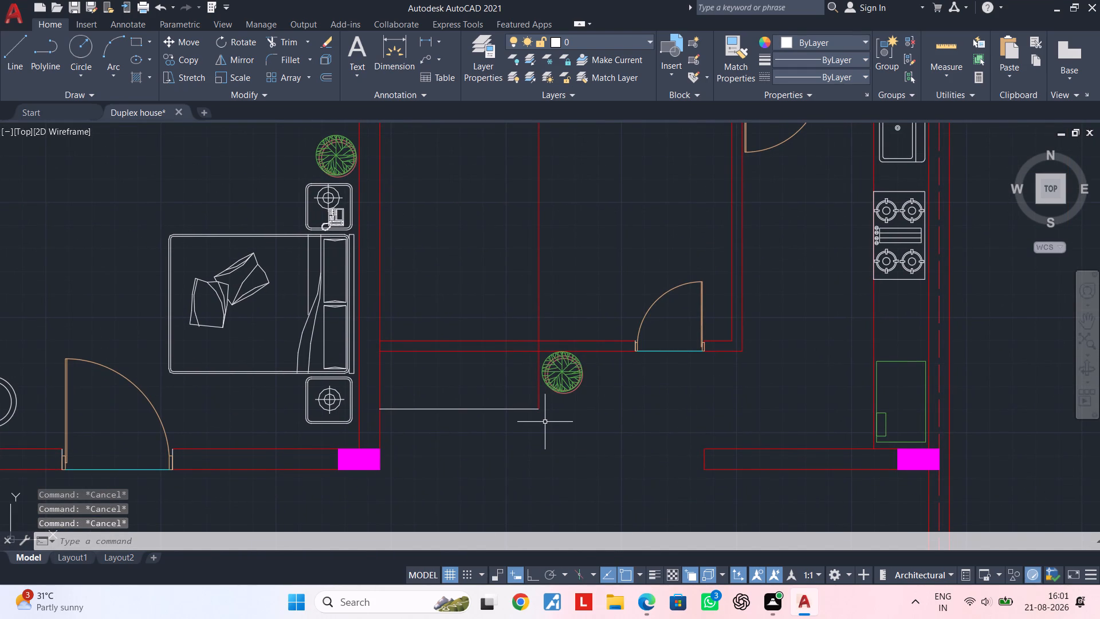
Trim the offset line inside the room wall's thickness and delete its remaining piece above, inside the room.
type("TR")
key("space")
scroll(540, 350, "up", 2)
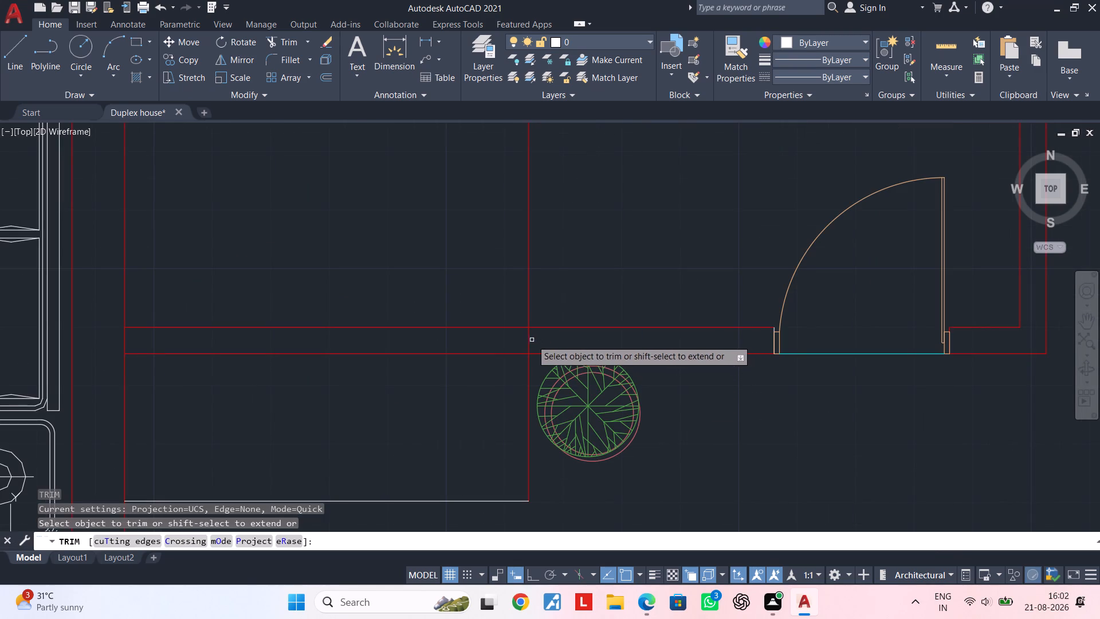
left_click(530, 340)
key("Escape")
left_click(594, 235)
left_click(473, 254)
key("Delete")
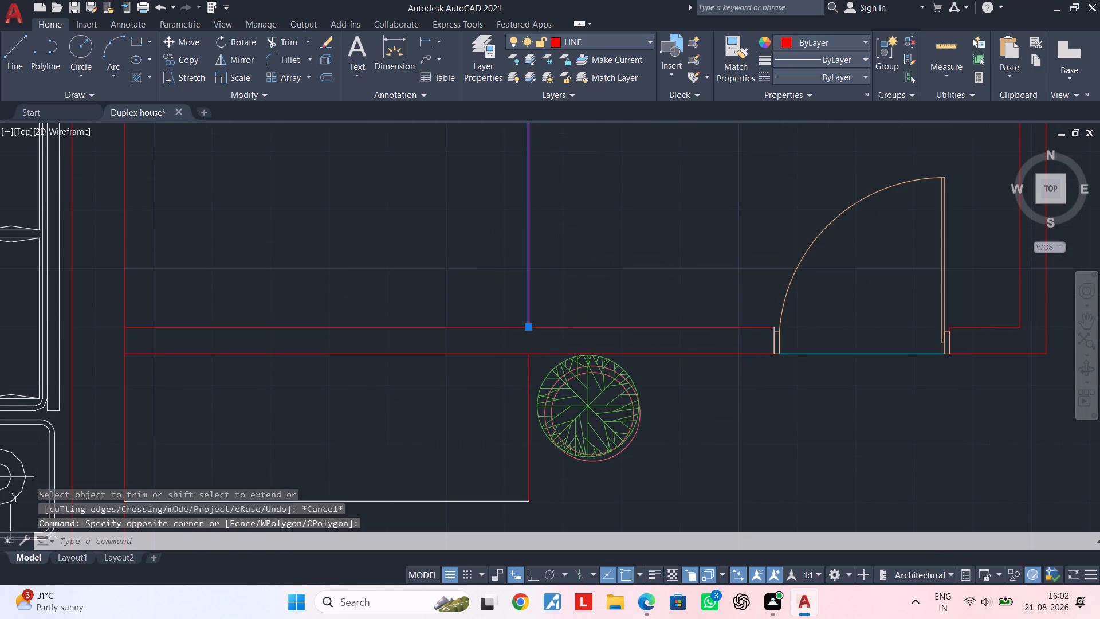
scroll(491, 274, "down", 4)
middle_click_drag(524, 340, 446, 341)
key("Escape")
key("Escape")
middle_click_drag(443, 326, 466, 301)
key("Escape")
key("Escape")
key("Escape")
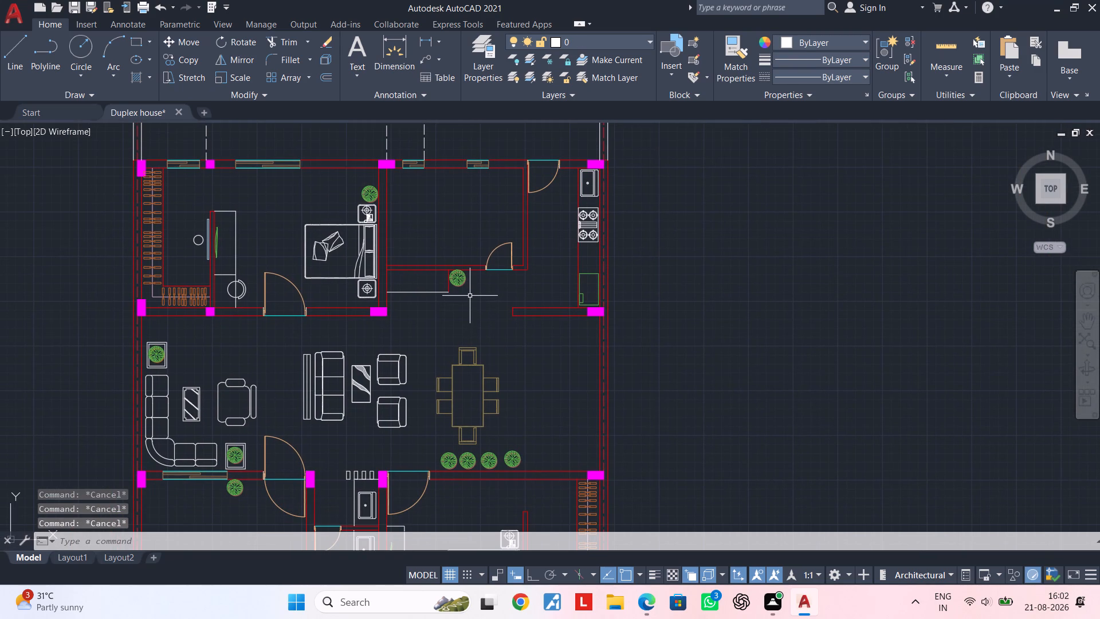
key("Escape")
key("Escape")
key("Escape")
key("Escape")
key("Escape")
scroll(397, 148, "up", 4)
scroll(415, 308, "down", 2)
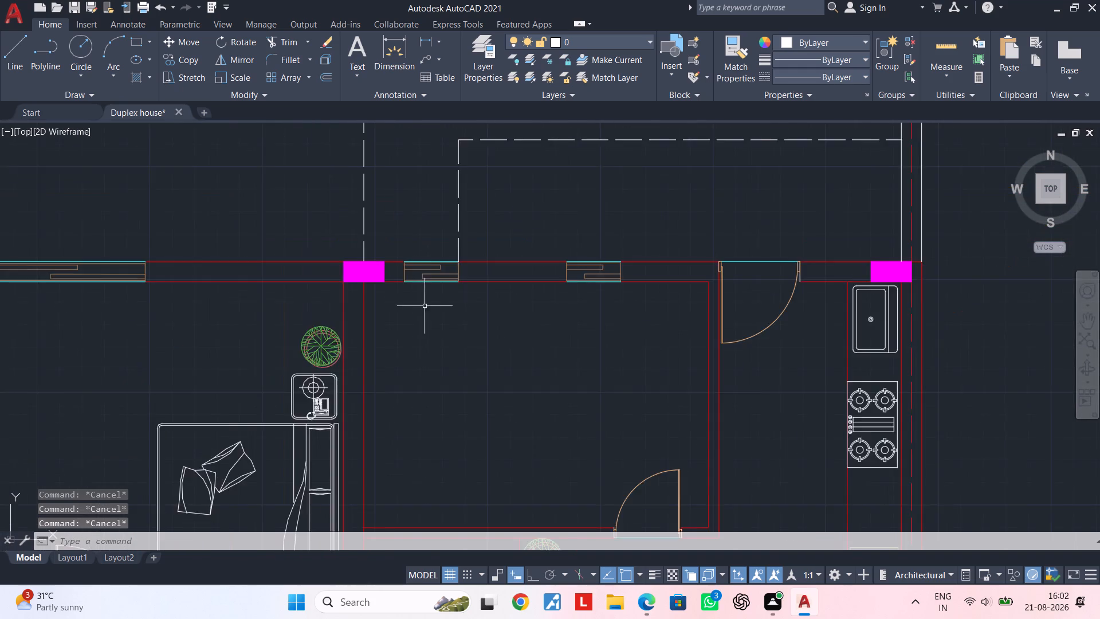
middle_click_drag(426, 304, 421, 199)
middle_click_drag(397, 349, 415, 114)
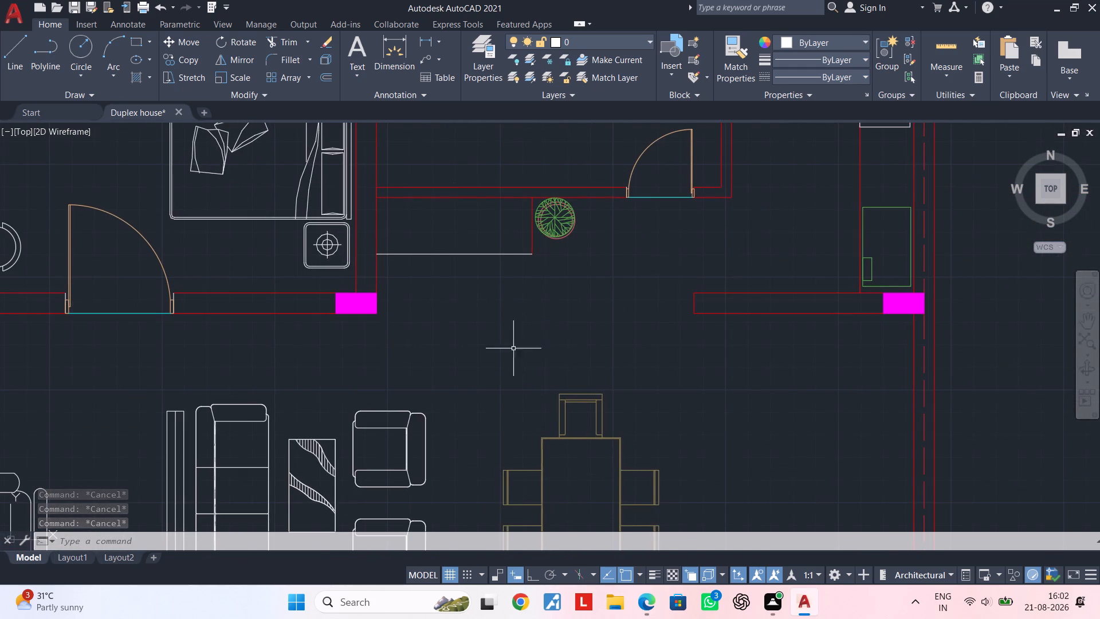
Draw a rectangle about 2 3/4" by 1" on the living room wall's top edge, at the wall end beside the entrance door.
middle_click_drag(480, 344, 547, 236)
scroll(520, 263, "down", 2)
middle_click_drag(465, 309, 510, 247)
middle_click_drag(427, 384, 434, 280)
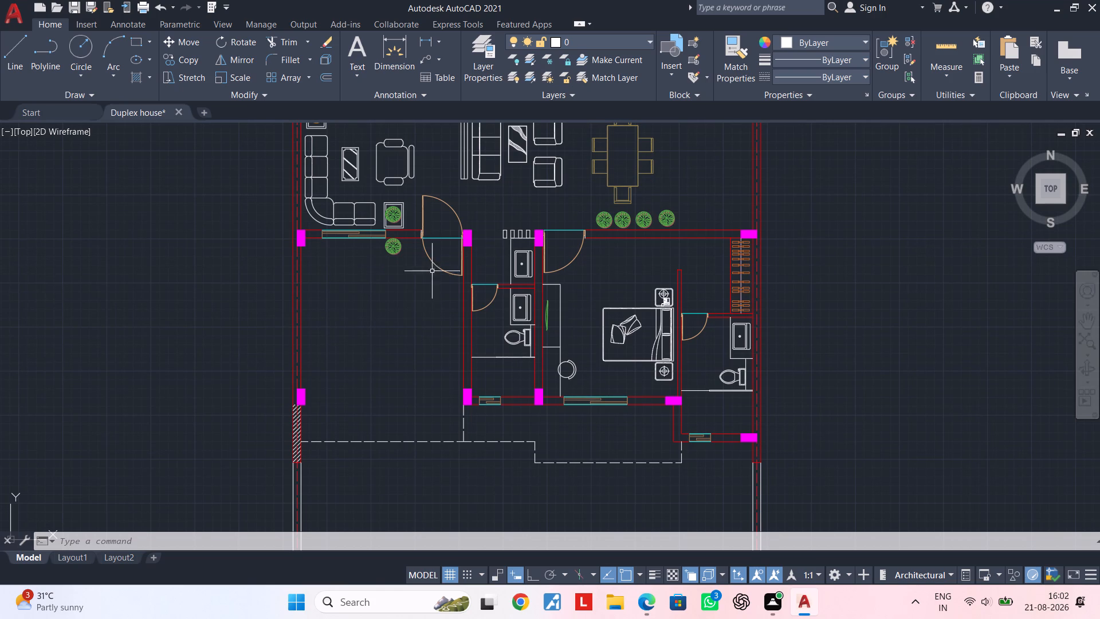
scroll(408, 224, "up", 3)
middle_click_drag(415, 228, 392, 292)
scroll(424, 299, "up", 2)
middle_click_drag(417, 307, 412, 356)
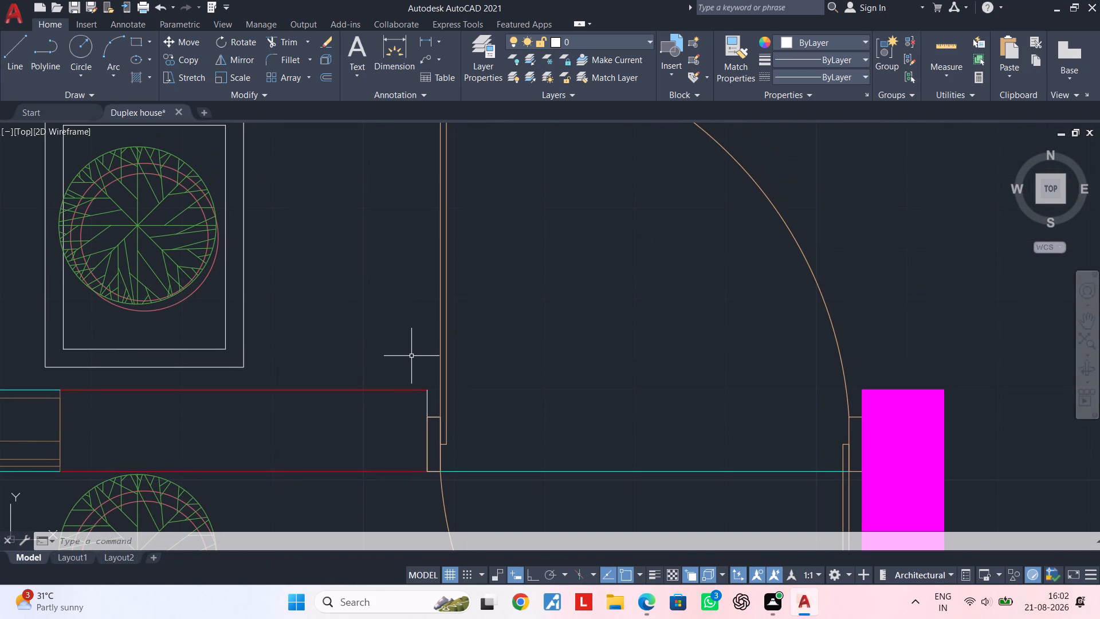
key("Escape")
key("Escape")
key("Escape")
key("Escape")
key("Escape")
key("Escape")
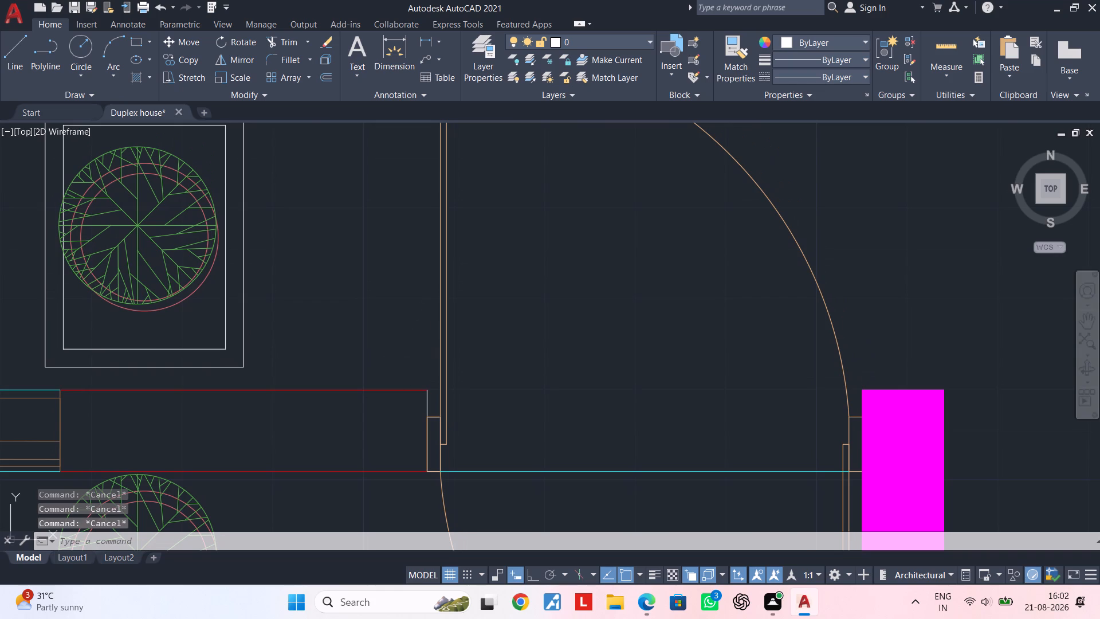
scroll(548, 330, "down", 2)
middle_click_drag(551, 355, 547, 391)
scroll(464, 367, "up", 1)
middle_click_drag(466, 374, 450, 389)
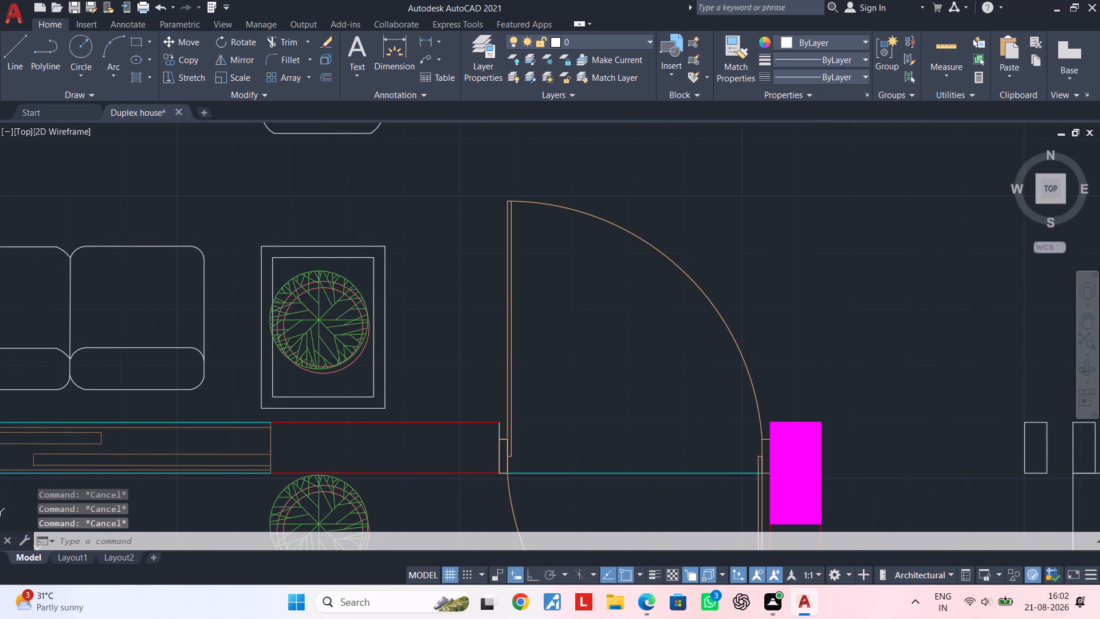
type("RE")
type("C")
key("space")
scroll(489, 421, "up", 2)
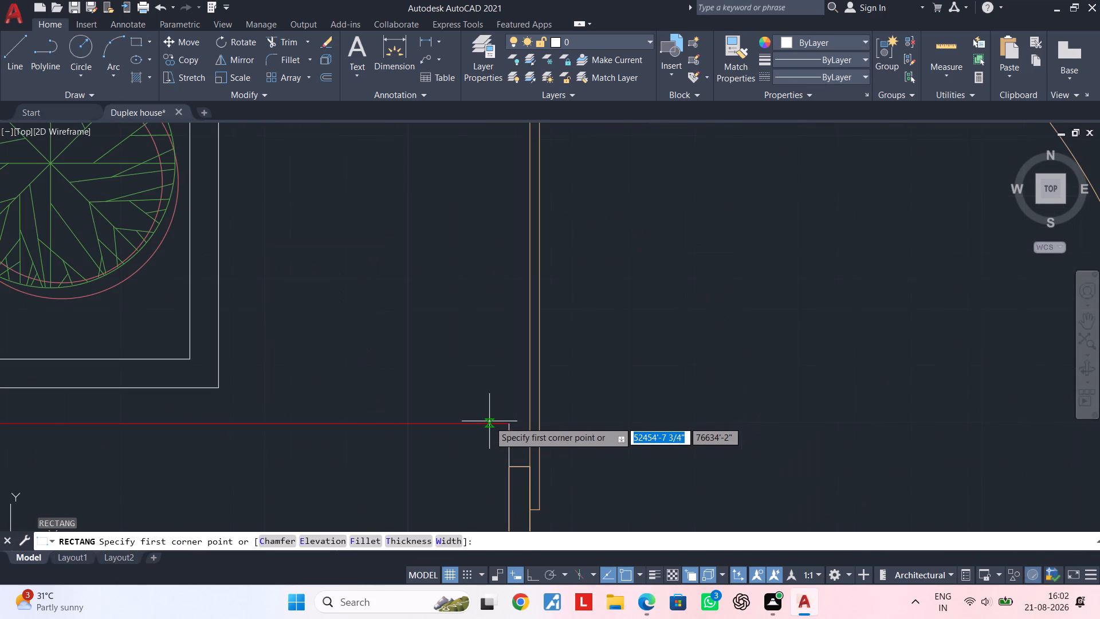
scroll(493, 421, "up", 2)
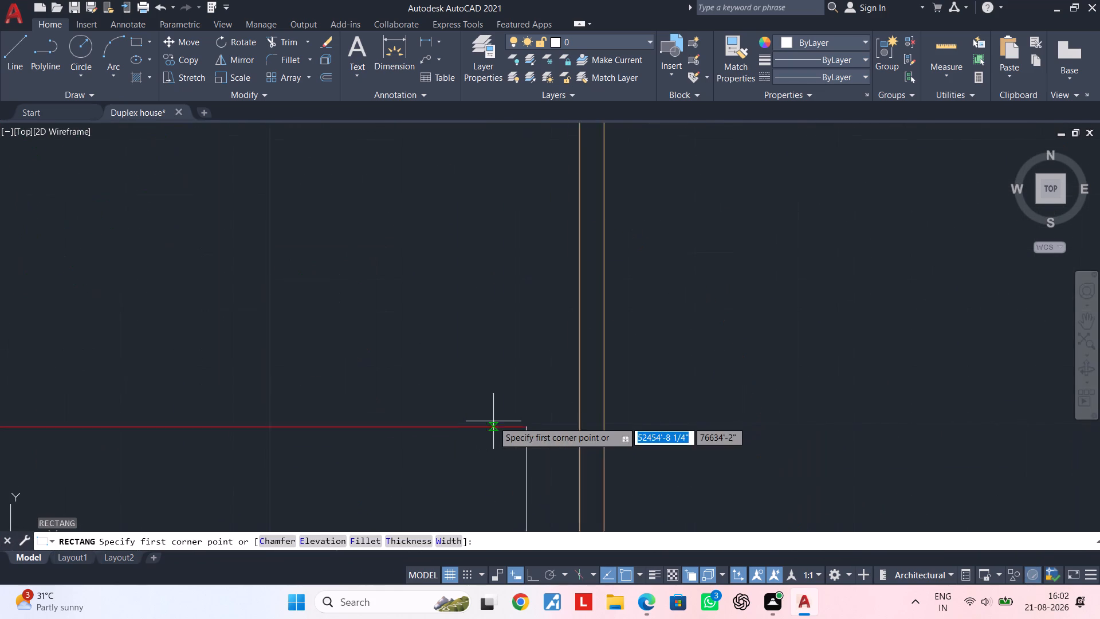
scroll(493, 421, "up", 1)
left_click(544, 430)
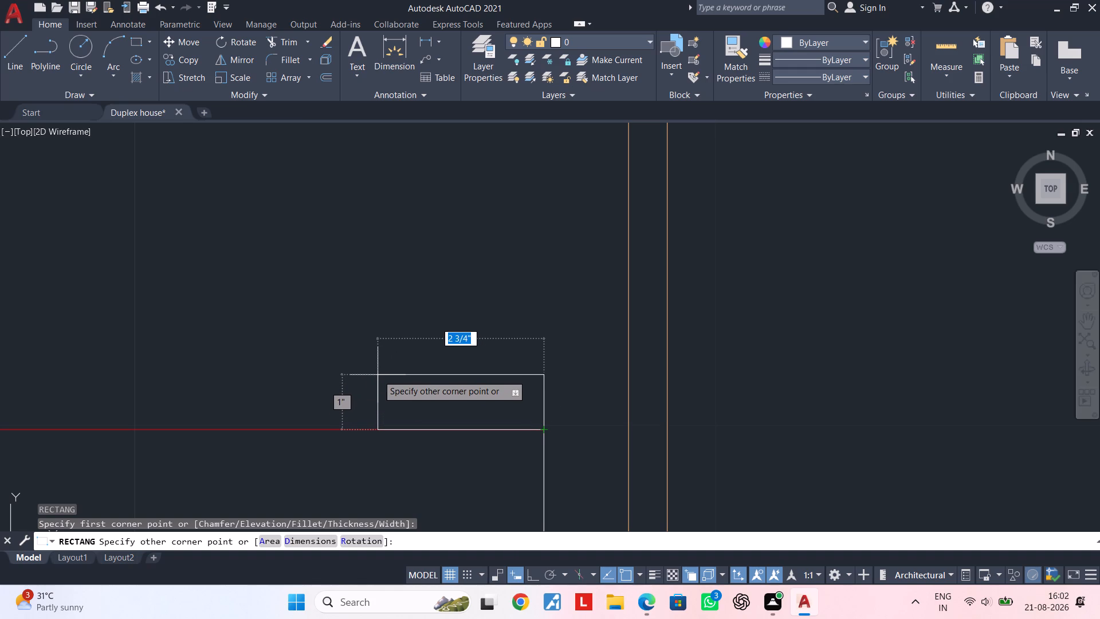
left_click(378, 375)
Stretch the small rectangle's top edge upward to make it about 1 1/2" tall.
scroll(422, 375, "down", 4)
middle_click_drag(443, 397, 375, 456)
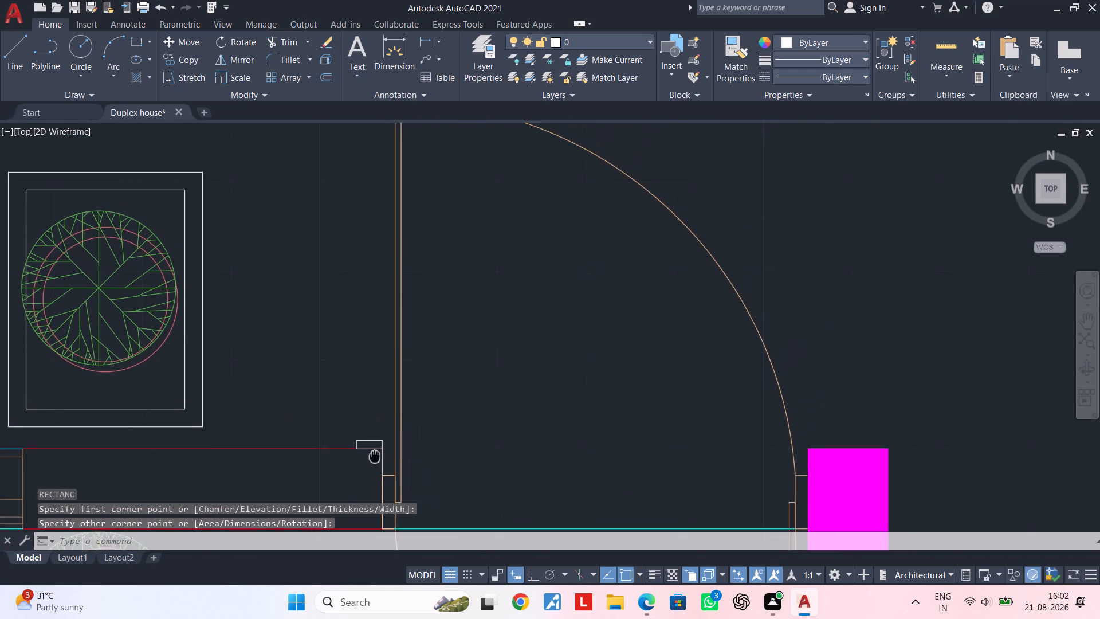
middle_click_drag(375, 456, 373, 457)
scroll(375, 456, "down", 1)
scroll(367, 446, "up", 3)
left_click(375, 452)
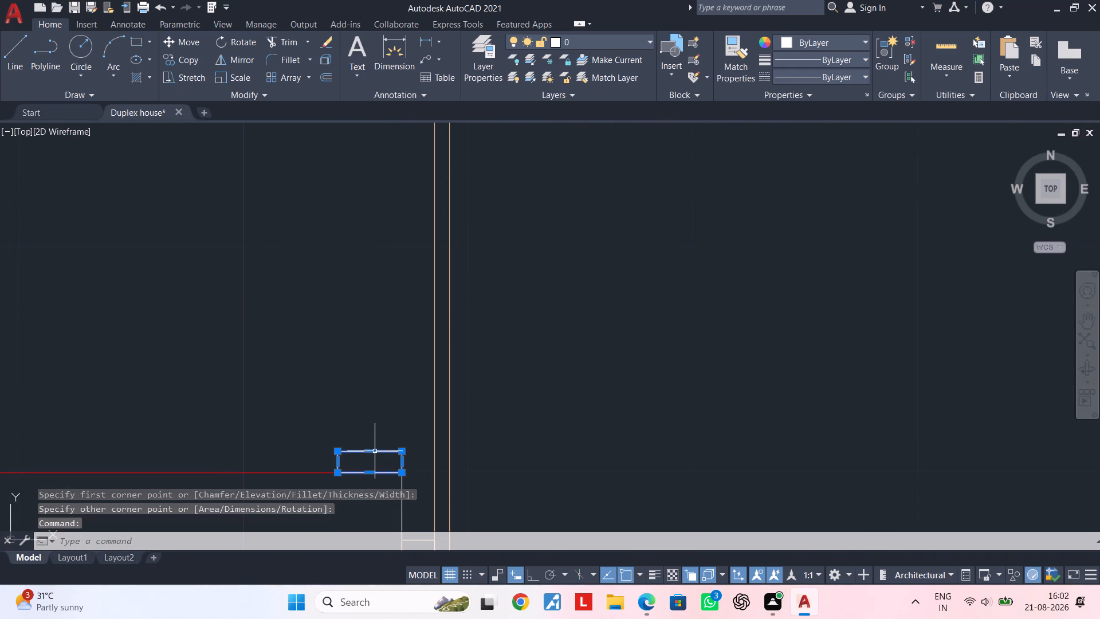
left_click(371, 452)
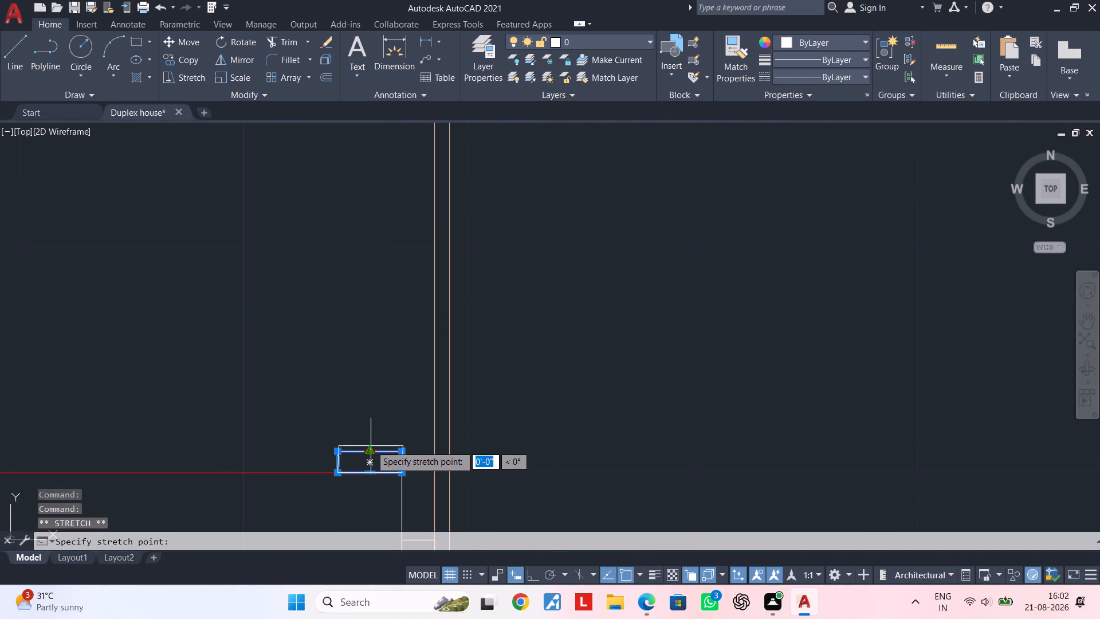
left_click(371, 439)
scroll(371, 439, "down", 2)
key("Escape")
key("Escape")
With Ortho on, draw a vertical line about 2'-8" long upward from the small rectangle's top right corner.
middle_click_drag(382, 421, 381, 383)
scroll(381, 385, "down", 1)
scroll(381, 334, "down", 1)
middle_click_drag(382, 337, 371, 347)
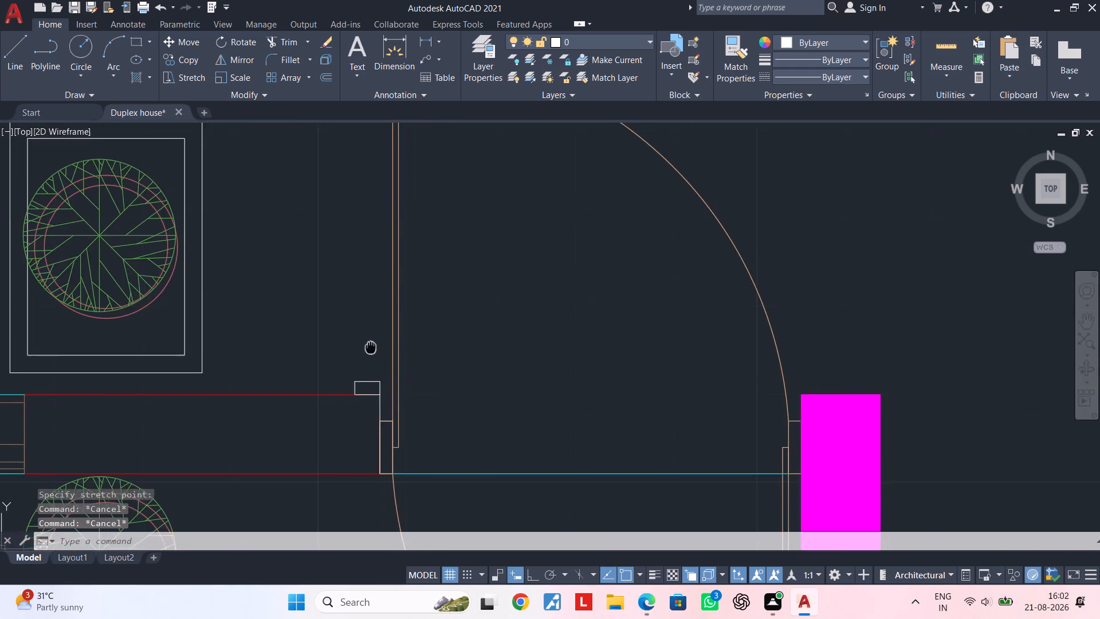
middle_click_drag(371, 347, 327, 383)
scroll(327, 384, "down", 1)
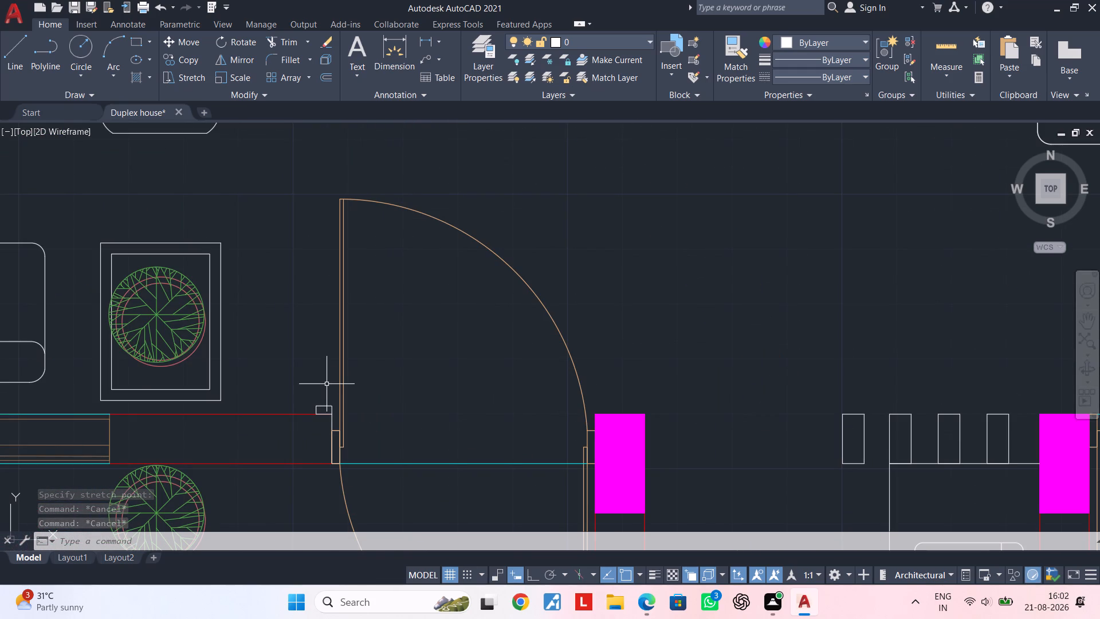
type("L")
key("space")
scroll(333, 397, "up", 3)
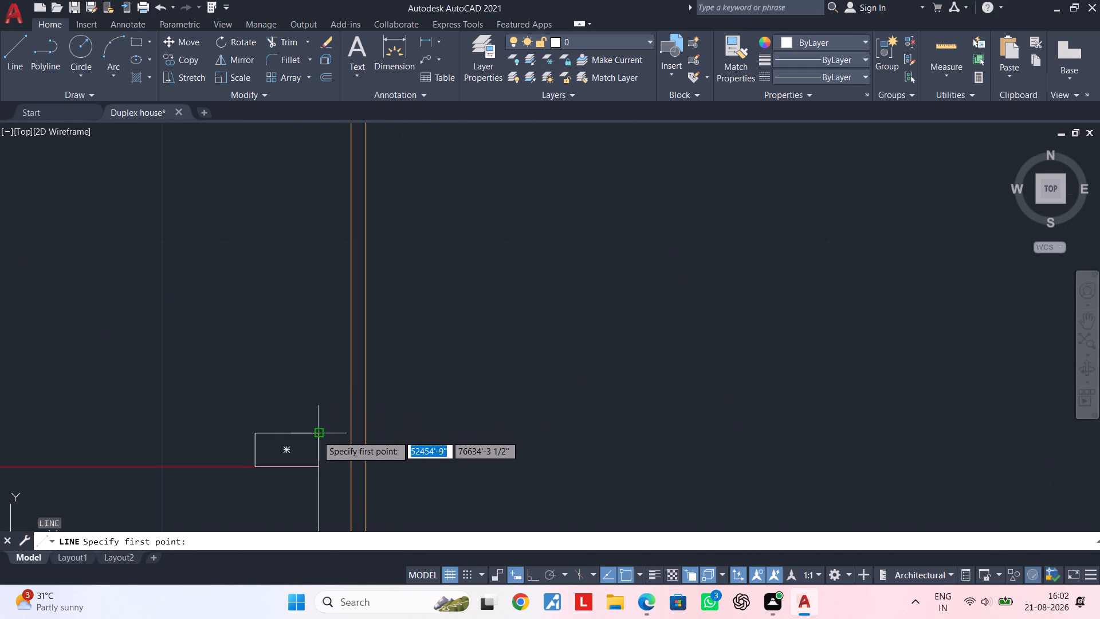
left_click(317, 435)
scroll(331, 238, "down", 1)
left_click(531, 572)
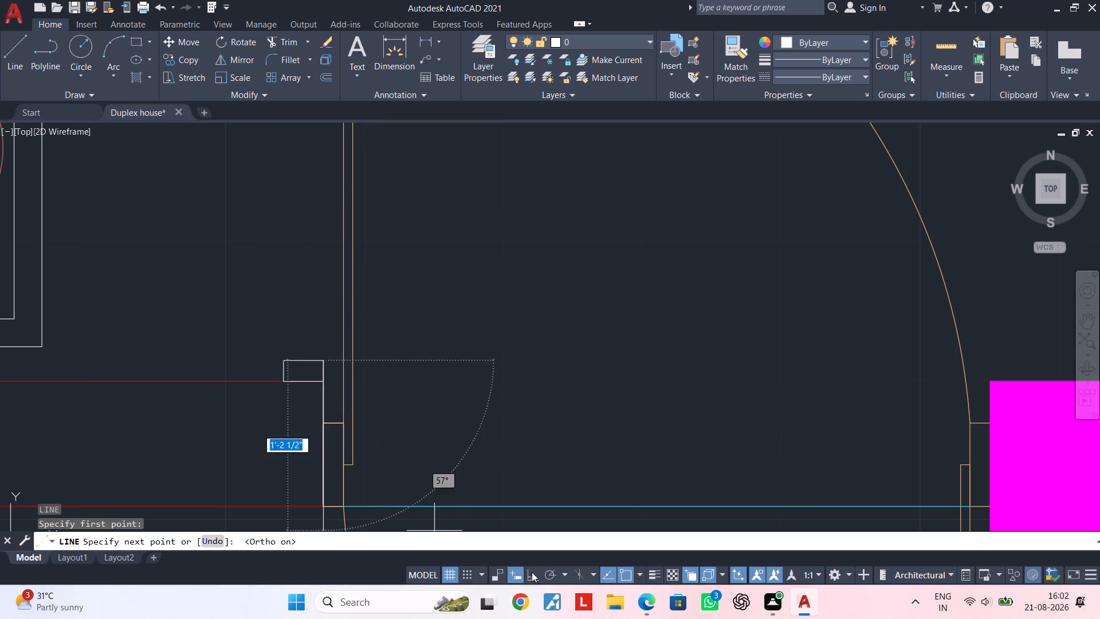
scroll(340, 175, "down", 2)
middle_click_drag(329, 201, 320, 360)
scroll(320, 360, "up", 1)
scroll(309, 182, "down", 1)
middle_click_drag(311, 200, 301, 310)
left_click(301, 278)
middle_click_drag(302, 322, 319, 309)
key("Escape")
key("Escape")
scroll(321, 277, "up", 3)
middle_click_drag(321, 301, 350, 257)
scroll(349, 257, "down", 2)
middle_click_drag(348, 284, 349, 212)
key("Escape")
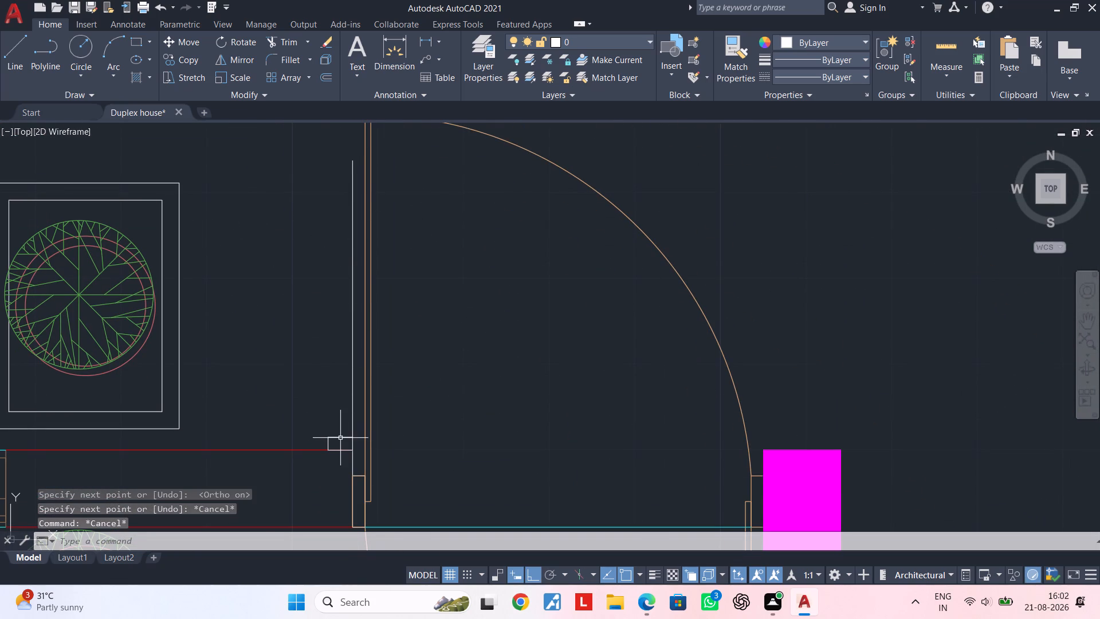
Mirror the small rectangle about a horizontal axis through the vertical line's midpoint, keeping the original.
left_click(339, 437)
key("m")
key("i")
key("space")
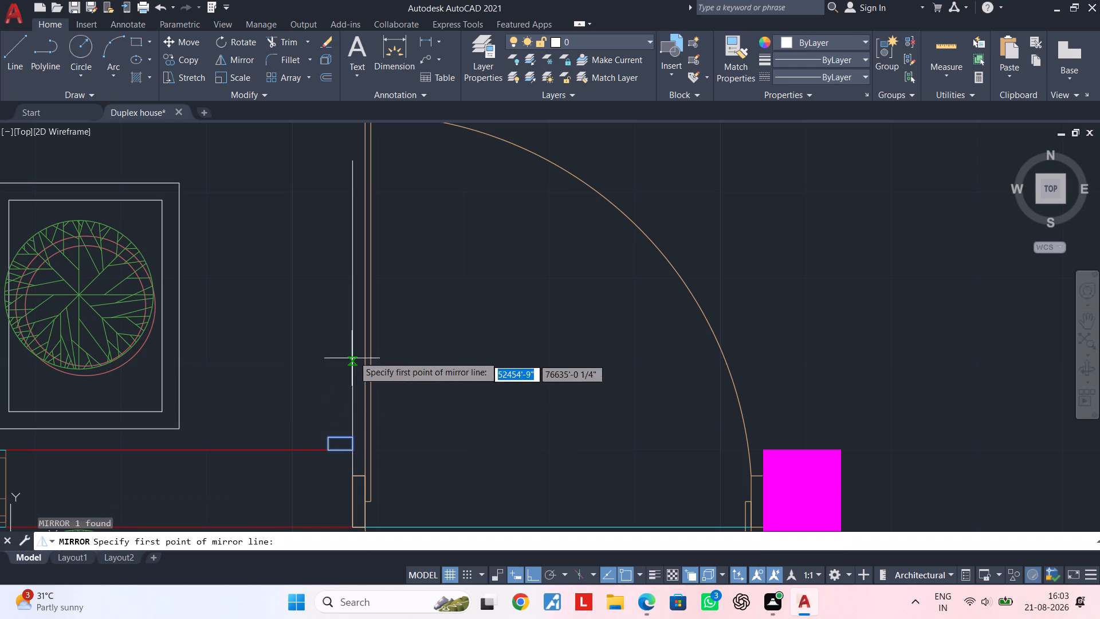
left_click(351, 295)
left_click(311, 292)
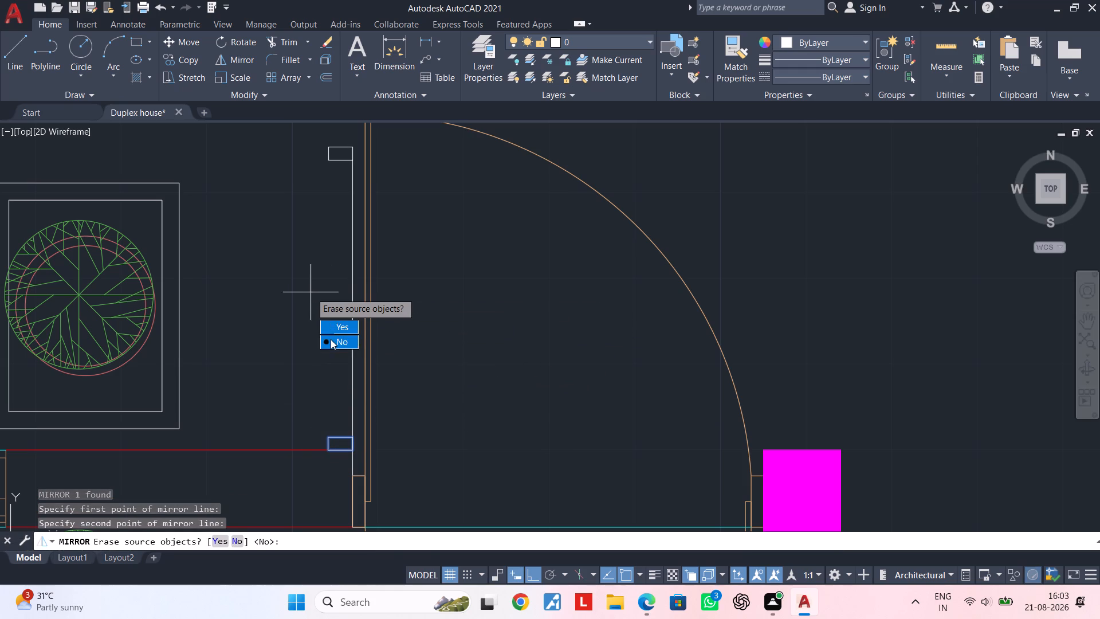
left_click_drag(331, 340, 311, 292)
middle_click_drag(311, 291, 279, 286)
key("Escape")
key("Escape")
Draw a second vertical line just left of the first, joining the upper rectangle's bottom edge to the lower rectangle's top edge.
key("l")
key("space")
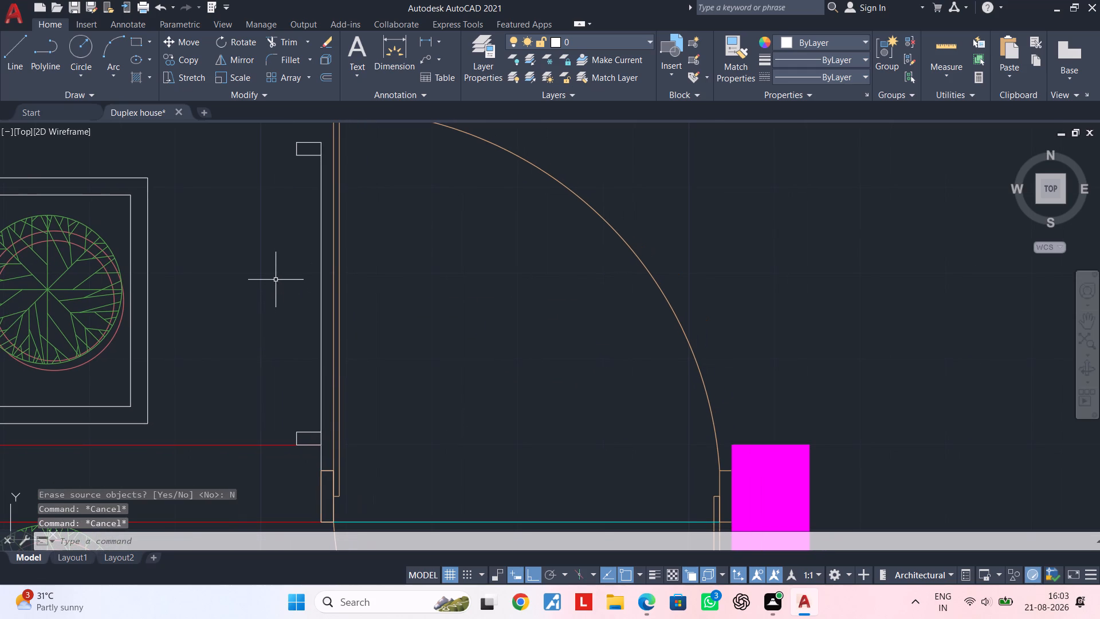
scroll(311, 160, "up", 2)
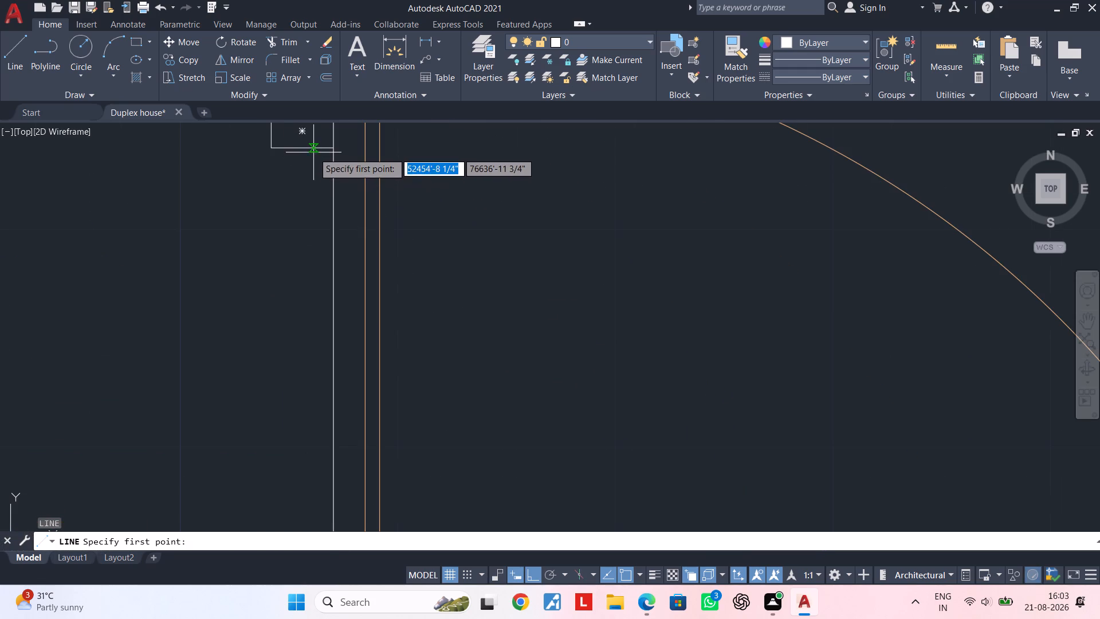
left_click(313, 152)
scroll(308, 326, "down", 2)
middle_click_drag(310, 314, 306, 229)
middle_click_drag(308, 392, 310, 346)
scroll(299, 388, "up", 2)
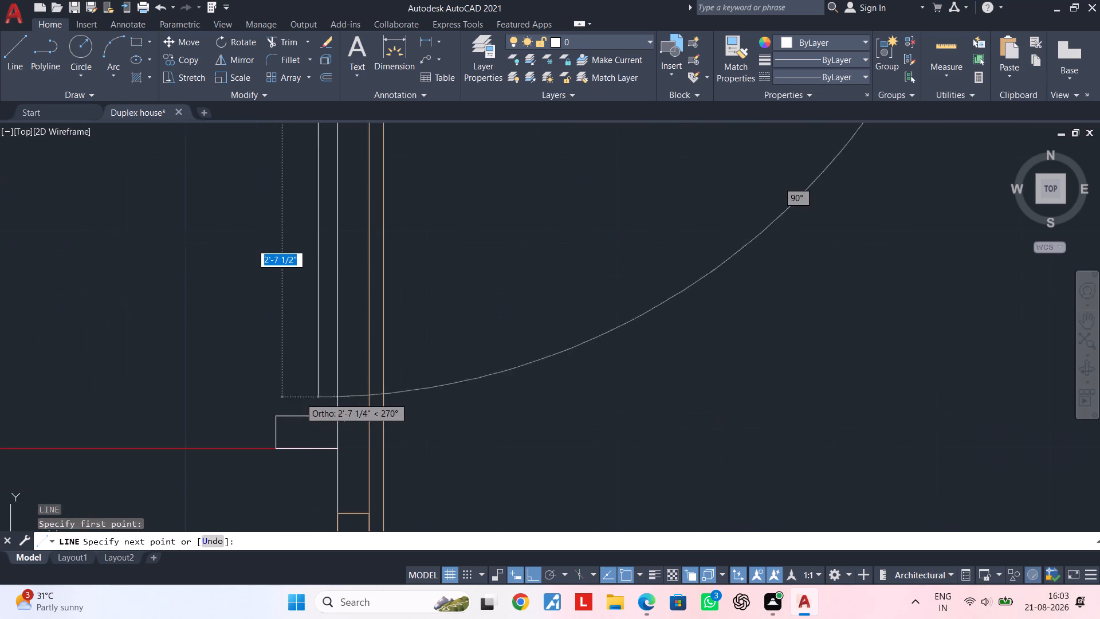
left_click(316, 418)
scroll(307, 419, "down", 2)
key("Escape")
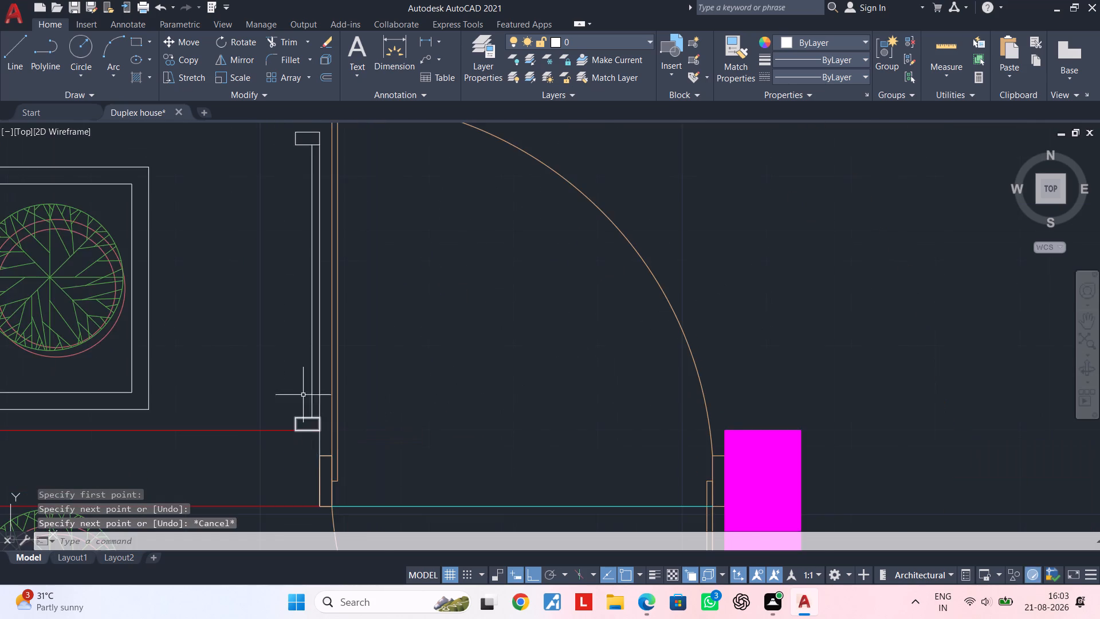
Stretch the left edge of the upper small rectangle outward to widen it.
scroll(299, 384, "down", 2)
middle_click_drag(297, 365, 323, 335)
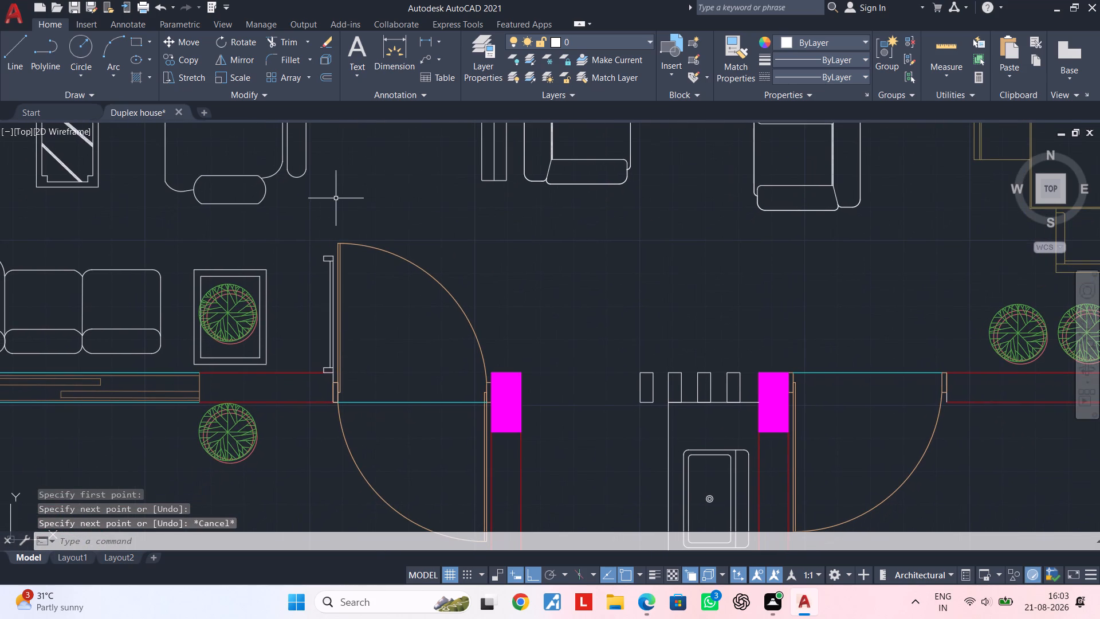
scroll(317, 223, "up", 2)
scroll(322, 240, "down", 2)
scroll(319, 263, "up", 2)
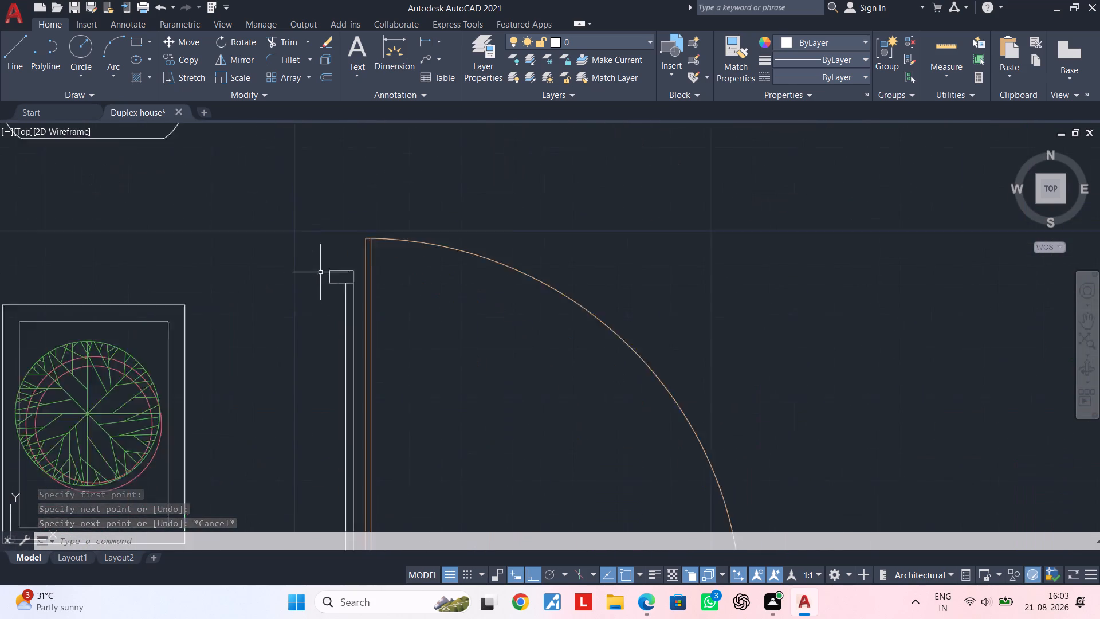
scroll(320, 272, "up", 3)
left_click(328, 281)
left_click(325, 281)
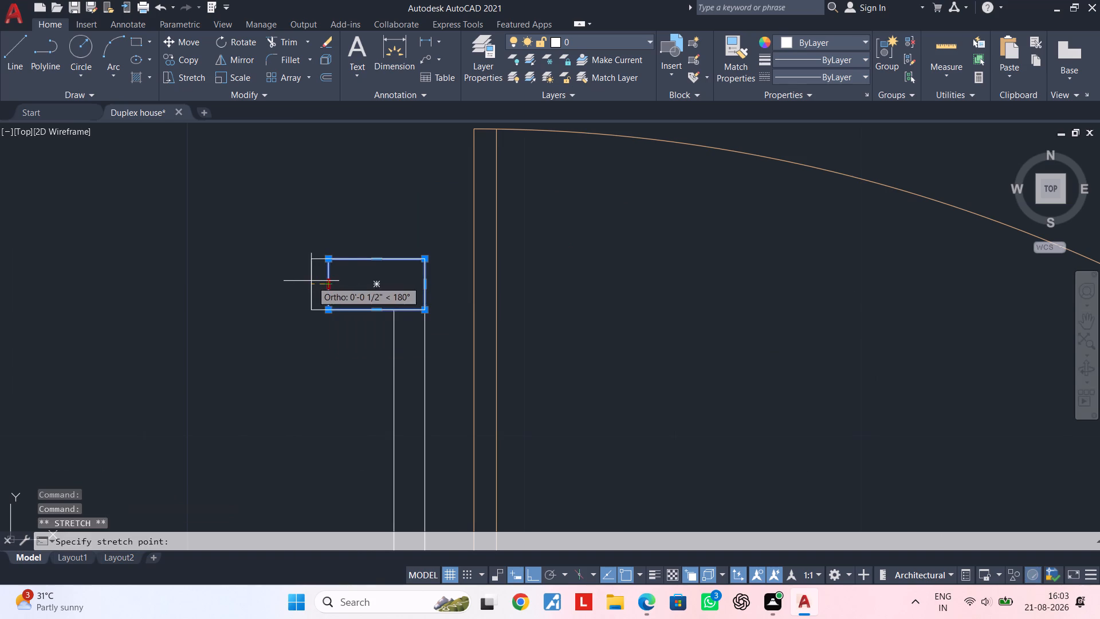
left_click(282, 281)
Stretch the left edge of the lower small rectangle outward by about 1 3/4".
scroll(290, 282, "down", 4)
middle_click_drag(290, 374, 308, 229)
scroll(299, 330, "up", 3)
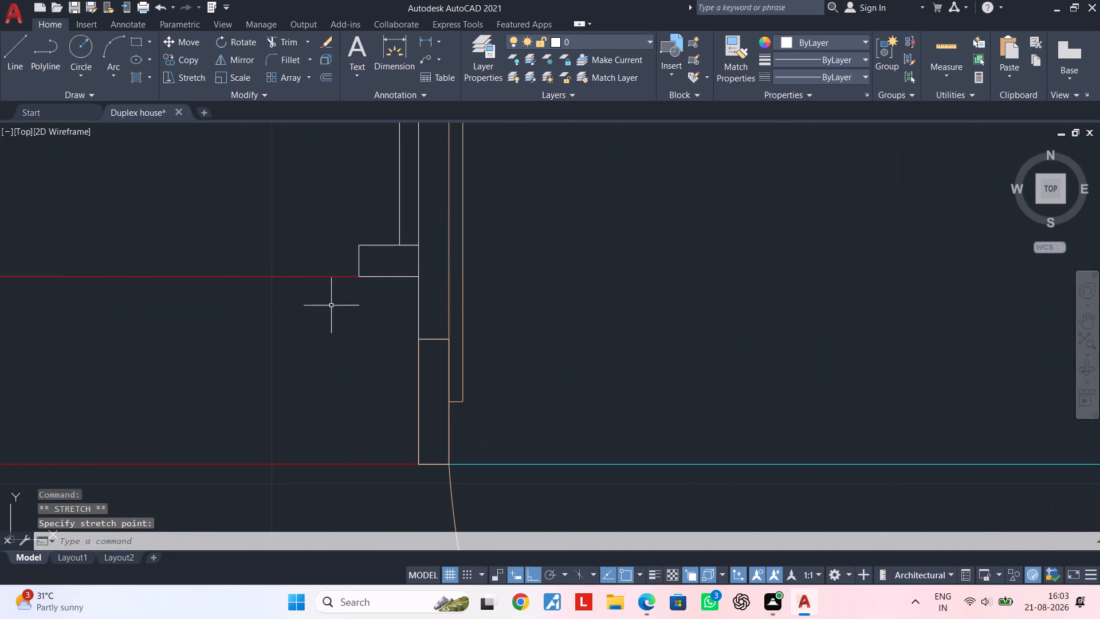
left_click(357, 265)
left_click(359, 263)
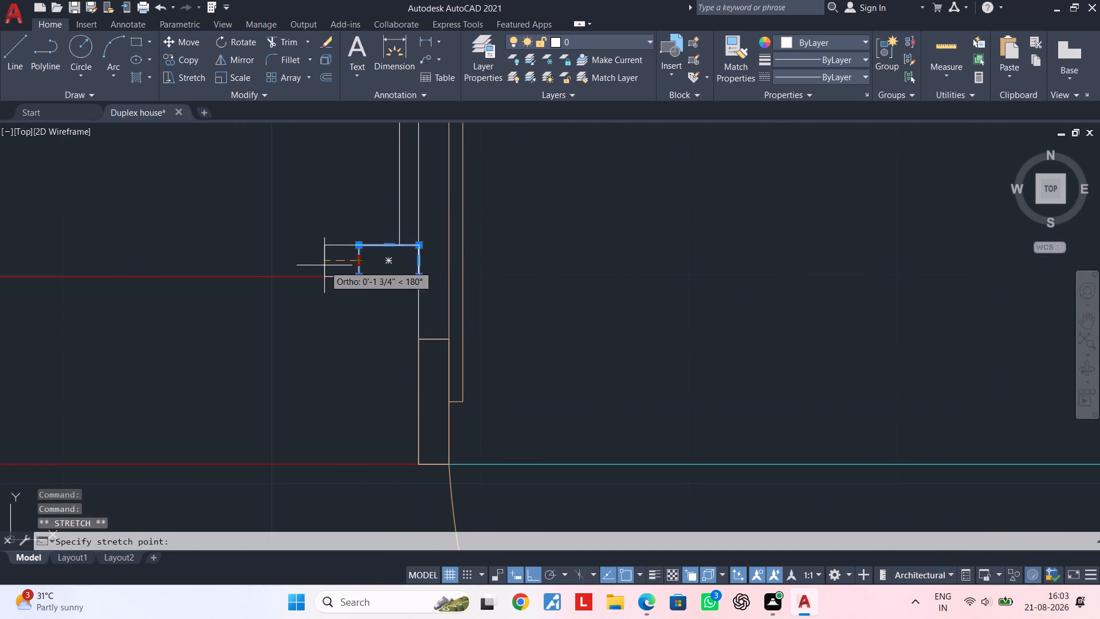
left_click(324, 265)
key("Escape")
key("Escape")
Copy both rectangles and their connecting lines about 11'-6 3/4" upward, against the bedroom wall's lower edge just left of the bedroom door.
left_click(355, 248)
left_click(356, 242)
left_click_drag(357, 246, 355, 252)
left_click(427, 186)
left_click(391, 194)
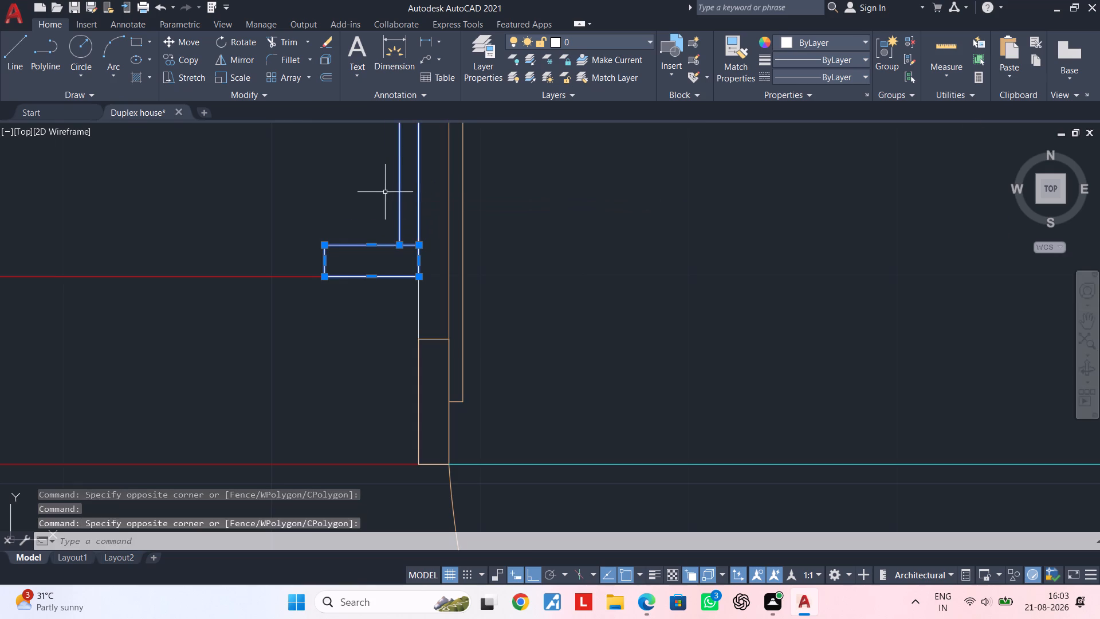
scroll(384, 192, "down", 2)
middle_click_drag(365, 183, 353, 391)
middle_click_drag(353, 279, 327, 398)
scroll(357, 296, "up", 1)
left_click_drag(355, 219, 328, 254)
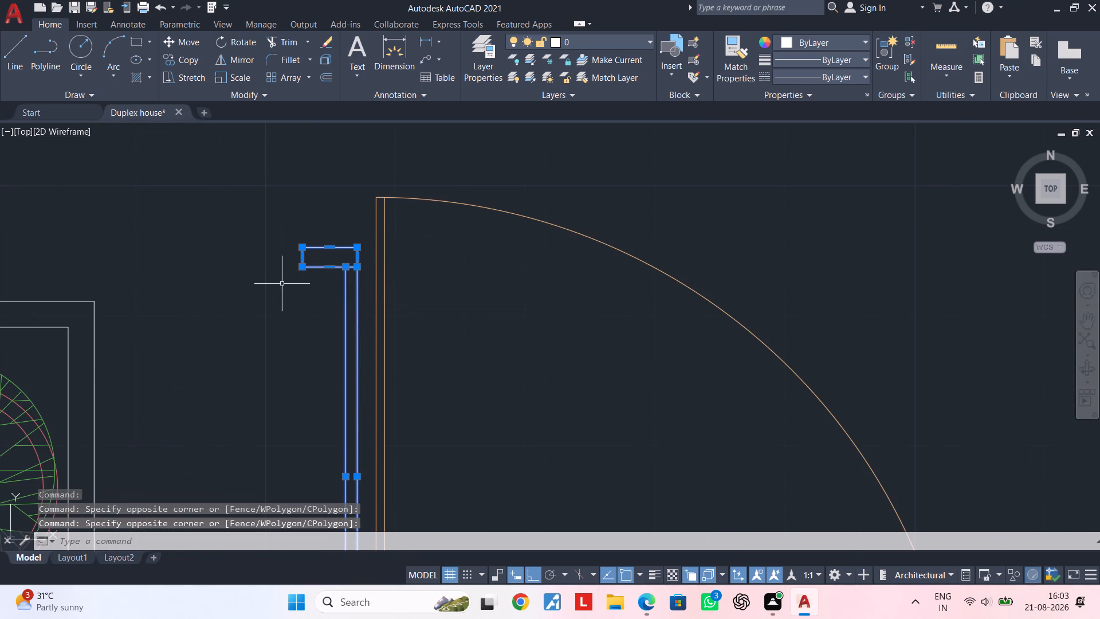
left_click(282, 284)
type("CO")
key("space")
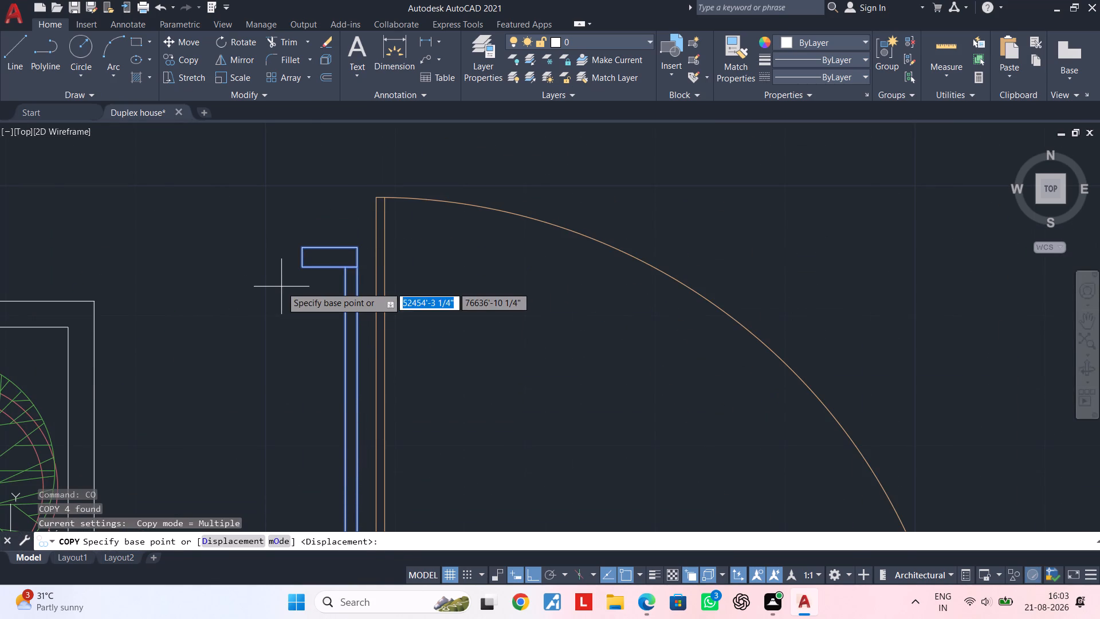
left_click(360, 246)
scroll(361, 214, "down", 2)
middle_click_drag(366, 256, 370, 406)
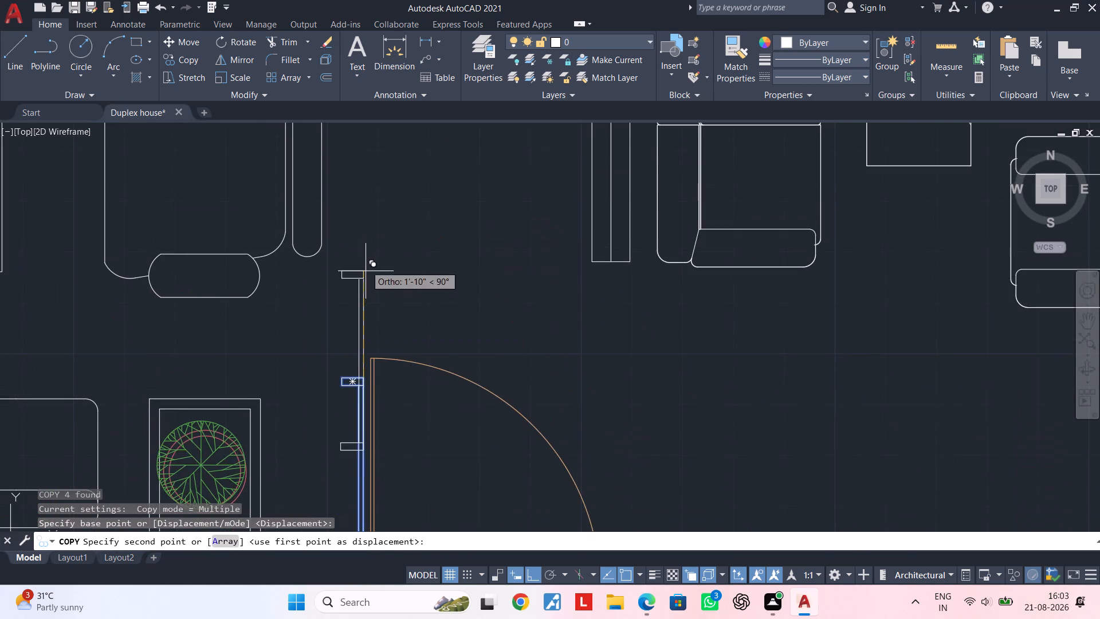
scroll(366, 265, "down", 1)
middle_click_drag(369, 286, 357, 459)
scroll(360, 267, "down", 1)
middle_click_drag(360, 273, 353, 416)
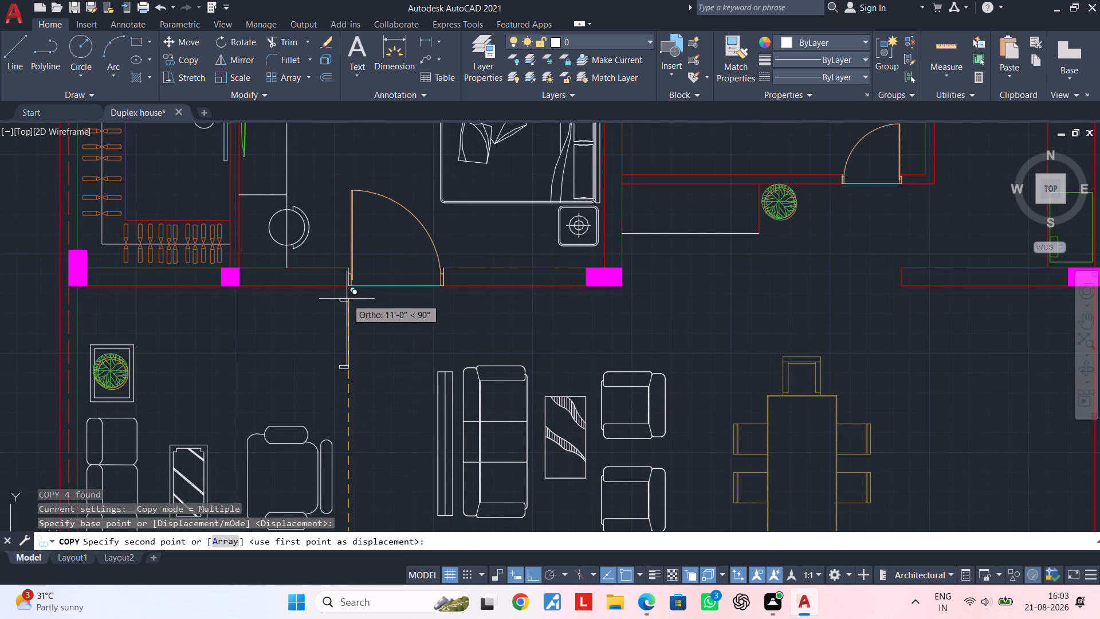
scroll(347, 292, "up", 3)
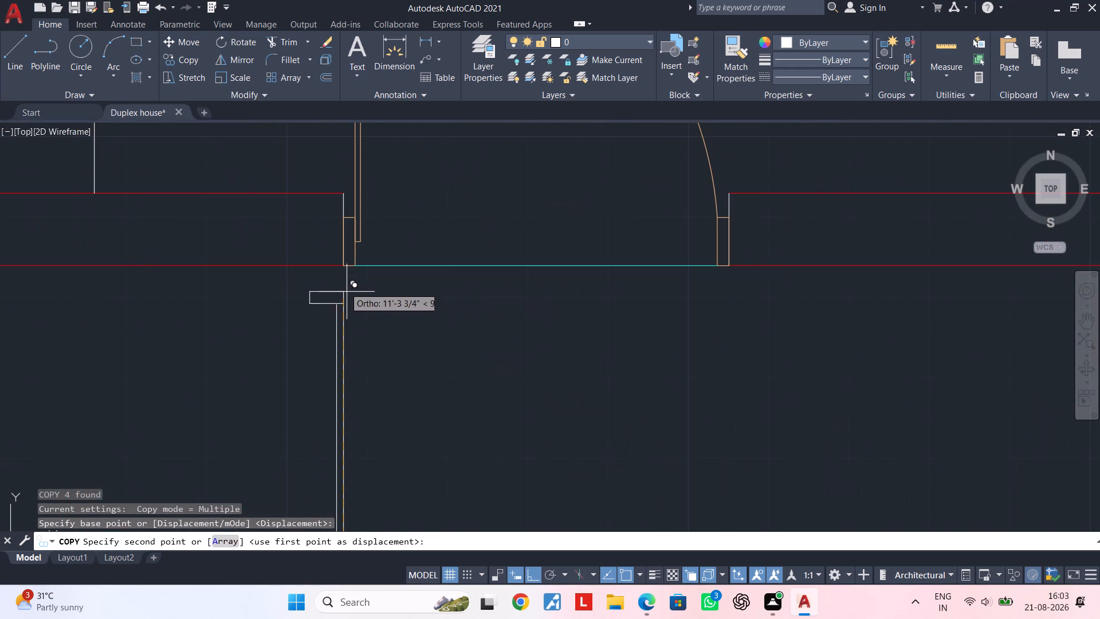
left_click(536, 574)
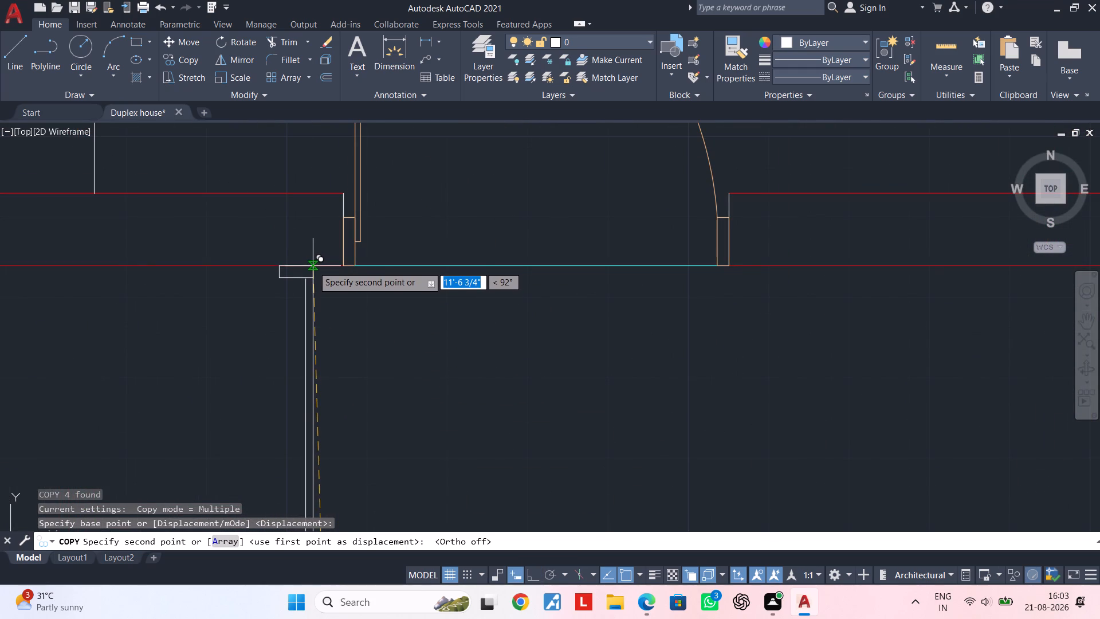
left_click(313, 266)
scroll(343, 325, "down", 3)
middle_click_drag(358, 322, 358, 275)
key("Escape")
key("Escape")
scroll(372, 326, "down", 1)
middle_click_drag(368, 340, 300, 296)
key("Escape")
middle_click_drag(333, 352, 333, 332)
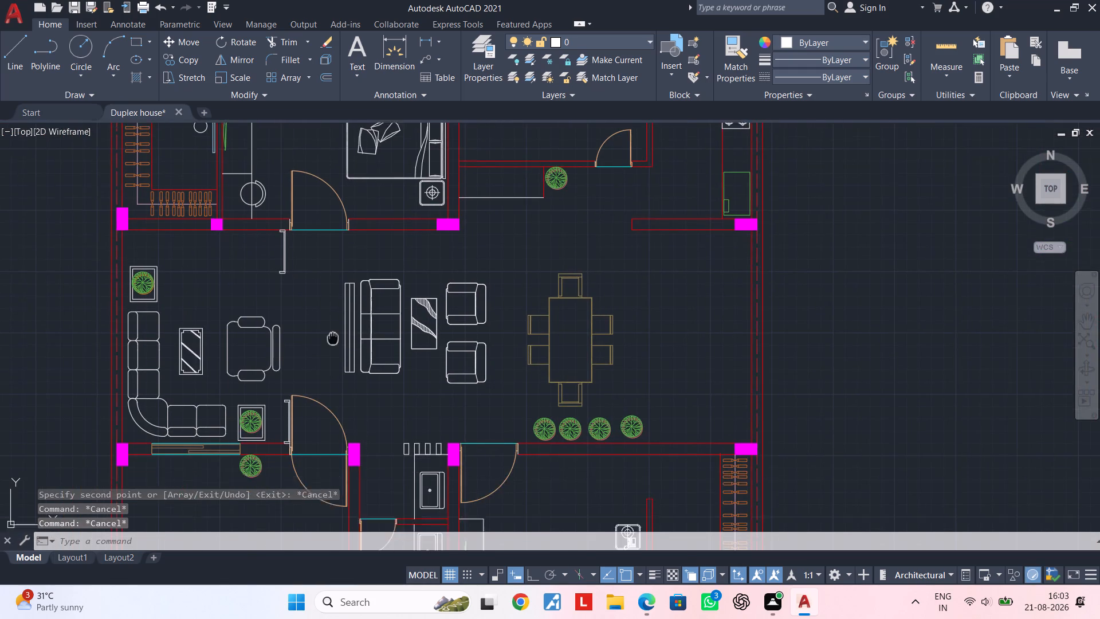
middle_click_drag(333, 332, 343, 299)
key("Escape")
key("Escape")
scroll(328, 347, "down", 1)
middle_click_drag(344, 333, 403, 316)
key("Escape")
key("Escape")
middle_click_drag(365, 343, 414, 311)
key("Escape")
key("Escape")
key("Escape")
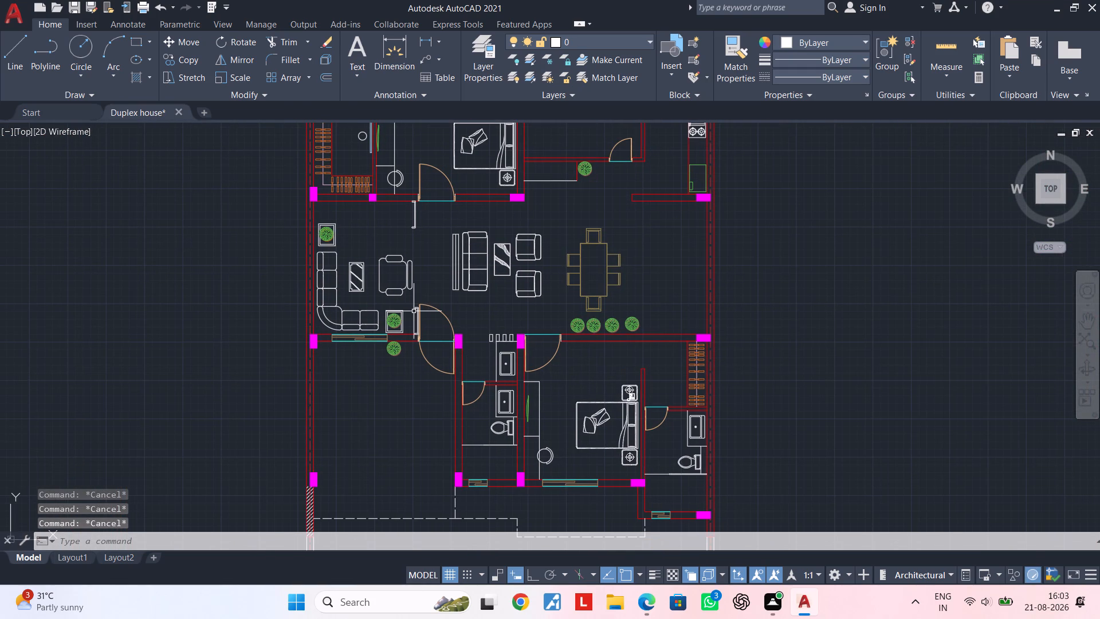
Copy the green TV symbol from the upper bedroom's desk unit into the living area above the armchair.
key("Escape")
key("Escape")
key("Escape")
key("Escape")
middle_click_drag(390, 211, 370, 314)
scroll(357, 233, "up", 3)
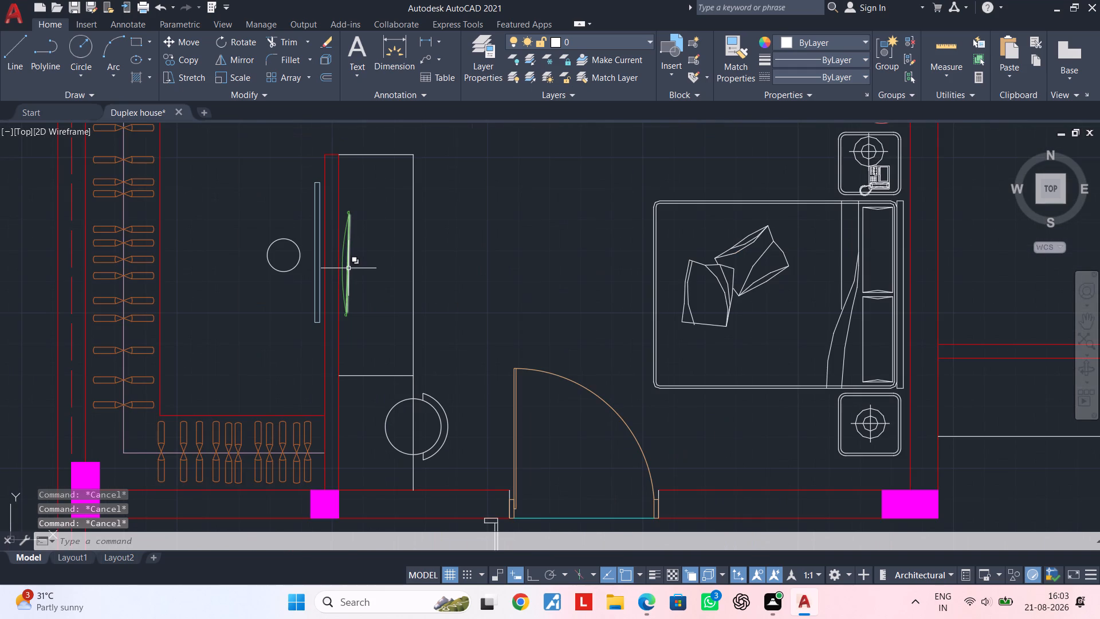
left_click(348, 268)
scroll(345, 250, "up", 3)
key("Escape")
left_click(329, 138)
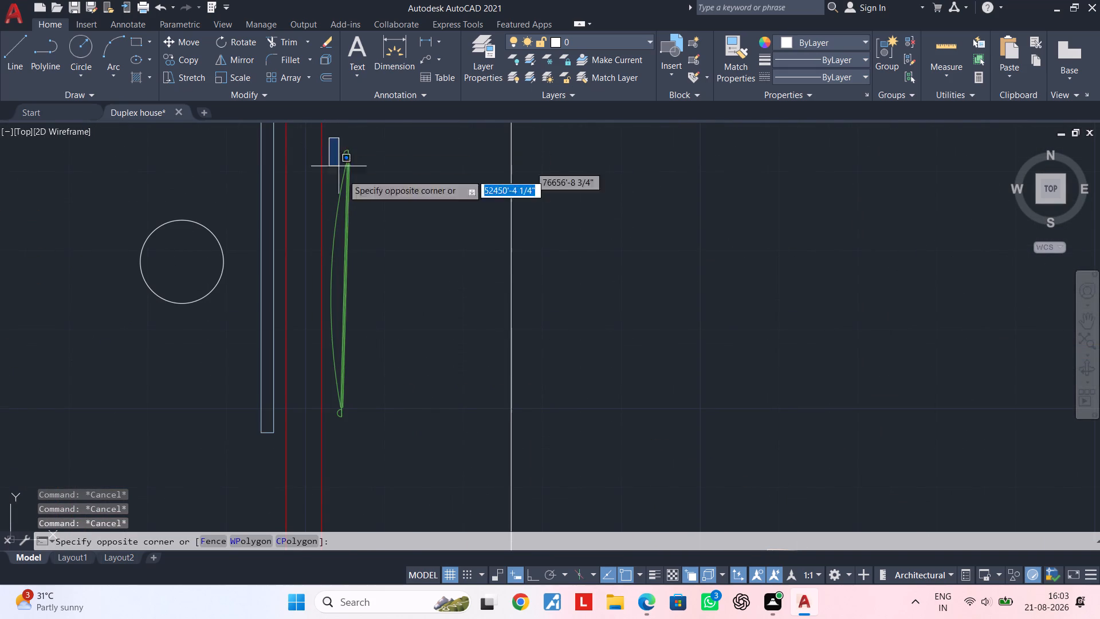
scroll(425, 366, "down", 1)
left_click(428, 402)
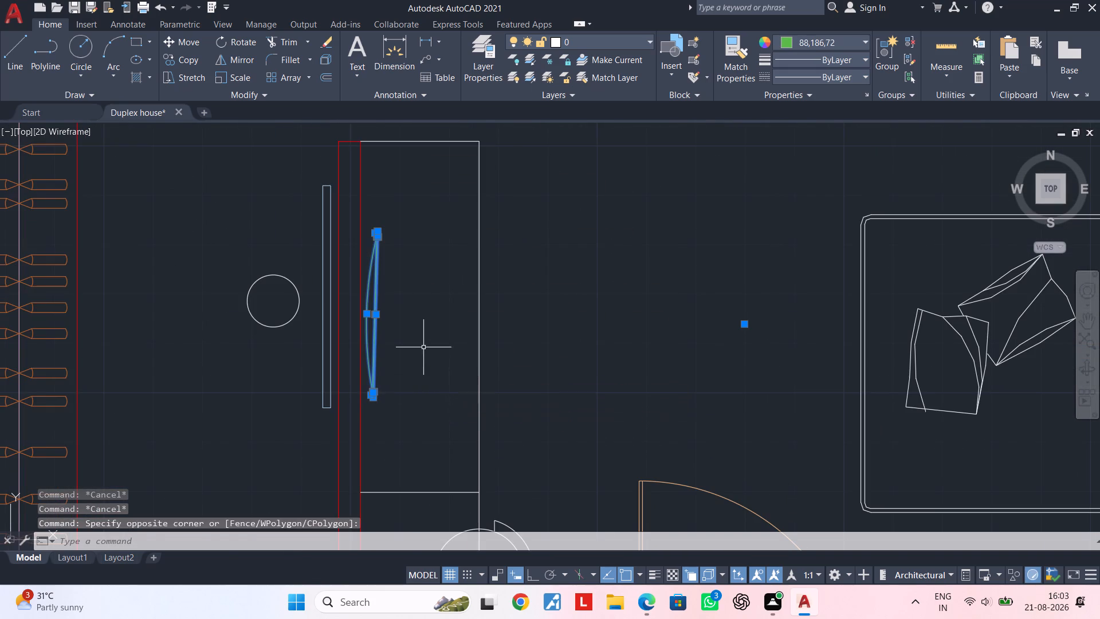
middle_click_drag(425, 332, 403, 247)
key("c")
key("o")
key("space")
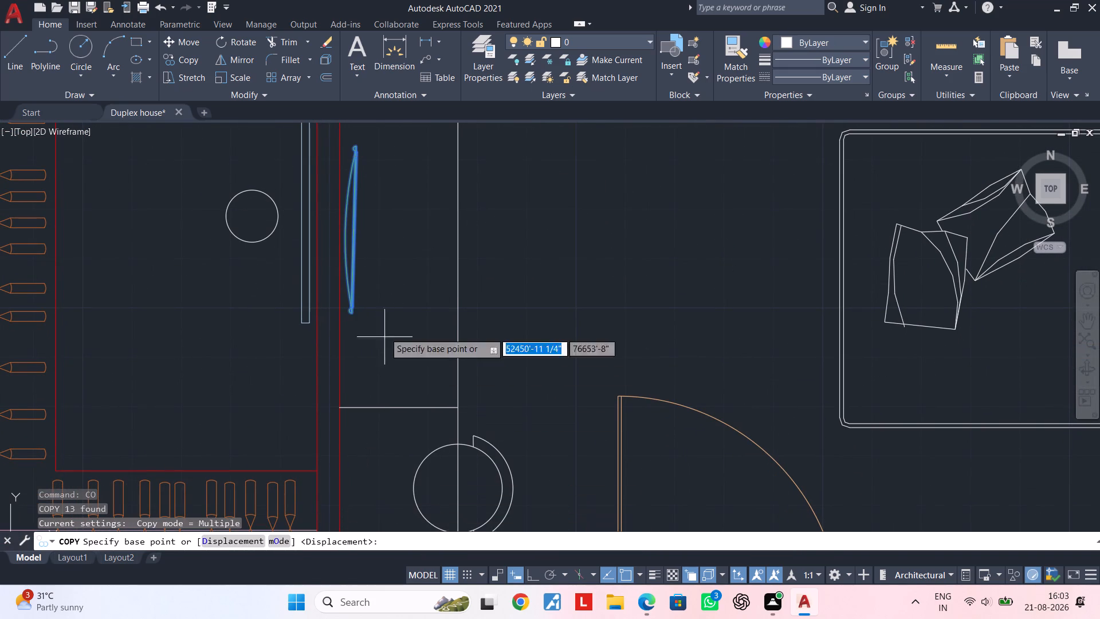
left_click(362, 277)
scroll(406, 389, "down", 3)
middle_click_drag(441, 394, 477, 91)
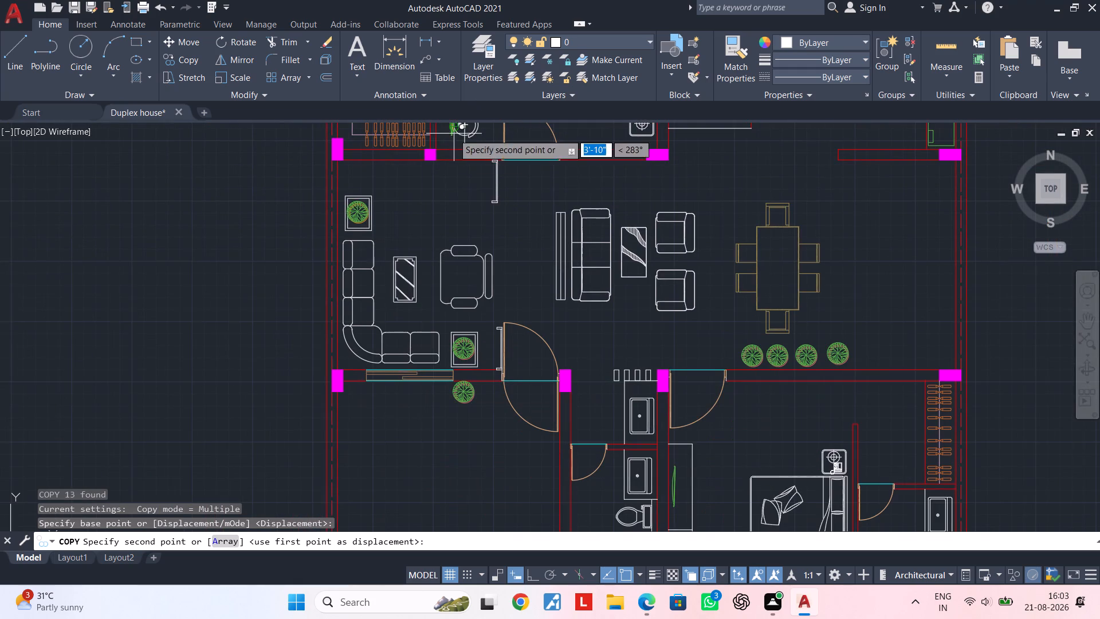
scroll(425, 207, "up", 2)
left_click(406, 220)
key("Escape")
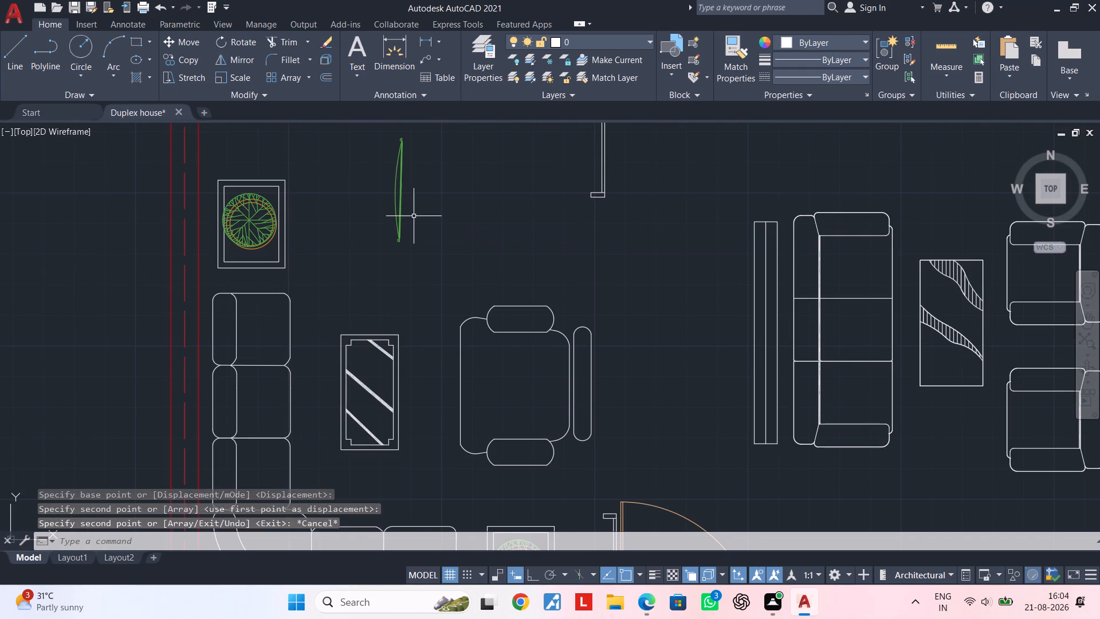
Rotate the copied TV symbol by 270° with Ortho on so it lies horizontally.
key("Escape")
left_click(371, 136)
left_click(465, 260)
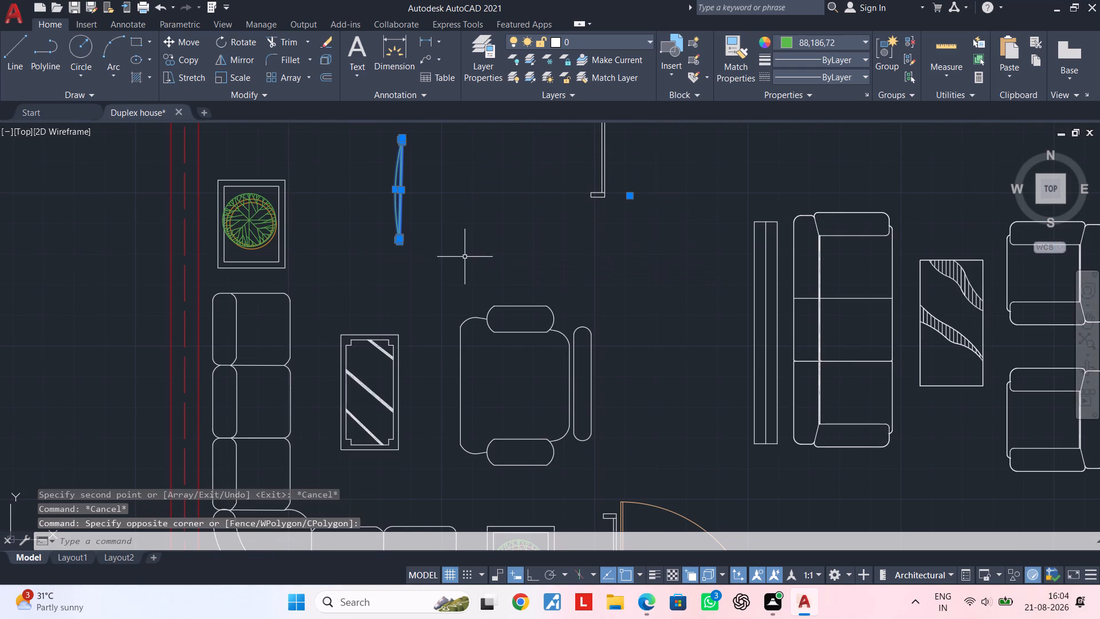
key("r")
key("o")
key("space")
left_click(466, 257)
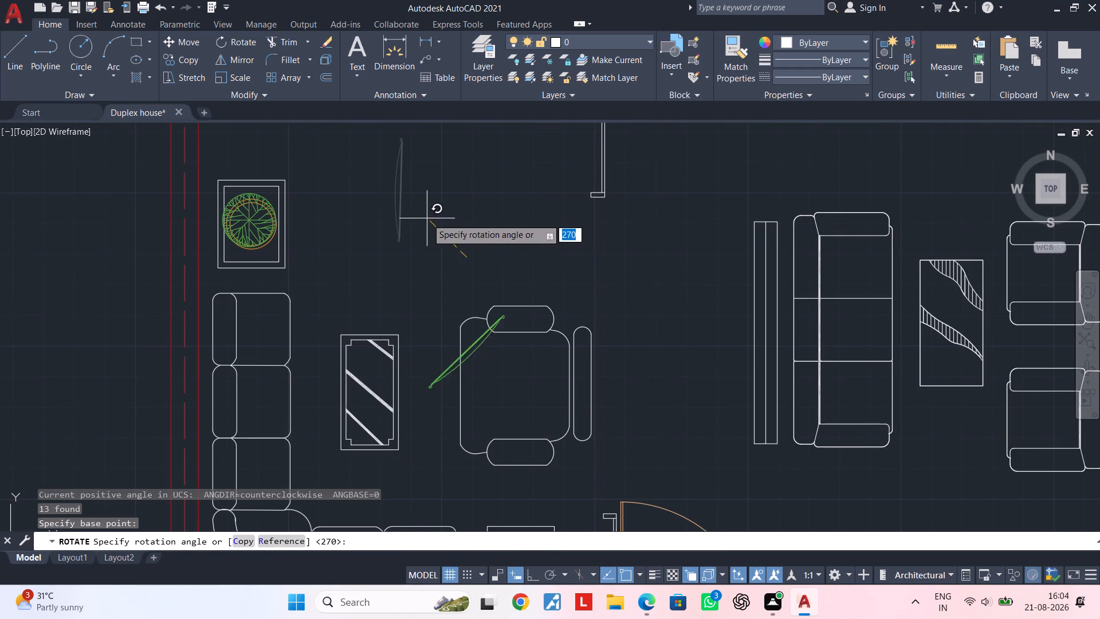
left_click(531, 574)
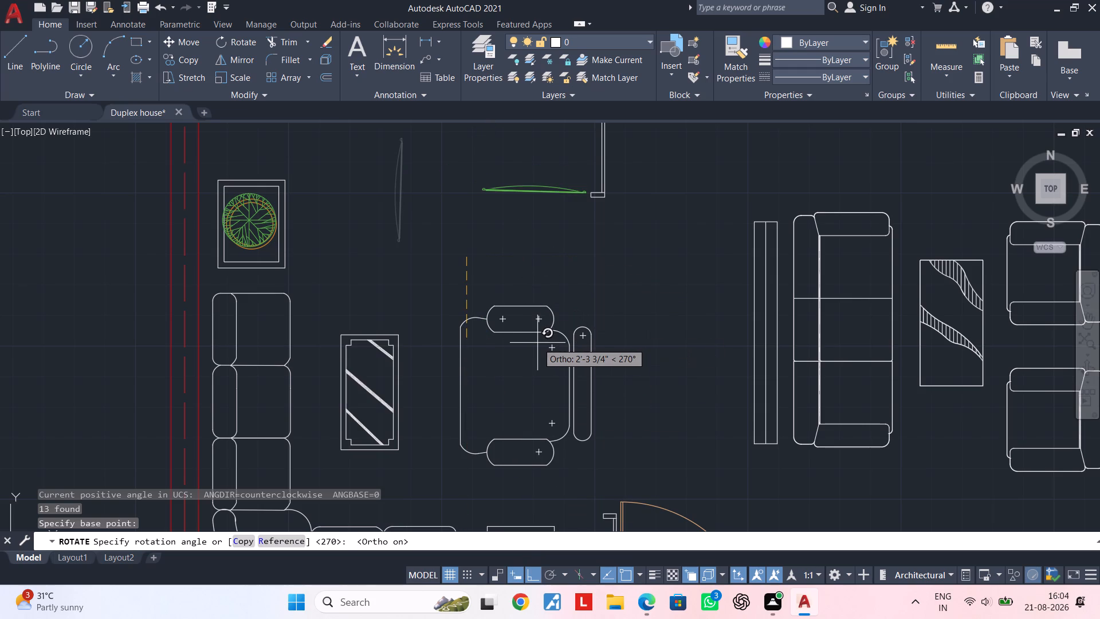
left_click(535, 350)
key("Escape")
Move the rotated TV symbol up against the bedroom wall's lower edge, beside the small column above the living area.
middle_click_drag(551, 224, 509, 280)
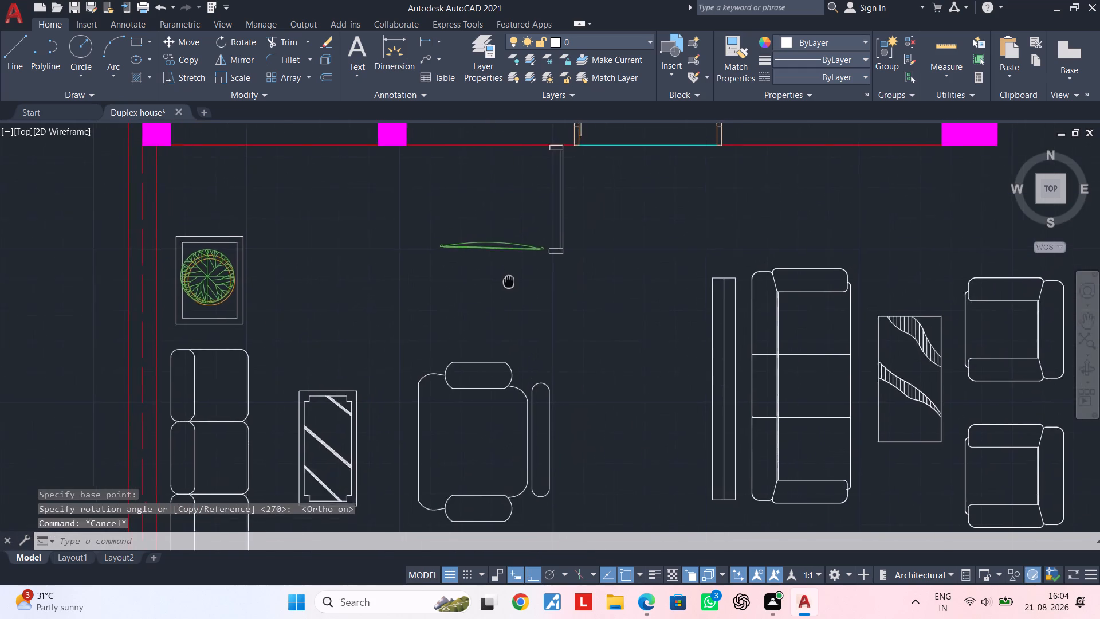
middle_click_drag(509, 280, 508, 281)
scroll(496, 266, "up", 3)
key("Escape")
middle_click_drag(492, 256, 453, 301)
left_click_drag(197, 182, 215, 205)
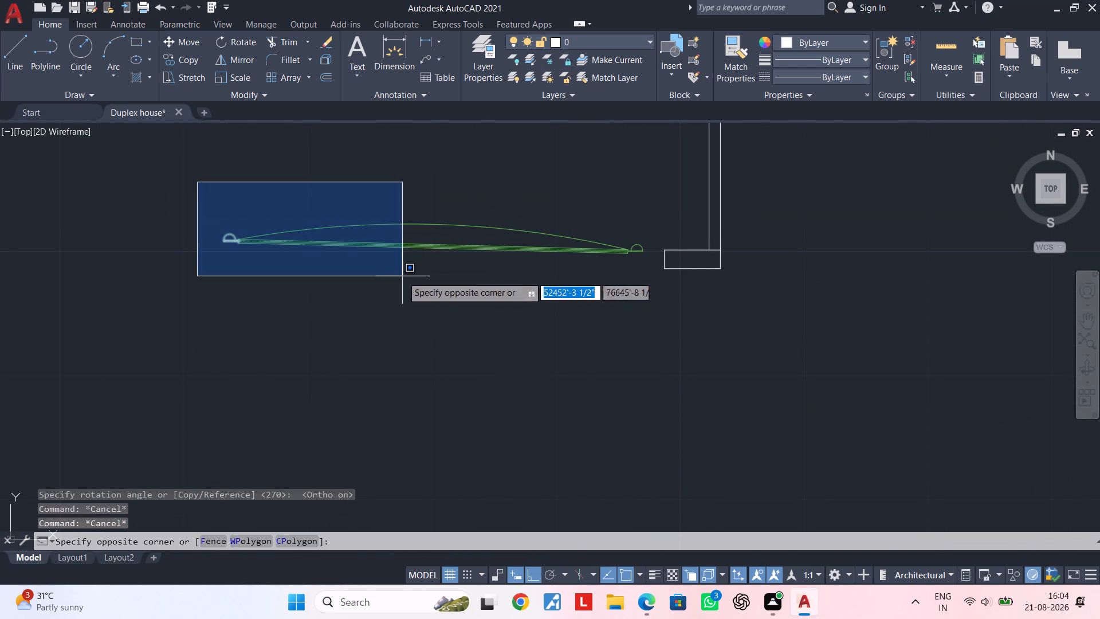
left_click(663, 294)
key("m")
key("space")
left_click(570, 244)
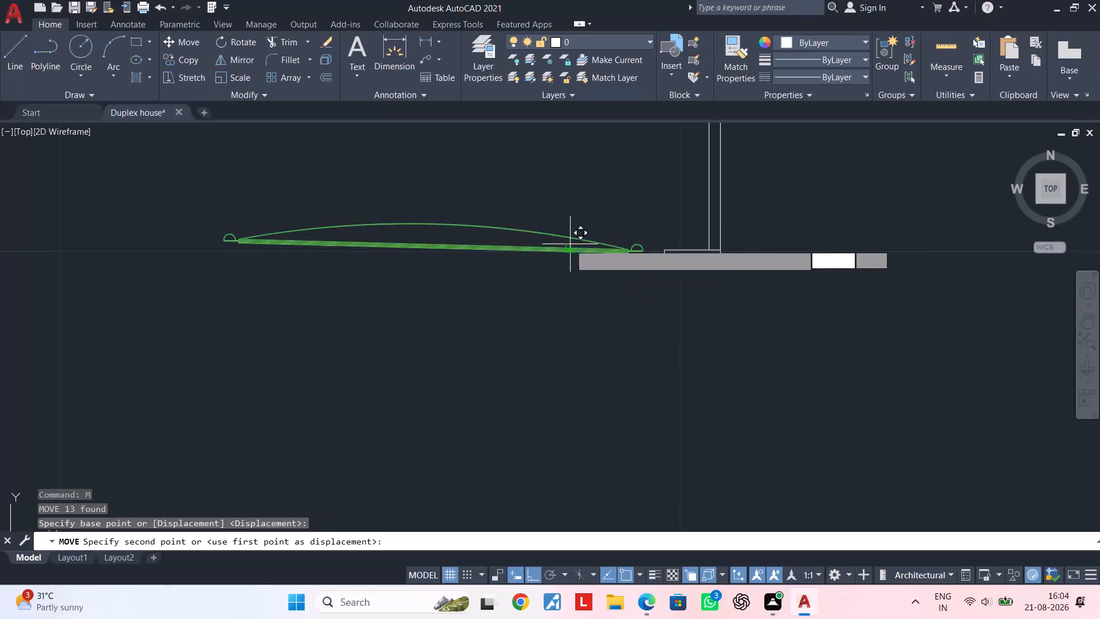
scroll(312, 142, "down", 2)
middle_click_drag(308, 219, 349, 278)
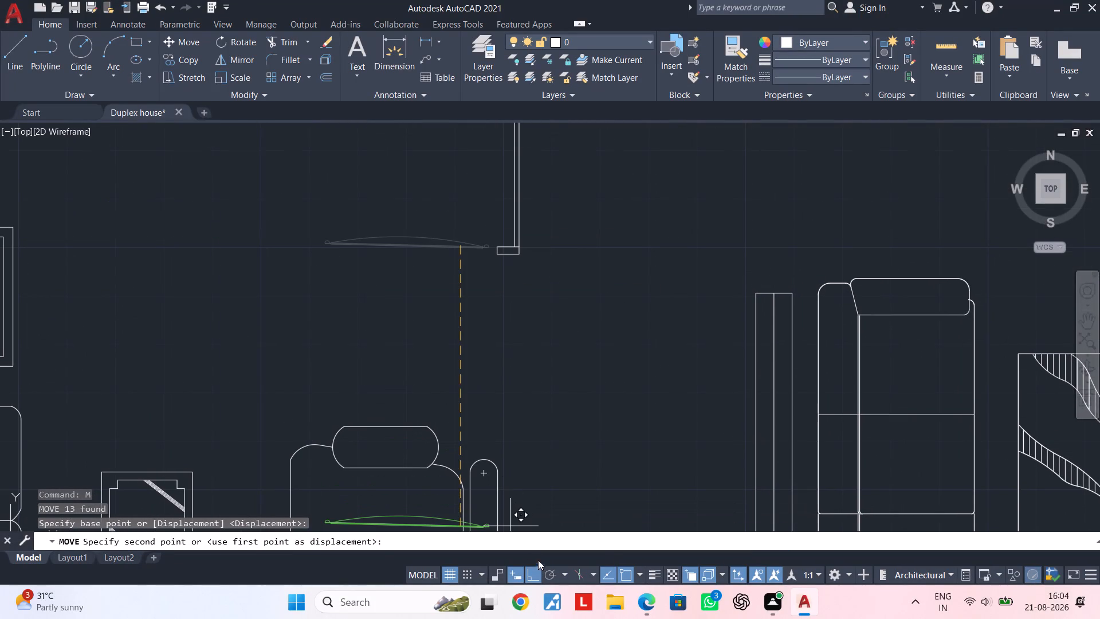
left_click(535, 571)
middle_click_drag(341, 228, 359, 354)
scroll(357, 302, "down", 2)
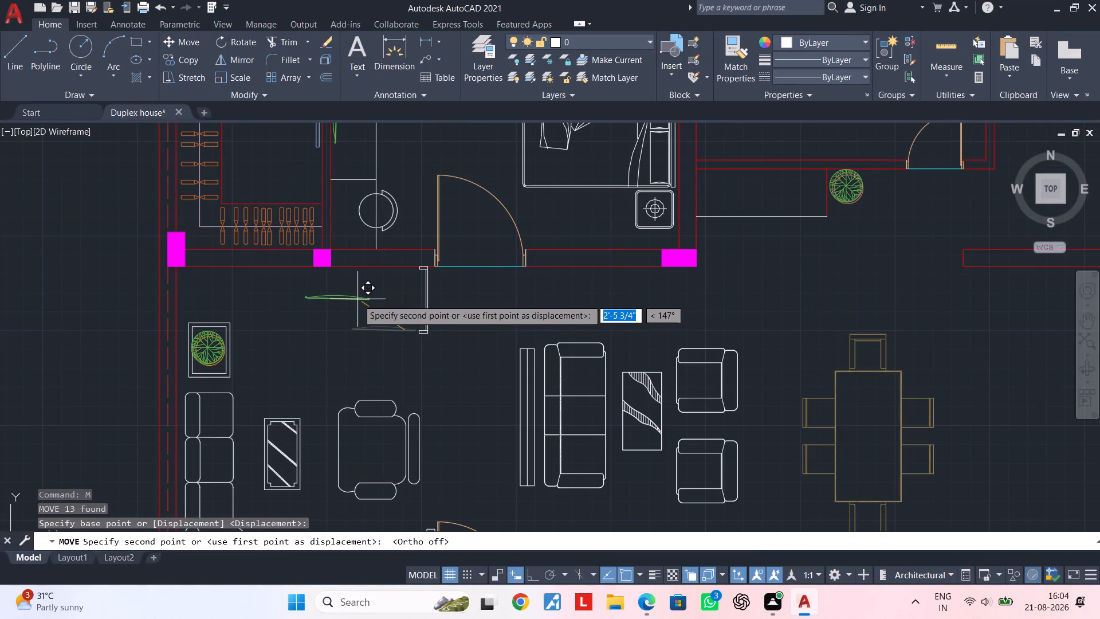
scroll(356, 284, "up", 1)
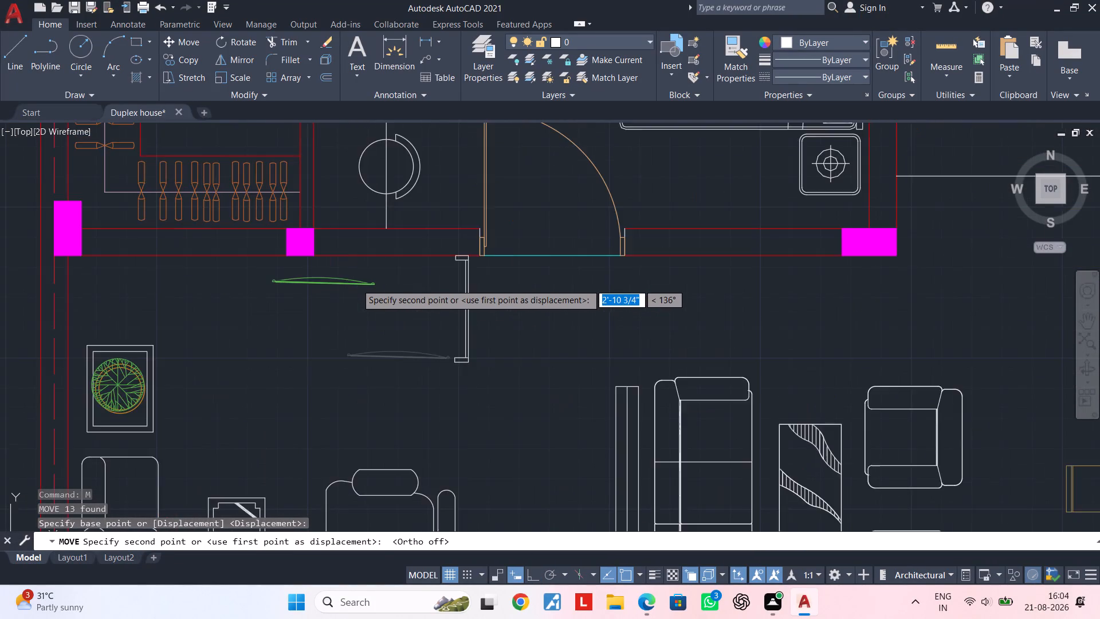
scroll(356, 283, "up", 2)
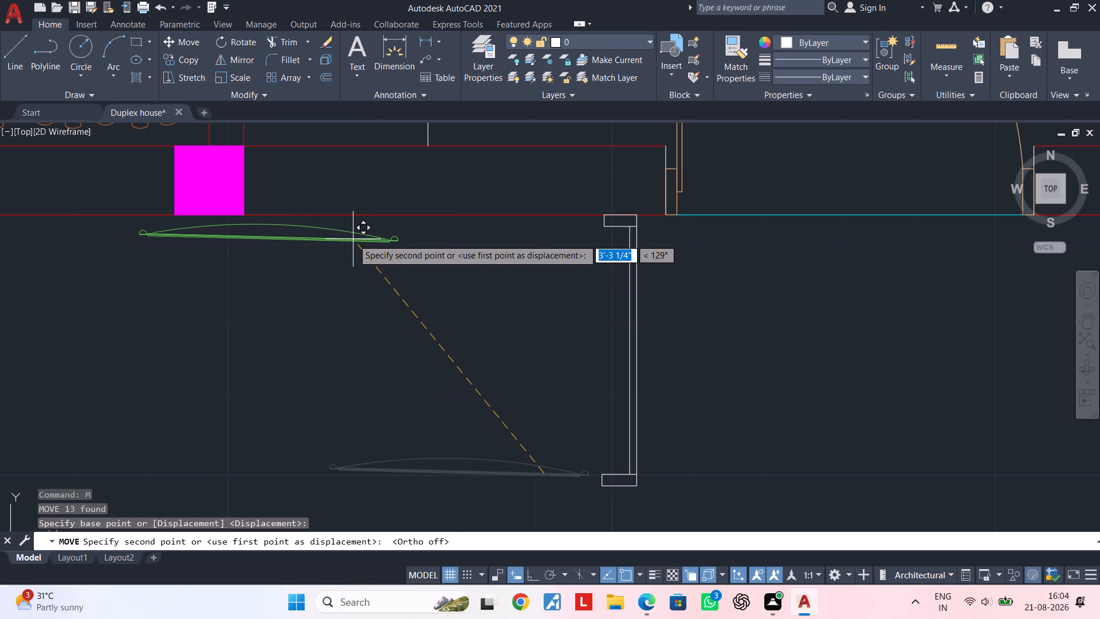
left_click(353, 240)
key("Escape")
scroll(355, 256, "down", 3)
middle_click_drag(365, 258, 402, 251)
key("Escape")
key("Escape")
scroll(411, 268, "up", 1)
key("Escape")
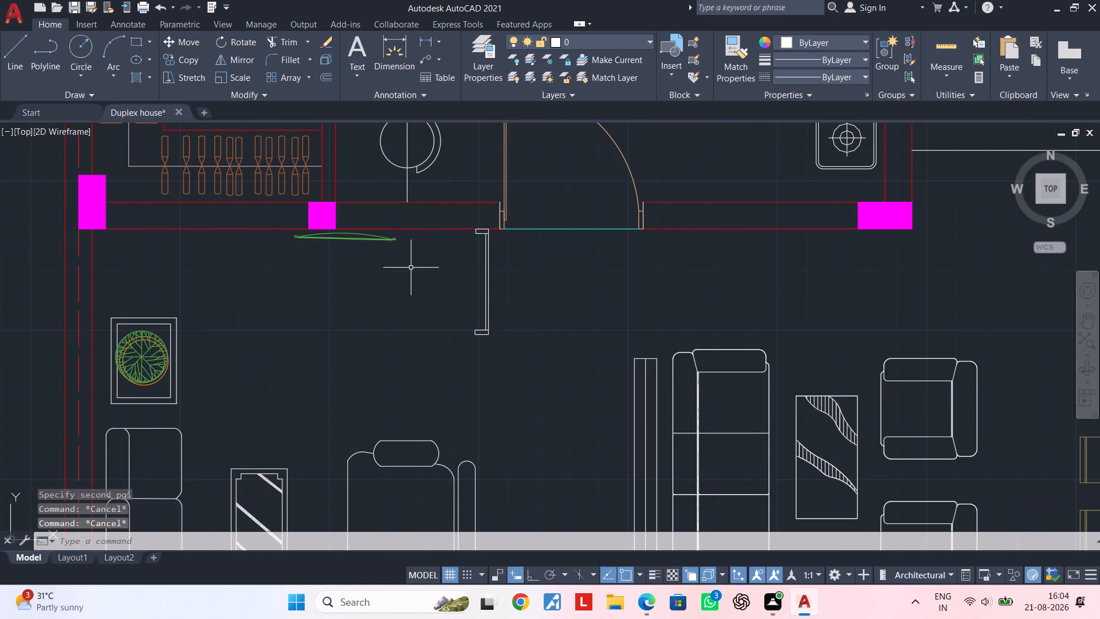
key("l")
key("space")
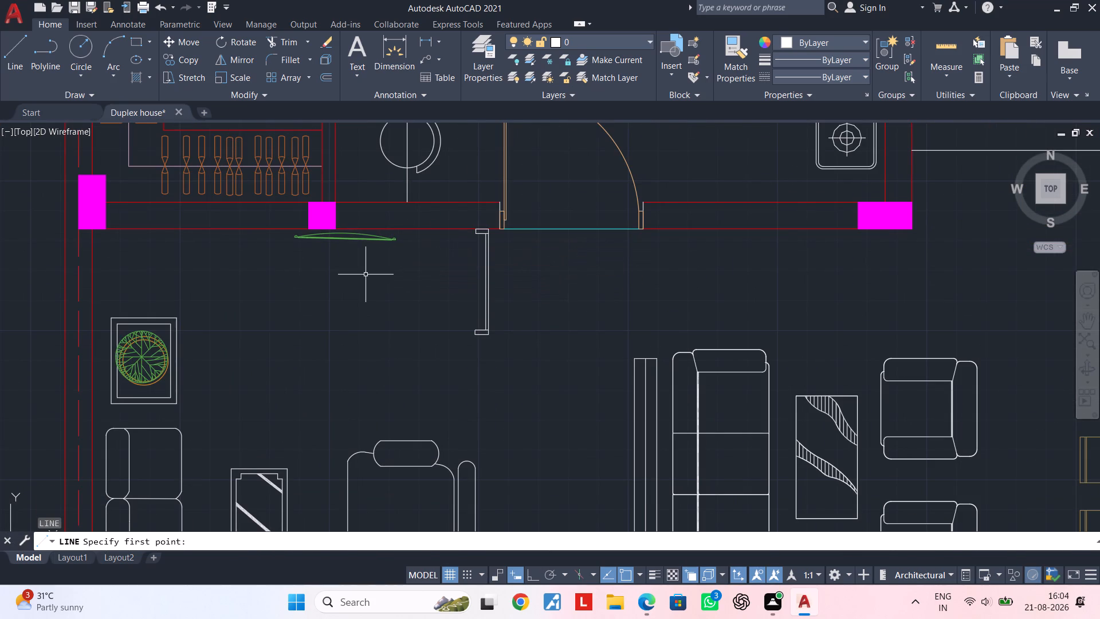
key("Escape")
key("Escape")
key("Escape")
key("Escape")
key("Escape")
Draw a three-sided TV unit outline around the TV symbol, about 5'-6" wide and 1'-5 1/2" deep, starting and ending on the wall.
key("l")
key("space")
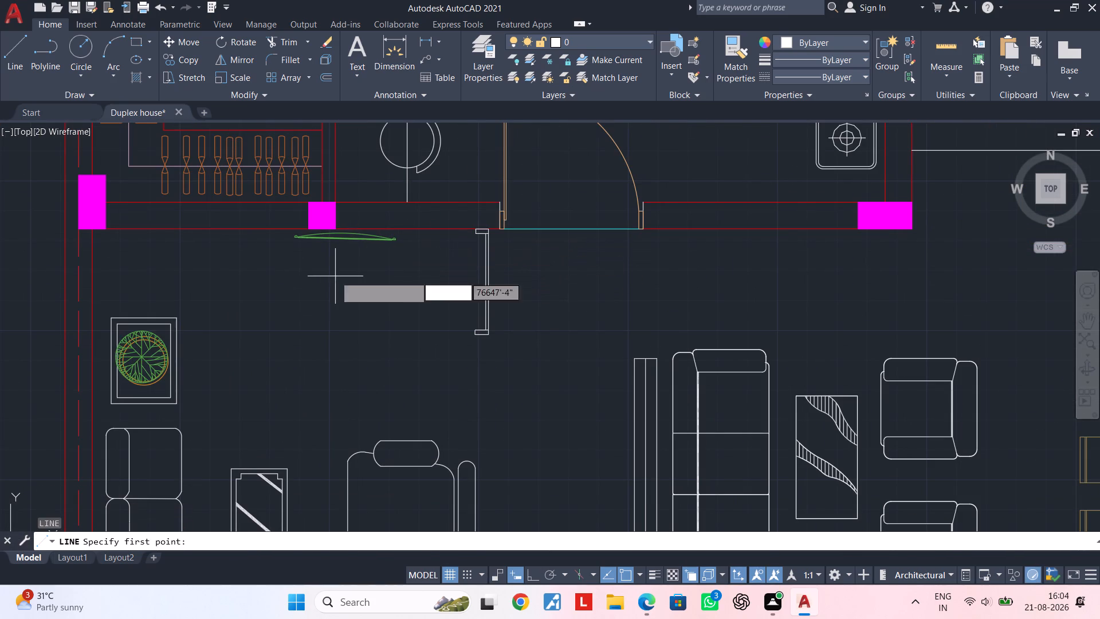
left_click(246, 231)
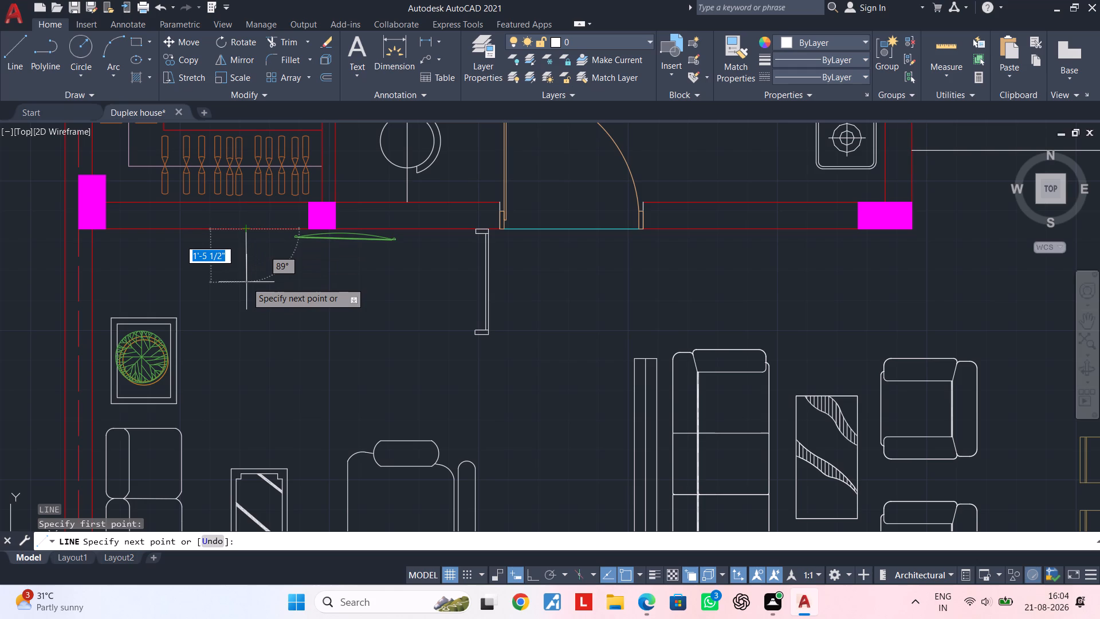
left_click(533, 580)
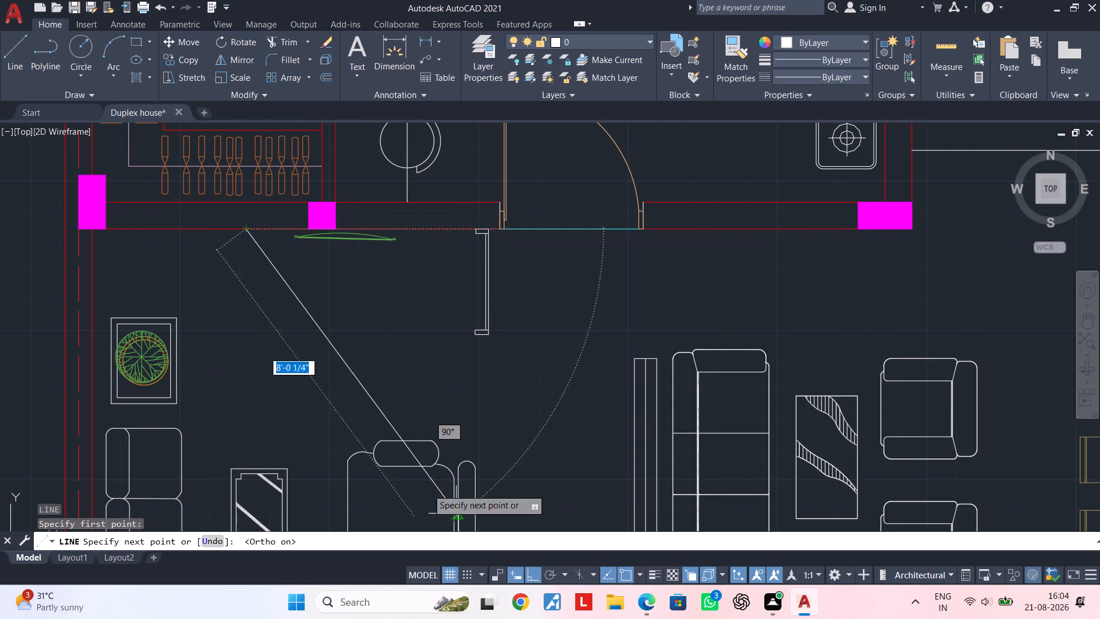
left_click(254, 282)
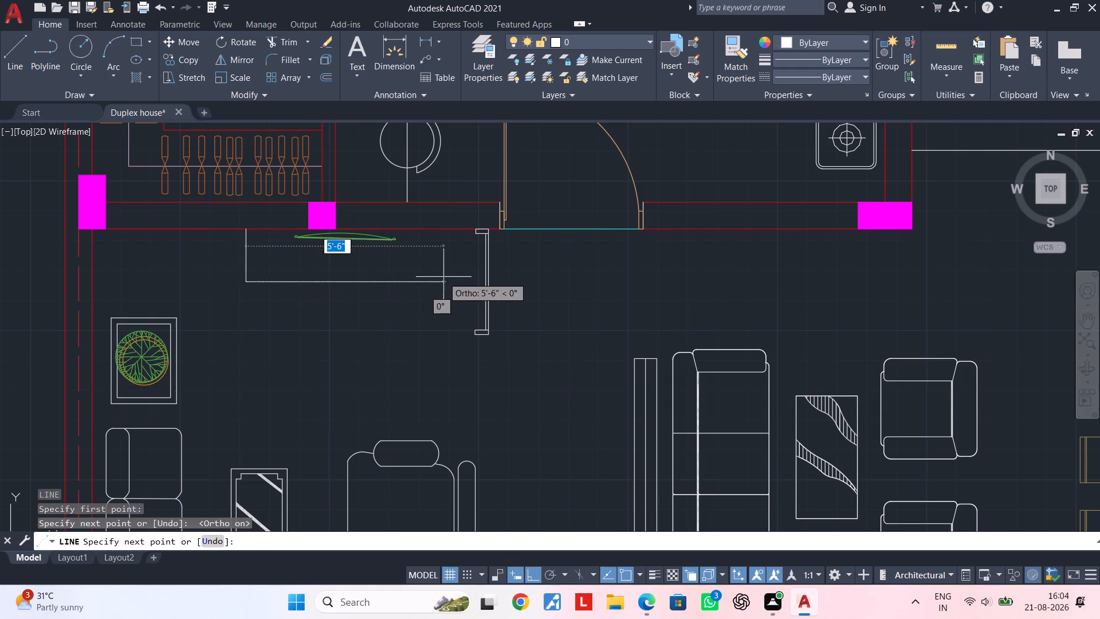
left_click(446, 277)
left_click(449, 229)
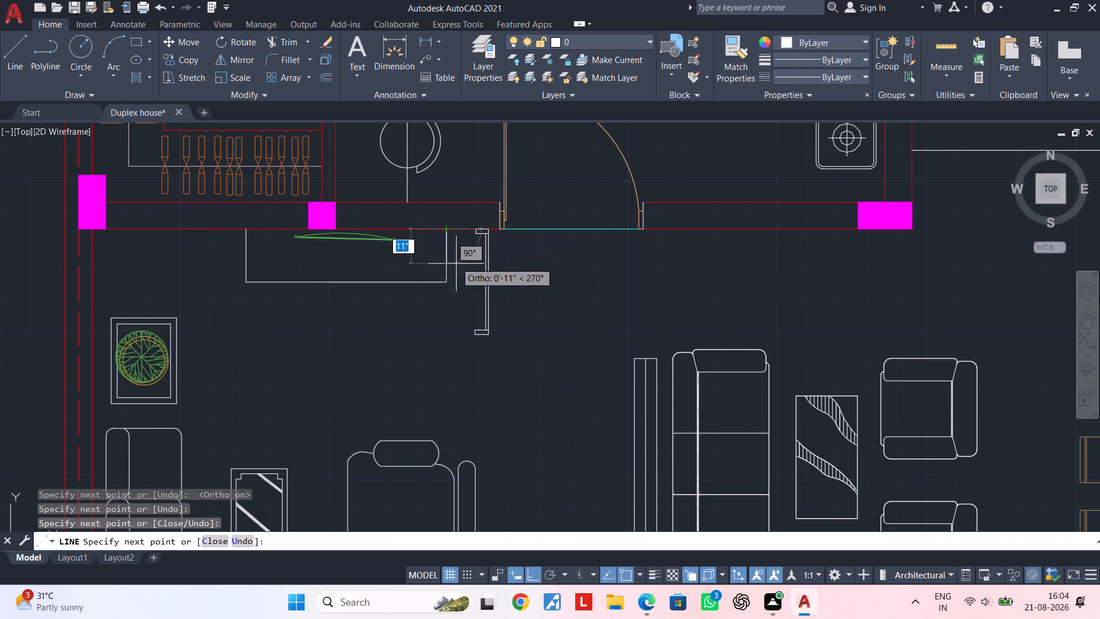
key("Escape")
key("Escape")
key("Escape")
Shift the TV unit outline's front line closer to the wall to make the unit shallower.
scroll(447, 284, "down", 2)
scroll(414, 295, "up", 3)
left_click(402, 257)
left_click(378, 257)
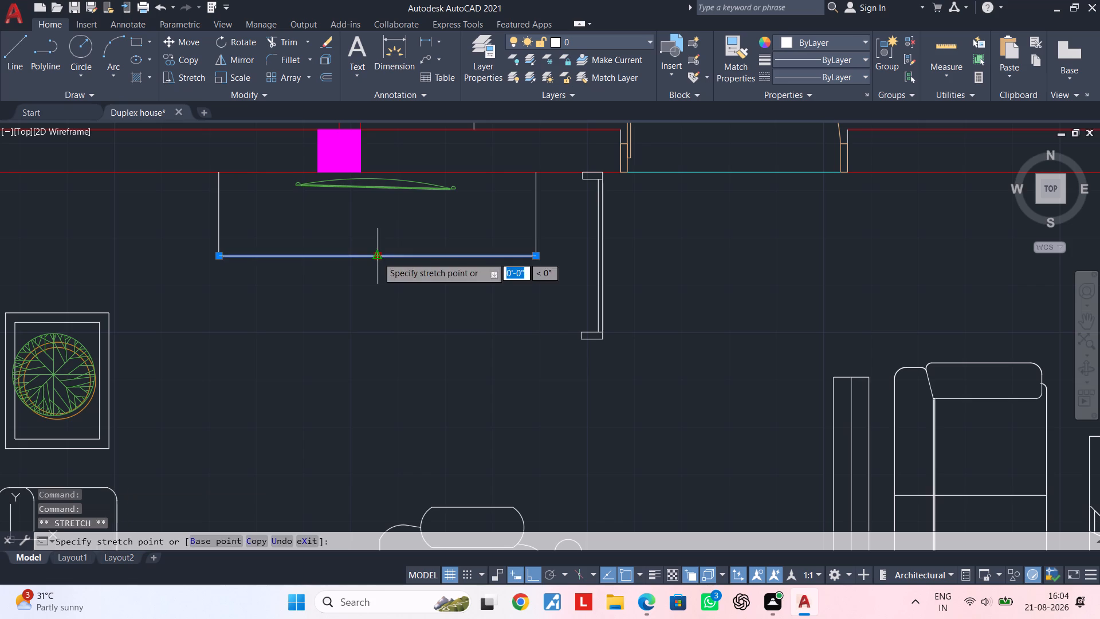
left_click(378, 235)
key("Escape")
key("Escape")
key("Escape")
Trim both side lines of the TV unit where they extend past its front line.
type("TR")
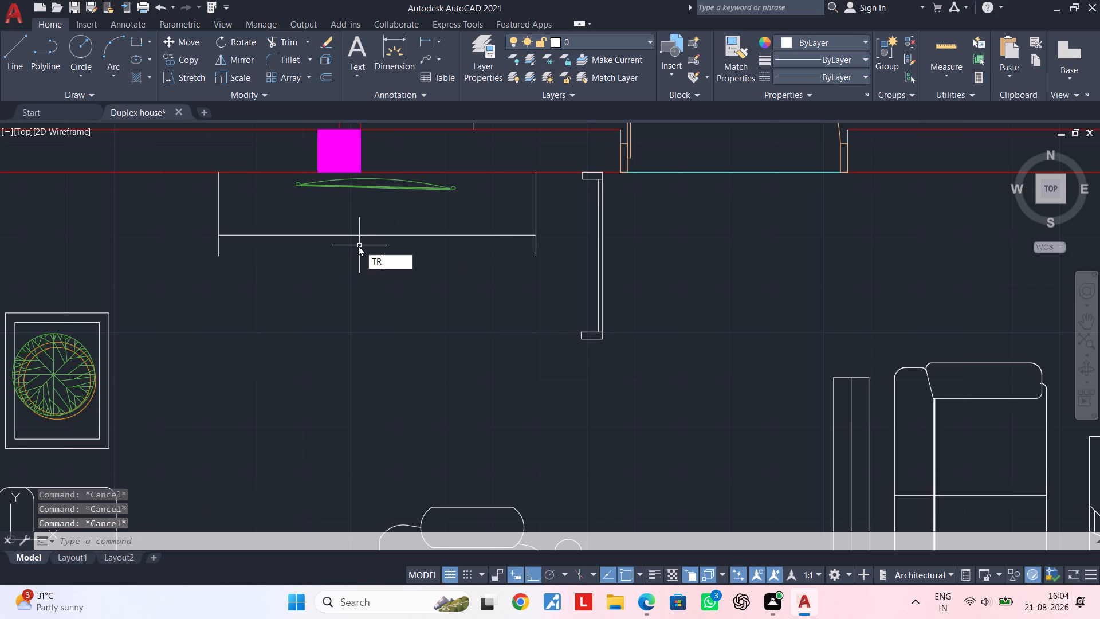
key("space")
left_click(219, 251)
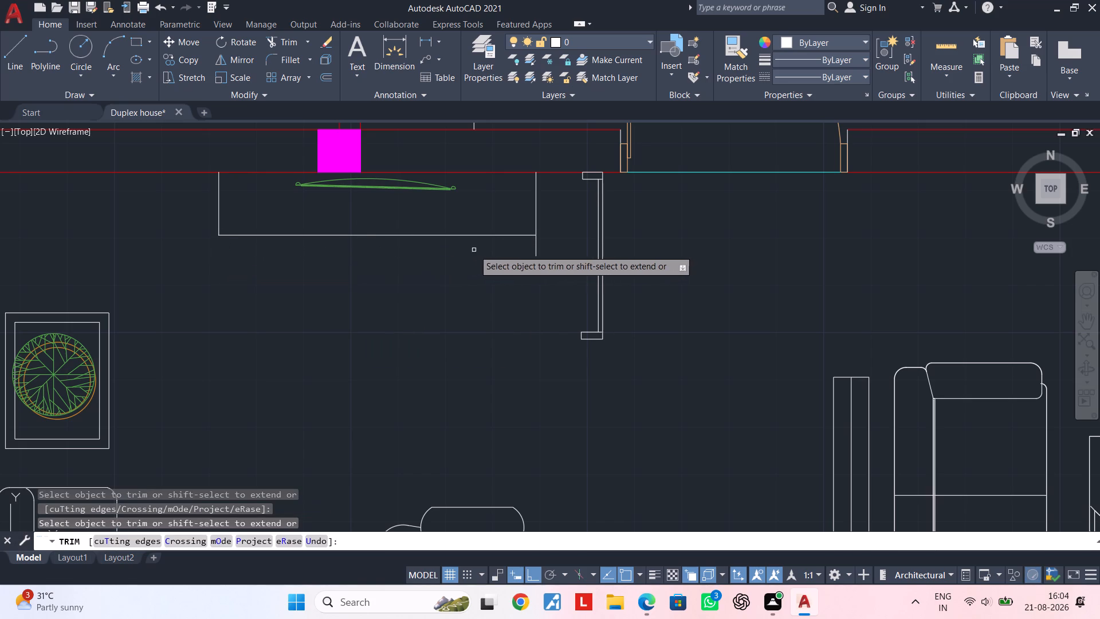
left_click(536, 248)
key("Escape")
Look over the living area, the front rooms, and the dining area with its side wall.
scroll(521, 264, "down", 4)
middle_click_drag(498, 283, 384, 237)
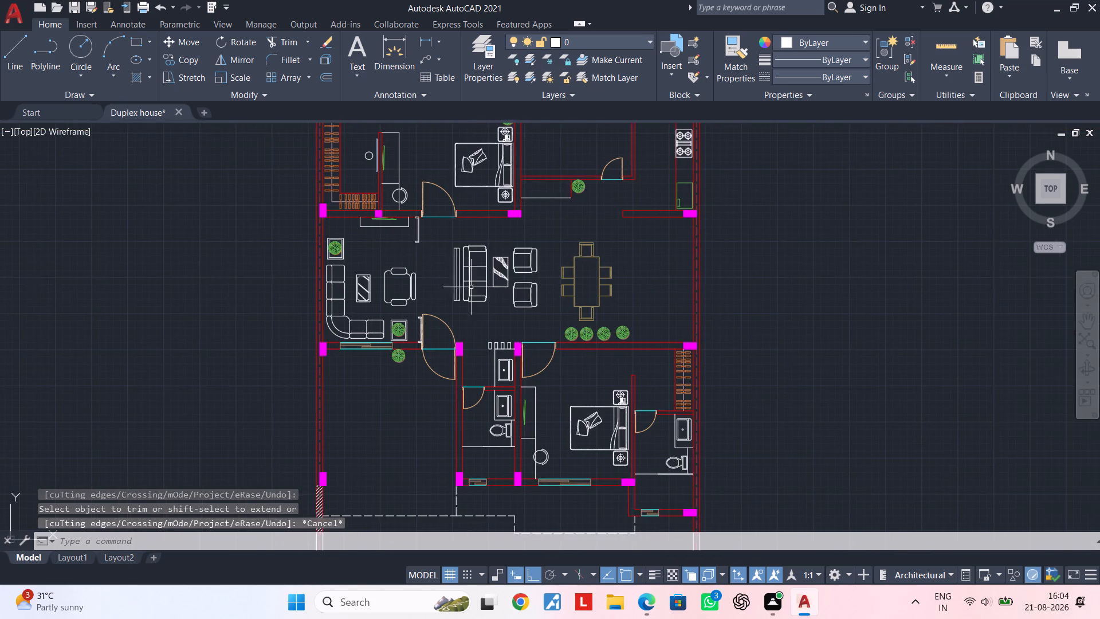
middle_click_drag(470, 289, 458, 234)
key("Escape")
middle_click_drag(418, 343, 426, 298)
key("Escape")
key("Escape")
key("Escape")
key("Escape")
key("Escape")
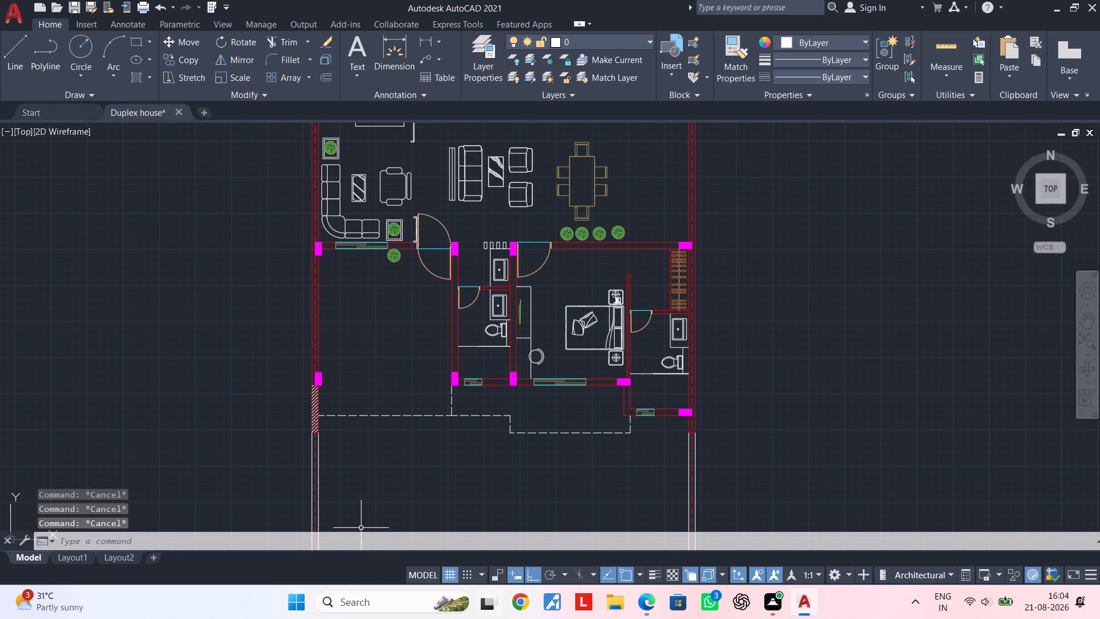
middle_click_drag(374, 374, 323, 466)
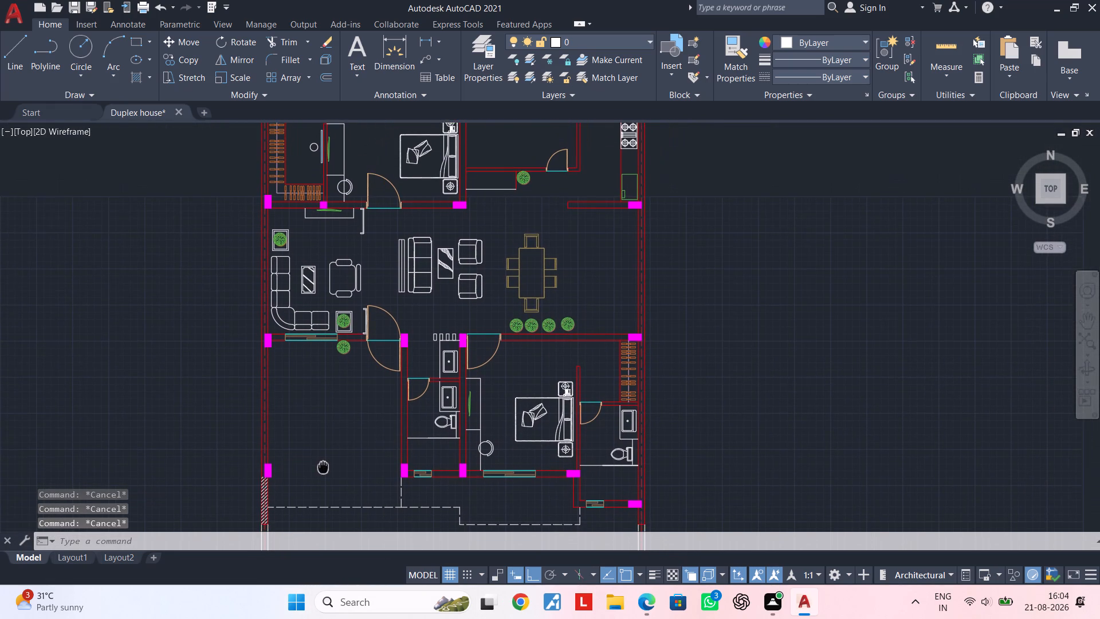
middle_click_drag(323, 466, 286, 394)
middle_click_drag(243, 369, 242, 357)
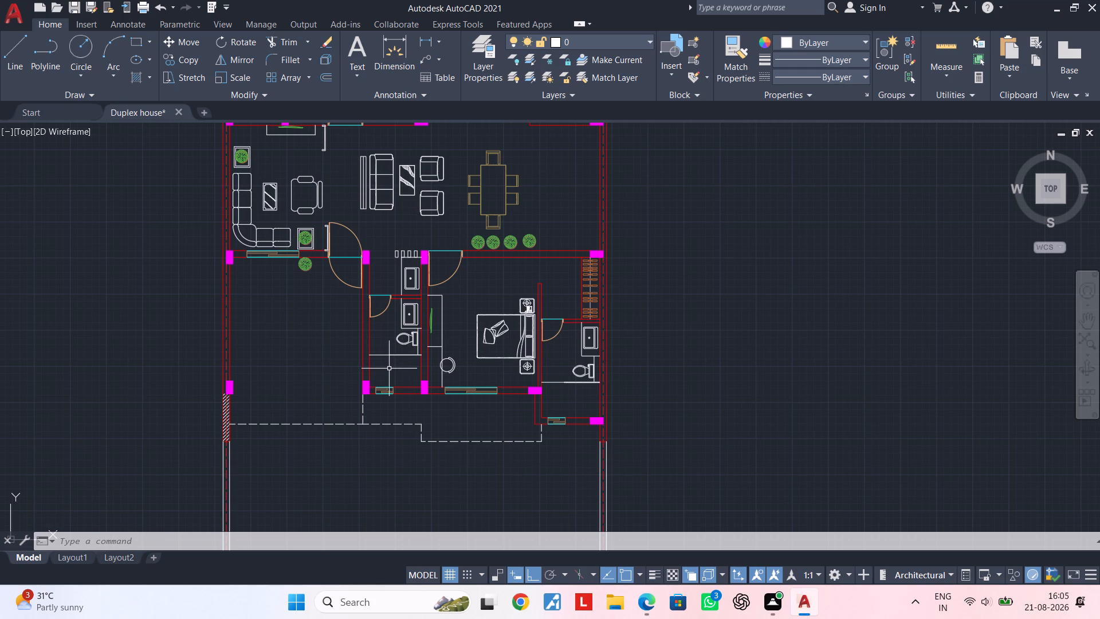
middle_click_drag(282, 339, 348, 358)
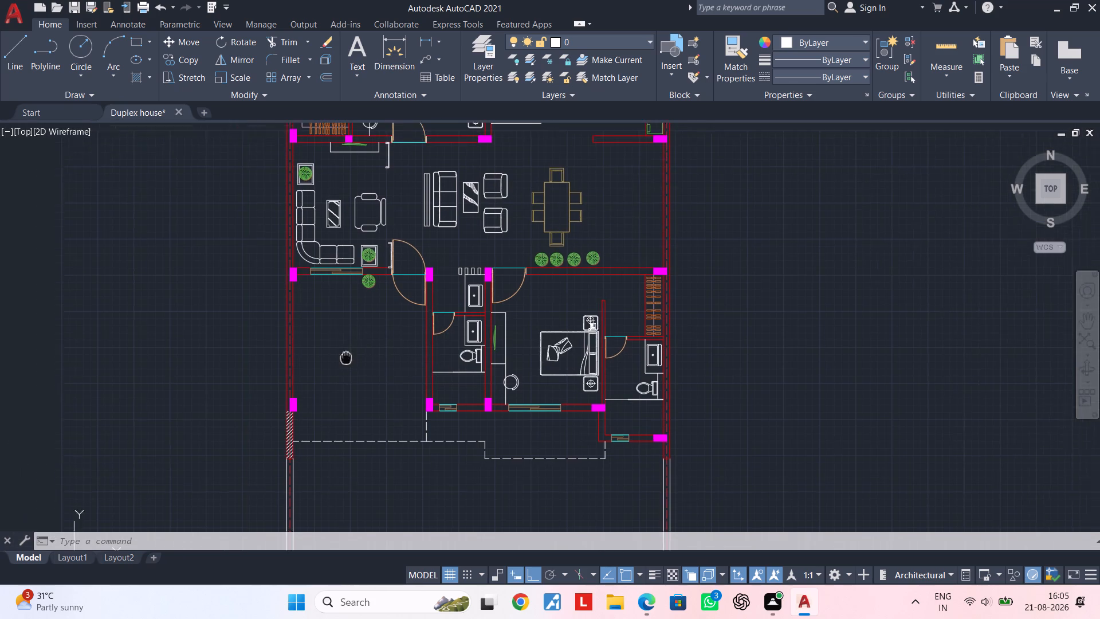
middle_click_drag(348, 358, 351, 394)
middle_click_drag(355, 378, 327, 505)
scroll(351, 390, "up", 1)
middle_click_drag(436, 409, 195, 401)
scroll(454, 346, "up", 1)
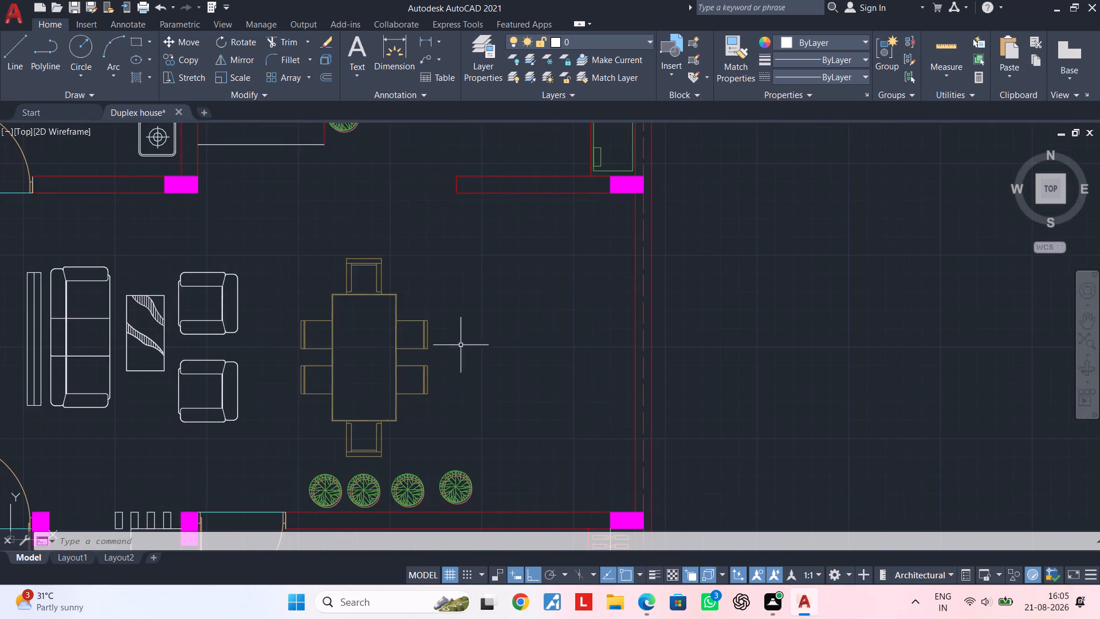
middle_click_drag(456, 356, 325, 410)
scroll(420, 347, "up", 1)
middle_click_drag(426, 349, 343, 349)
key("Escape")
key("Escape")
key("Escape")
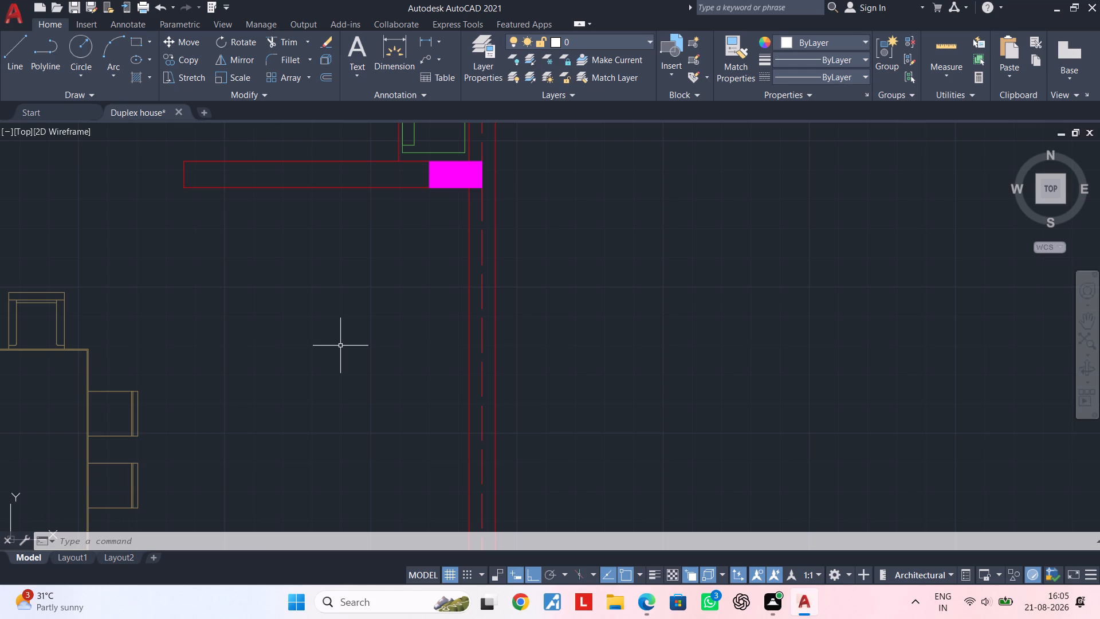
scroll(309, 417, "down", 1)
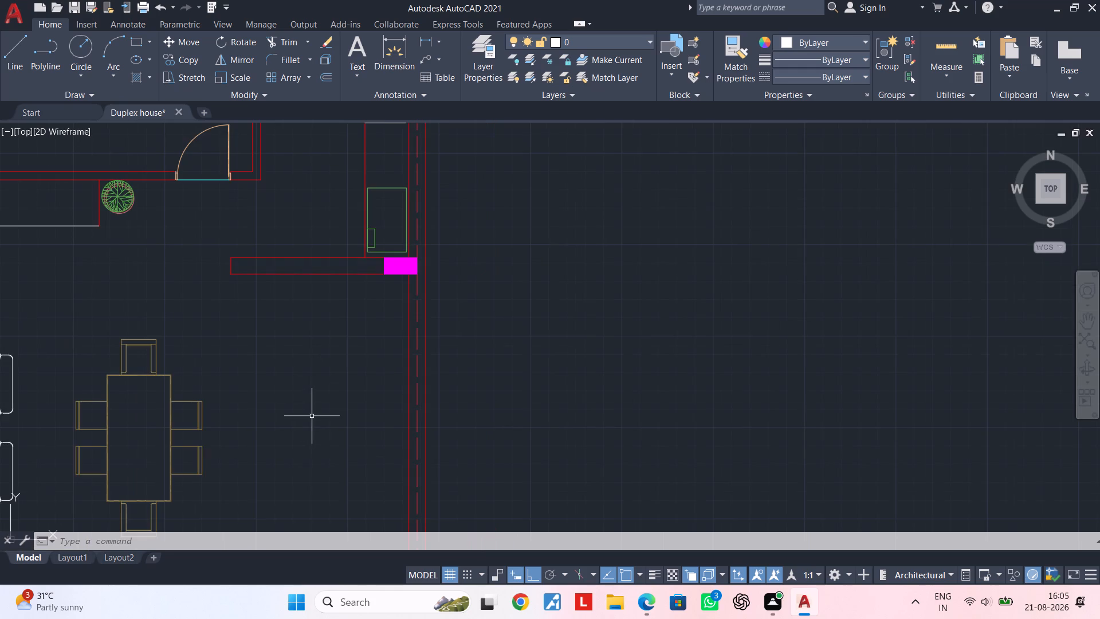
Offset the inner line of the side wall beside the dining area 3'6" toward the dining table.
middle_click_drag(331, 402, 386, 262)
scroll(387, 268, "down", 1)
middle_click_drag(391, 285, 390, 321)
key("Escape")
key("Escape")
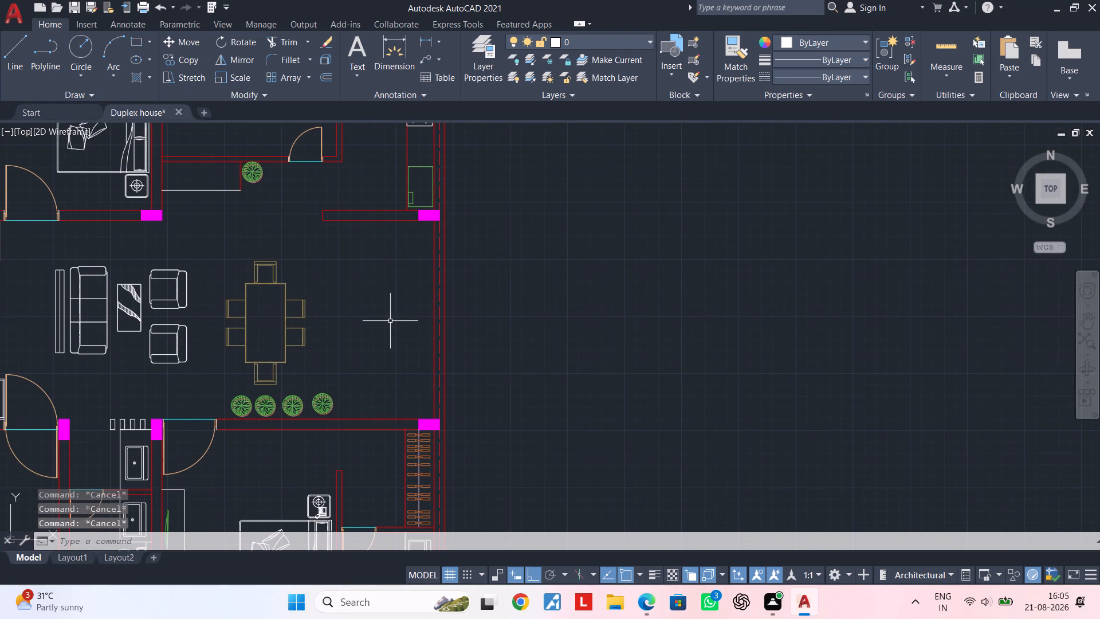
type("OF")
key("space")
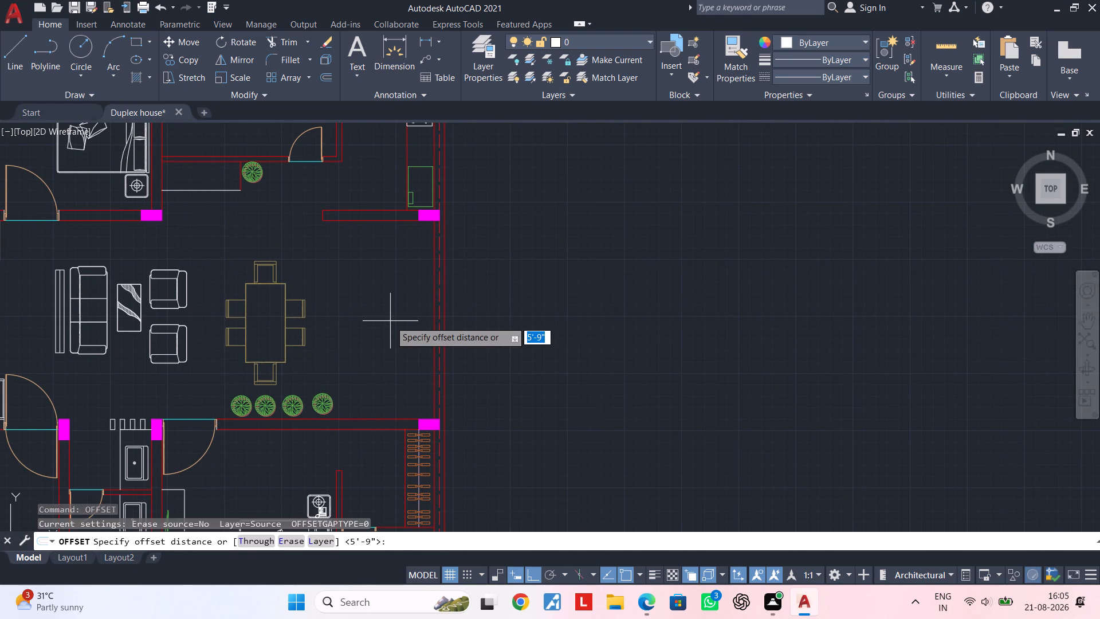
type("3'")
type("6\"")
key("Return")
scroll(427, 263, "up", 1)
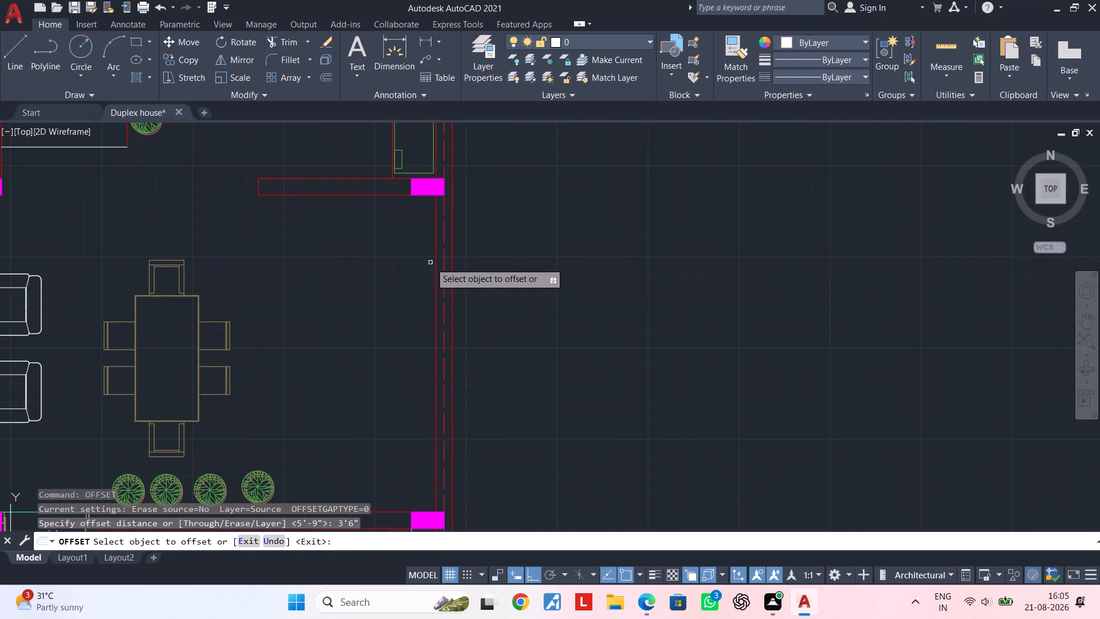
left_click(435, 261)
left_click(388, 266)
middle_click_drag(382, 268, 457, 245)
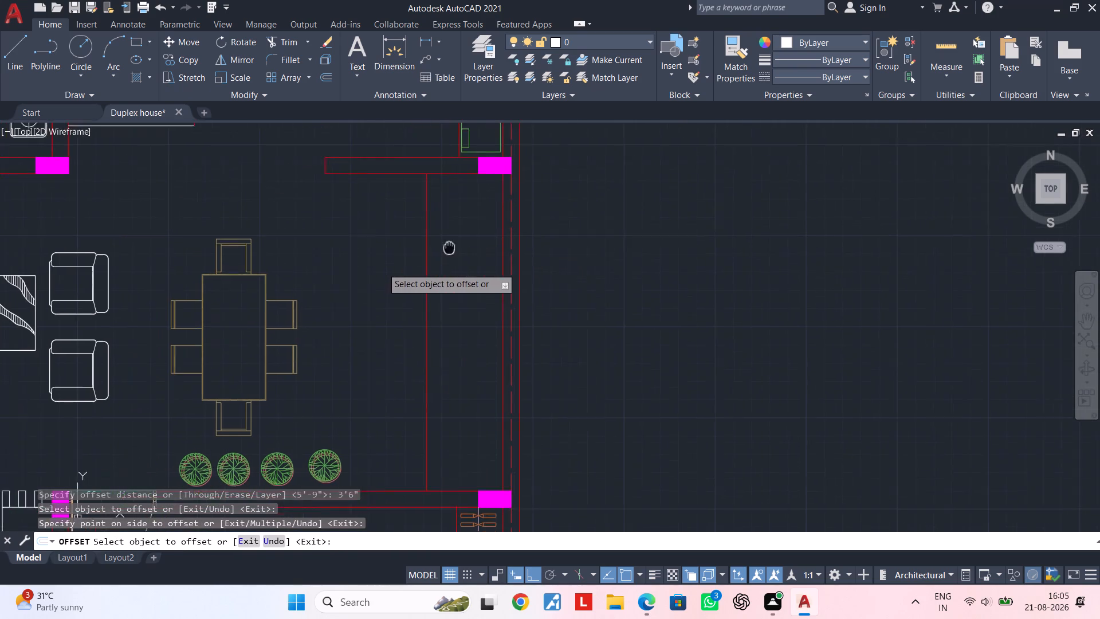
middle_click_drag(457, 245, 495, 237)
middle_click_drag(446, 248, 471, 241)
key("space")
Offset the new stair line toward the dining table four times in succession at 10" spacing to form tread lines.
key("space")
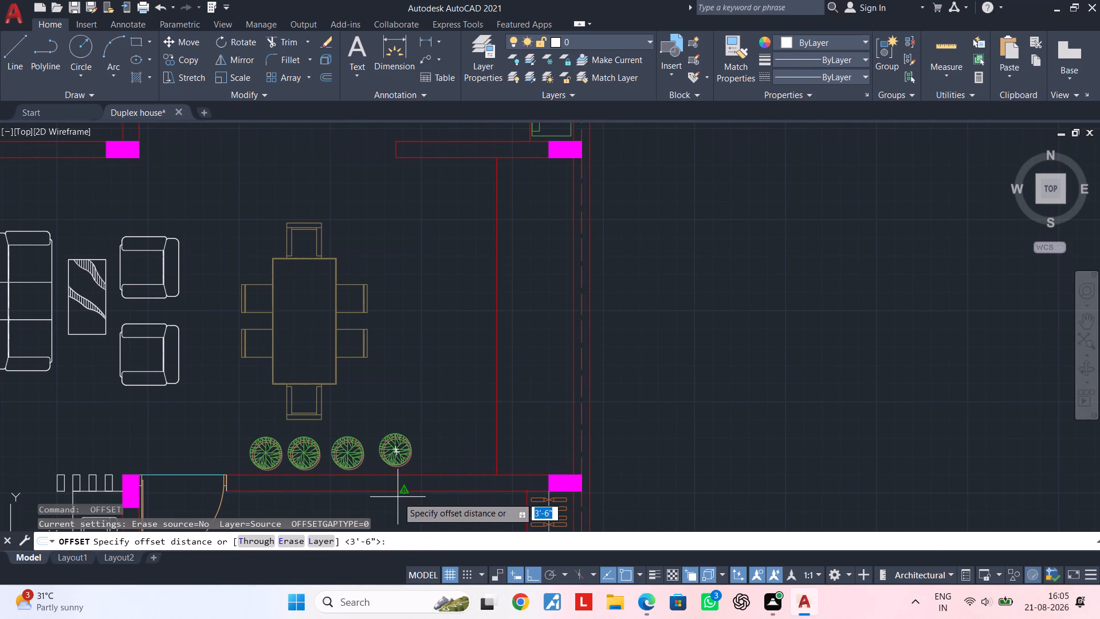
type("10\"")
key("Return")
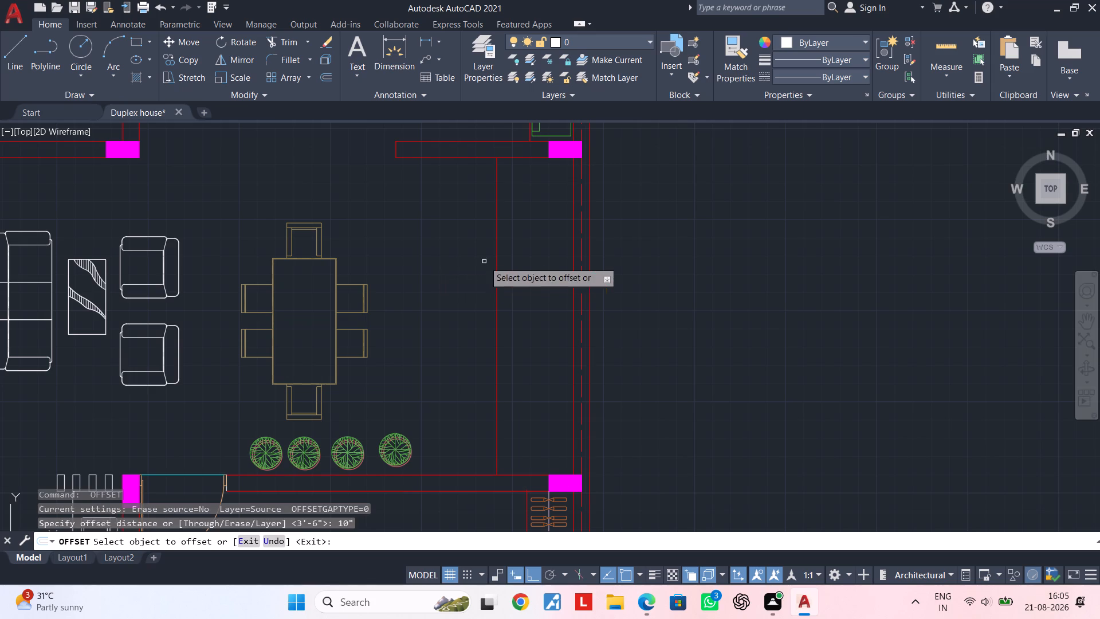
left_click(497, 260)
left_click(480, 260)
left_click(477, 261)
left_click(462, 261)
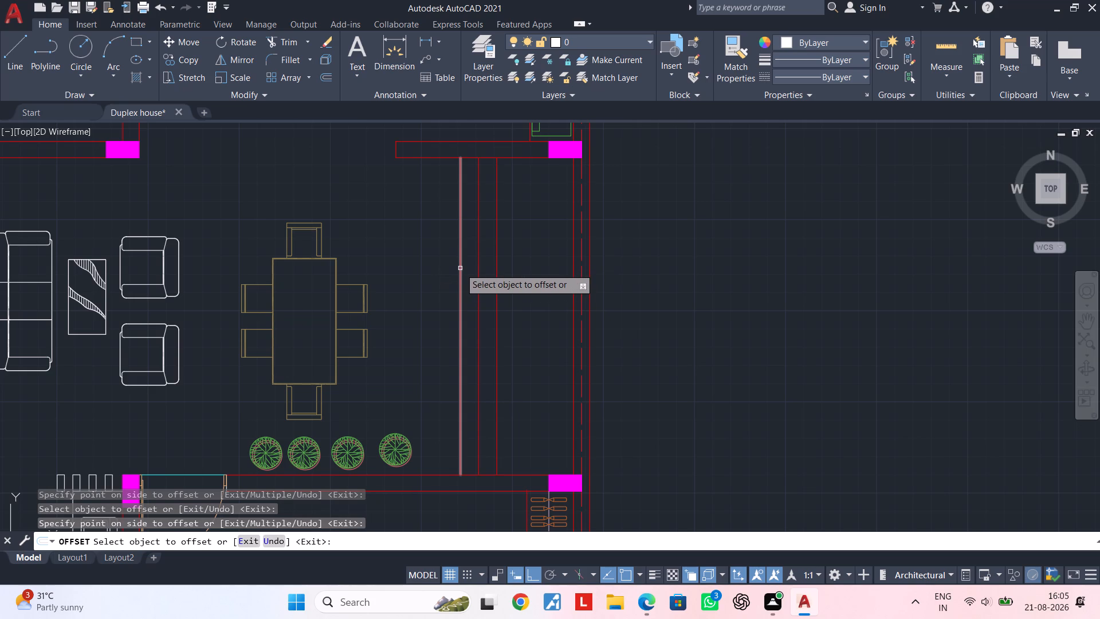
left_click(460, 268)
left_click(444, 268)
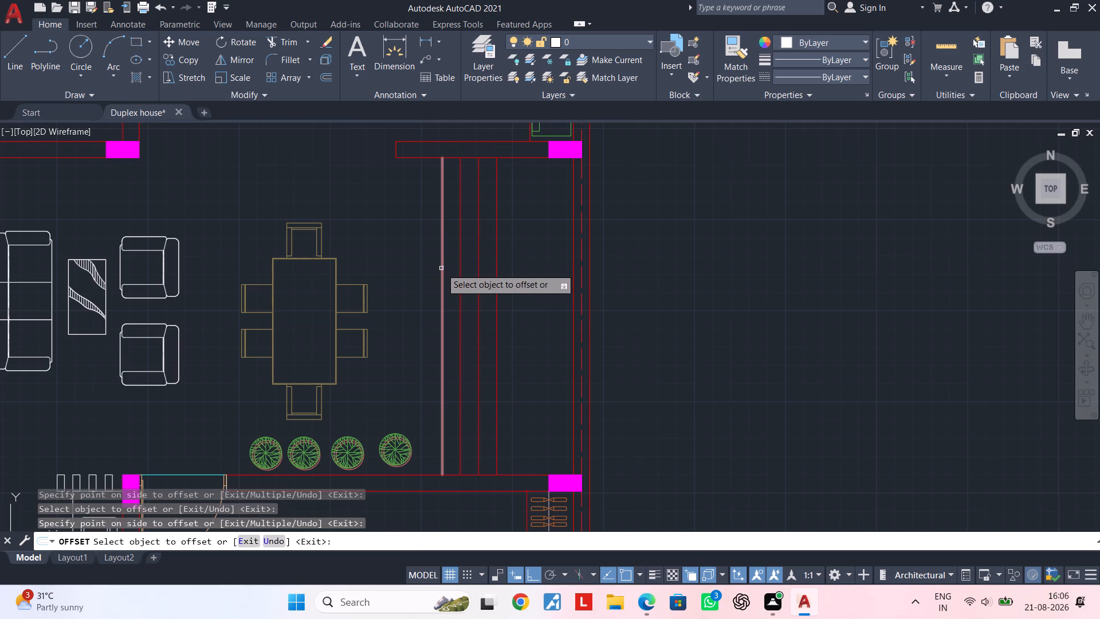
left_click(441, 268)
left_click(417, 269)
key("Escape")
key("Escape")
key("Escape")
key("Escape")
key("Escape")
key("Escape")
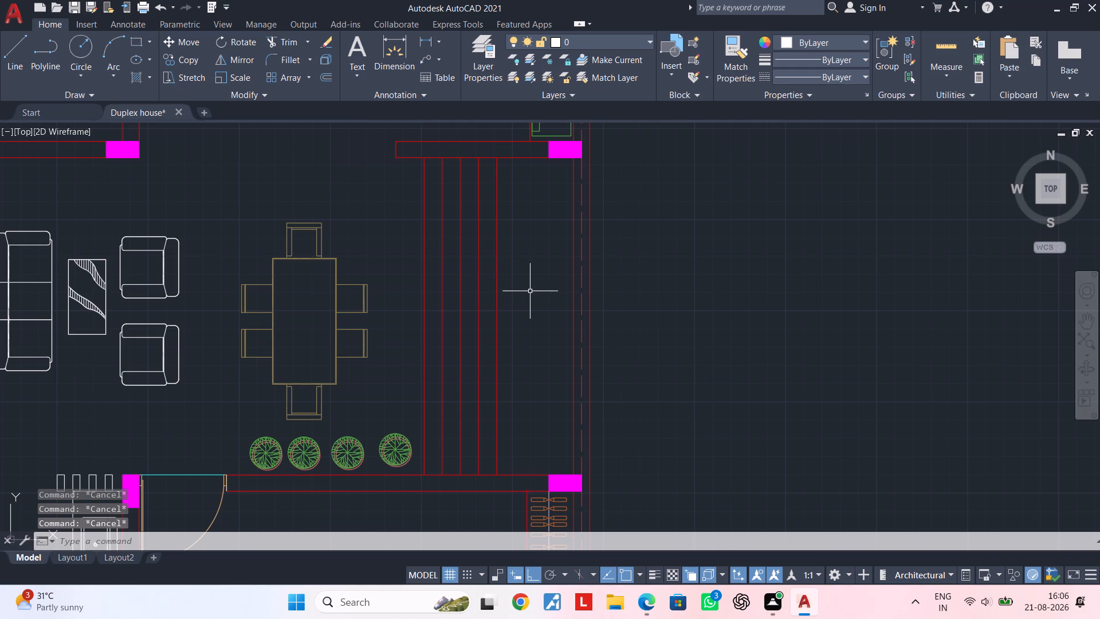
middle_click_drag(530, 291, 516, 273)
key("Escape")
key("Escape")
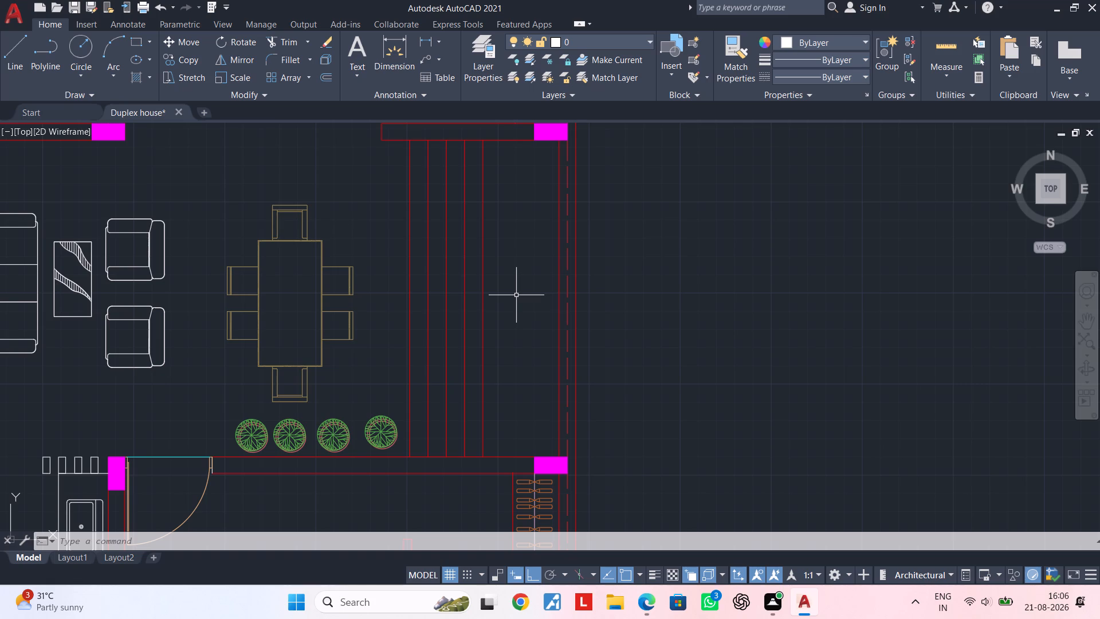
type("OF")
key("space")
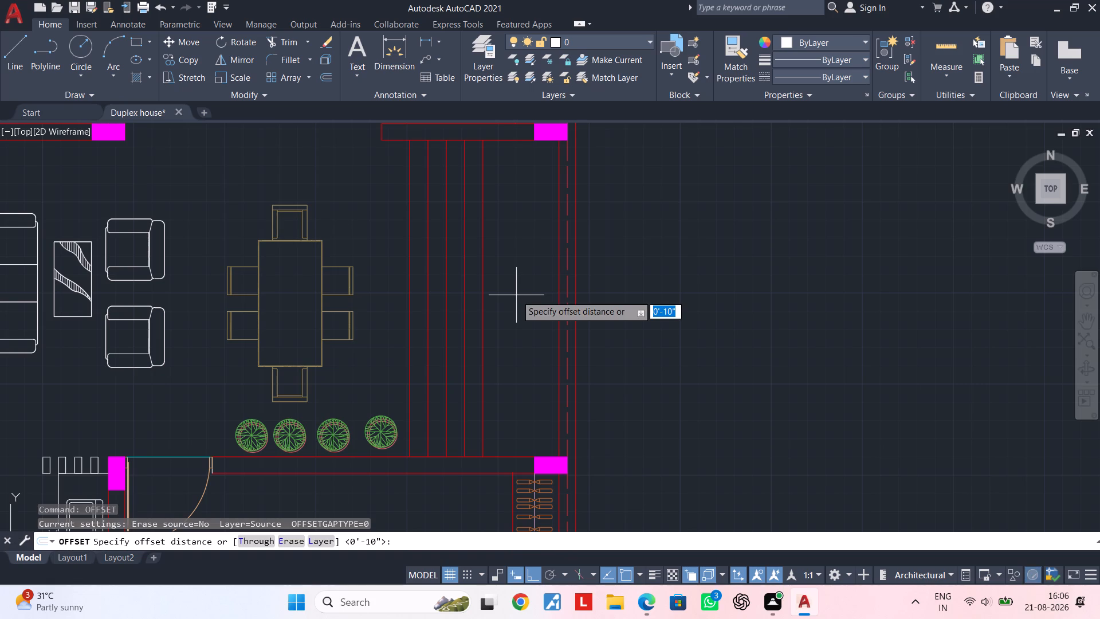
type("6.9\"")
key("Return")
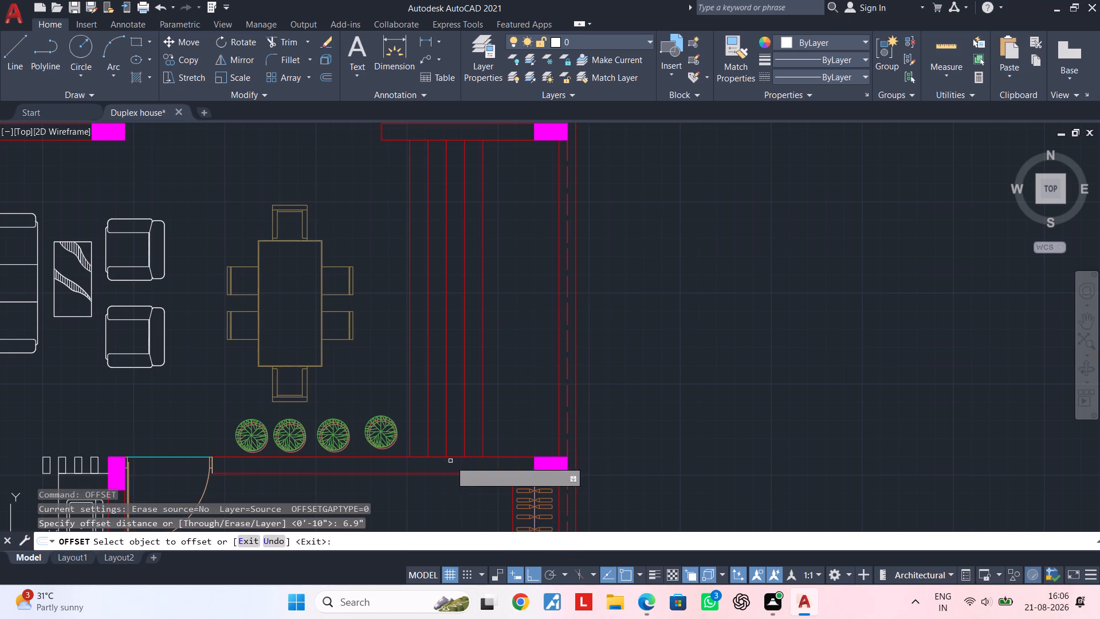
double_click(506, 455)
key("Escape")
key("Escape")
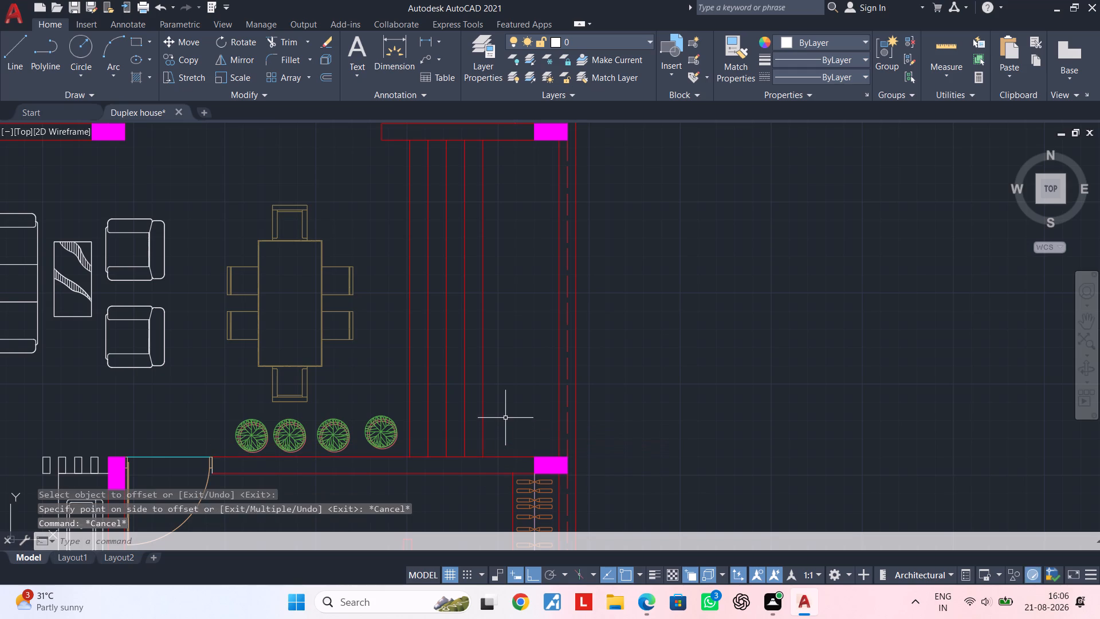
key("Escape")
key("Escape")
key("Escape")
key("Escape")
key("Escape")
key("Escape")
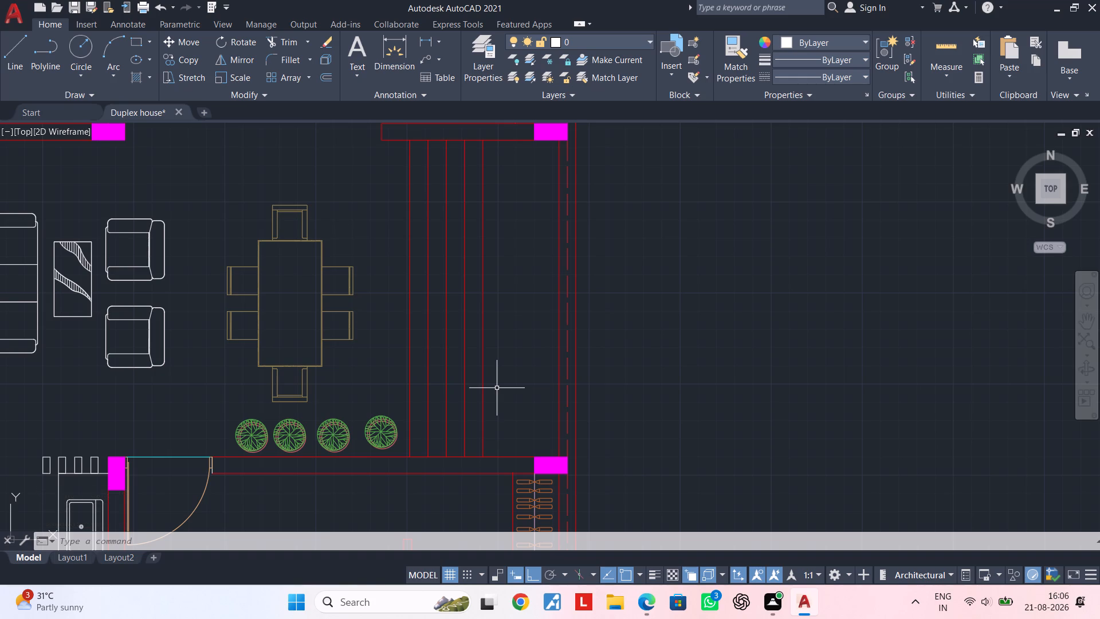
Offset the inner lines of the two walls enclosing the stair area 3'6" inward toward each other.
type("OF 3'6\"")
key("Return")
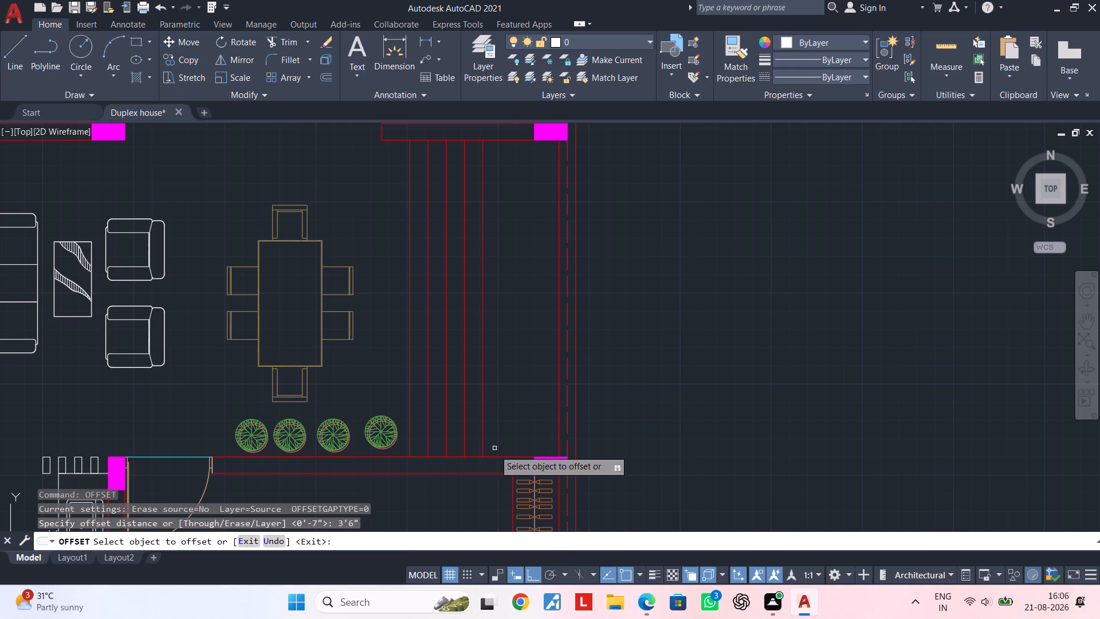
left_click(494, 456)
left_click(489, 403)
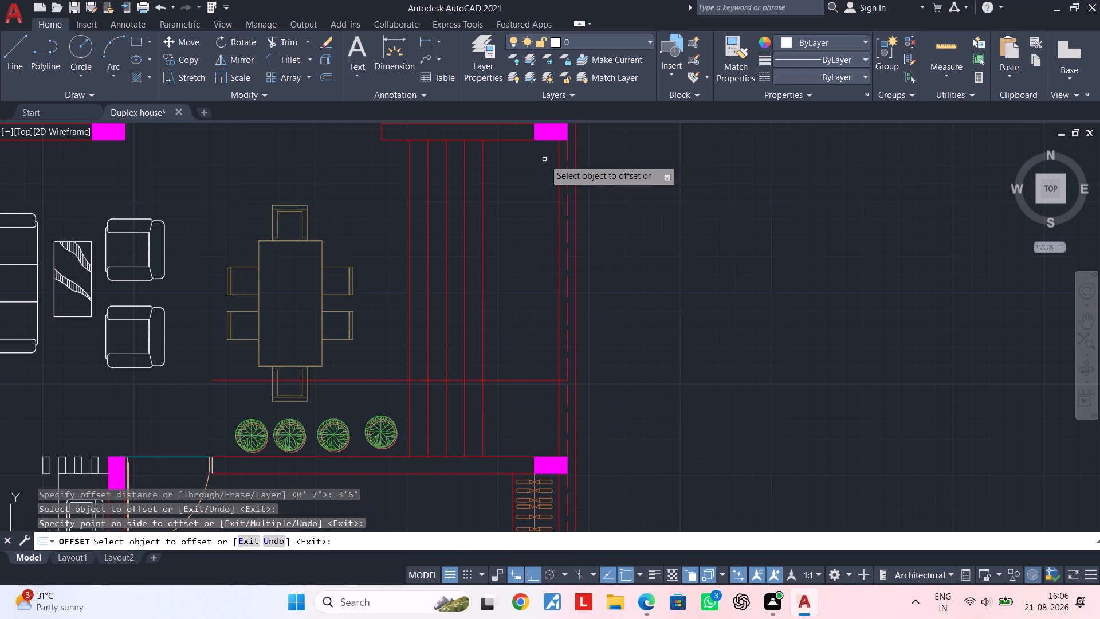
left_click(512, 140)
left_click(506, 243)
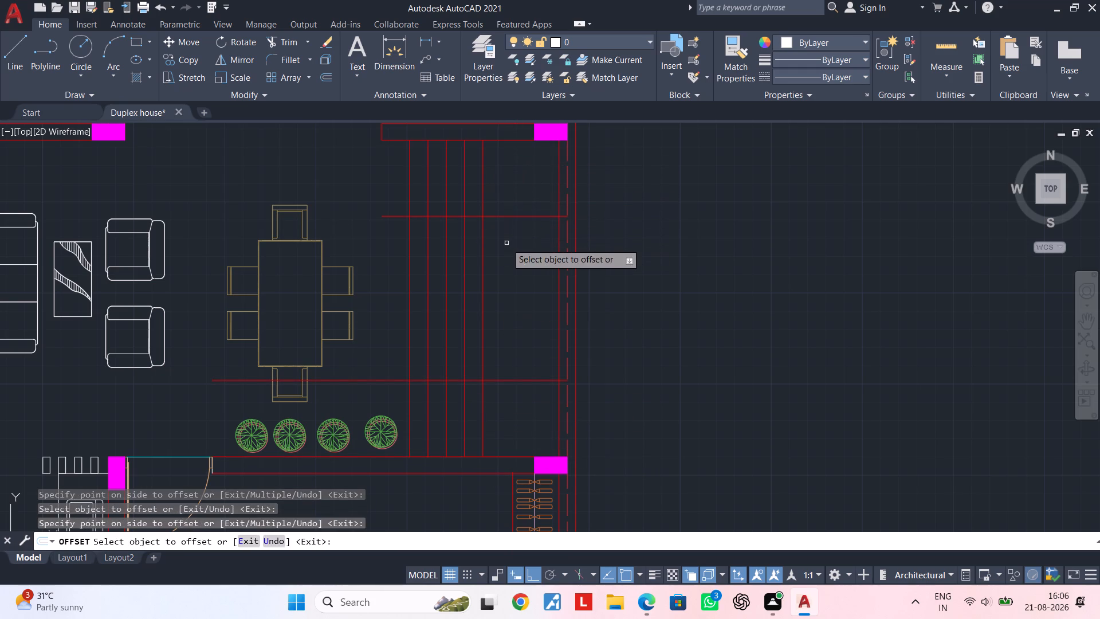
key("Escape")
key("Escape")
key("Escape")
Remove the parts of both 3'6" offset lines extending past the outermost tread line on the dining side.
type("TR")
key("space")
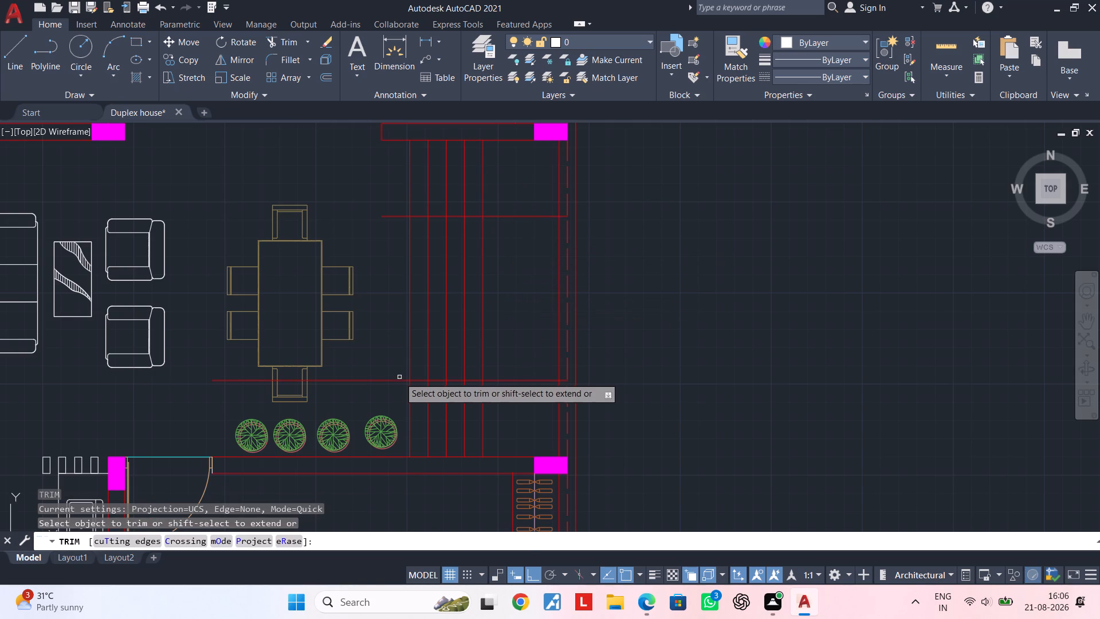
left_click(394, 380)
key("Escape")
left_click(239, 381)
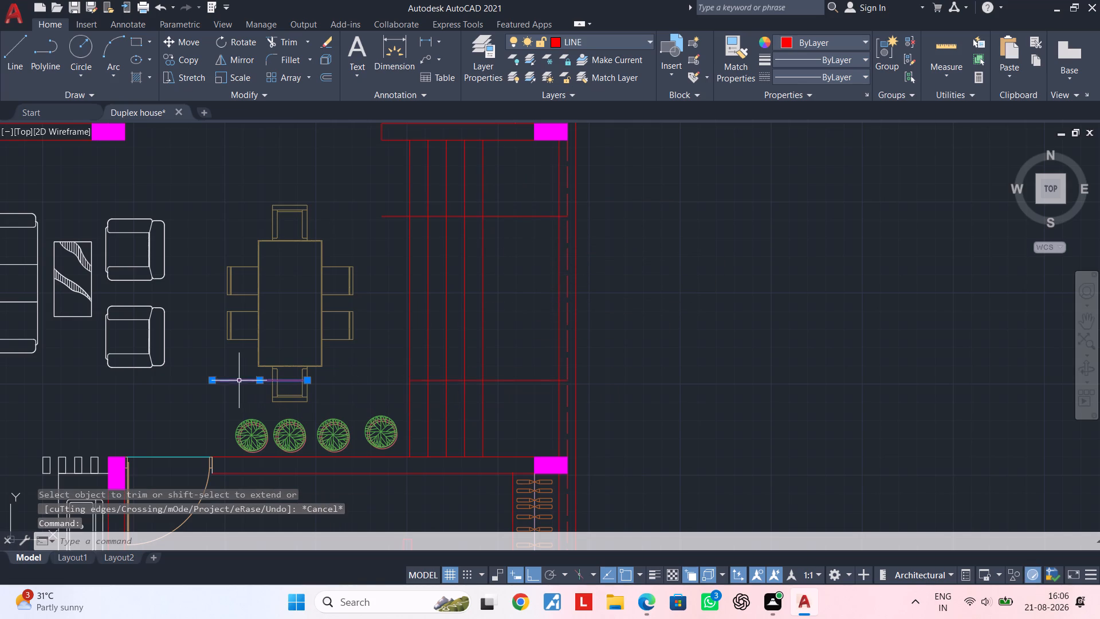
key("Delete")
middle_click_drag(498, 399, 453, 422)
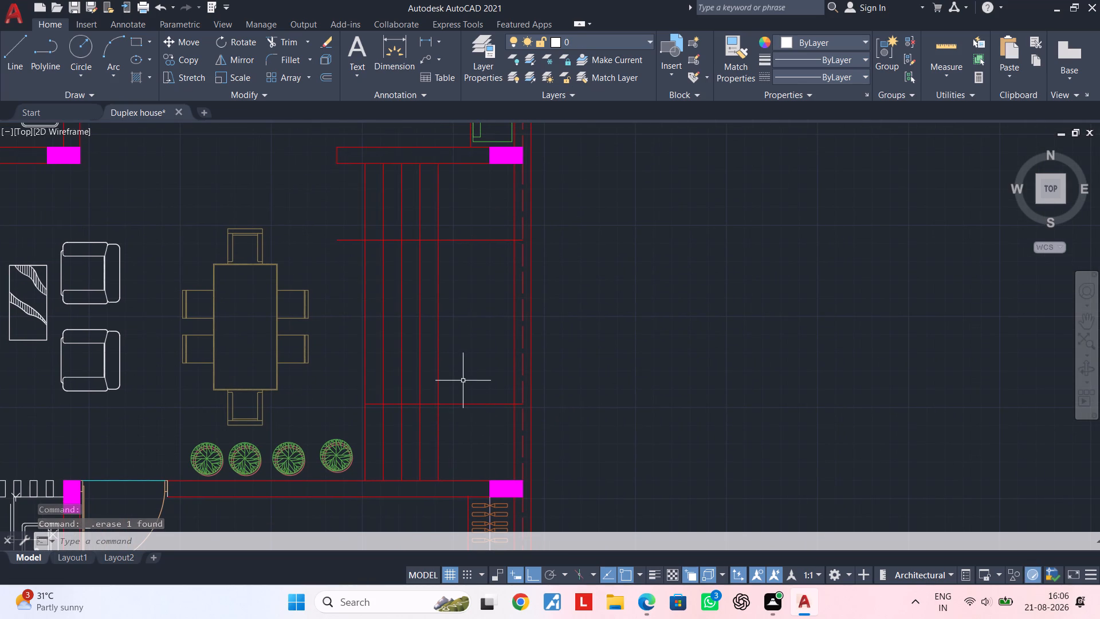
middle_click_drag(459, 391, 438, 413)
key("Escape")
key("Escape")
key("t")
key("r")
key("space")
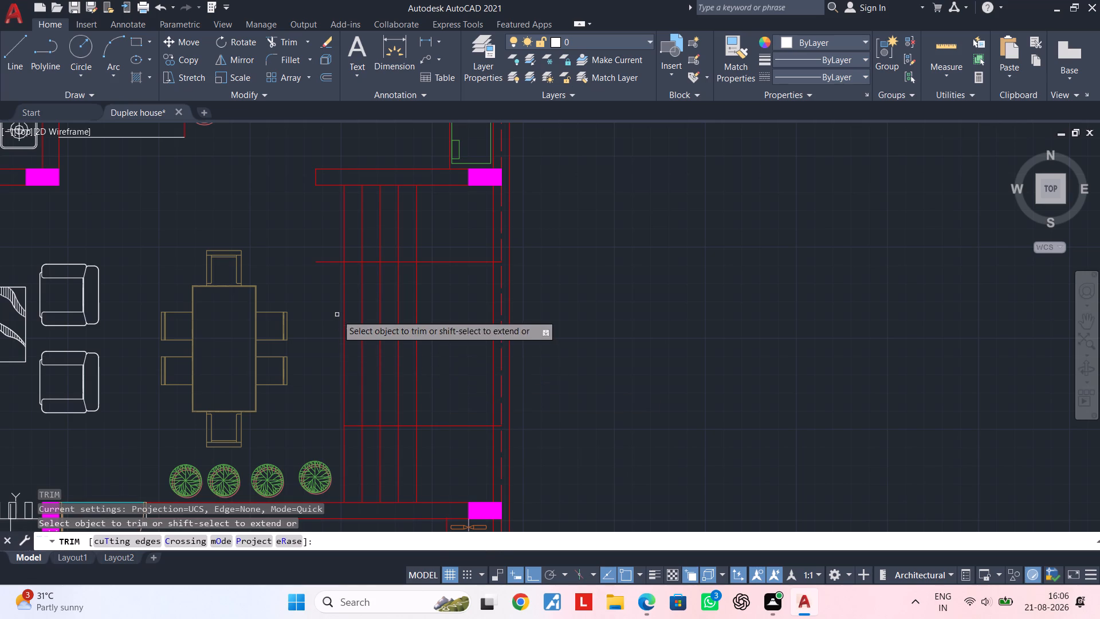
left_click(329, 263)
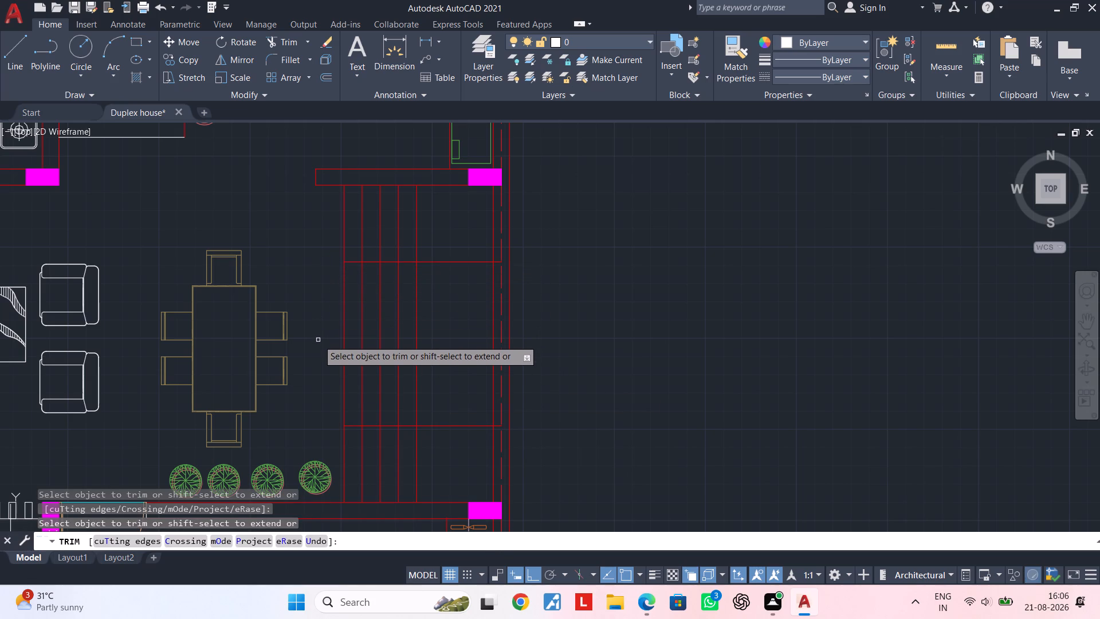
Trim the four outer tread lines between the two 3'6" offset lines, keeping the one nearest the side wall.
left_click(318, 340)
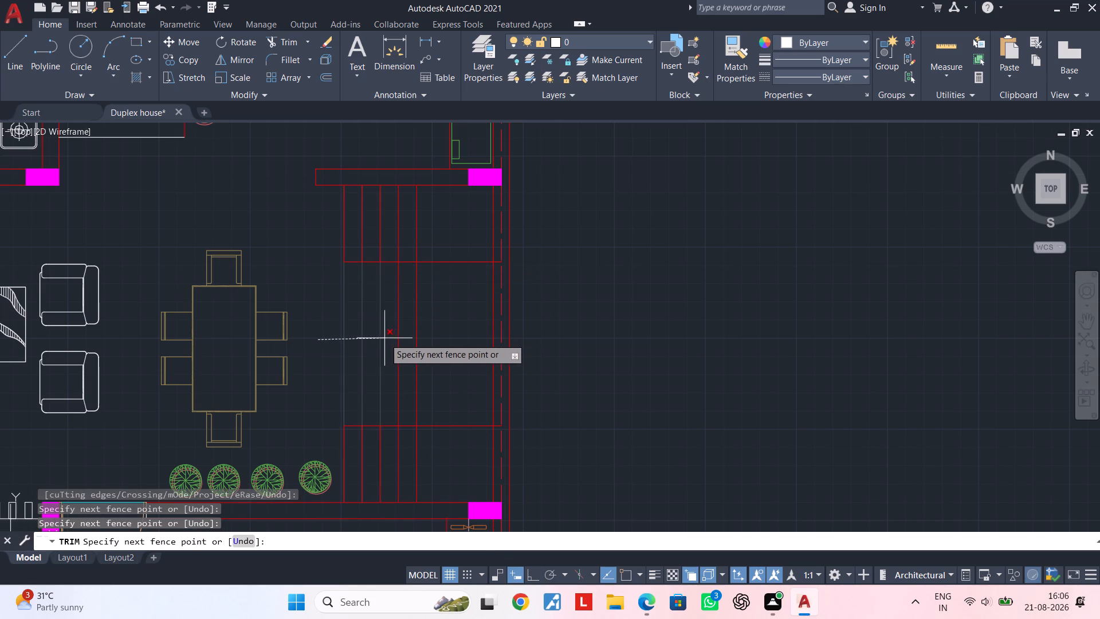
left_click(406, 337)
key("Escape")
key("Escape")
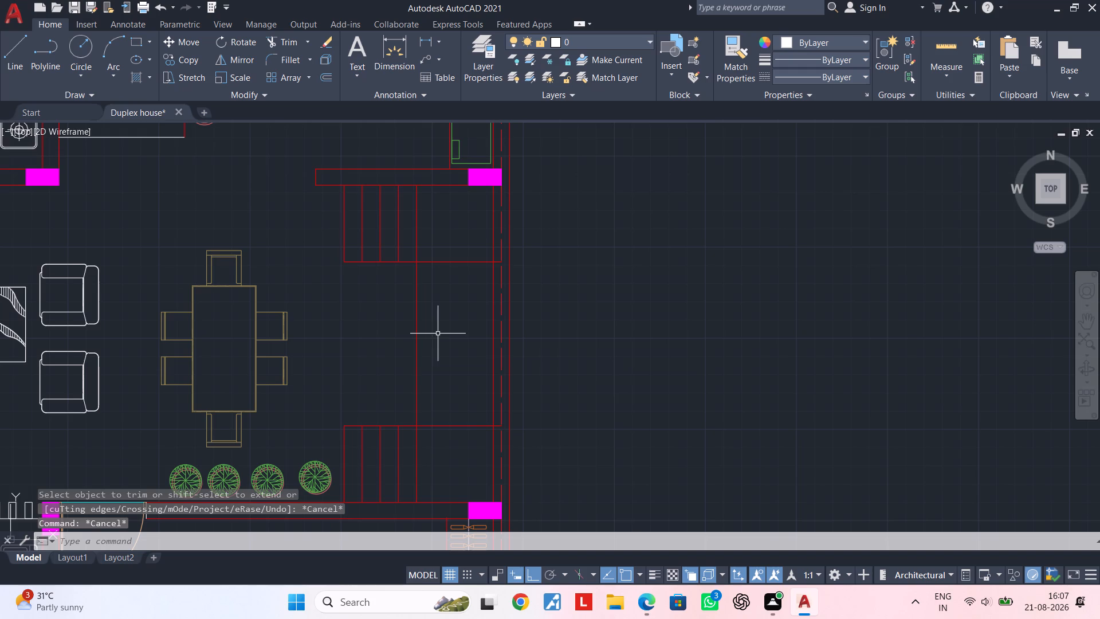
Offset the lower flight's edge line toward the upper flight eight times at 10" spacing to form the middle flight's treads.
middle_click_drag(447, 332, 431, 308)
key("Escape")
key("Escape")
key("Escape")
key("Escape")
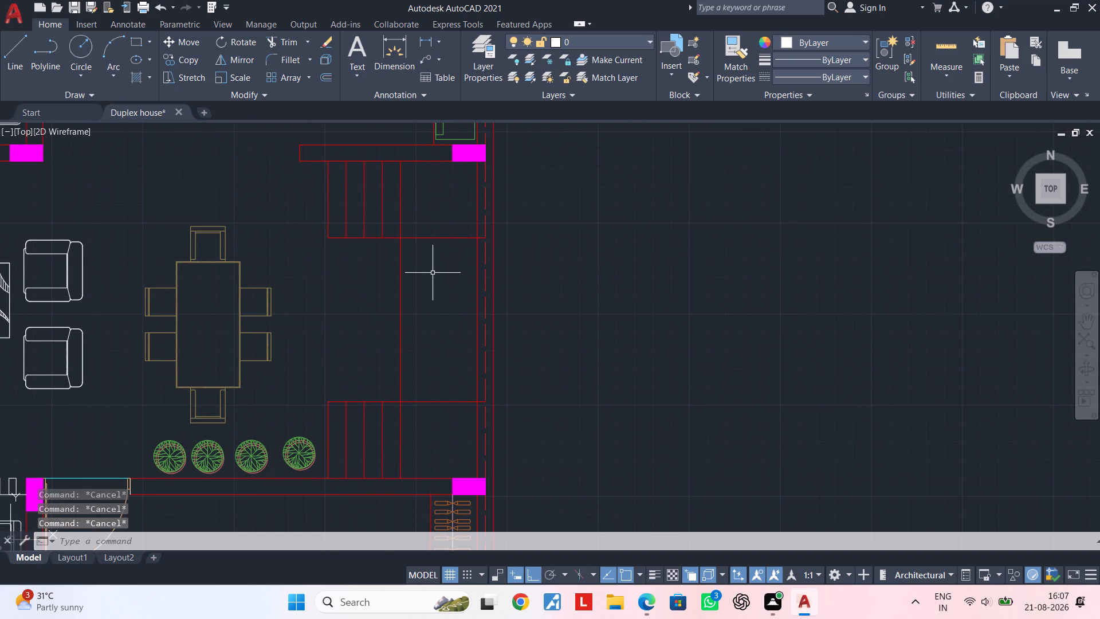
type("OF 10\"")
key("Return")
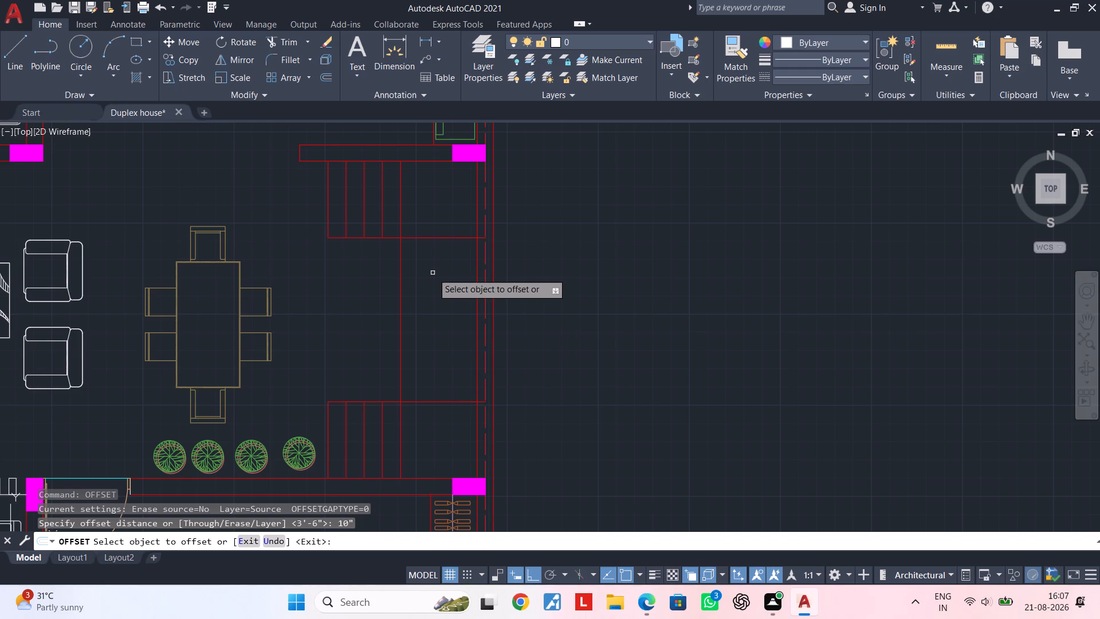
left_click(454, 401)
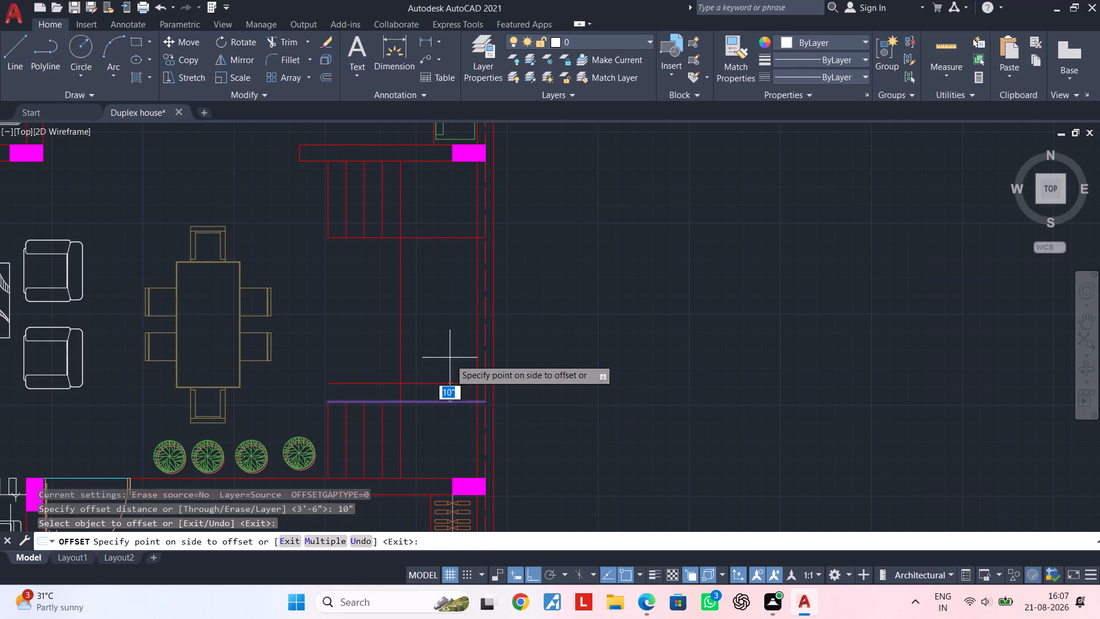
left_click(449, 350)
left_click(443, 382)
left_click(443, 369)
left_click(447, 363)
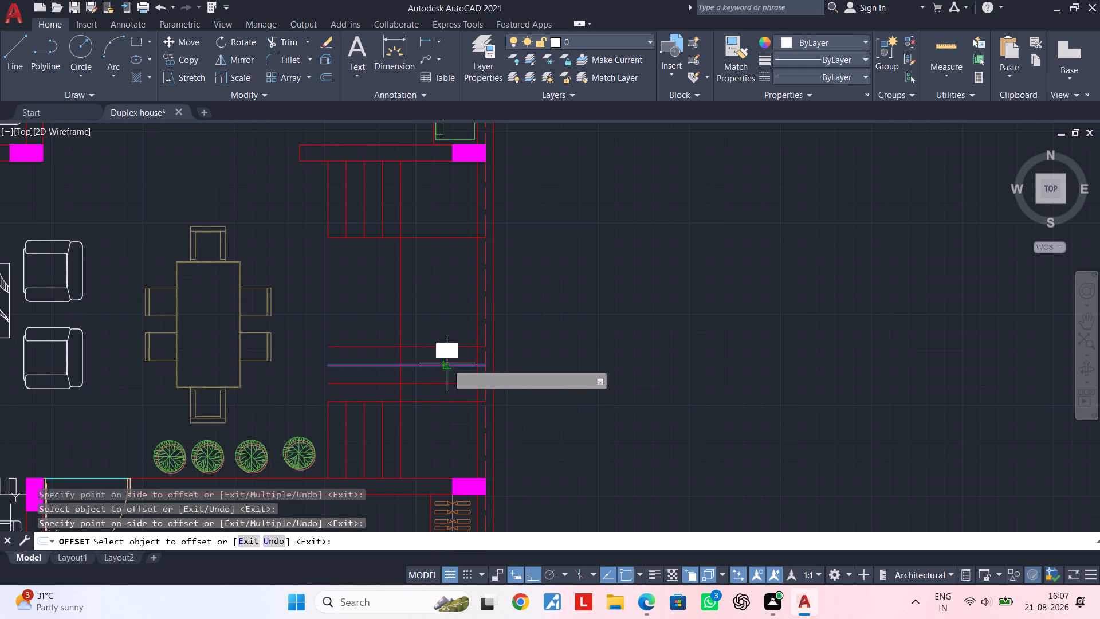
left_click(442, 307)
left_click(440, 344)
left_click(439, 345)
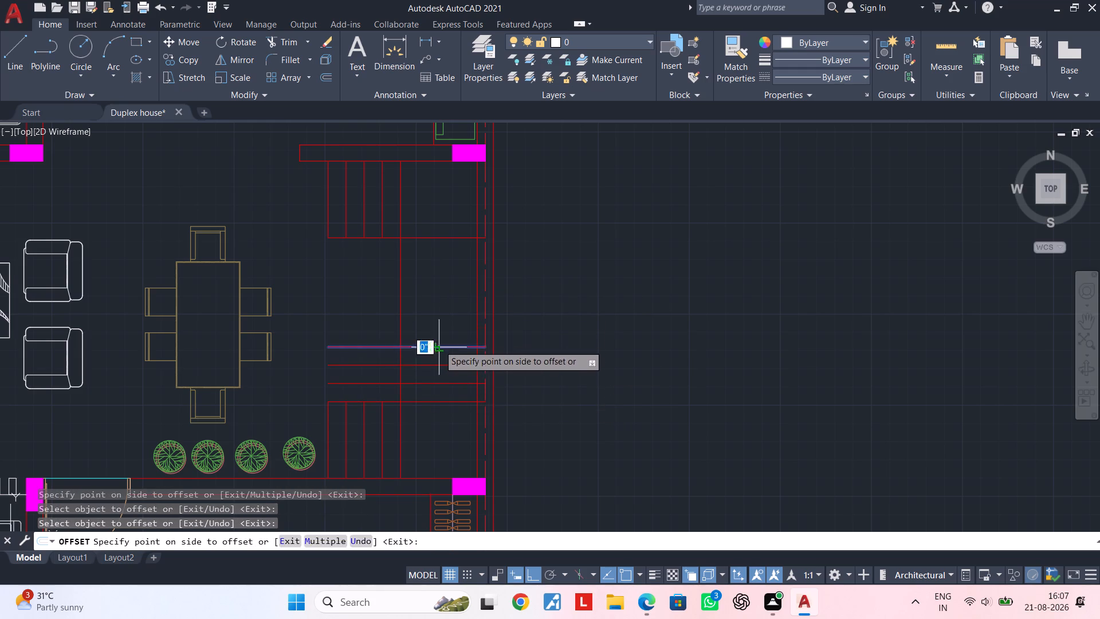
left_click(443, 280)
left_click(437, 327)
left_click(434, 296)
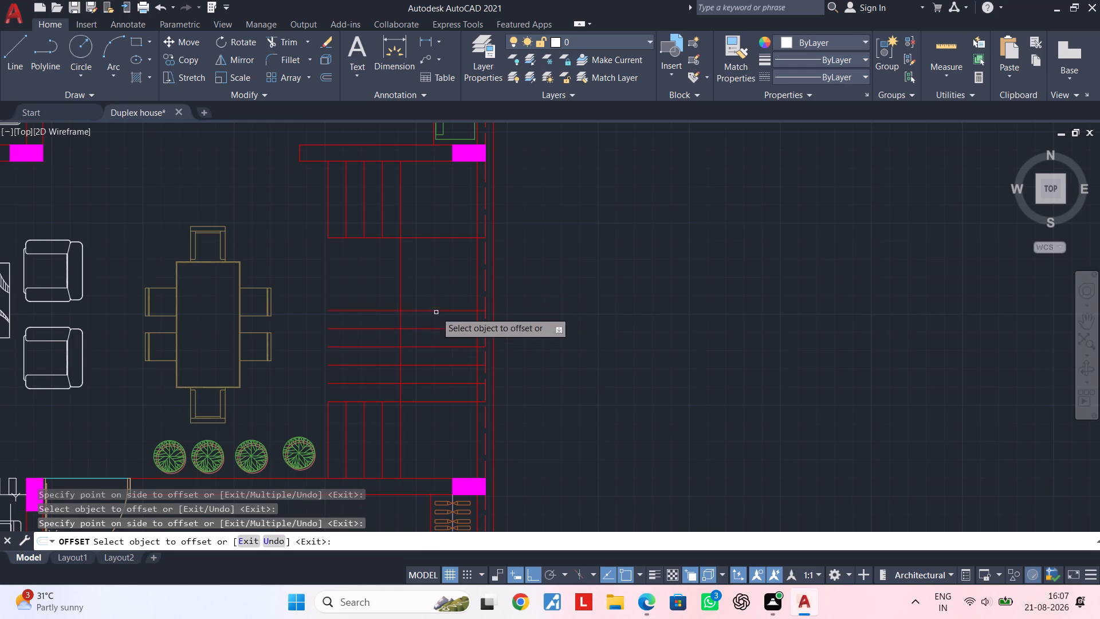
left_click(436, 310)
left_click(442, 276)
left_click(442, 292)
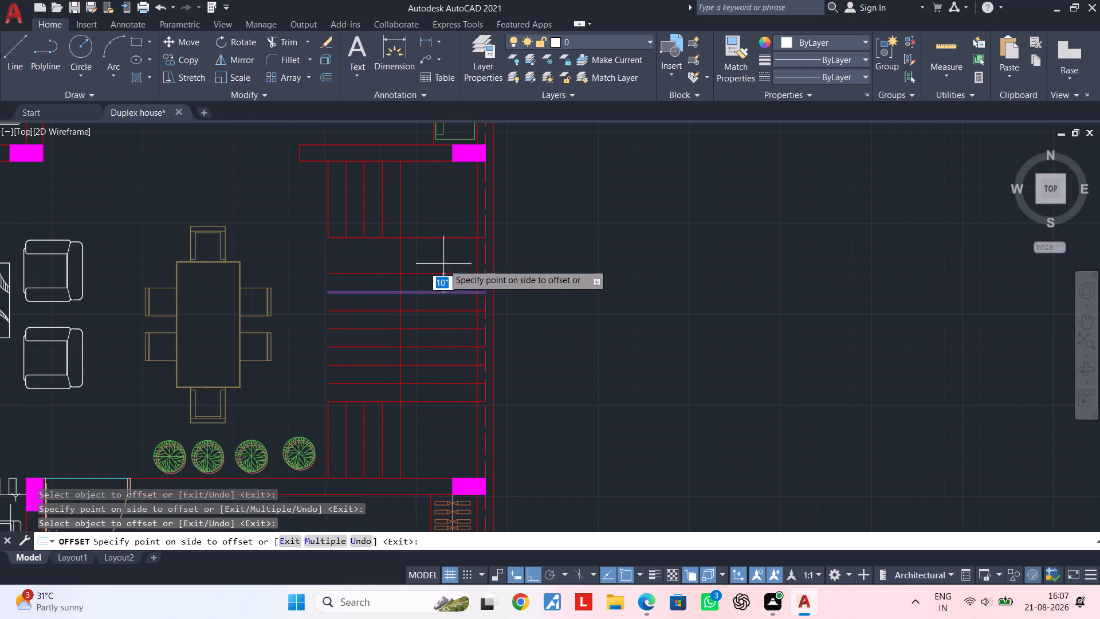
left_click(443, 263)
left_click(442, 275)
left_click(442, 261)
key("Escape")
key("Escape")
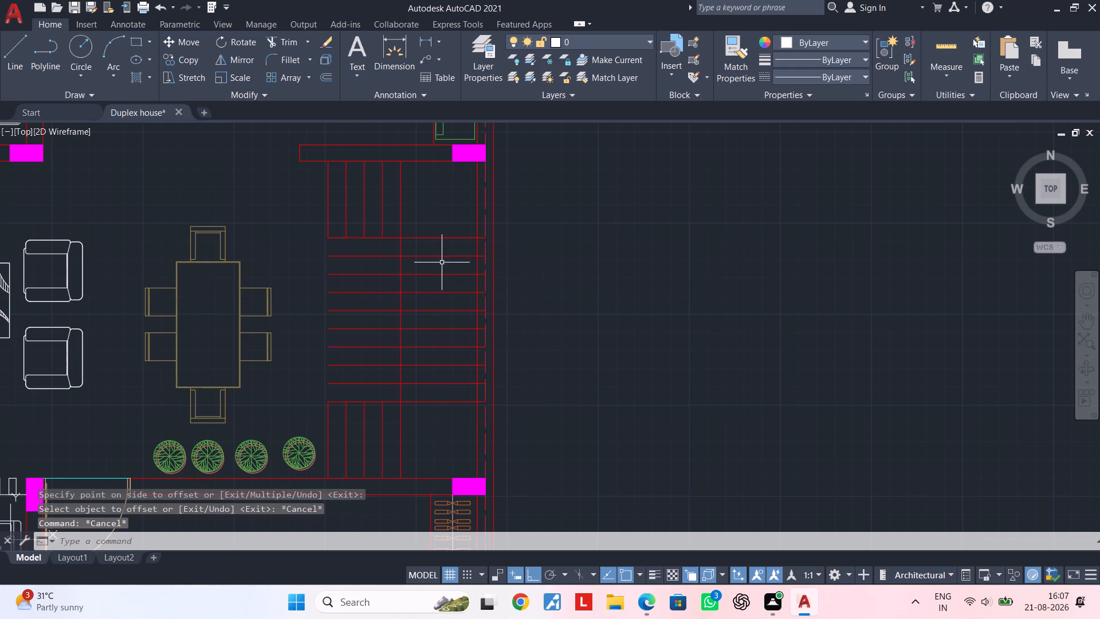
key("Escape")
key("Escape")
Trim the eight middle-flight tread lines where they extend past the inner stair line toward the dining table.
key("t")
key("r")
key("space")
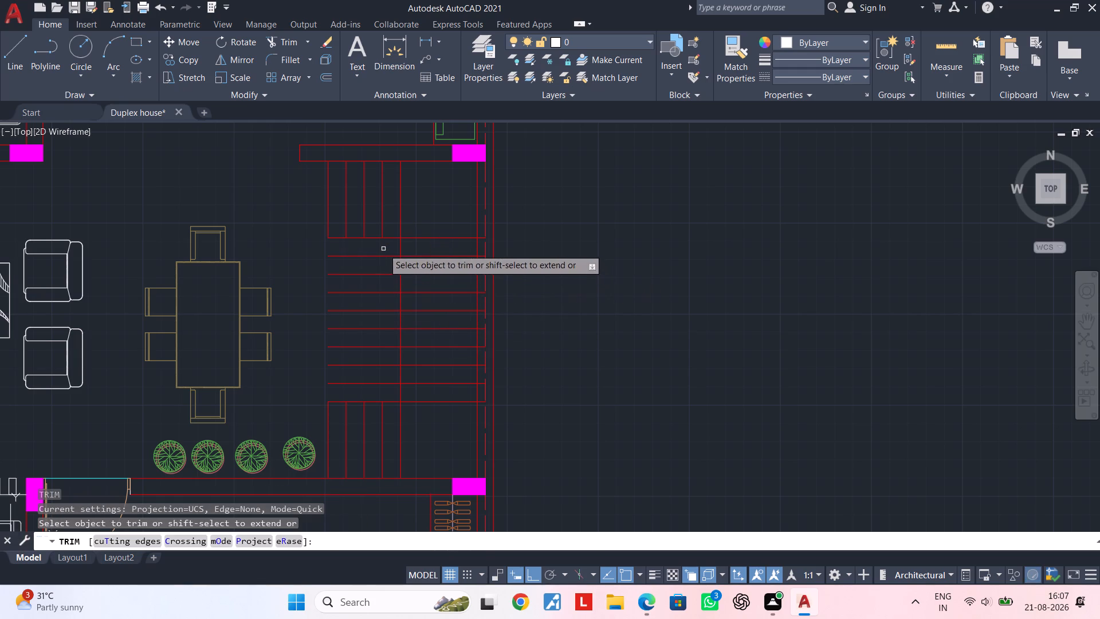
left_click(383, 249)
left_click(371, 389)
middle_click_drag(376, 336, 376, 336)
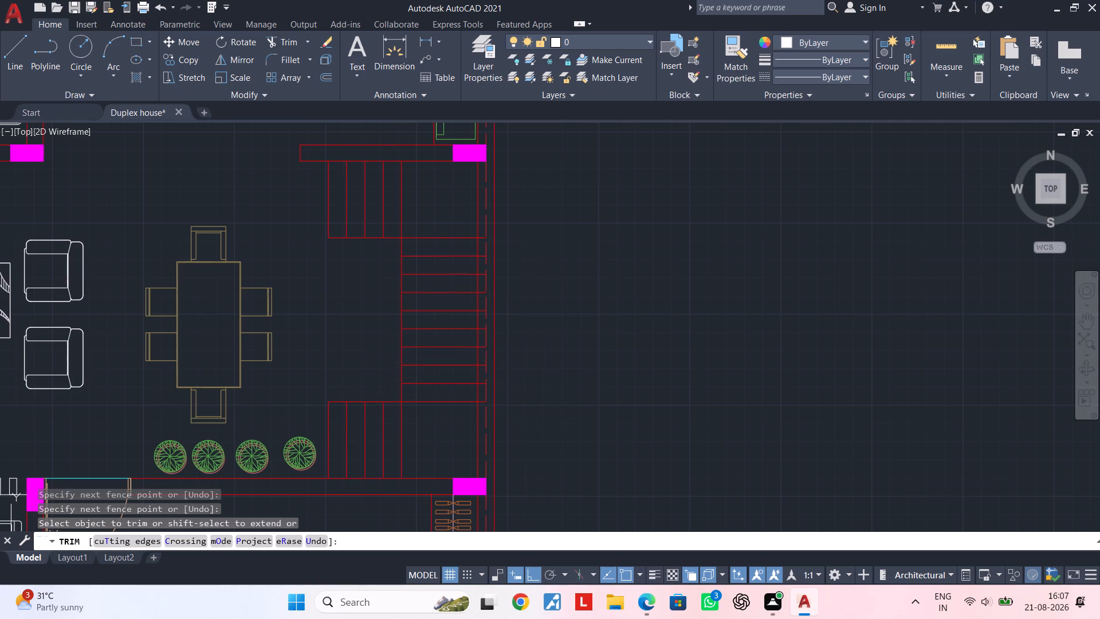
middle_click_drag(376, 336, 421, 341)
middle_click_drag(421, 319, 398, 360)
key("Escape")
key("Escape")
key("Escape")
key("Escape")
key("Escape")
key("Escape")
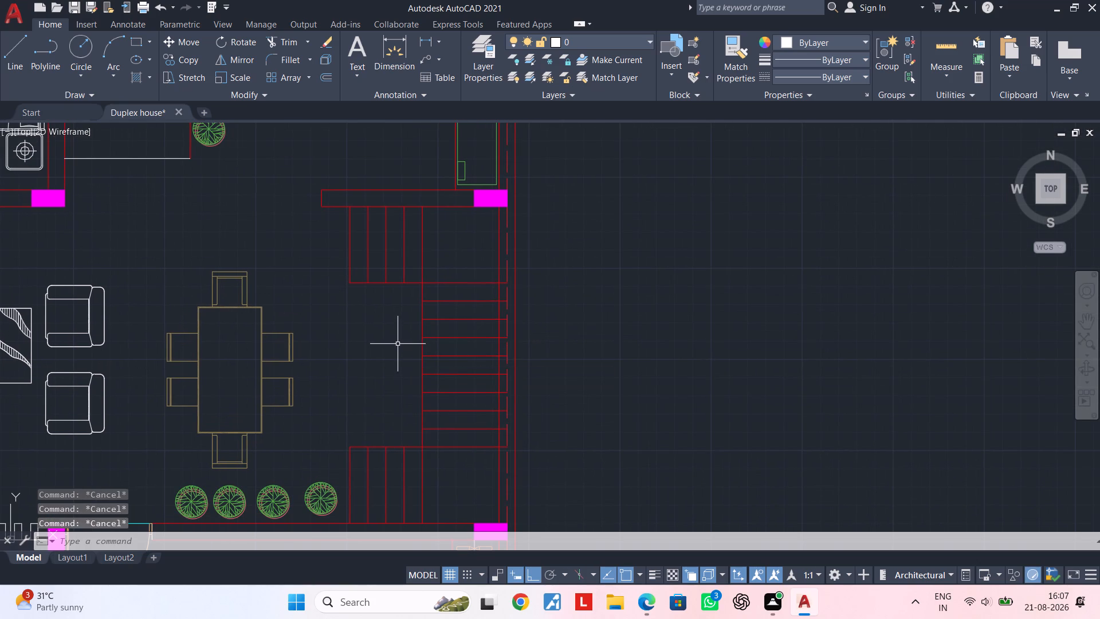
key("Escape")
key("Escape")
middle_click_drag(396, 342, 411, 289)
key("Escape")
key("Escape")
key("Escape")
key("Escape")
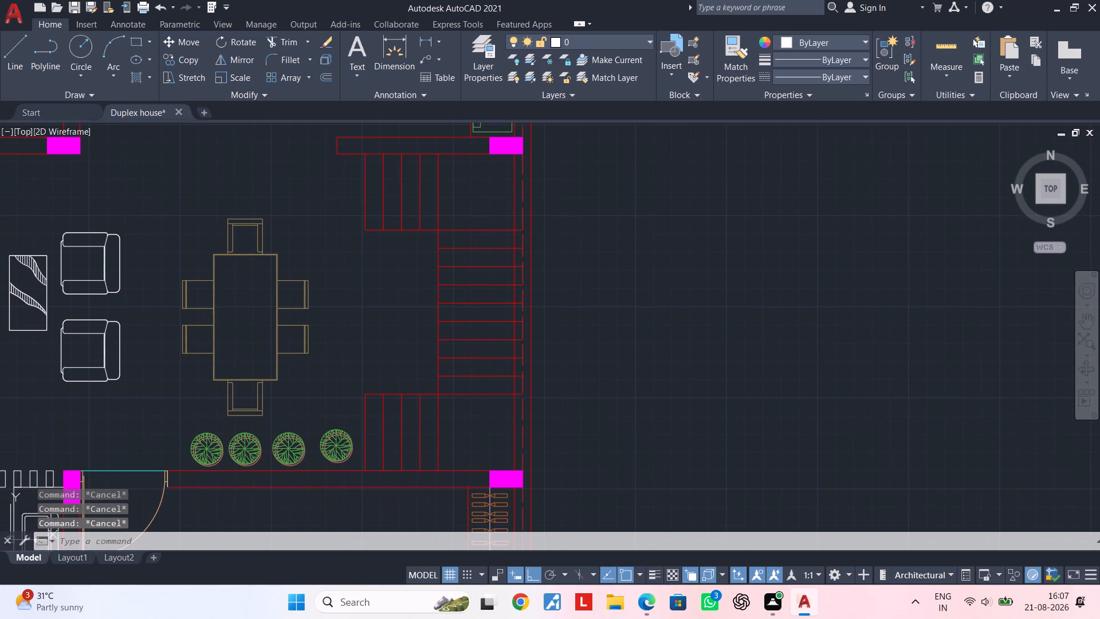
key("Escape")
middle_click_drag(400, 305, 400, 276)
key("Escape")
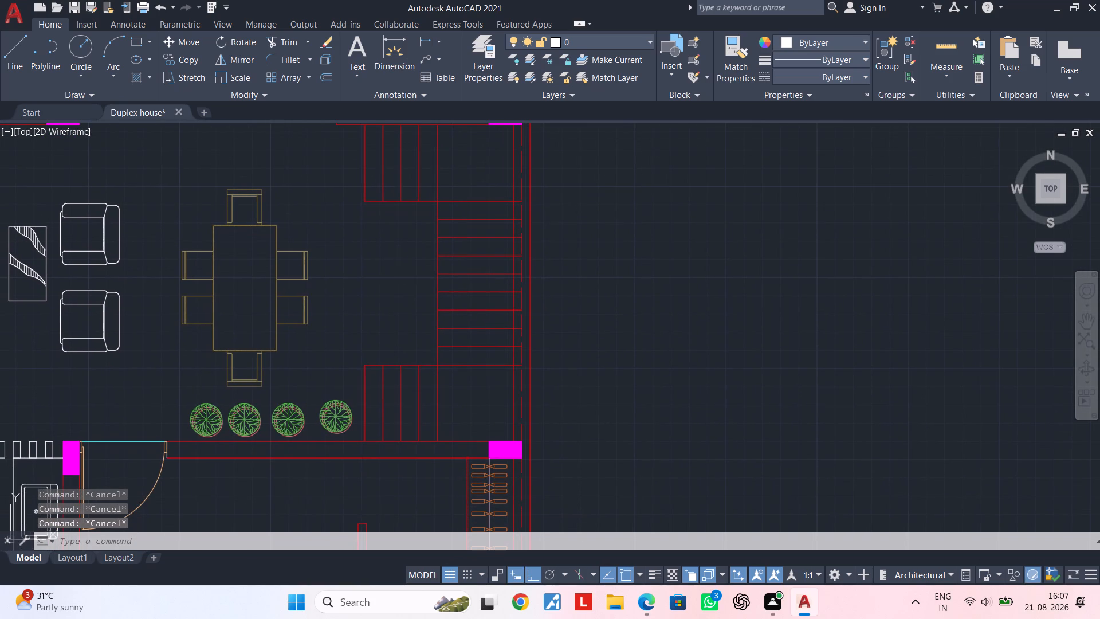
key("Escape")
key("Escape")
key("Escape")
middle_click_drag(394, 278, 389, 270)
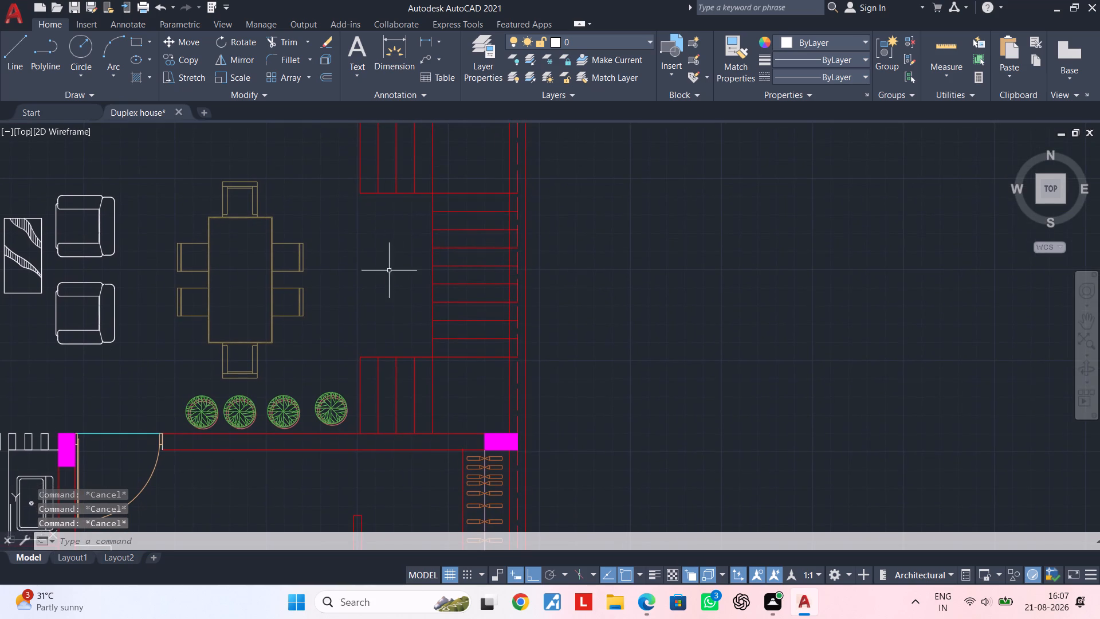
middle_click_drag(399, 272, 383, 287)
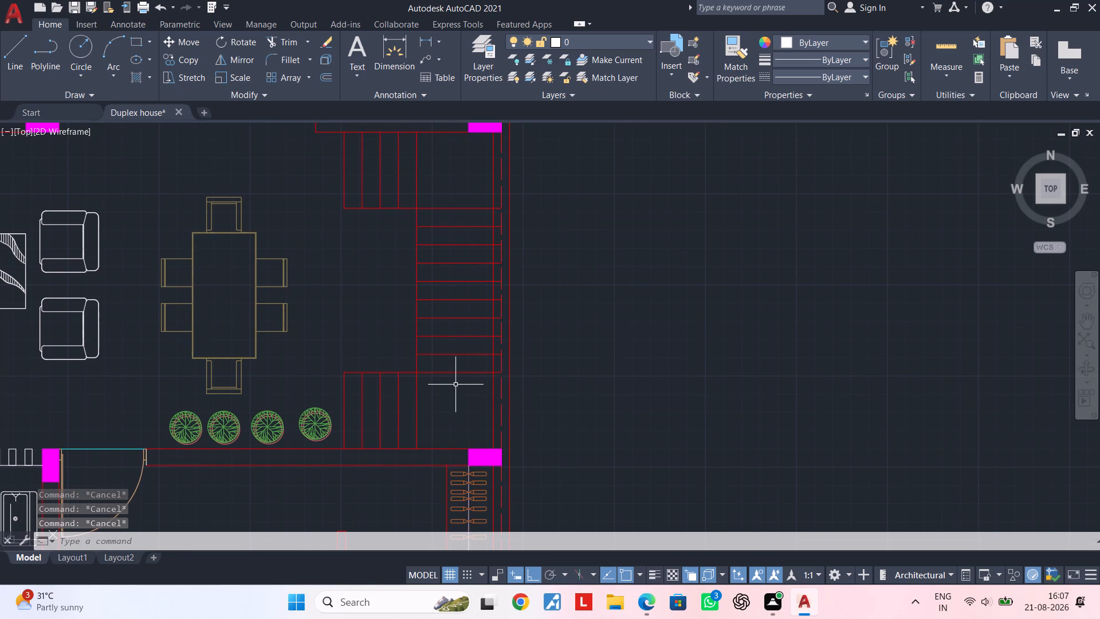
Trim the middle-flight tread lines nearest the lower flight where they extend past the side wall's inner face.
middle_click_drag(455, 385, 360, 408)
scroll(404, 394, "up", 4)
middle_click_drag(400, 422, 455, 435)
key("Escape")
key("Escape")
key("t")
key("r")
key("space")
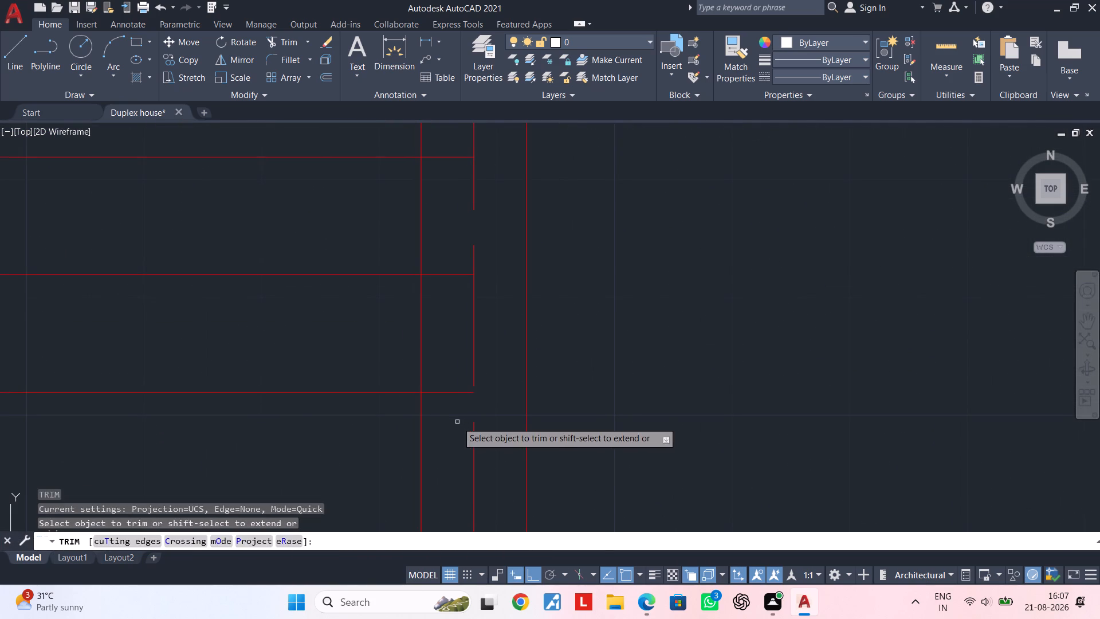
left_click_drag(457, 422, 455, 369)
left_click(450, 328)
left_click(454, 232)
left_click(453, 197)
middle_click_drag(453, 202, 423, 402)
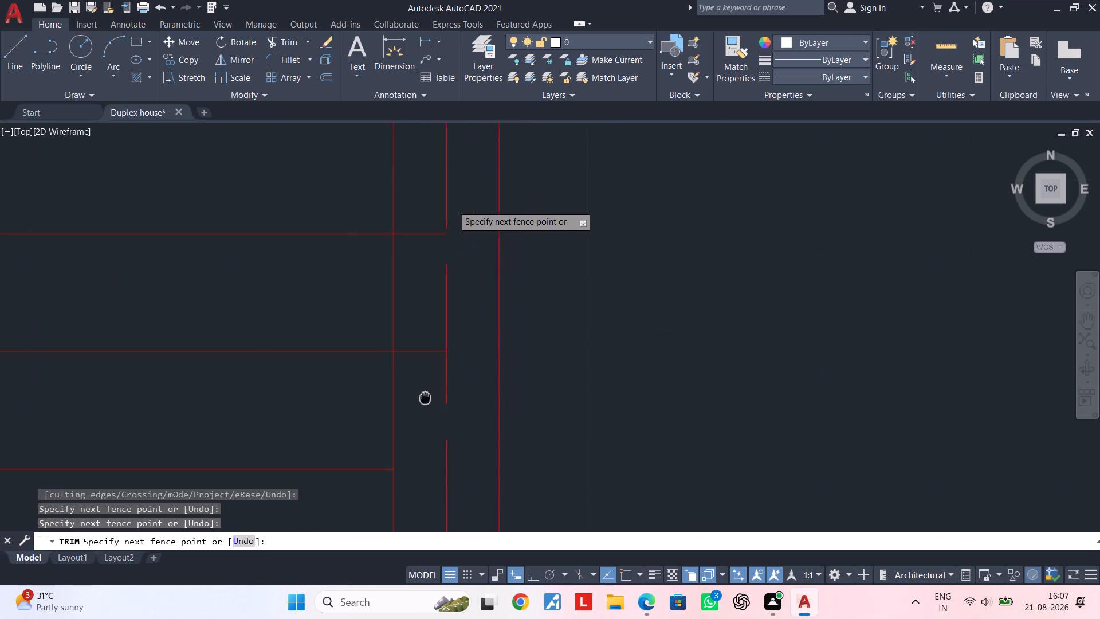
middle_click_drag(423, 402, 408, 528)
left_click(394, 436)
left_click_drag(396, 415, 398, 389)
left_click_drag(403, 333, 403, 310)
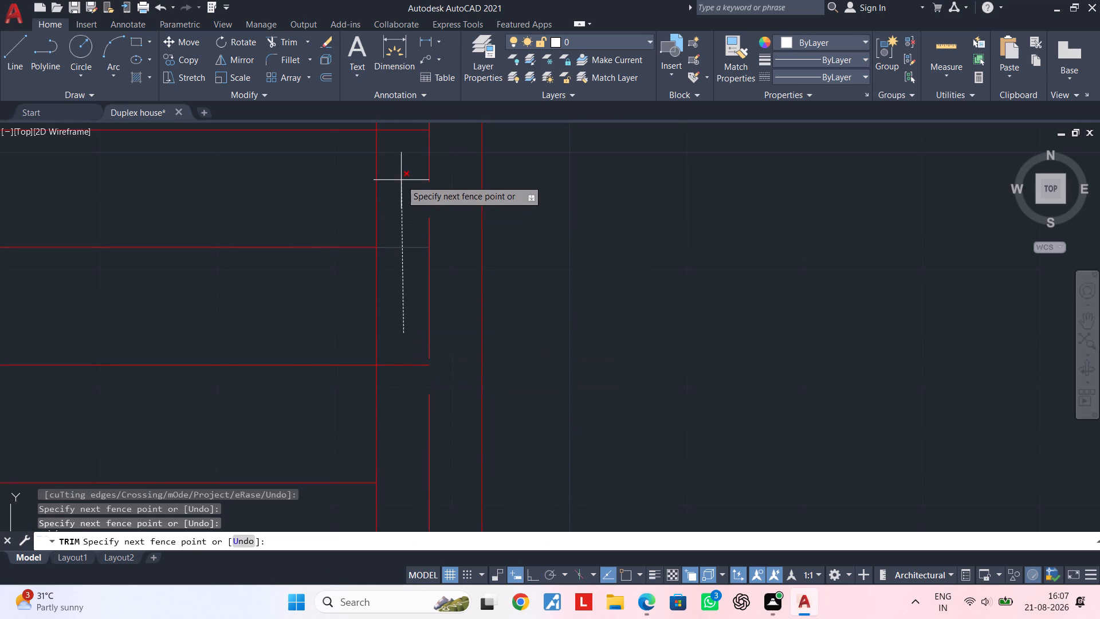
left_click(401, 180)
left_click_drag(401, 293, 398, 435)
Trim the remaining middle-flight lines, up to the upper flight's edge line, where they extend past the side wall's inner face.
scroll(419, 314, "down", 1)
middle_click_drag(408, 224, 408, 284)
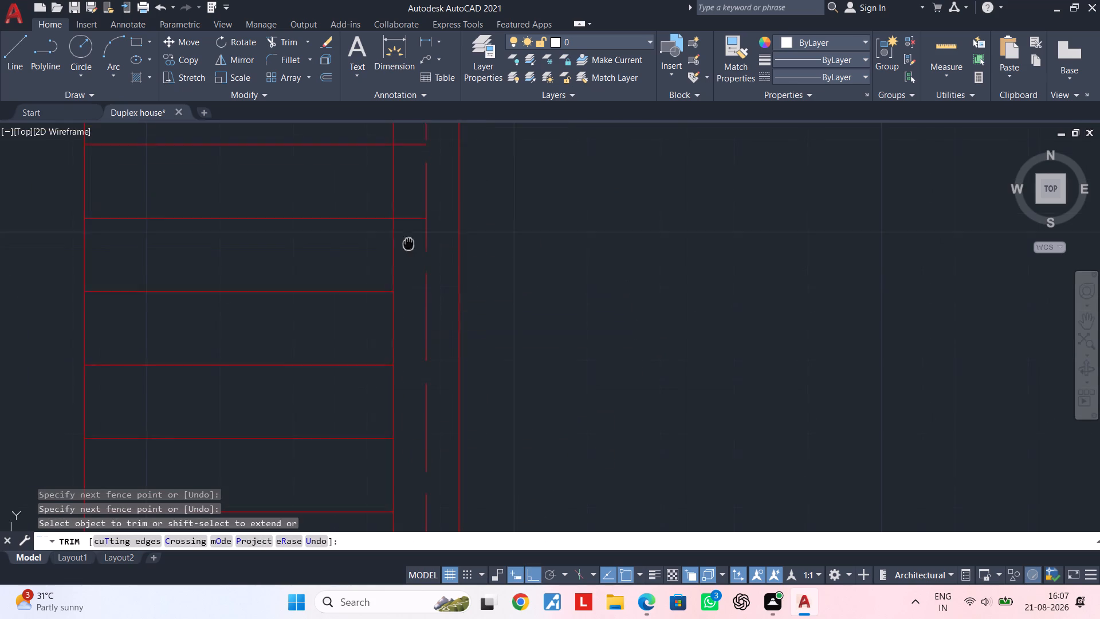
middle_click_drag(408, 284, 402, 379)
scroll(402, 377, "up", 3)
left_click_drag(402, 326, 402, 258)
left_click(404, 240)
scroll(404, 236, "down", 2)
middle_click_drag(404, 230, 404, 253)
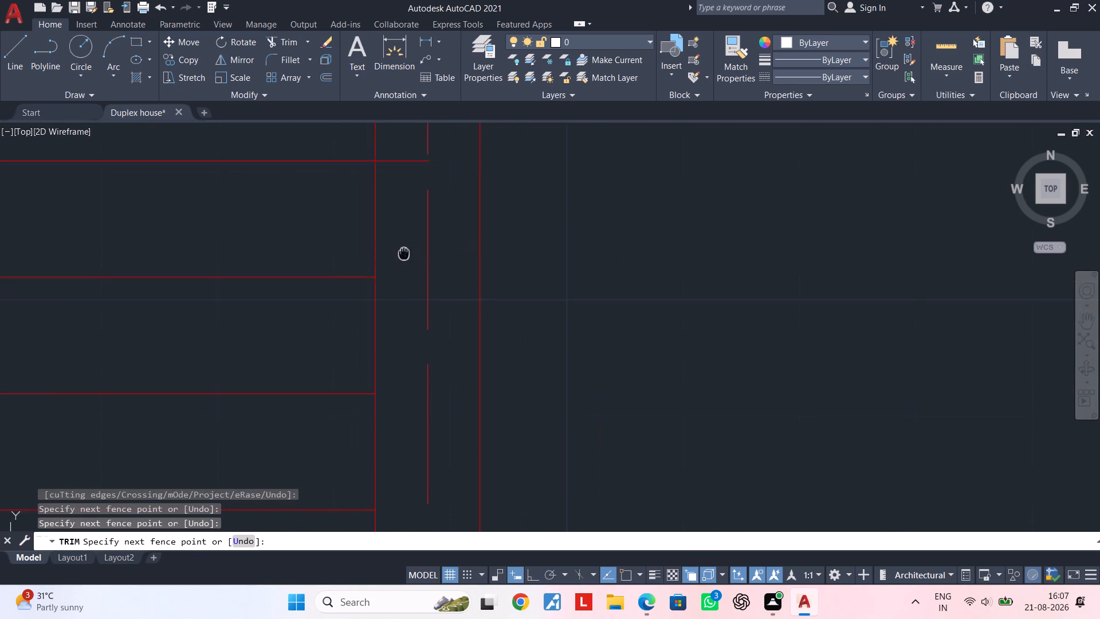
middle_click_drag(404, 253, 373, 487)
left_click_drag(374, 405, 374, 356)
left_click_drag(374, 321, 374, 277)
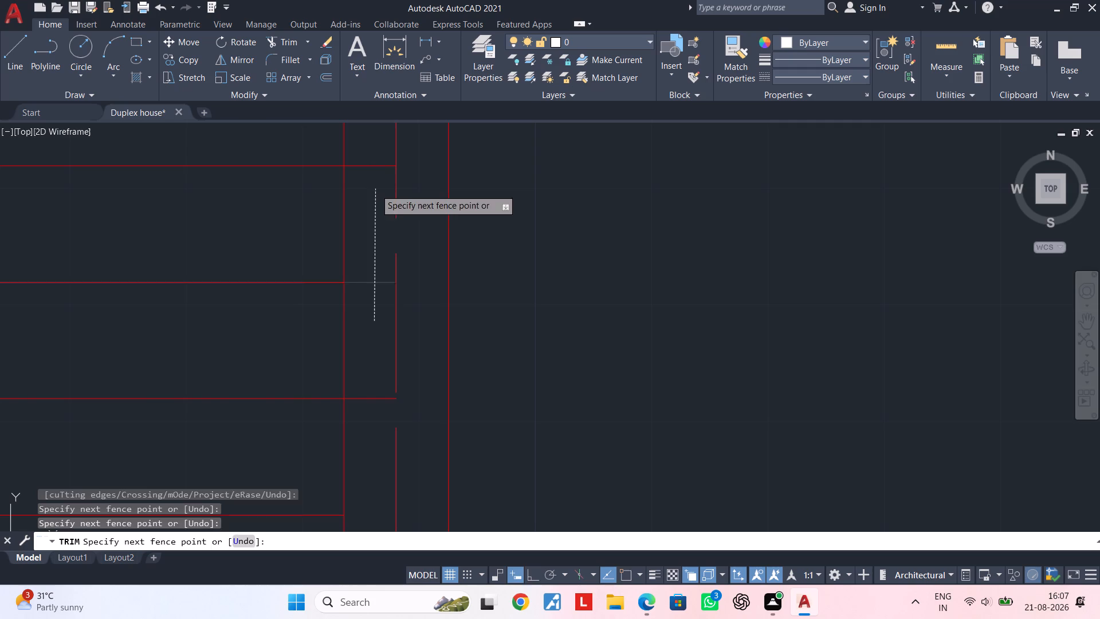
double_click(375, 189)
left_click_drag(364, 456, 365, 450)
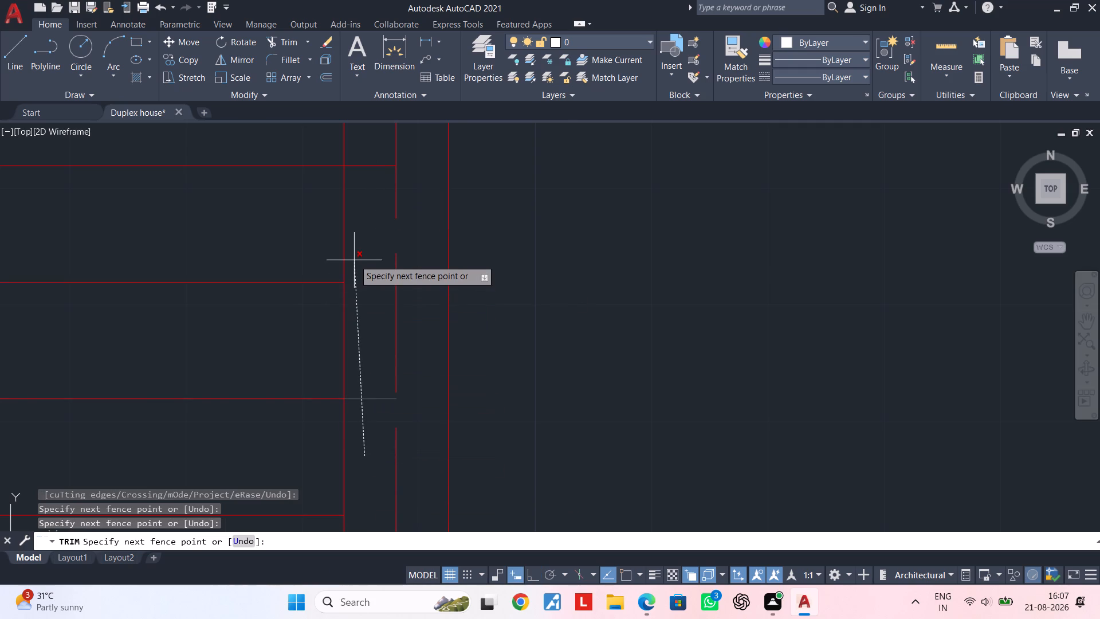
left_click(354, 258)
middle_click_drag(365, 211, 379, 410)
left_click_drag(384, 406, 385, 362)
left_click_drag(384, 263, 391, 235)
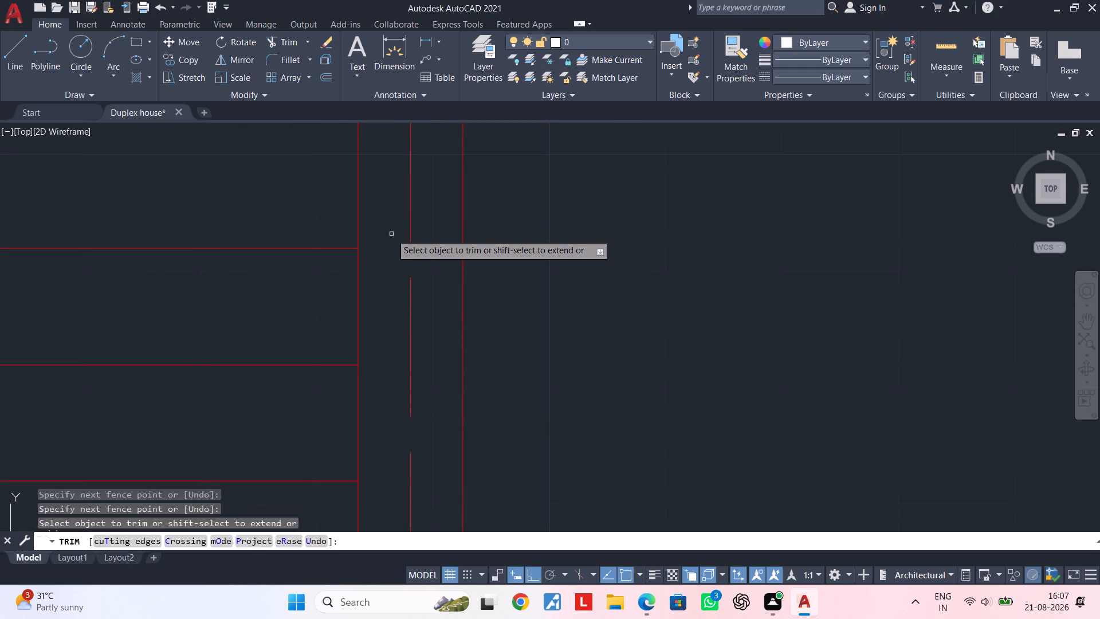
scroll(387, 233, "down", 4)
key("Escape")
key("Escape")
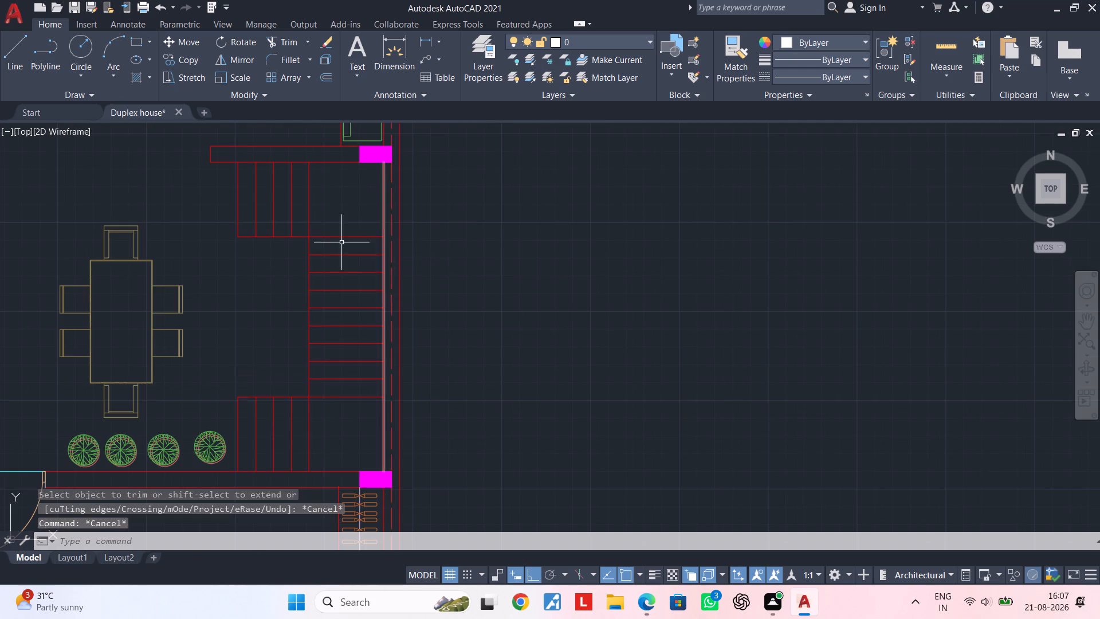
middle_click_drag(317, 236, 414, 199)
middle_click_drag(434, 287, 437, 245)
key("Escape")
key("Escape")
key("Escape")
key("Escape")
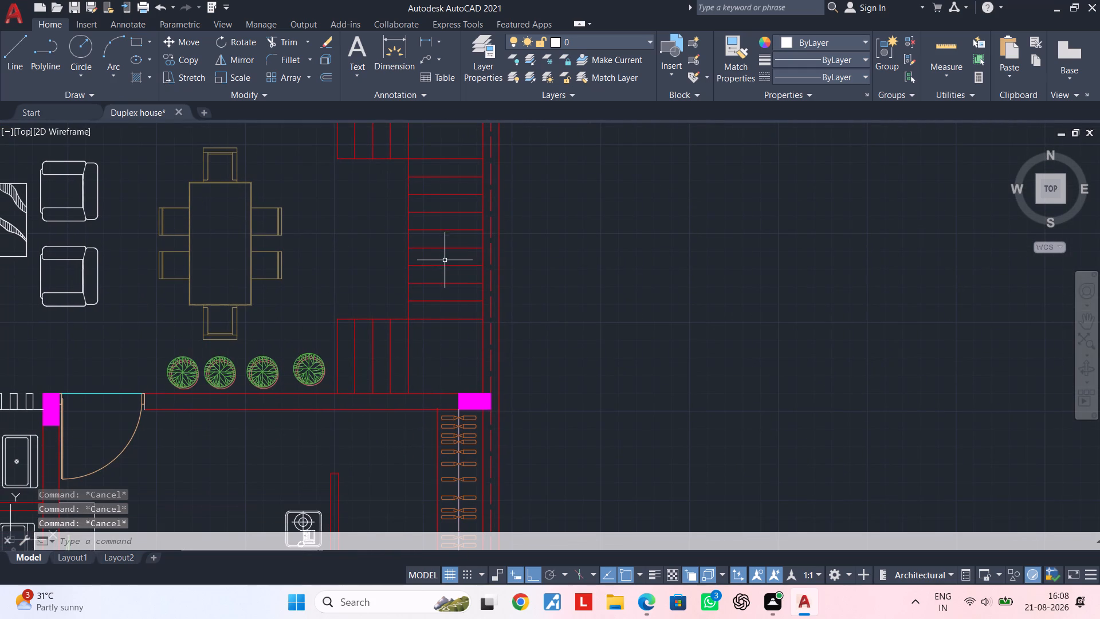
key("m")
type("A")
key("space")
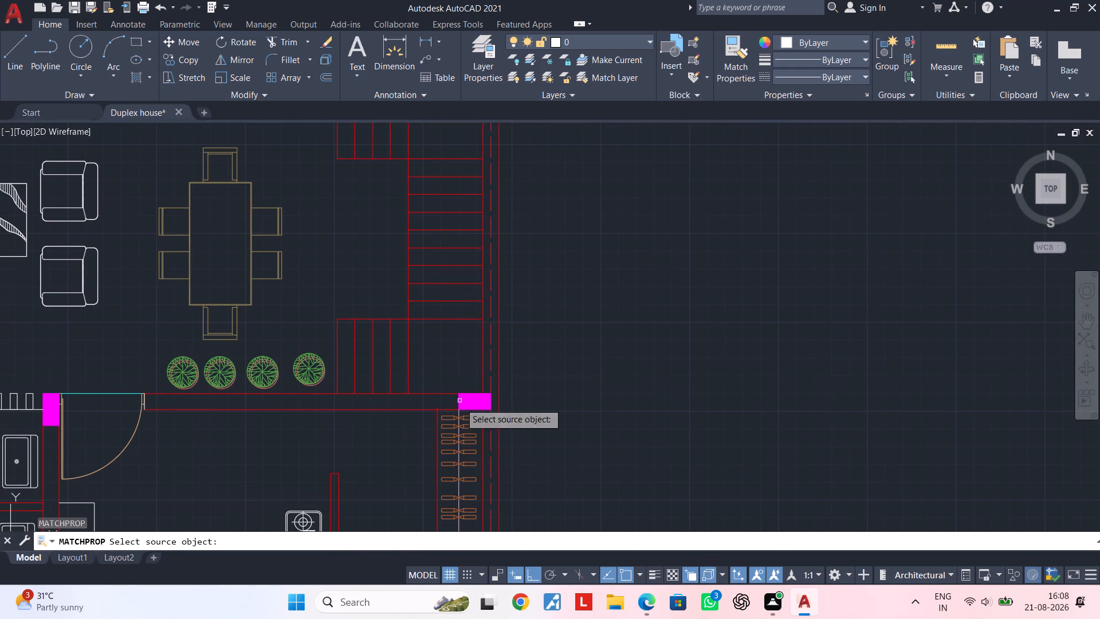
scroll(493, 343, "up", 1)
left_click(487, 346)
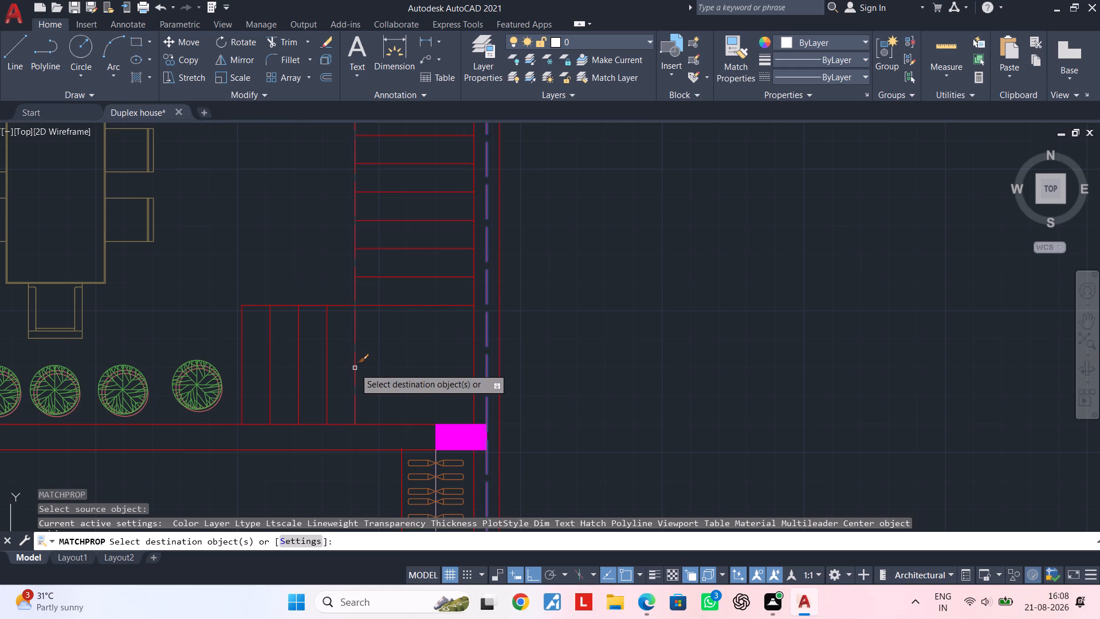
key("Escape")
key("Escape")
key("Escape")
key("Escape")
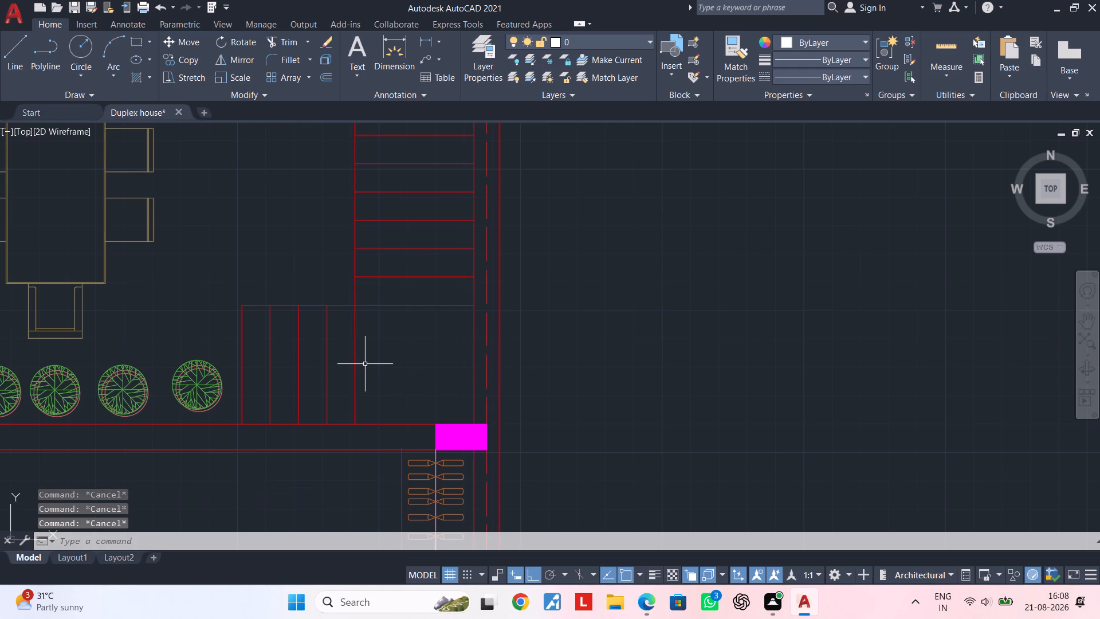
Trim out the inner stair line segment between the third and fourth middle-flight treads counted from the lower flight.
type("TR")
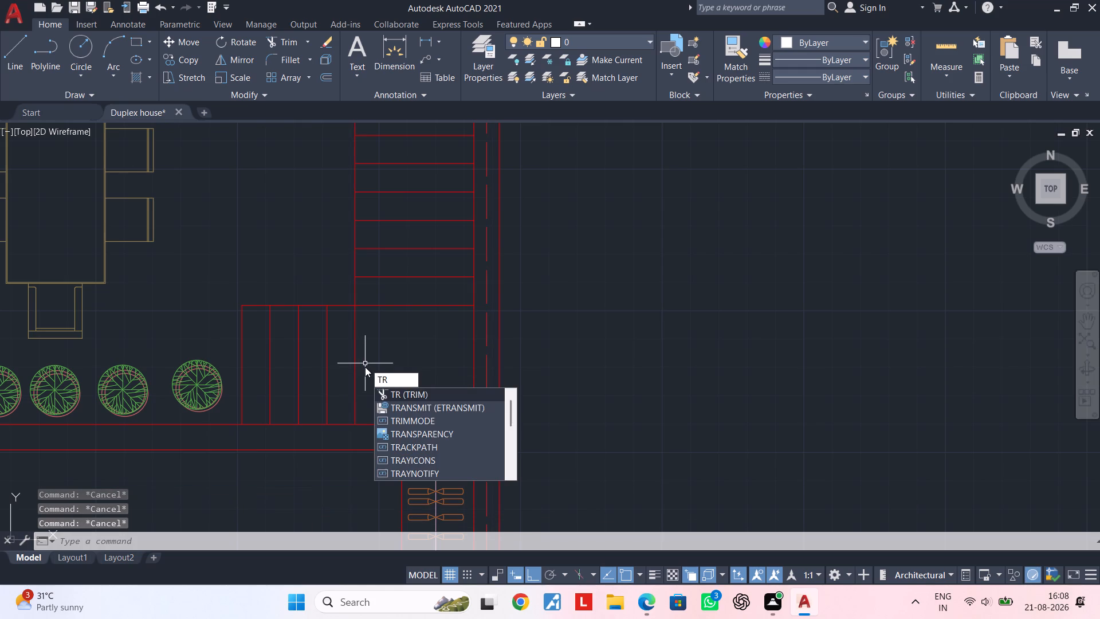
key("space")
middle_click_drag(378, 342, 388, 467)
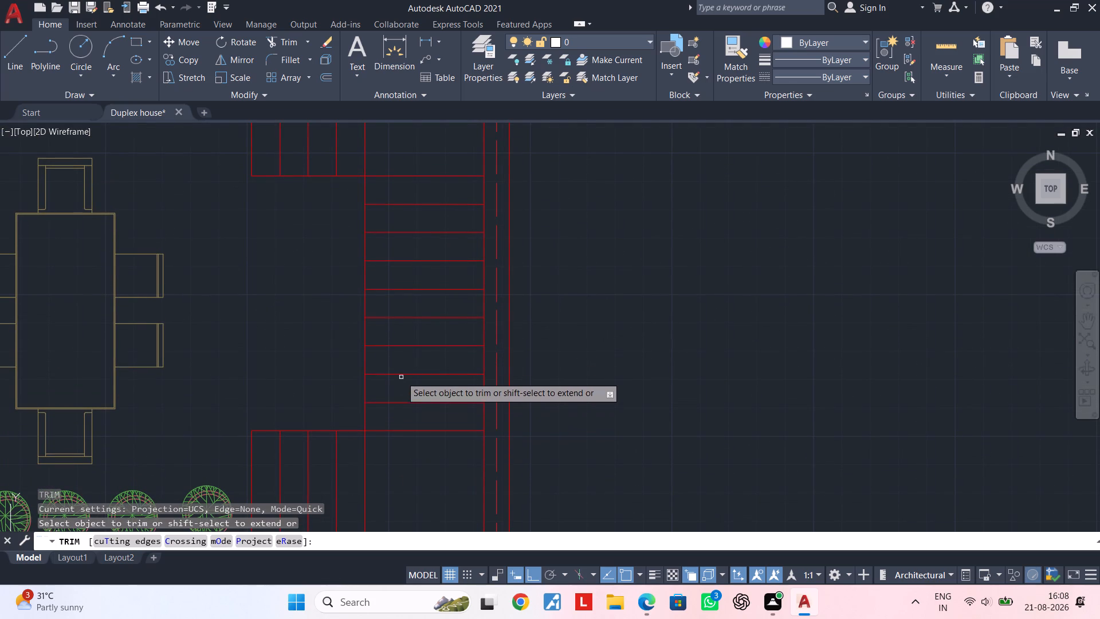
left_click(367, 322)
key("Escape")
key("Escape")
Draw a separate line closing the gap in the inner stair line between the two tread ends.
type("L")
key("space")
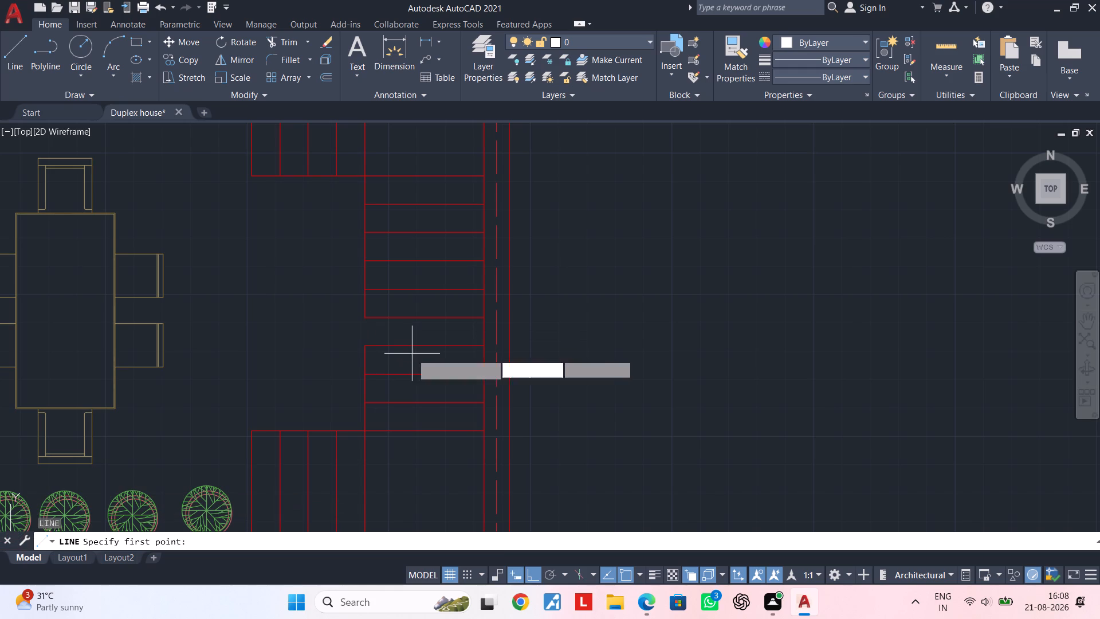
left_click(367, 344)
left_click(364, 316)
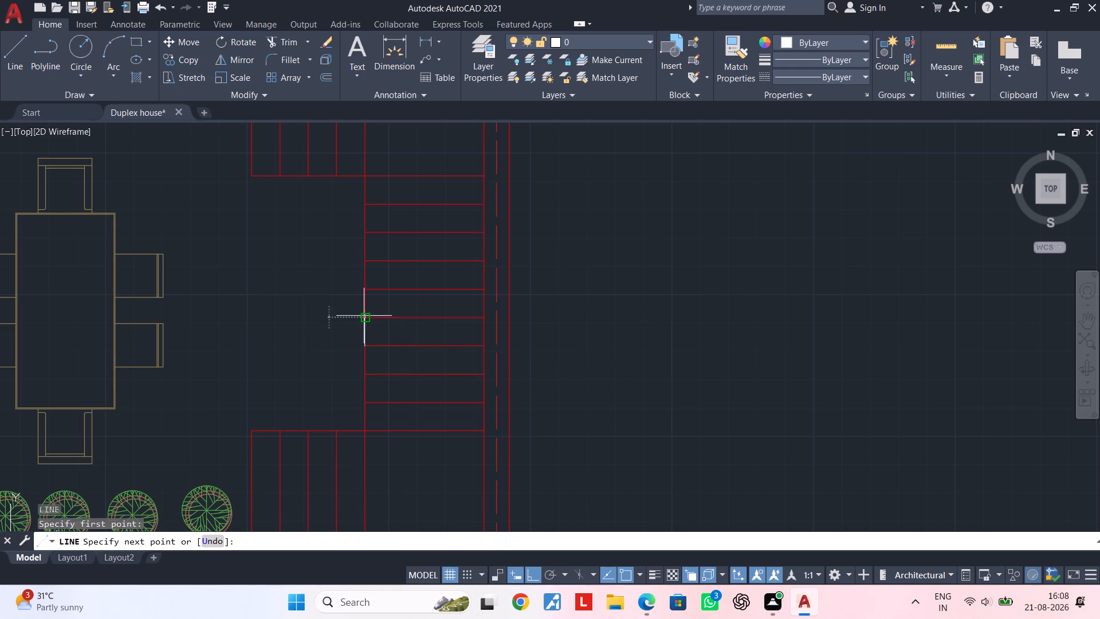
key("Escape")
key("Escape")
Match the side wall's dashed centre line properties onto the lower part of the inner stair line and the newly drawn segment.
middle_click_drag(390, 403, 397, 382)
key("m")
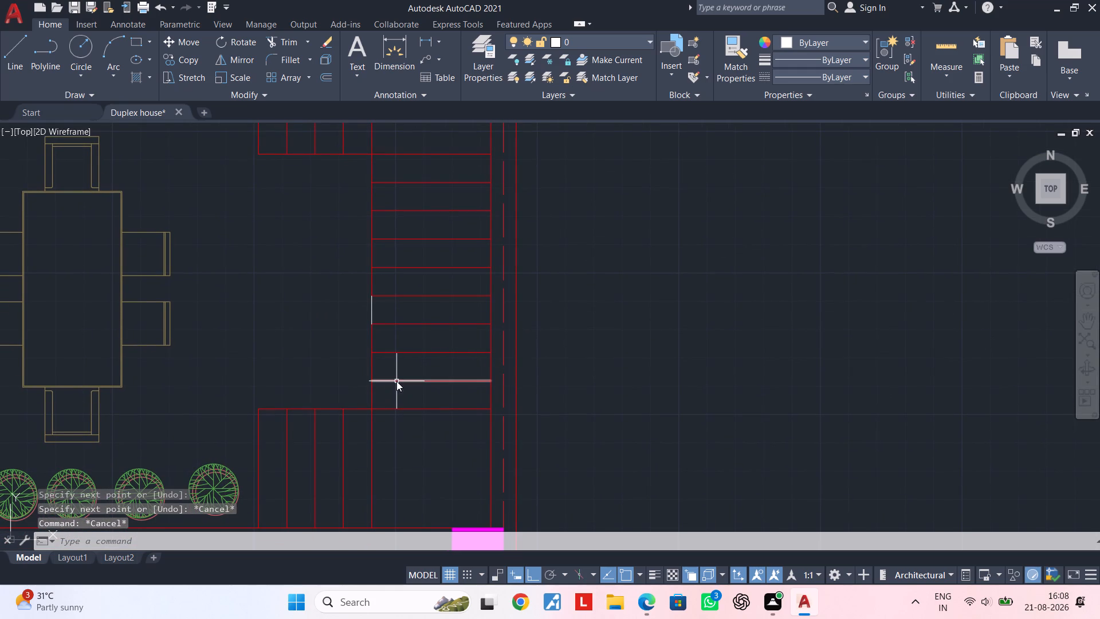
key("a")
key("space")
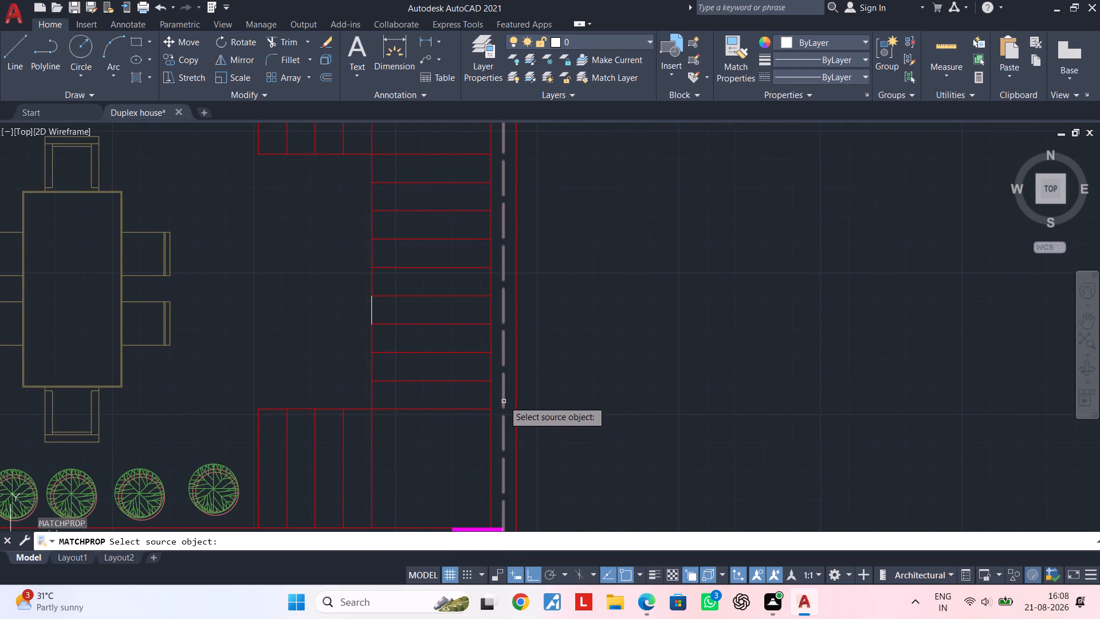
left_click(504, 401)
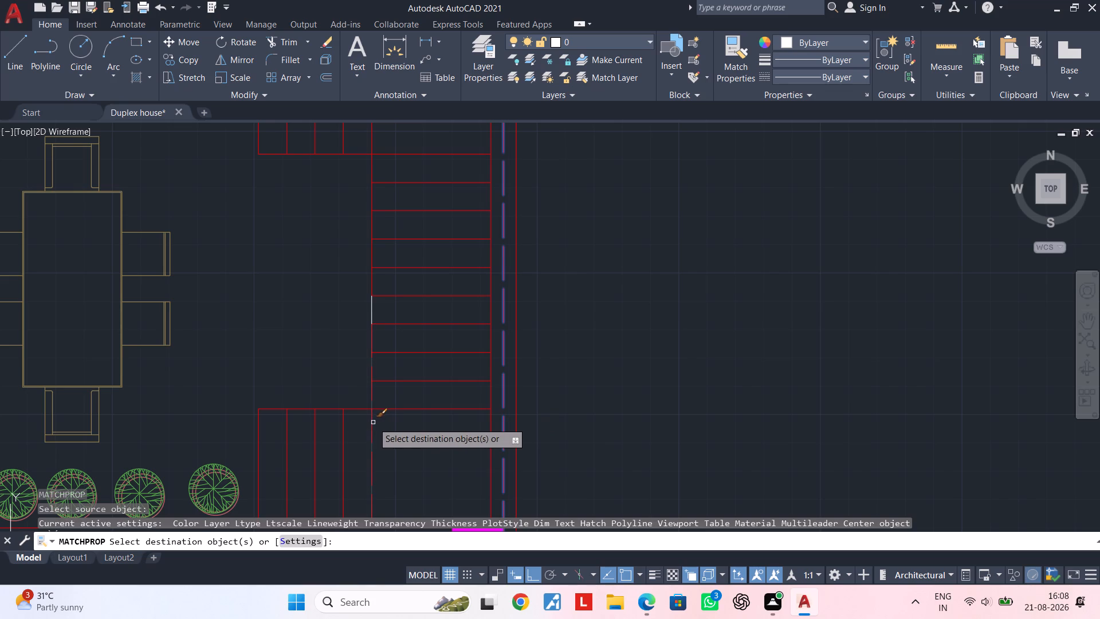
left_click(373, 422)
left_click(372, 307)
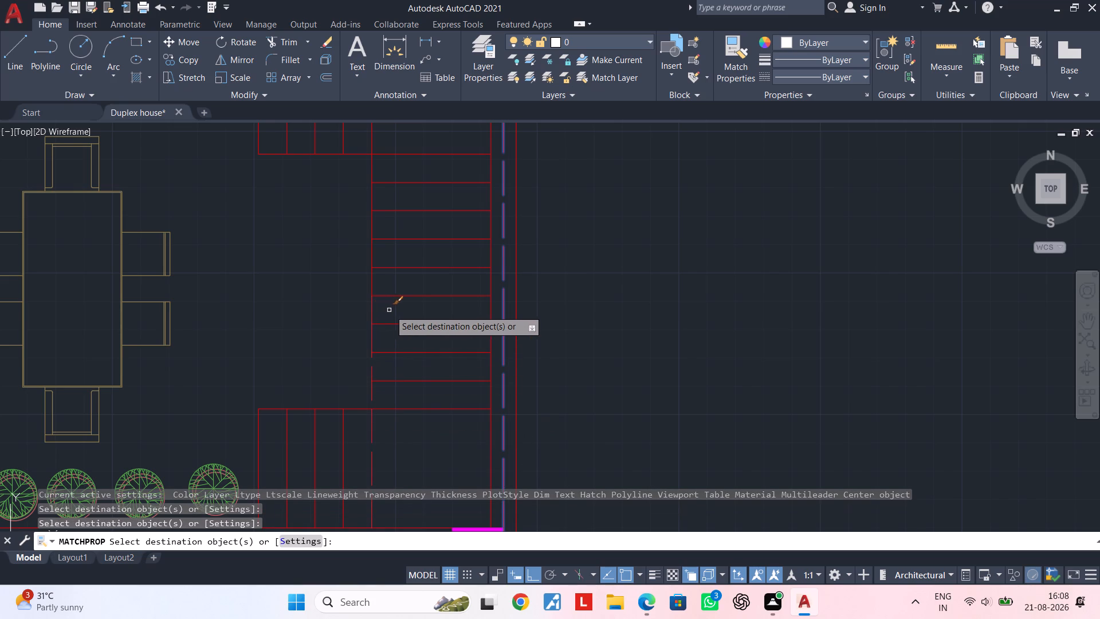
scroll(349, 310, "up", 3)
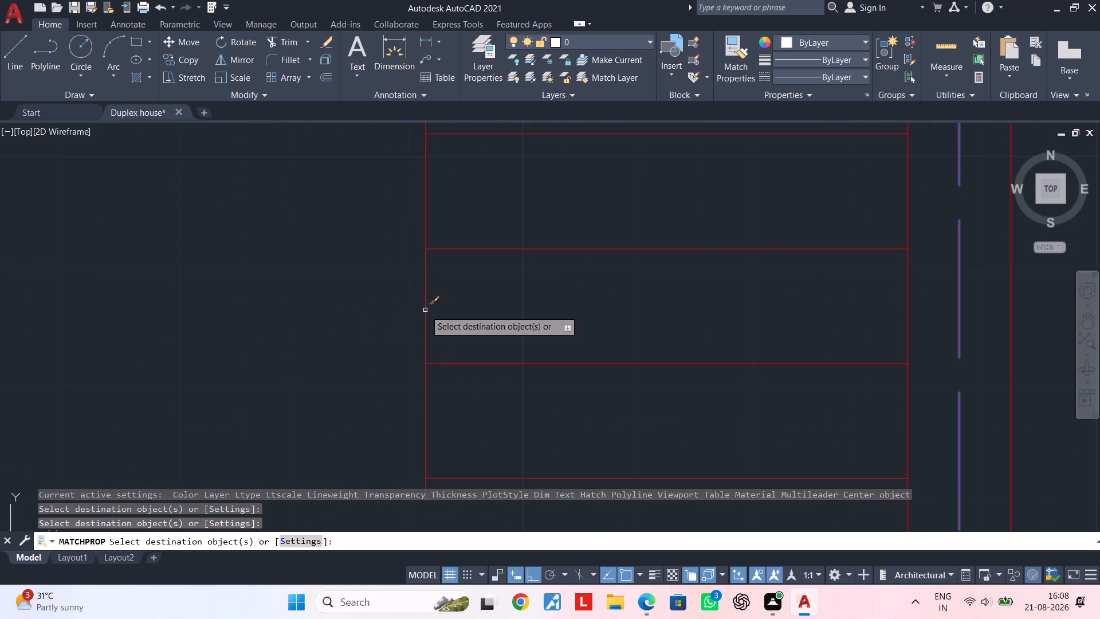
left_click(425, 310)
Apply the same dashed properties to the four middle-flight treads nearest the lower flight and to the lower flight's edge line.
scroll(539, 316, "down", 3)
left_click(557, 301)
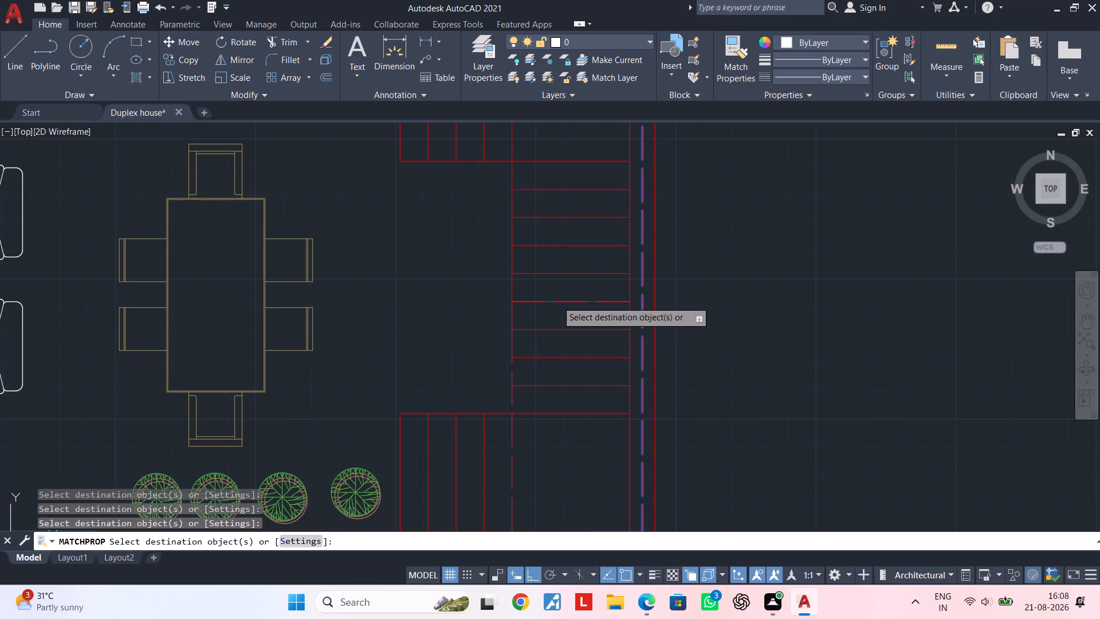
left_click(557, 327)
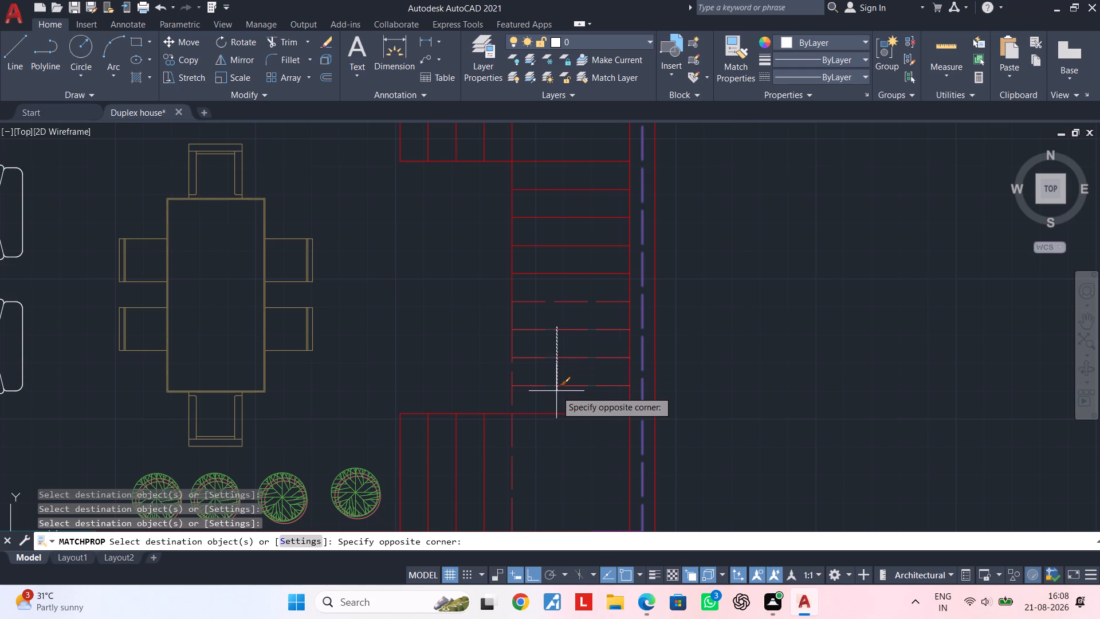
left_click(556, 394)
left_click(556, 428)
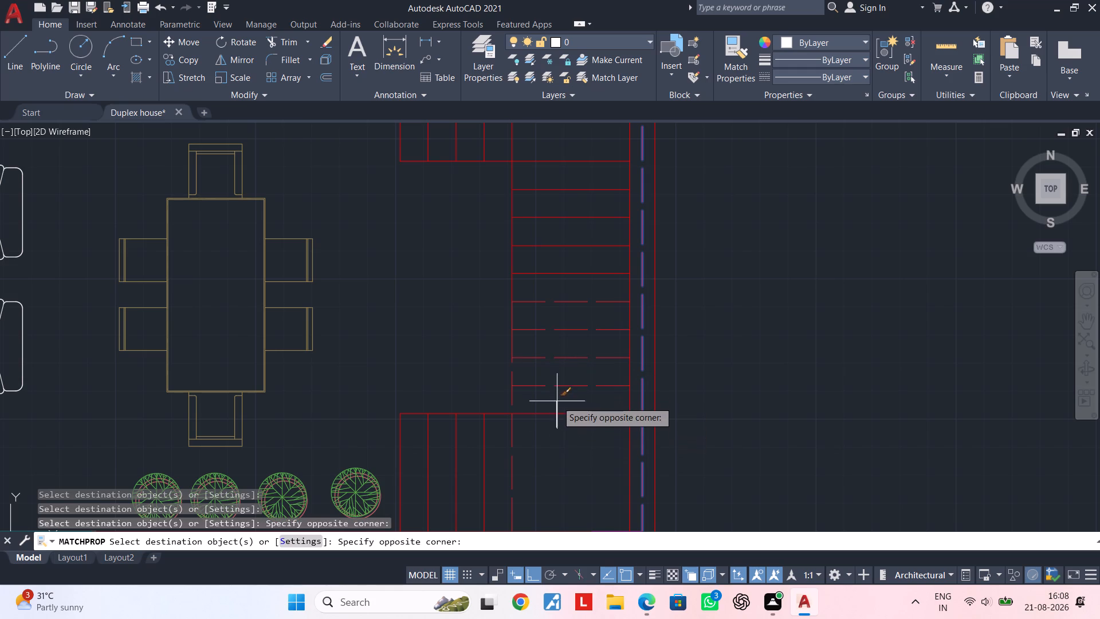
left_click(557, 394)
left_click(555, 413)
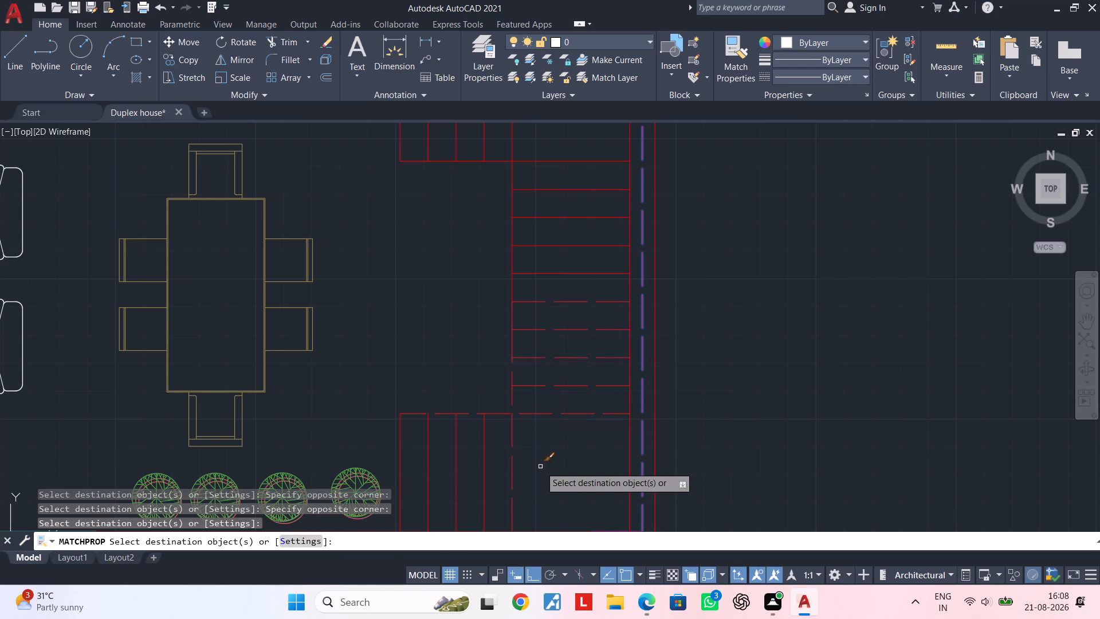
Apply the same dashed properties to the four tread lines of the lower flight beside the potted plants.
middle_click_drag(541, 461, 568, 411)
left_click(520, 402)
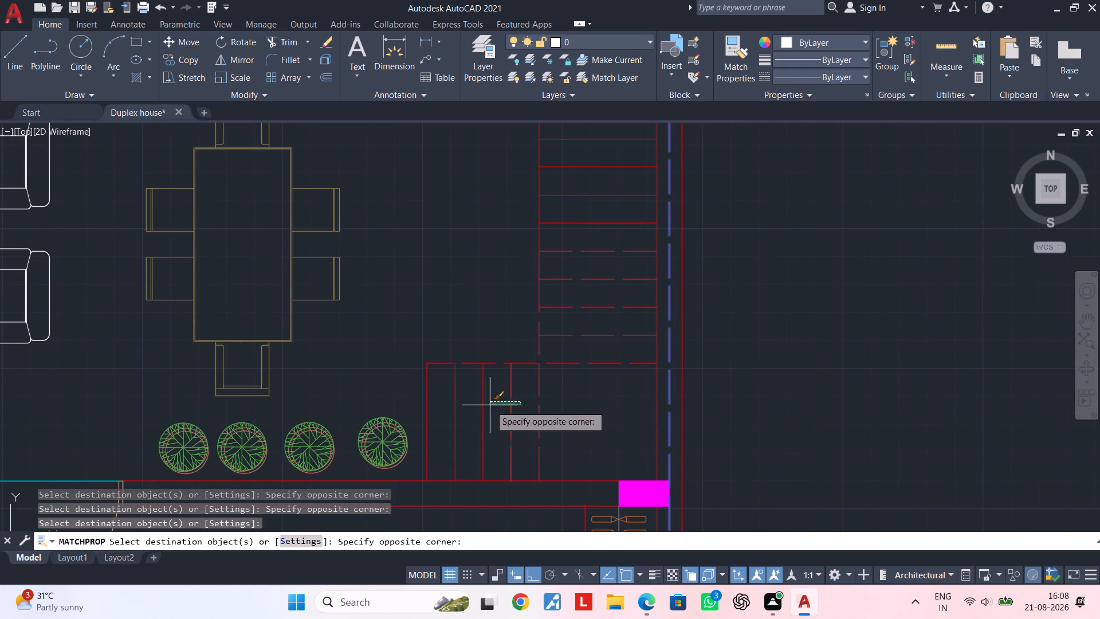
left_click(423, 412)
scroll(475, 415, "down", 1)
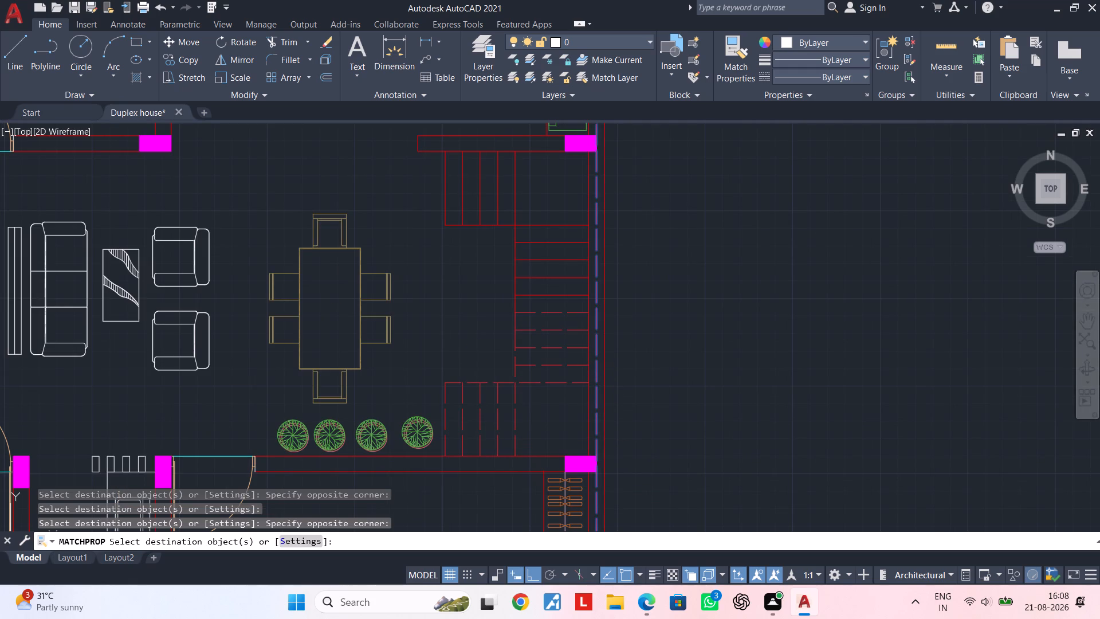
key("Escape")
key("Escape")
key("Escape")
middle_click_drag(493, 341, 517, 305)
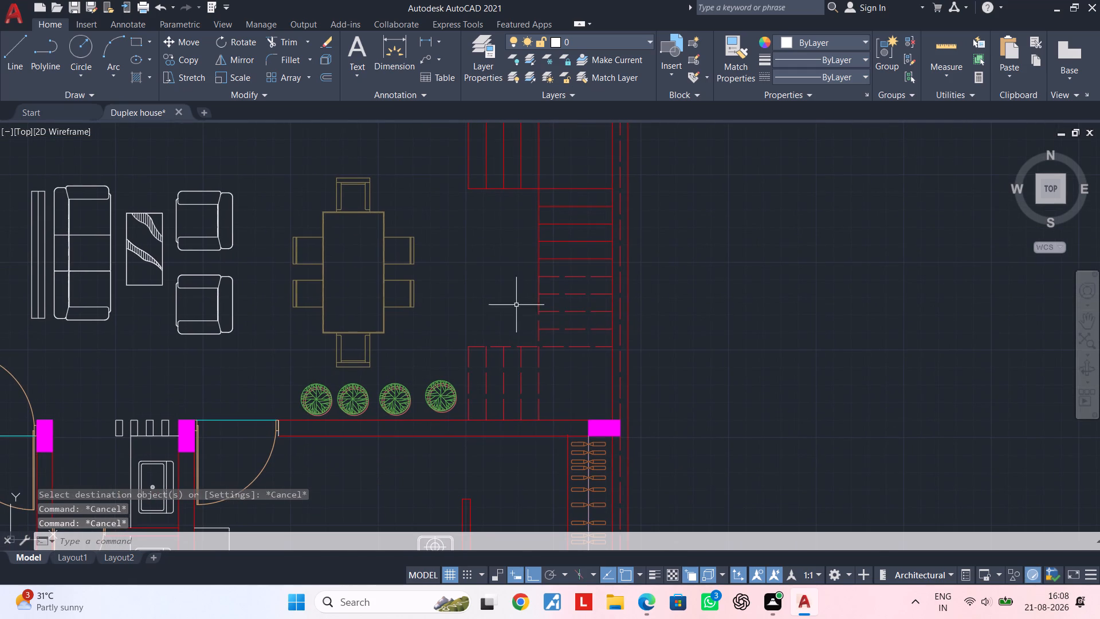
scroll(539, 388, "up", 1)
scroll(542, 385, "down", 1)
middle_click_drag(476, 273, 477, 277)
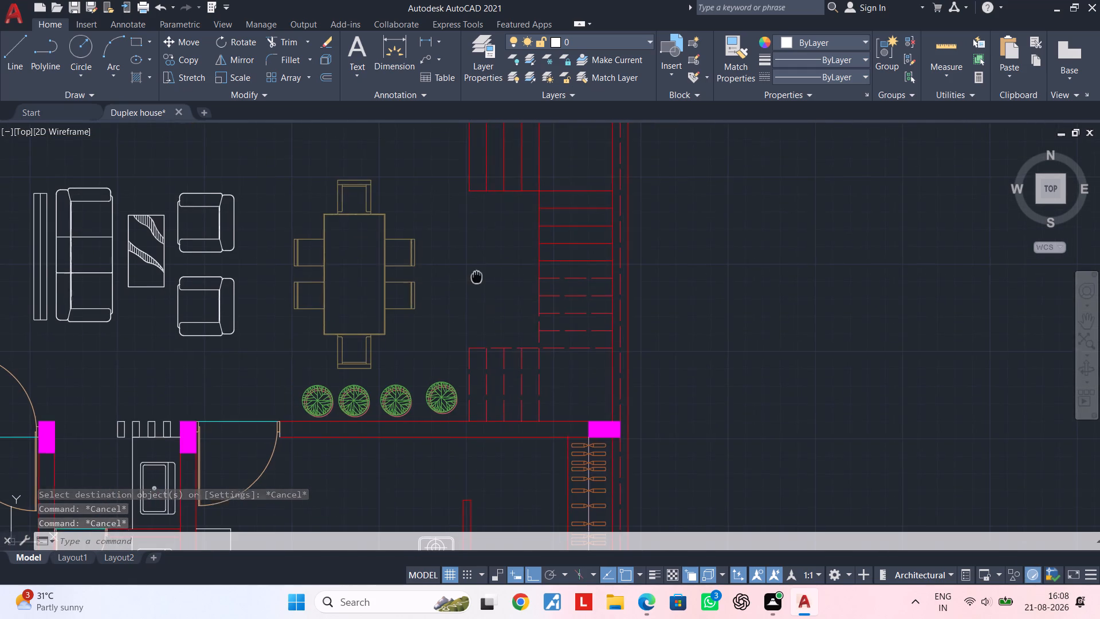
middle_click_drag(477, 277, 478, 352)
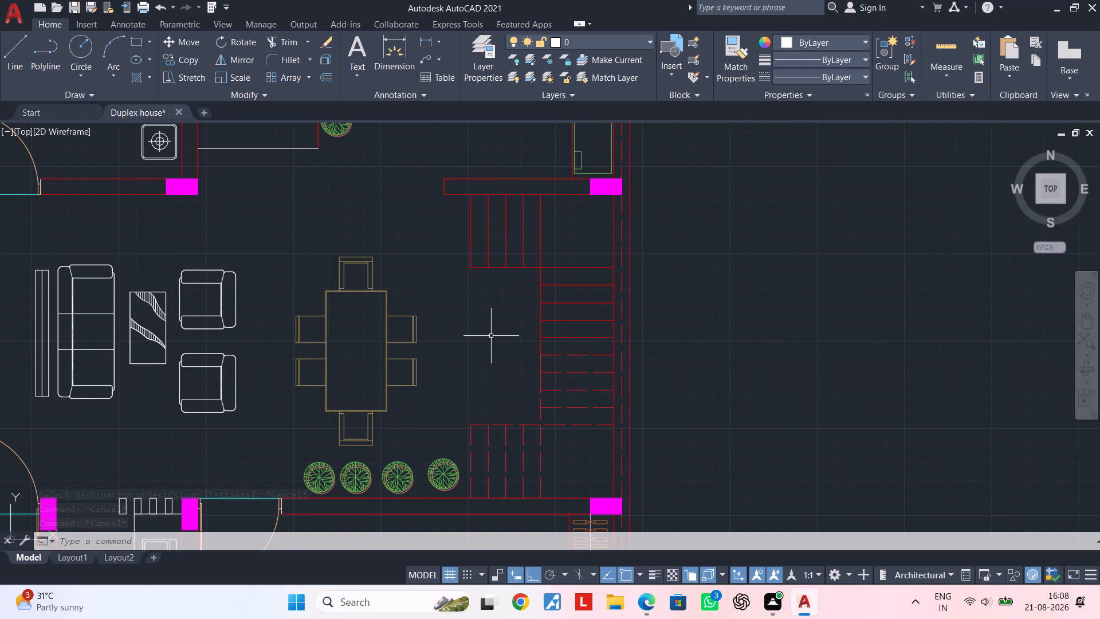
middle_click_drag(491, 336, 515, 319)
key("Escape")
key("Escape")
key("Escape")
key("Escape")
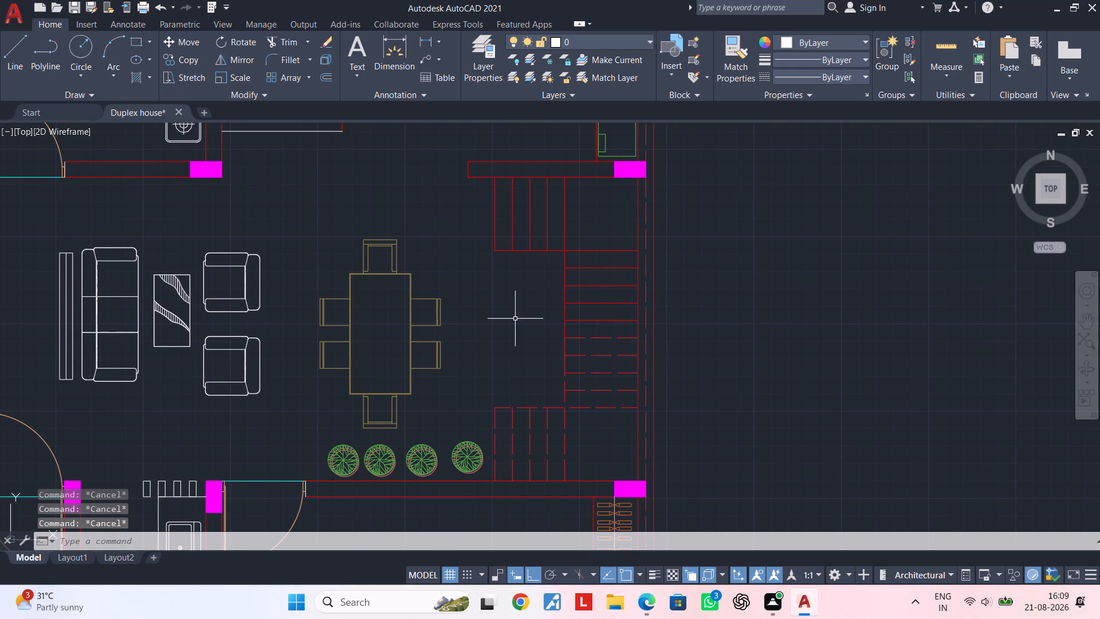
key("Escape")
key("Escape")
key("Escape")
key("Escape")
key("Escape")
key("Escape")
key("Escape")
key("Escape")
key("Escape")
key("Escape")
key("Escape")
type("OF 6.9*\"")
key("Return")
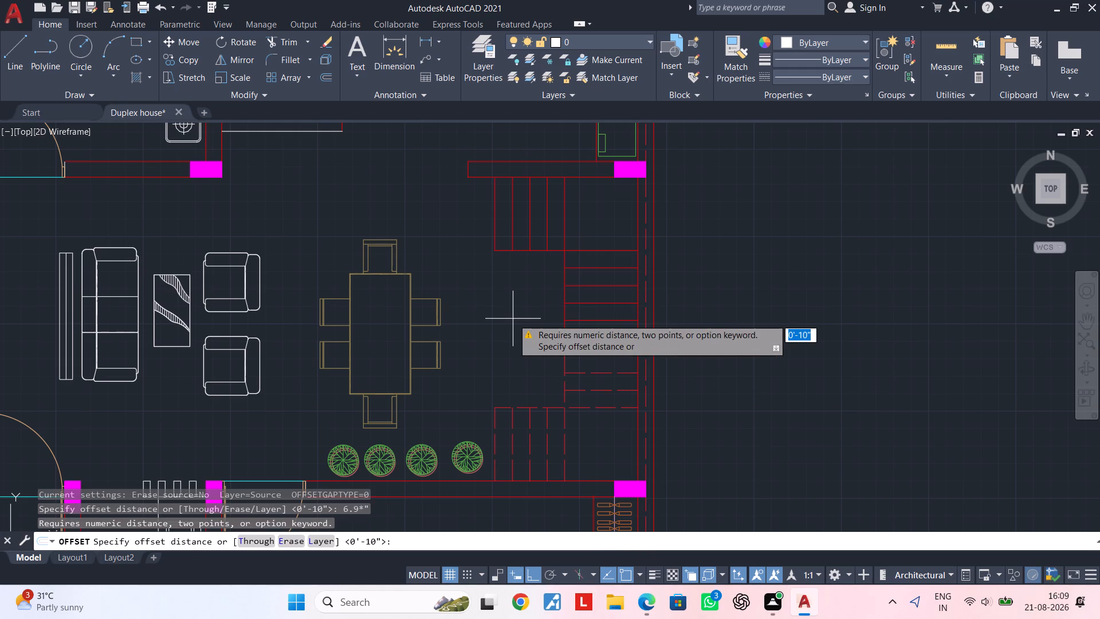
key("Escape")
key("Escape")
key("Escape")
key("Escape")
Offset the upper flight's long edge line and the solid inner stair line 6.9" into the open stairwell.
type("OF 6.9\"")
key("Return")
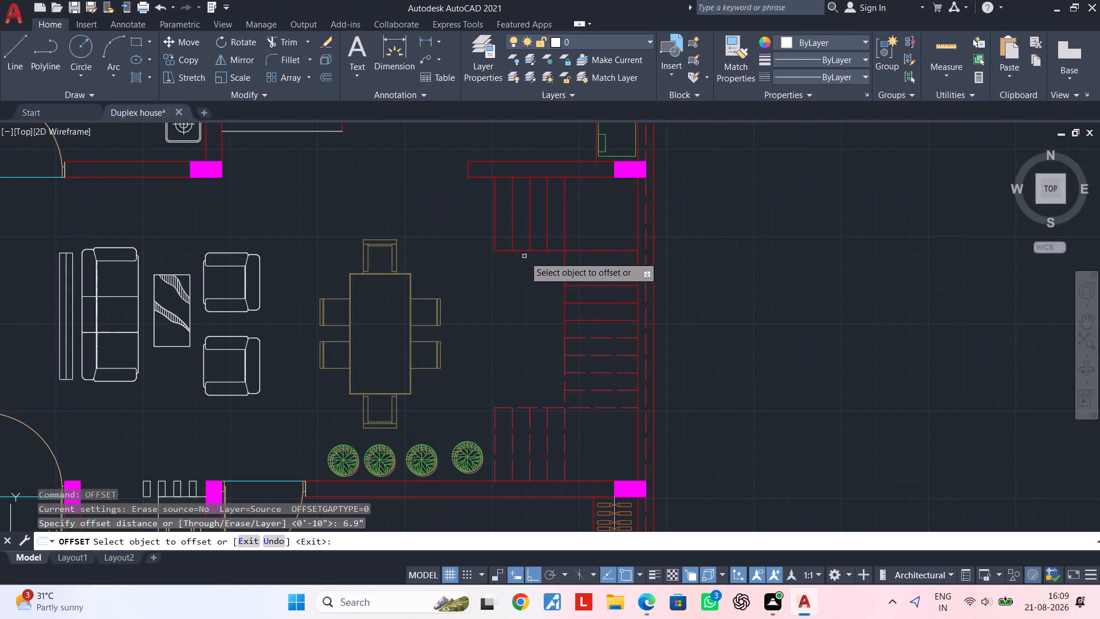
left_click(524, 250)
left_click(521, 269)
scroll(557, 271, "up", 3)
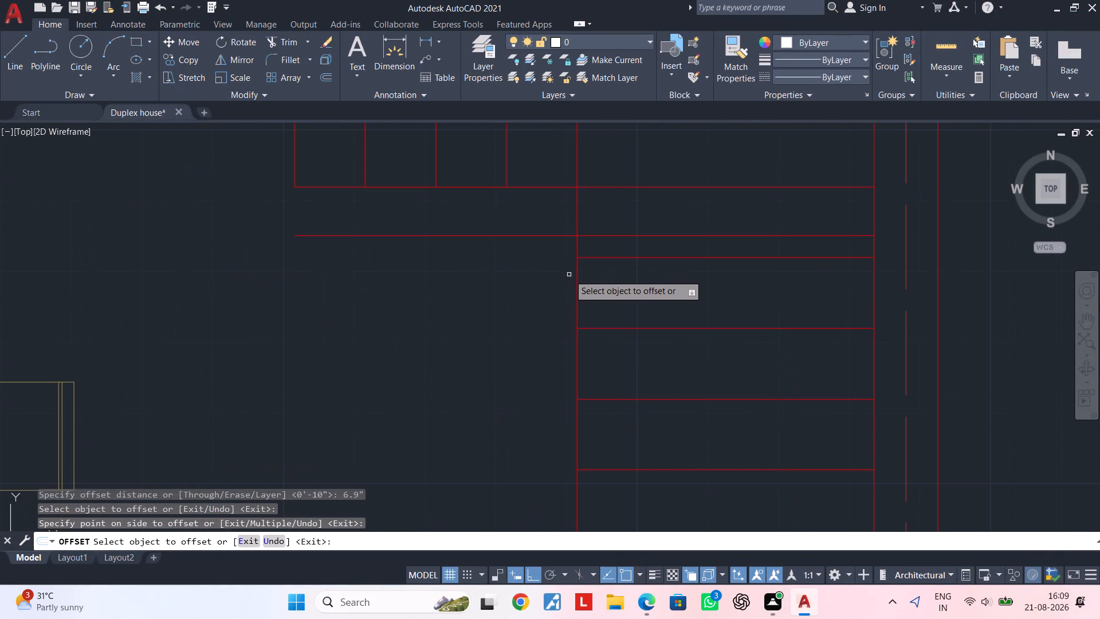
left_click(579, 275)
left_click(492, 282)
key("Escape")
key("Escape")
key("Escape")
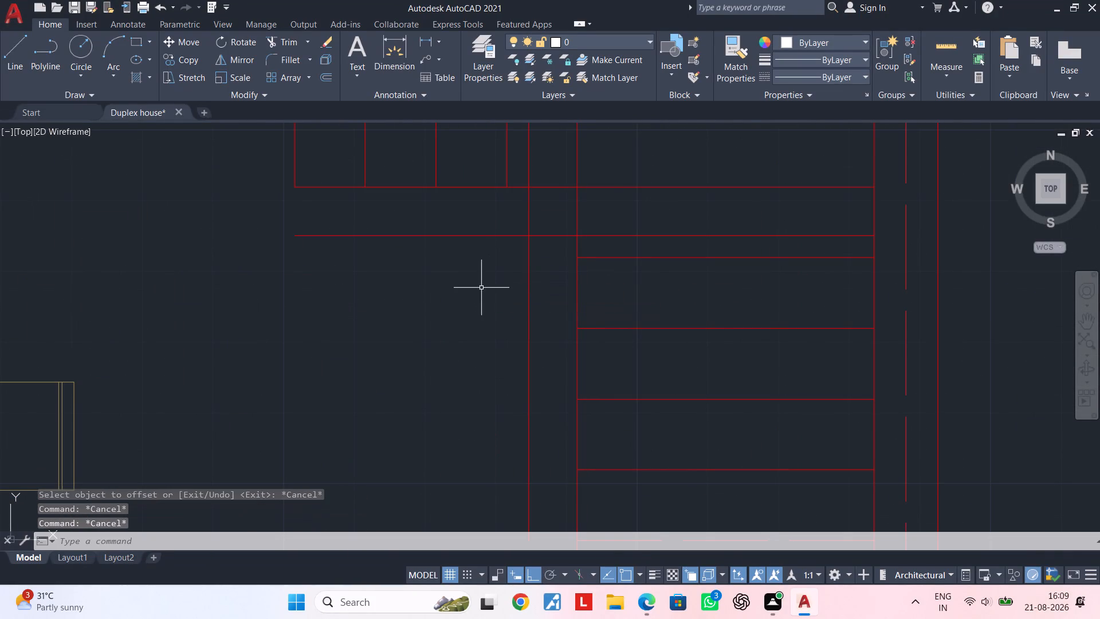
Trim the two offset lines to a clean corner and delete their leftover pieces crossing the upper and middle flights.
type("TR")
key("space")
left_click(519, 215)
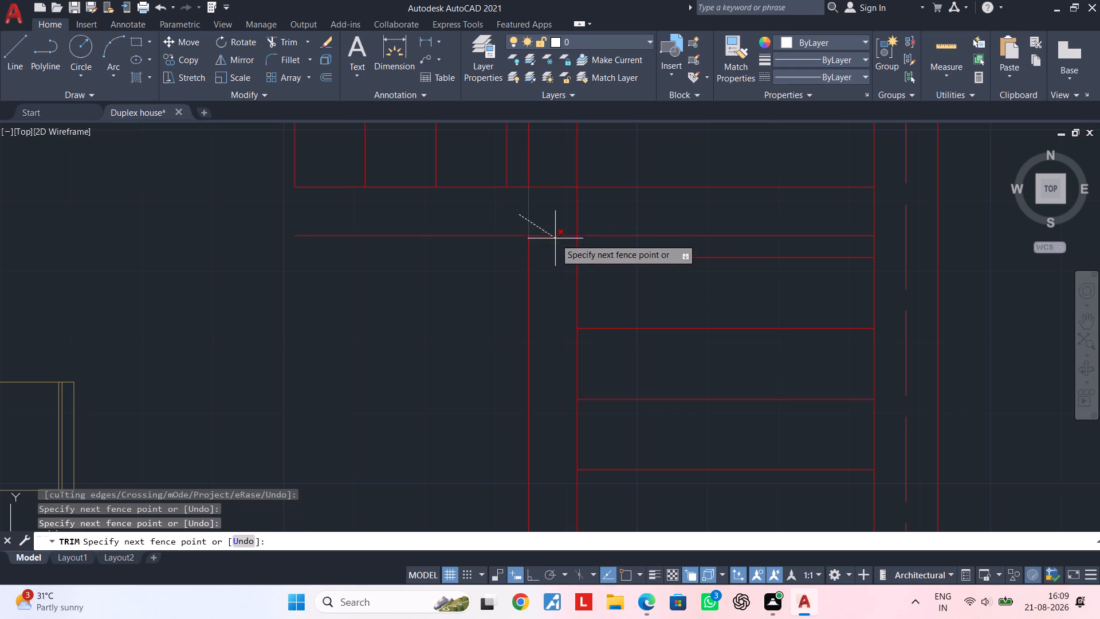
left_click(555, 246)
key("Escape")
key("Escape")
left_click(611, 237)
key("Delete")
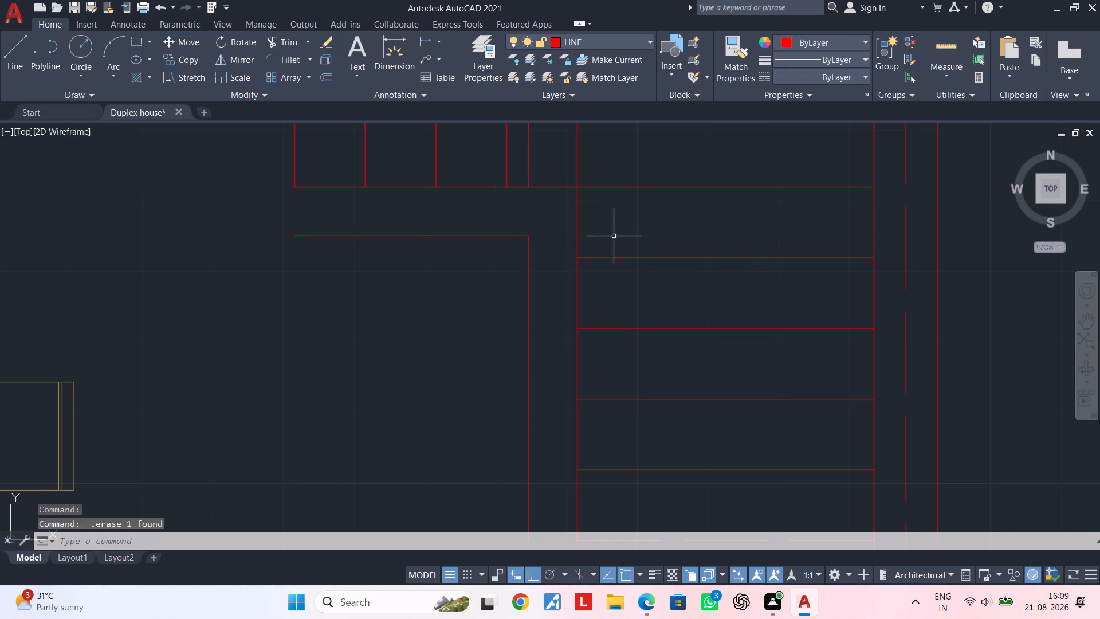
left_click(529, 158)
key("Delete")
Offset the new horizontal line 2" toward the upper flight, and offset the result another 2" the same way.
scroll(524, 211, "down", 2)
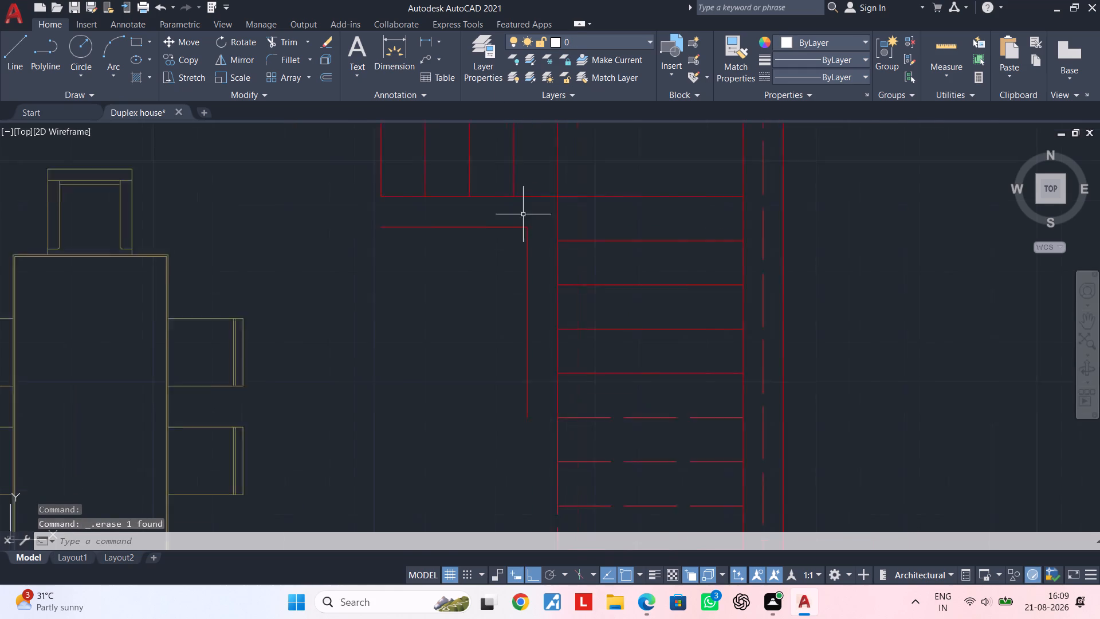
scroll(523, 214, "down", 1)
scroll(486, 242, "up", 1)
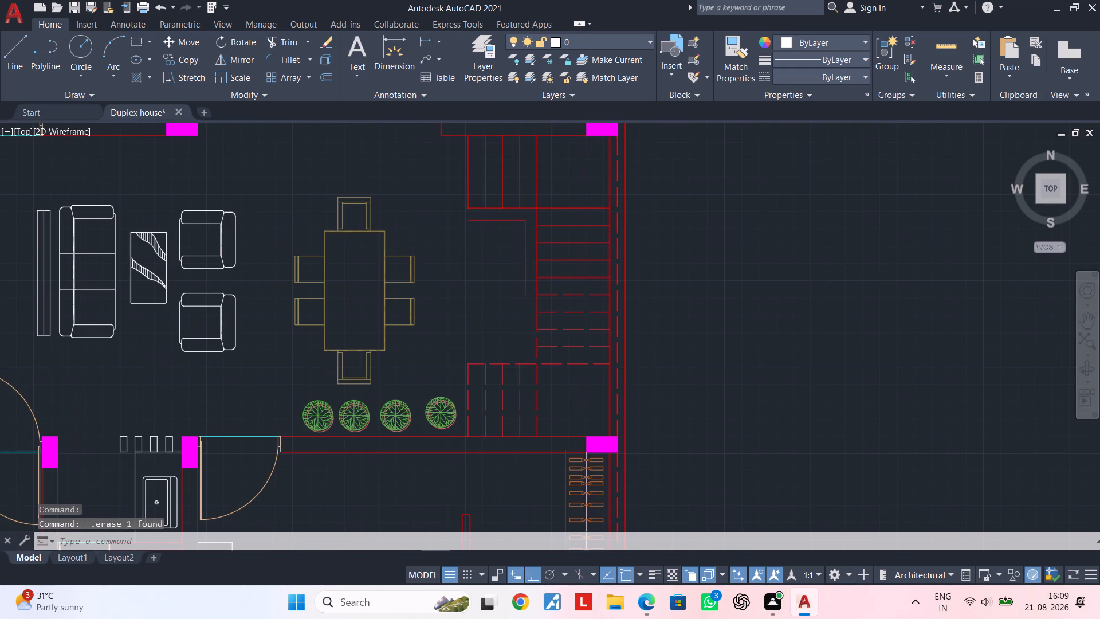
scroll(486, 242, "up", 1)
middle_click_drag(488, 236, 476, 297)
scroll(469, 255, "up", 1)
middle_click_drag(476, 261, 438, 319)
scroll(438, 319, "up", 1)
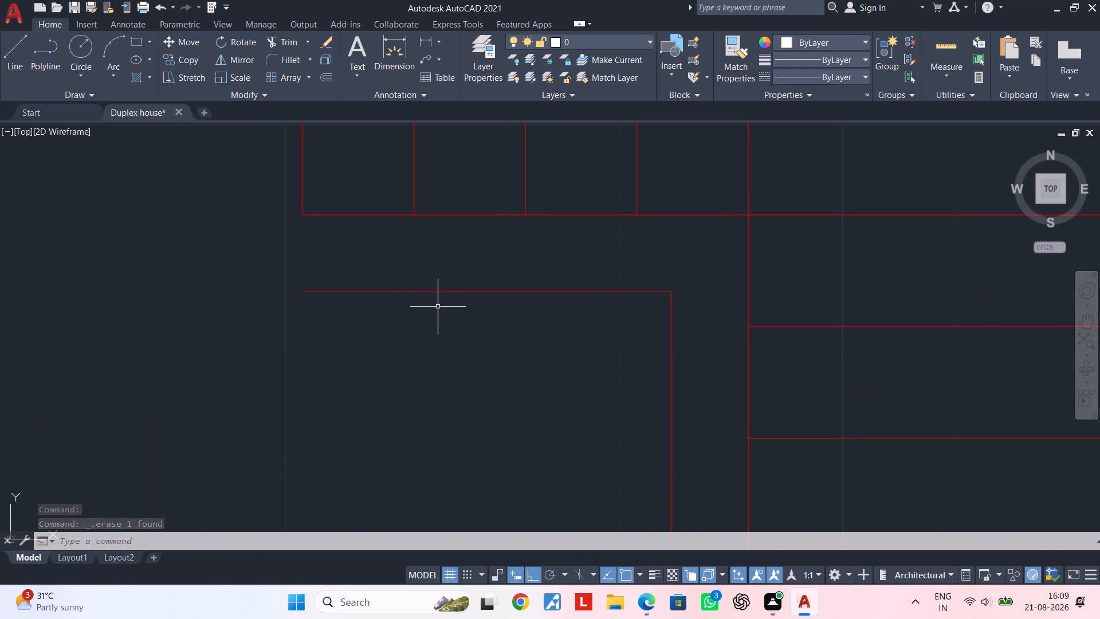
key("Escape")
key("Escape")
key("Escape")
type("OF")
key("space")
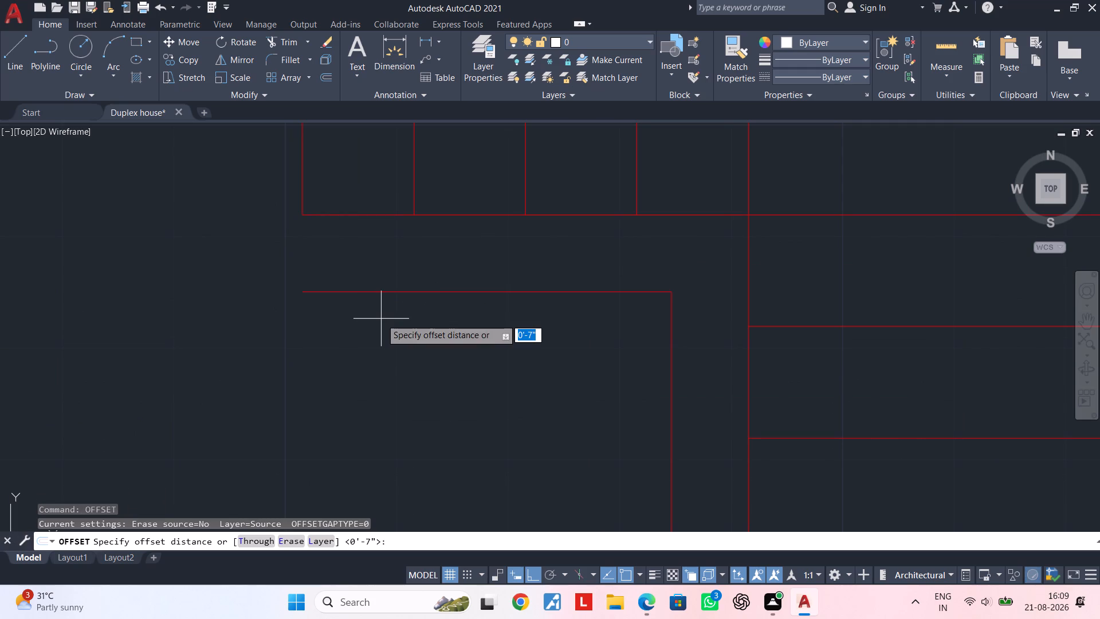
type("2\"")
key("Return")
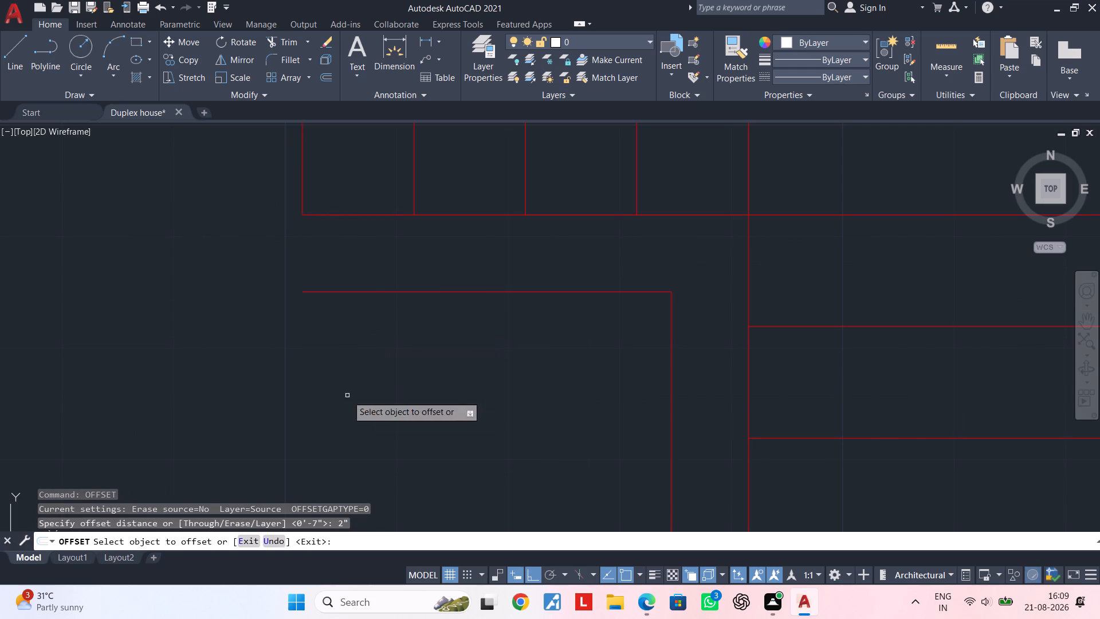
left_click(540, 291)
left_click(535, 249)
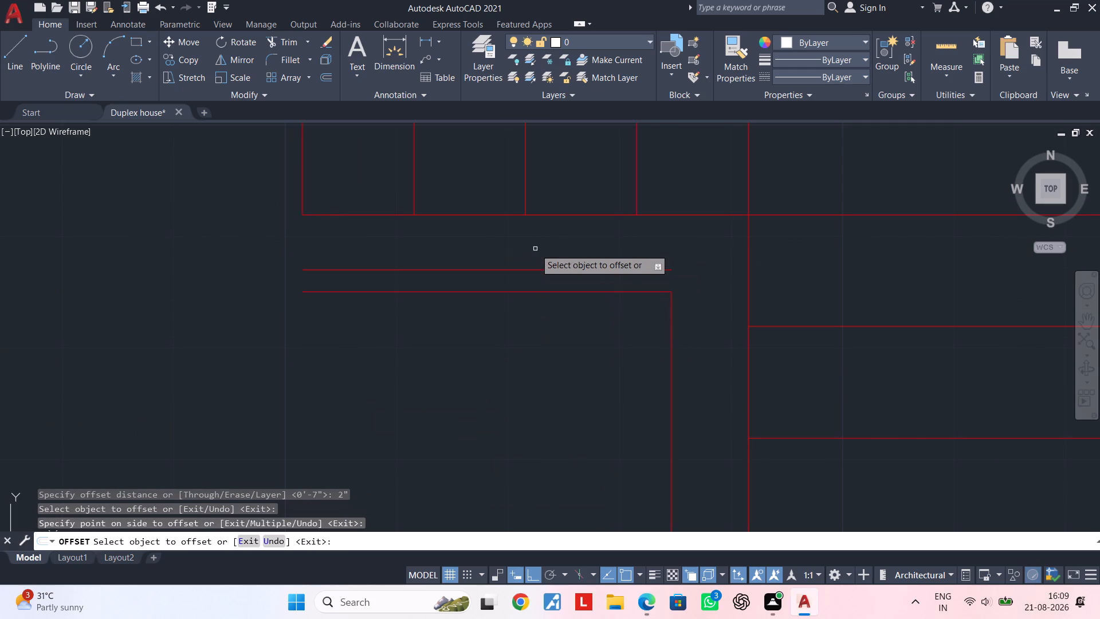
left_click(535, 269)
left_click(534, 237)
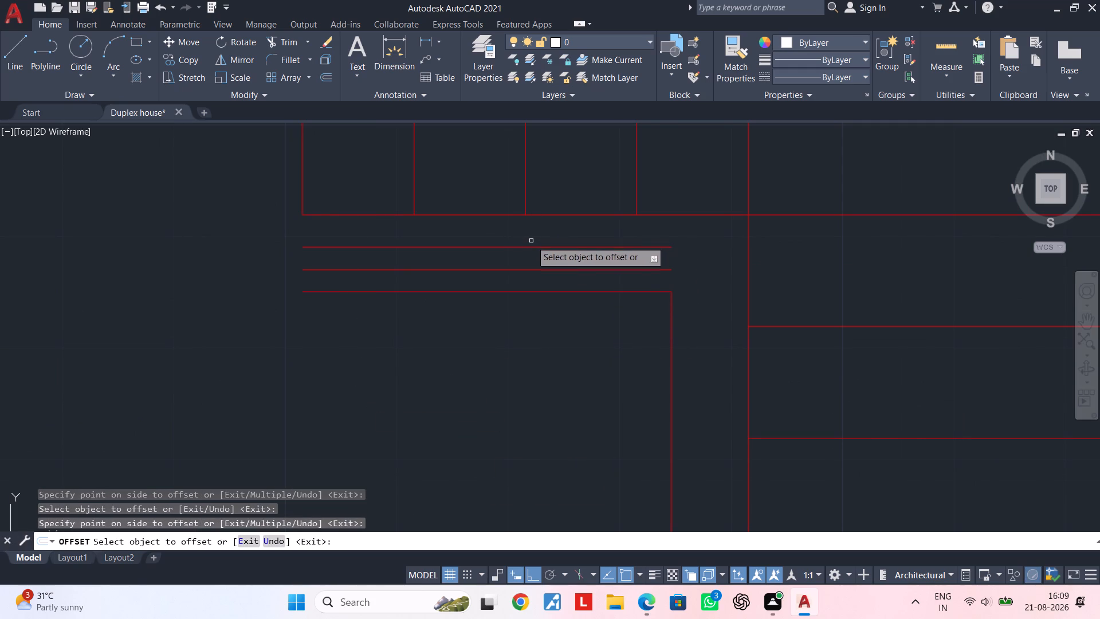
key("Escape")
key("Escape")
key("Escape")
Remove the two horizontal offset lines farther from the upper flight, keeping only the nearest one.
key("t")
key("r")
key("space")
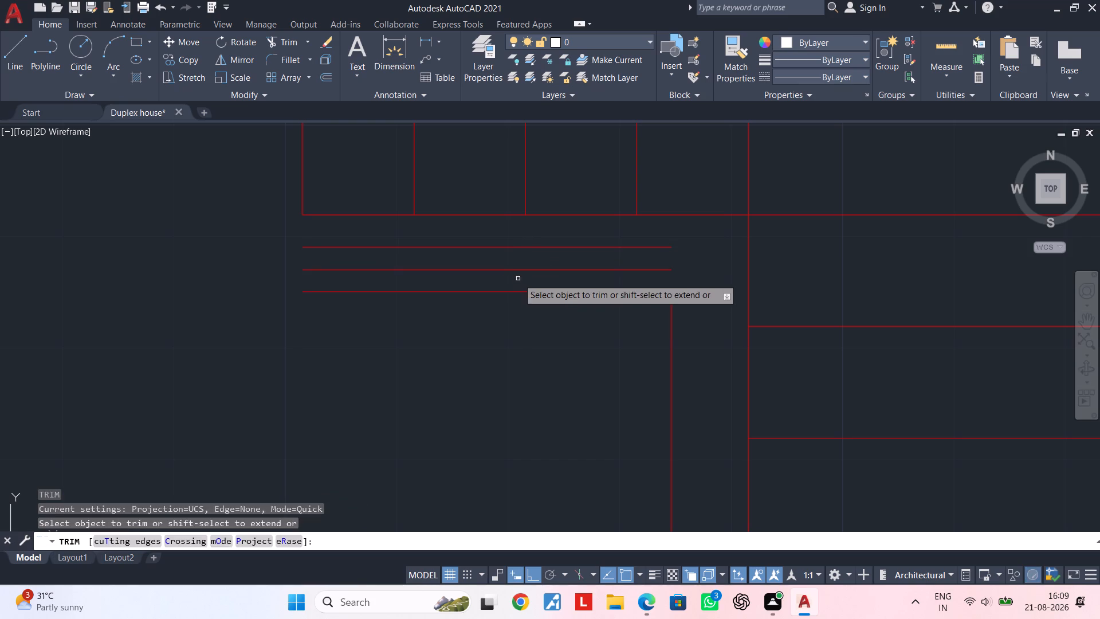
left_click(480, 299)
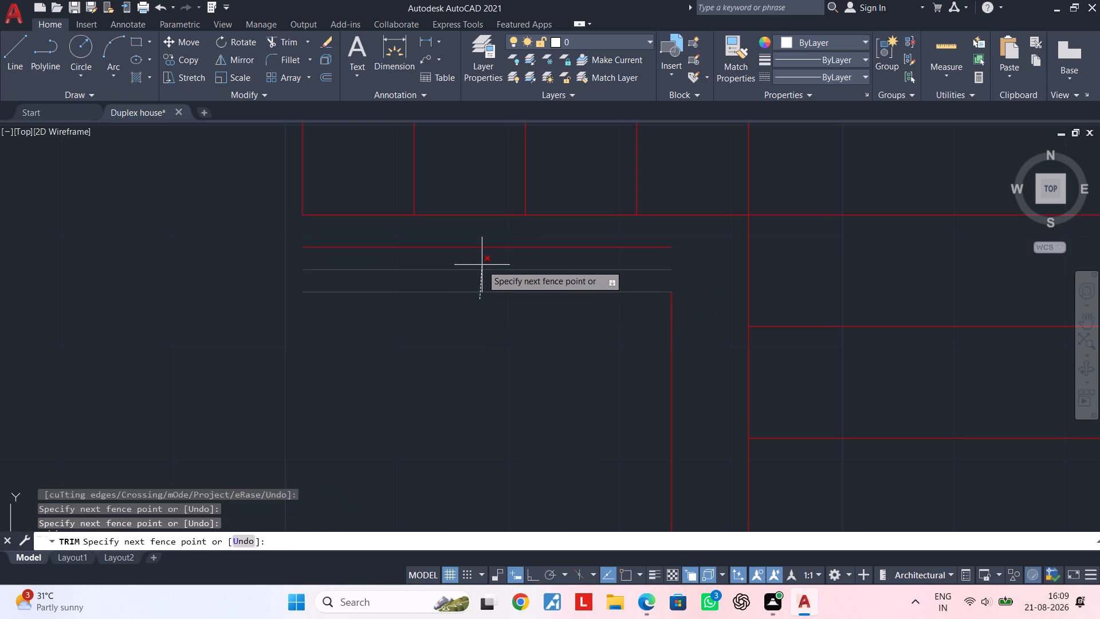
left_click(482, 265)
middle_click_drag(545, 310, 474, 318)
key("Escape")
key("Escape")
Extend the vertical offset line up to the remaining horizontal line to close the corner.
type("EX")
key("space")
left_click(602, 315)
key("Escape")
middle_click_drag(563, 337, 545, 341)
key("Escape")
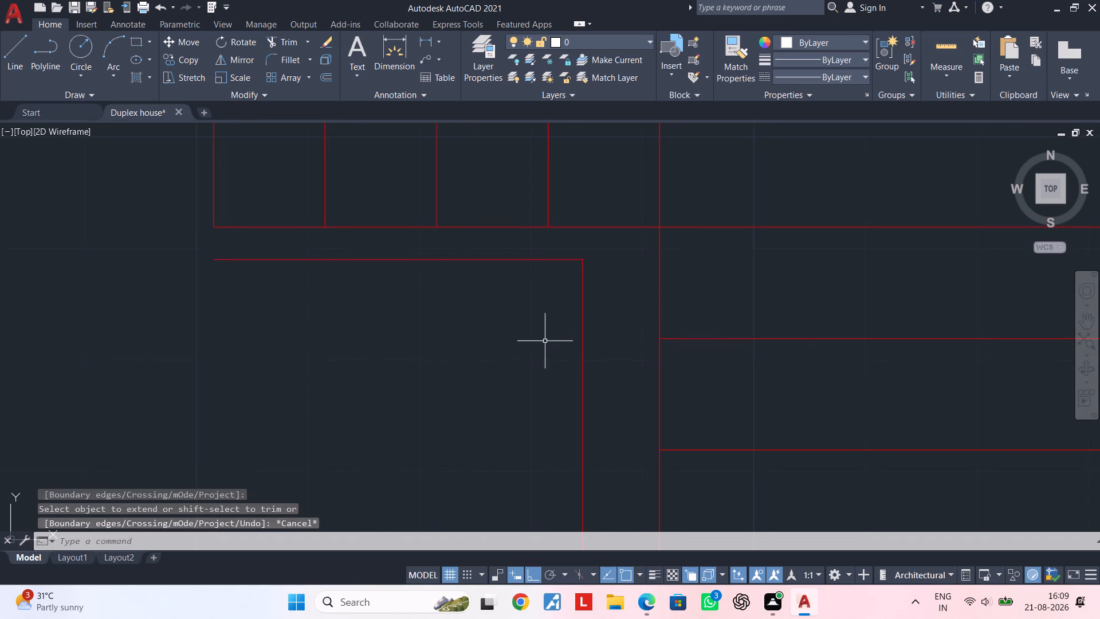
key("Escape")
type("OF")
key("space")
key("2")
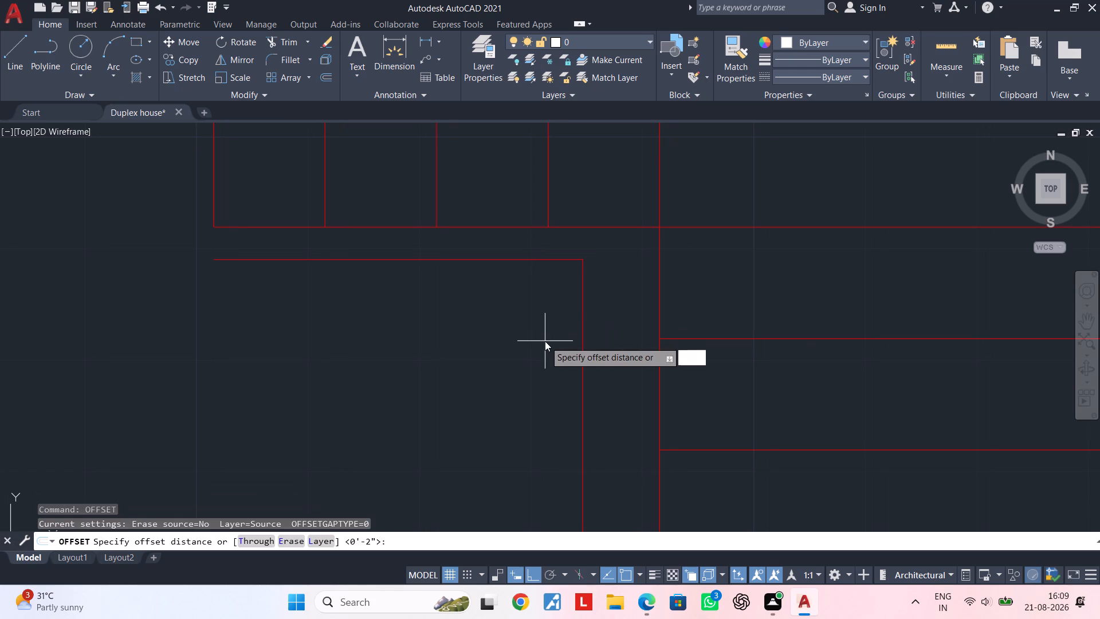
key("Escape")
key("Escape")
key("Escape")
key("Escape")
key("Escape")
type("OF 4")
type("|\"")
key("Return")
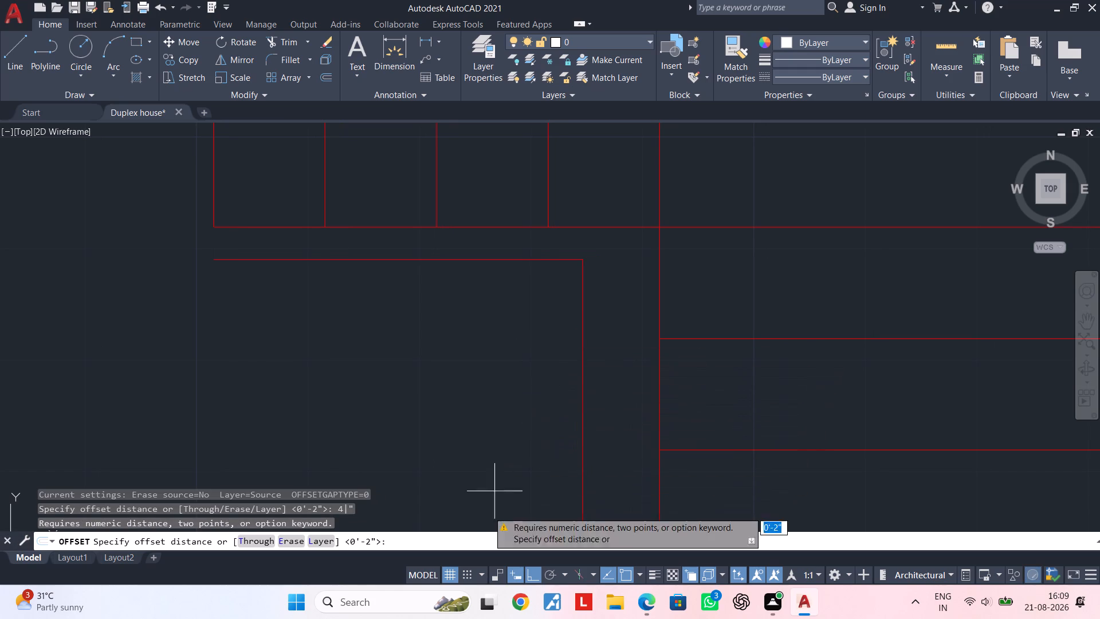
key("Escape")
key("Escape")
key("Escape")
Offset the vertical line beside the inner stair line 4" toward the middle flight.
key("o")
key("f")
key("space")
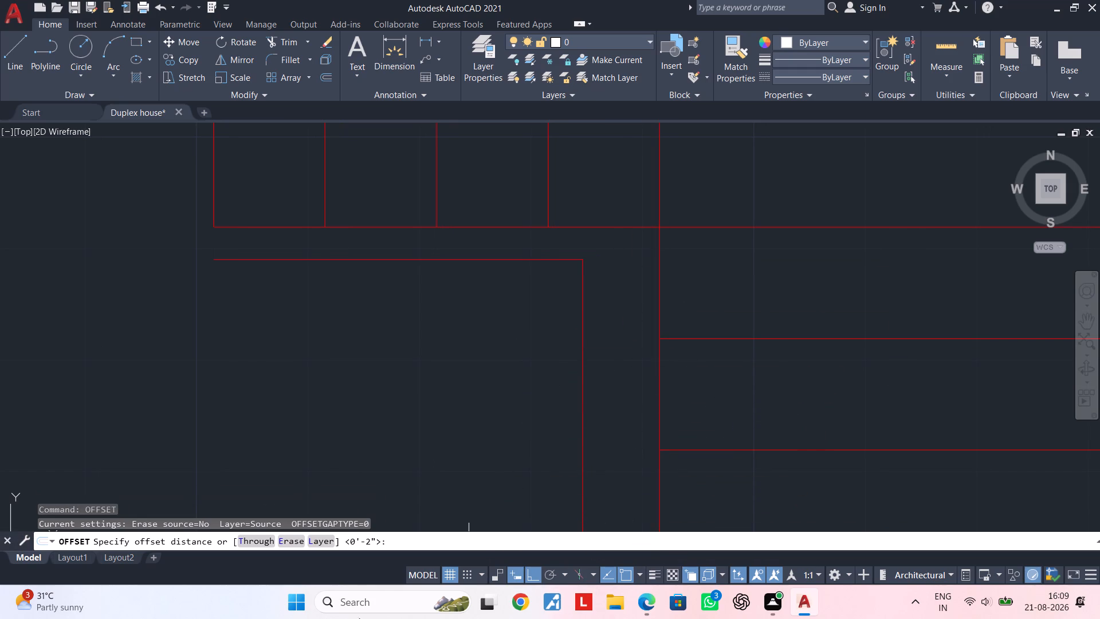
key("4")
key("shift+quotedbl")
key("Return")
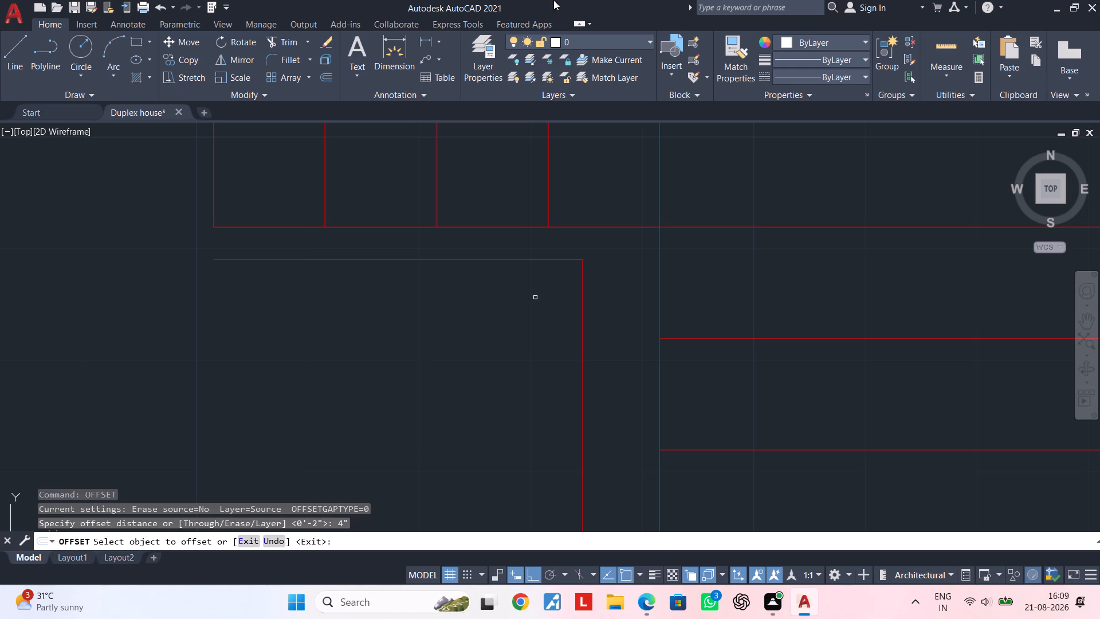
left_click(584, 323)
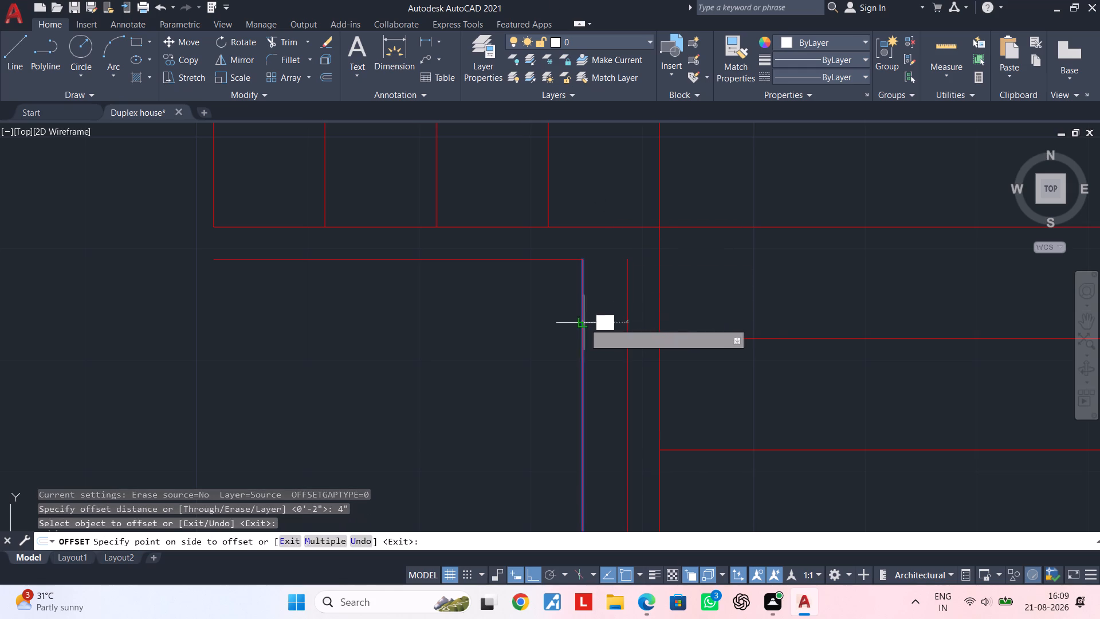
left_click(616, 322)
key("Escape")
key("Escape")
key("Escape")
Extend the horizontal offset line to meet the new vertical line next to the middle flight.
type("EX")
key("space")
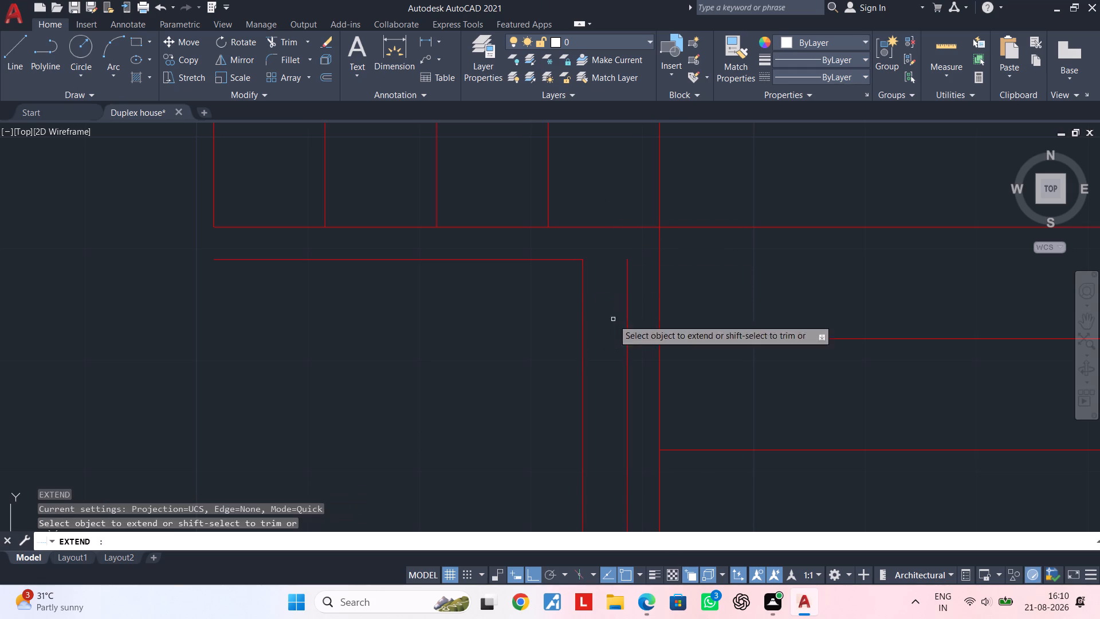
left_click(563, 258)
key("Escape")
key("Escape")
Remove the original vertical offset line farther from the middle flight.
type("TR")
key("space")
left_click(580, 303)
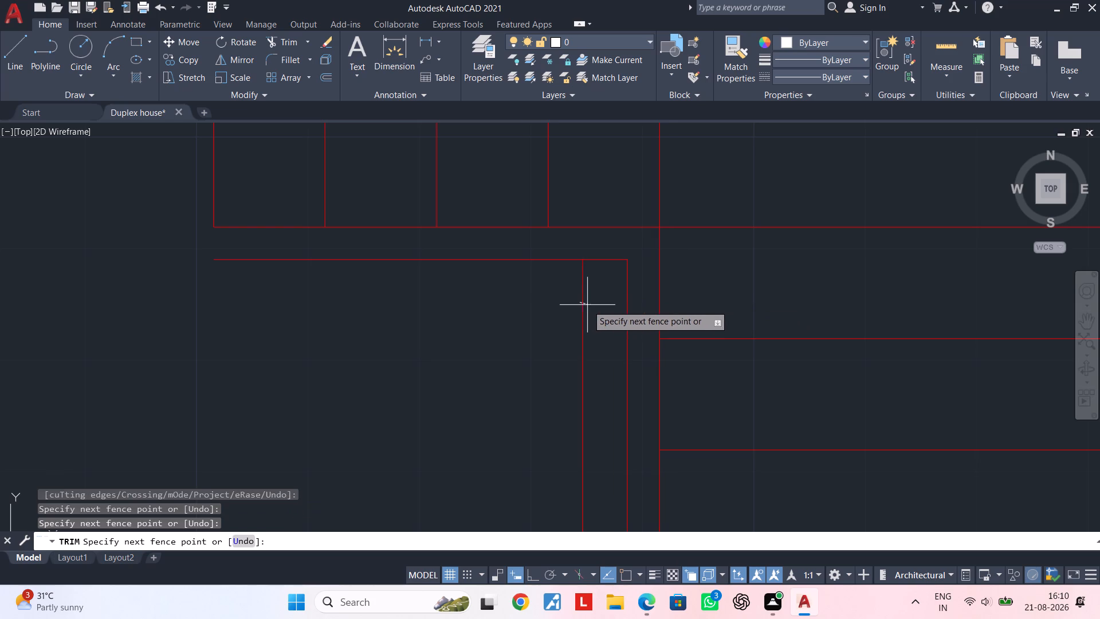
left_click(591, 305)
key("Escape")
key("Escape")
key("Escape")
key("Escape")
key("Escape")
key("Escape")
key("Escape")
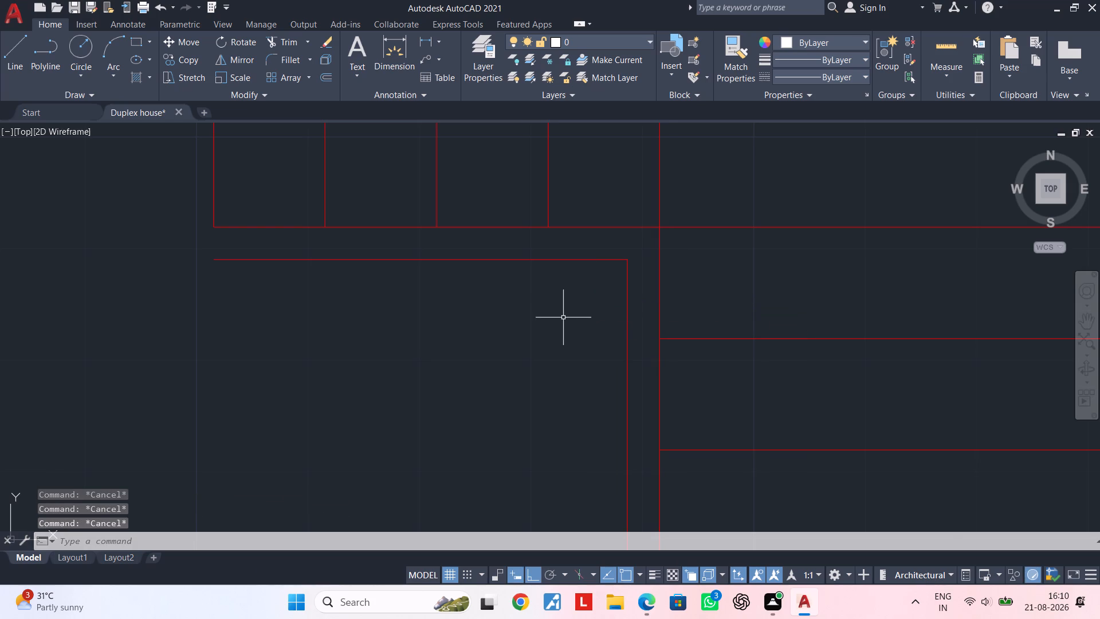
key("Escape")
Trim the inner stair line segment between the upper flight's edge line and the first middle-flight tread below it.
scroll(579, 314, "down", 2)
middle_click_drag(580, 312, 576, 234)
middle_click_drag(576, 258, 571, 248)
scroll(571, 248, "up", 1)
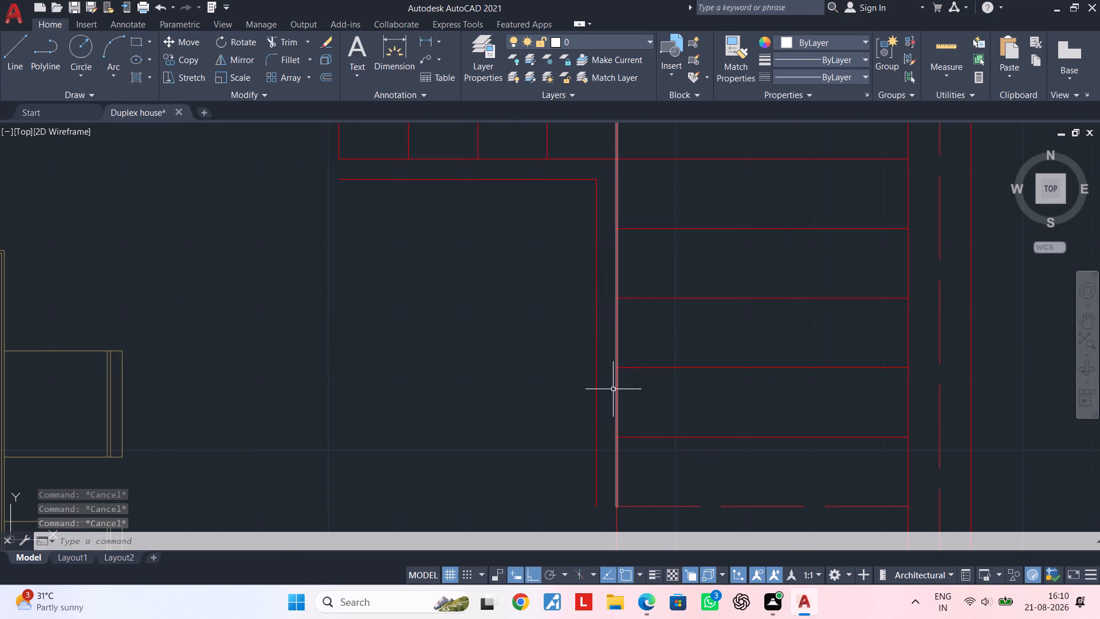
middle_click_drag(618, 199, 577, 264)
key("Escape")
key("Escape")
key("t")
key("r")
key("space")
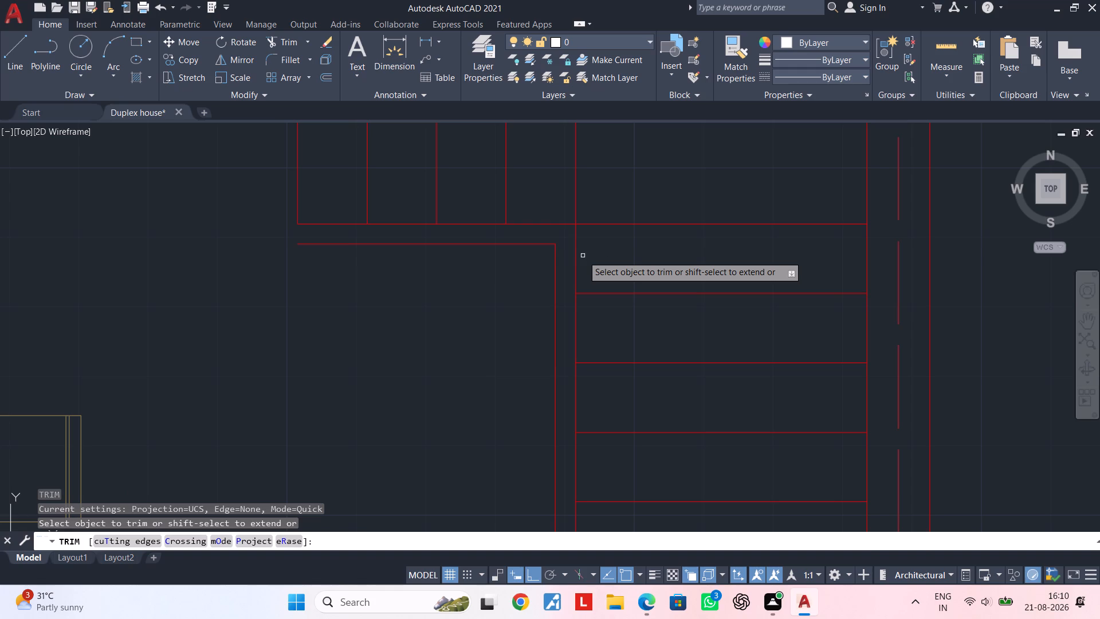
left_click(575, 242)
key("Escape")
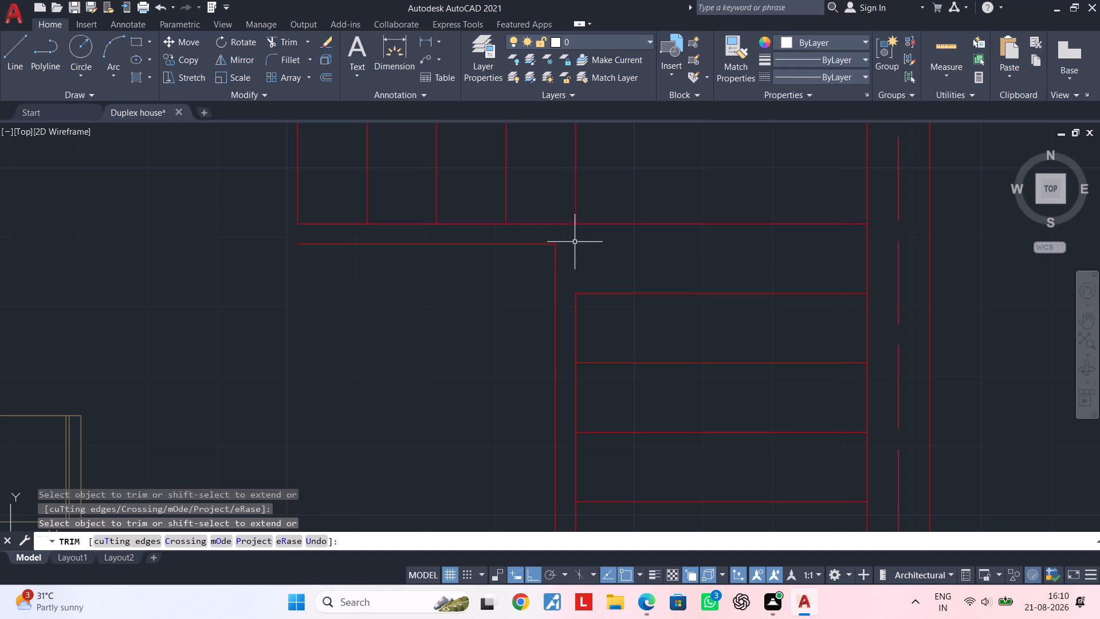
key("Escape")
Draw a separate line over the trimmed gap, from the upper flight's edge line to the first middle-flight tread.
type("L")
key("space")
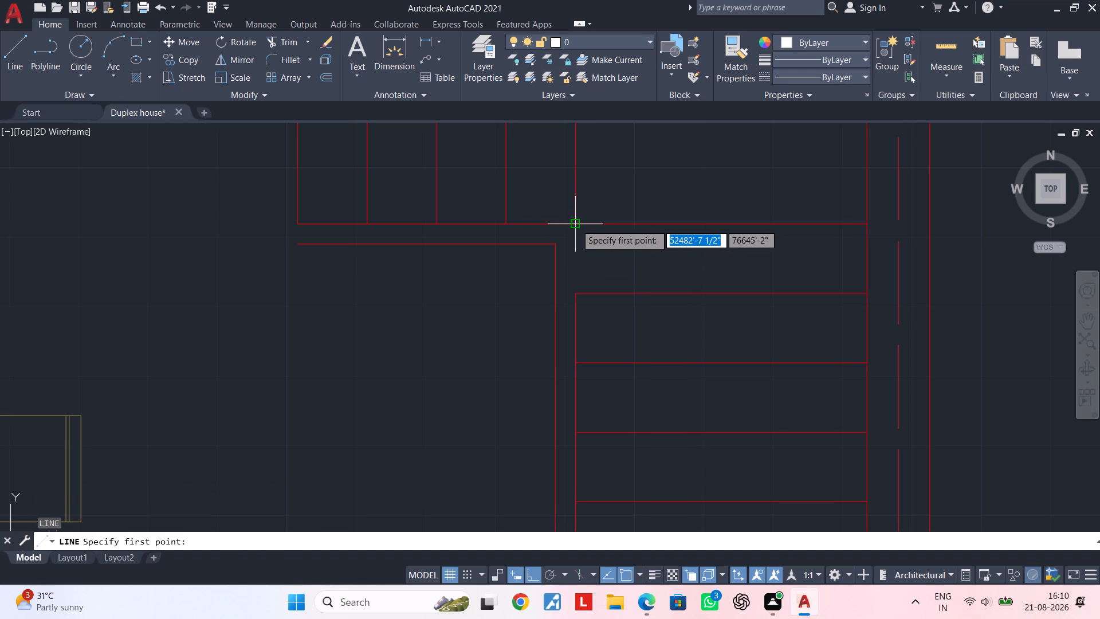
left_click(575, 222)
left_click(578, 297)
key("Escape")
key("Escape")
Trim the upper flight's edge line where it continues across the middle flight to the side wall.
middle_click_drag(590, 217, 586, 230)
key("Escape")
key("Escape")
type("TR")
key("space")
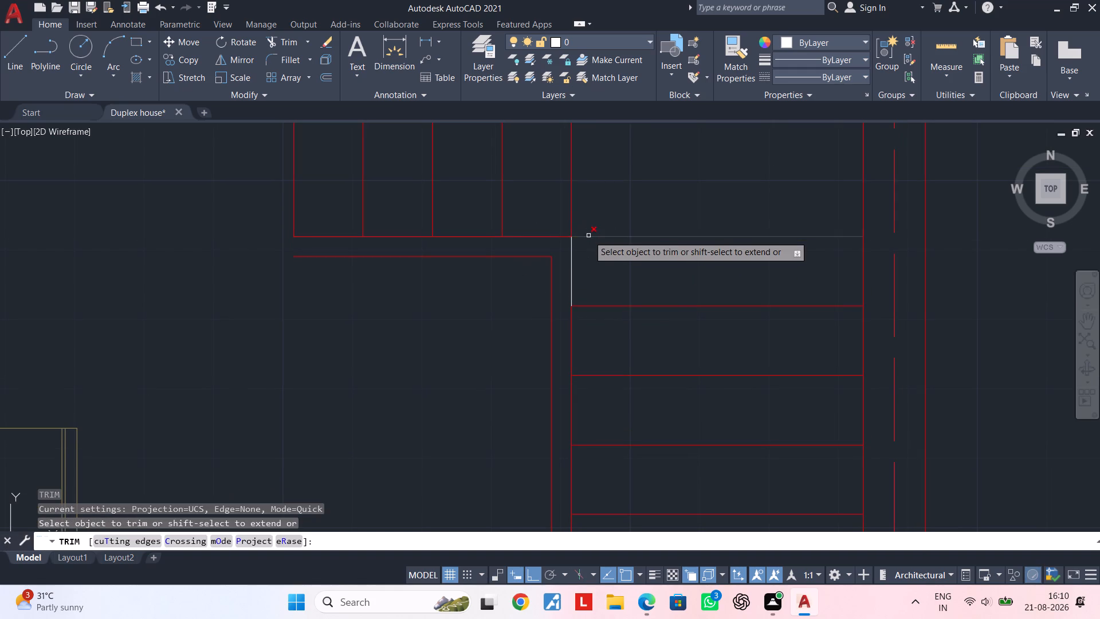
left_click(588, 236)
key("Escape")
key("Escape")
Draw a separate line from the inner stair corner across the middle flight to the side wall, replacing the trimmed portion.
type("L")
key("space")
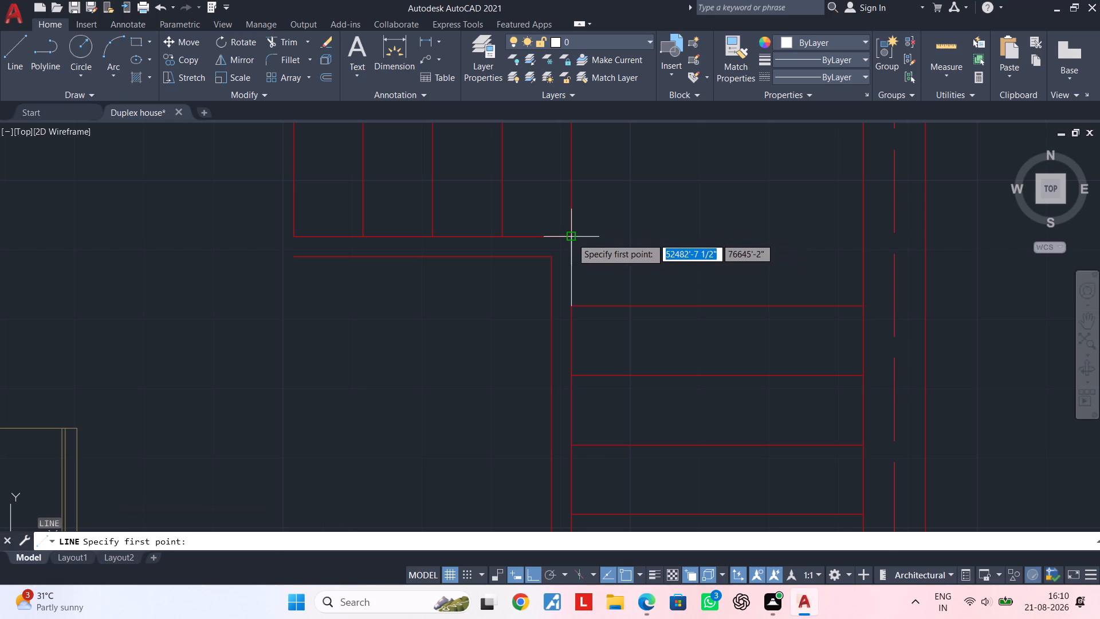
left_click(572, 238)
left_click(863, 238)
key("Escape")
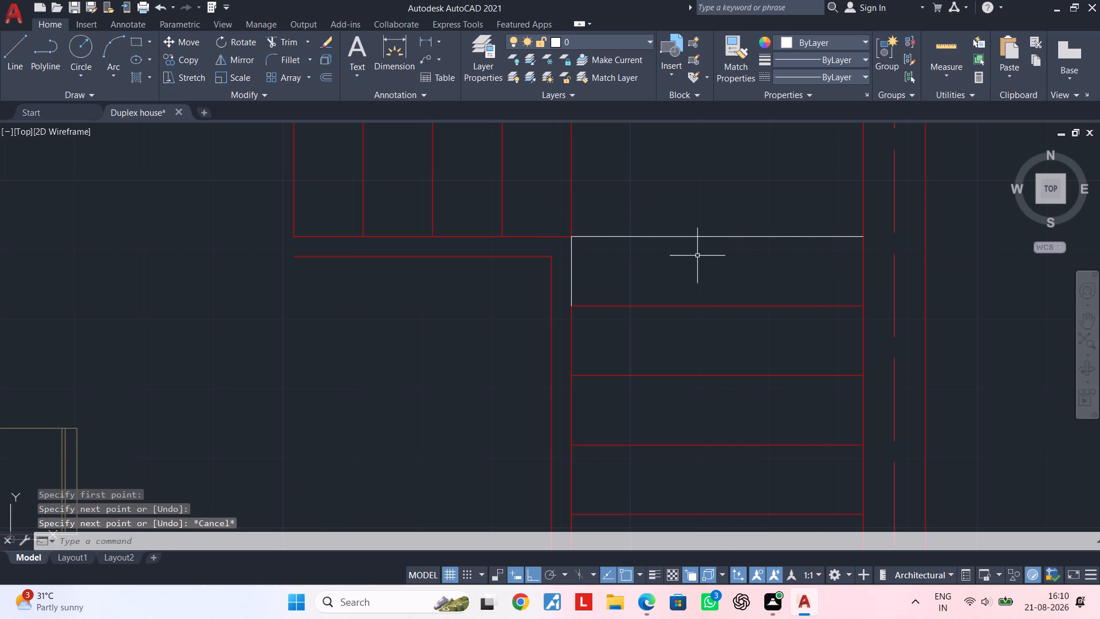
middle_click_drag(698, 257, 741, 256)
key("Escape")
key("Escape")
key("Escape")
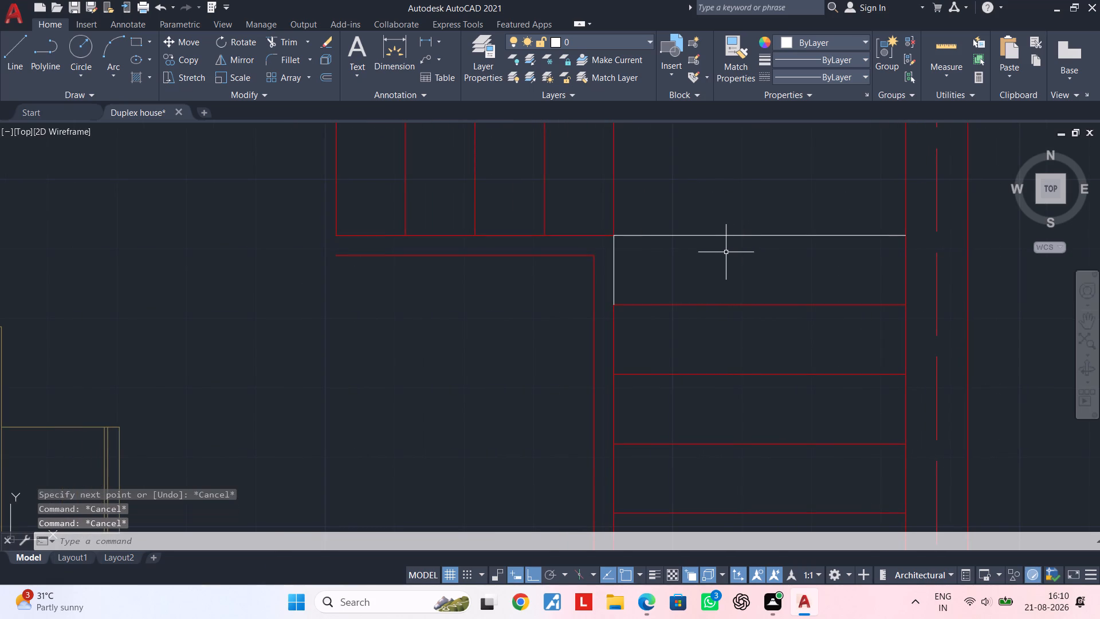
Draw a vertical line joining the dining-side corners of the upper and lower stair flights, from the upper flight's edge to the lower flight's edge.
middle_click_drag(466, 310, 485, 262)
key("Escape")
key("Escape")
type("L")
key("space")
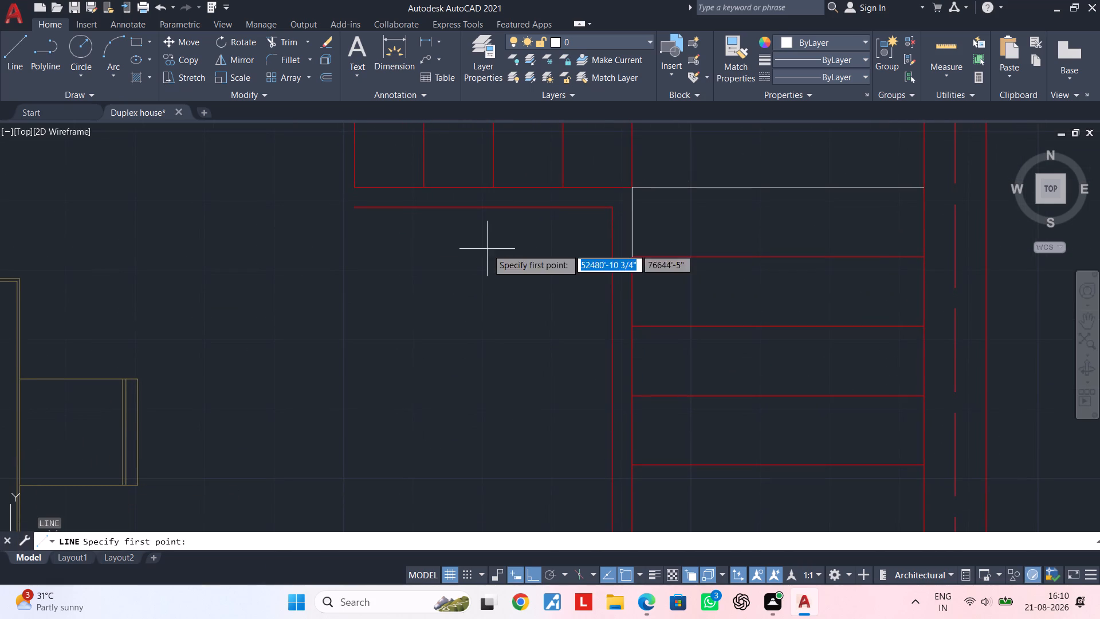
left_click(353, 189)
scroll(383, 231, "down", 2)
middle_click_drag(384, 217, 383, 166)
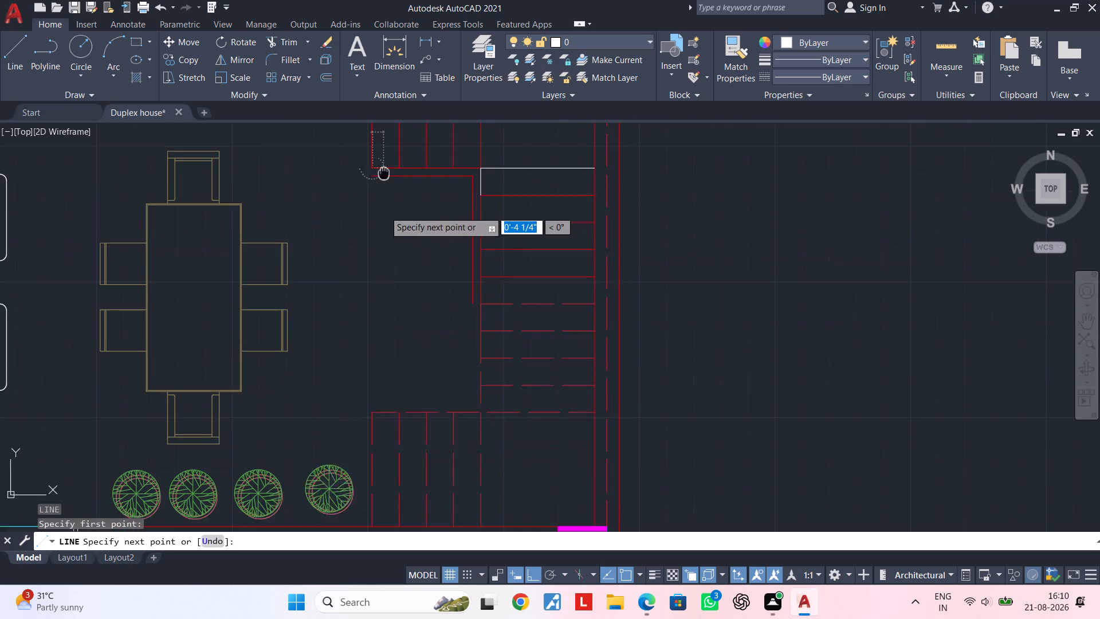
middle_click_drag(383, 166, 383, 148)
scroll(350, 400, "up", 1)
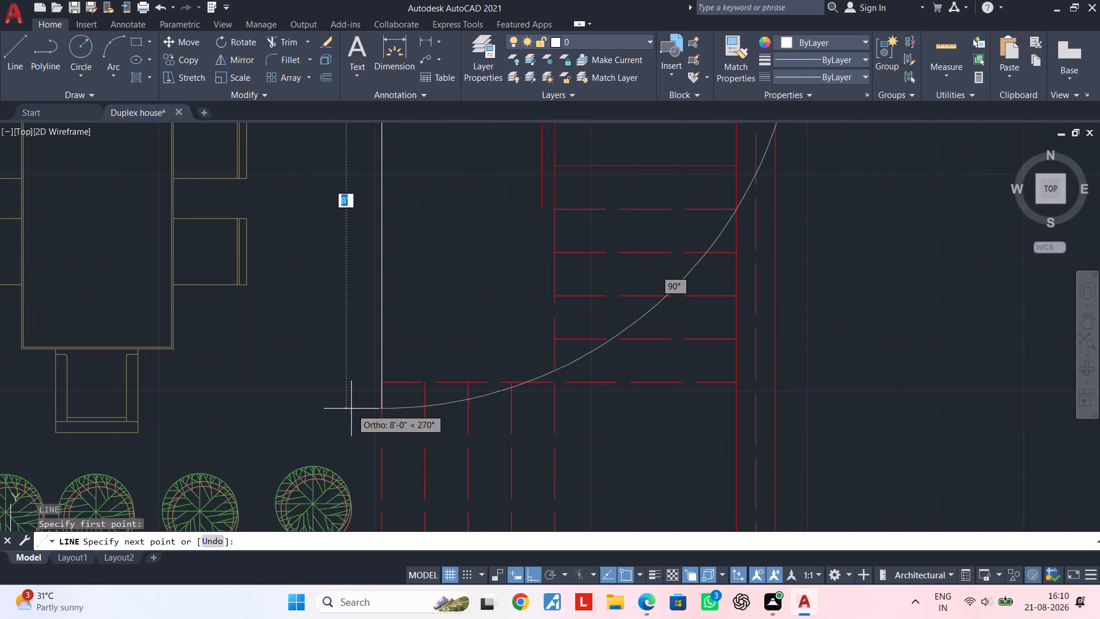
scroll(351, 409, "up", 2)
left_click(423, 344)
key("Escape")
key("Escape")
scroll(619, 260, "down", 1)
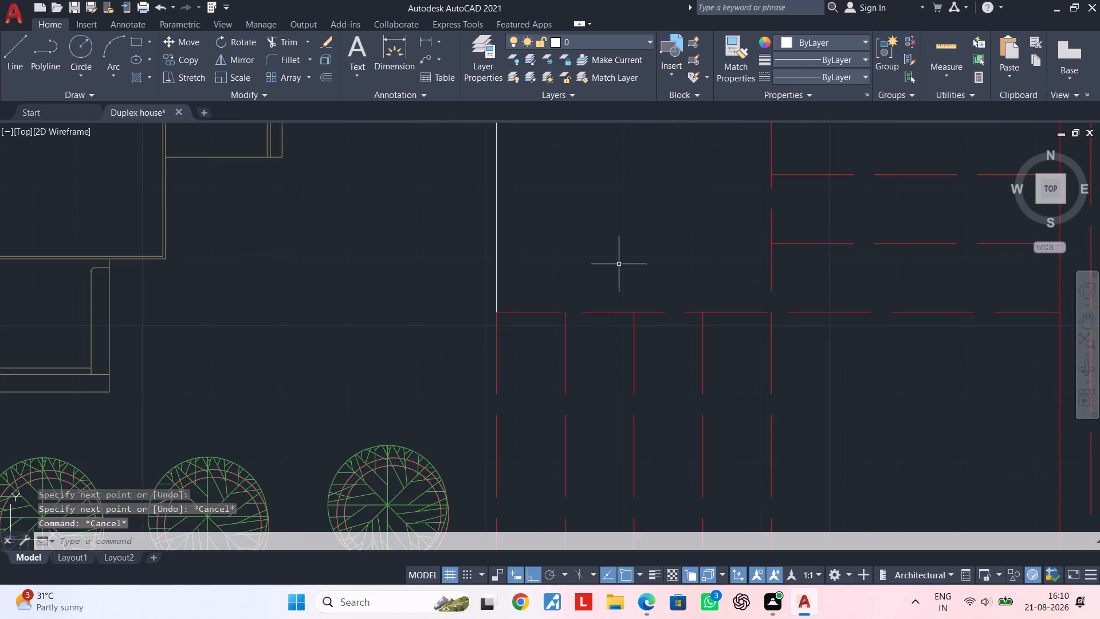
Draw a short horizontal line from the lower end of the inner offset line to the middle flight's edge at the first dashed tread.
scroll(619, 265, "down", 1)
middle_click_drag(617, 277, 531, 480)
middle_click_drag(590, 356, 568, 371)
scroll(582, 351, "up", 2)
middle_click_drag(594, 350, 535, 364)
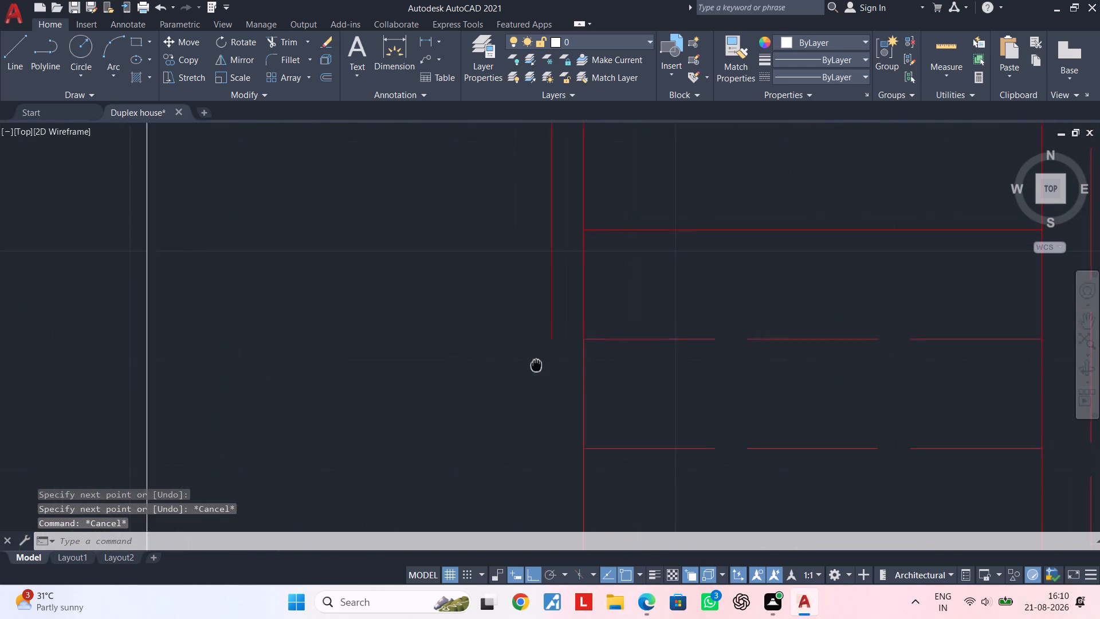
middle_click_drag(535, 364, 524, 366)
key("Escape")
key("Escape")
key("Escape")
key("l")
key("space")
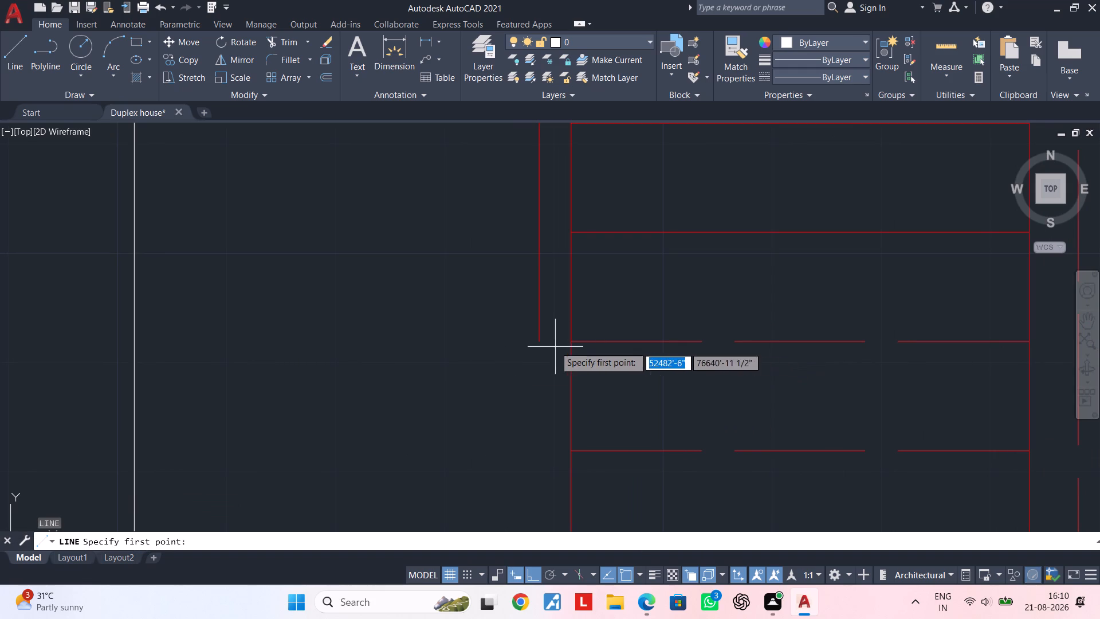
left_click(540, 342)
left_click(575, 342)
key("Escape")
scroll(496, 362, "down", 2)
middle_click_drag(490, 366, 473, 387)
key("Escape")
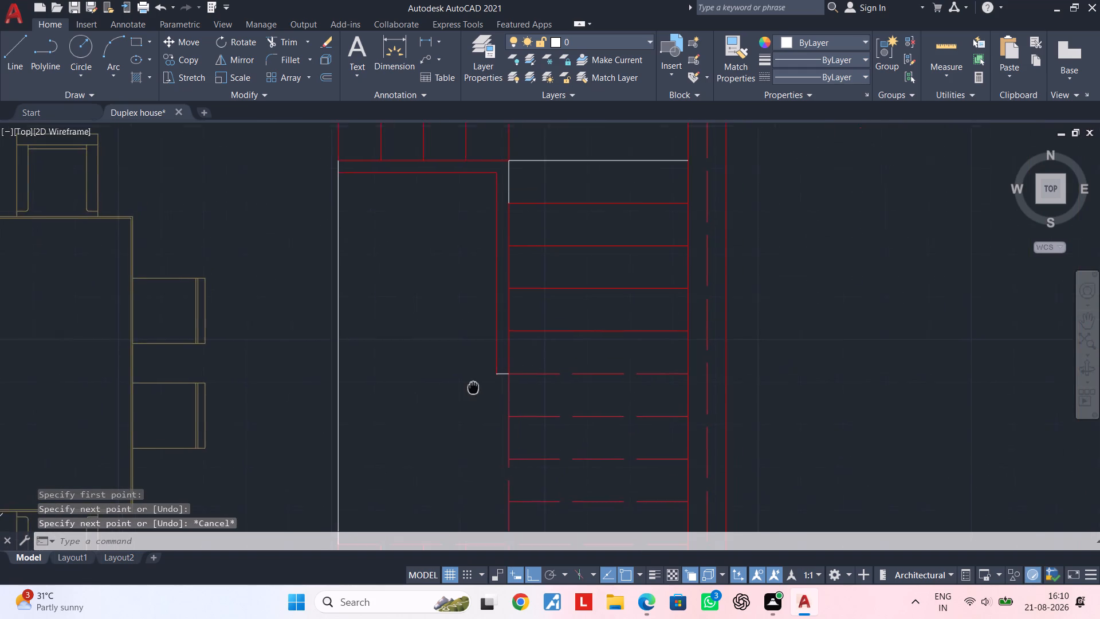
middle_click_drag(473, 387, 473, 387)
Match the properties of a dashed middle-flight tread onto the vertical line connecting the upper and lower flights on the dining side.
scroll(447, 358, "down", 1)
middle_click_drag(448, 358, 470, 346)
key("Escape")
key("Escape")
left_click(427, 308)
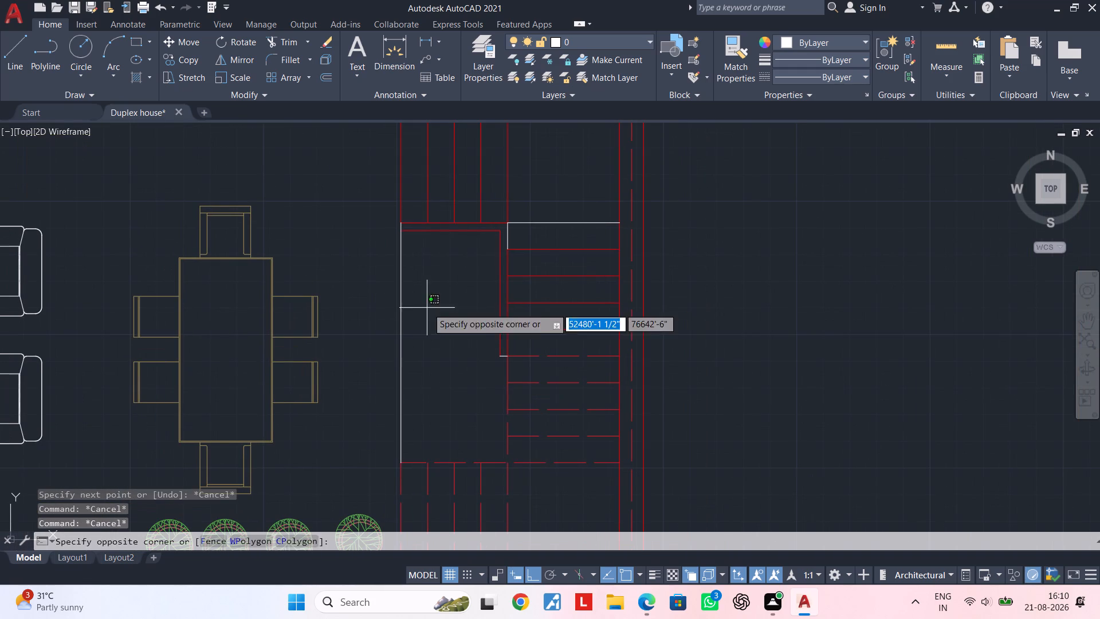
key("Escape")
key("Escape")
key("m")
type("SA ``")
key("Escape")
key("Escape")
key("m")
key("a")
key("space")
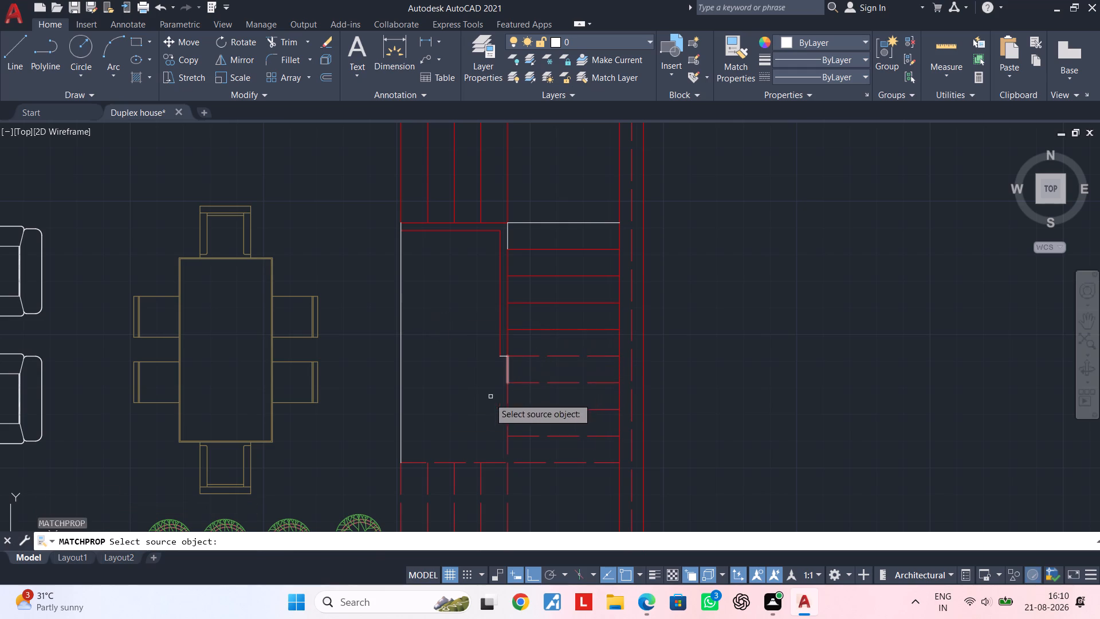
left_click(523, 410)
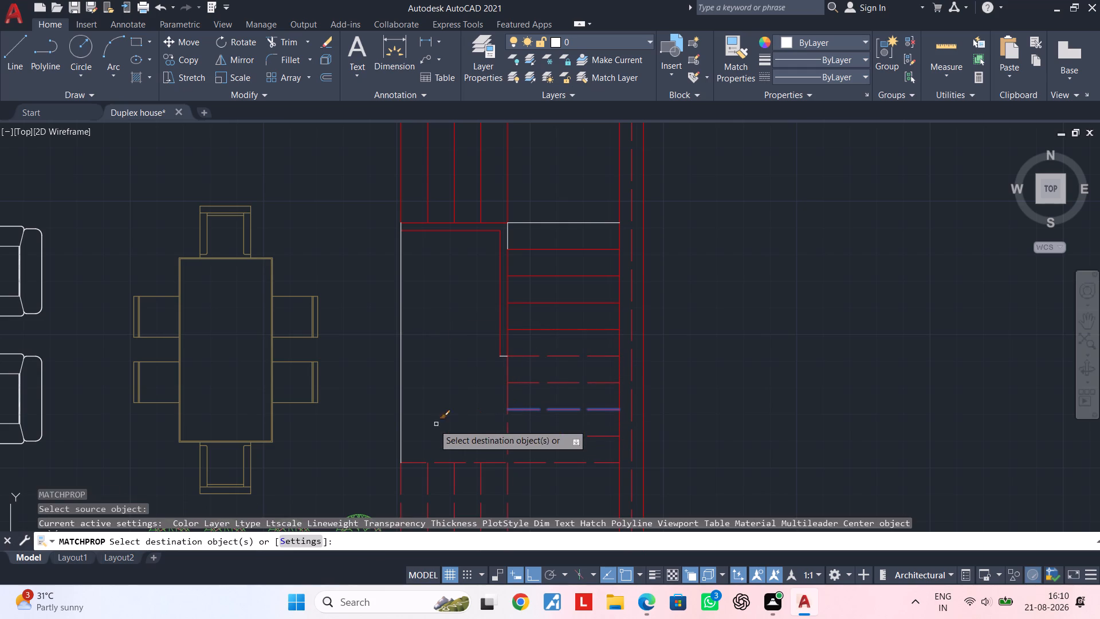
left_click(401, 420)
key("Escape")
key("grave")
key("Escape")
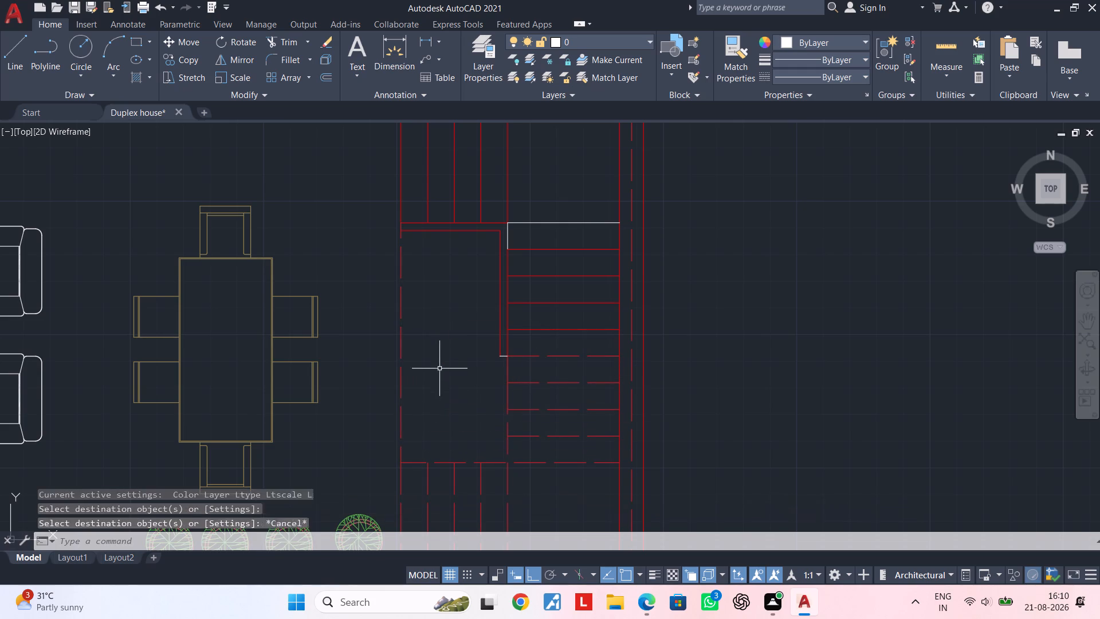
key("Escape")
Create a new layer named STAIR CASE.
scroll(441, 336, "down", 1)
middle_click_drag(441, 336, 442, 307)
key("Escape")
key("Escape")
scroll(437, 349, "up", 2)
middle_click_drag(442, 355, 446, 402)
key("Escape")
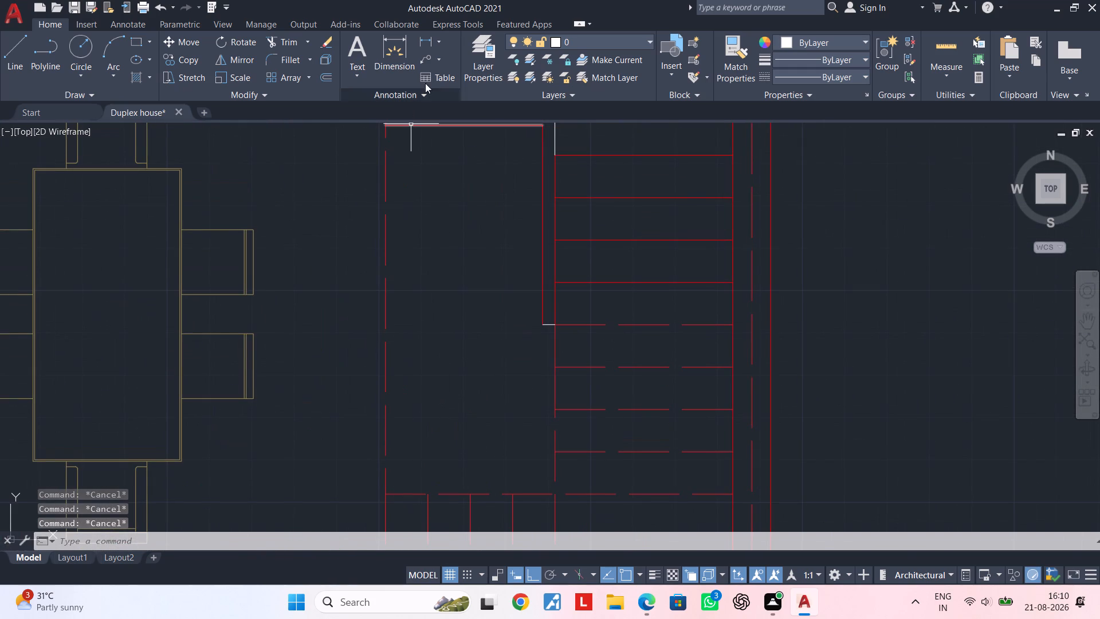
left_click(491, 51)
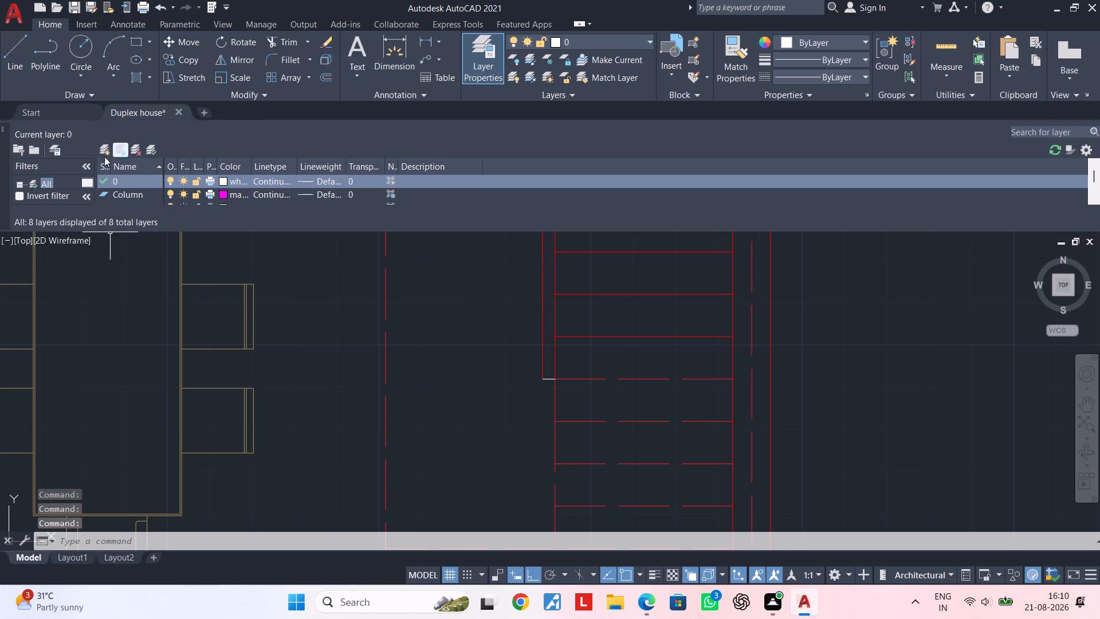
scroll(89, 199, "down", 8)
scroll(131, 187, "up", 5)
left_click(125, 154)
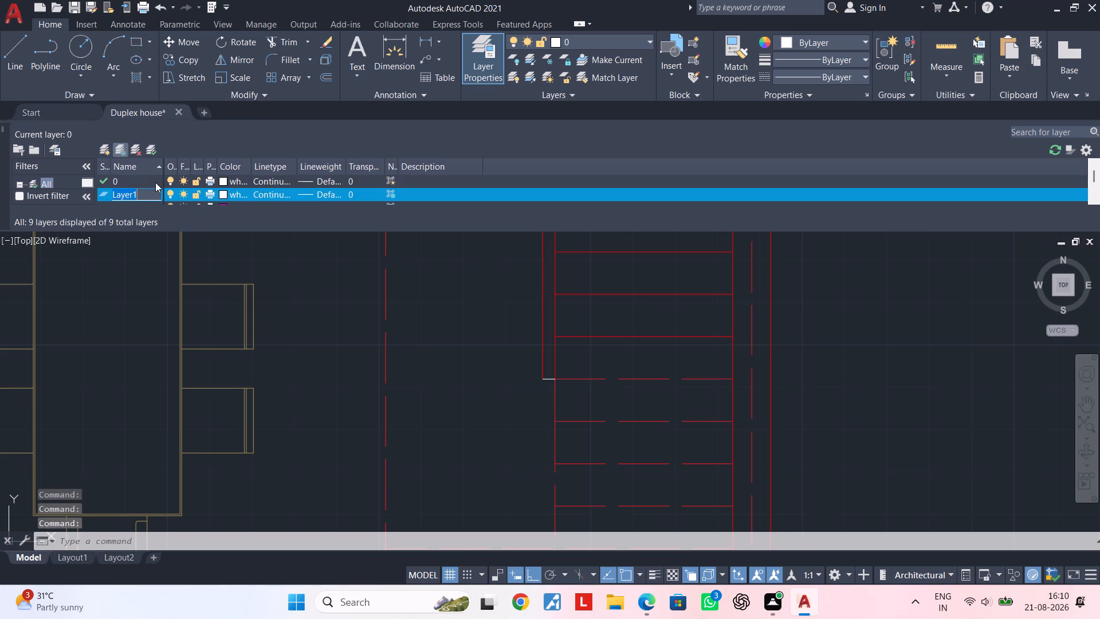
key("BackSpace")
type("STAIR")
key("space")
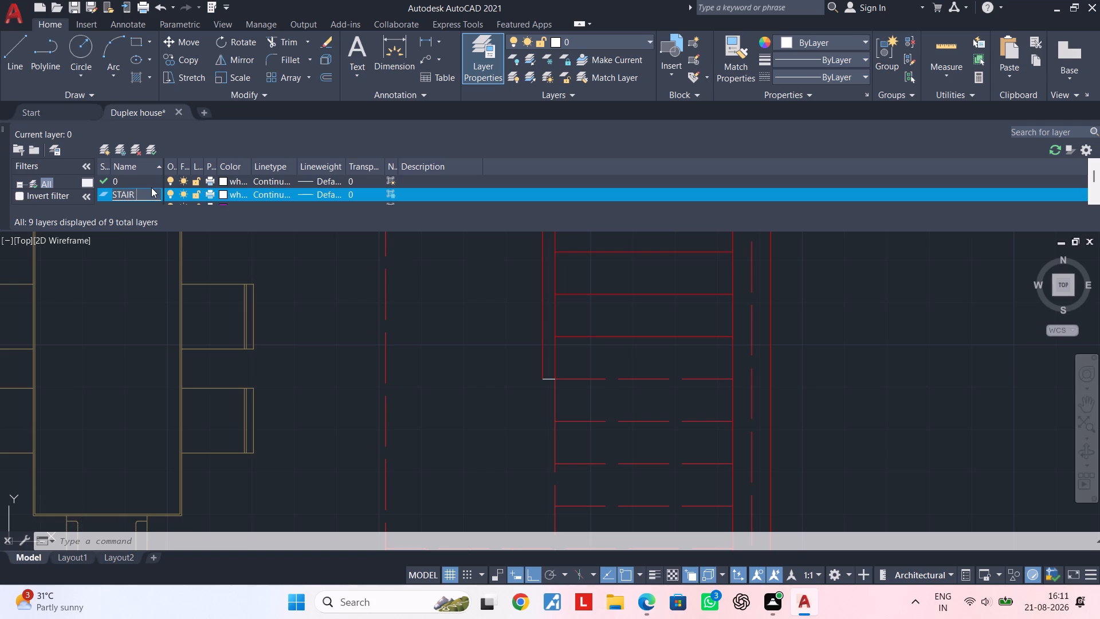
type("CASE")
Set the STAIR CASE layer's colour to index colour 142.
left_click(224, 194)
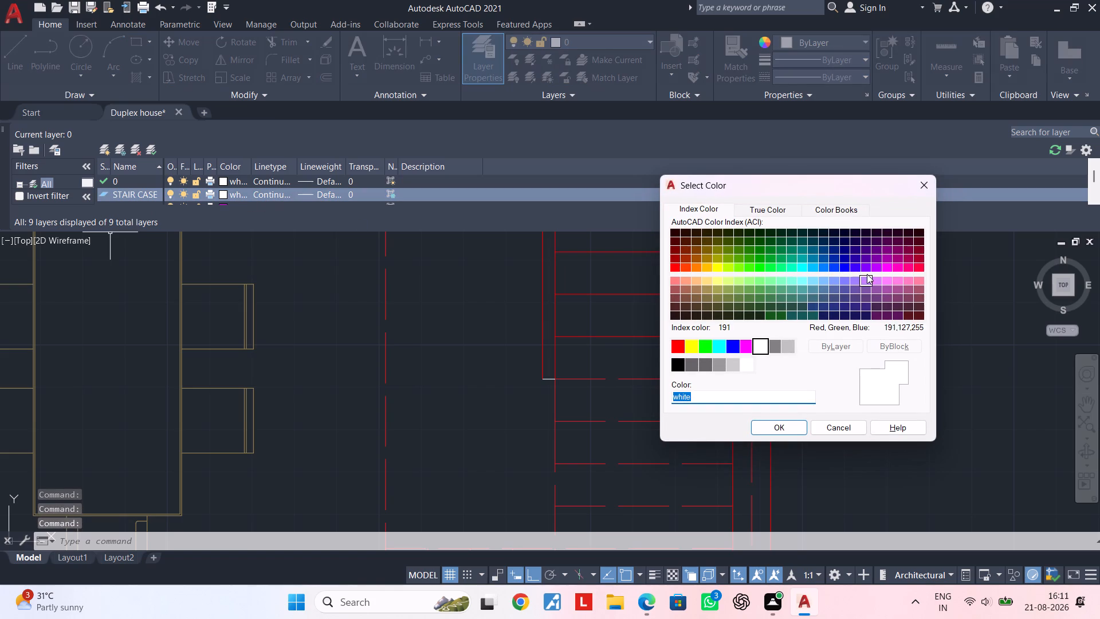
left_click(814, 265)
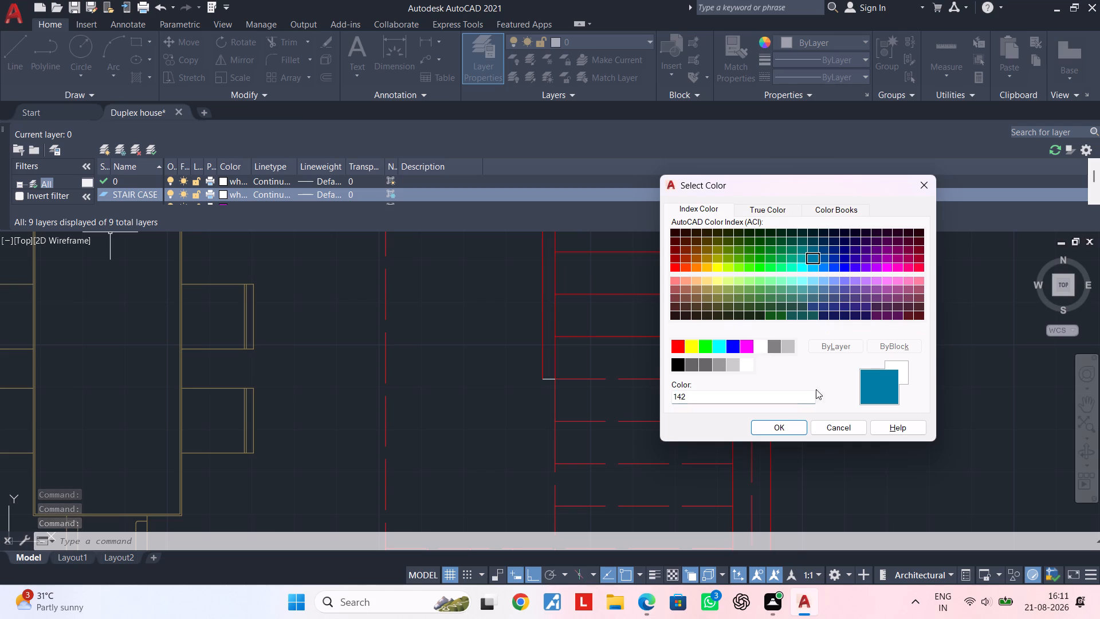
left_click(783, 425)
middle_click_drag(810, 395, 790, 296)
key("Escape")
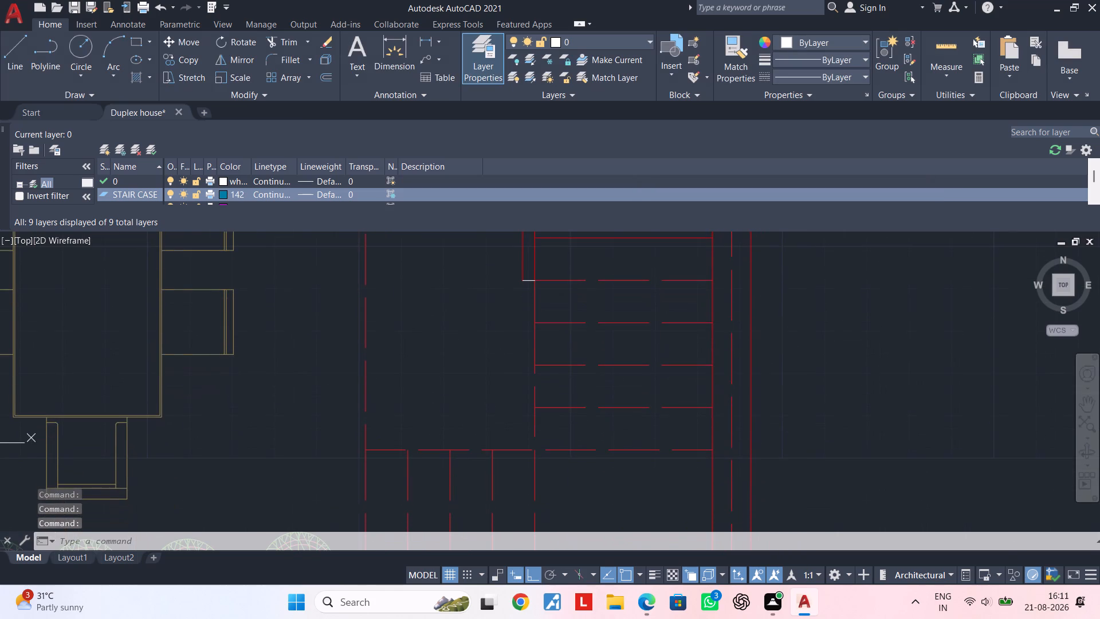
key("Escape")
Assign the treads of all three flights, plus the lower flight's edge line and dashed inner stair line, to the STAIR CASE layer.
middle_click_drag(698, 402, 733, 335)
key("Escape")
key("Escape")
left_click(669, 421)
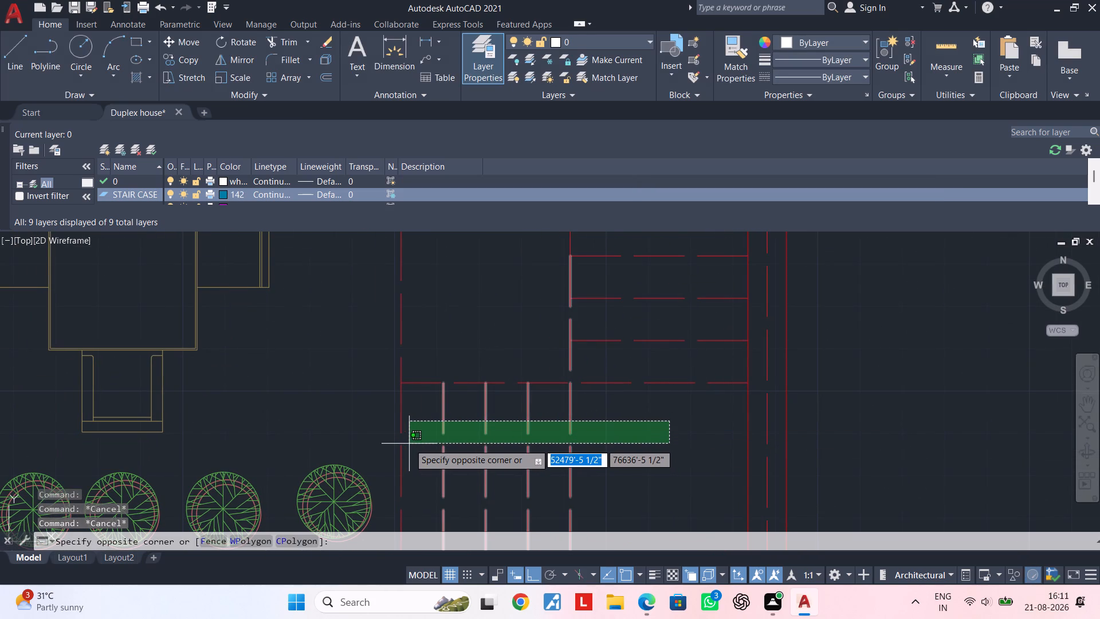
left_click(390, 444)
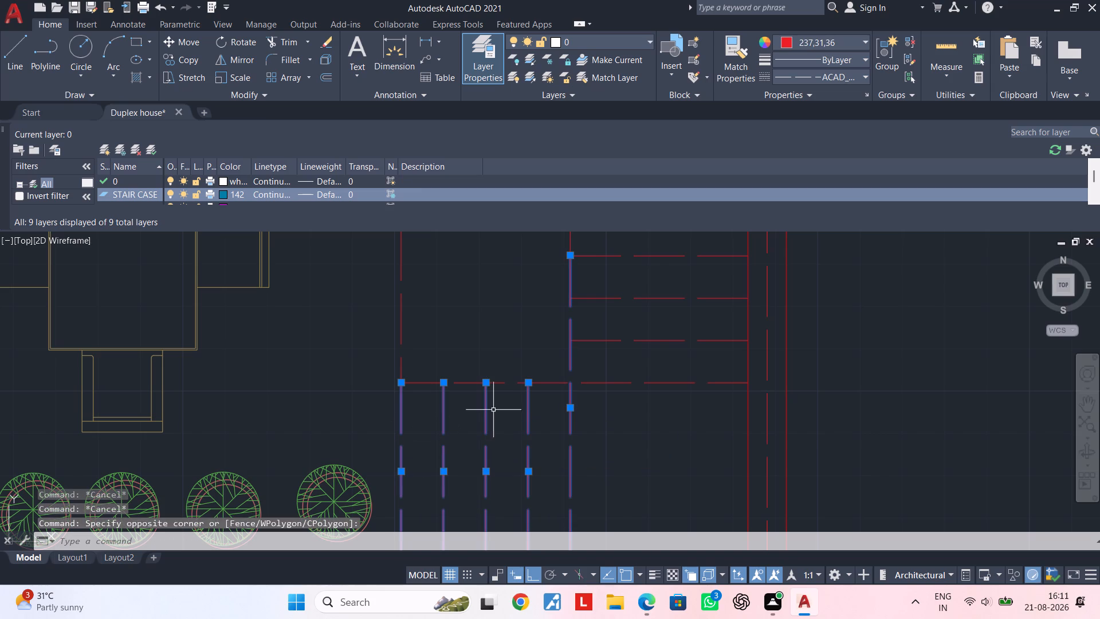
left_click(474, 382)
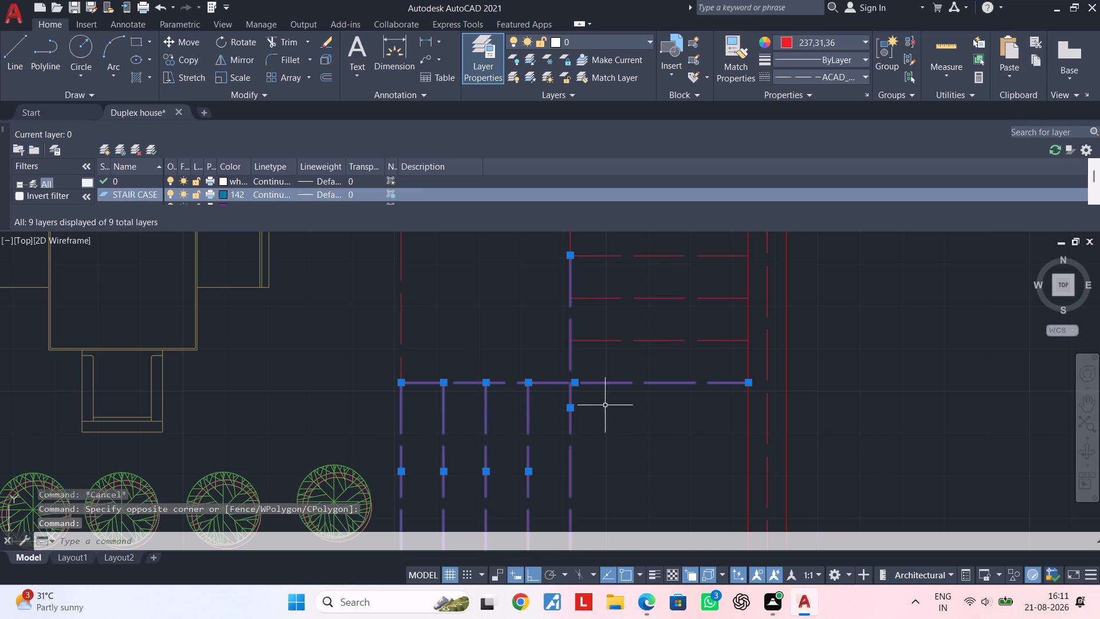
middle_click_drag(644, 416, 611, 471)
left_click(615, 413)
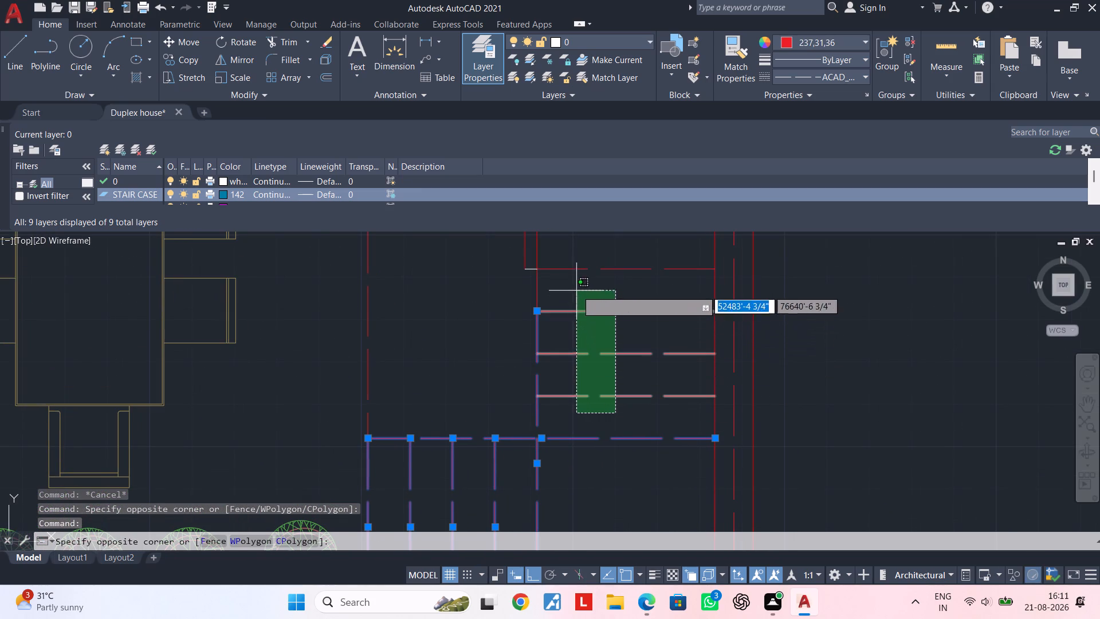
left_click(573, 265)
scroll(594, 321, "down", 1)
middle_click_drag(592, 354, 567, 430)
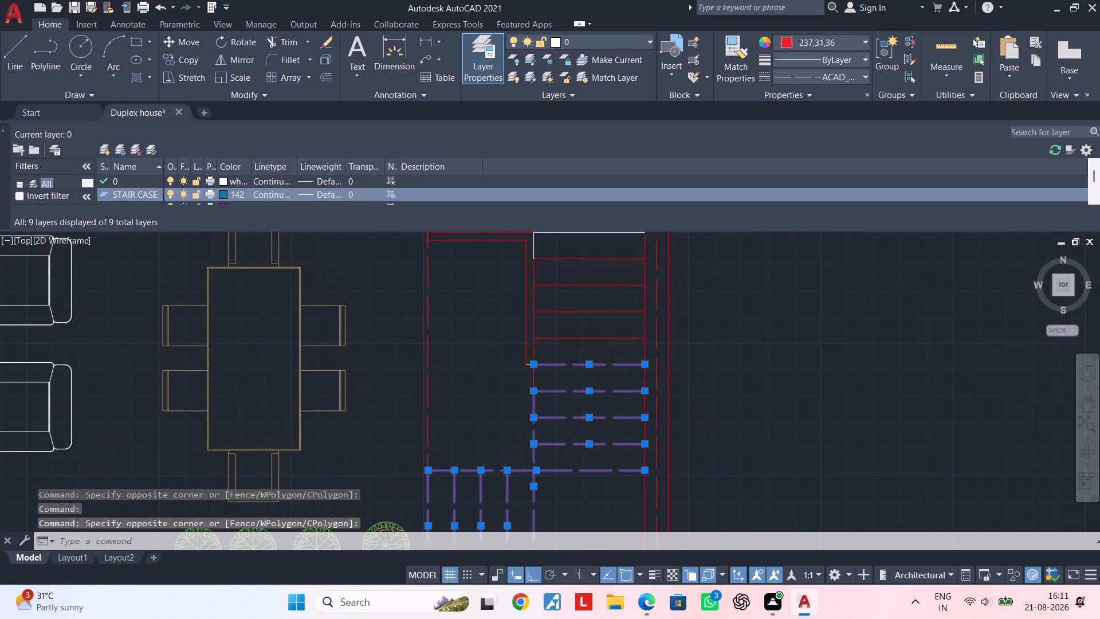
left_click(605, 347)
middle_click_drag(580, 308, 576, 383)
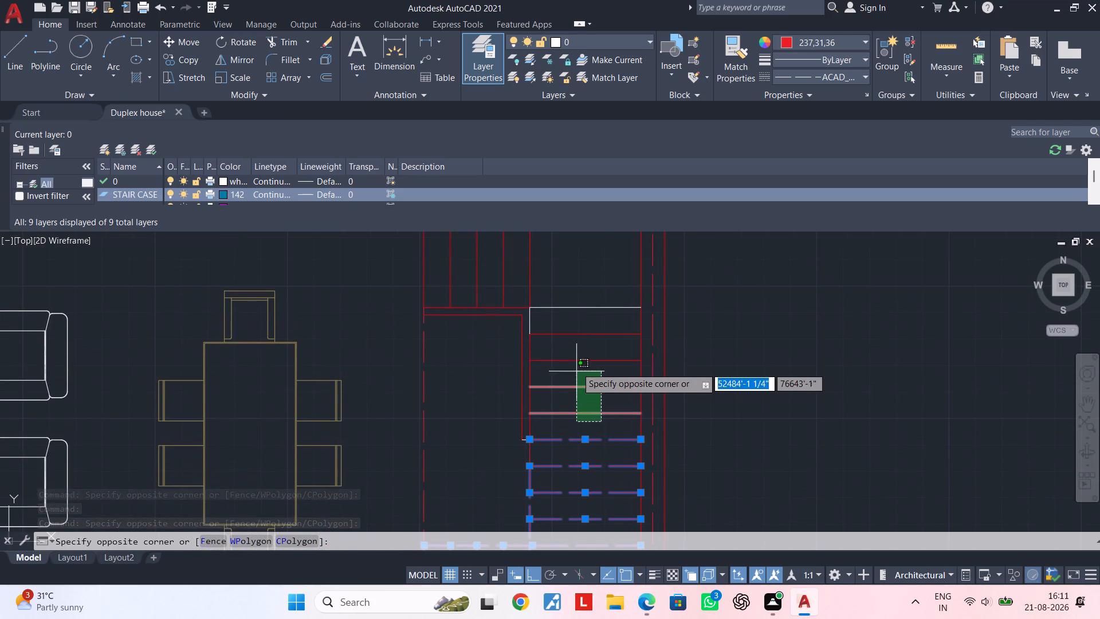
left_click(560, 299)
middle_click_drag(563, 288, 564, 291)
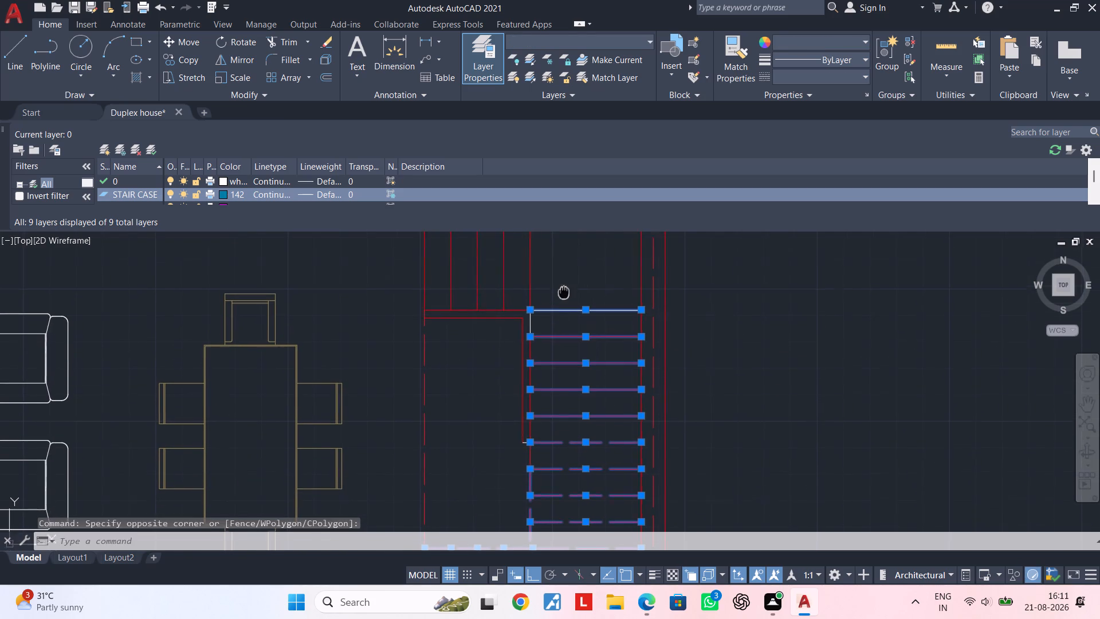
middle_click_drag(564, 291, 568, 370)
left_click(565, 334)
left_click(411, 334)
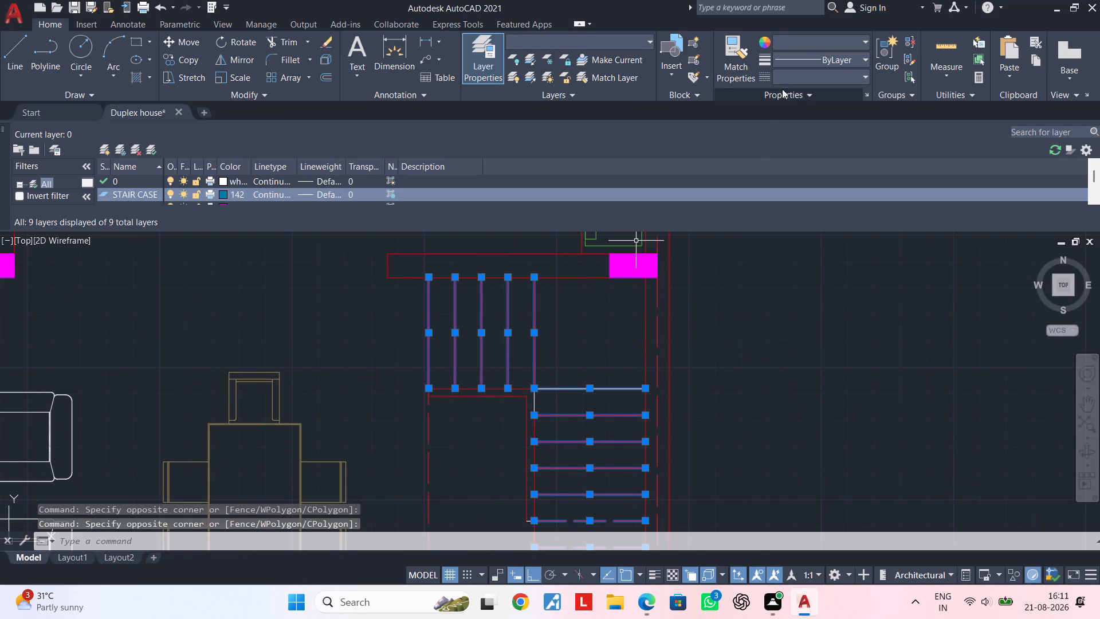
left_click(576, 44)
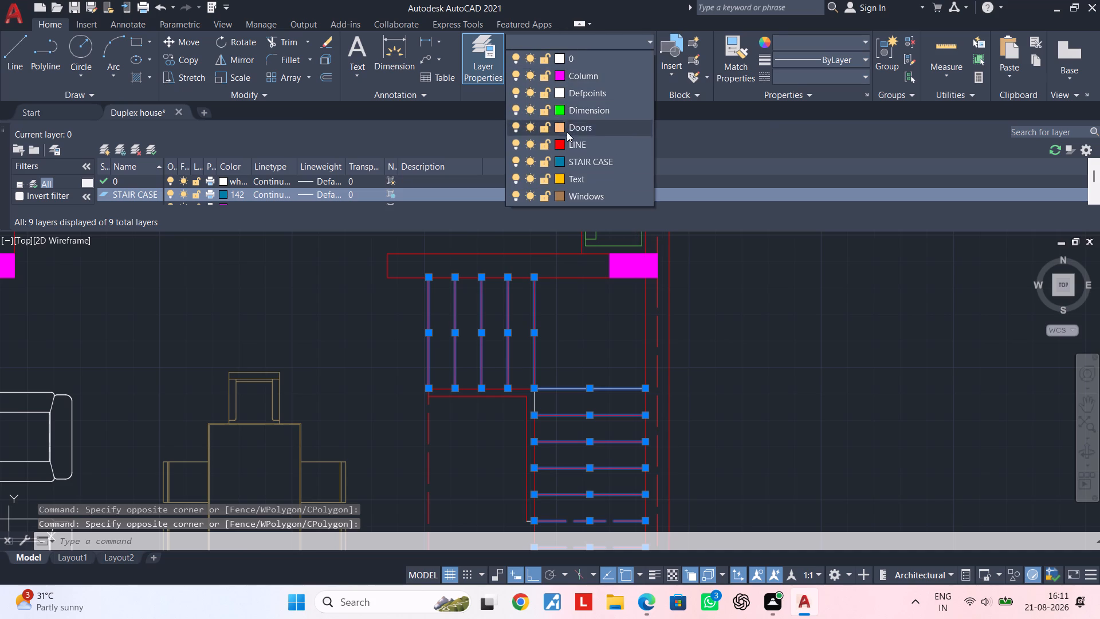
left_click(579, 160)
key("Escape")
key("Escape")
key("Escape")
key("Escape")
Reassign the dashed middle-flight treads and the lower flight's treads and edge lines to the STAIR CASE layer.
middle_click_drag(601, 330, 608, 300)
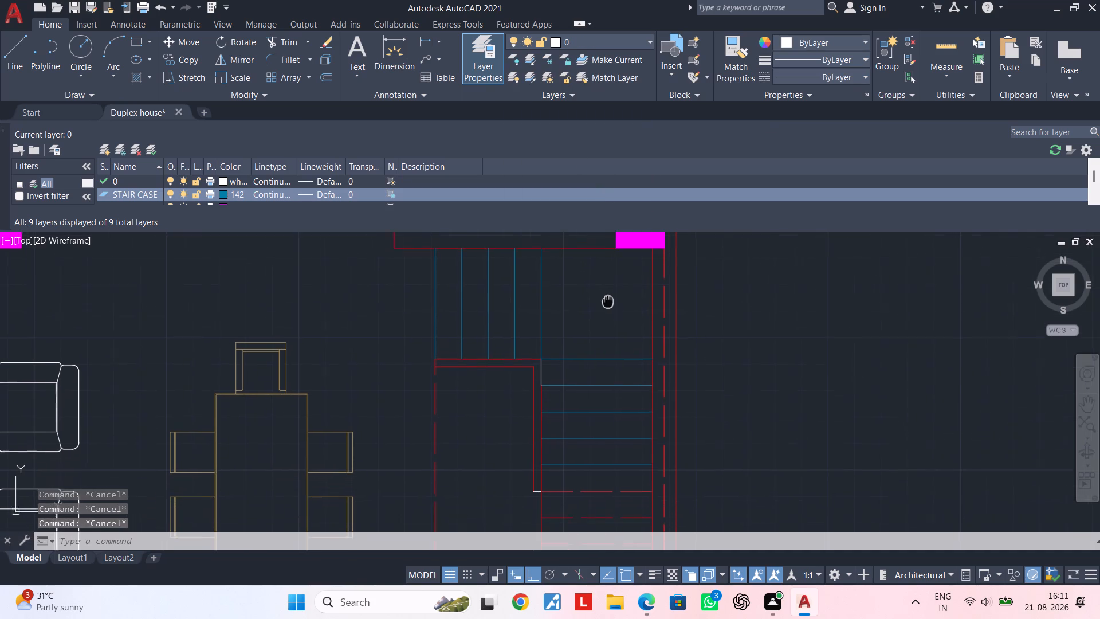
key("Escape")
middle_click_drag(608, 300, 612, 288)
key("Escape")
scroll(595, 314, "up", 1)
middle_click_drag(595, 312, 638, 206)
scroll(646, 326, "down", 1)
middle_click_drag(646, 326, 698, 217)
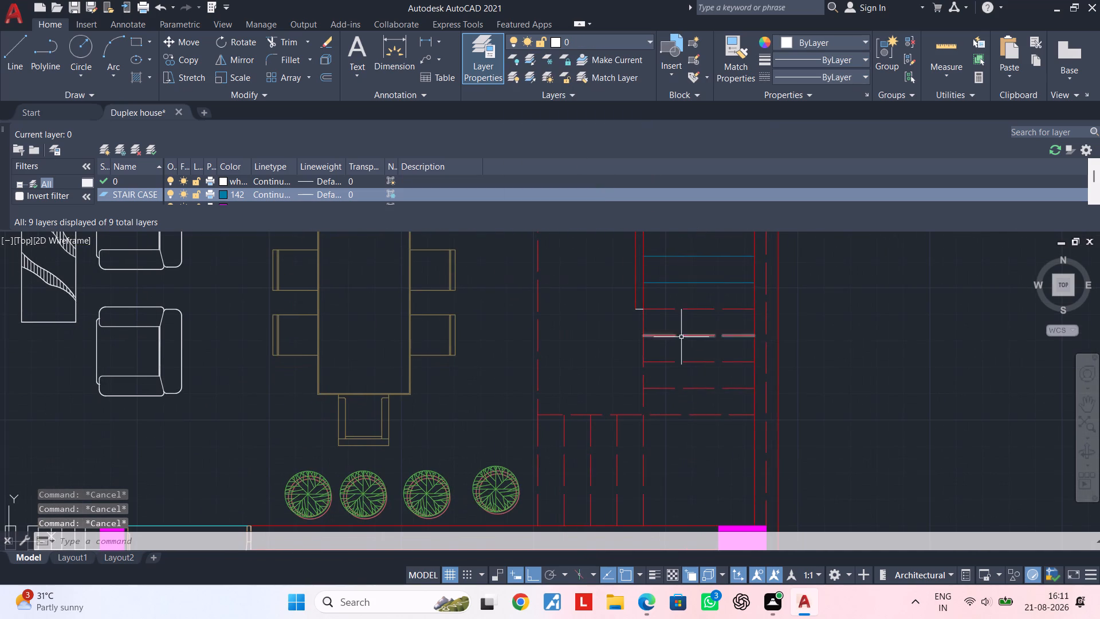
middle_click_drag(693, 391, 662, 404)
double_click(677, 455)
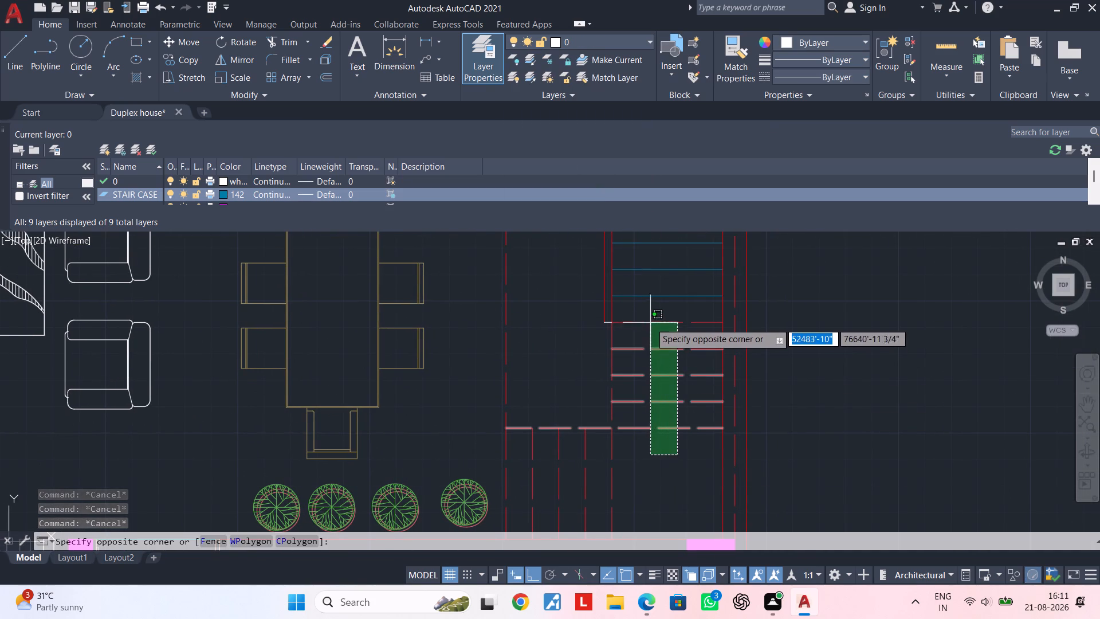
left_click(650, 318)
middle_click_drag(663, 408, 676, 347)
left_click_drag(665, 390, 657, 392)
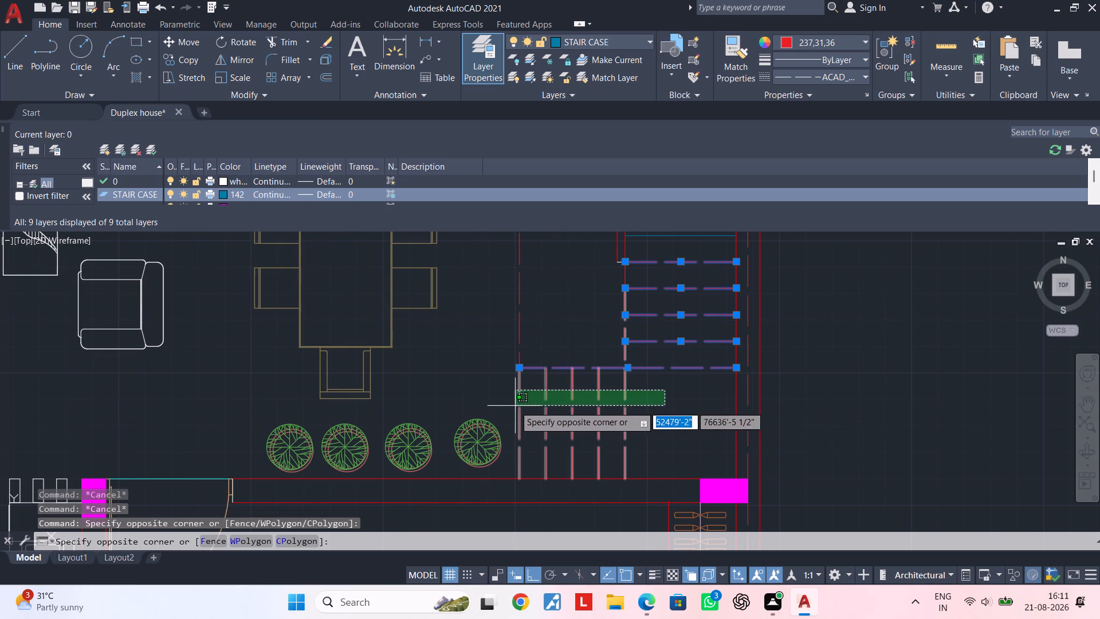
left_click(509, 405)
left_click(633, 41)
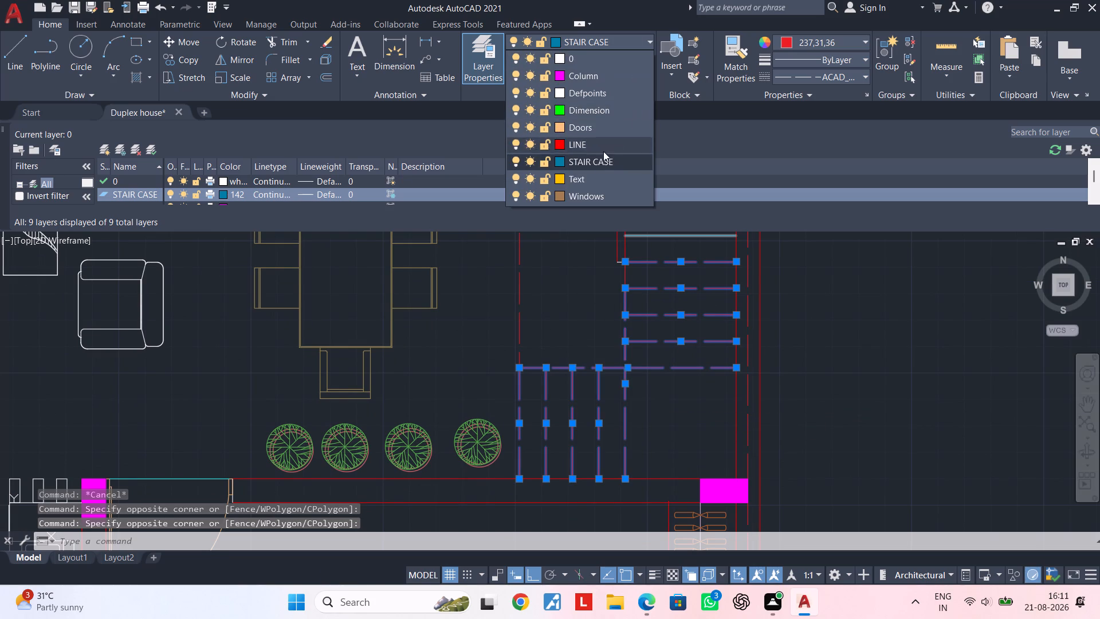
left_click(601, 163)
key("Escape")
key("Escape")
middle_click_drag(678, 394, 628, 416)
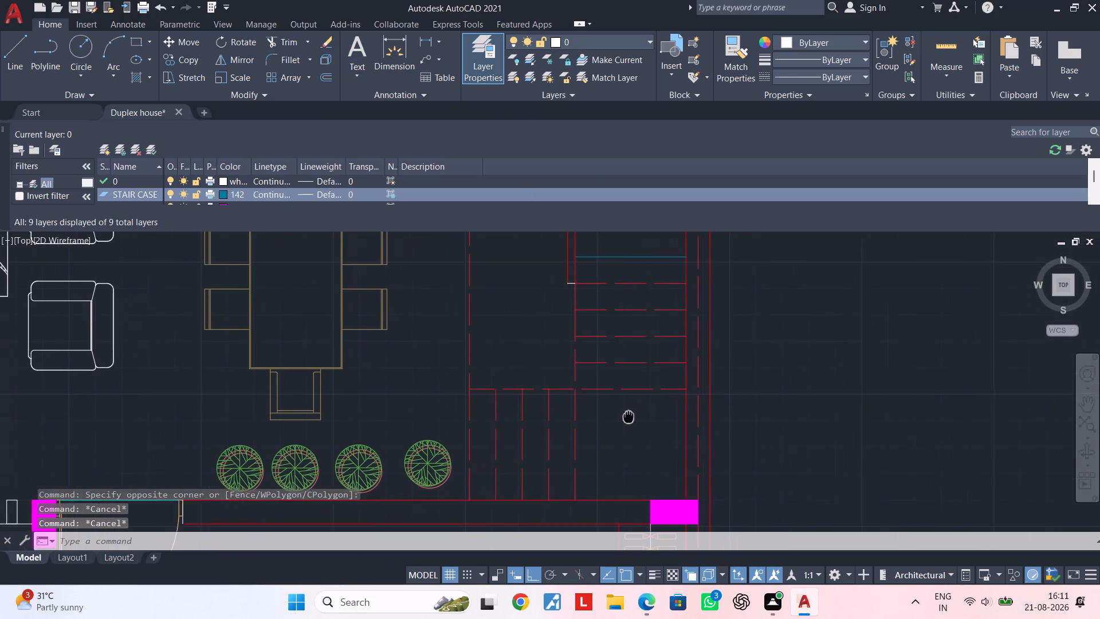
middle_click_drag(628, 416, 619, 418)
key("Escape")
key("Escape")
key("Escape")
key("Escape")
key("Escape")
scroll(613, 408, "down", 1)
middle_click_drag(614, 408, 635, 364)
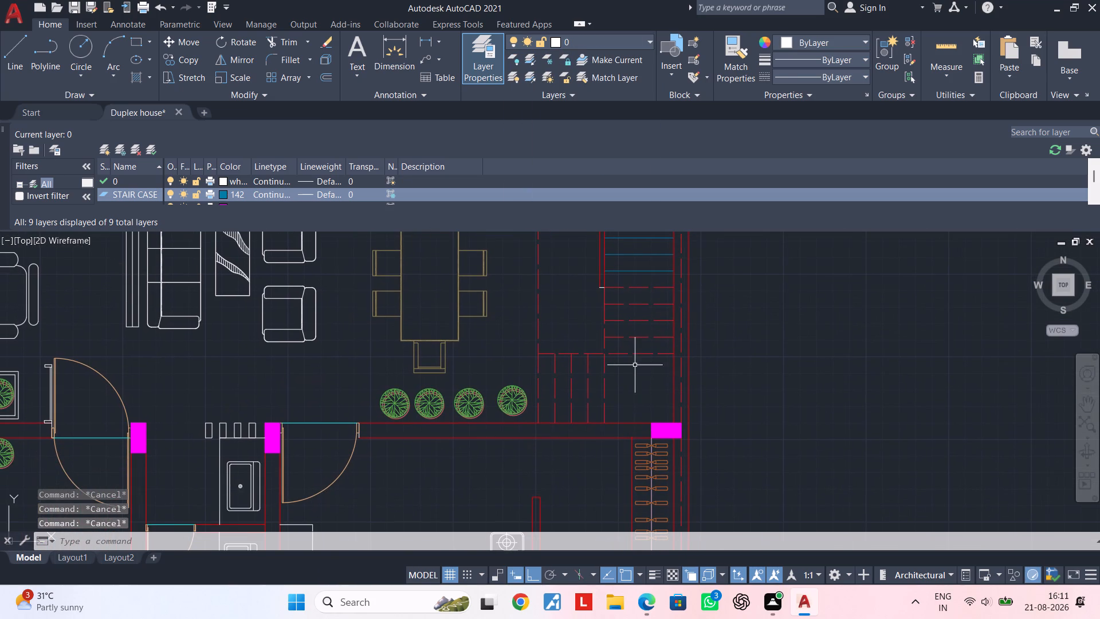
Match the dashed treads and edge lines of the middle and lower flights to a solid STAIR CASE tread's properties.
scroll(628, 384, "up", 1)
scroll(628, 385, "down", 2)
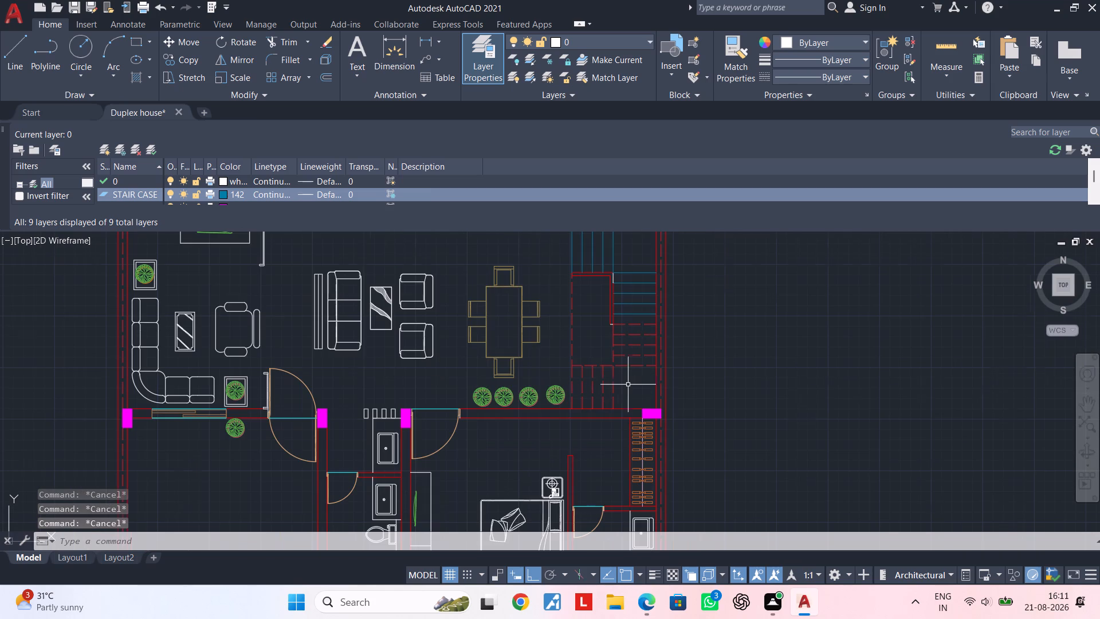
middle_click_drag(631, 381, 622, 395)
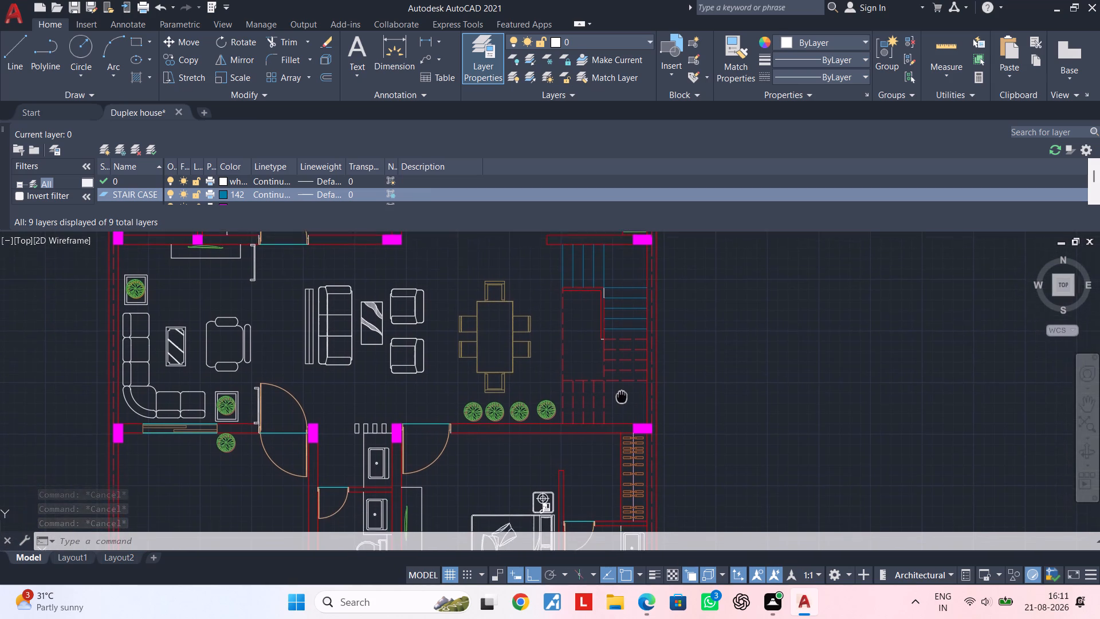
middle_click_drag(622, 395, 616, 411)
key("Escape")
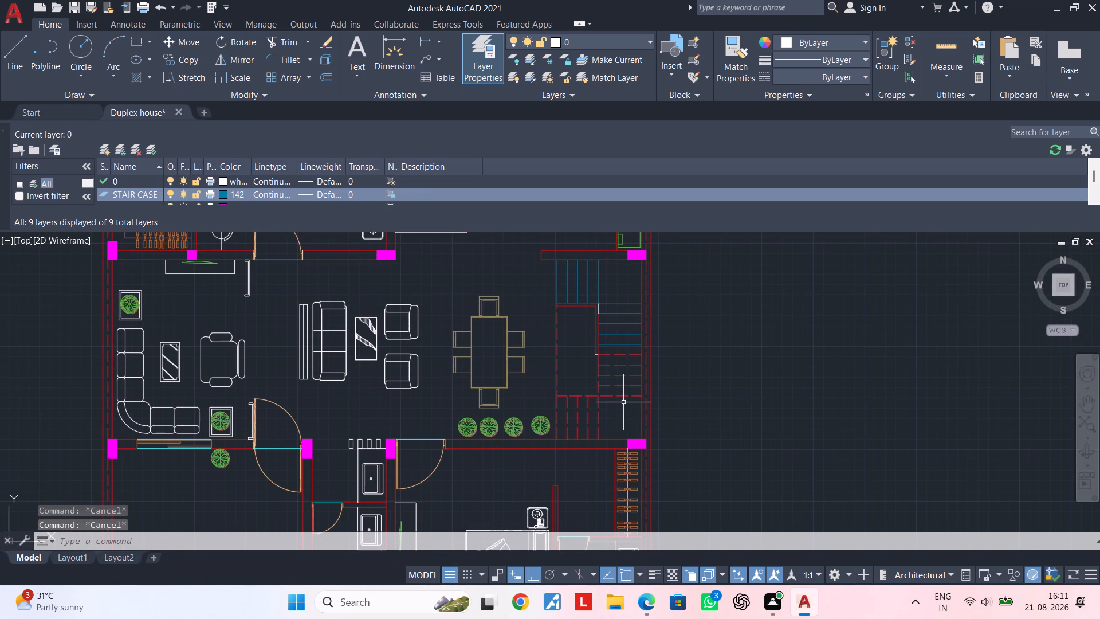
key("Escape")
key("m")
key("a")
key("space")
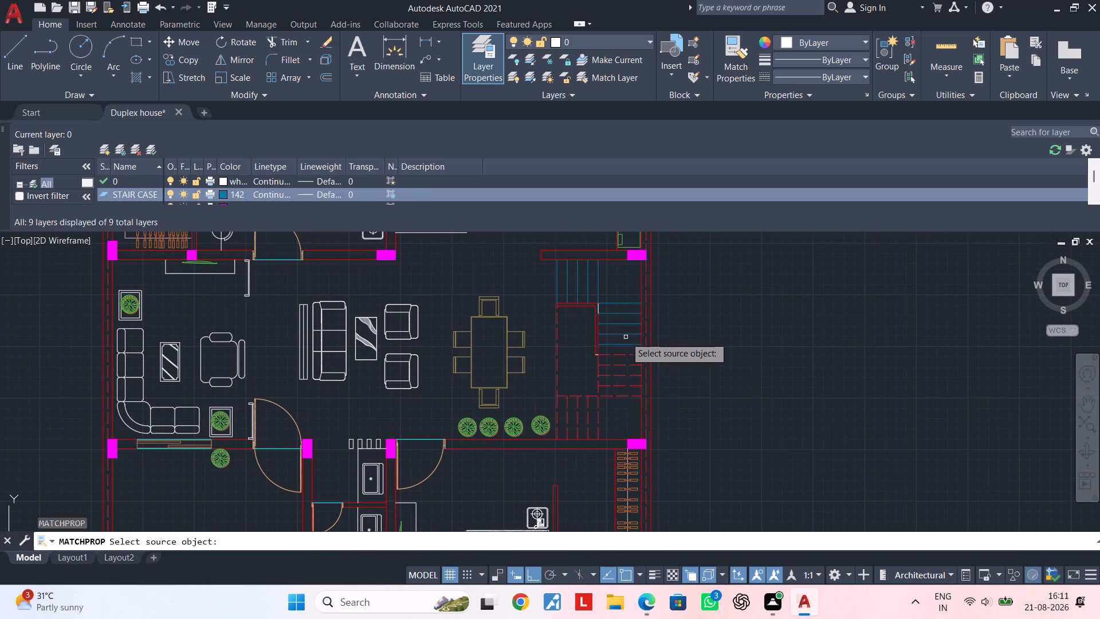
scroll(626, 337, "up", 2)
left_click(622, 352)
left_click(622, 378)
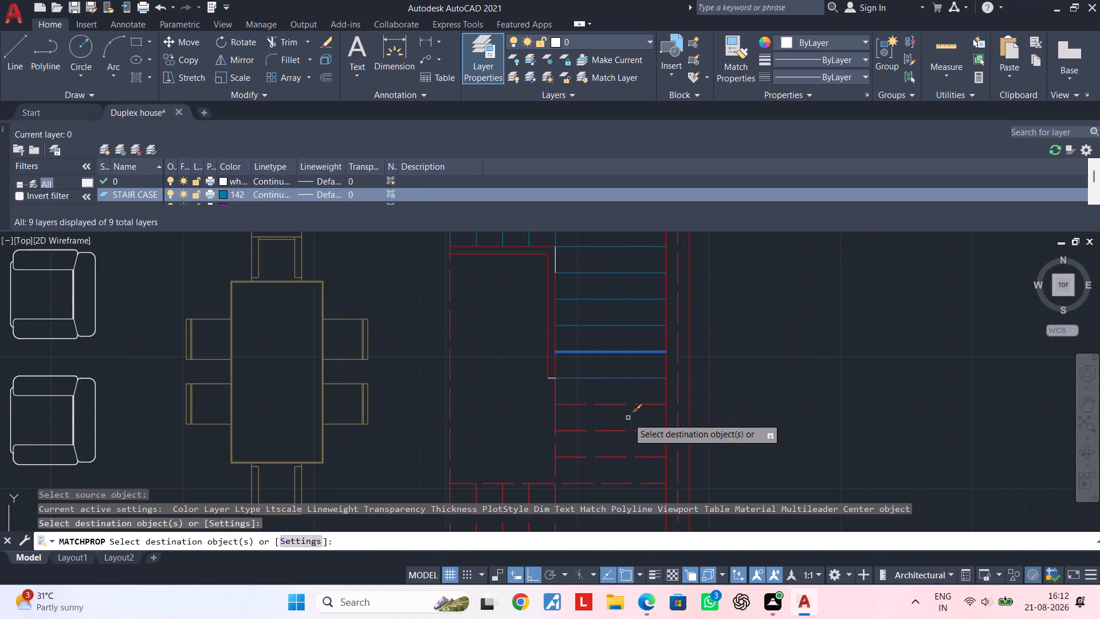
left_click(622, 390)
middle_click_drag(626, 449, 604, 367)
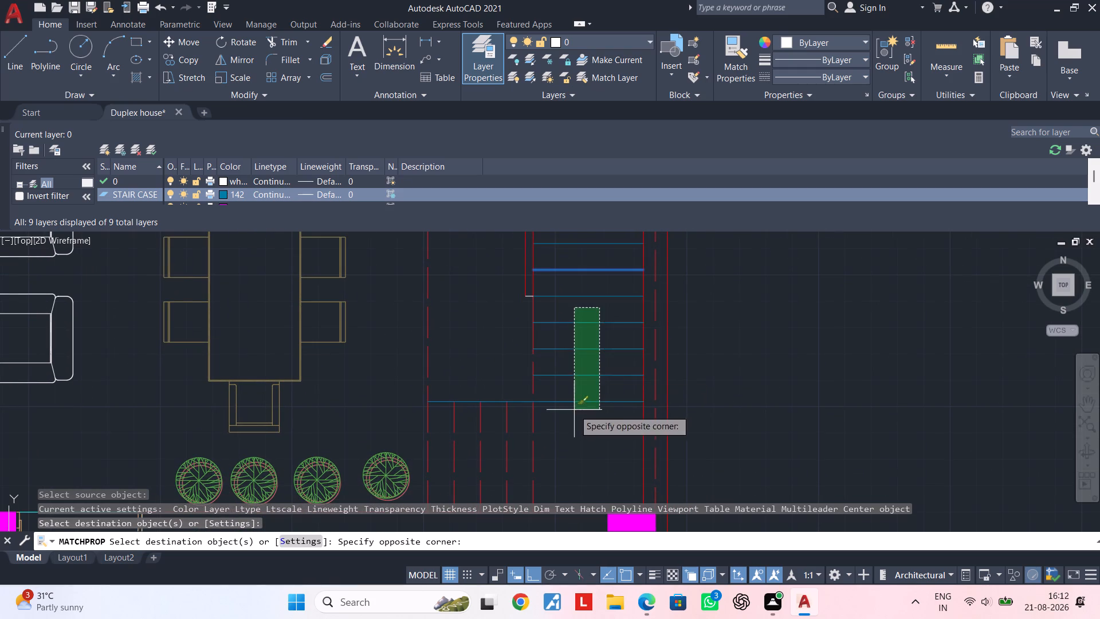
left_click(569, 419)
left_click(566, 438)
left_click(443, 442)
key("Escape")
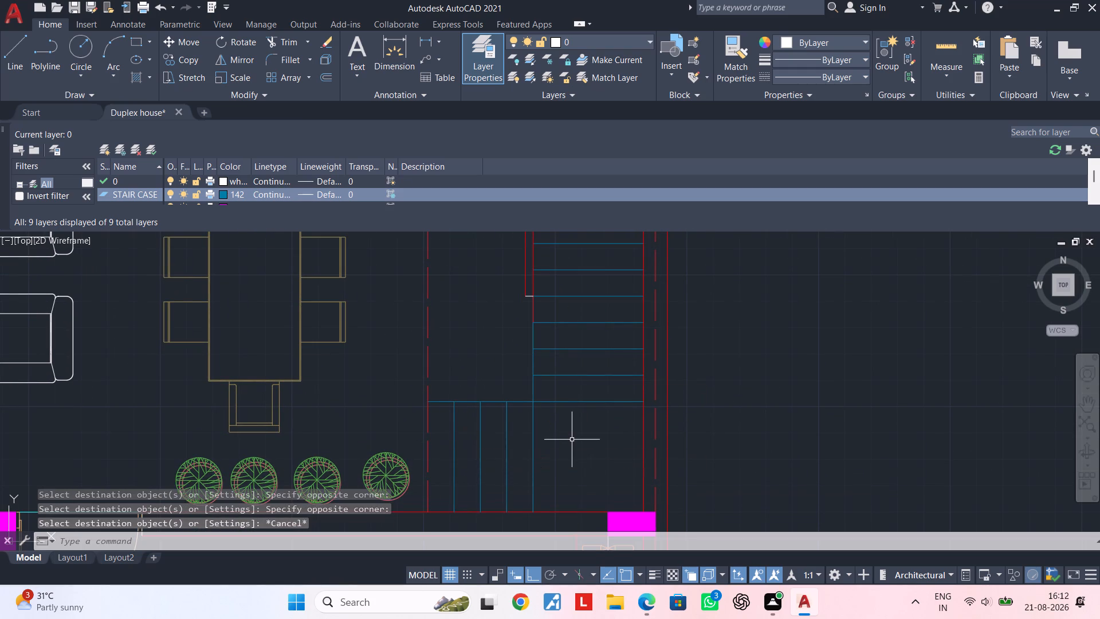
key("Escape")
middle_click_drag(582, 433, 563, 453)
key("Escape")
key("Escape")
key("Escape")
scroll(571, 443, "down", 1)
middle_click(571, 443)
key("Escape")
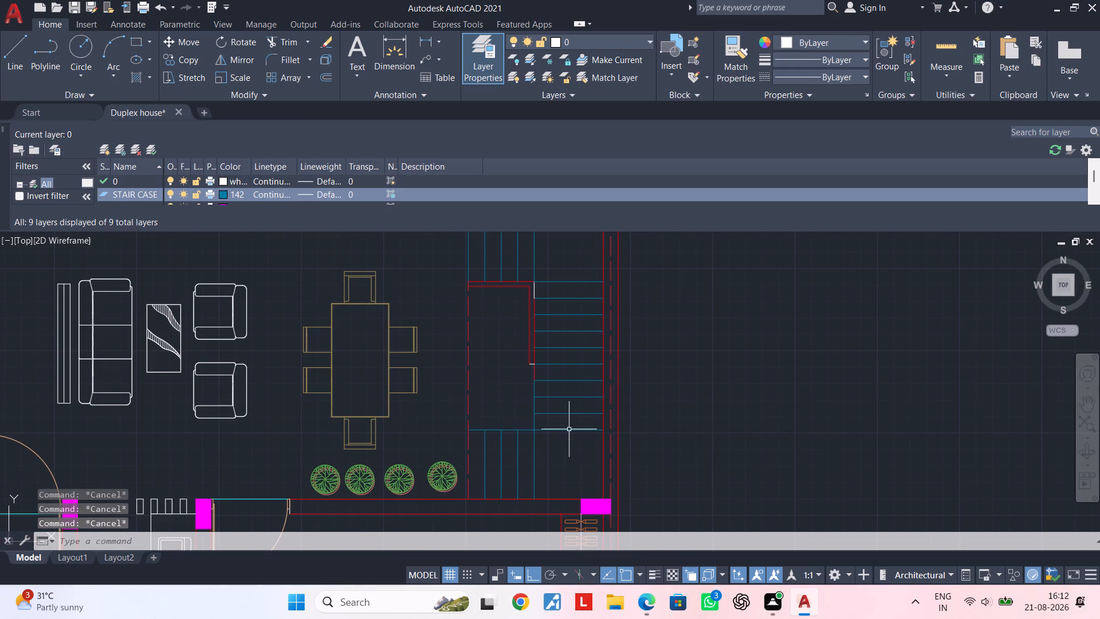
key("Escape")
key("Escape")
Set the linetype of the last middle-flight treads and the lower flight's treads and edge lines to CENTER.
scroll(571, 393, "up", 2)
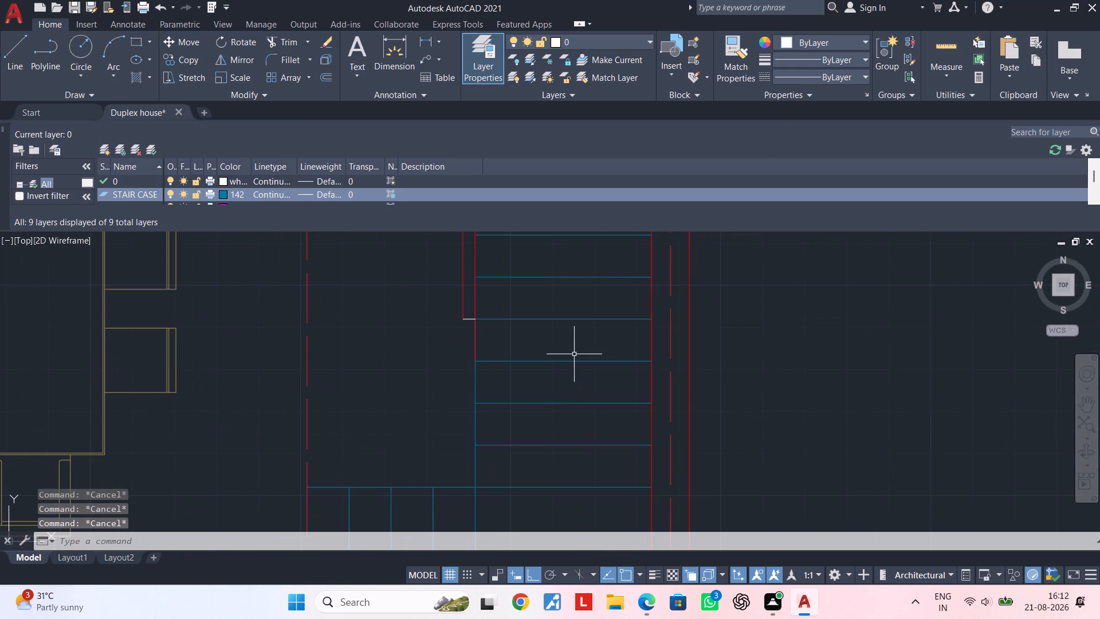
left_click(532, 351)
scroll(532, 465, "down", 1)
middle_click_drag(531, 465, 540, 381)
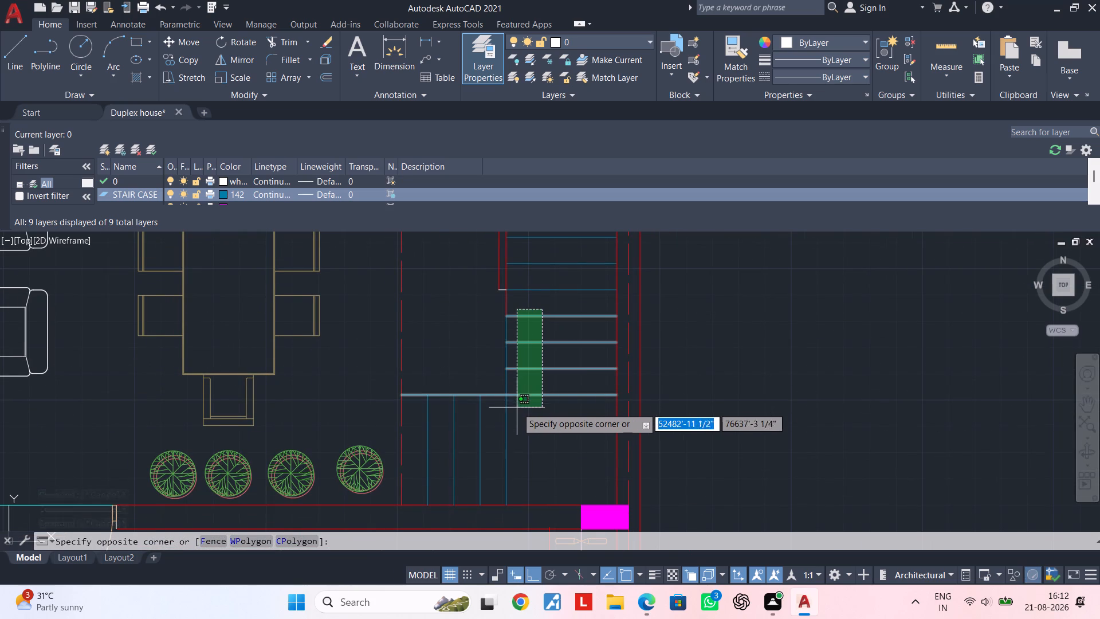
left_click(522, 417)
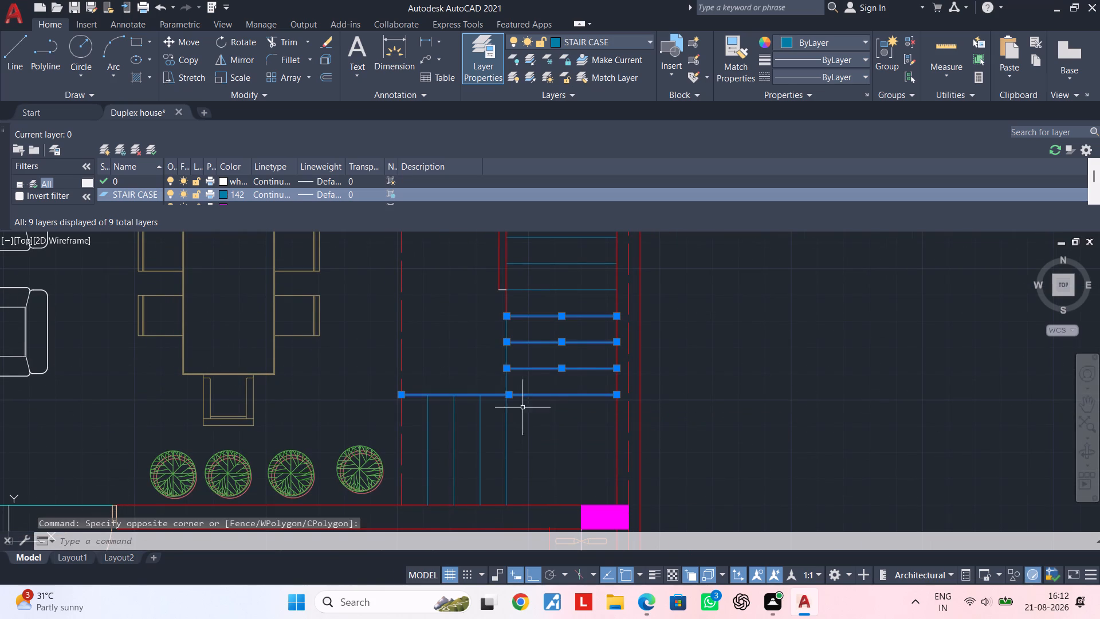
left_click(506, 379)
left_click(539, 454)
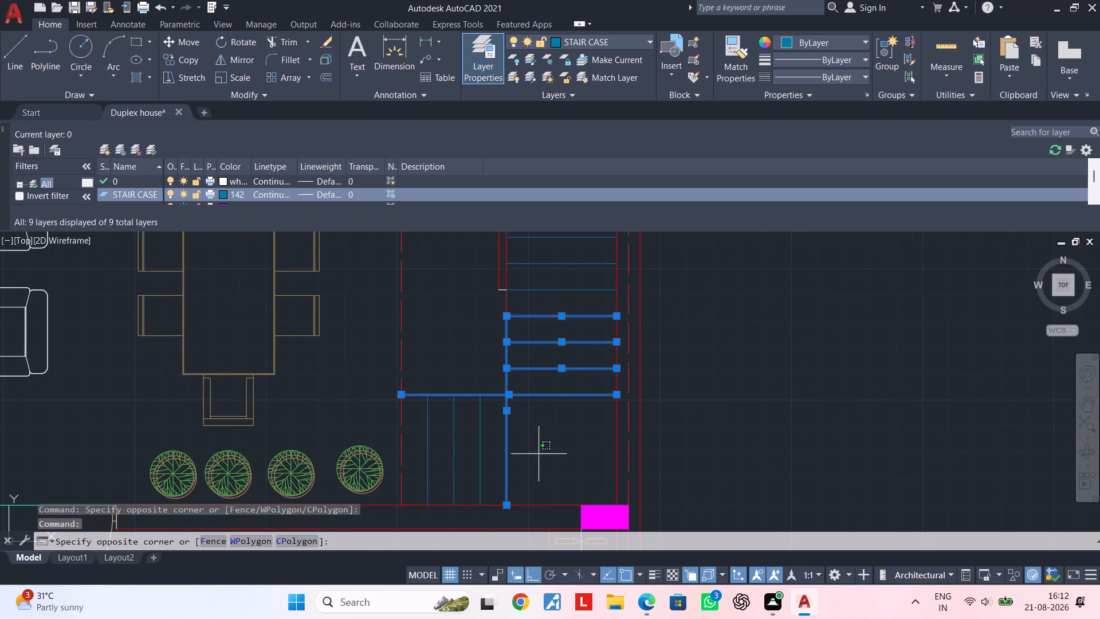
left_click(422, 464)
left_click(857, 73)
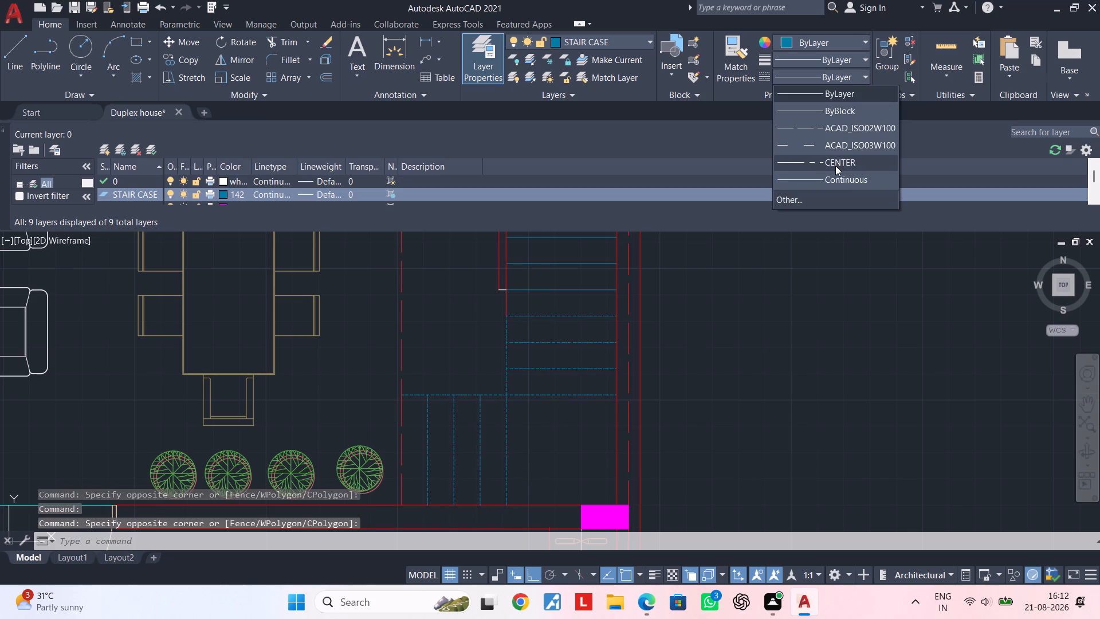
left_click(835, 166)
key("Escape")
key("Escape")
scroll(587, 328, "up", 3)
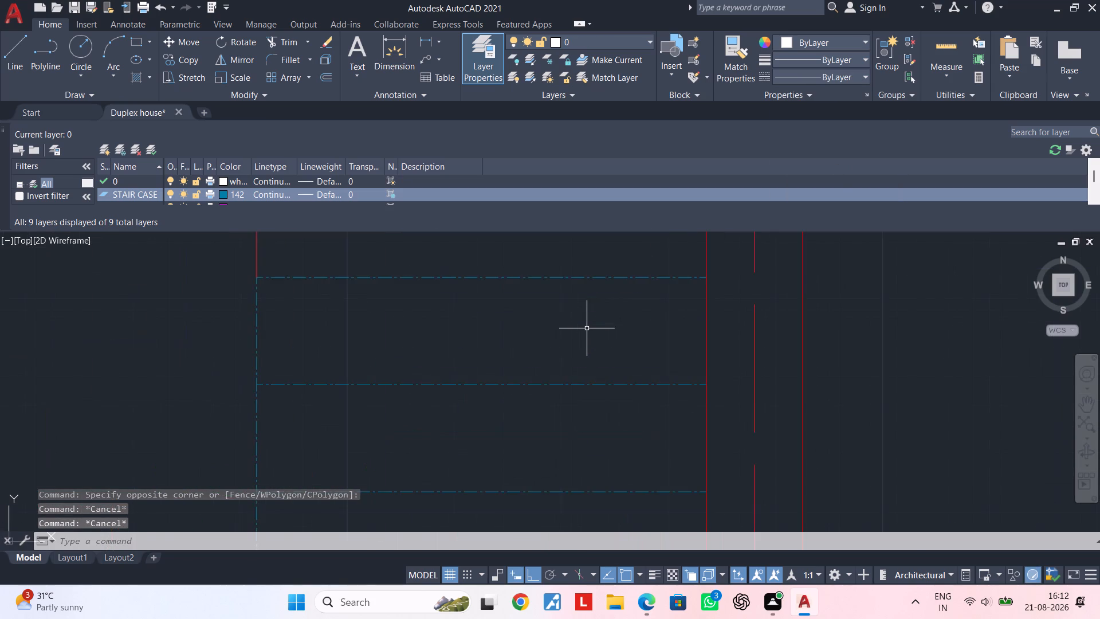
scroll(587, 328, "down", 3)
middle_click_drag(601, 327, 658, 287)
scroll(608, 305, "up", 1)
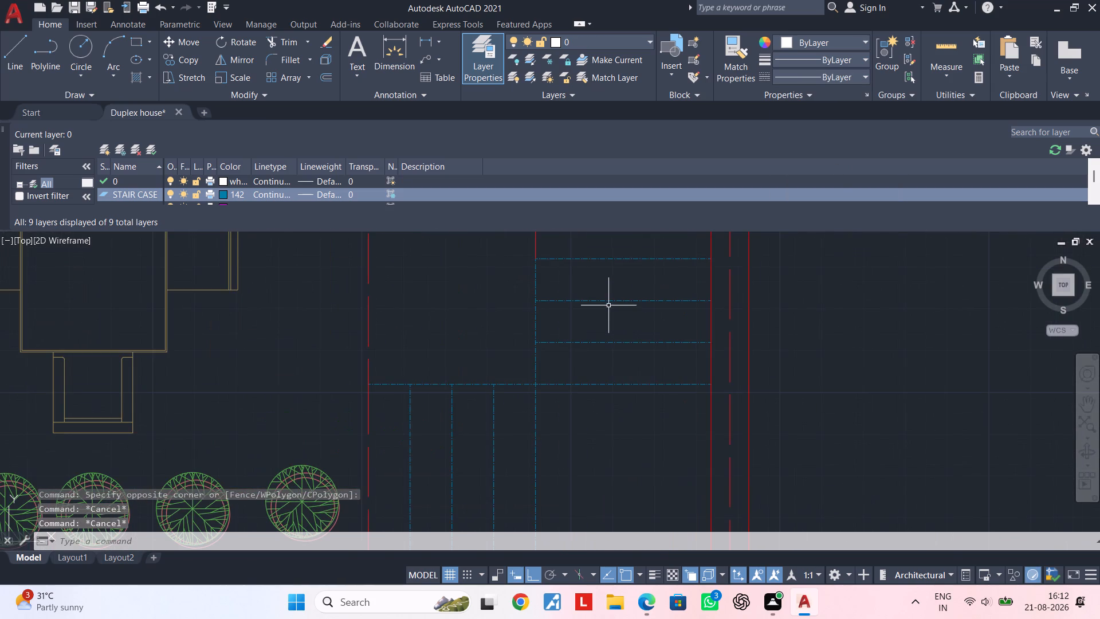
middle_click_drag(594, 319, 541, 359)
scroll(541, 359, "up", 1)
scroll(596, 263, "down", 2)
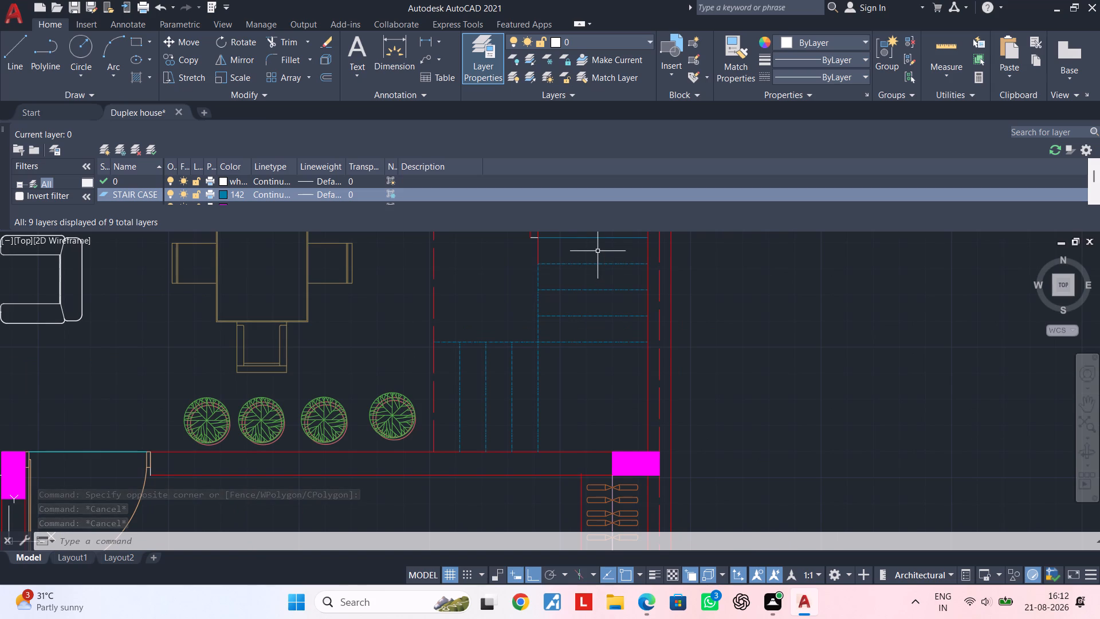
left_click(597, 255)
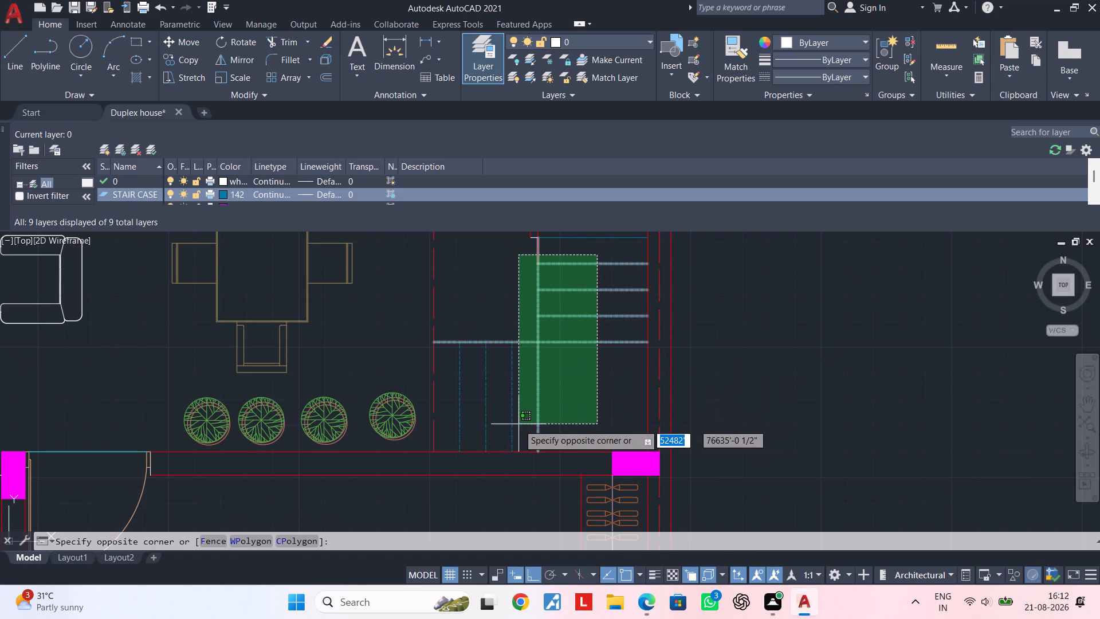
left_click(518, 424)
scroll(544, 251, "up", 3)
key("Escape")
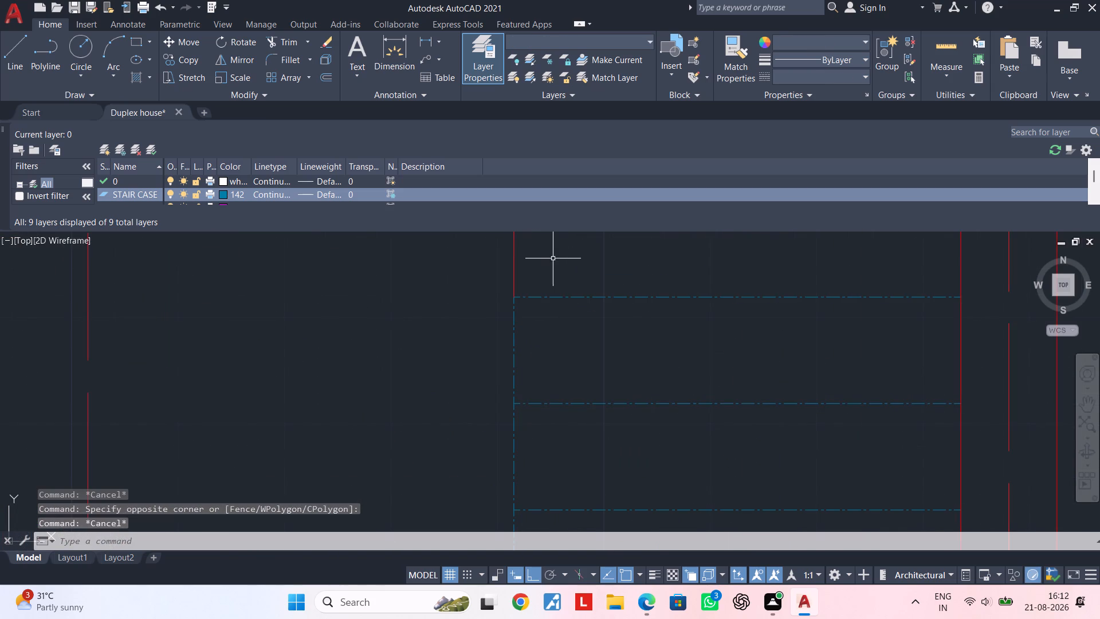
Set the linetype of the last middle-flight treads and the lower flight's treads and edge lines to ACAD_ISO02W100.
left_click(604, 291)
left_click(569, 460)
middle_click_drag(674, 301, 692, 242)
scroll(685, 281, "down", 2)
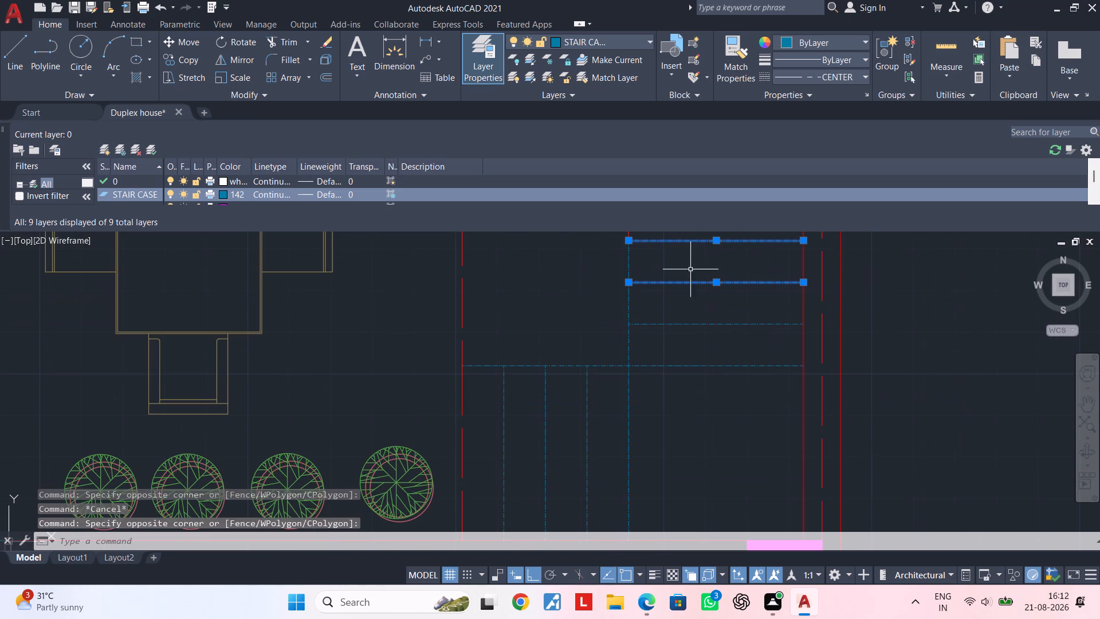
left_click_drag(709, 454, 698, 428)
left_click(662, 315)
left_click_drag(667, 427, 659, 428)
left_click(496, 444)
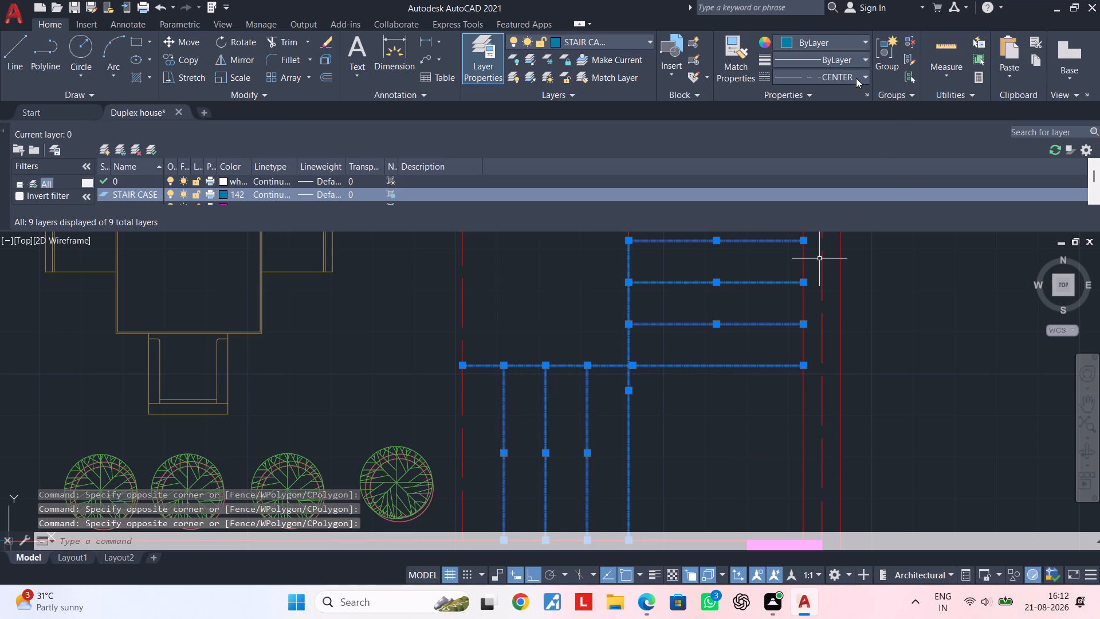
left_click(856, 78)
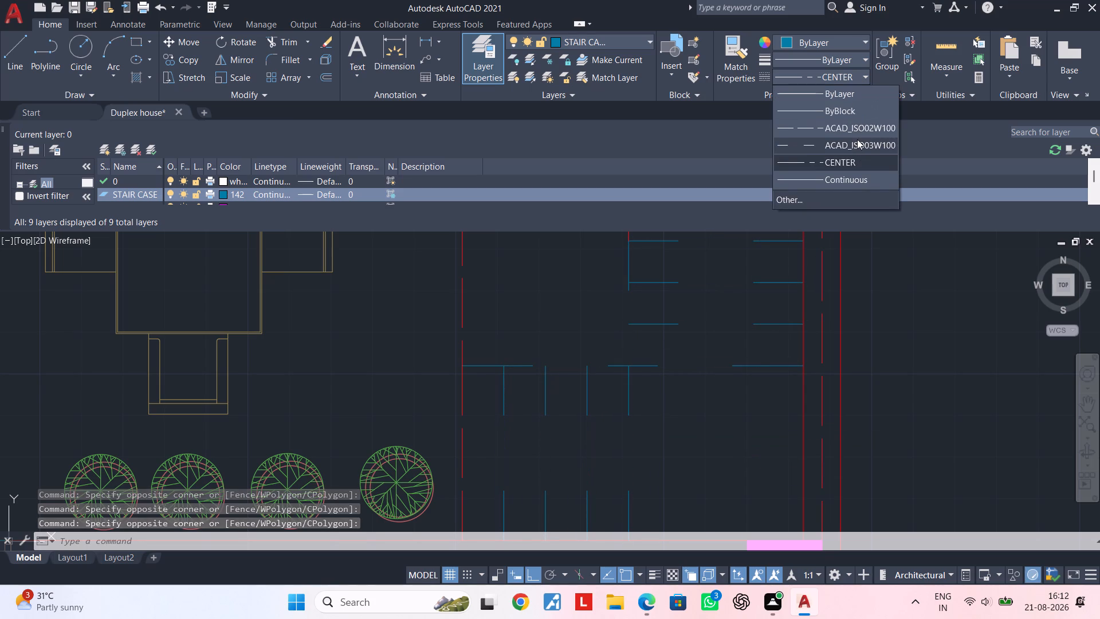
left_click(852, 129)
key("Escape")
scroll(702, 404, "down", 1)
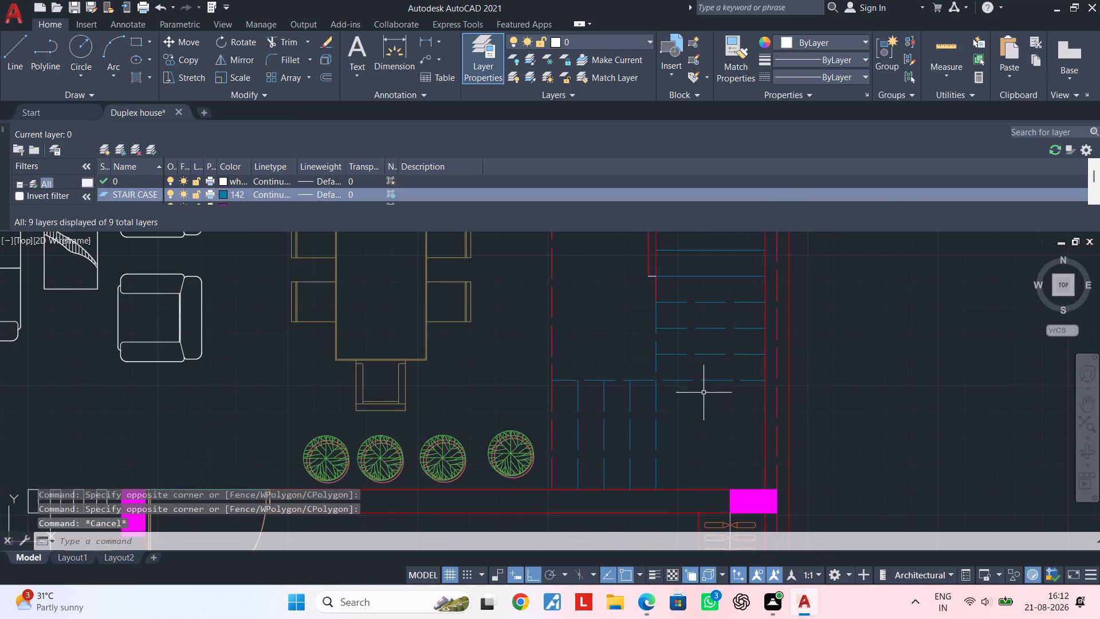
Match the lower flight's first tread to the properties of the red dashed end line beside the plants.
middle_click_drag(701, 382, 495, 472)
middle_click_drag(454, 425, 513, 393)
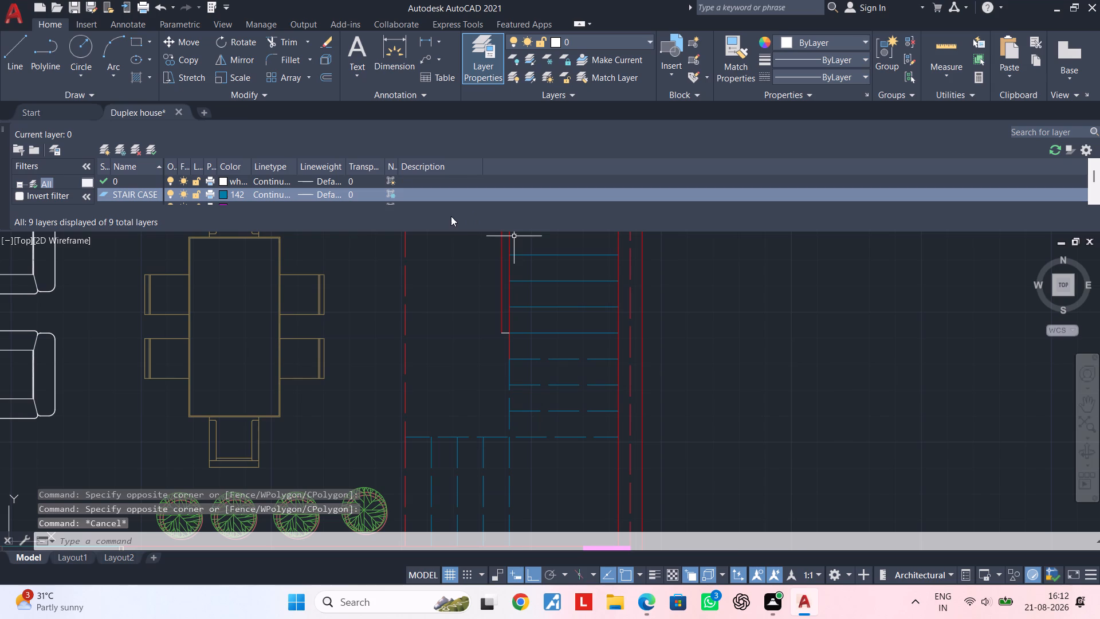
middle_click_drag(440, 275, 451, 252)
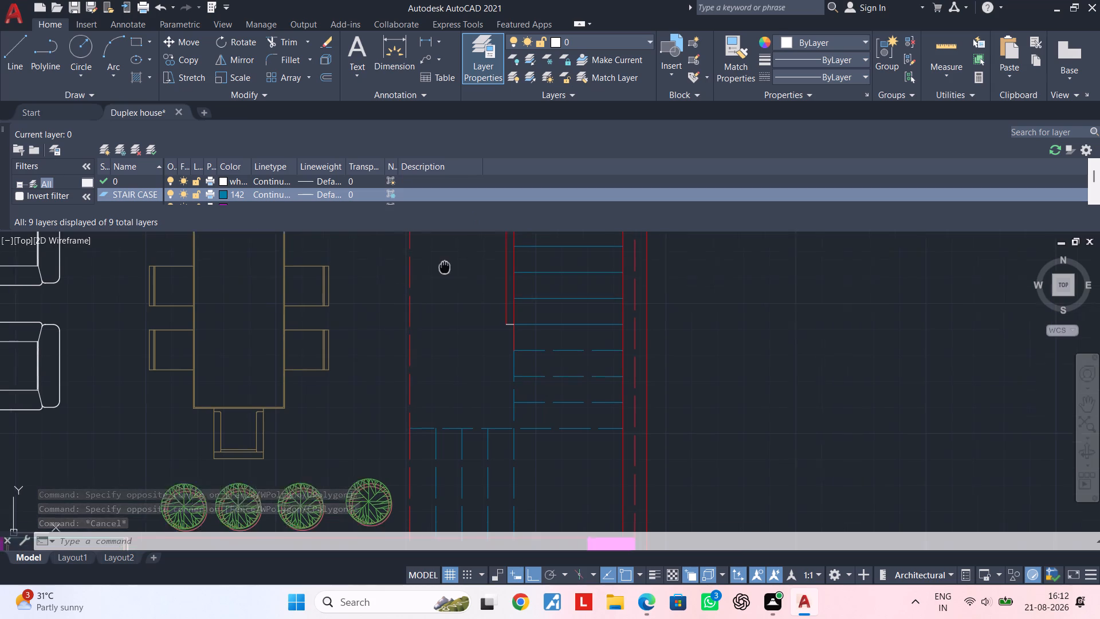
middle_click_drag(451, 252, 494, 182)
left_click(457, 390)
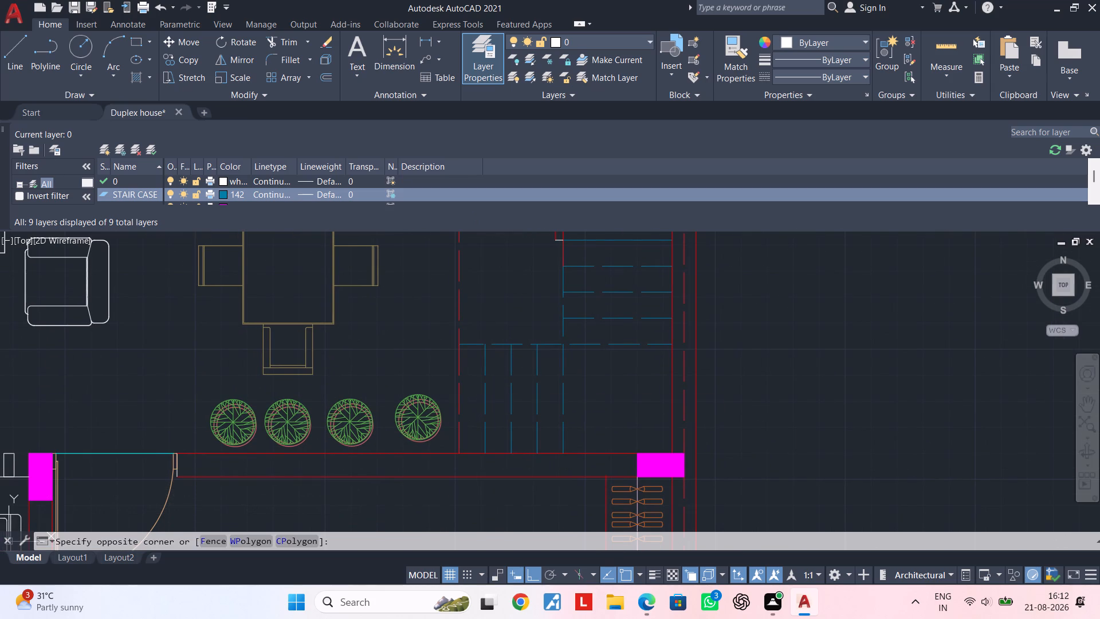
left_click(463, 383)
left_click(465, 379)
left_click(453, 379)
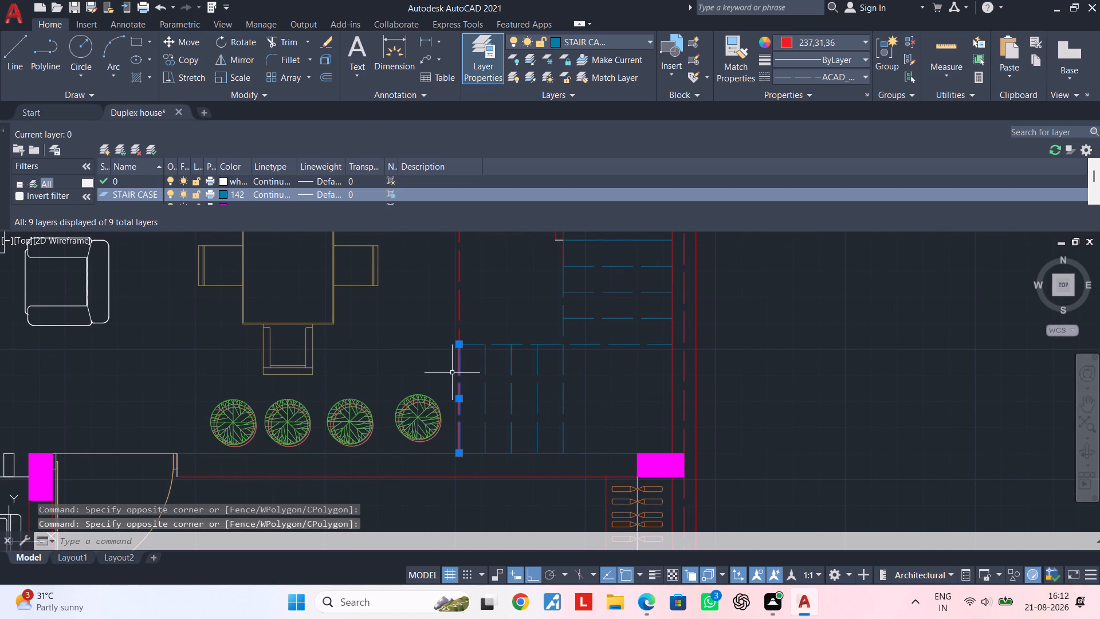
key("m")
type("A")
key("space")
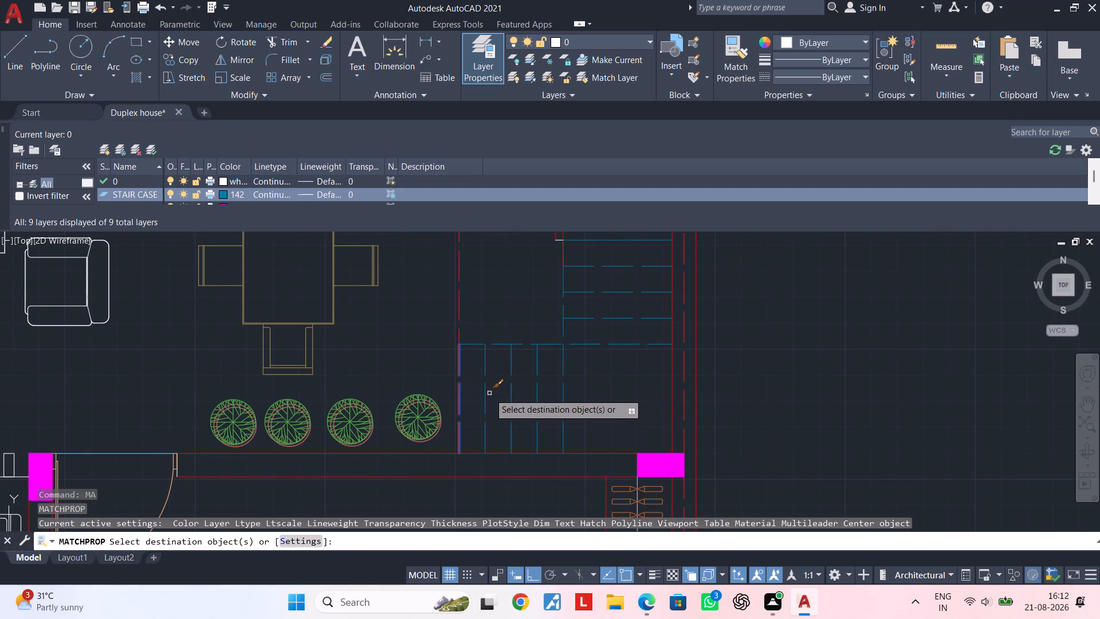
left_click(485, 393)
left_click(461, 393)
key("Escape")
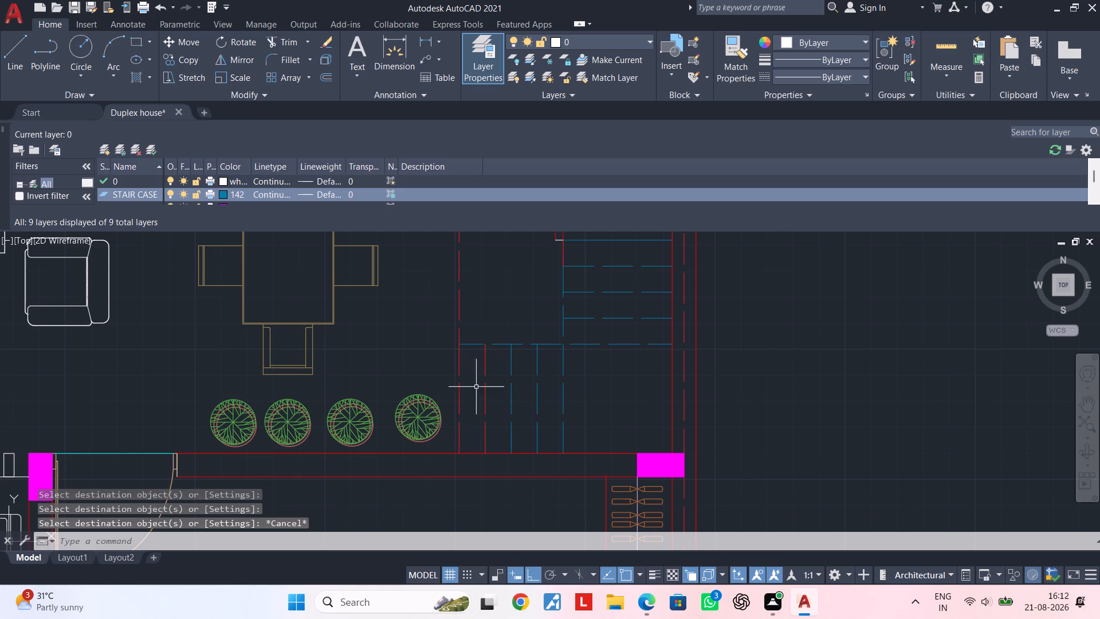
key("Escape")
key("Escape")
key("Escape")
Match the lower flight's first tread and red dashed end line to the properties of its neighbouring dashed blue tread.
key("m")
key("a")
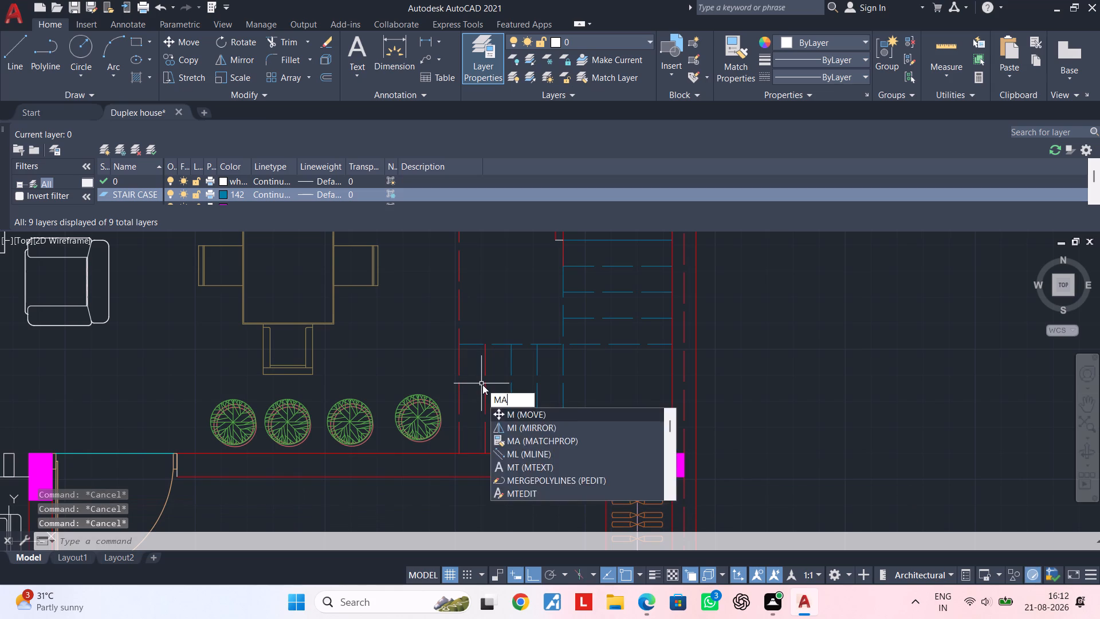
key("space")
left_click(510, 387)
left_click(497, 389)
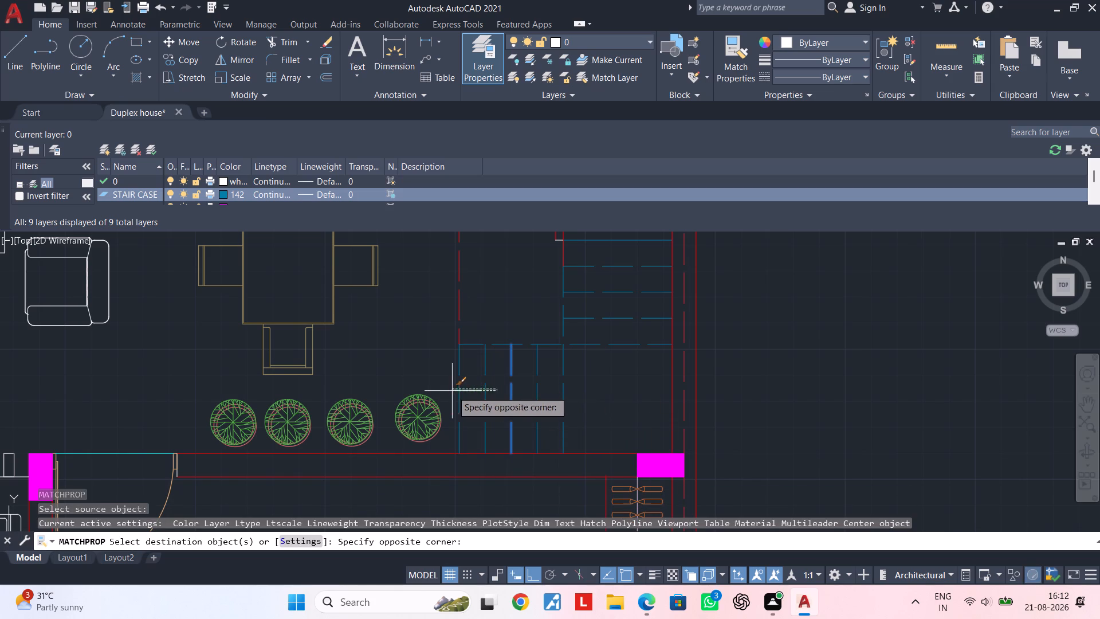
left_click(452, 391)
key("Escape")
key("Escape")
Set the colour of the double lines edging the stairwell along the upper and middle flights to yellow.
middle_click_drag(492, 319, 484, 365)
scroll(500, 334, "down", 1)
middle_click_drag(497, 337, 455, 434)
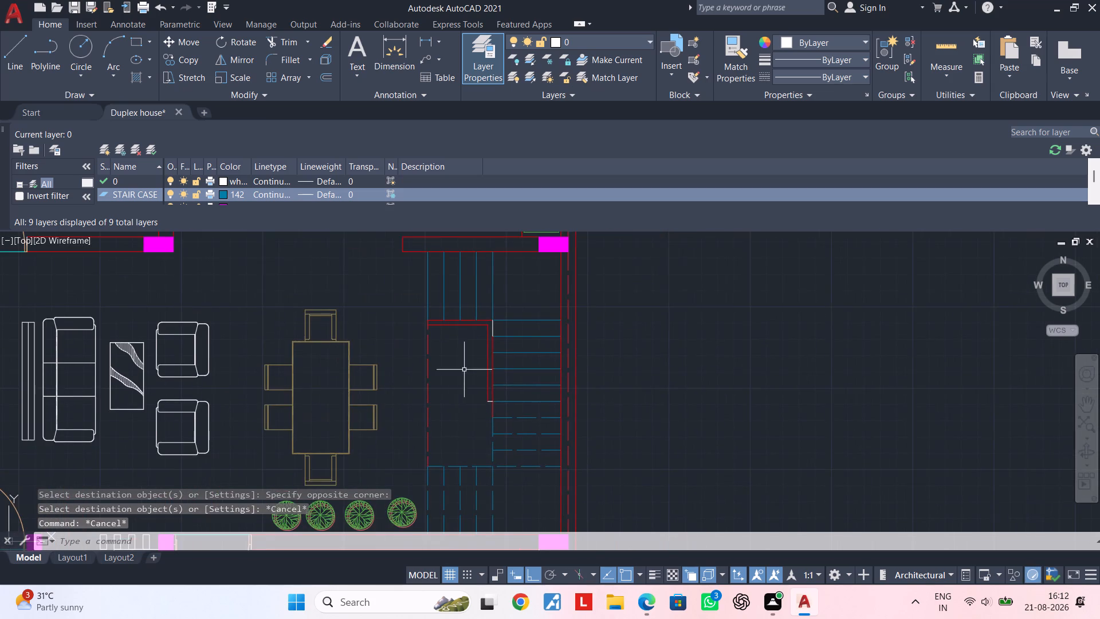
middle_click_drag(464, 375, 463, 389)
scroll(458, 351, "up", 3)
middle_click_drag(462, 317, 453, 395)
left_click(439, 389)
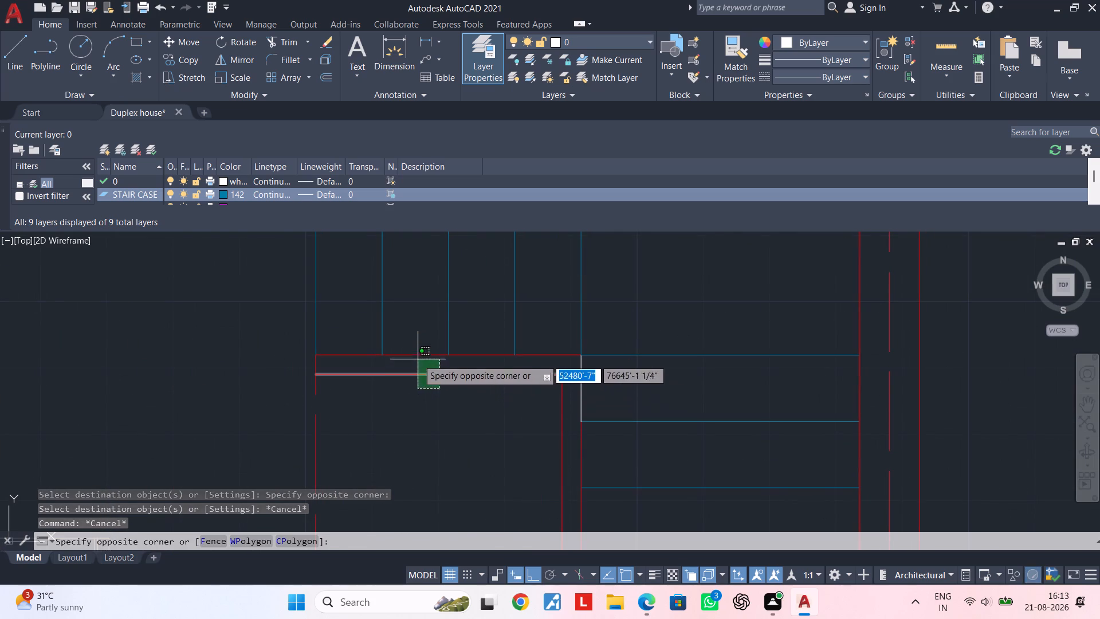
left_click(417, 351)
left_click(560, 395)
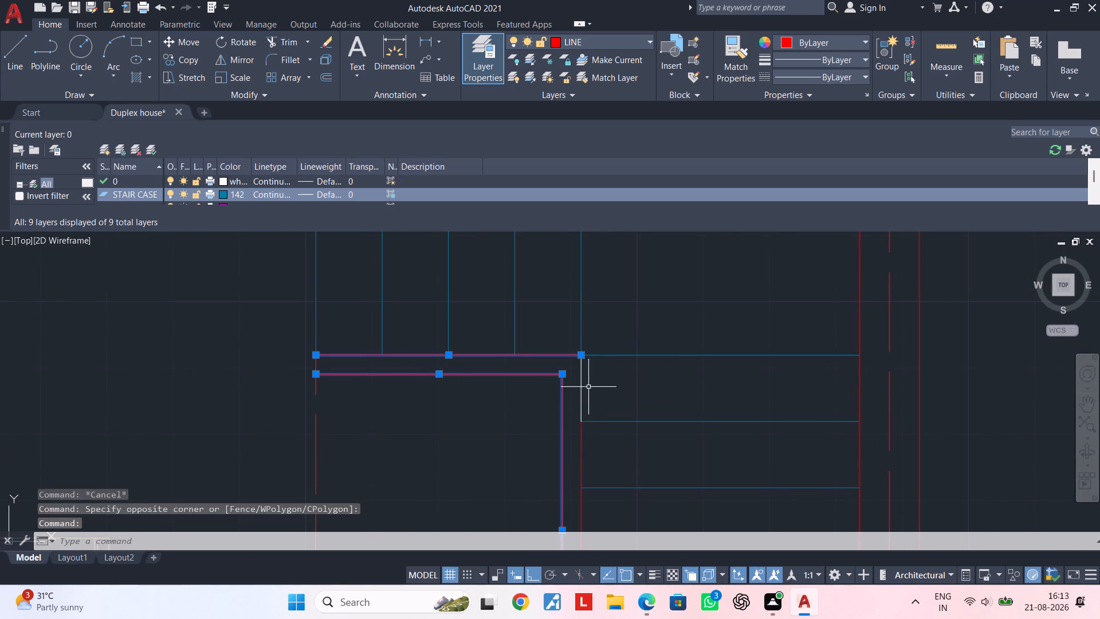
left_click(579, 388)
left_click(582, 437)
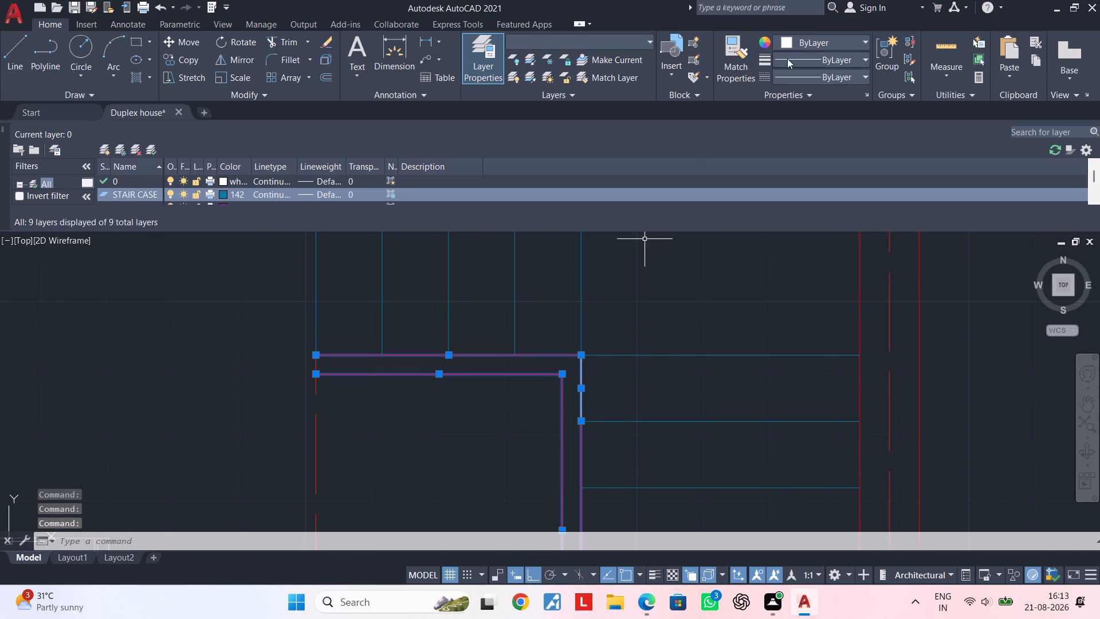
left_click(812, 37)
left_click(797, 193)
key("Escape")
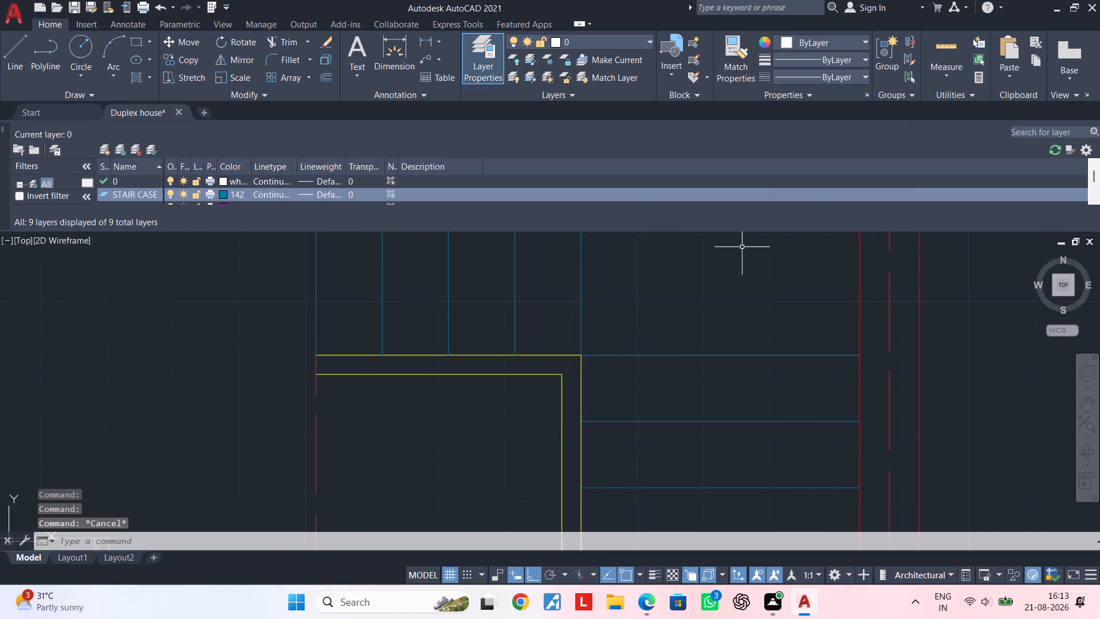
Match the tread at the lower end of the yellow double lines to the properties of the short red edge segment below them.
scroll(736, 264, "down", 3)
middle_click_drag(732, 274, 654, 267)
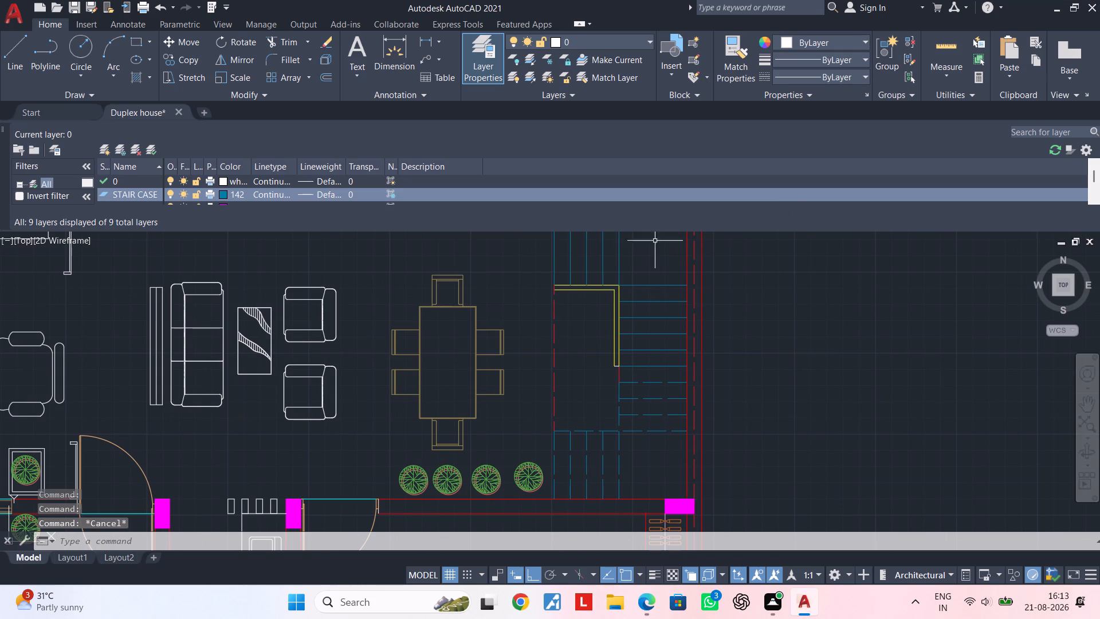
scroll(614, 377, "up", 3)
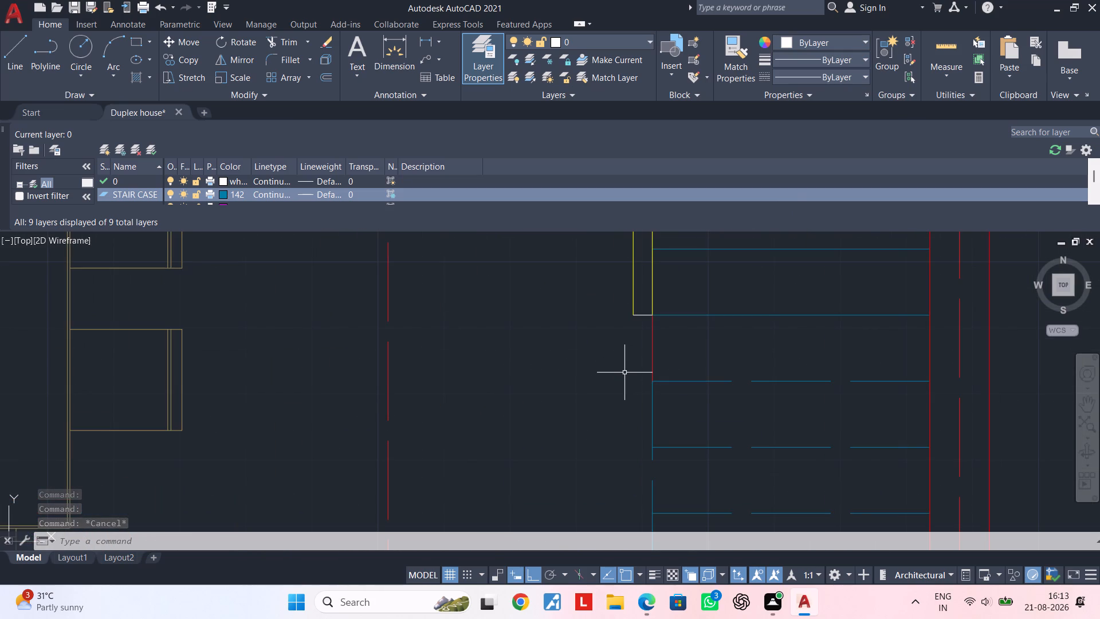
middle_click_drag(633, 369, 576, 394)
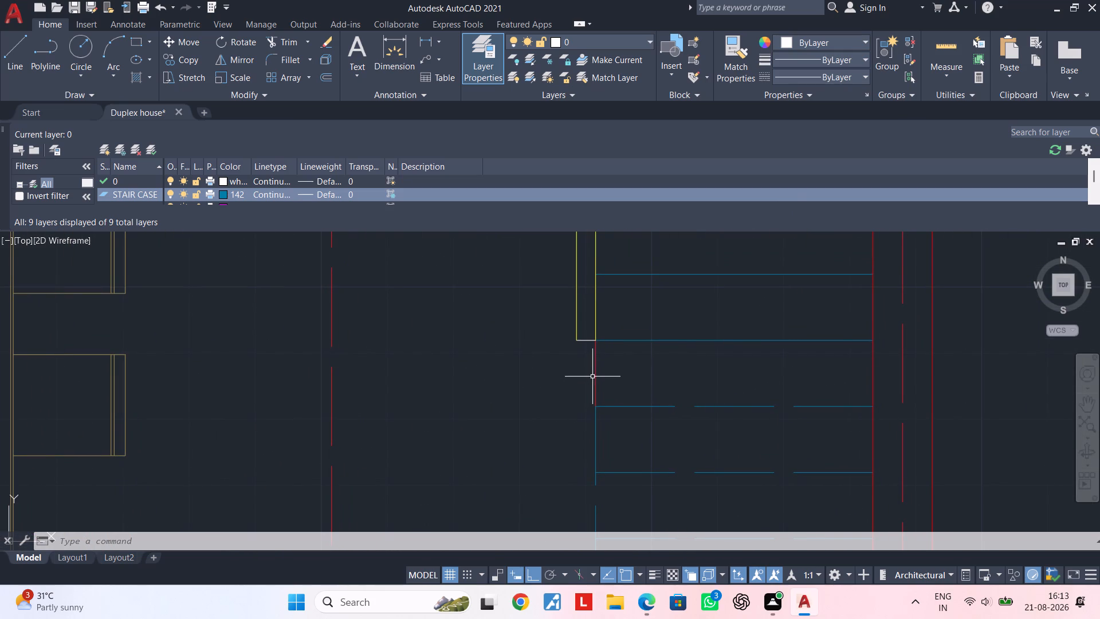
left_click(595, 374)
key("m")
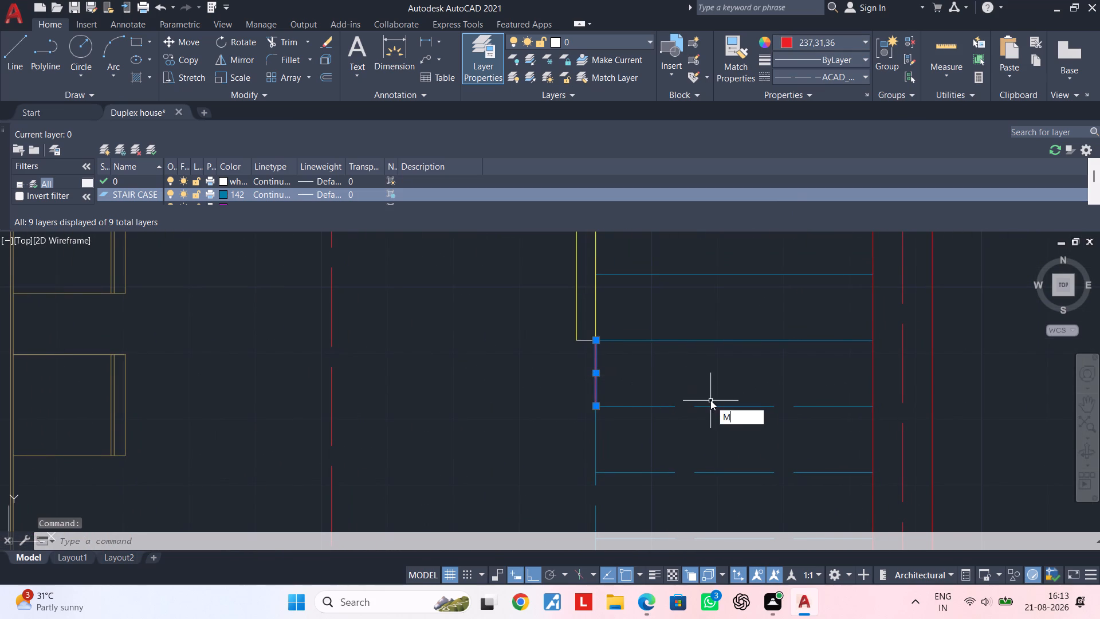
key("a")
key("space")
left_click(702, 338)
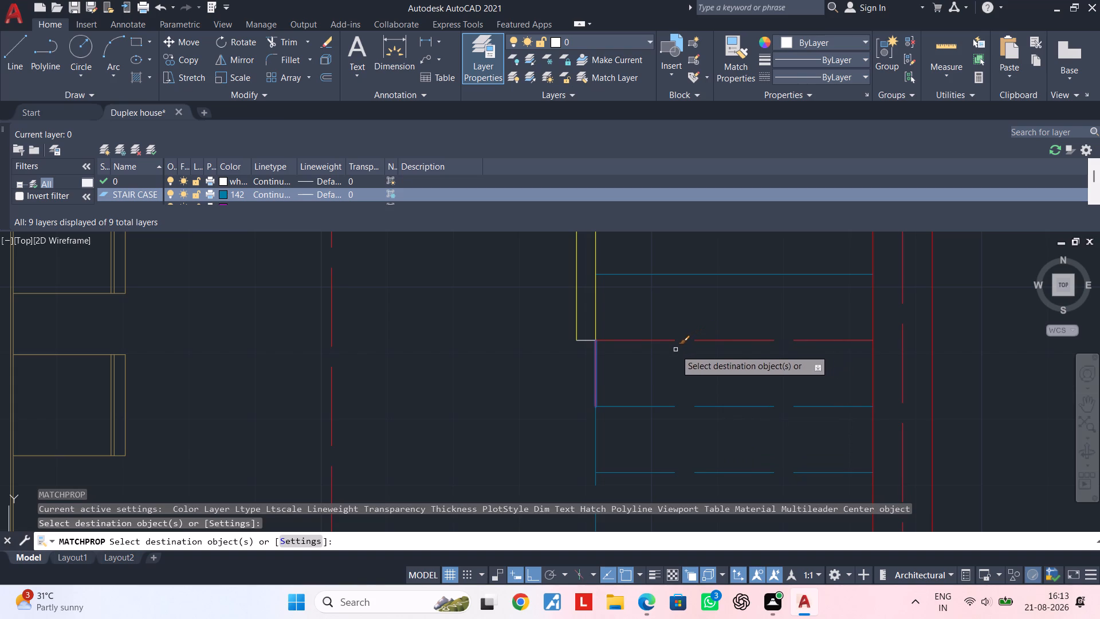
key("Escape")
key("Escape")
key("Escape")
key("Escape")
Match the short red edge segment below the yellow double lines to the properties of the adjacent dashed blue tread.
key("m")
key("a")
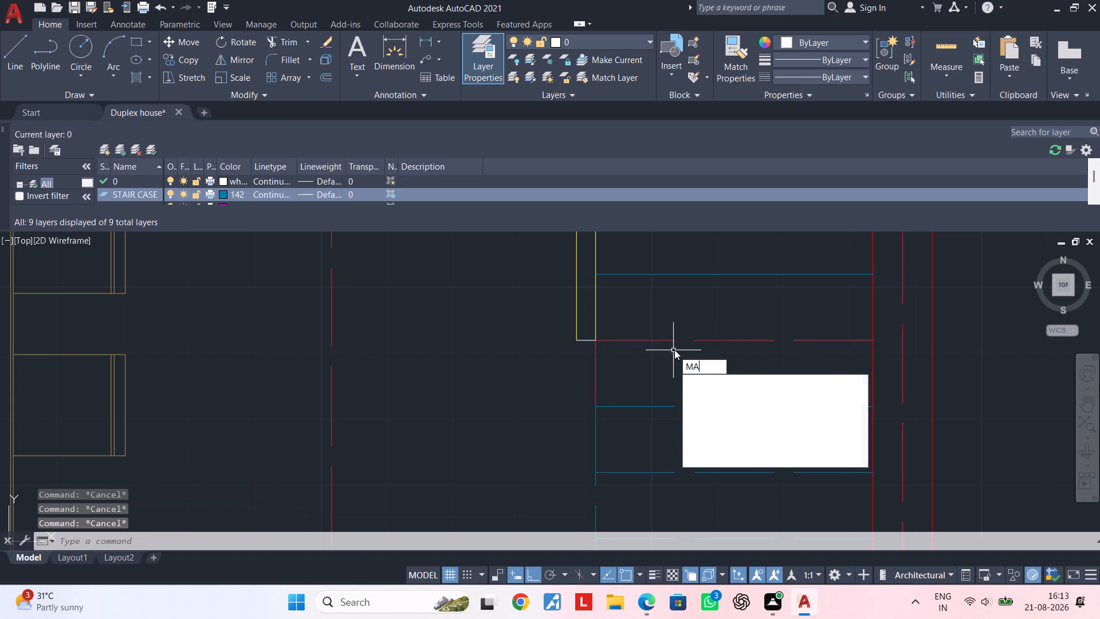
key("space")
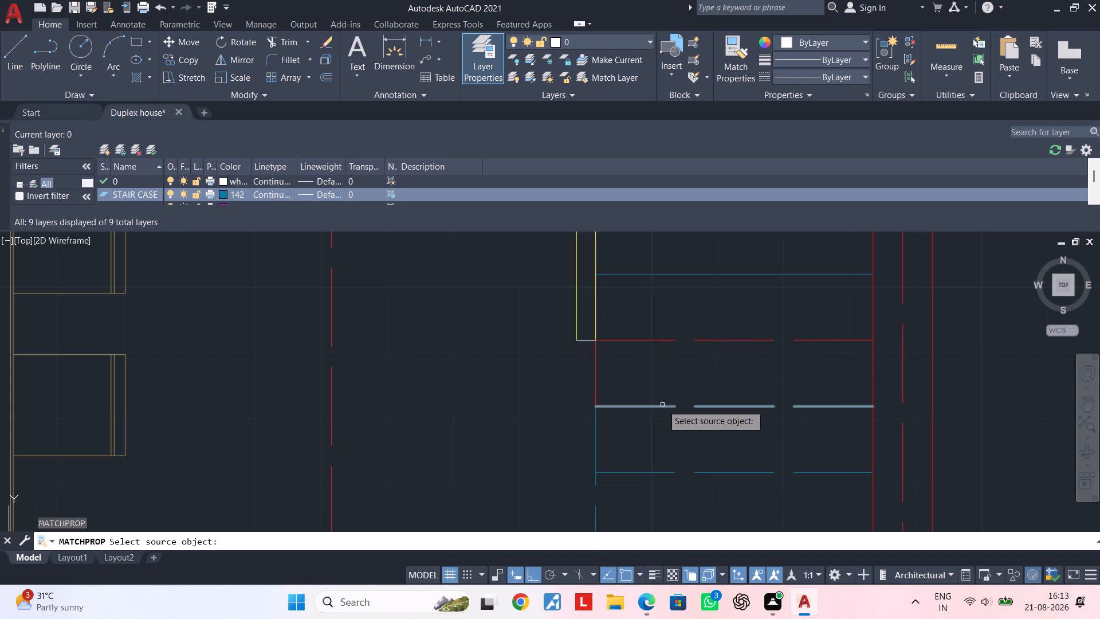
left_click(662, 405)
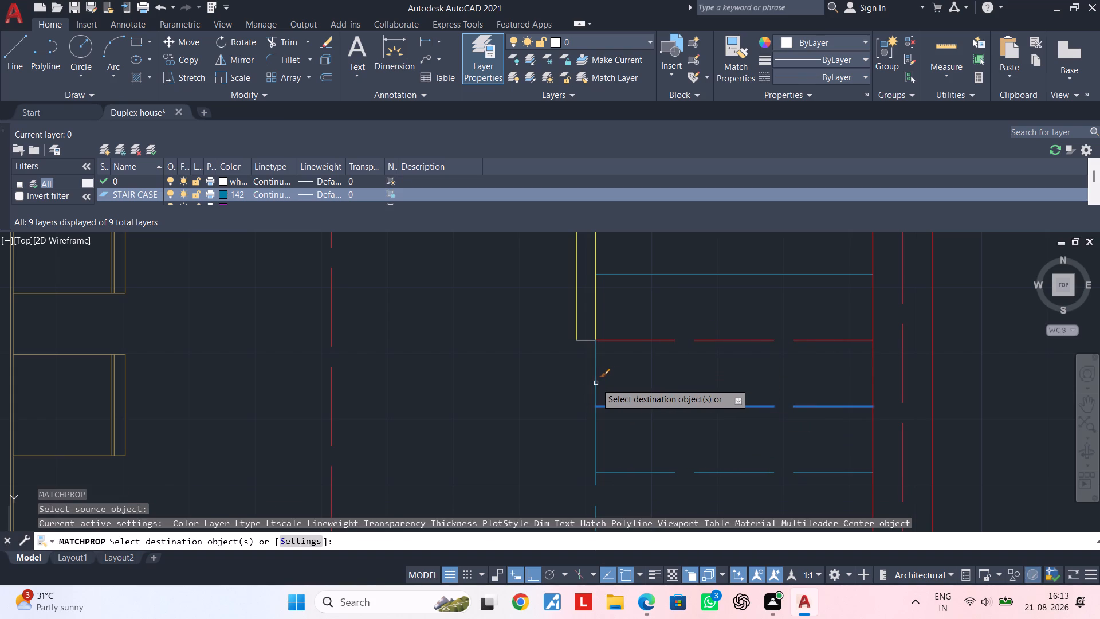
left_click(596, 383)
key("Escape")
key("Escape")
scroll(663, 367, "down", 2)
middle_click_drag(686, 369, 555, 422)
key("Escape")
key("Escape")
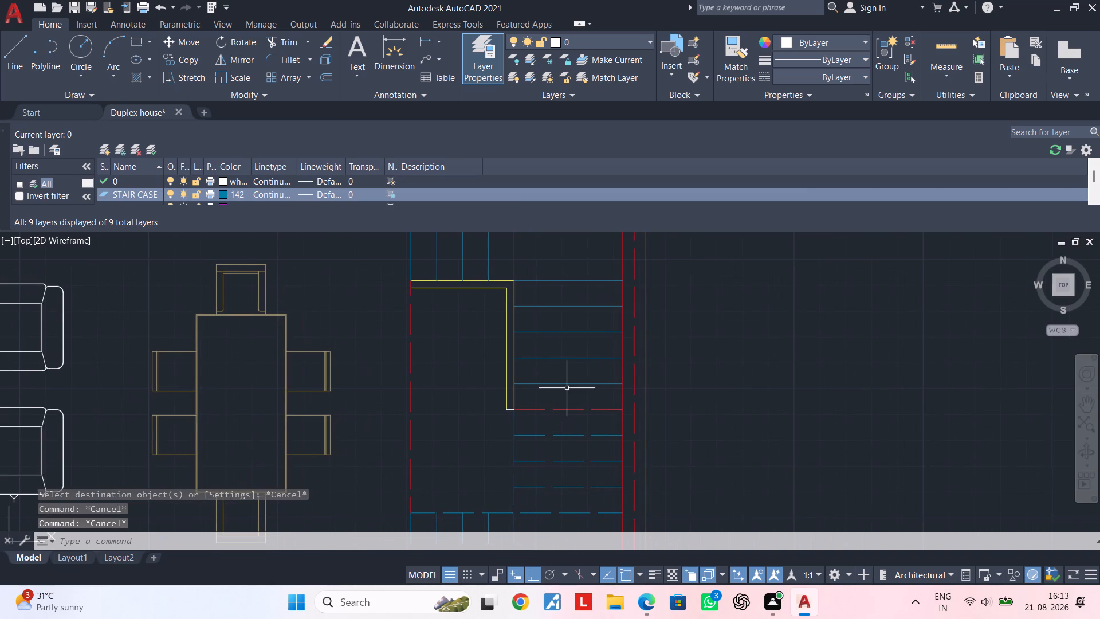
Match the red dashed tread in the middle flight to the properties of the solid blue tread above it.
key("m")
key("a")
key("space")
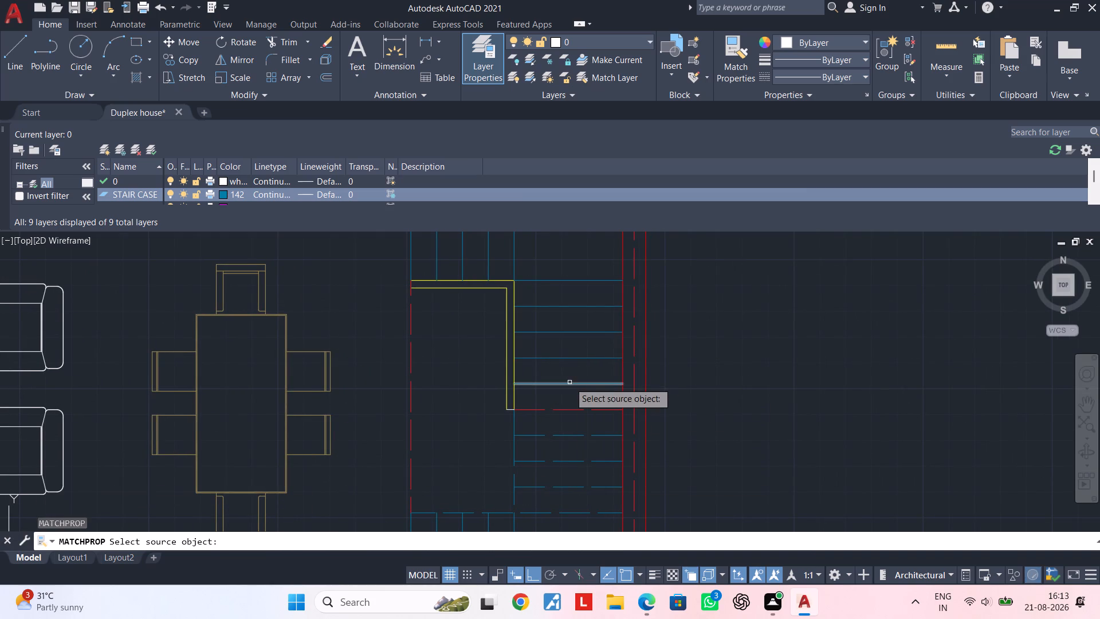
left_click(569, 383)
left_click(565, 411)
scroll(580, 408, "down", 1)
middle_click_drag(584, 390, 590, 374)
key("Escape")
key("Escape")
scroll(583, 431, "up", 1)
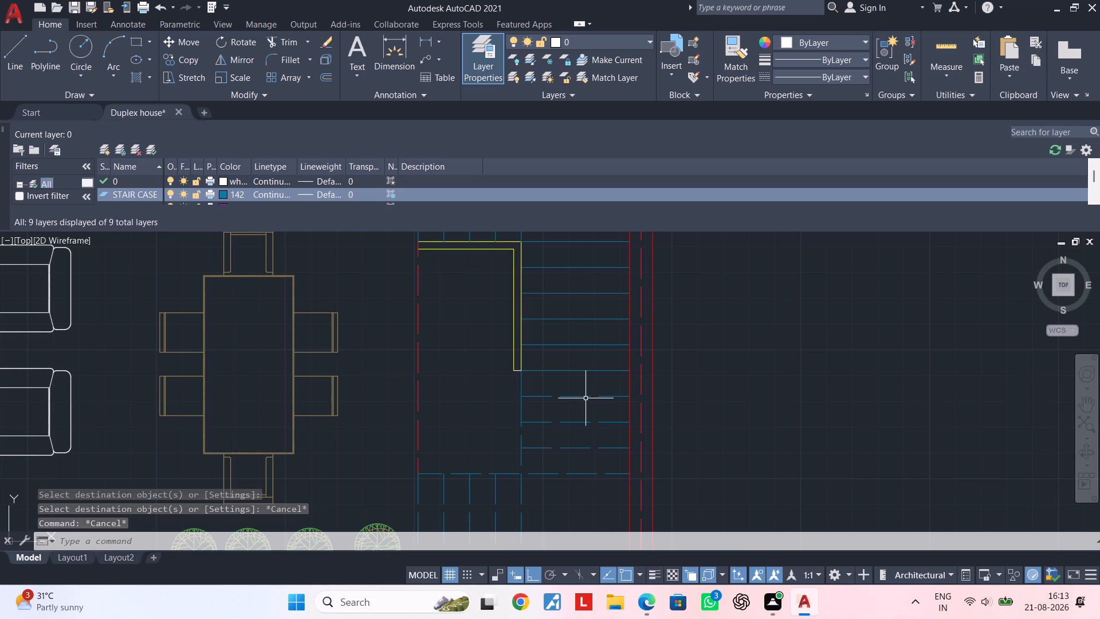
Match the tread at the lower end of the yellow double lines to the properties of the dashed blue tread below it.
scroll(584, 397, "up", 2)
middle_click_drag(591, 405, 569, 420)
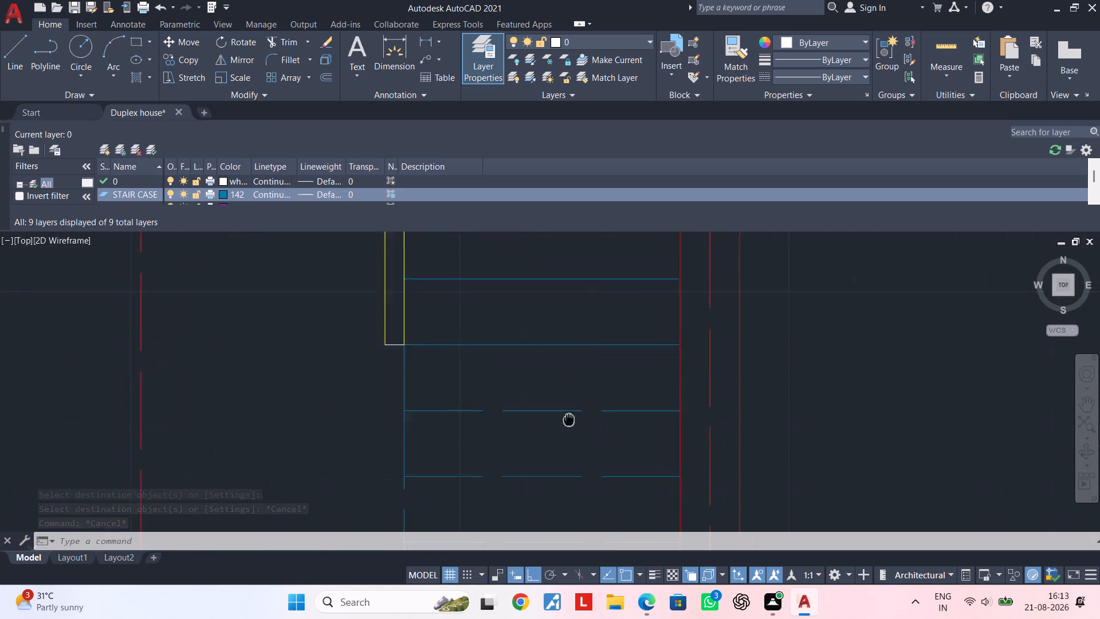
middle_click_drag(569, 420, 553, 425)
key("Escape")
key("m")
key("a")
key("space")
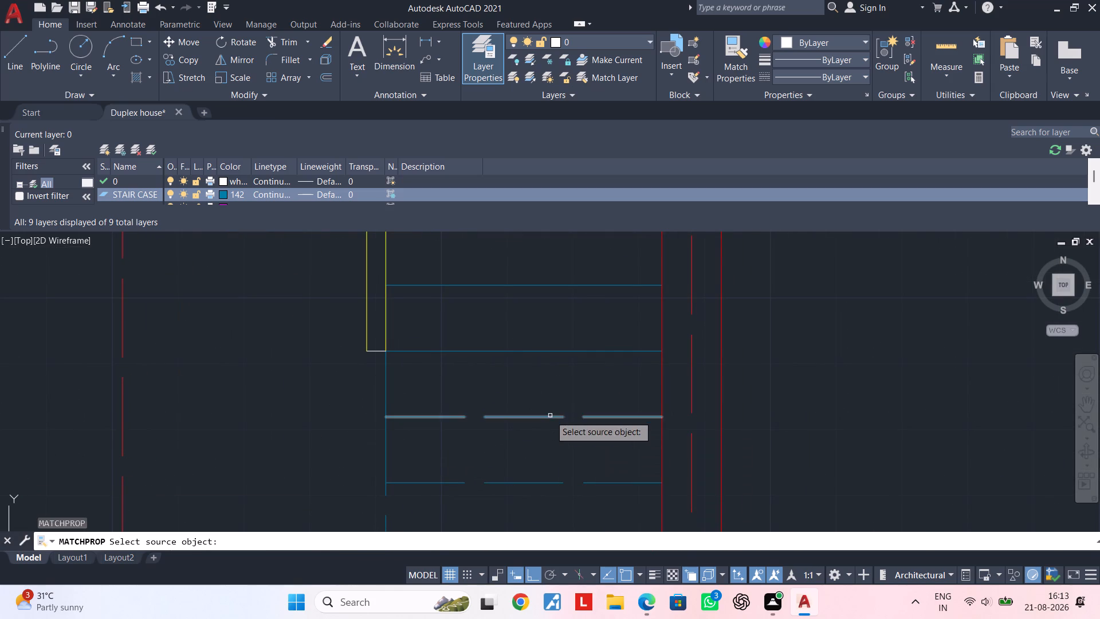
left_click(550, 416)
left_click(557, 351)
key("Escape")
key("Escape")
scroll(506, 331, "down", 1)
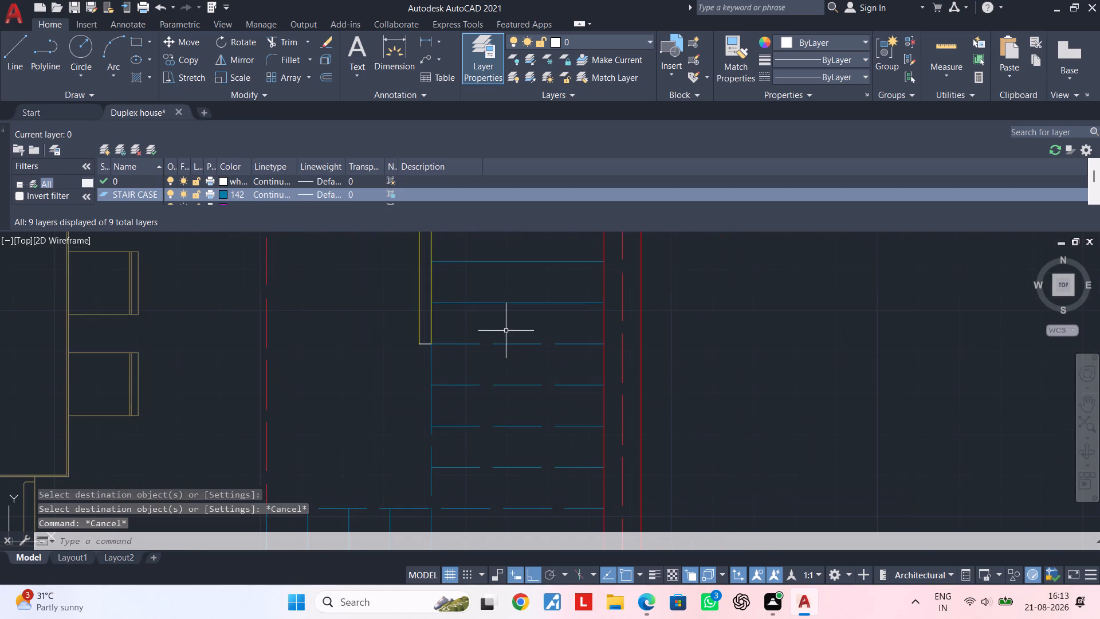
middle_click_drag(506, 332, 500, 416)
scroll(499, 402, "down", 1)
middle_click_drag(499, 405, 499, 418)
key("Escape")
key("Escape")
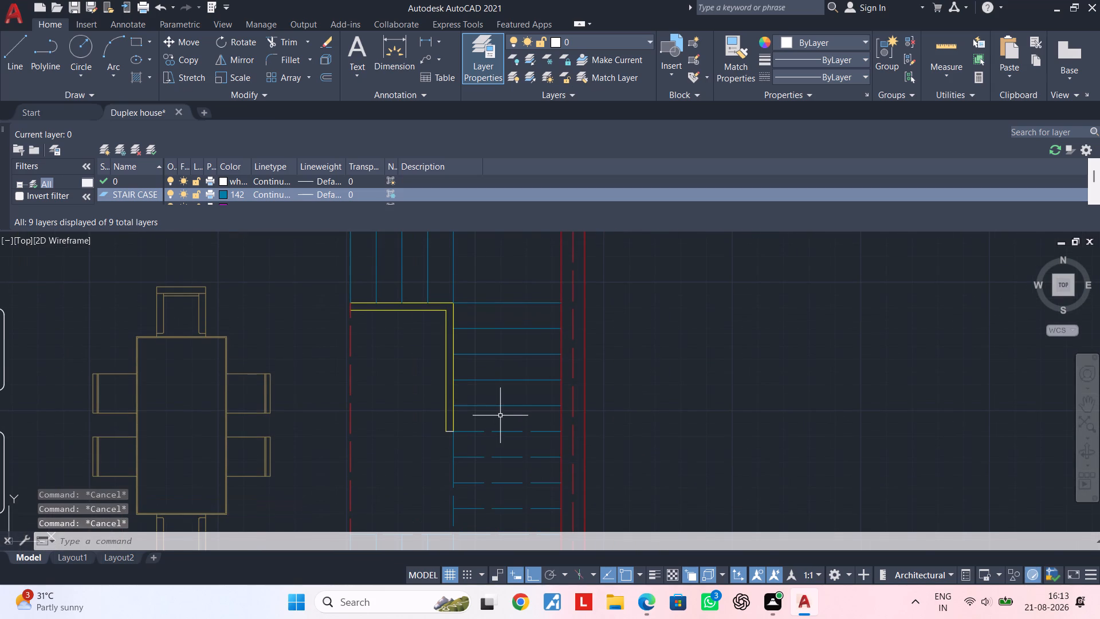
key("Escape")
Copy the third plant of the row below the dining table three times into the stairwell, stacked along the vertical yellow double line.
scroll(488, 413, "up", 1)
scroll(488, 413, "down", 2)
middle_click_drag(433, 412, 533, 362)
key("Escape")
key("Escape")
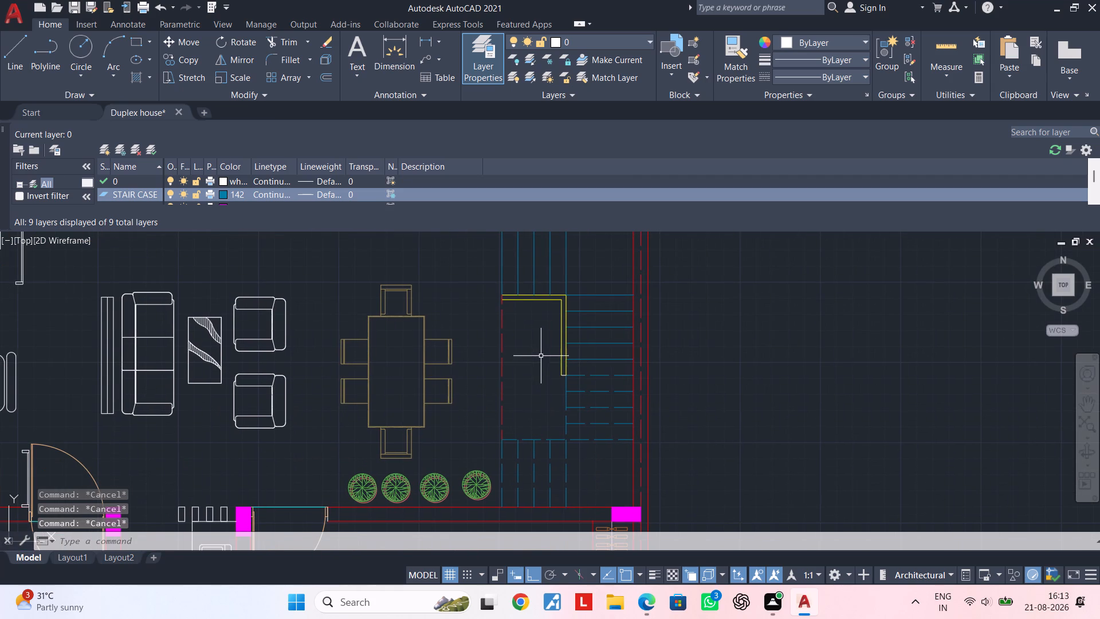
scroll(539, 379, "up", 2)
scroll(537, 384, "down", 1)
middle_click_drag(539, 384, 579, 325)
scroll(575, 328, "down", 2)
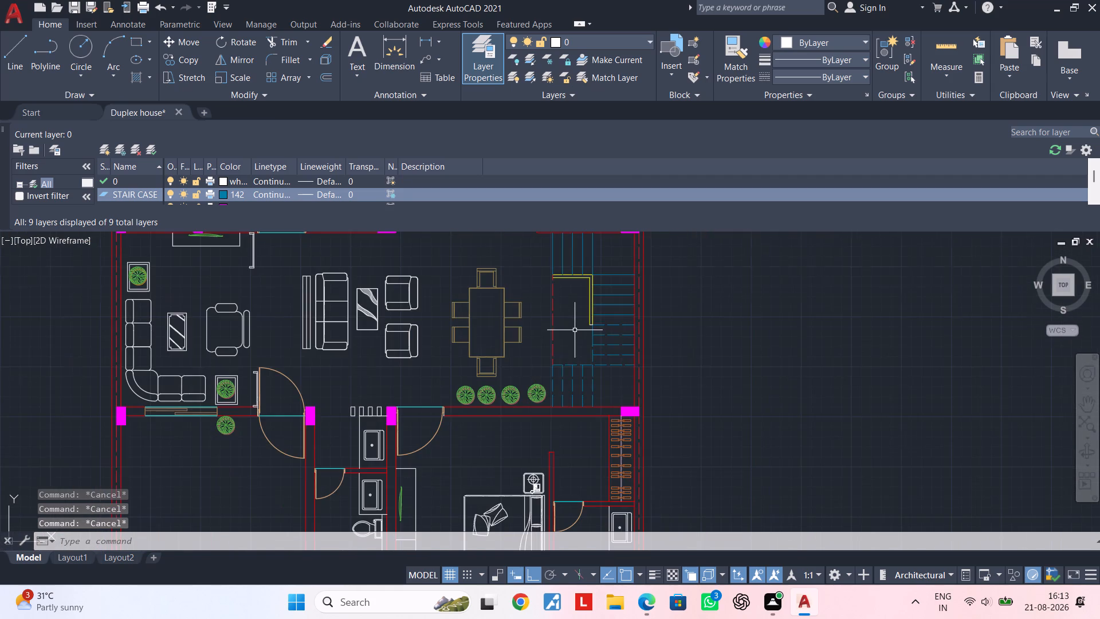
scroll(508, 397, "up", 3)
left_click(469, 356)
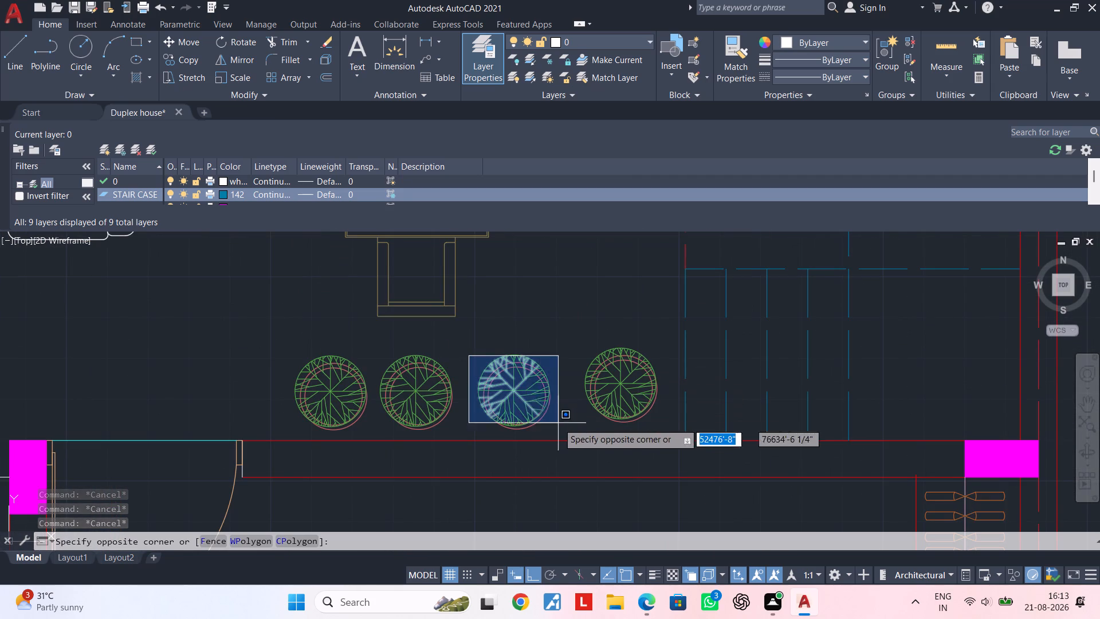
left_click(563, 432)
key("c")
type("O")
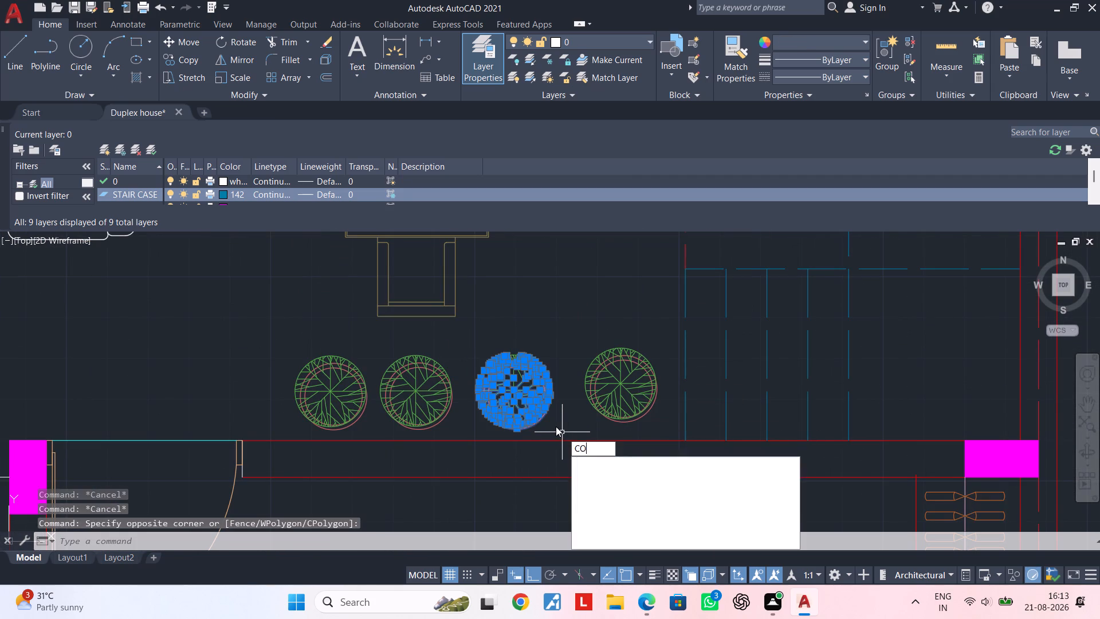
key("space")
left_click(527, 417)
scroll(567, 347, "down", 2)
middle_click_drag(568, 348, 545, 420)
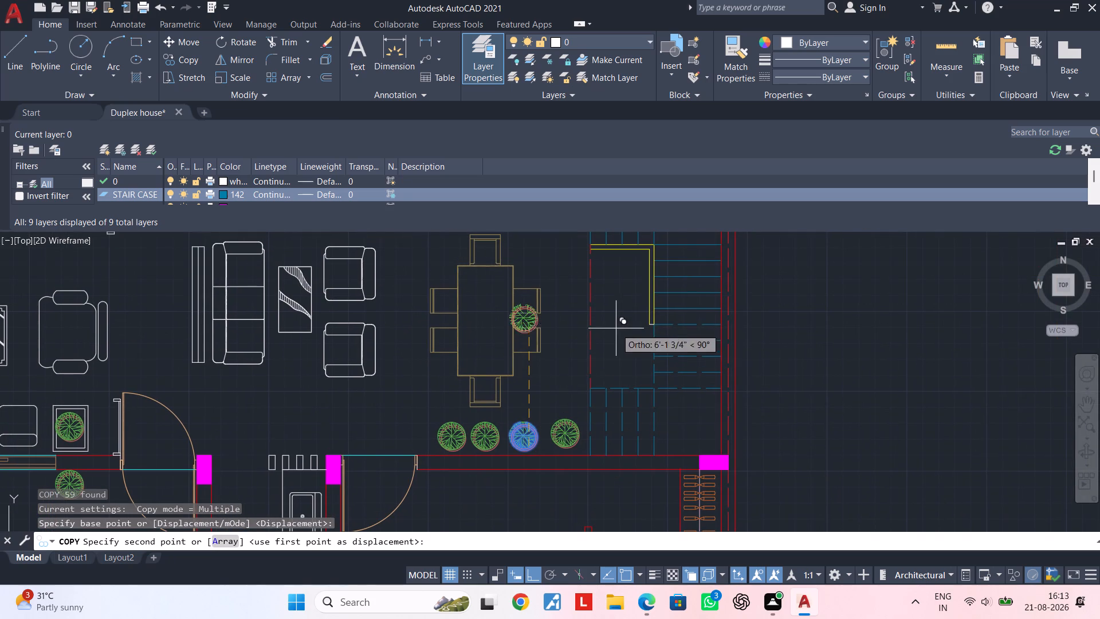
left_click(533, 567)
scroll(631, 299, "up", 1)
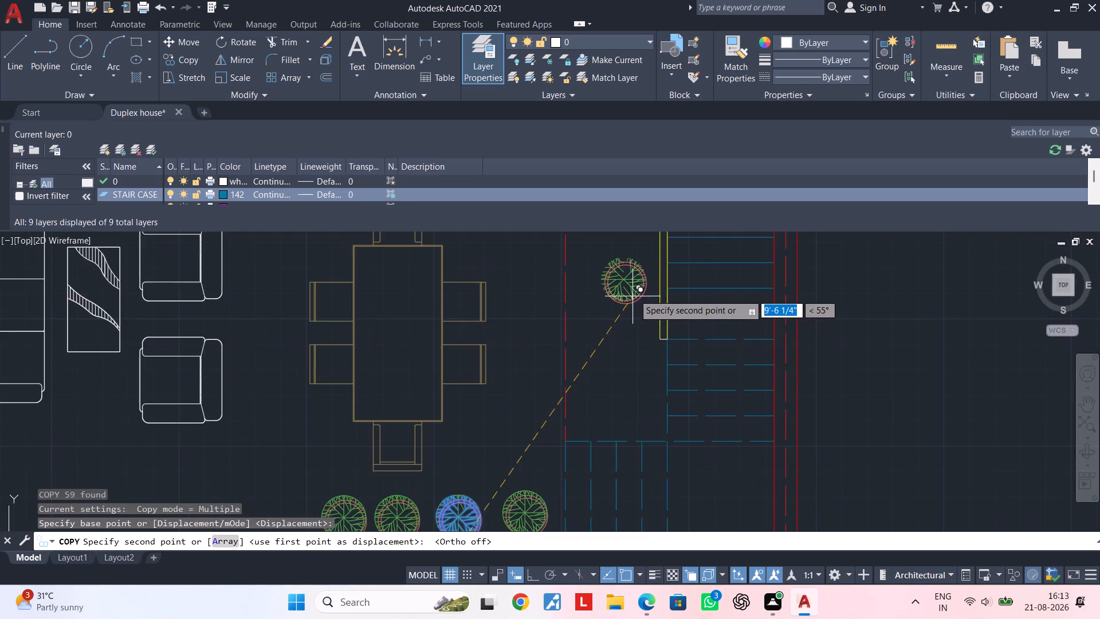
middle_click_drag(632, 312, 599, 406)
scroll(603, 353, "up", 2)
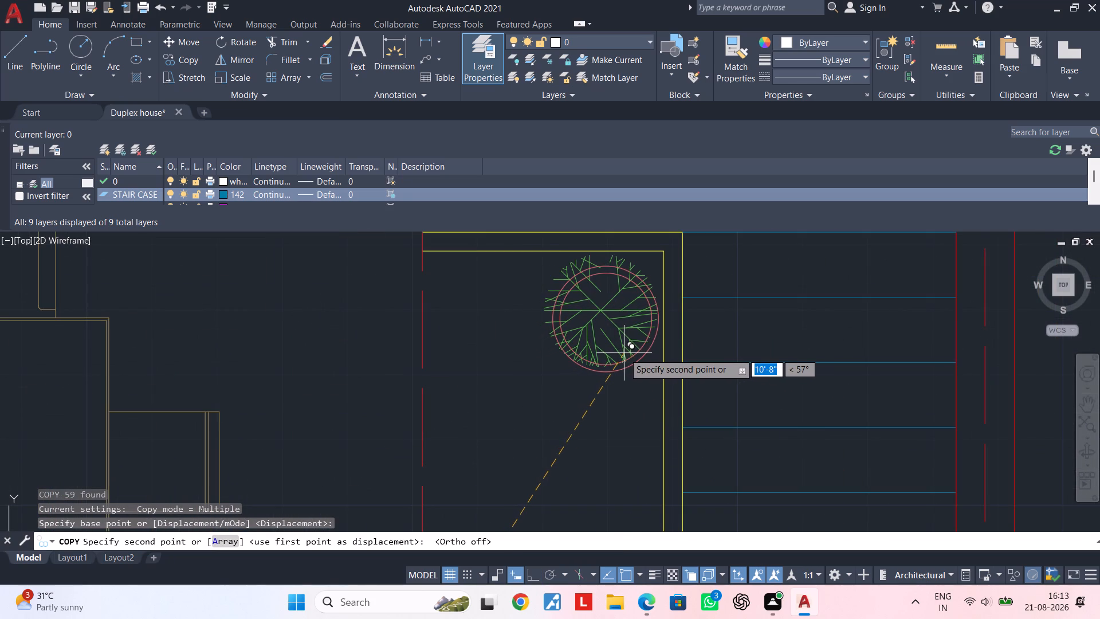
left_click(624, 353)
scroll(619, 386, "down", 2)
middle_click_drag(616, 372, 614, 306)
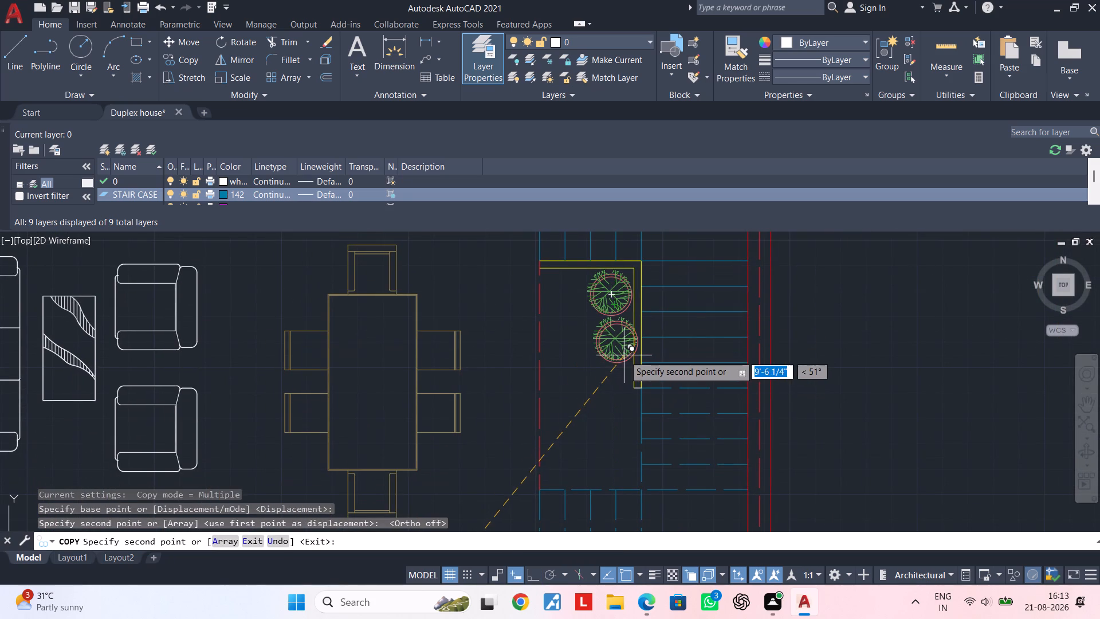
left_click(624, 355)
left_click(623, 399)
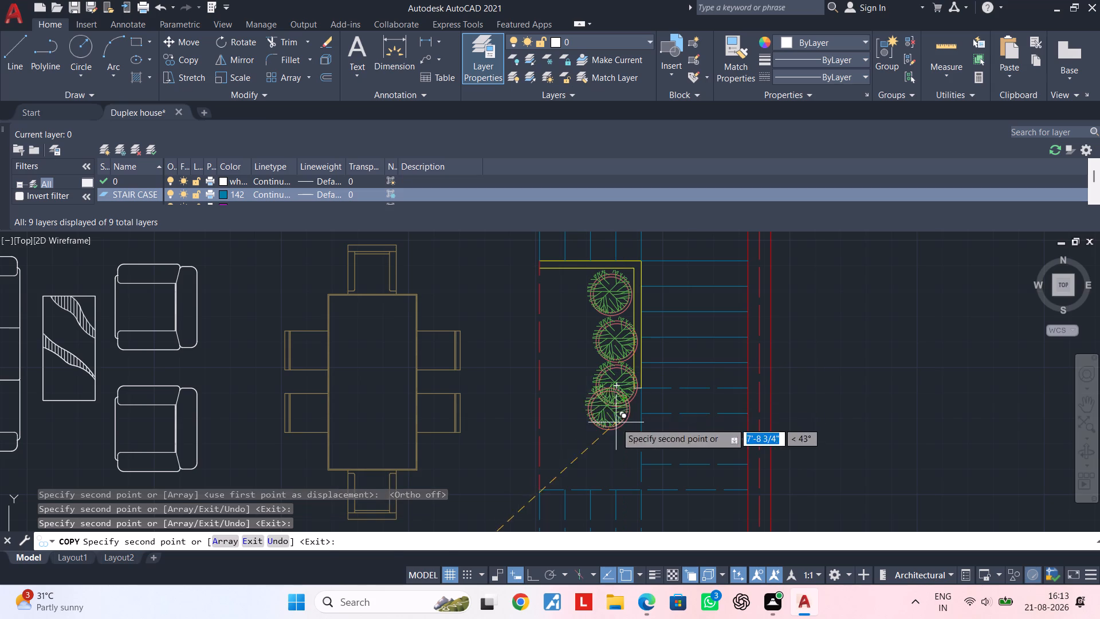
key("Escape")
key("Escape")
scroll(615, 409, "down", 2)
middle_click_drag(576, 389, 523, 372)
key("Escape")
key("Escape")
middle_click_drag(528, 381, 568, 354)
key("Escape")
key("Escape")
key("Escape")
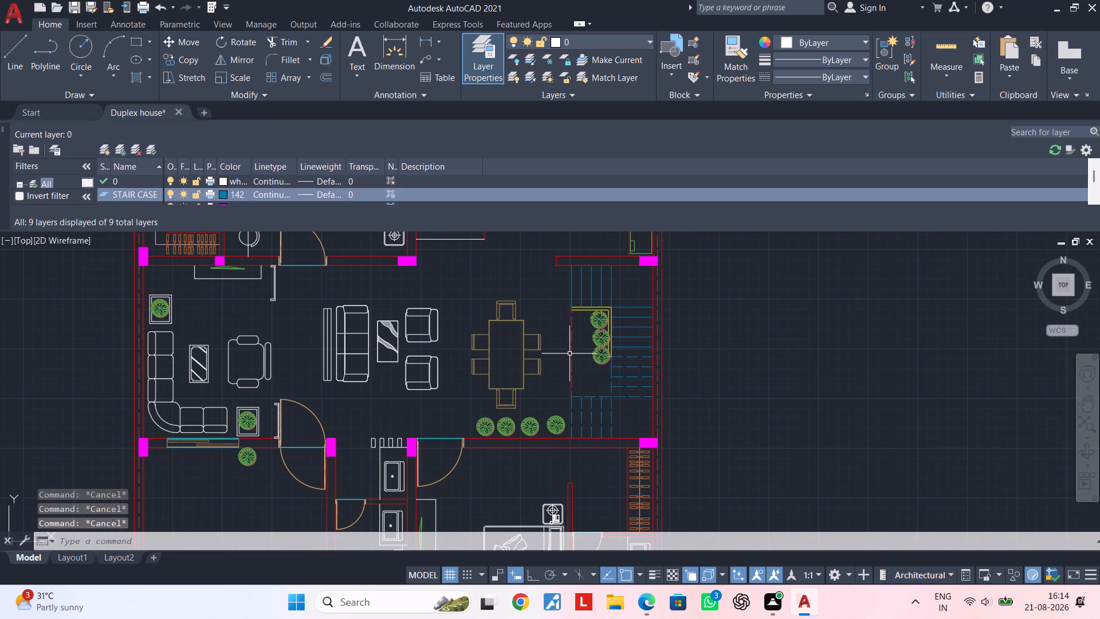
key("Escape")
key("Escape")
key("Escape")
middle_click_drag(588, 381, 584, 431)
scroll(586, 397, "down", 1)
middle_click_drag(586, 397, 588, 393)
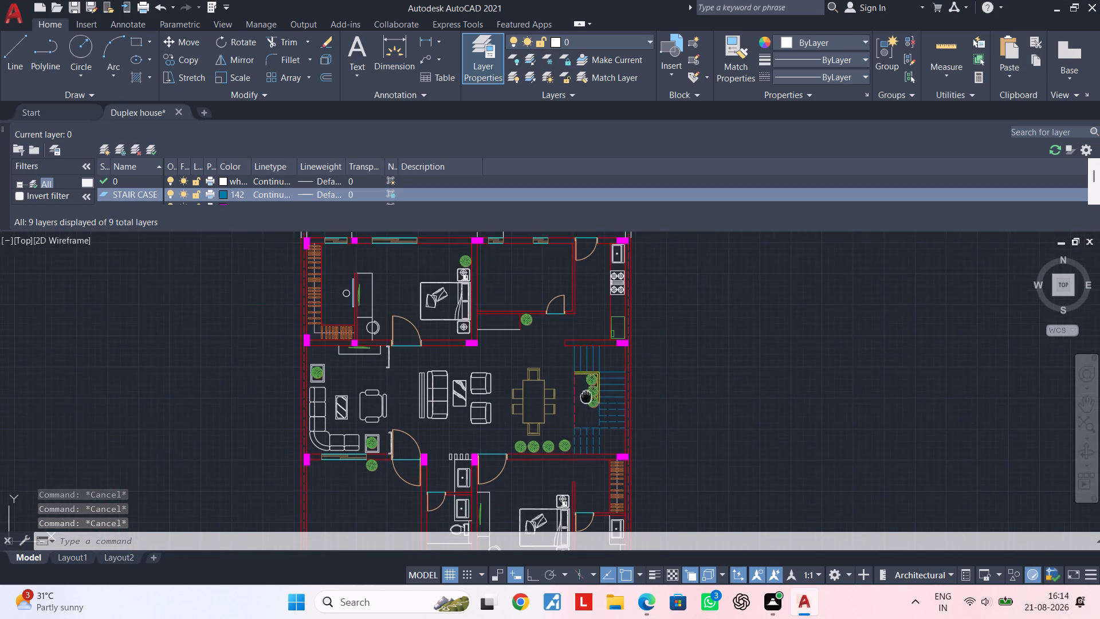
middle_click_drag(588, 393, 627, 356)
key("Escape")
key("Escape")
Set the colour of the red dashed line on the stairwell's dining side to a pale violet-blue.
scroll(633, 312, "up", 3)
scroll(624, 315, "down", 1)
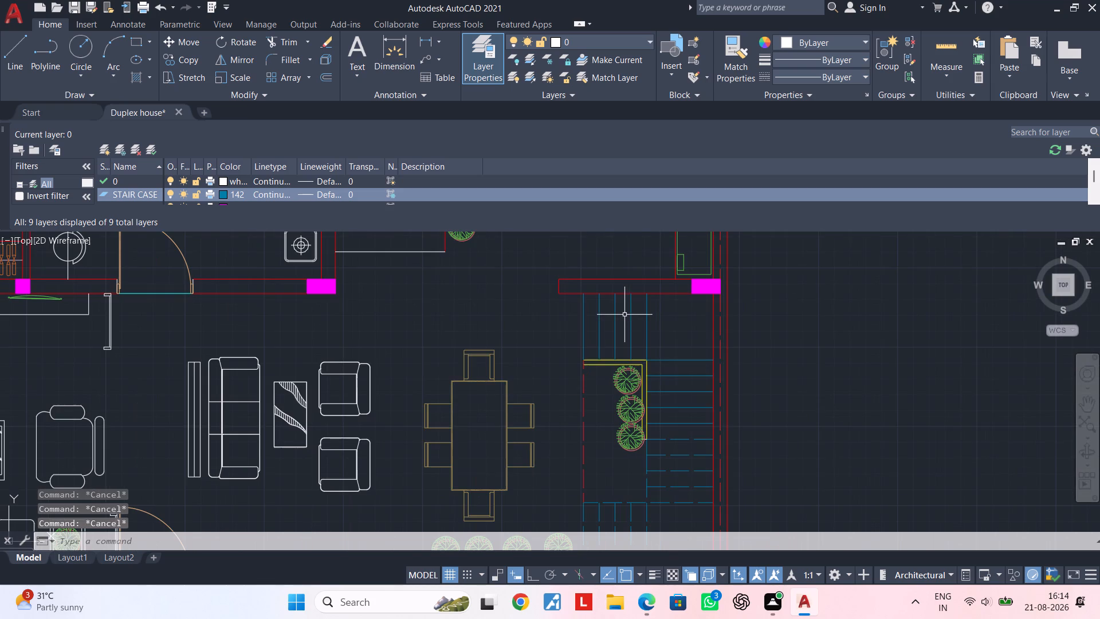
scroll(605, 354, "down", 1)
middle_click_drag(605, 351, 617, 330)
scroll(612, 354, "up", 3)
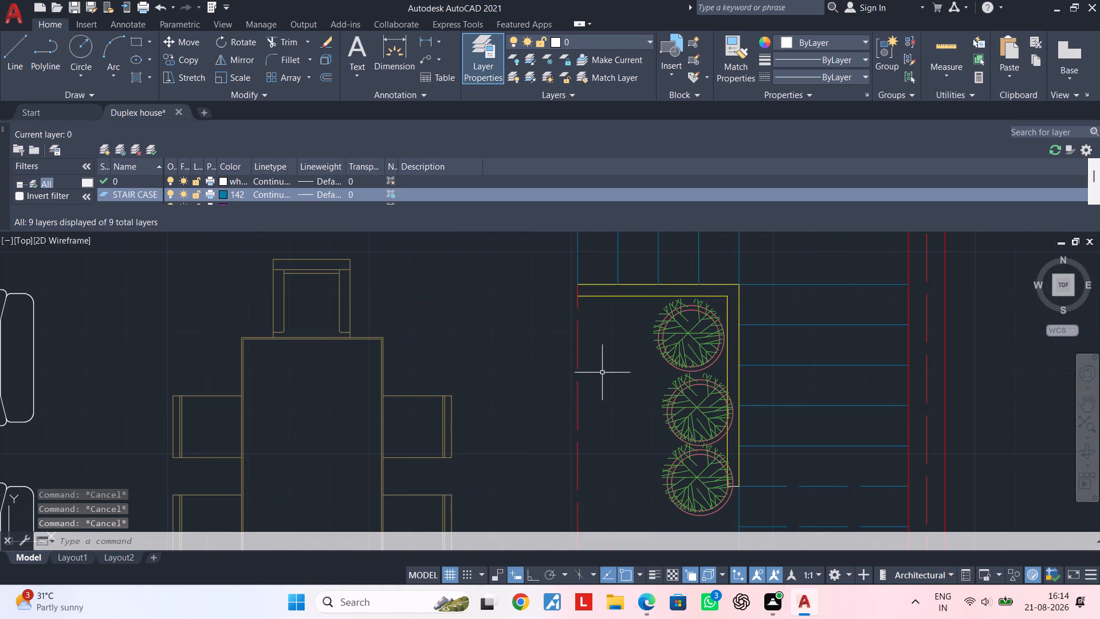
left_click(602, 373)
left_click(563, 386)
left_click(804, 43)
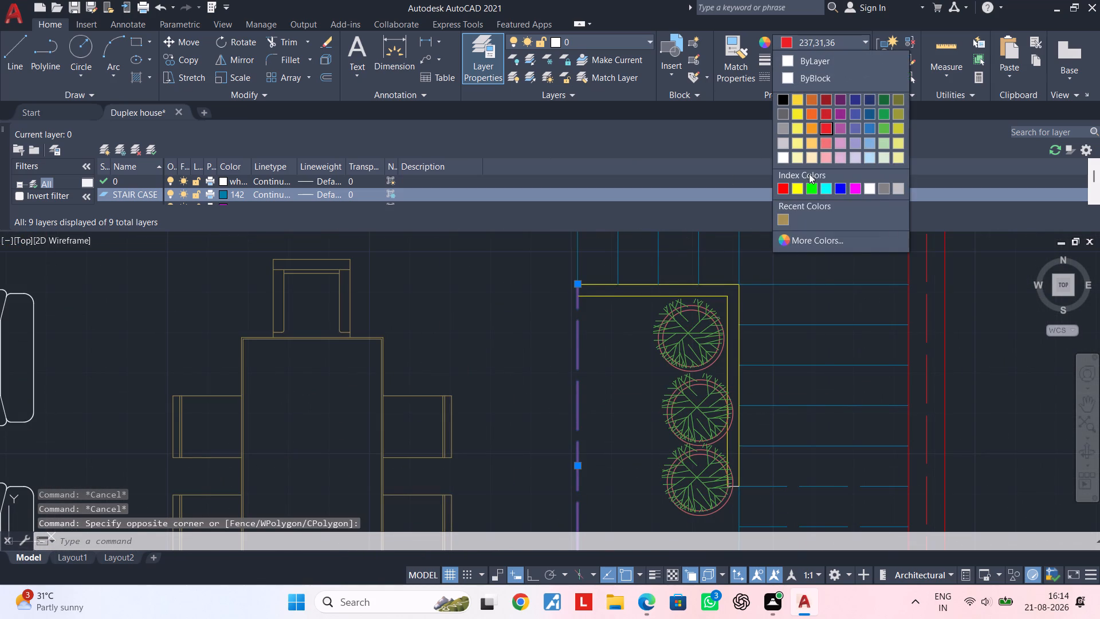
left_click(856, 147)
key("Escape")
scroll(752, 316, "down", 2)
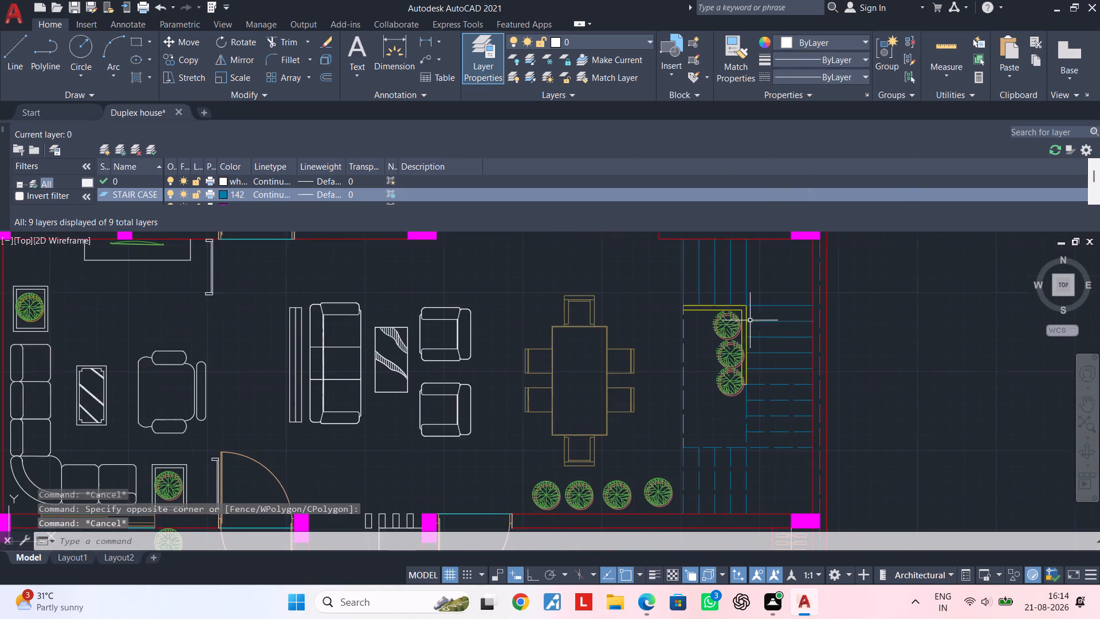
Examine the floor plan from the staircase and living area through the lower rooms to the open area at the front.
middle_click_drag(744, 321, 608, 315)
key("Escape")
scroll(579, 331, "down", 2)
middle_click_drag(581, 331, 738, 320)
scroll(775, 393, "up", 2)
middle_click_drag(709, 365, 713, 362)
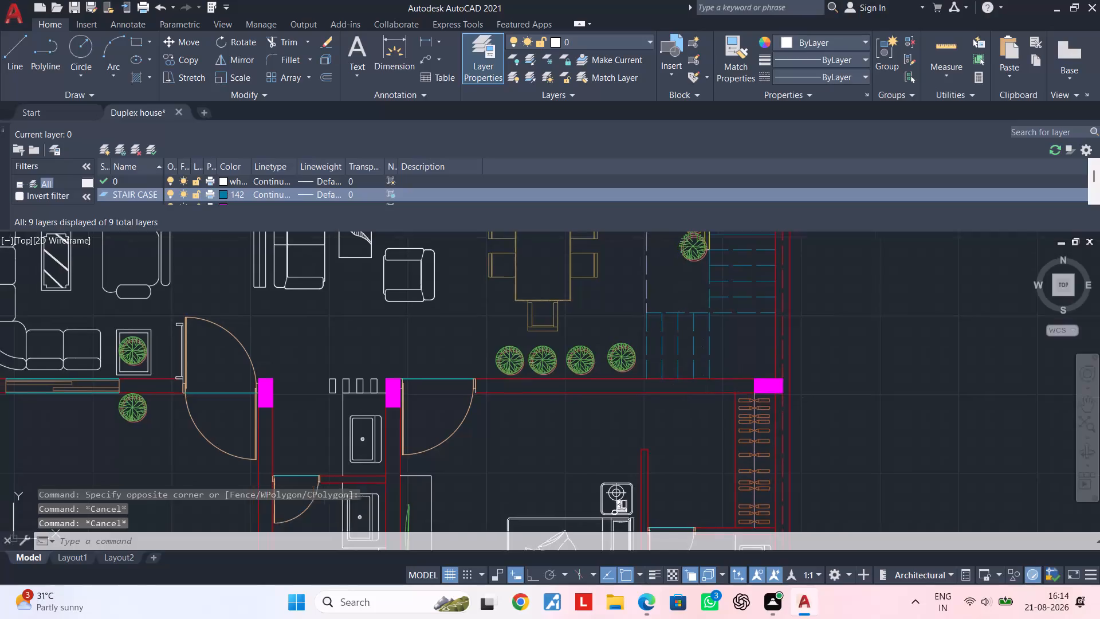
middle_click_drag(713, 362, 801, 328)
scroll(774, 385, "up", 1)
middle_click_drag(703, 406, 901, 377)
scroll(715, 352, "down", 1)
middle_click_drag(640, 383, 591, 418)
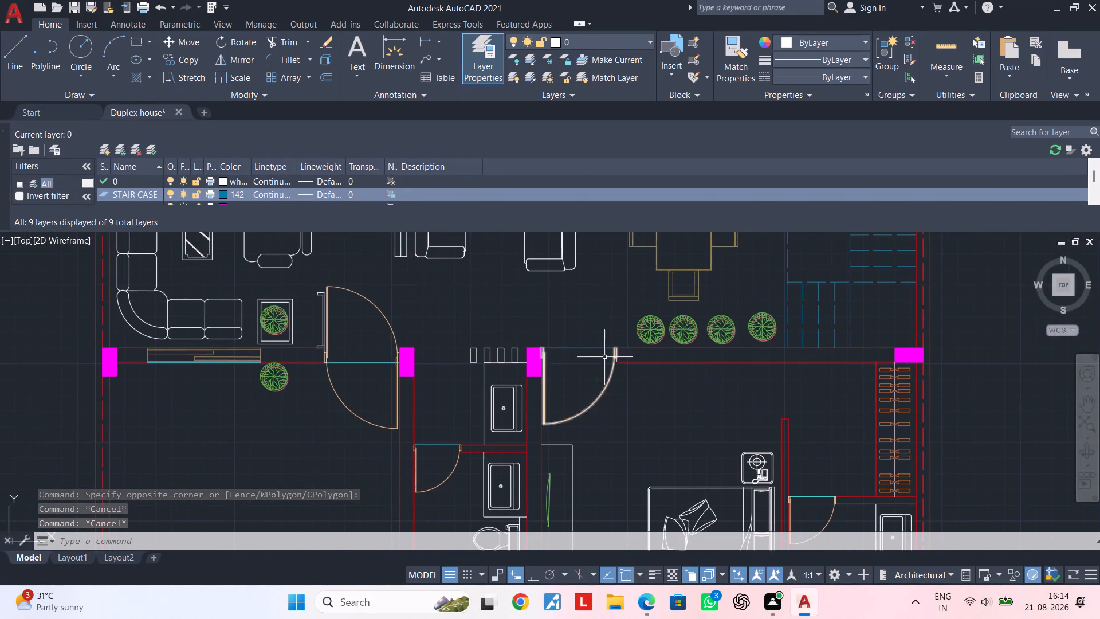
scroll(603, 335, "down", 2)
middle_click_drag(588, 341, 474, 413)
middle_click_drag(505, 393, 670, 324)
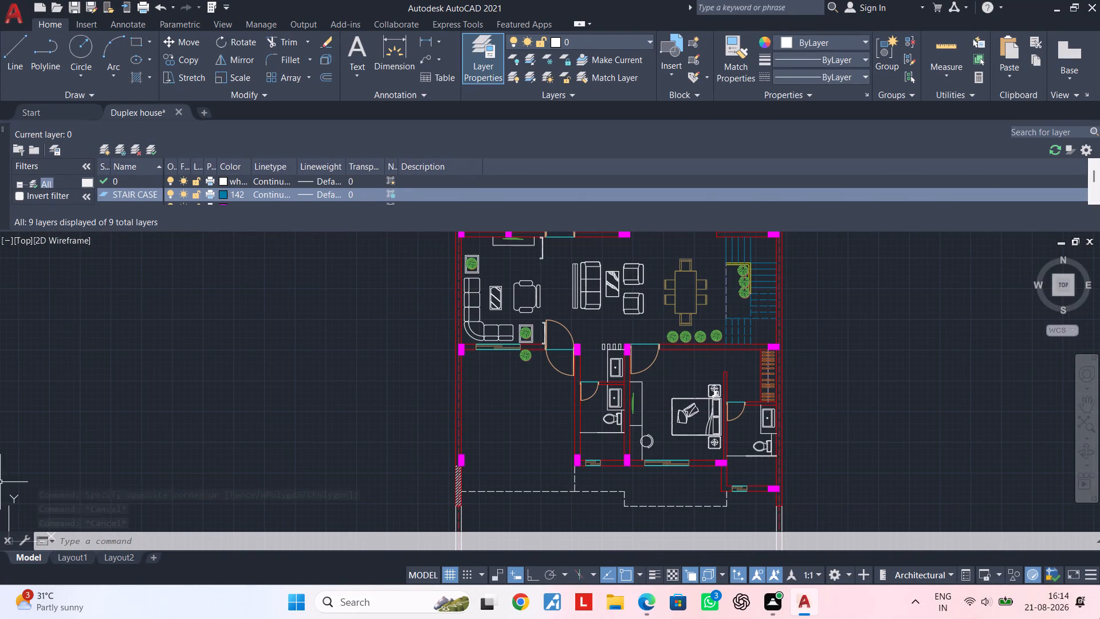
middle_click_drag(509, 424, 527, 341)
key("Escape")
key("Escape")
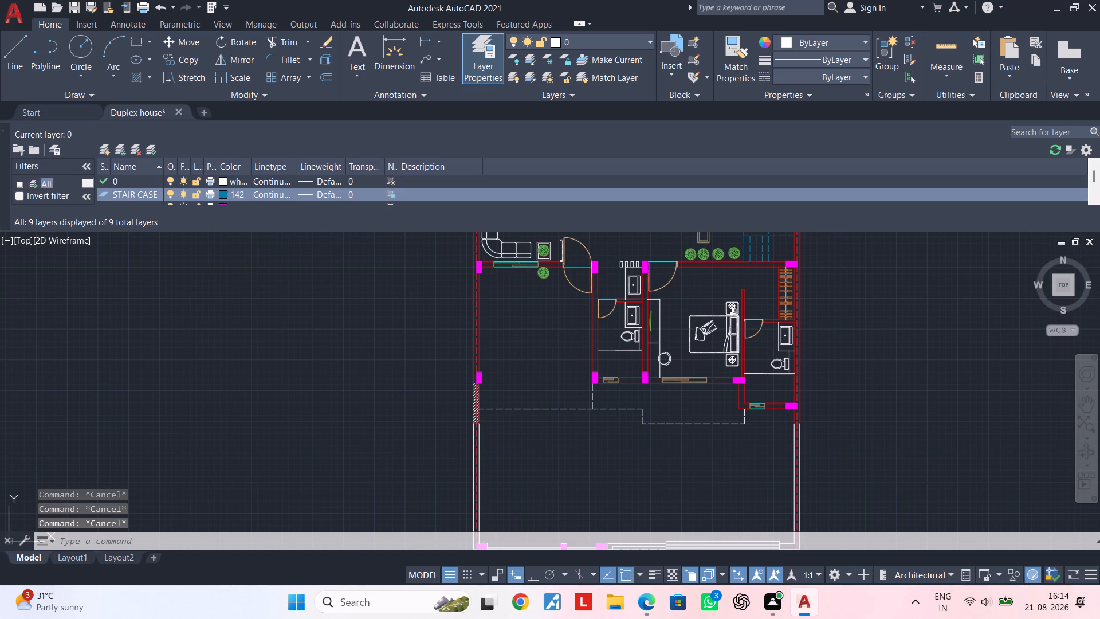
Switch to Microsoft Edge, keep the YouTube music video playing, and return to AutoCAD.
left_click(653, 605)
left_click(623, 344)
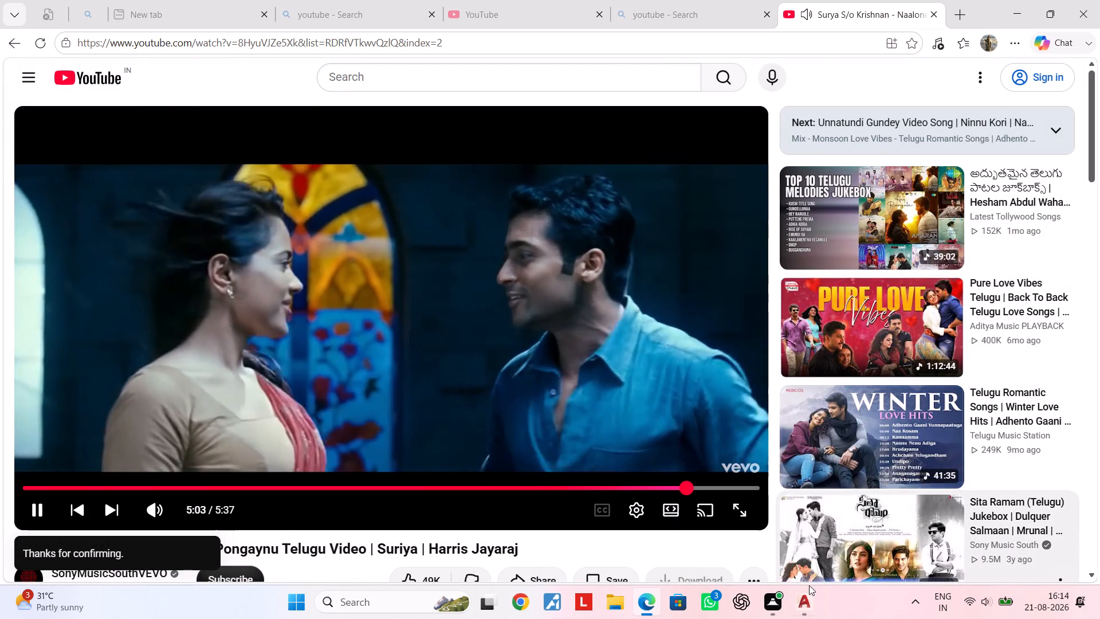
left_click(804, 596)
Close the Layer Properties Manager to free up the drawing area.
middle_click_drag(643, 461, 640, 574)
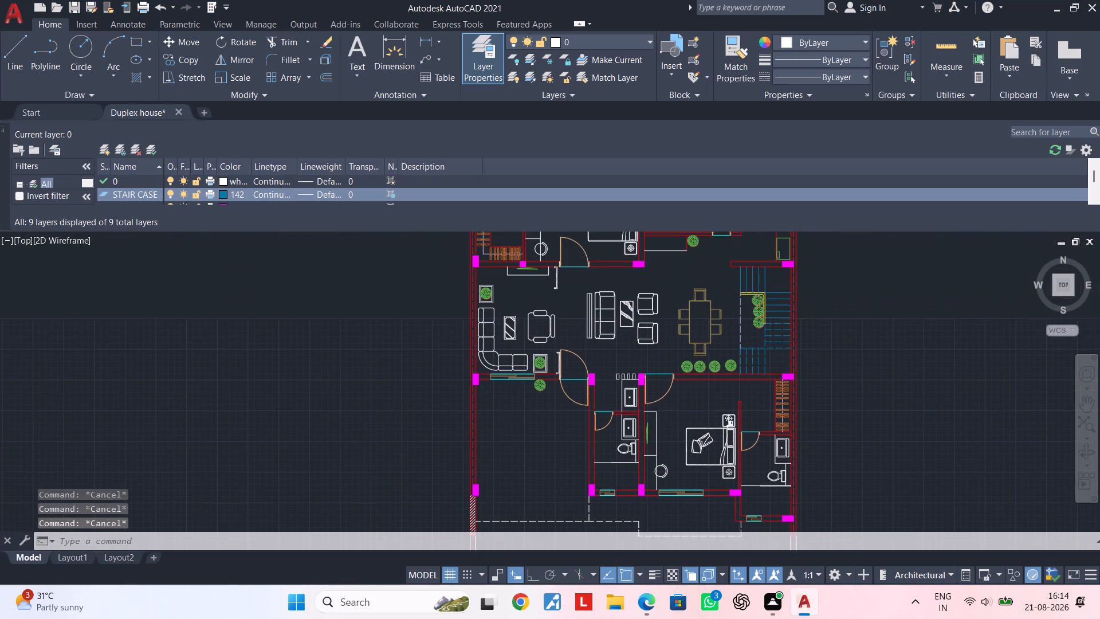
middle_click_drag(640, 574, 640, 576)
scroll(557, 458, "up", 1)
middle_click_drag(555, 461, 529, 484)
key("Escape")
key("Escape")
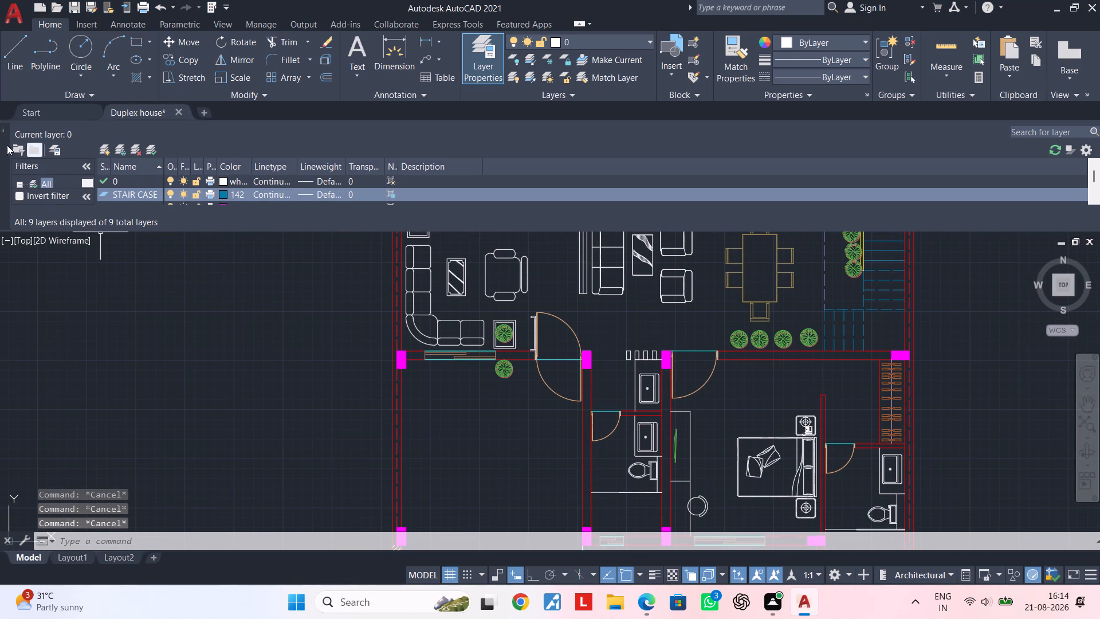
left_click(2, 127)
Examine the whole floor plan, from the upper rooms through the living area to the lower rooms and front boundary.
scroll(537, 346, "up", 1)
scroll(535, 350, "down", 3)
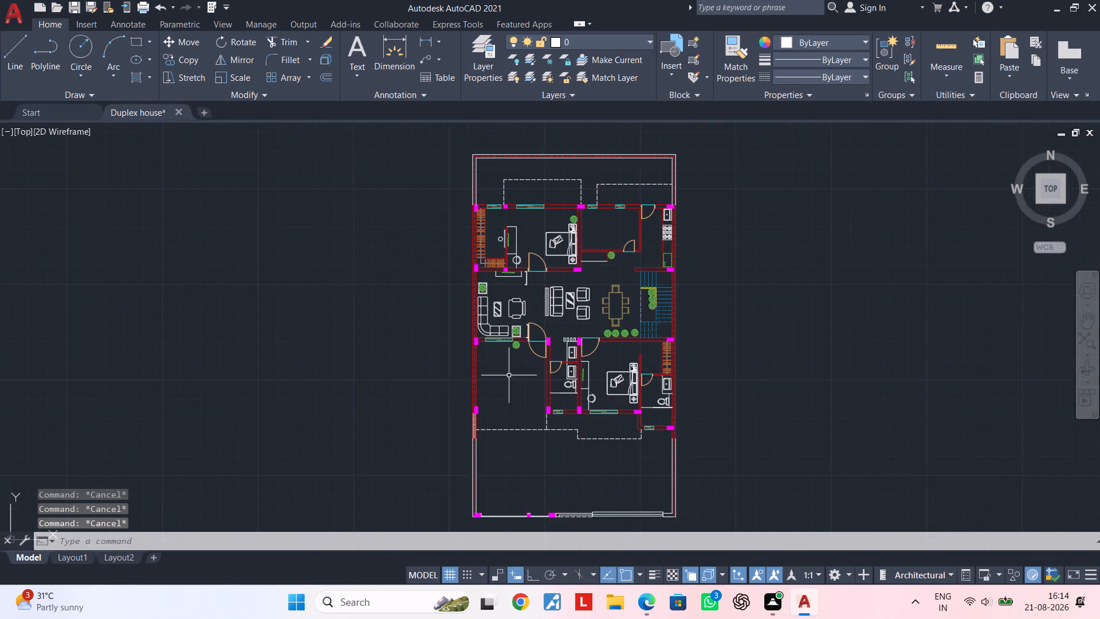
middle_click_drag(497, 382, 463, 409)
middle_click_drag(498, 390, 412, 365)
key("Escape")
key("Escape")
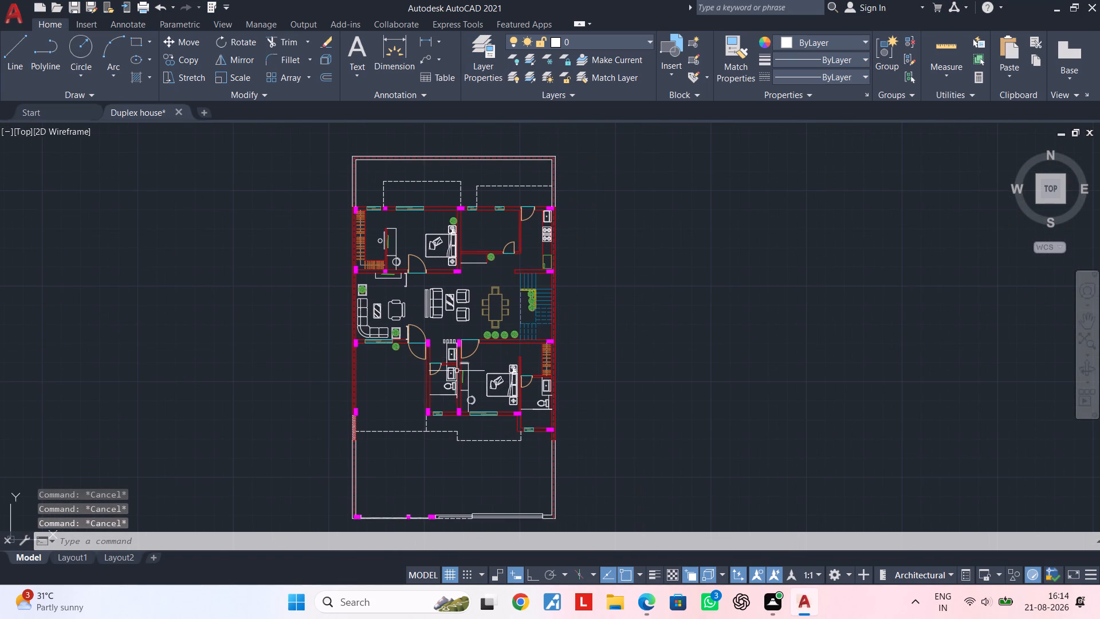
middle_click_drag(436, 376, 442, 366)
scroll(442, 366, "up", 1)
middle_click_drag(390, 389, 372, 413)
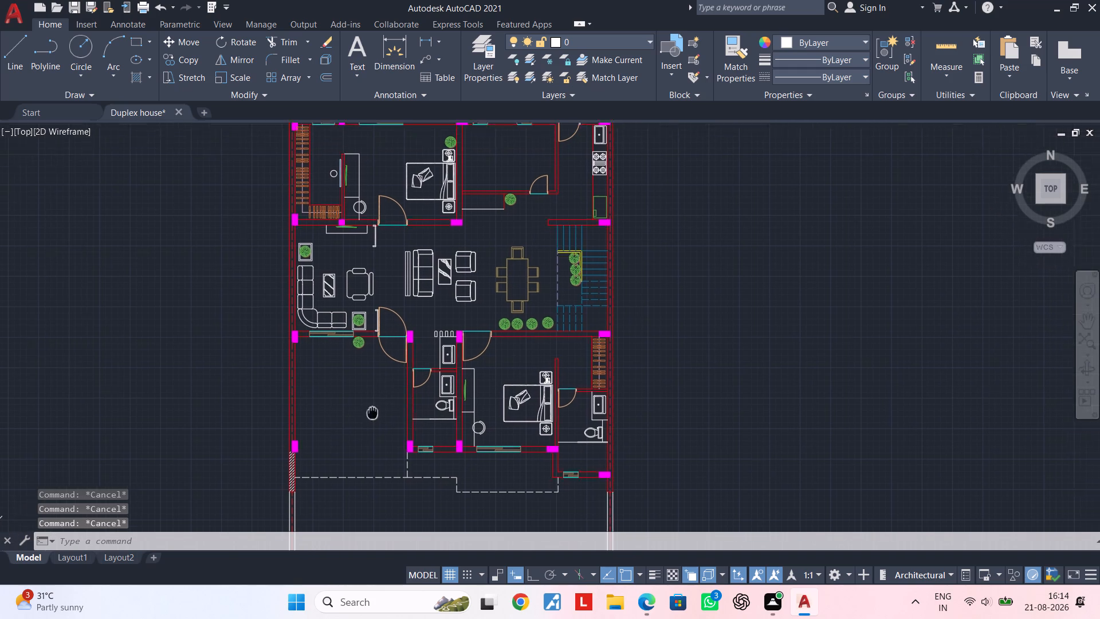
middle_click_drag(372, 413, 366, 429)
middle_click_drag(368, 438, 369, 454)
key("Escape")
key("Escape")
key("Escape")
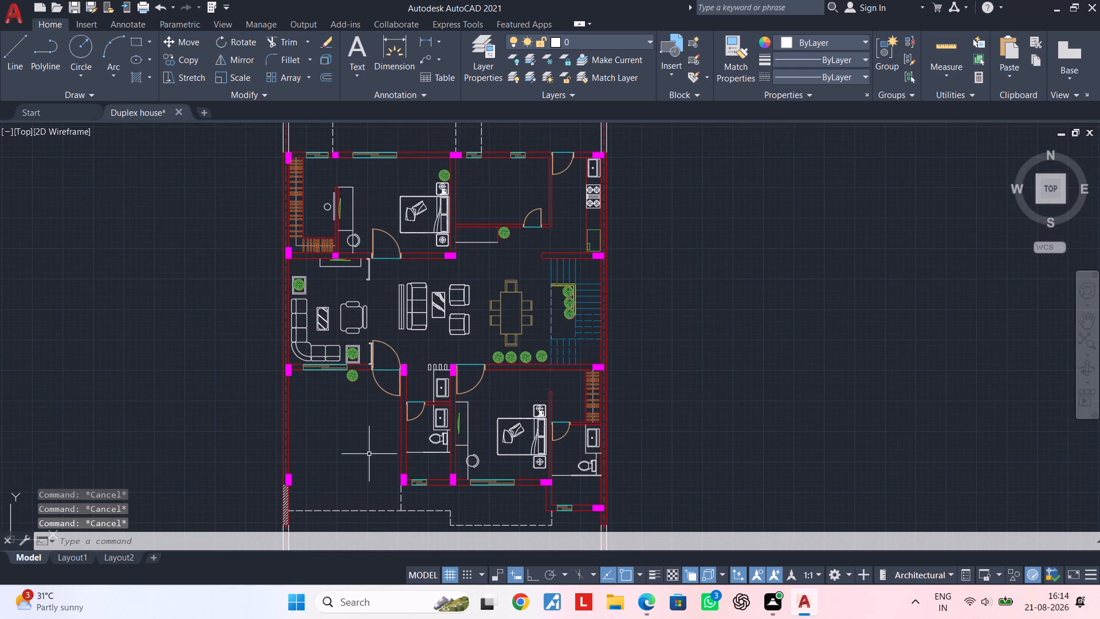
key("Escape")
key("Escape")
key("Escape")
middle_click_drag(379, 335, 396, 267)
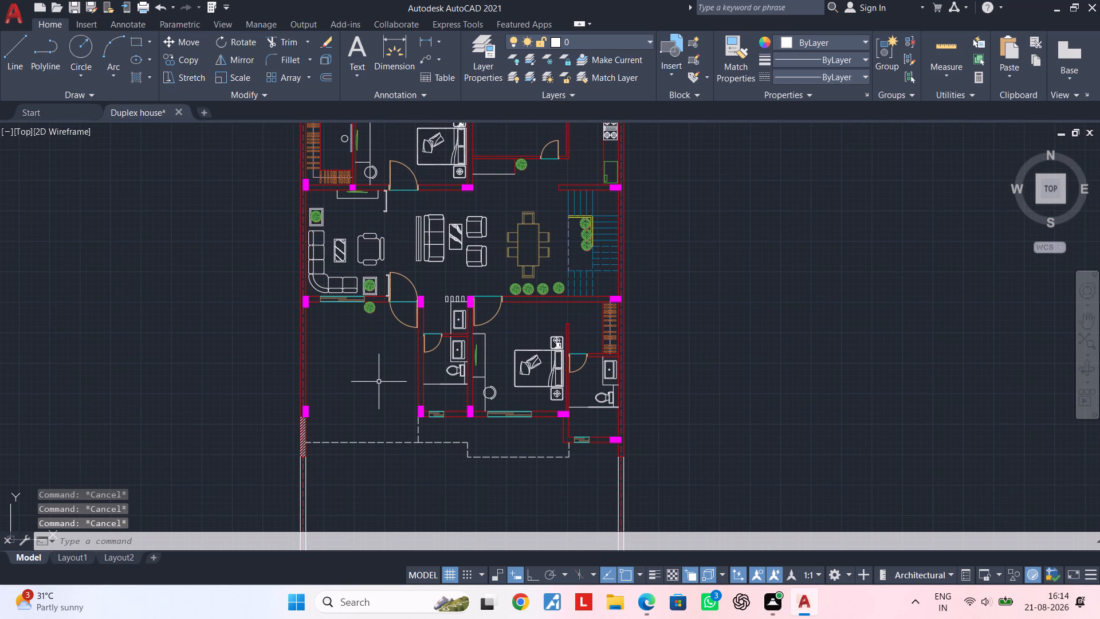
key("Escape")
key("Escape")
Set the colour of the hatch in the outer wall stretch beside the dashed front line to index colour 8.
scroll(429, 410, "up", 5)
middle_click_drag(405, 459, 430, 345)
scroll(441, 380, "down", 4)
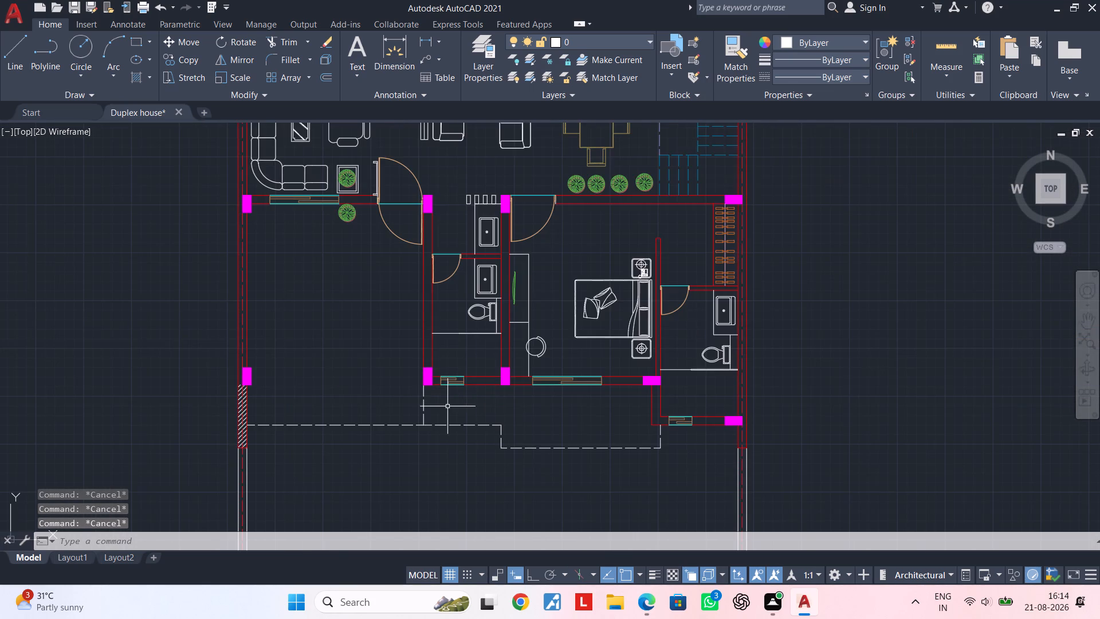
scroll(309, 383, "down", 1)
middle_click_drag(336, 369, 386, 332)
scroll(313, 375, "up", 5)
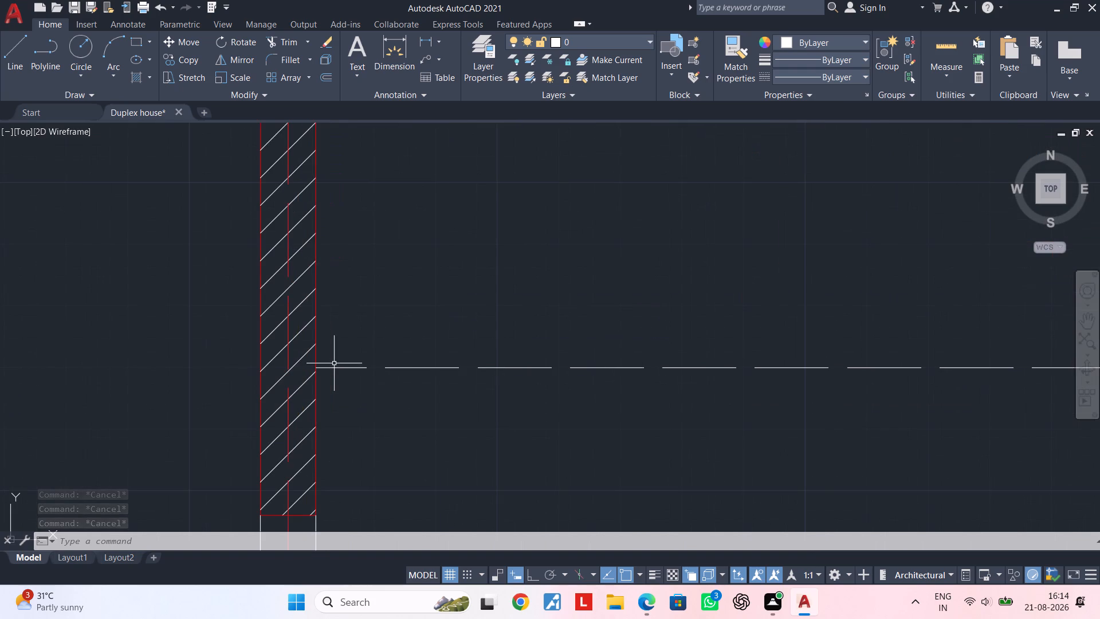
left_click(300, 332)
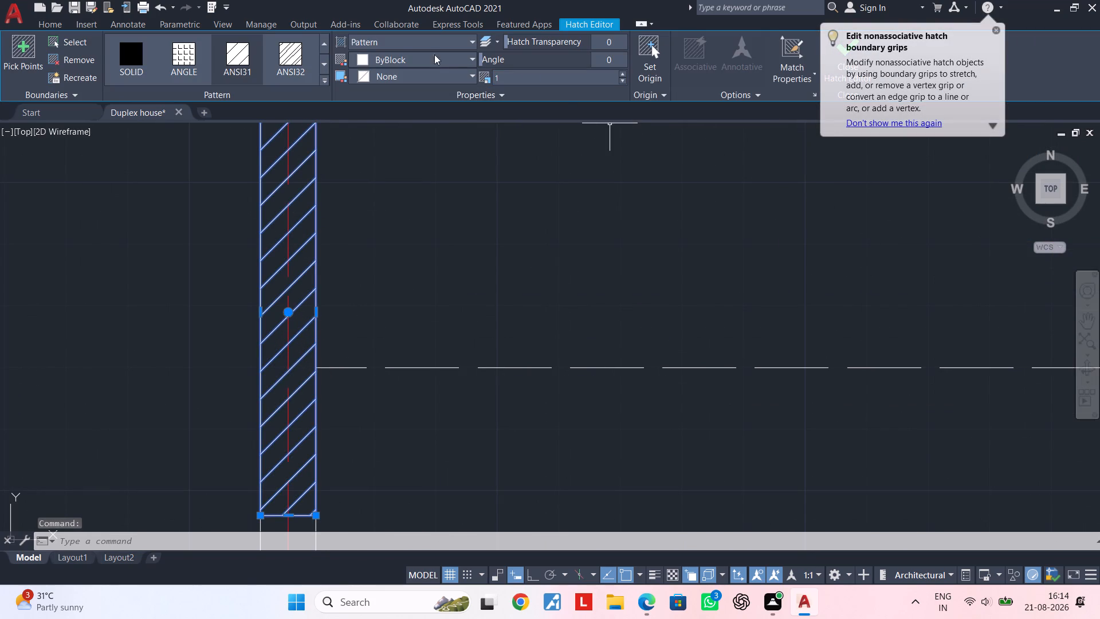
left_click(360, 57)
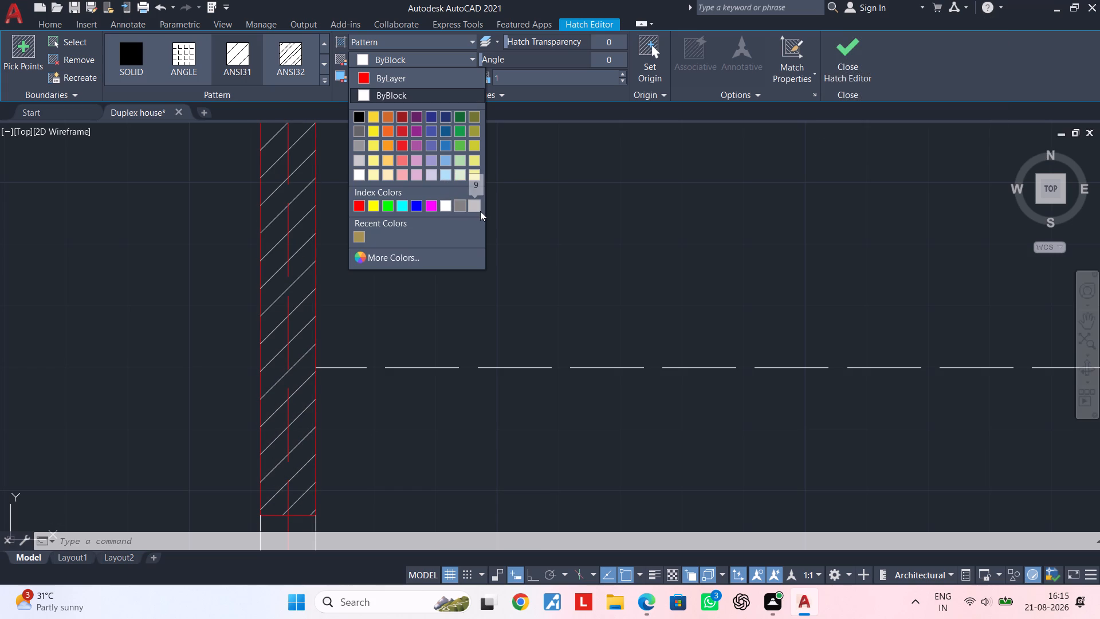
left_click(465, 211)
key("Escape")
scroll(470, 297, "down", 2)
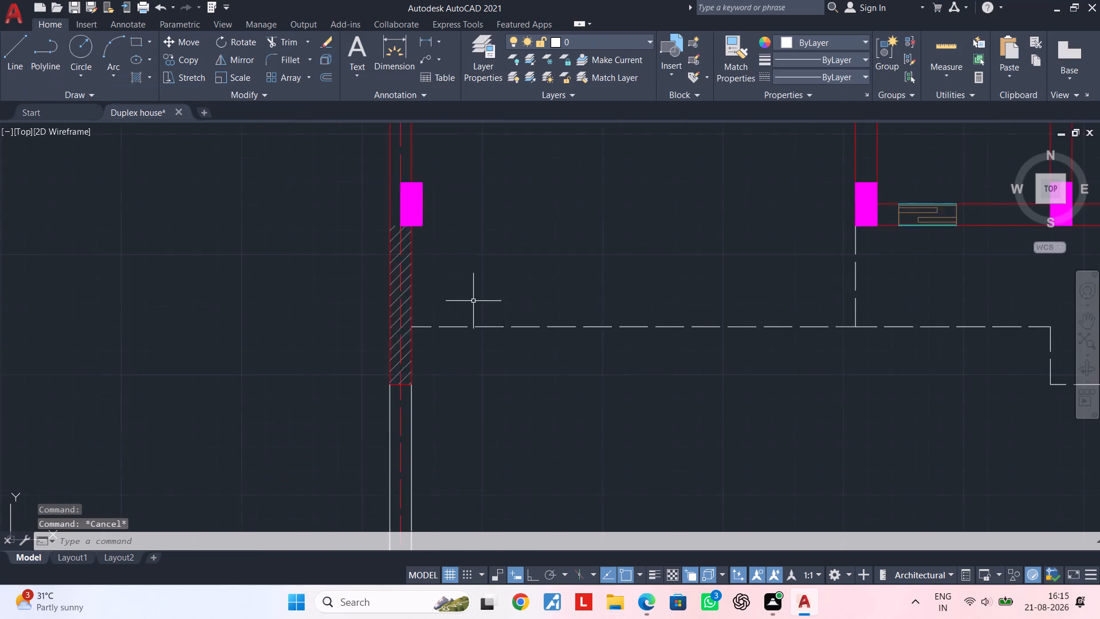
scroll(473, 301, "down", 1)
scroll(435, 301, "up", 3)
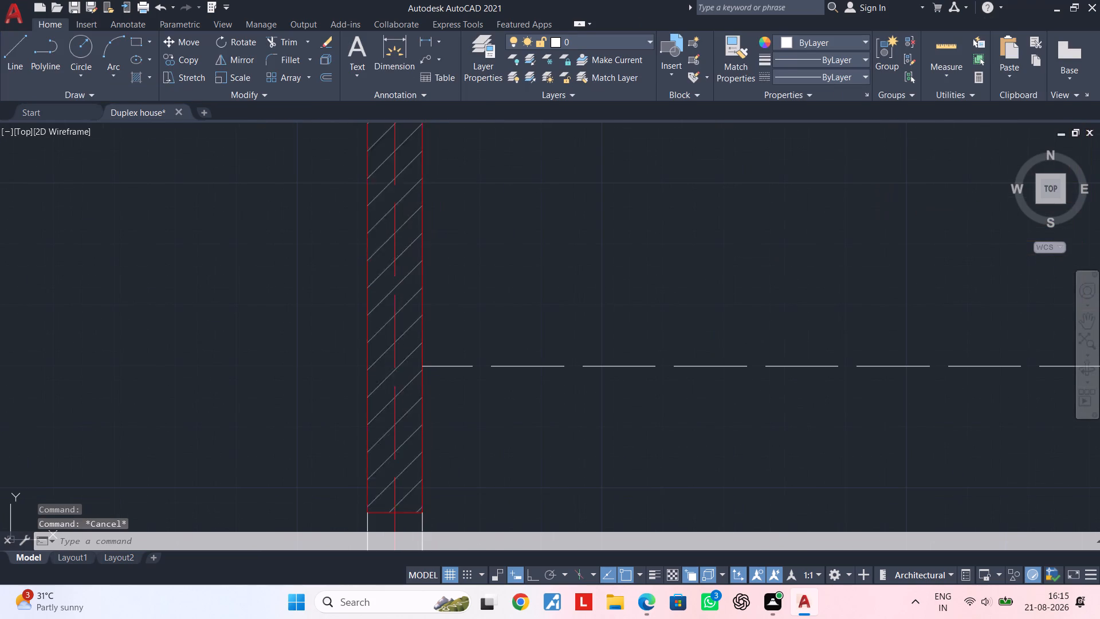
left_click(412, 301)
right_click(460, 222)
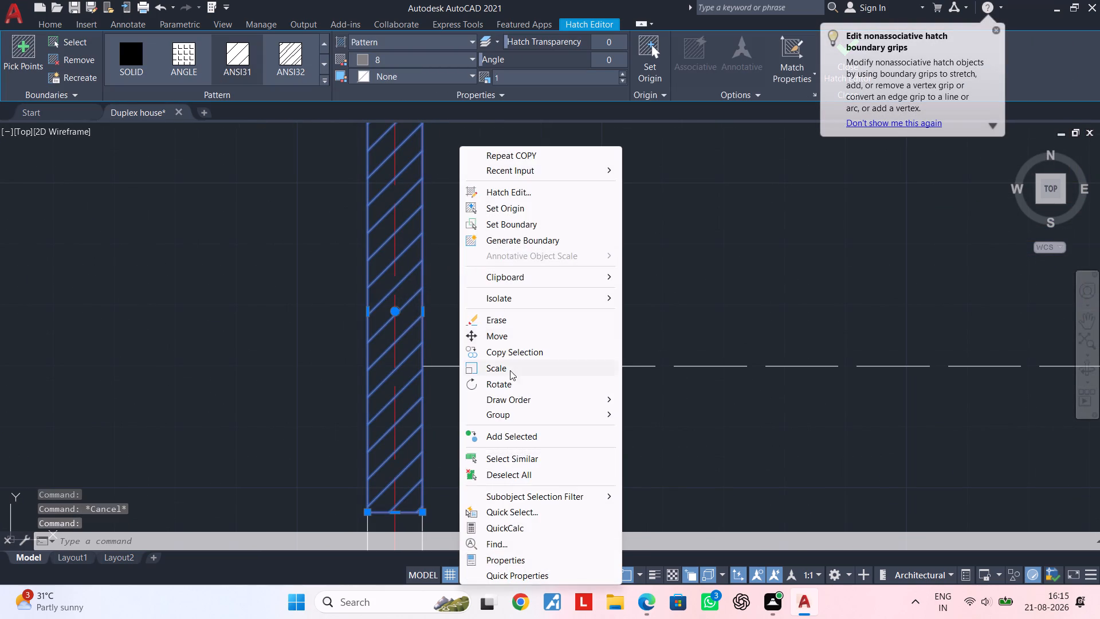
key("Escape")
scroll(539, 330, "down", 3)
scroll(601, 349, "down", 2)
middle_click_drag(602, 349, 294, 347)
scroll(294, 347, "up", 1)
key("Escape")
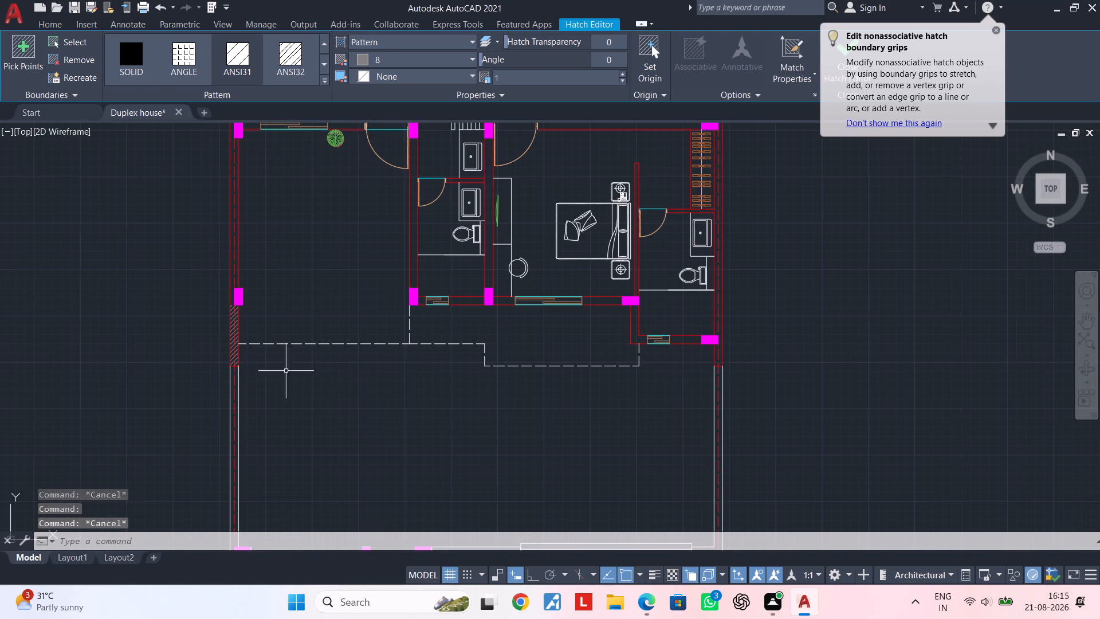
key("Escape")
Preview an A4 PDF plot using the previous plot settings, with a plot window around the whole floor plan.
scroll(290, 368, "down", 2)
middle_click_drag(302, 369, 284, 369)
key("Escape")
key("Escape")
scroll(301, 371, "down", 1)
middle_click_drag(304, 385, 299, 399)
key("Escape")
key("Escape")
key("Escape")
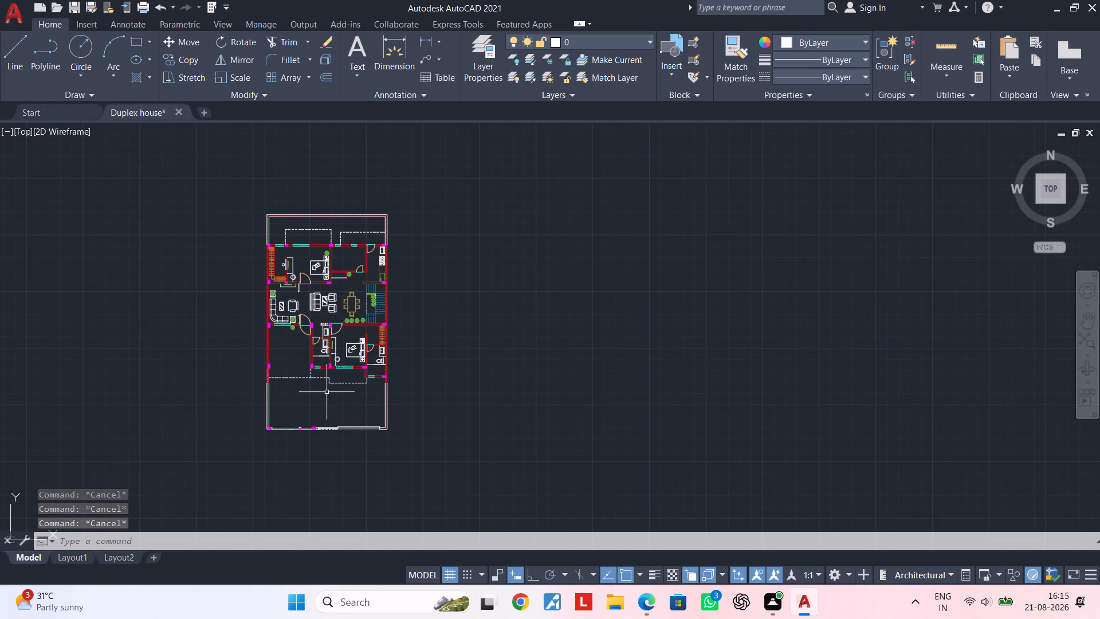
key("ctrl+p")
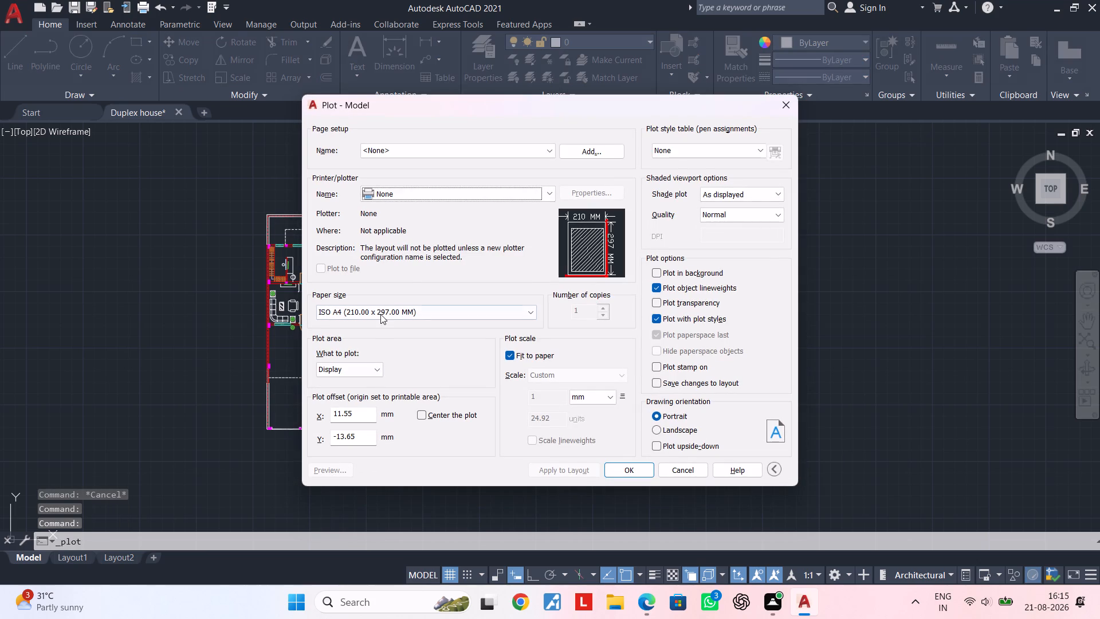
left_click(437, 151)
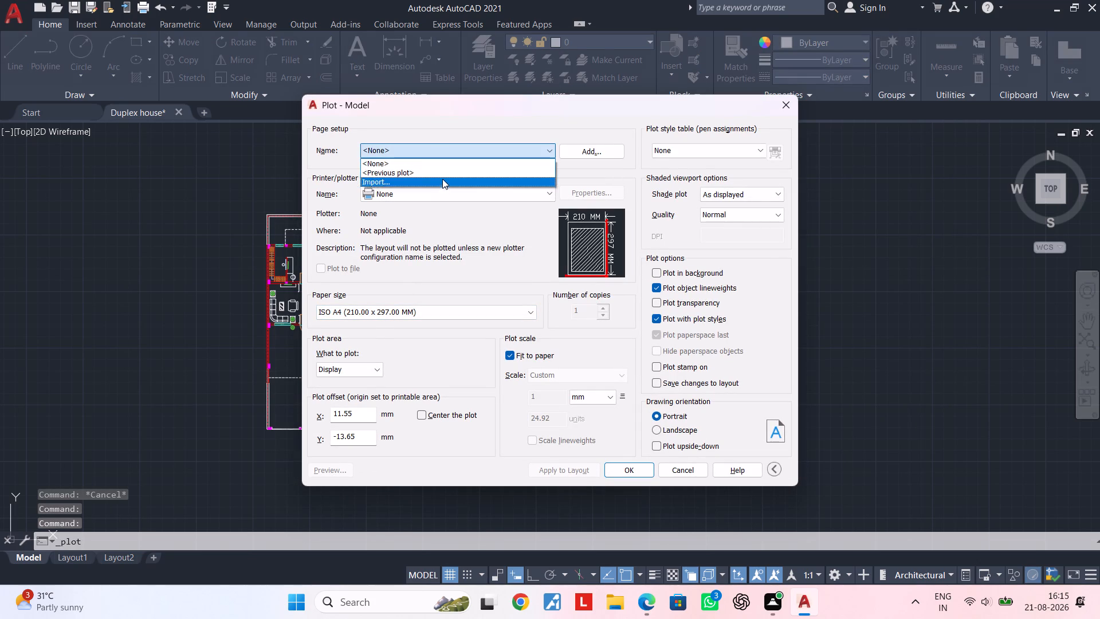
left_click(442, 175)
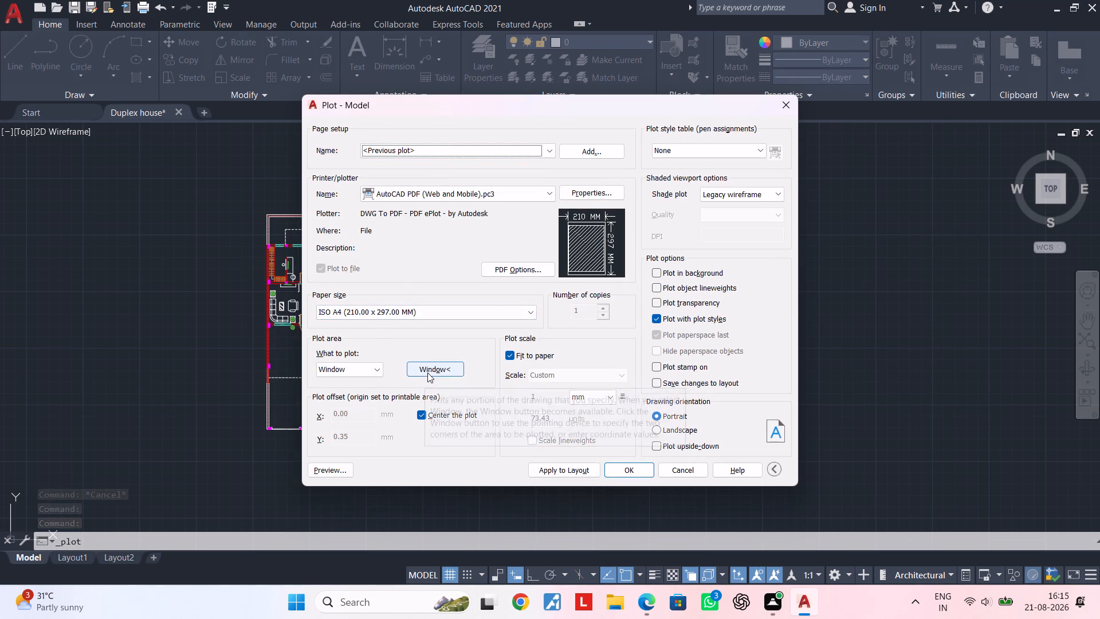
left_click(427, 373)
left_click(233, 202)
left_click(466, 471)
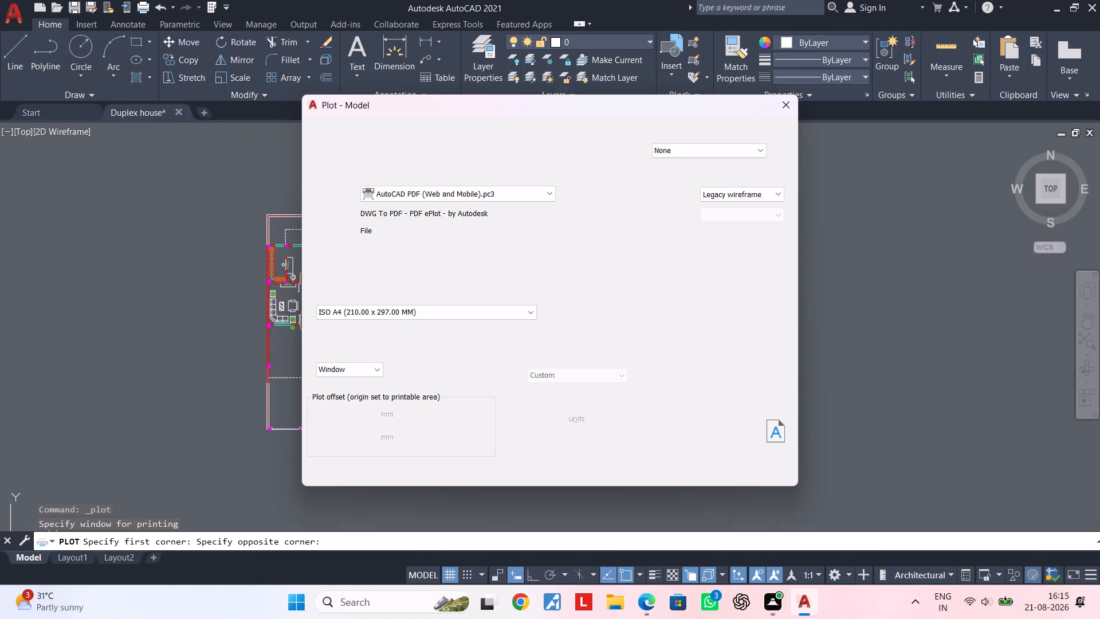
left_click(327, 473)
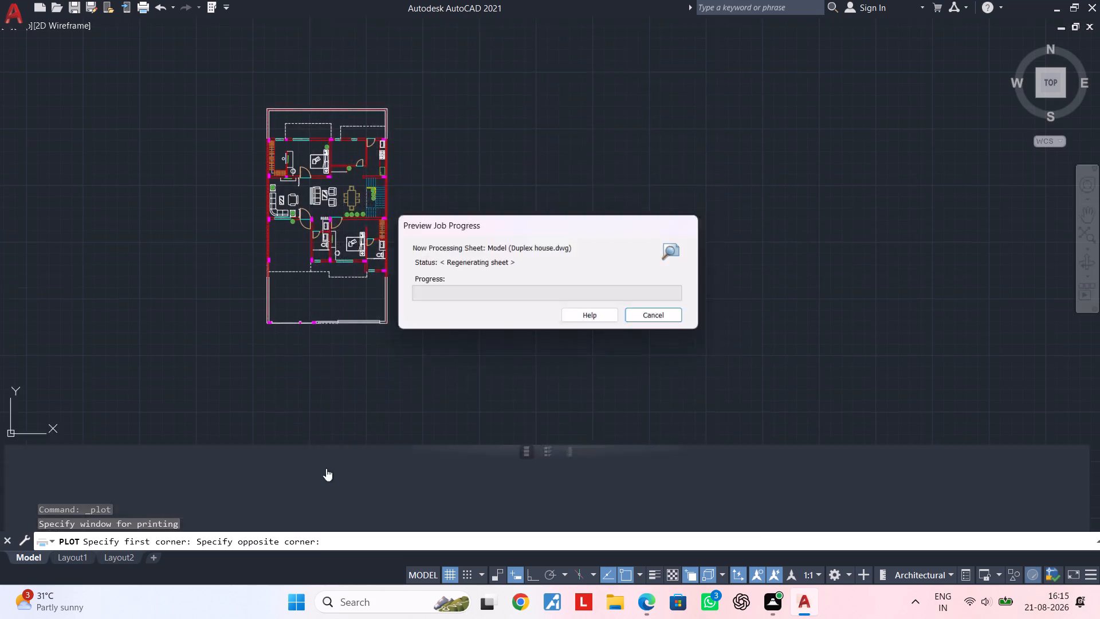
Examine the hatched outer wall stretch and the overall plan in the plot preview, and close the plot without printing.
scroll(462, 365, "up", 1)
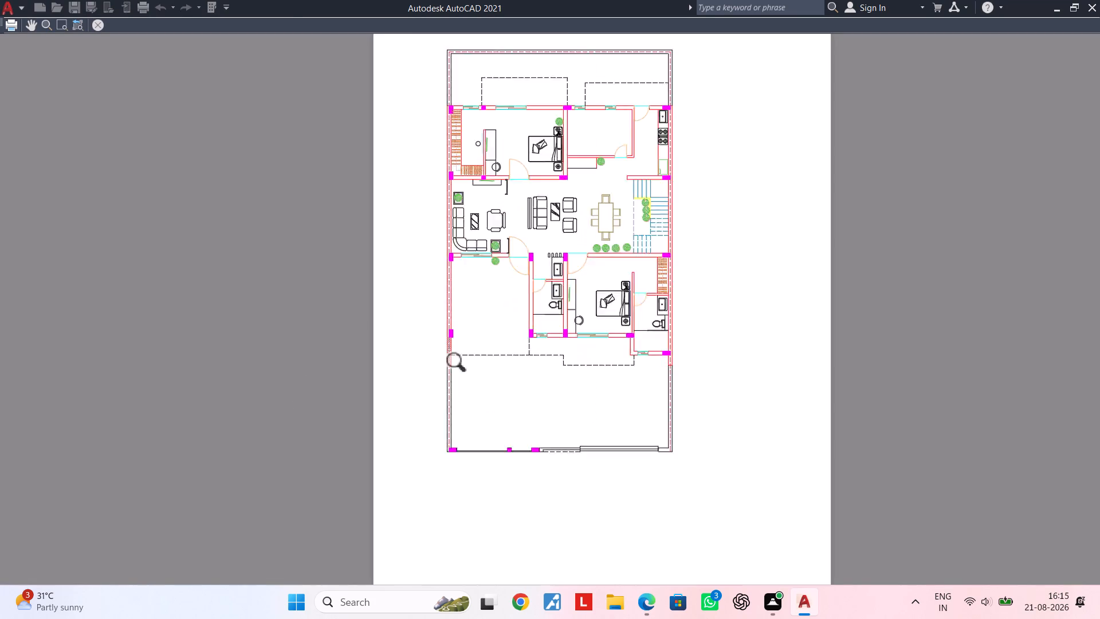
scroll(462, 365, "up", 5)
scroll(408, 332, "up", 6)
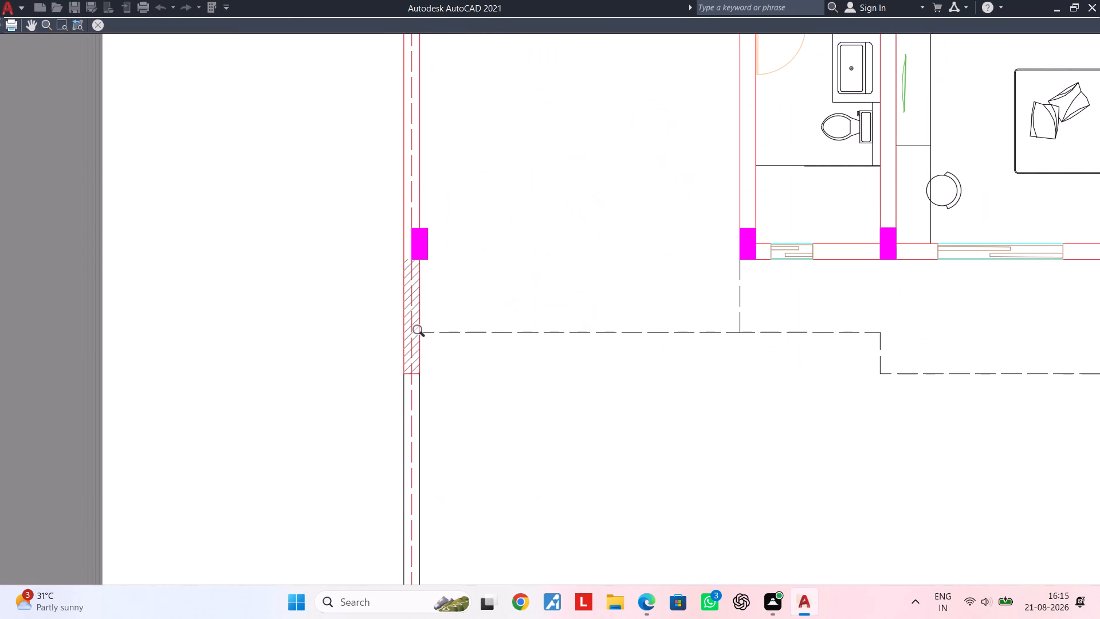
scroll(422, 332, "up", 3)
scroll(419, 335, "down", 4)
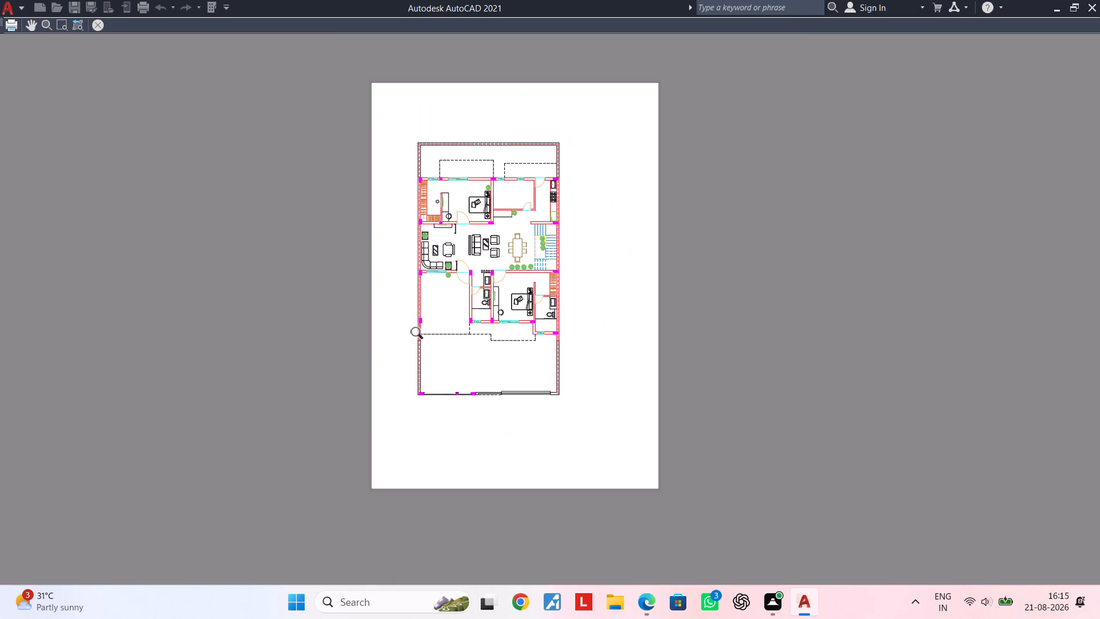
scroll(424, 334, "up", 5)
scroll(437, 342, "down", 4)
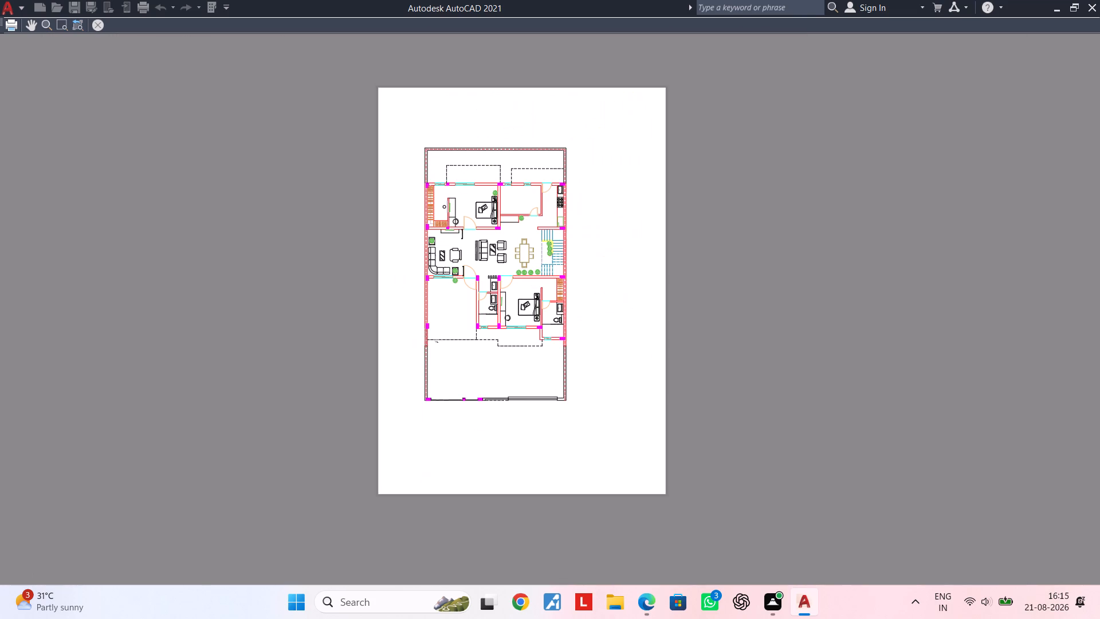
scroll(437, 342, "down", 2)
key("Escape")
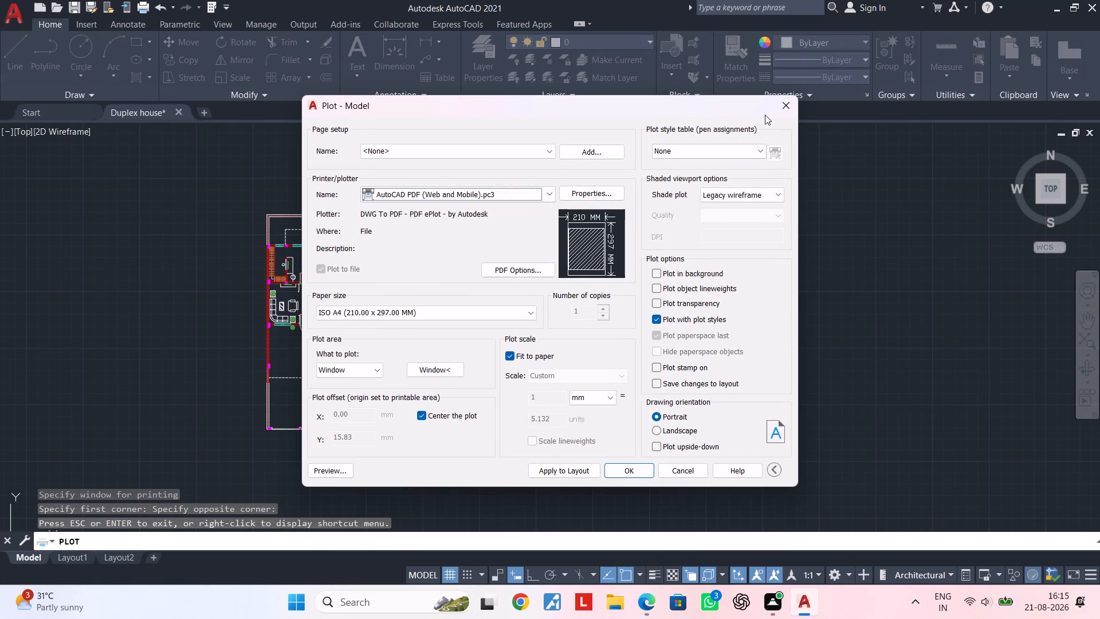
left_click(785, 109)
Examine the living and dining areas, ending at the narrow vertical partition behind the three-seat sofa.
scroll(337, 310, "up", 3)
middle_click_drag(356, 308, 380, 304)
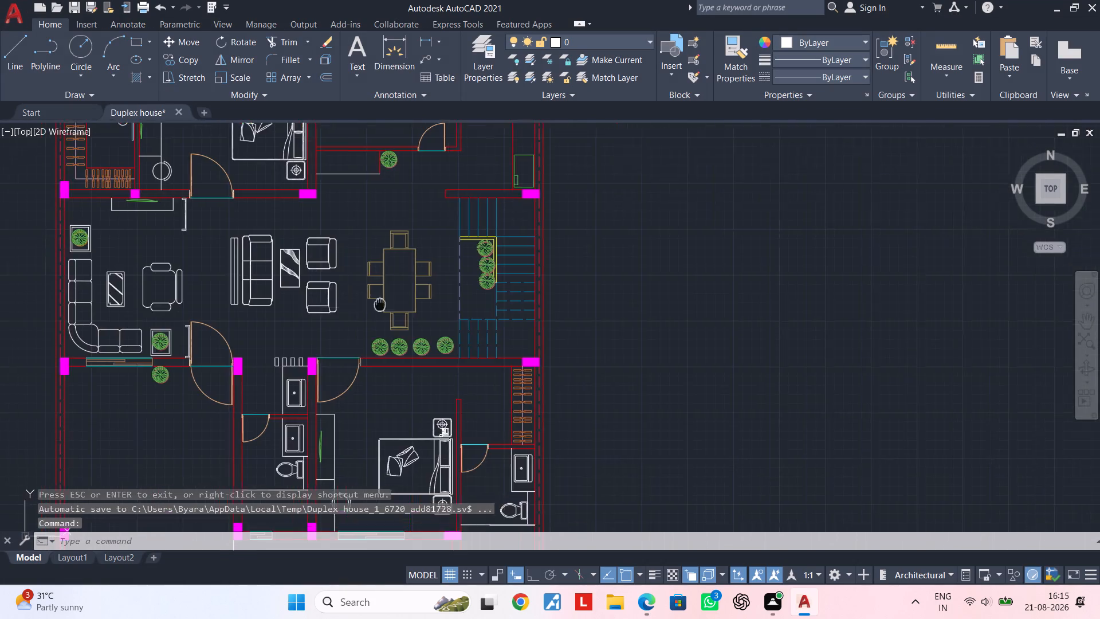
middle_click_drag(380, 304, 630, 266)
scroll(566, 266, "up", 2)
middle_click_drag(546, 283, 507, 352)
scroll(505, 341, "down", 2)
middle_click_drag(505, 341, 505, 339)
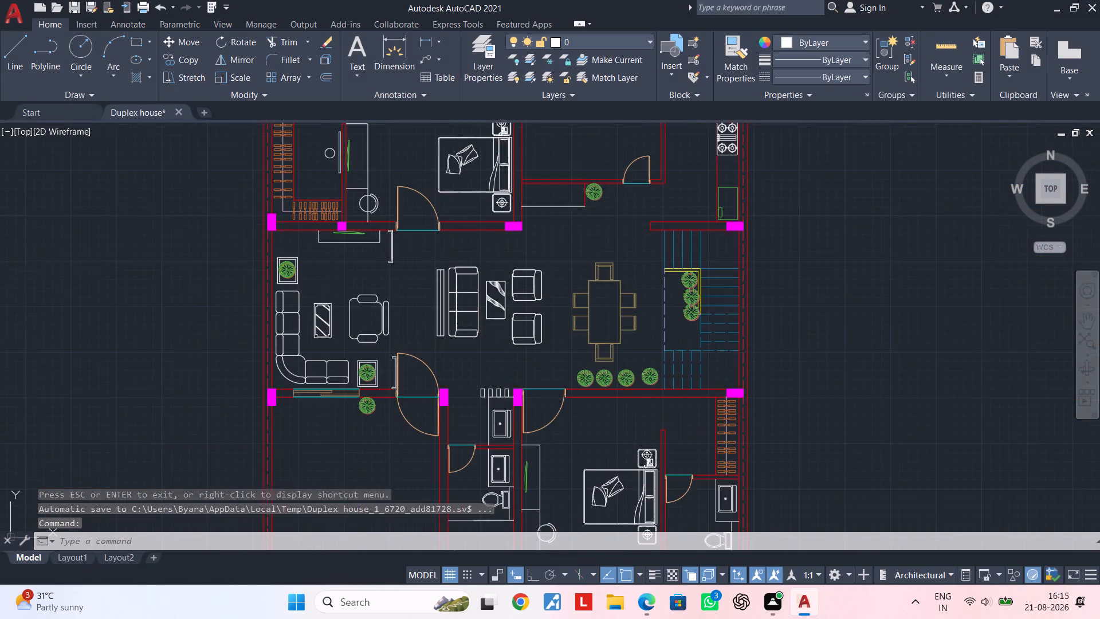
middle_click_drag(505, 339, 538, 279)
scroll(517, 300, "down", 1)
middle_click_drag(517, 301, 490, 278)
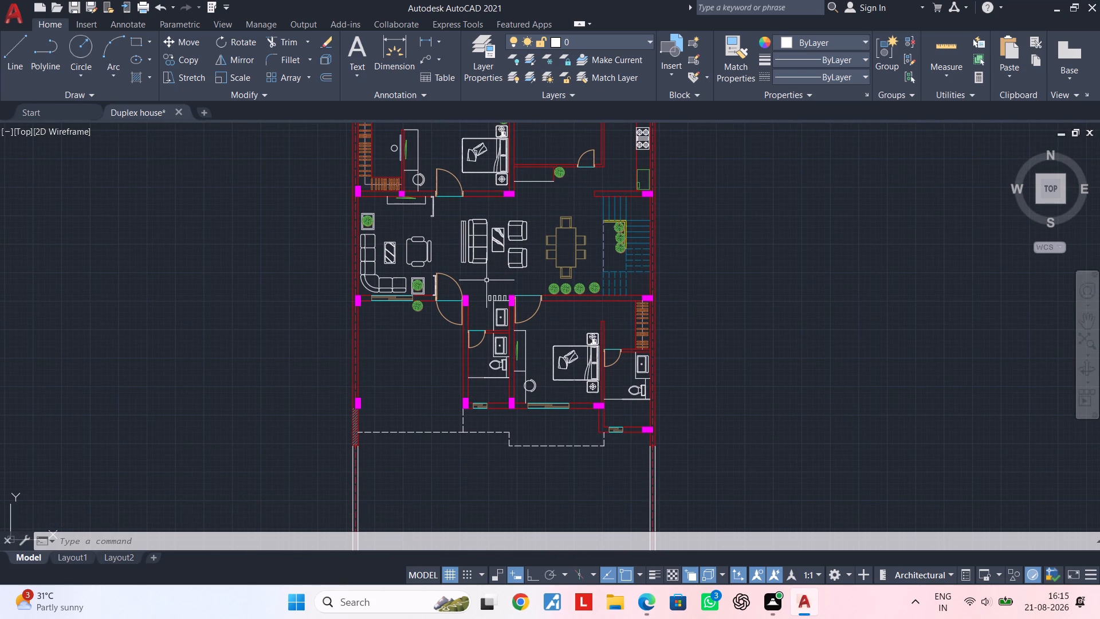
scroll(459, 235, "up", 6)
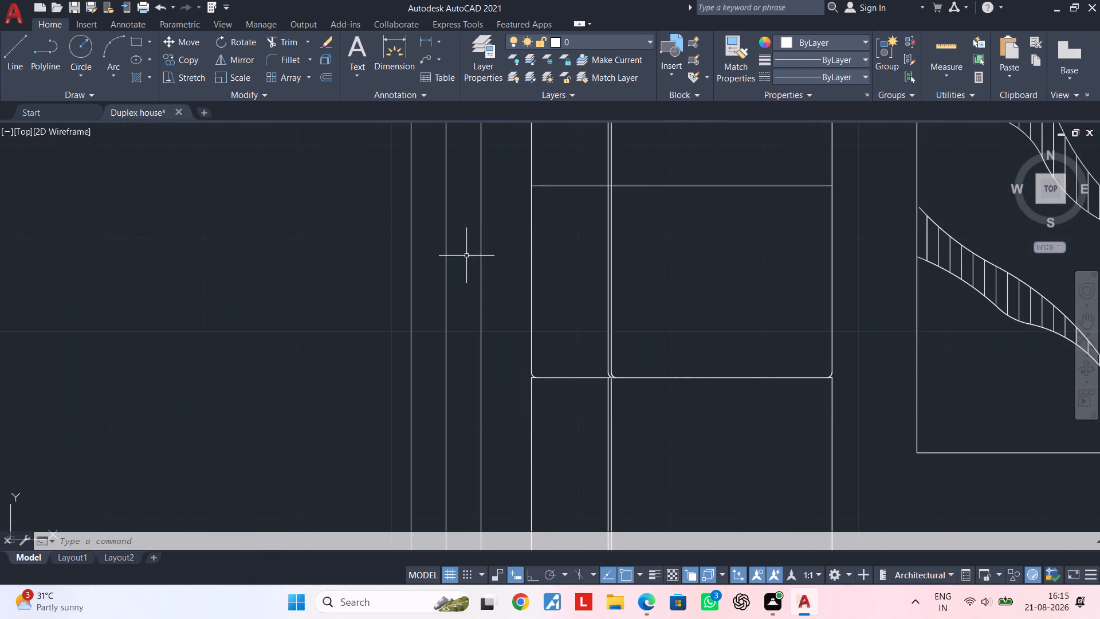
left_click(446, 266)
middle_click_drag(467, 271, 463, 319)
key("Escape")
key("Escape")
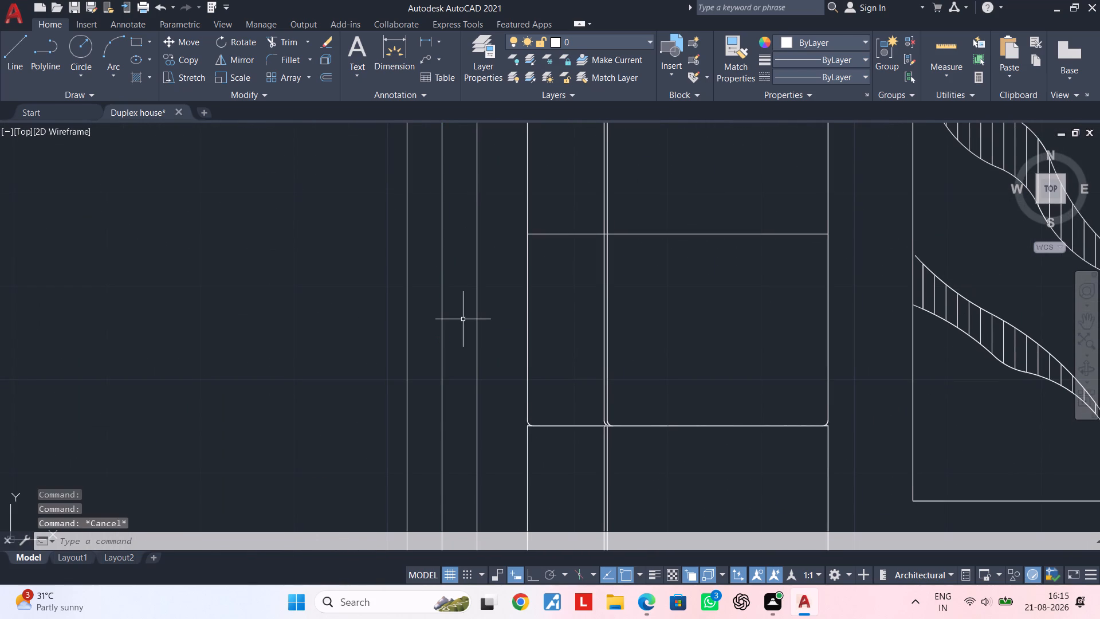
Draw a vertical line about 6'-0 1/2" long beside the centre line of the narrow partition behind the three-seat sofa, spanning its full length.
key("Escape")
key("Escape")
key("Escape")
scroll(446, 328, "down", 1)
middle_click_drag(453, 324, 442, 401)
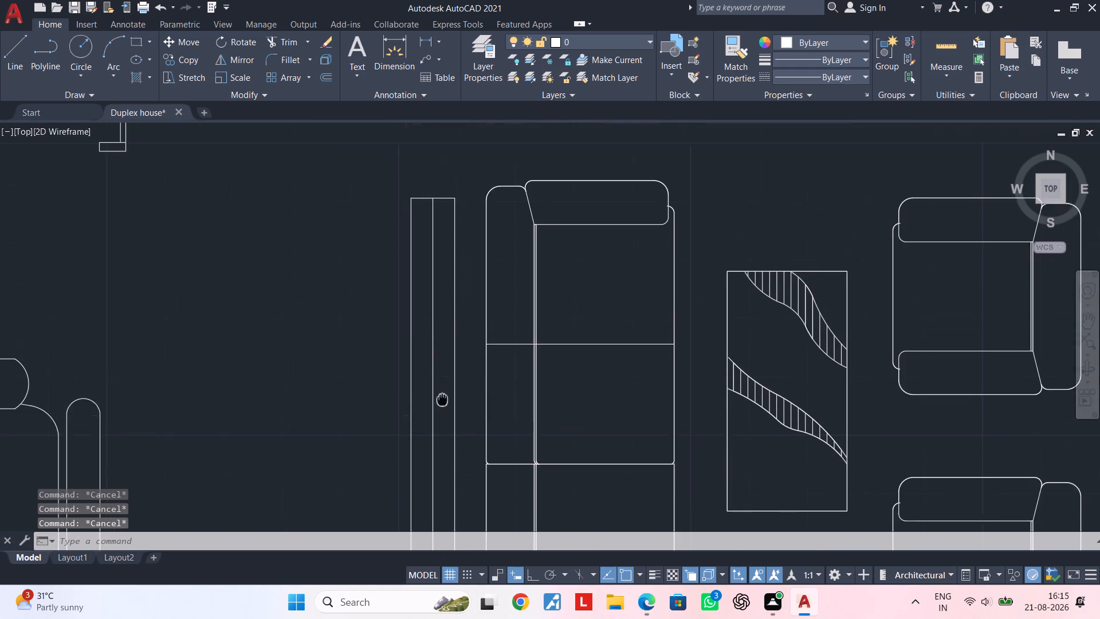
middle_click_drag(442, 401, 441, 409)
type("L")
key("space")
scroll(447, 212, "up", 2)
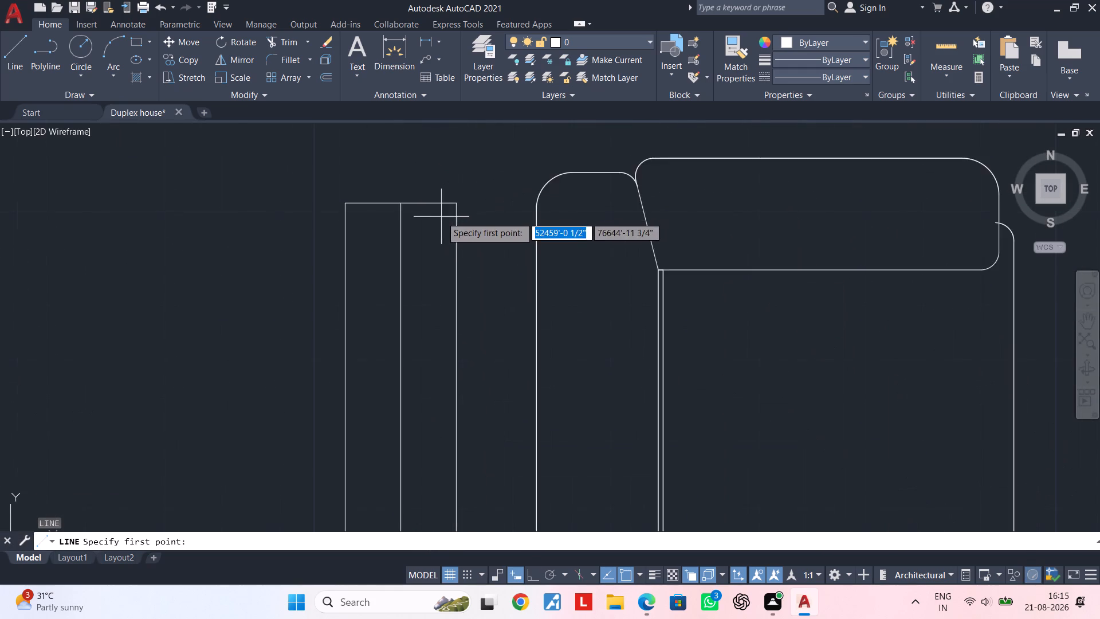
scroll(441, 217, "up", 1)
left_click_drag(384, 197, 384, 210)
scroll(390, 417, "down", 3)
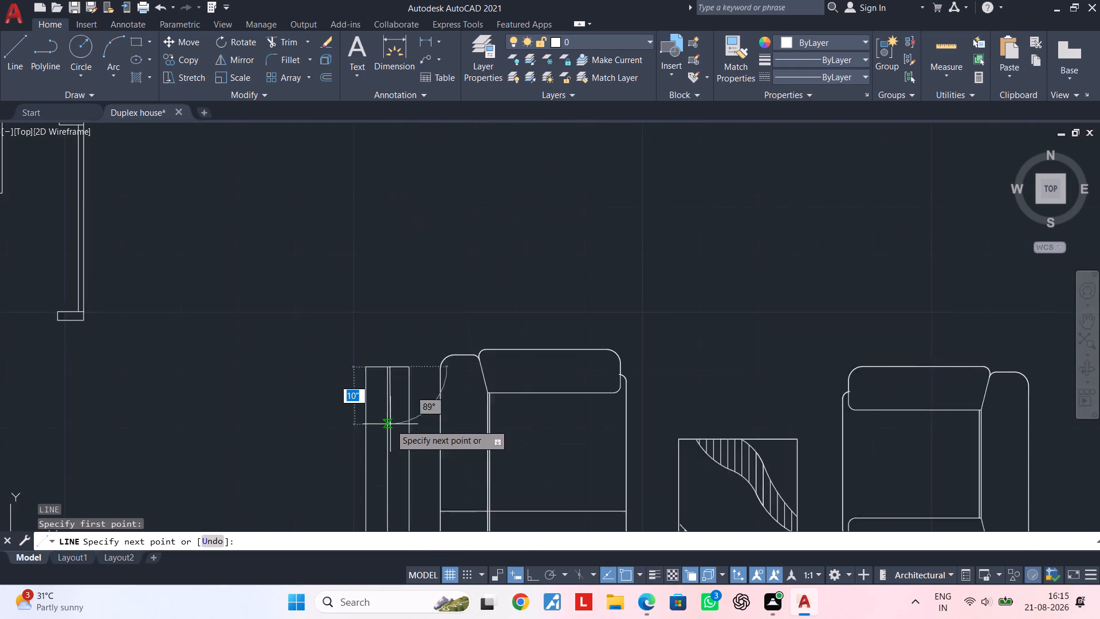
middle_click_drag(392, 416, 399, 254)
middle_click_drag(412, 478, 406, 359)
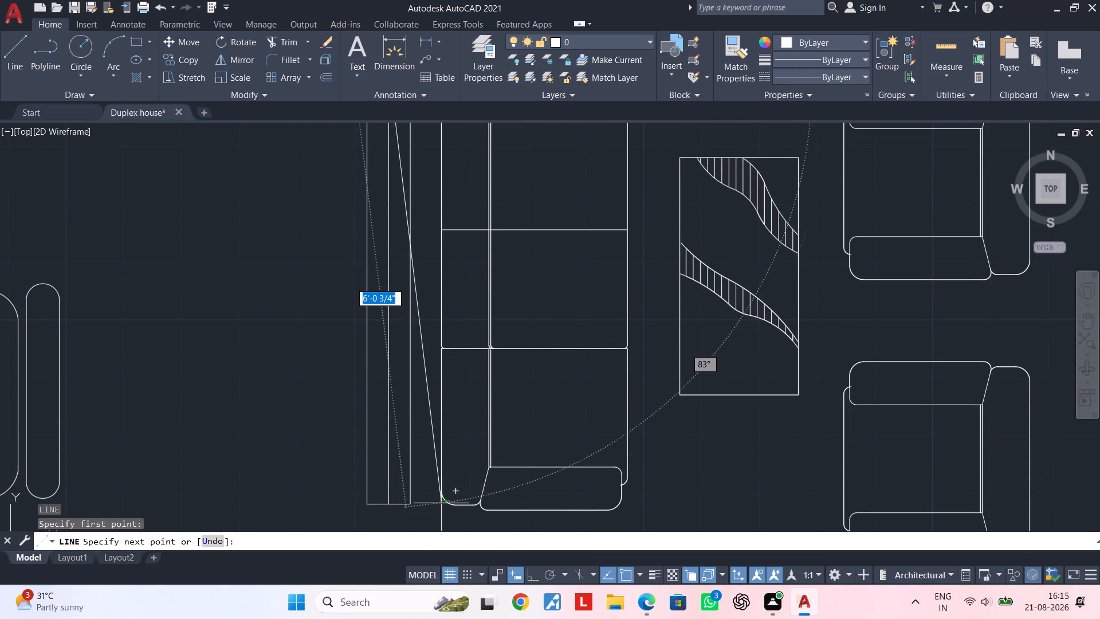
left_click(533, 574)
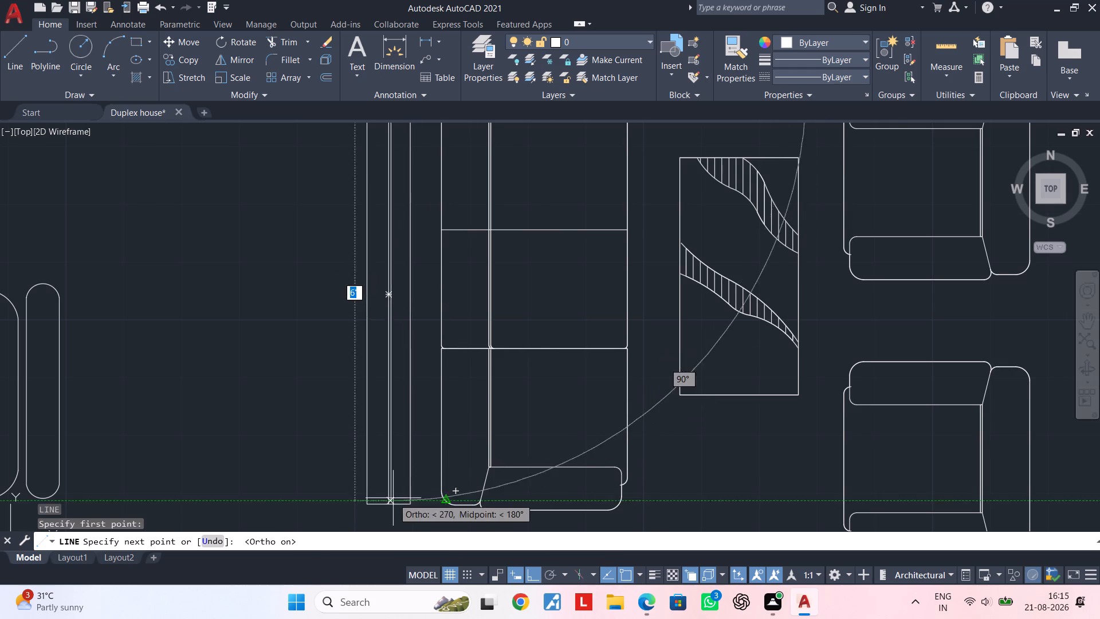
scroll(392, 499, "up", 4)
middle_click_drag(378, 510, 381, 430)
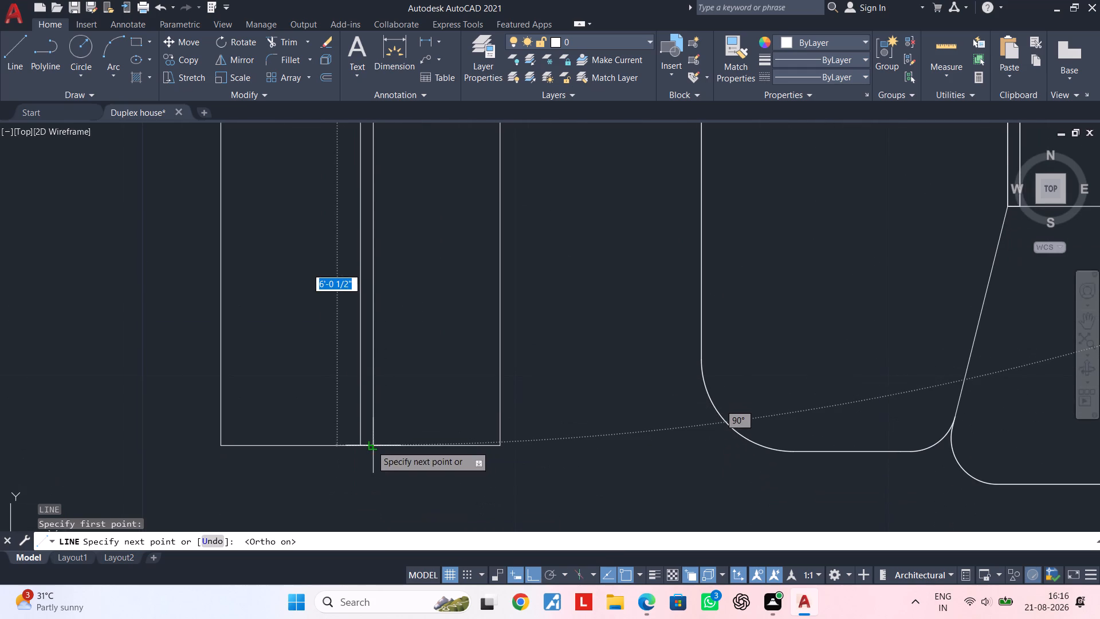
left_click(371, 445)
key("Escape")
key("Escape")
key("Escape")
key("Escape")
Fill the thin strip between the two middle lines of the partition behind the sofa with a solid cyan hatch.
key("h")
key("space")
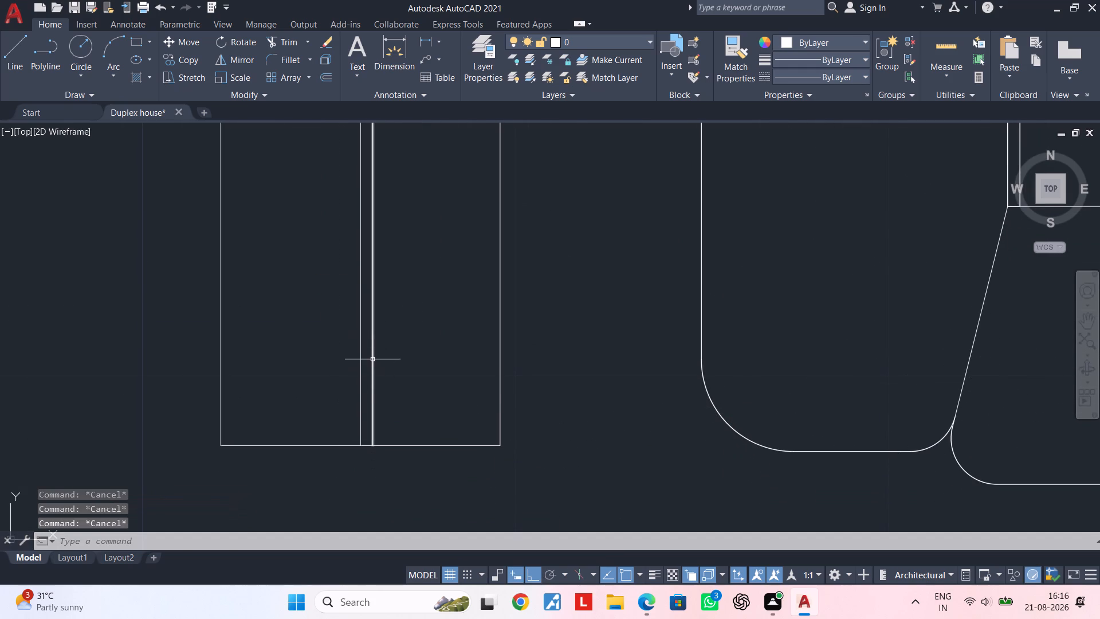
scroll(371, 371, "up", 2)
left_click(356, 370)
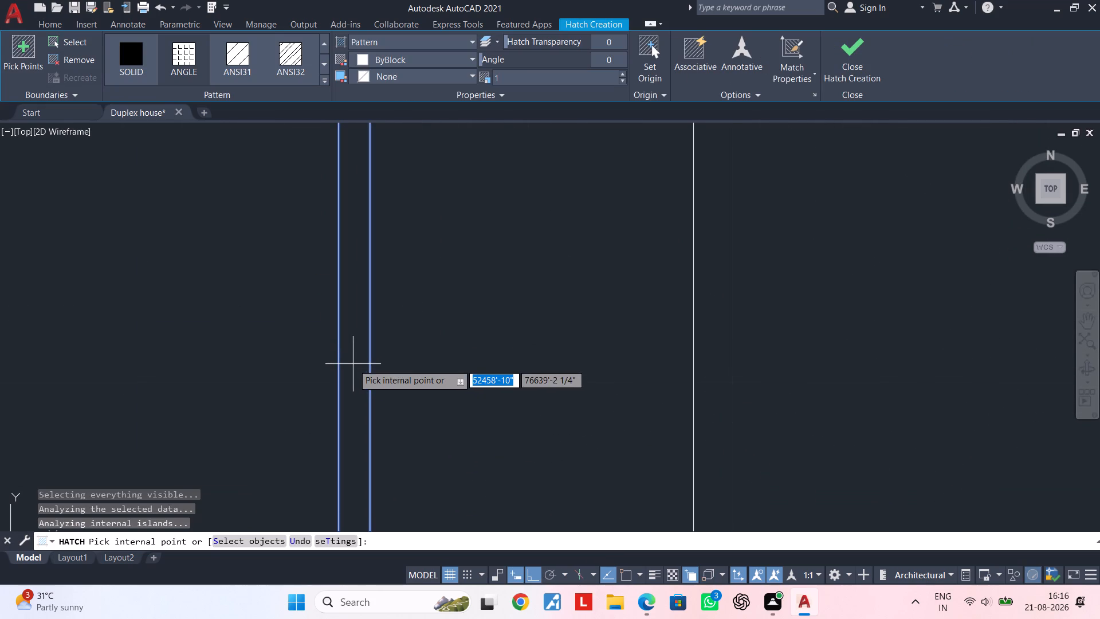
left_click(365, 58)
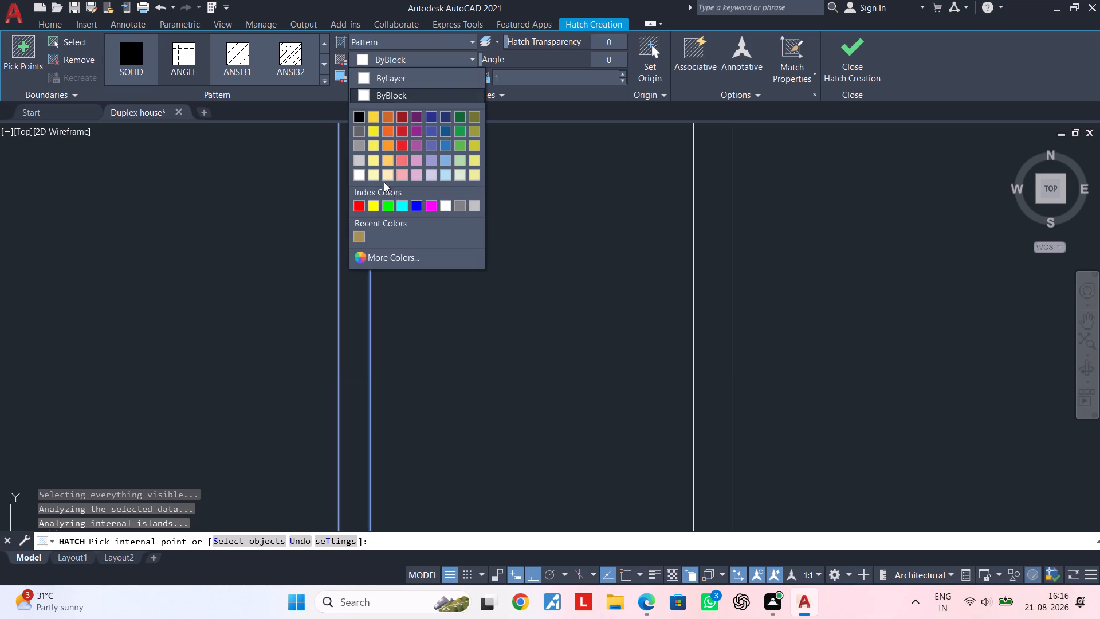
left_click(403, 206)
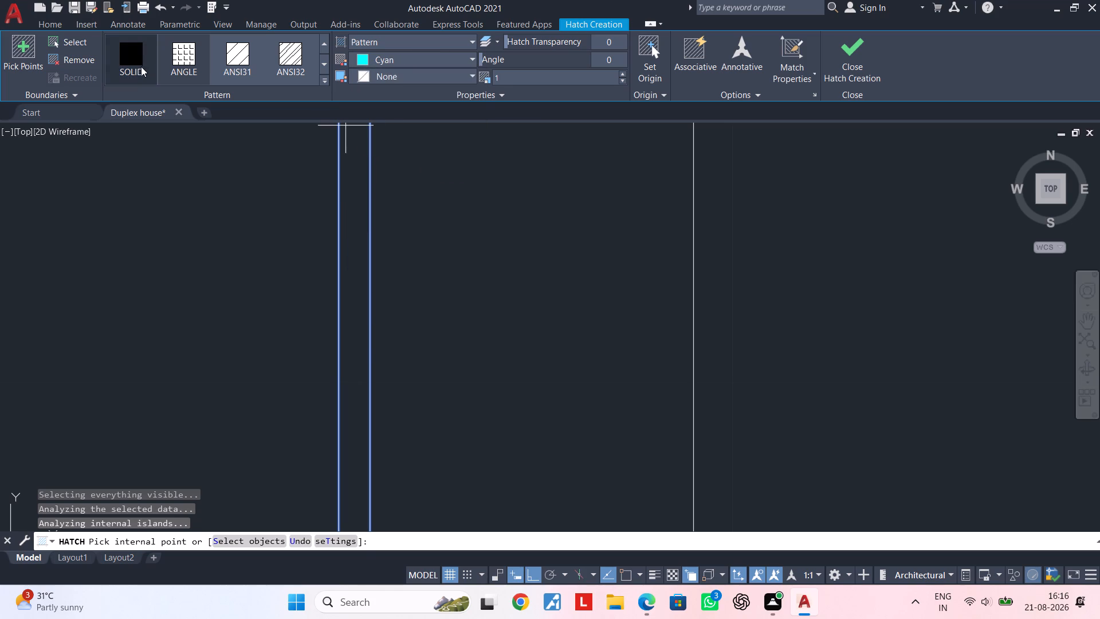
left_click(140, 65)
key("Escape")
scroll(375, 283, "down", 3)
scroll(422, 301, "down", 3)
middle_click_drag(423, 301, 394, 417)
scroll(396, 397, "down", 2)
middle_click_drag(398, 395, 341, 389)
key("Escape")
key("Escape")
key("Escape")
key("Escape")
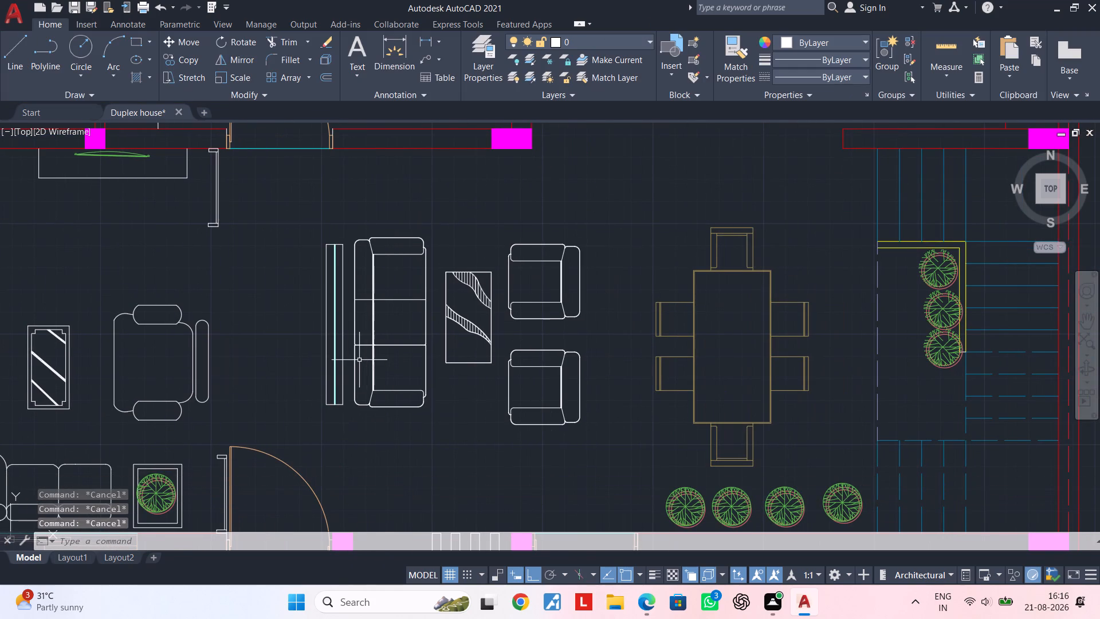
key("Escape")
key("Escape")
Set the colour of the long vertical lines in the two short partitions beside the living-area doors to blue.
left_click(248, 179)
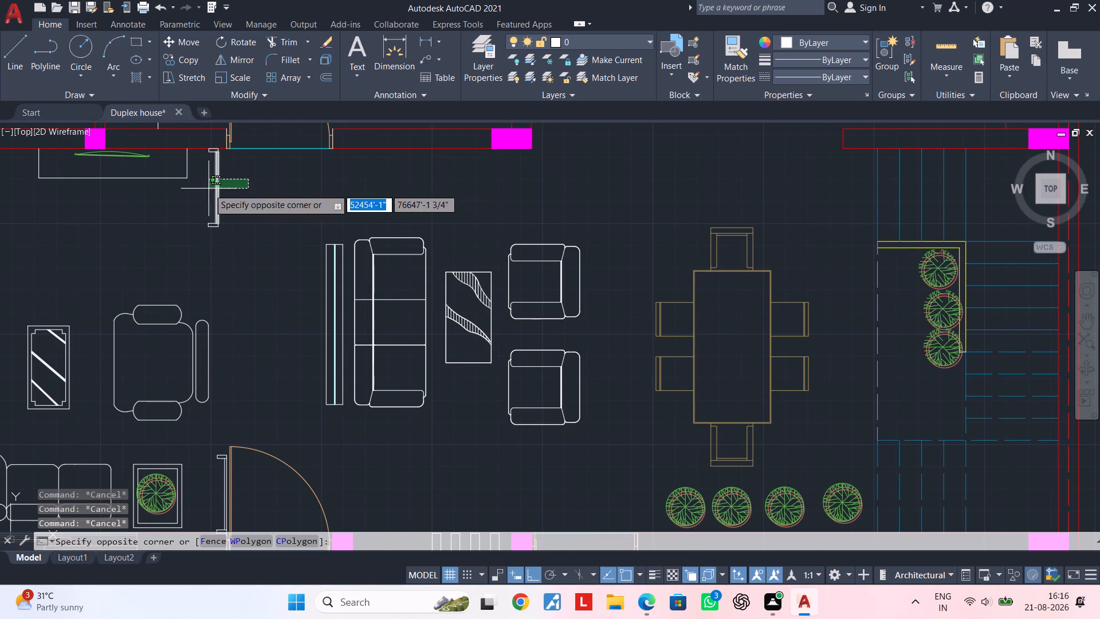
left_click(209, 189)
middle_click_drag(252, 252, 295, 99)
middle_click_drag(348, 356, 360, 337)
scroll(276, 309, "up", 3)
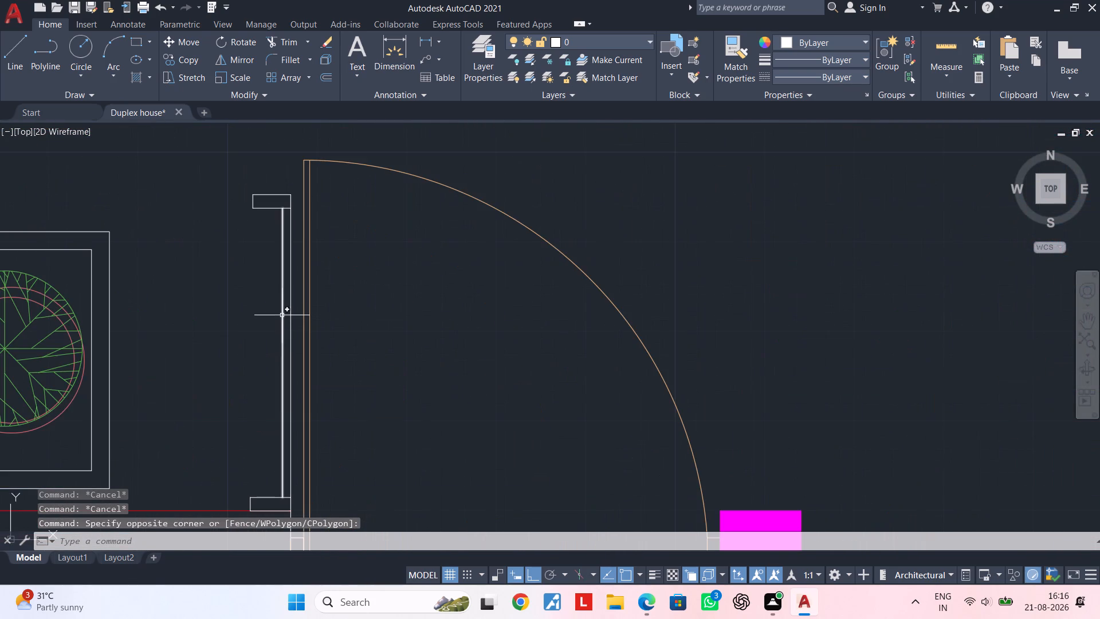
scroll(284, 313, "up", 2)
left_click(302, 300)
left_click(239, 303)
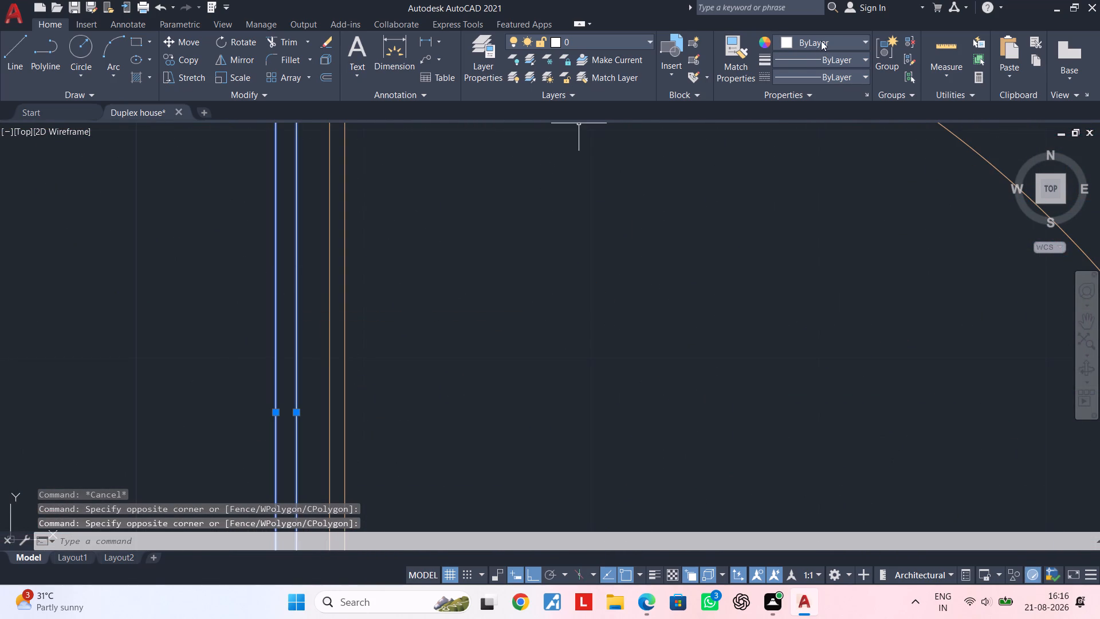
left_click(822, 40)
left_click(867, 128)
key("Escape")
Examine the dining area, stairs, lower bedroom, bathrooms and the empty front room of the floor plan.
scroll(799, 314, "down", 3)
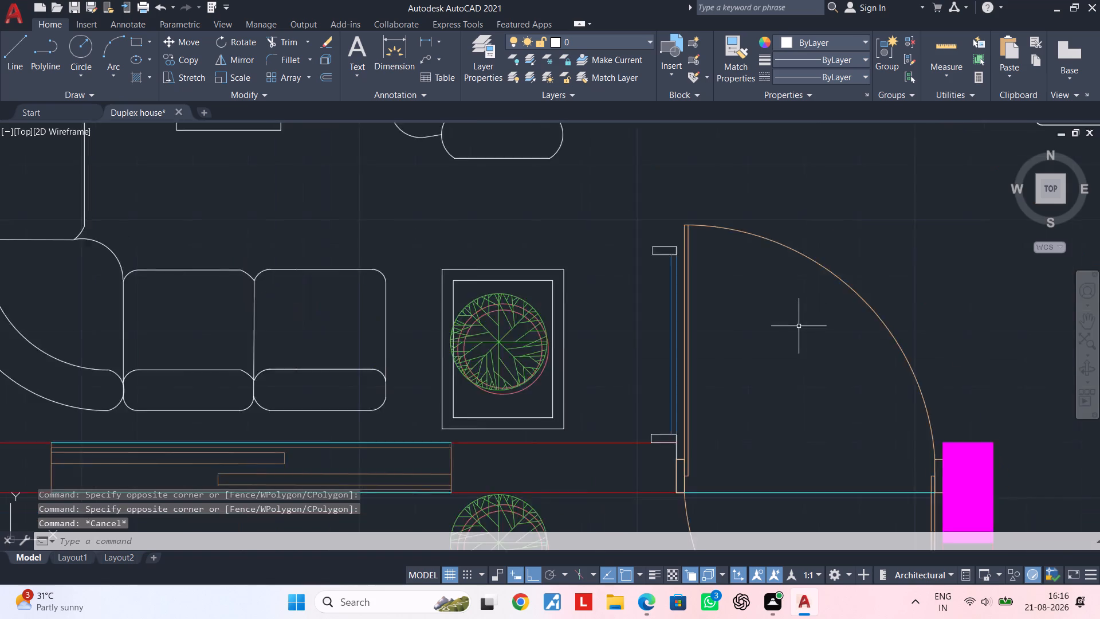
scroll(799, 326, "down", 1)
middle_click_drag(798, 330, 595, 379)
scroll(785, 337, "down", 2)
middle_click_drag(788, 336, 452, 332)
key("Escape")
key("Escape")
middle_click_drag(641, 344, 422, 339)
key("Escape")
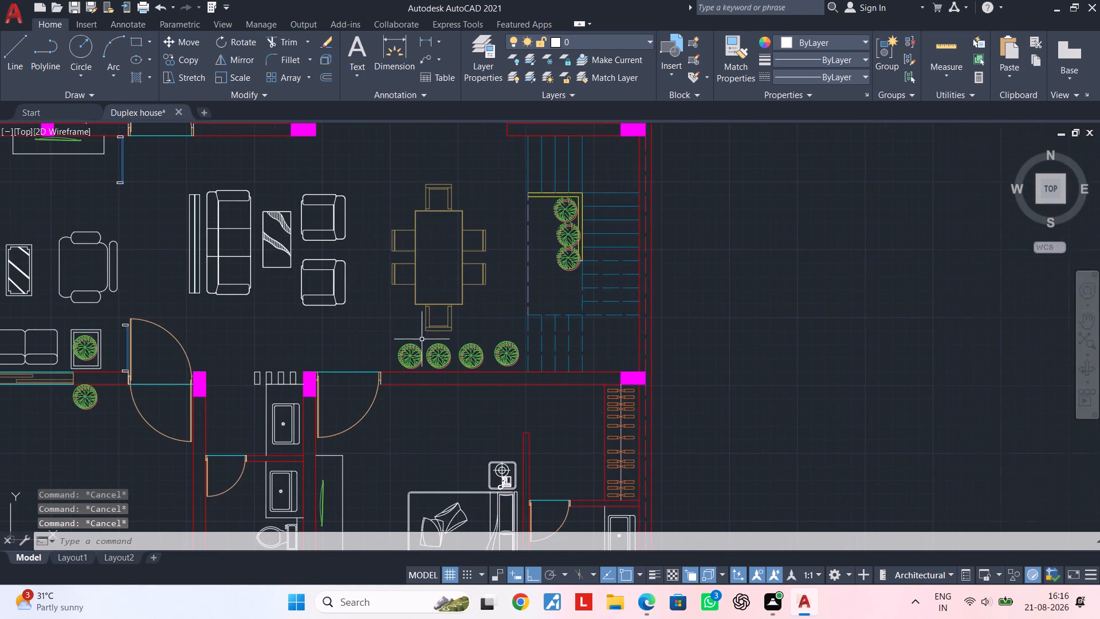
key("Escape")
middle_click_drag(484, 351, 574, 261)
key("Escape")
key("Escape")
middle_click_drag(596, 349, 633, 303)
key("Escape")
middle_click_drag(614, 316, 636, 287)
key("Escape")
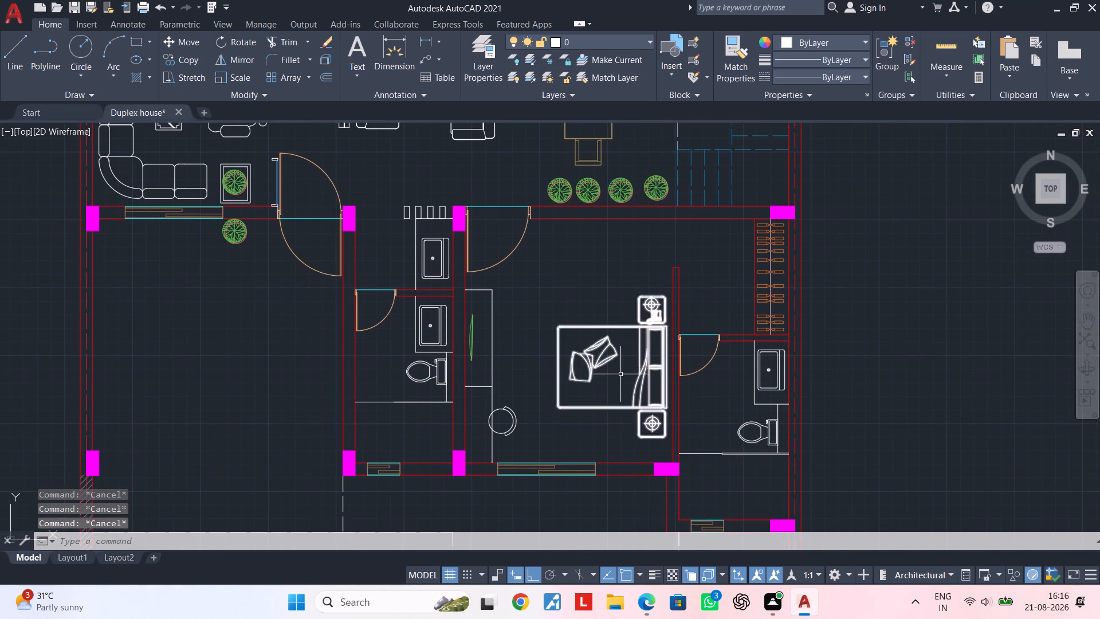
middle_click_drag(620, 374, 654, 319)
key("Escape")
key("Escape")
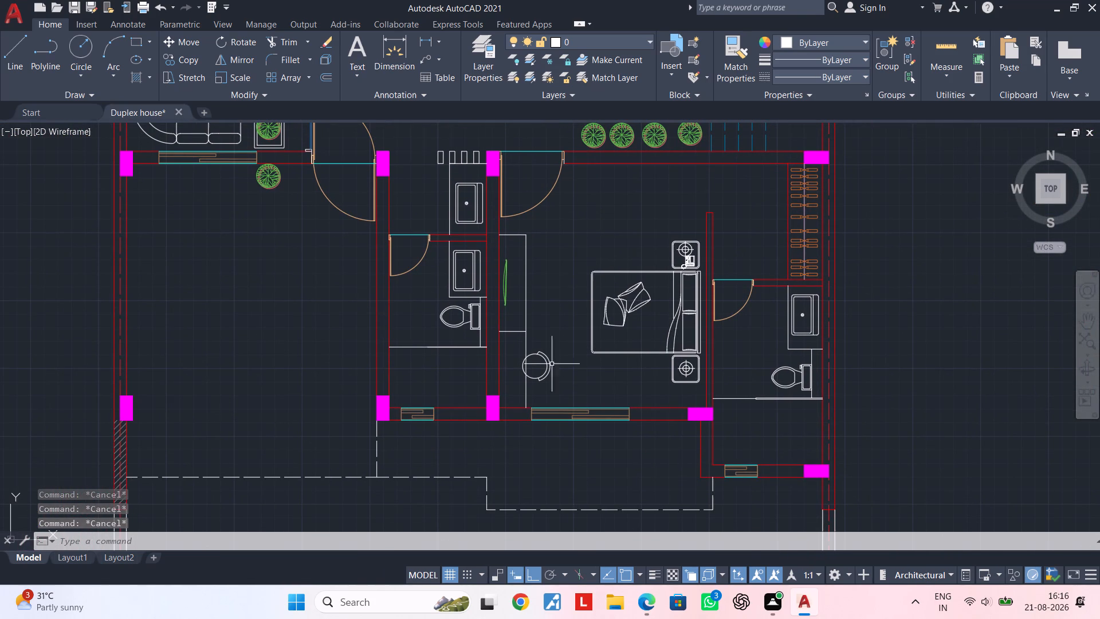
middle_click_drag(403, 373, 392, 463)
middle_click_drag(272, 340, 339, 353)
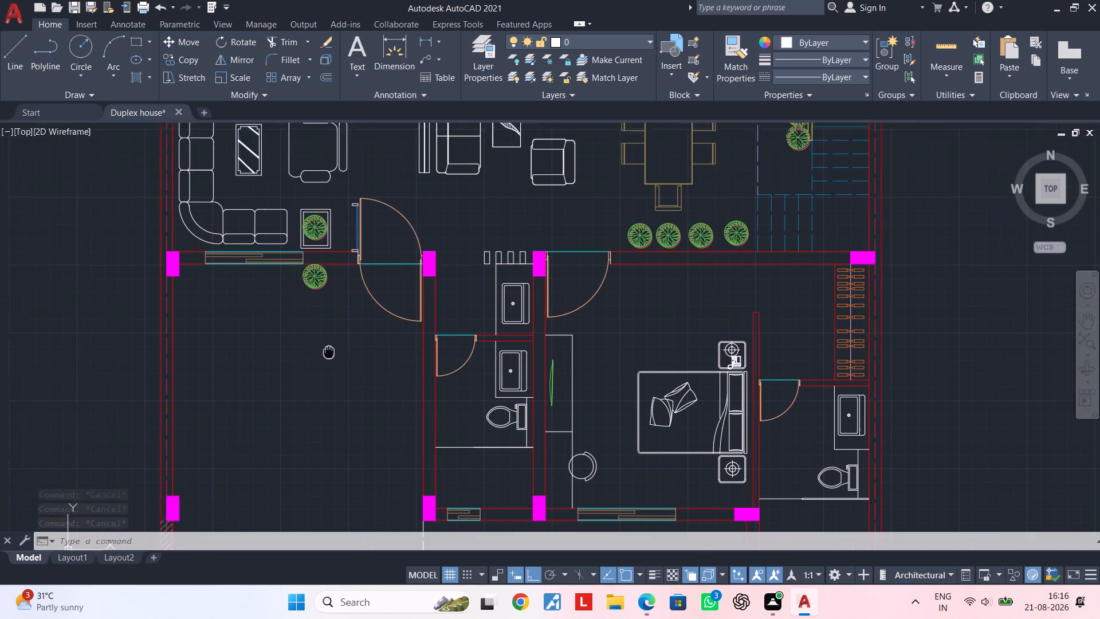
middle_click_drag(339, 353, 426, 363)
scroll(404, 362, "down", 2)
middle_click_drag(411, 363, 374, 450)
scroll(374, 450, "up", 1)
middle_click_drag(355, 332, 327, 447)
middle_click_drag(290, 402, 380, 285)
middle_click_drag(462, 514, 451, 288)
scroll(412, 323, "up", 1)
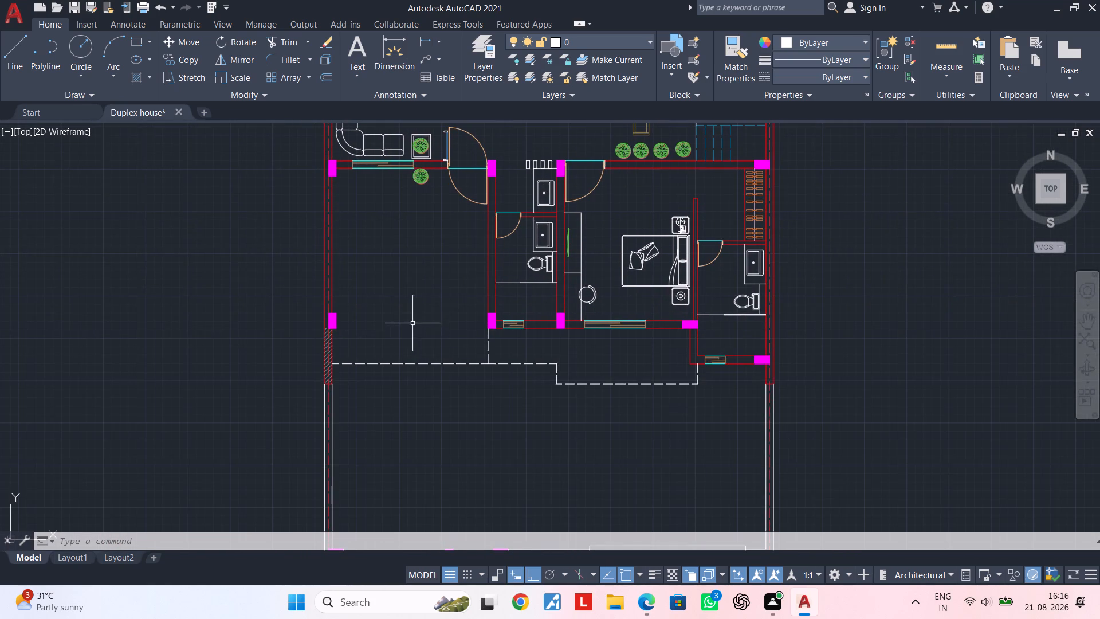
Delete the diagonal hatch from the outer wall stretch beside the dashed front line.
middle_click_drag(406, 334, 381, 393)
key("Escape")
key("Escape")
key("Escape")
middle_click_drag(360, 383, 407, 369)
key("Escape")
scroll(279, 407, "up", 3)
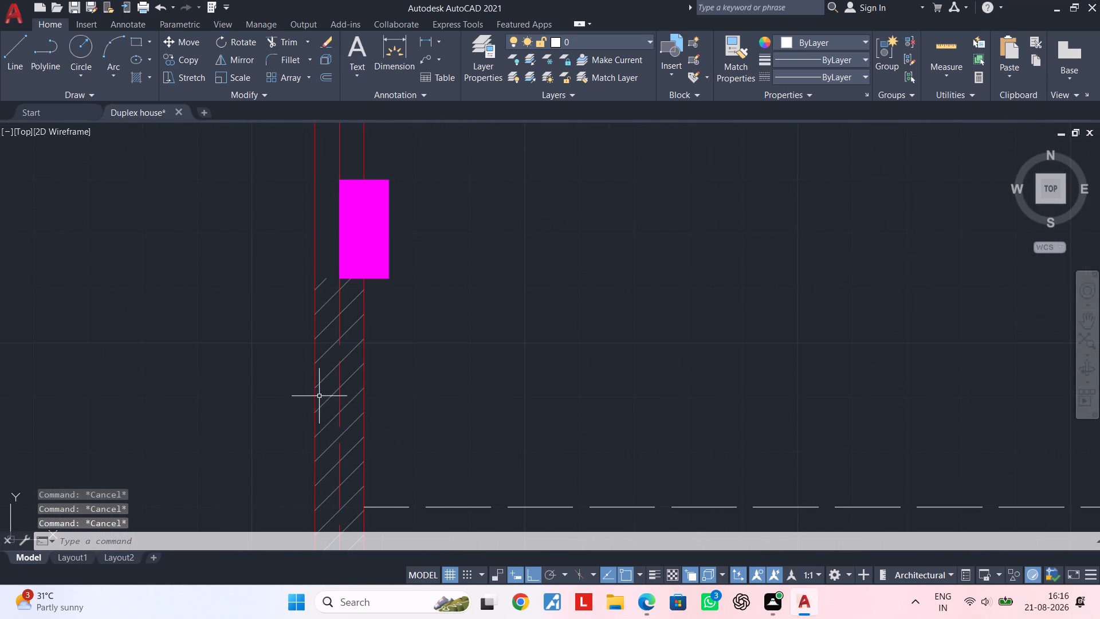
left_click(325, 376)
key("Delete")
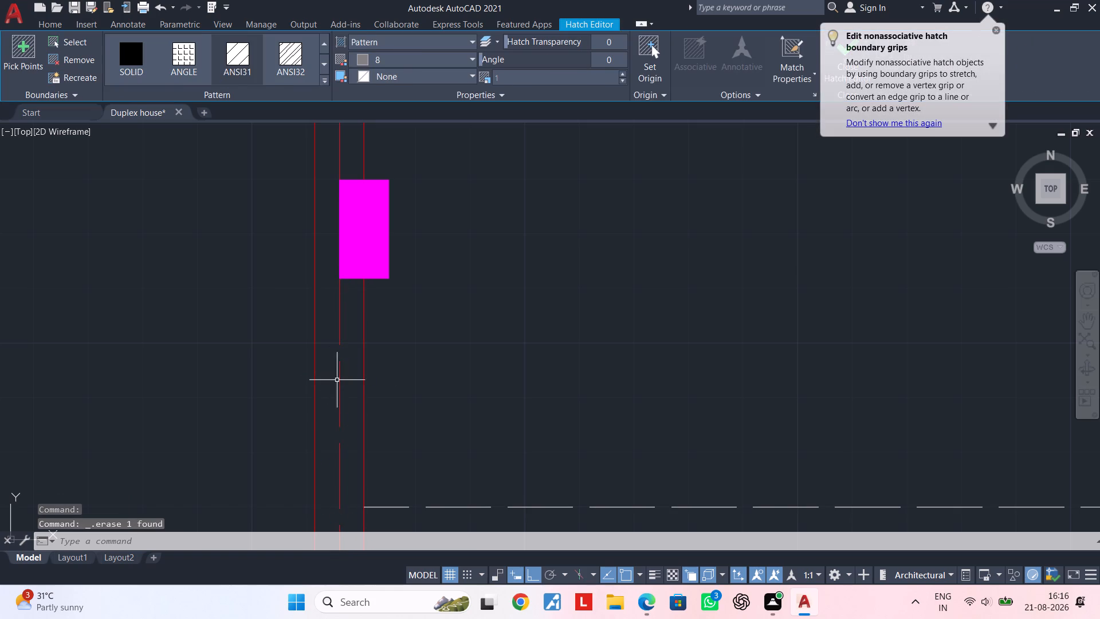
Examine the whole floor plan, from the upper bedroom and kitchen through the living and dining areas to the lower rooms and front yard.
scroll(380, 385, "down", 3)
middle_click_drag(458, 375, 339, 463)
scroll(339, 434, "down", 3)
middle_click_drag(348, 421, 324, 476)
scroll(317, 332, "up", 1)
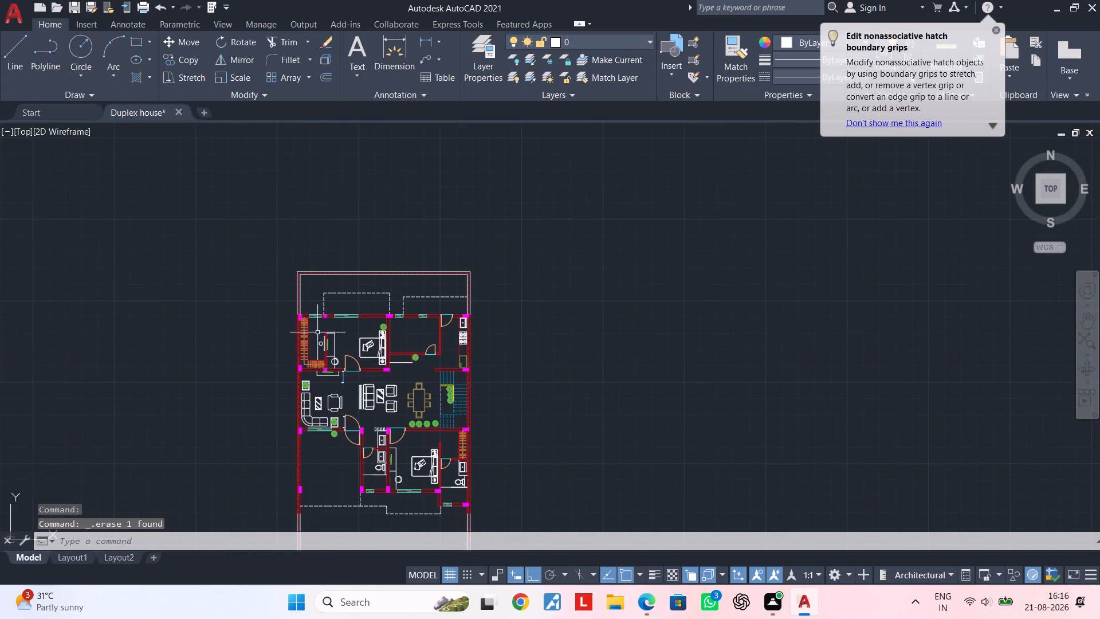
scroll(317, 332, "up", 2)
scroll(254, 269, "up", 4)
scroll(254, 258, "down", 3)
middle_click_drag(398, 329, 533, 247)
key("Escape")
key("Escape")
scroll(602, 398, "down", 1)
middle_click_drag(602, 398, 441, 316)
scroll(398, 289, "up", 4)
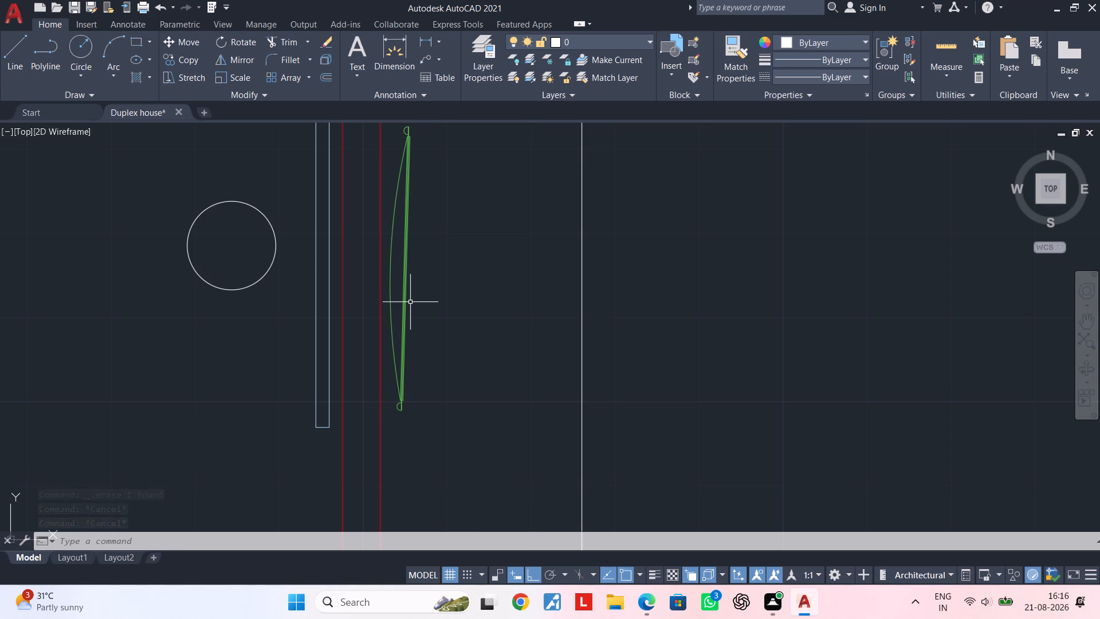
key("Escape")
key("Escape")
scroll(612, 407, "down", 3)
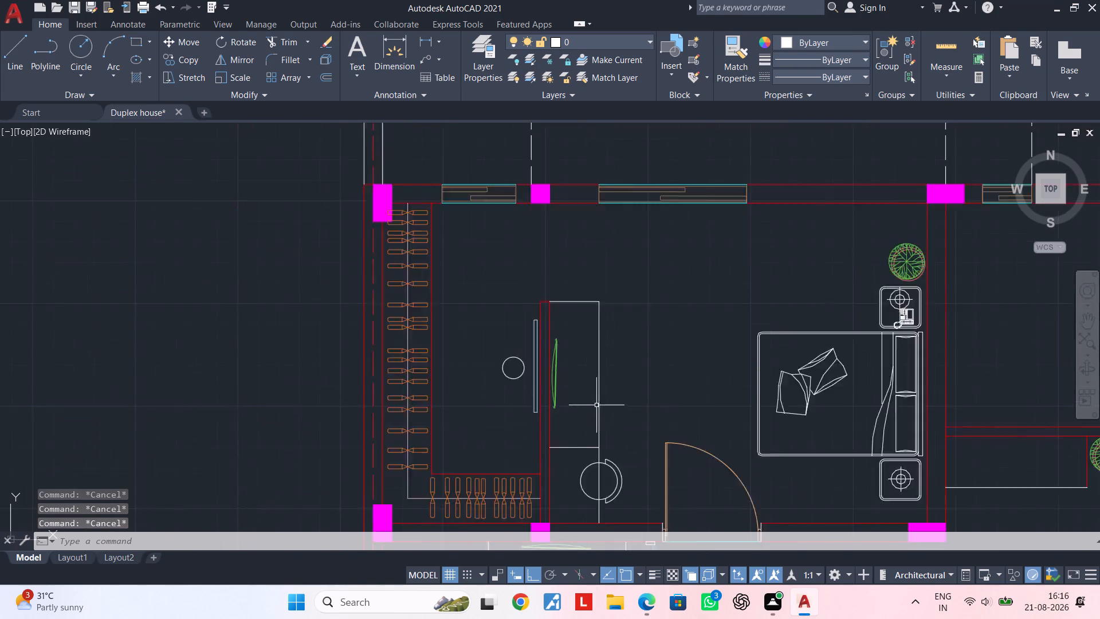
scroll(596, 405, "down", 1)
middle_click_drag(659, 381, 393, 328)
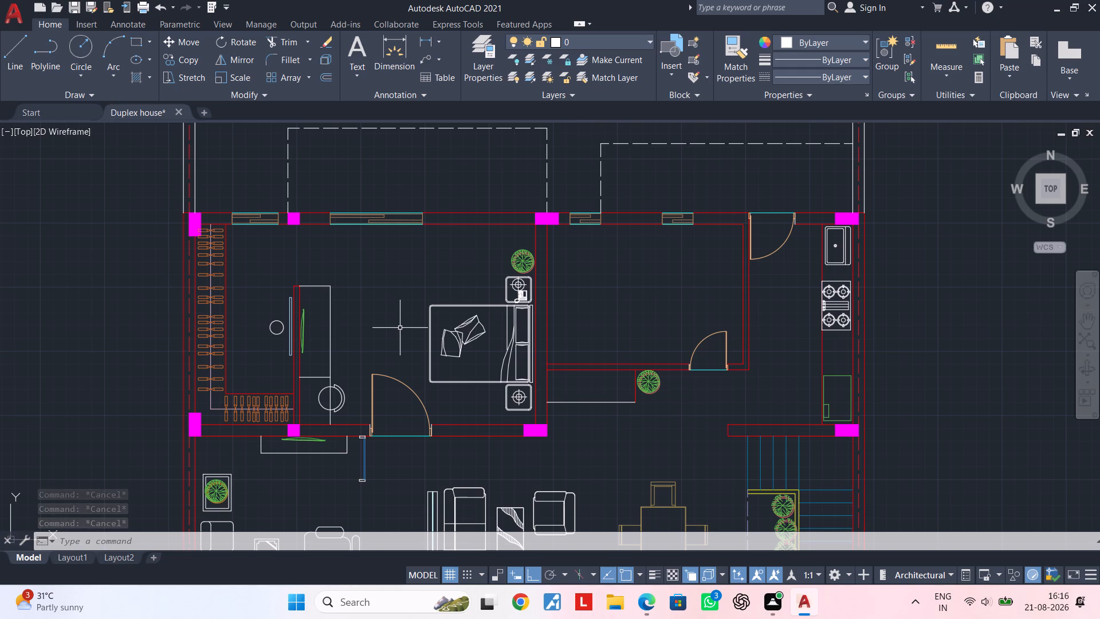
scroll(657, 348, "down", 1)
middle_click_drag(657, 344, 655, 257)
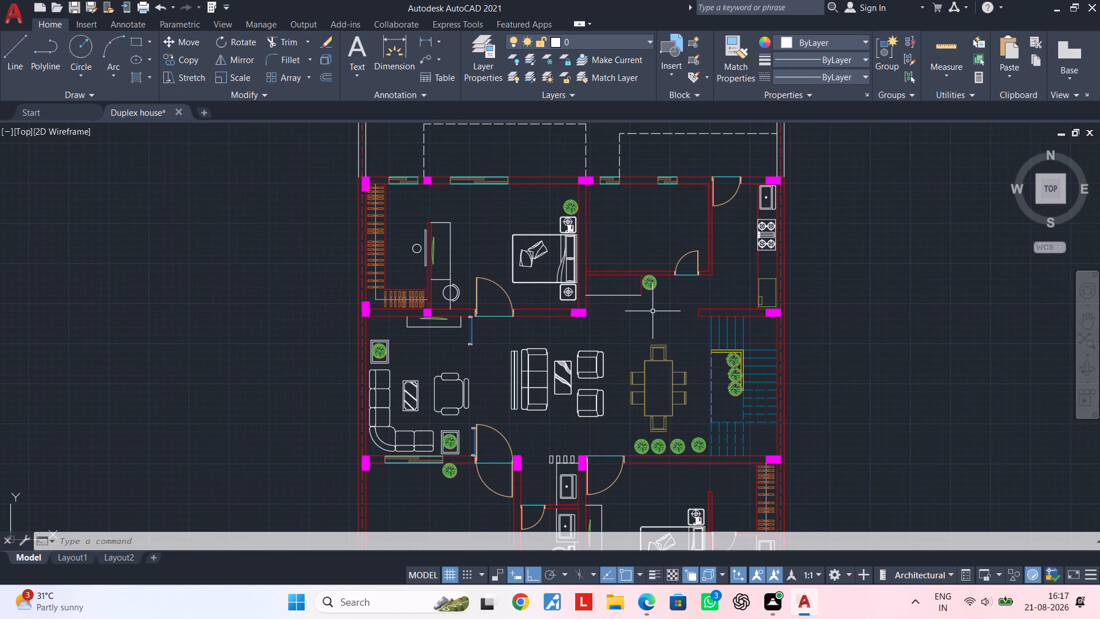
middle_click_drag(684, 322, 690, 263)
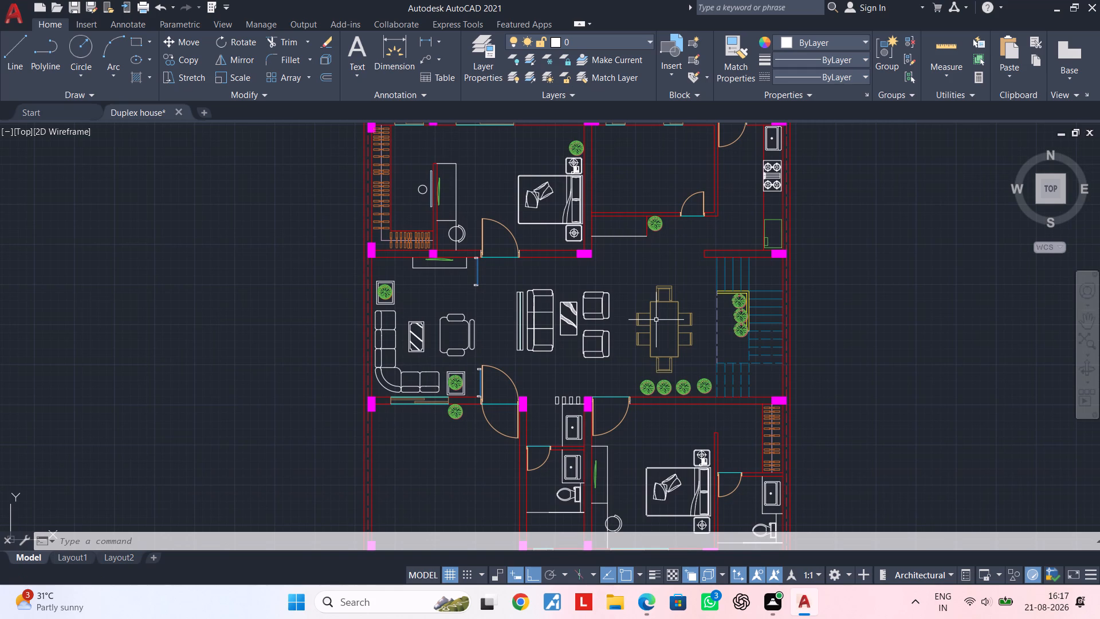
middle_click_drag(653, 323, 680, 272)
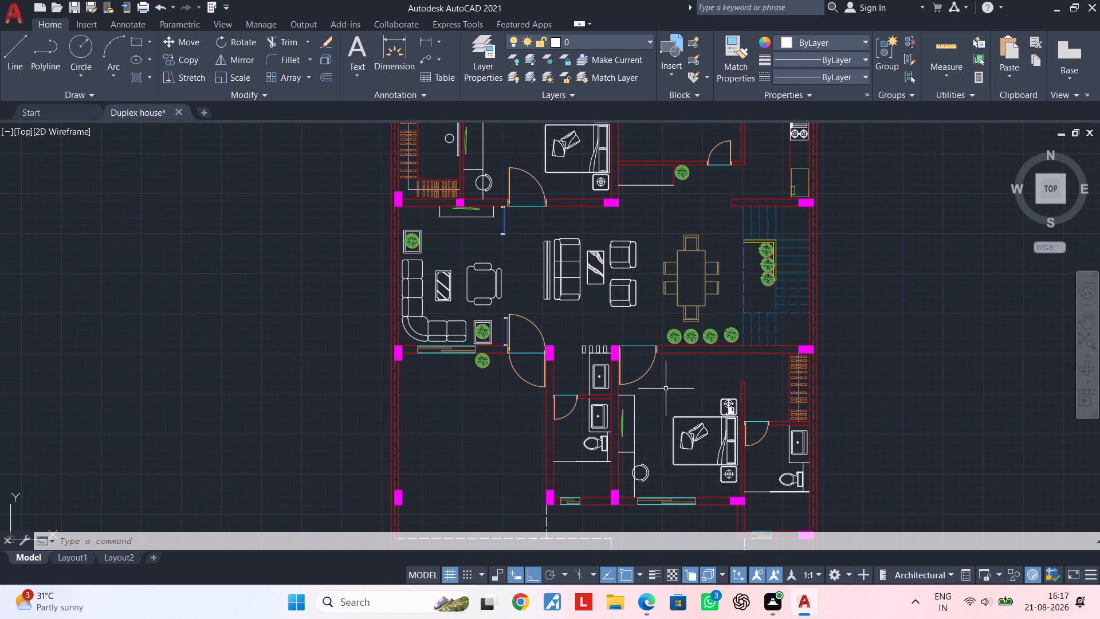
middle_click_drag(655, 414, 696, 377)
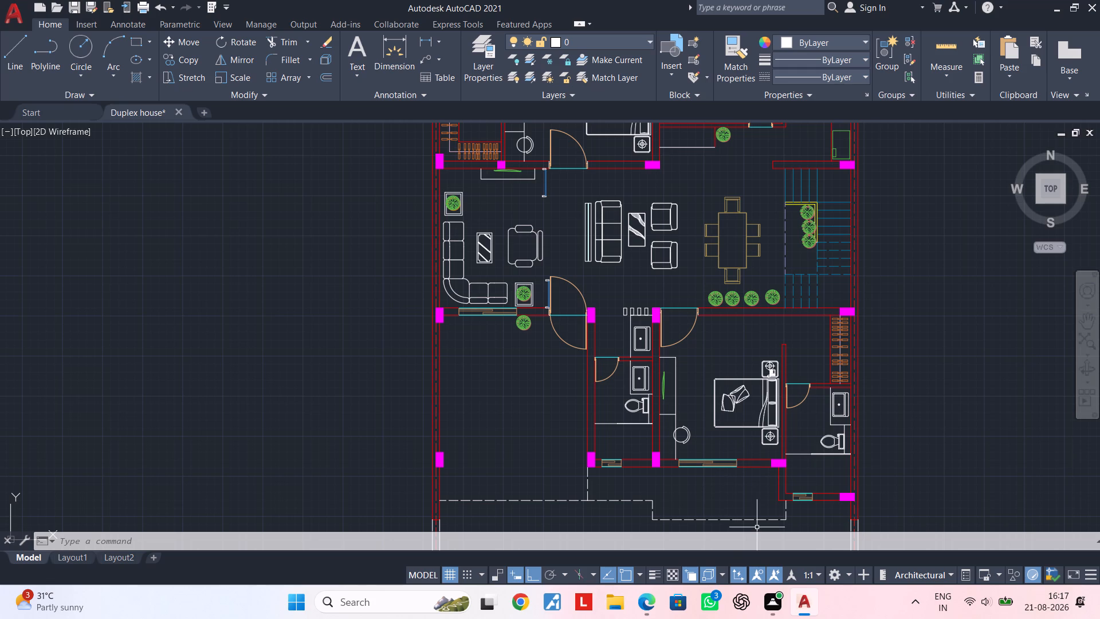
scroll(729, 441, "up", 1)
middle_click_drag(717, 424, 806, 322)
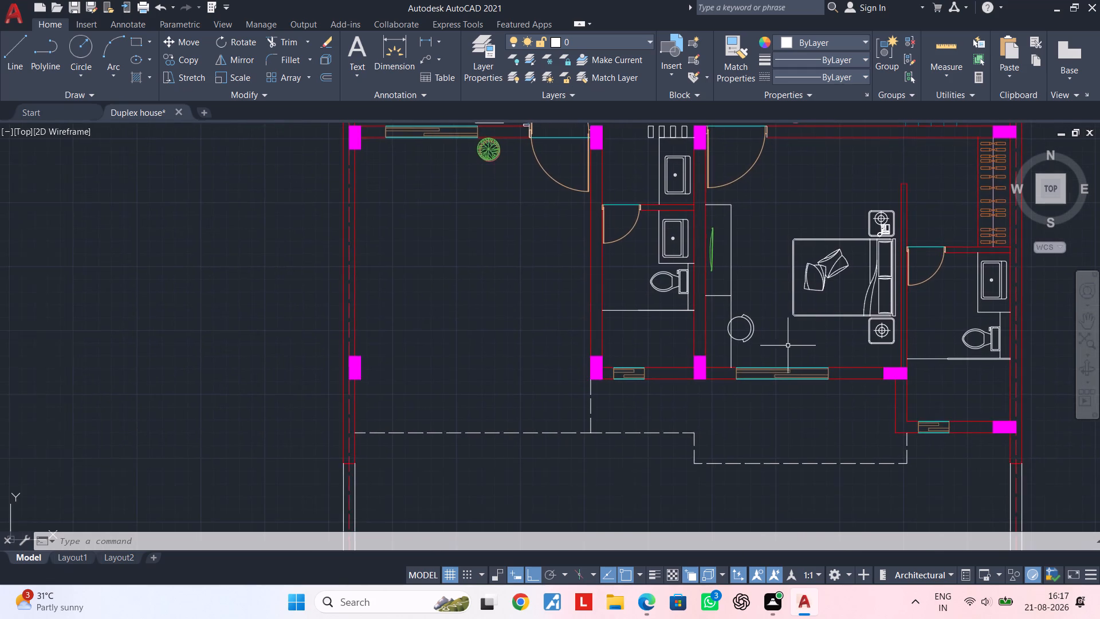
scroll(788, 346, "down", 1)
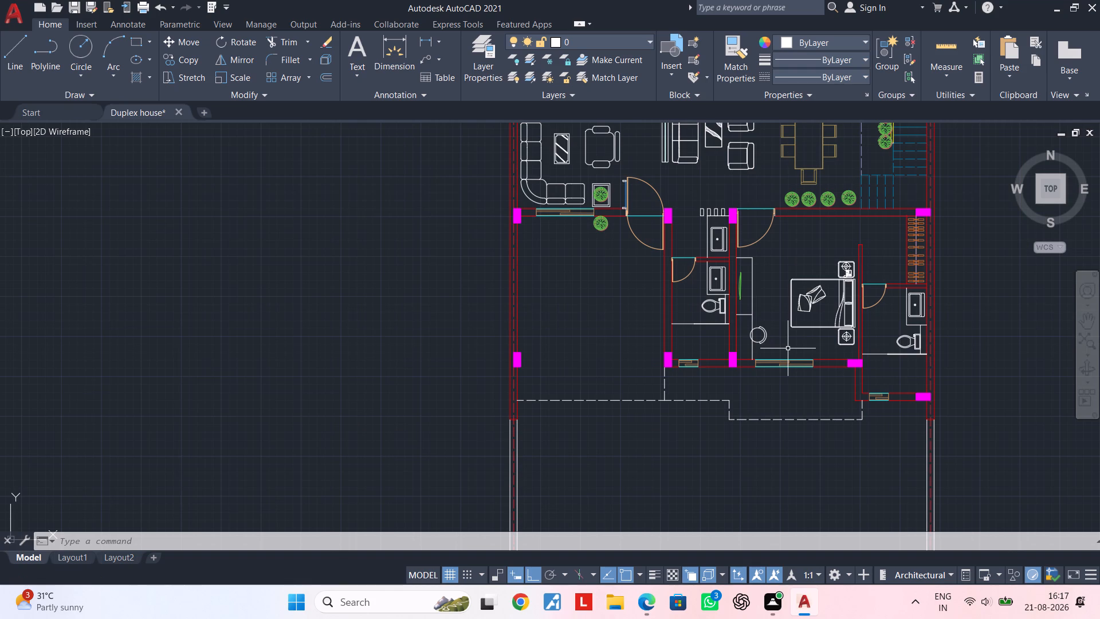
middle_click_drag(821, 311, 830, 302)
middle_click_drag(642, 328, 674, 300)
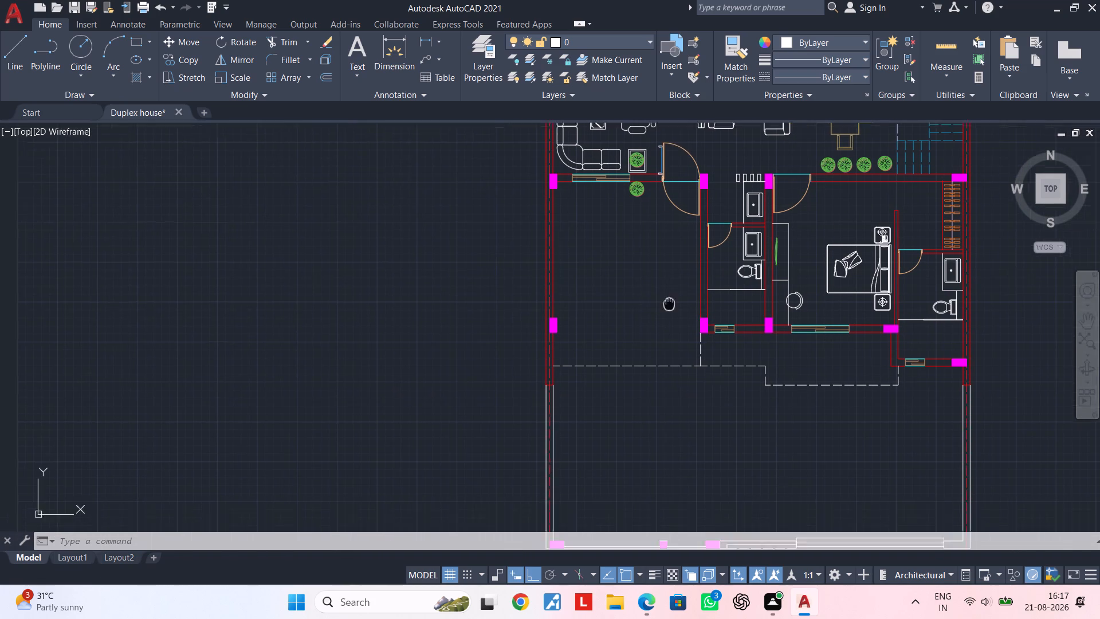
middle_click_drag(674, 300, 702, 289)
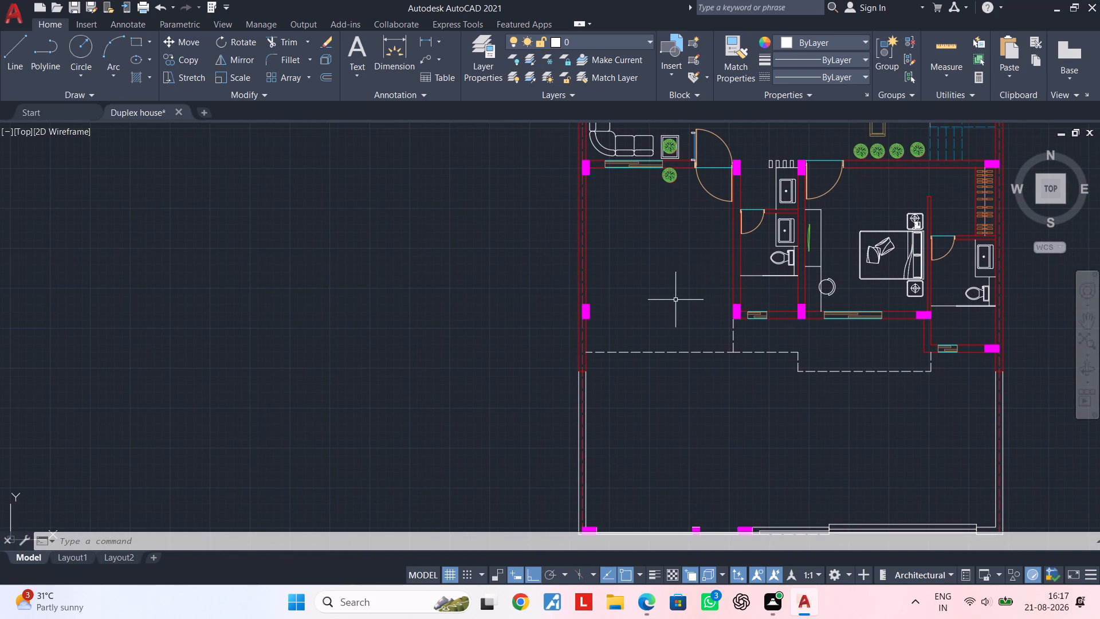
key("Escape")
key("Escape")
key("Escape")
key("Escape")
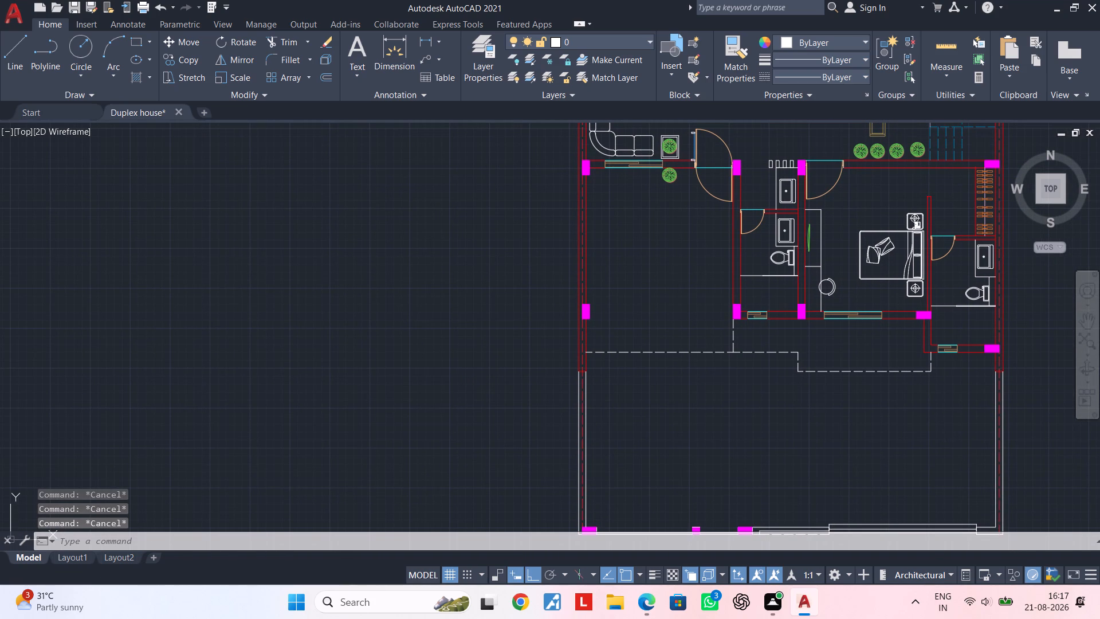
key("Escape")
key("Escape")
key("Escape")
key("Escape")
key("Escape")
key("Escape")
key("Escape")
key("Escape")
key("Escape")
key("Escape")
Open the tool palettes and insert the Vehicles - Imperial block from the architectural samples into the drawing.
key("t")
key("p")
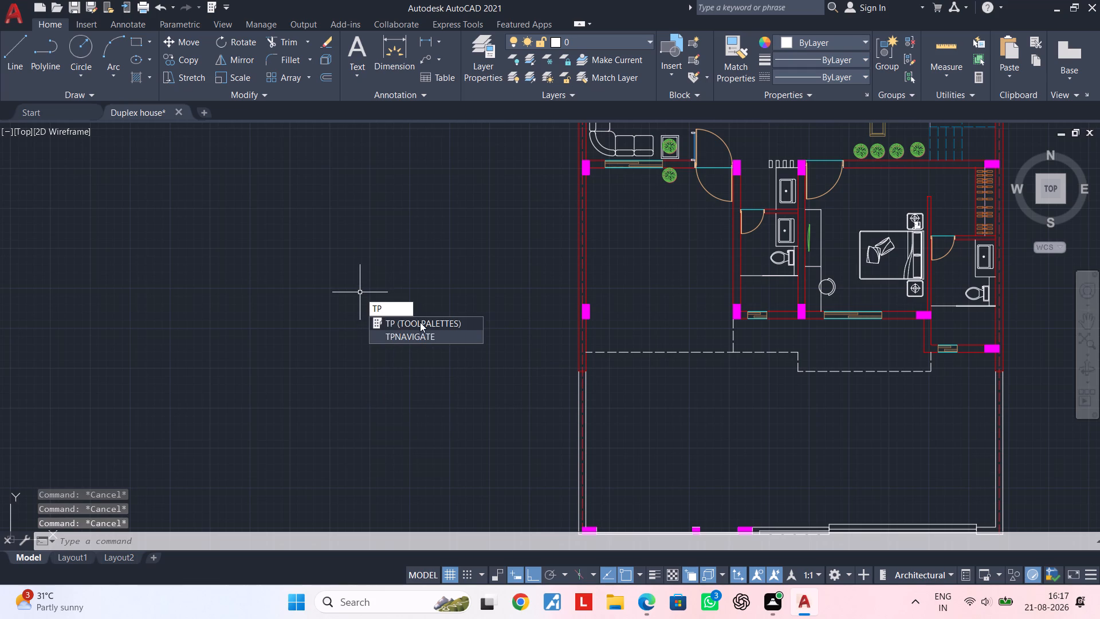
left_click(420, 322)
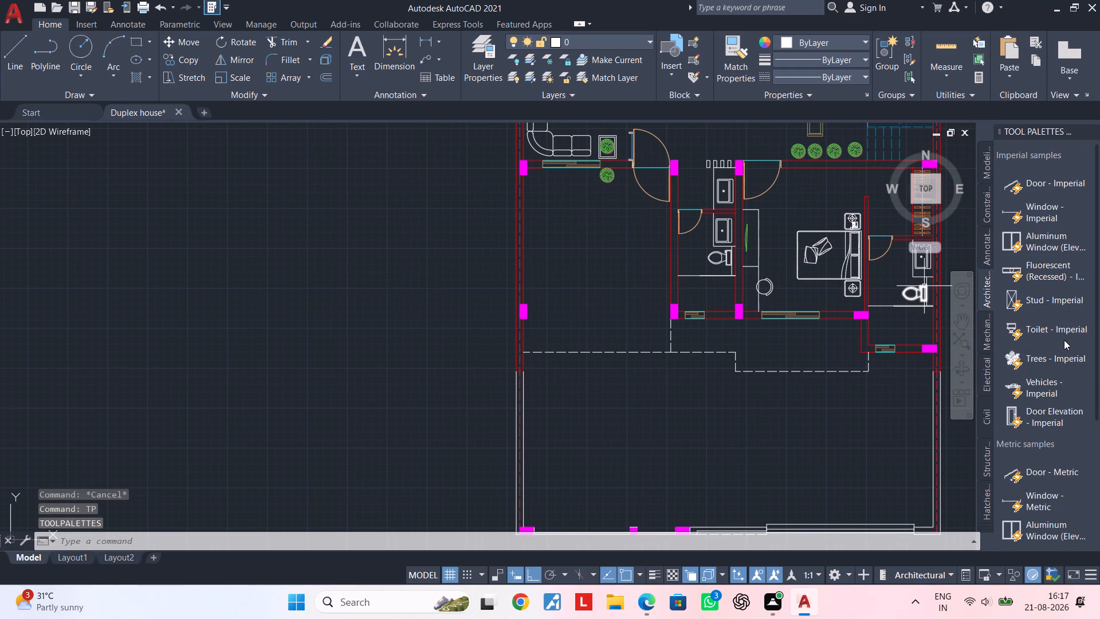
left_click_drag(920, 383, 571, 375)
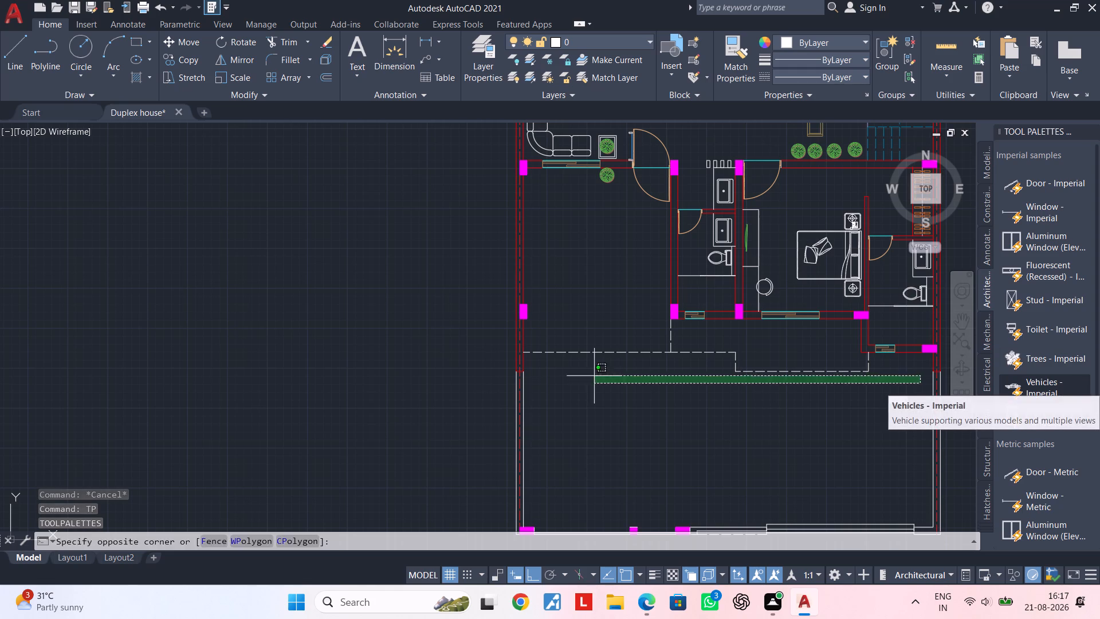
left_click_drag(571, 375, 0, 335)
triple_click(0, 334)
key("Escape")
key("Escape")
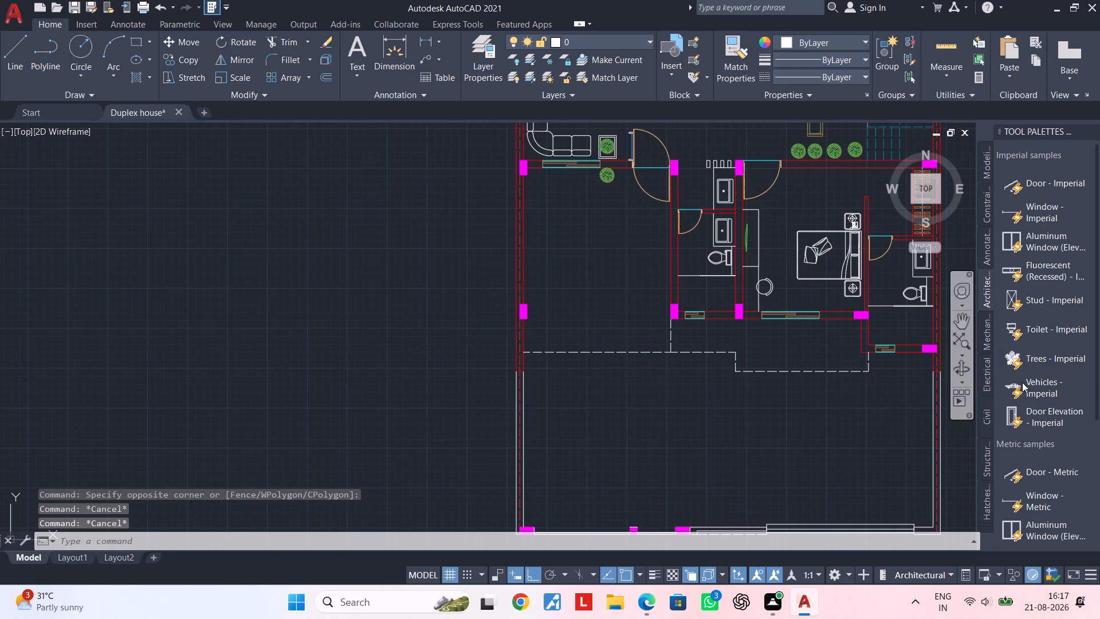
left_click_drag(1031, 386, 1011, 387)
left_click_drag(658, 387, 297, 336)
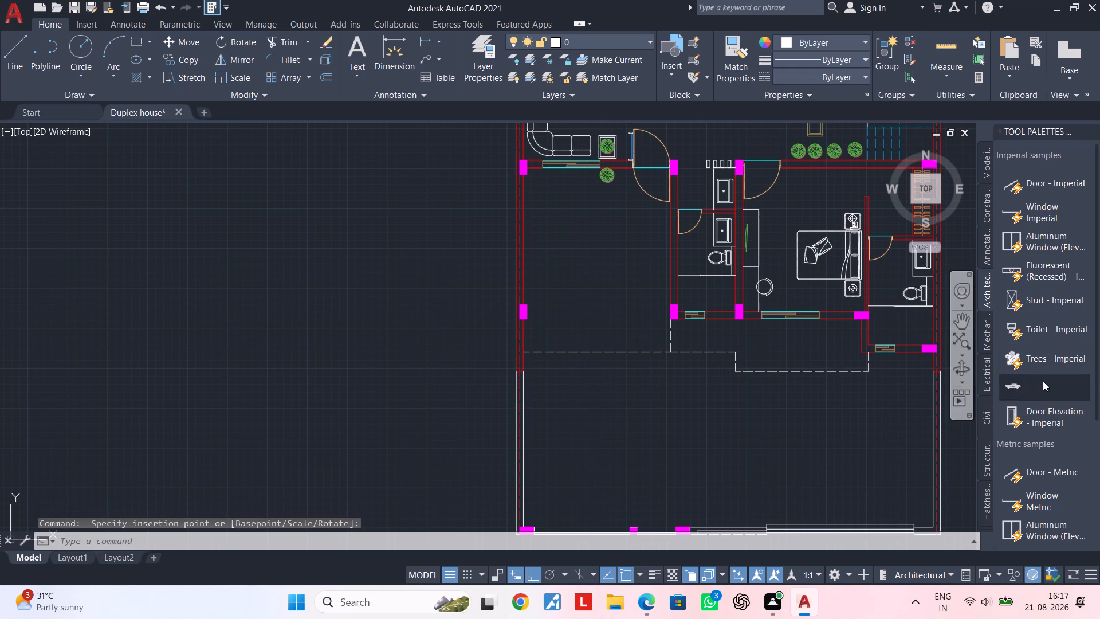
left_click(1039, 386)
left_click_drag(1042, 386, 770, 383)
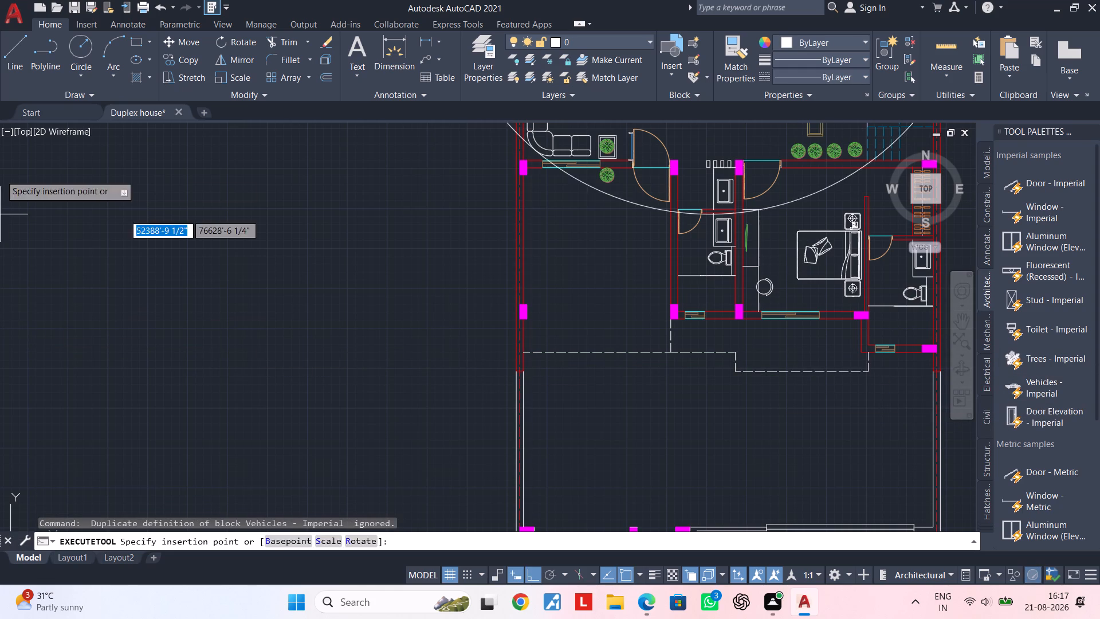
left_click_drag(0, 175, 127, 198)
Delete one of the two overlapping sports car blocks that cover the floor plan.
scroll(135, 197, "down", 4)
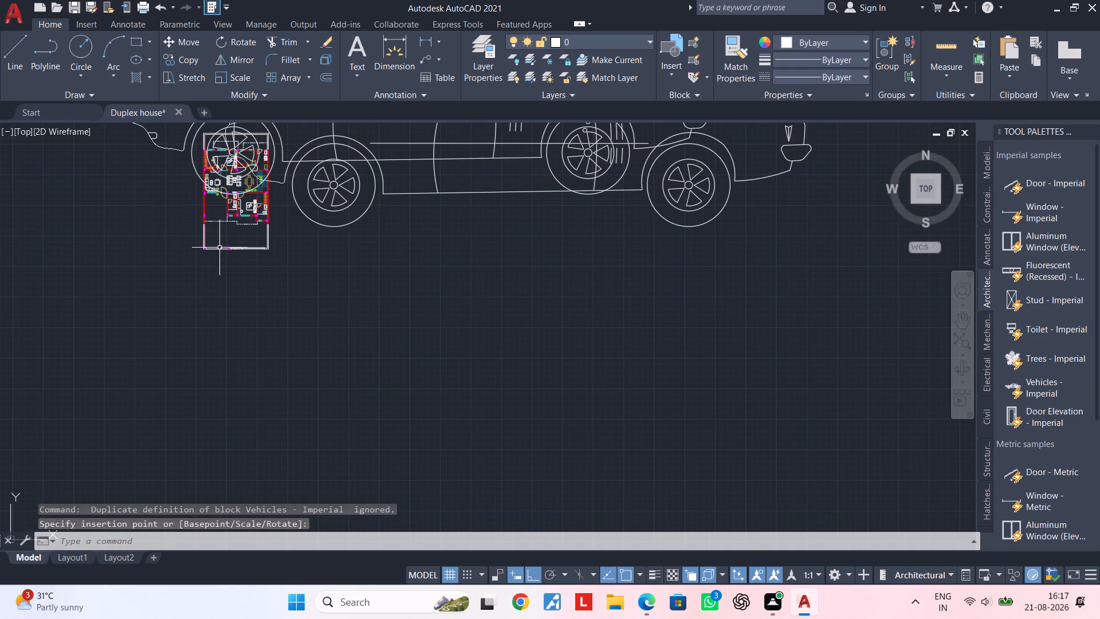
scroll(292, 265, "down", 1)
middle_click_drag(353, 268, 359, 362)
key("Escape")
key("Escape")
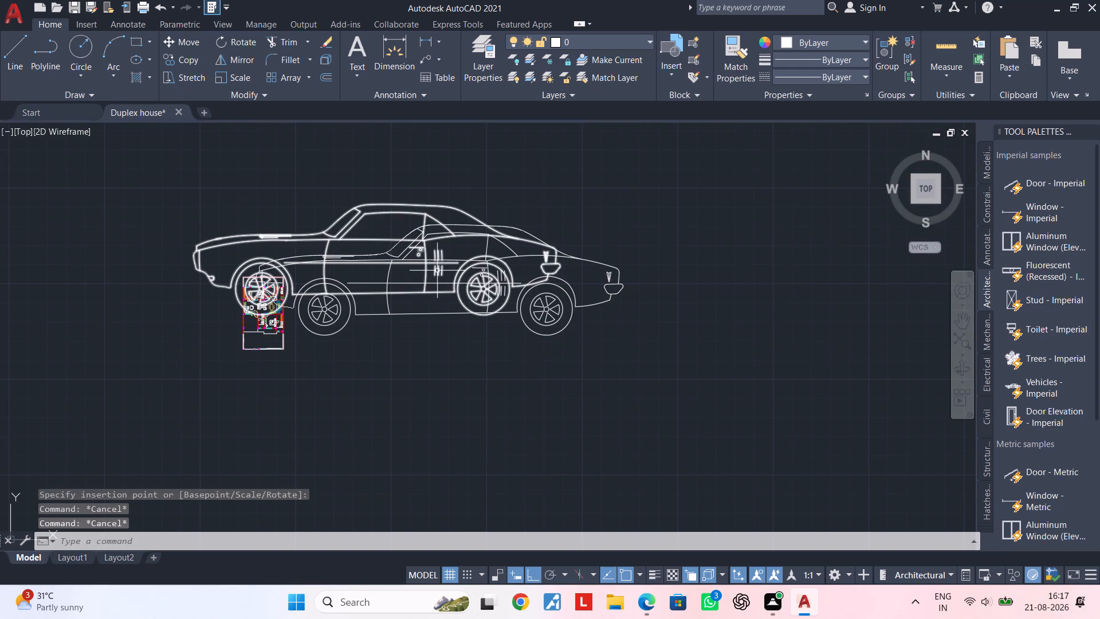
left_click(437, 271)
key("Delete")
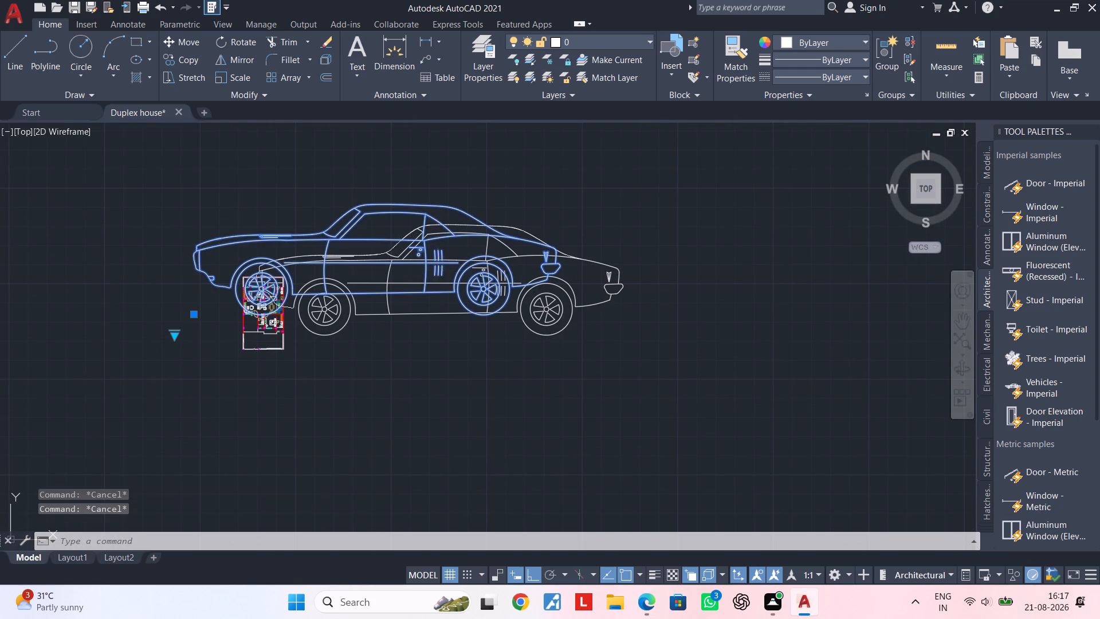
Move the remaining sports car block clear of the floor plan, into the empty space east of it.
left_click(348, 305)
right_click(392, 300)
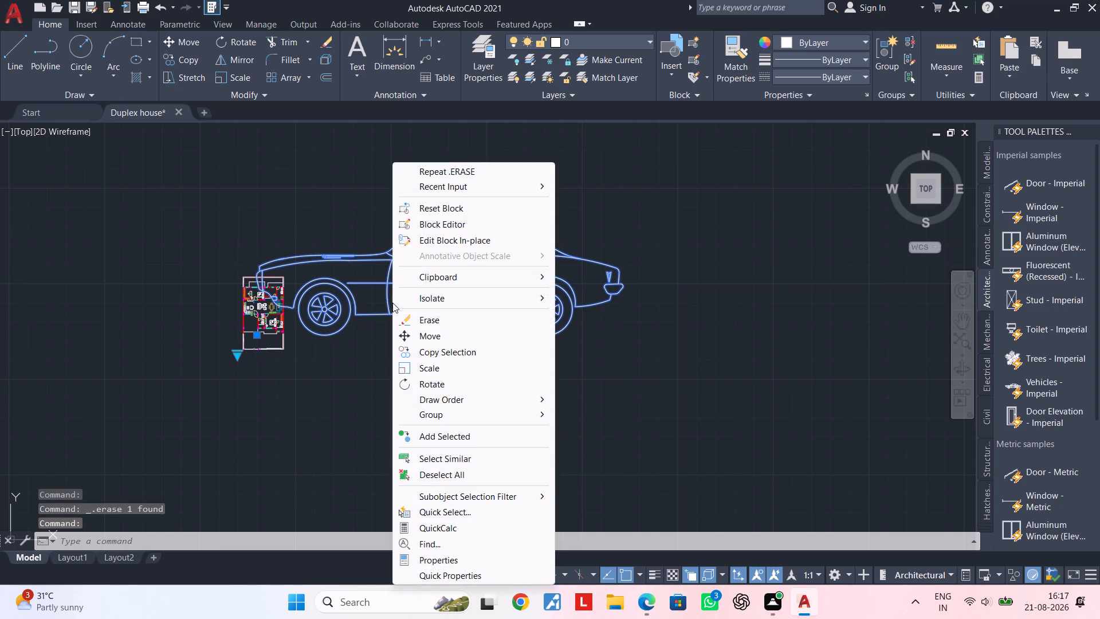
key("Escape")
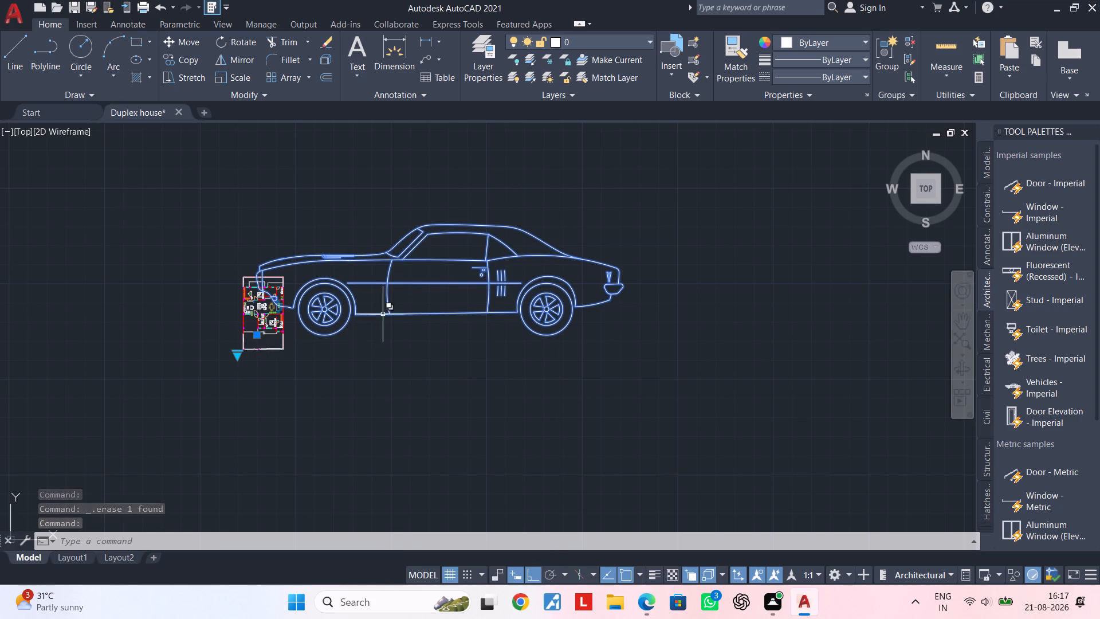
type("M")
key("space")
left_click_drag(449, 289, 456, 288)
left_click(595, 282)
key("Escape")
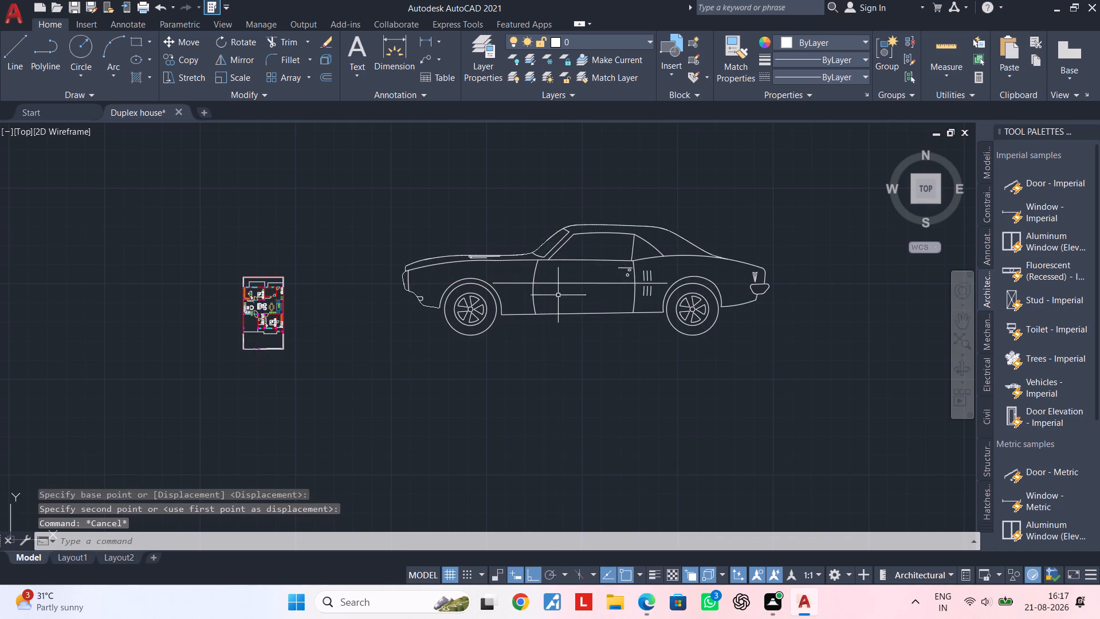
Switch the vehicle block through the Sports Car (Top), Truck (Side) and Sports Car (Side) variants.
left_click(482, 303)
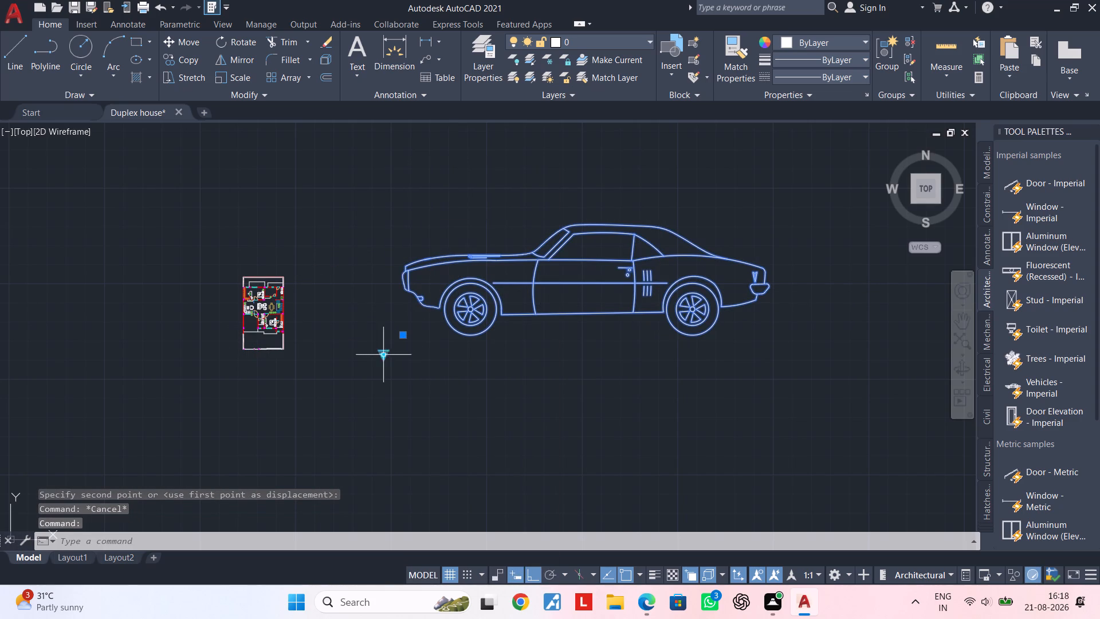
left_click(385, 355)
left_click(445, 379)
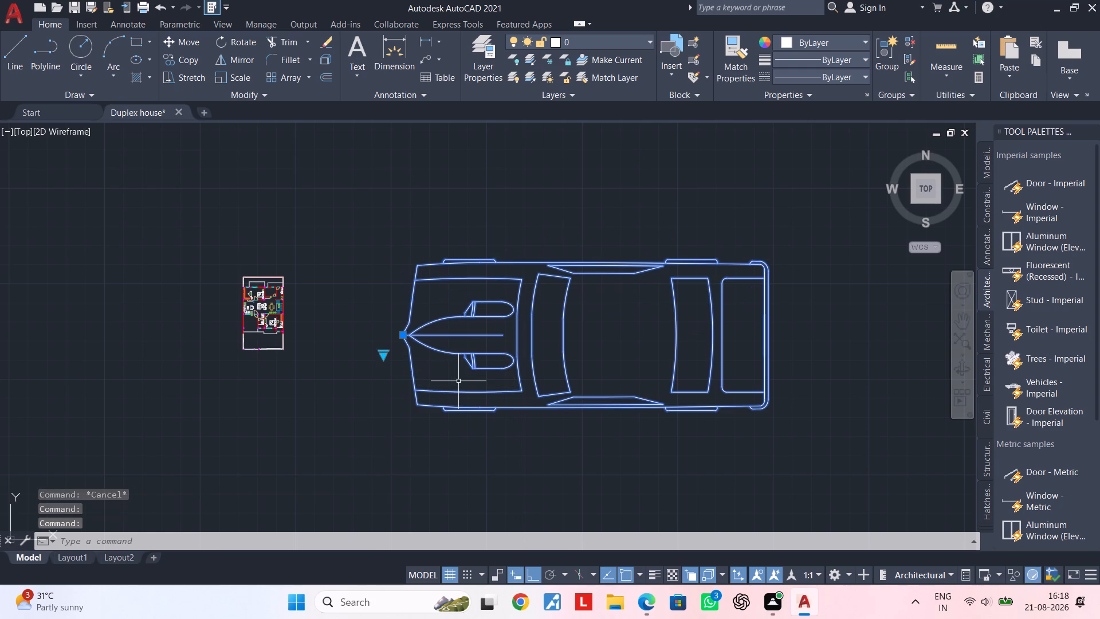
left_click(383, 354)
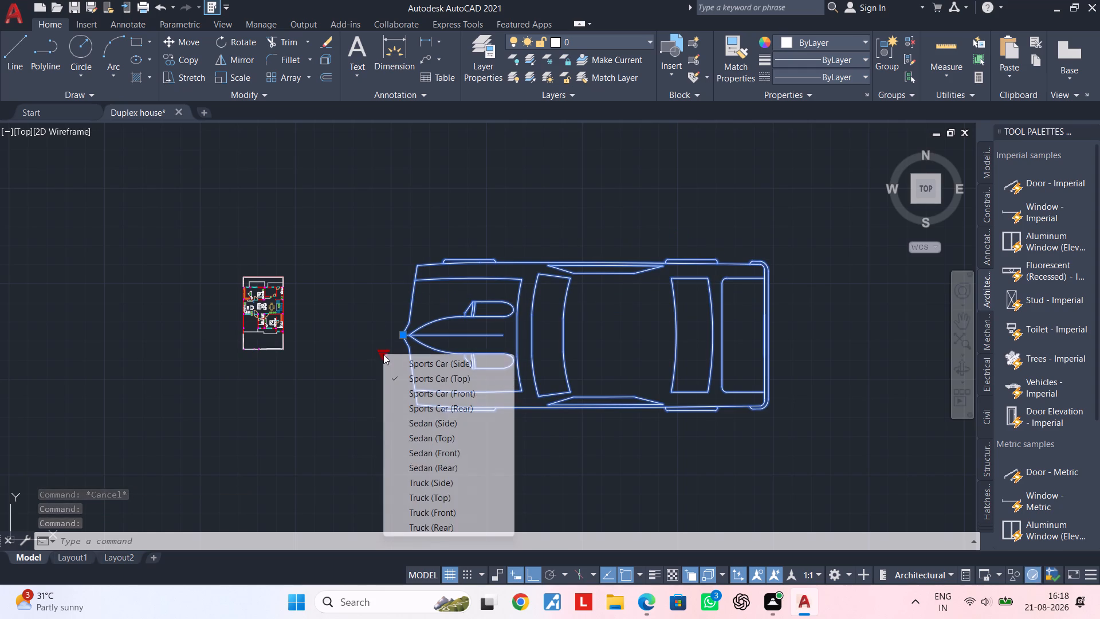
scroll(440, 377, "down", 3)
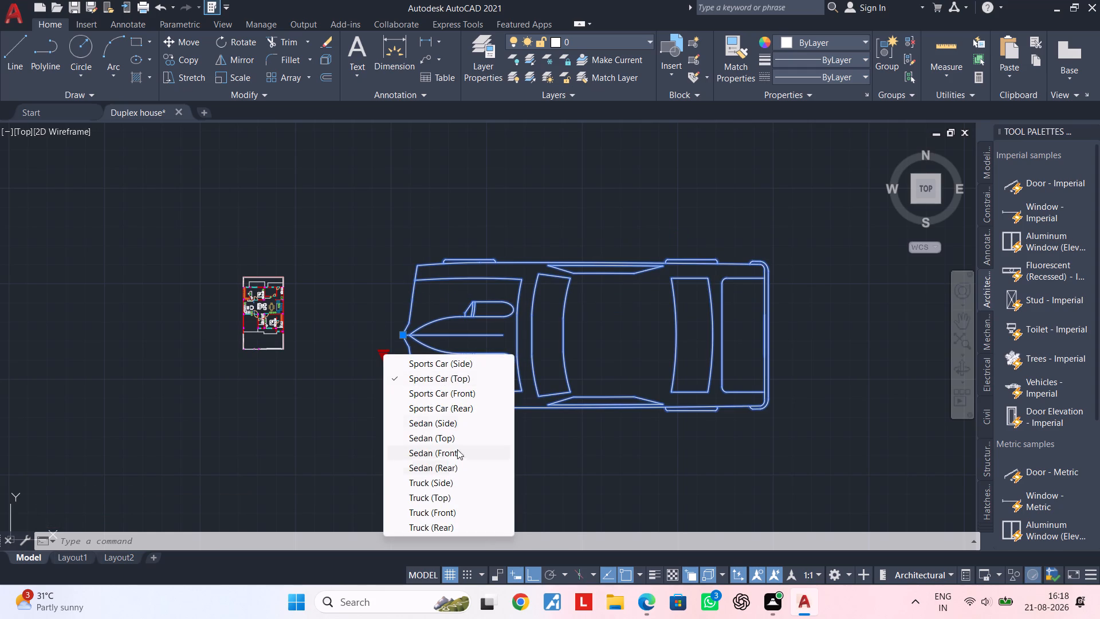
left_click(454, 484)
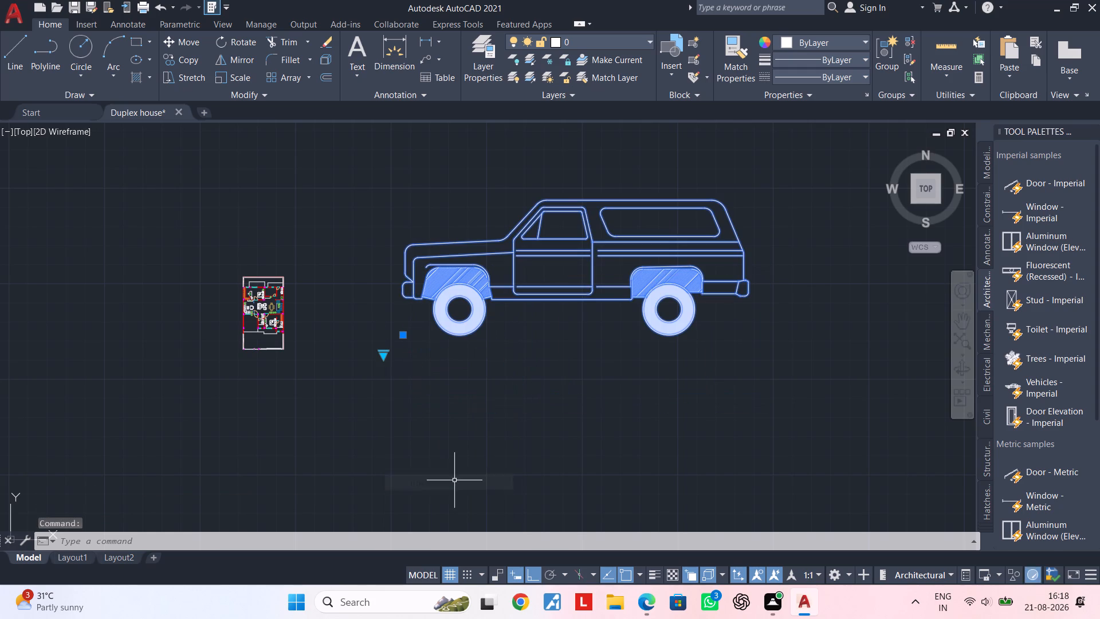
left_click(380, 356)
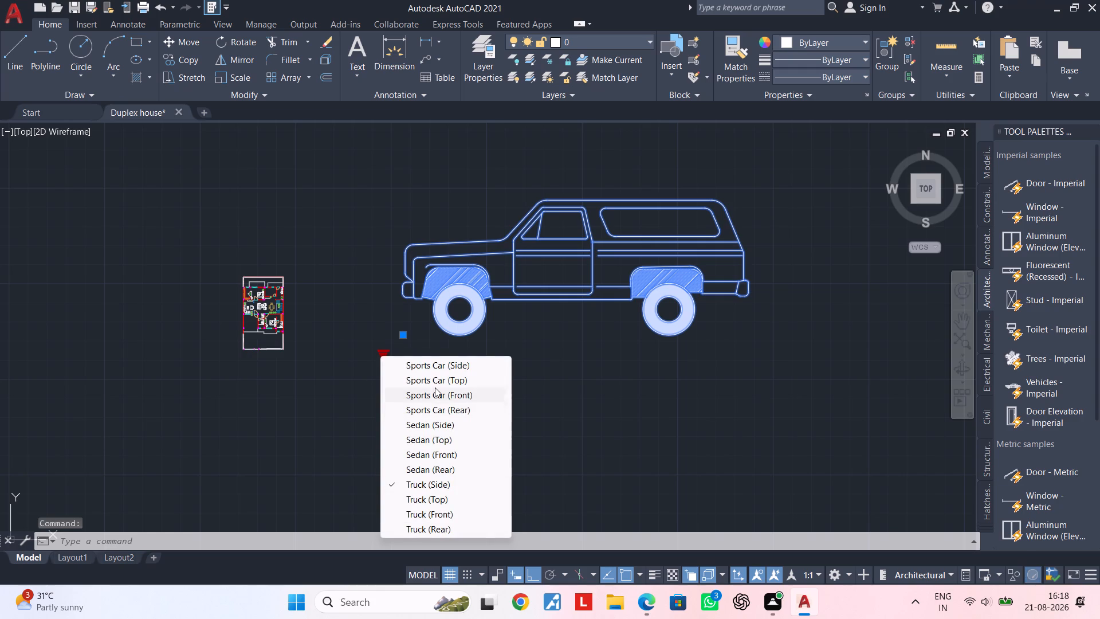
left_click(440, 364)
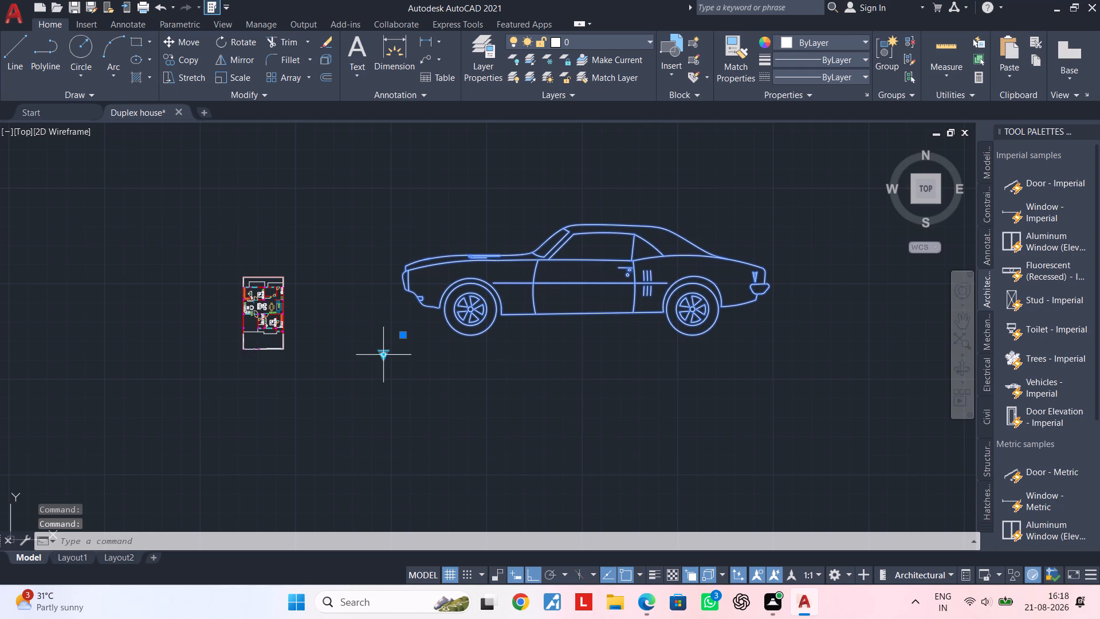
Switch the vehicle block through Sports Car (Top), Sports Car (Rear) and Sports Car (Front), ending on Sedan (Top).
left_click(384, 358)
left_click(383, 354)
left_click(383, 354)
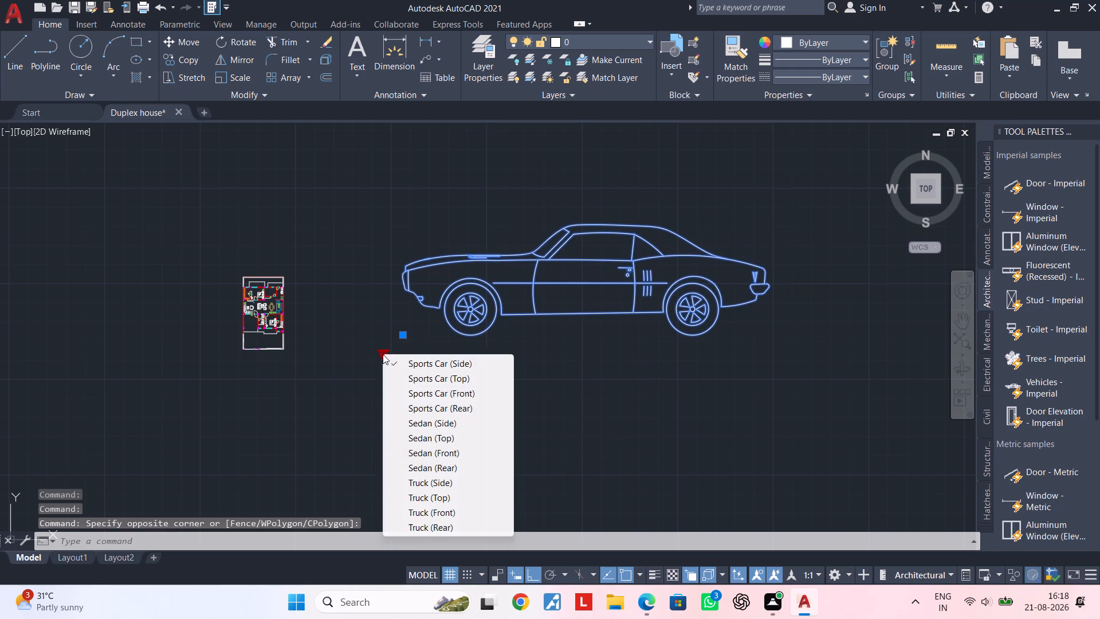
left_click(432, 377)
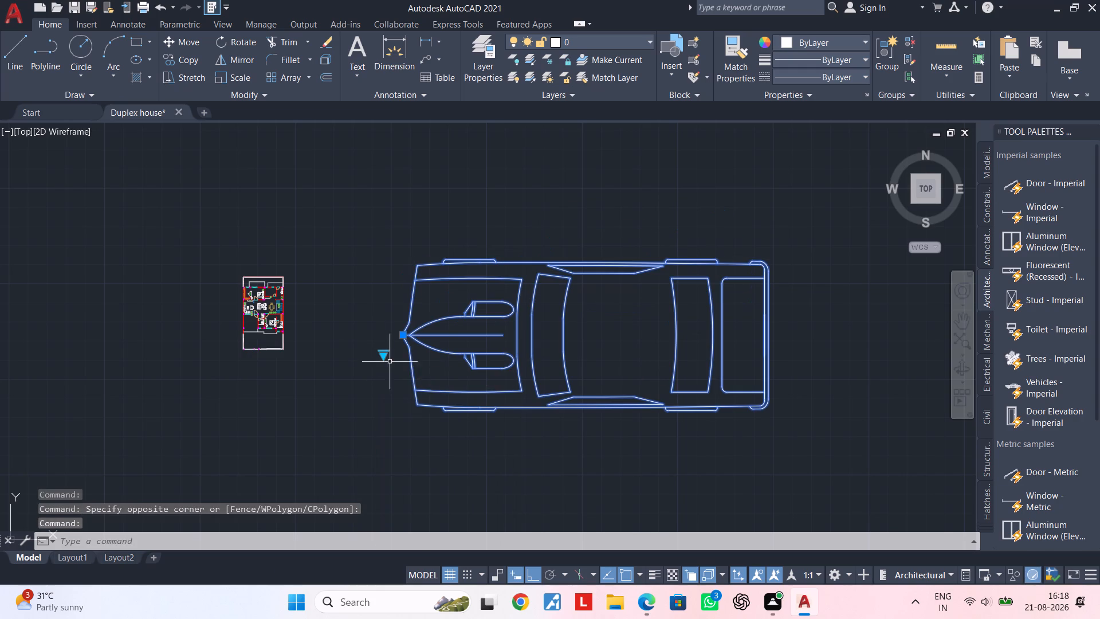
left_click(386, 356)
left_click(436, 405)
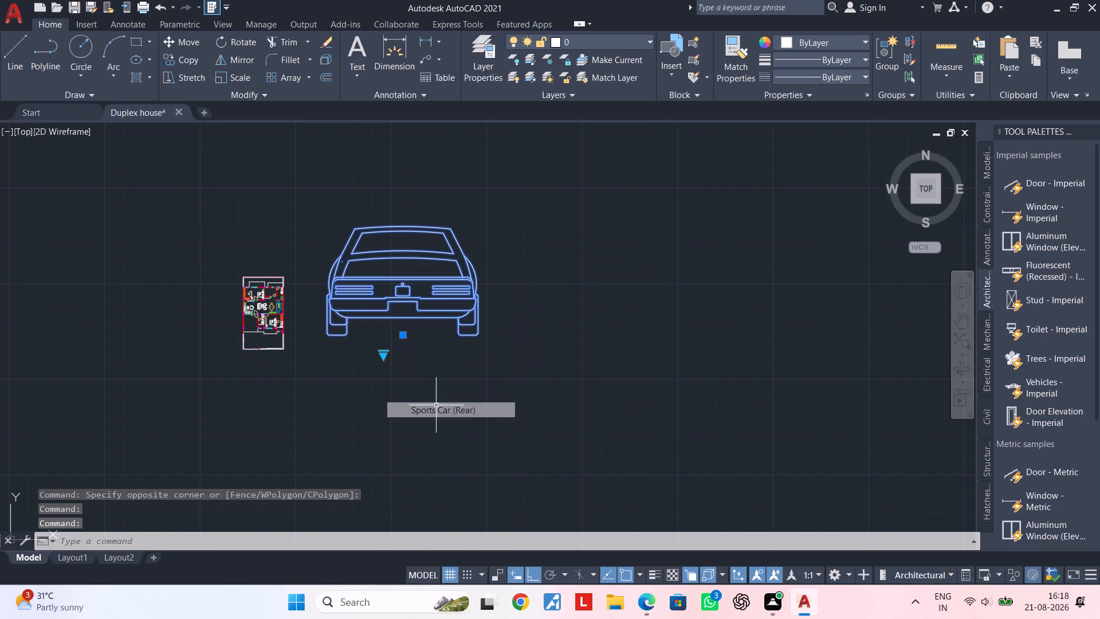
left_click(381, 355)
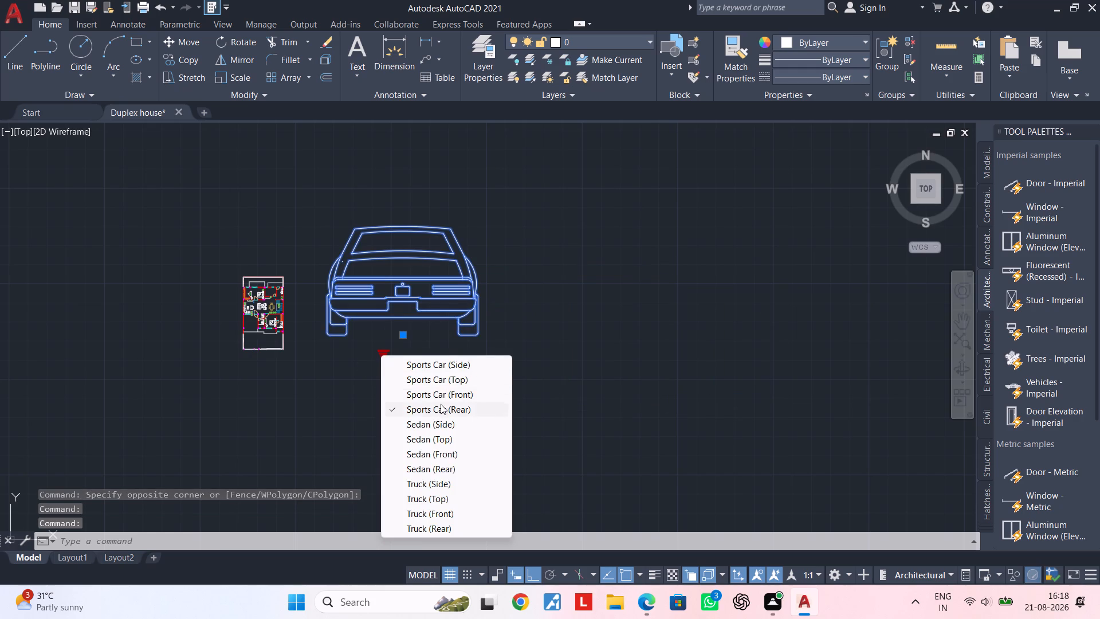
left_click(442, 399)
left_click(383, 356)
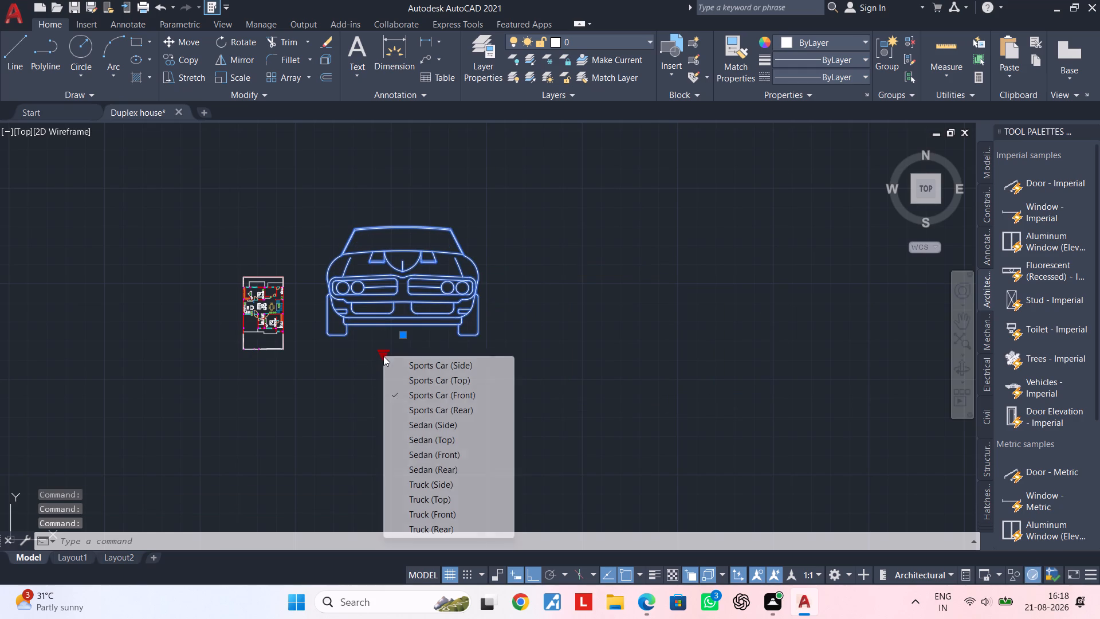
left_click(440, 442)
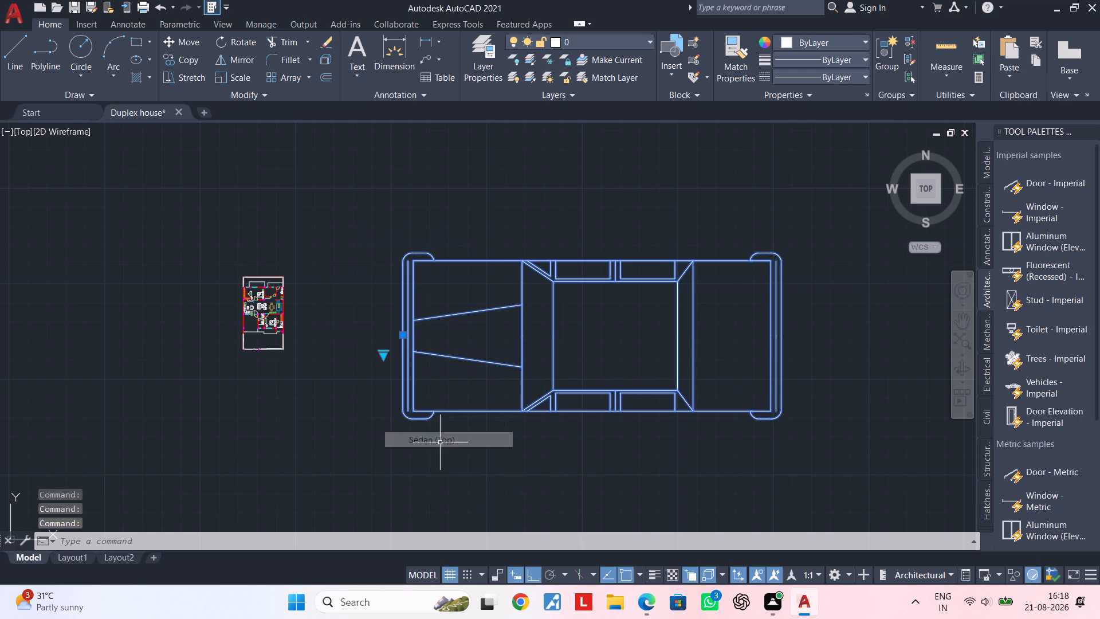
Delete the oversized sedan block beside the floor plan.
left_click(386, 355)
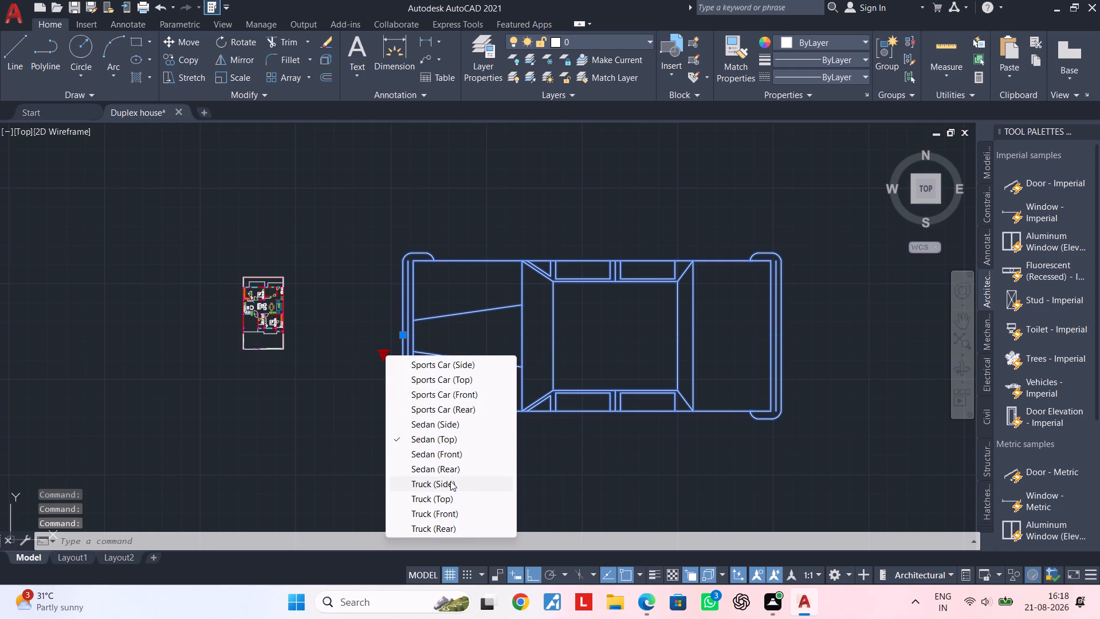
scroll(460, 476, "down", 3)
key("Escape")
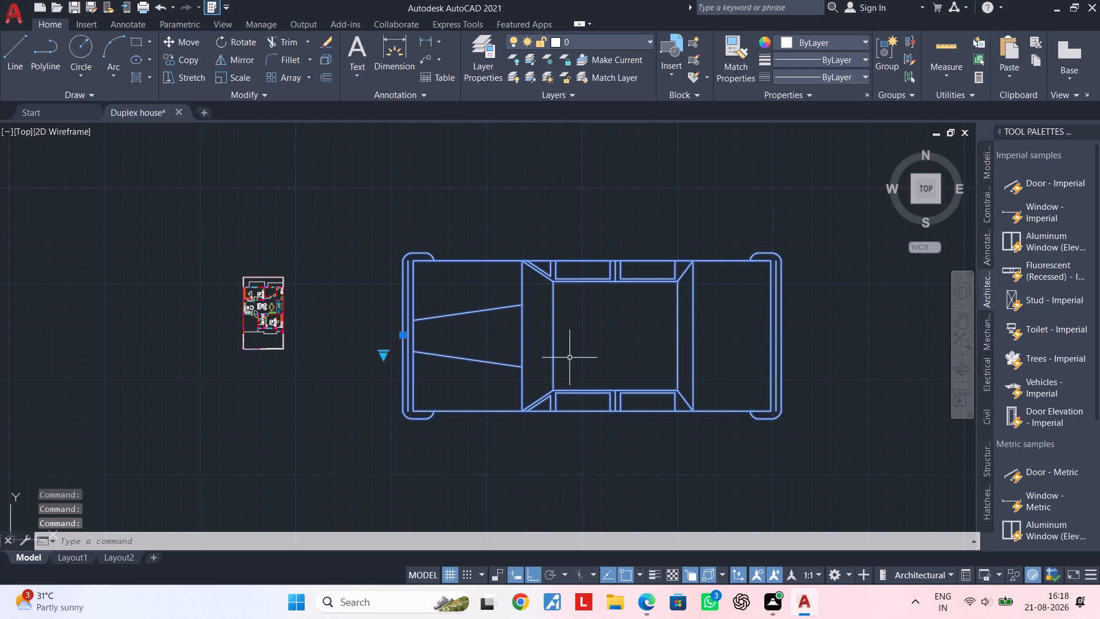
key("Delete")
Open the DesignCenter block library, keeping the duplex floor plan in view beside it.
scroll(405, 339, "down", 1)
middle_click_drag(422, 334, 584, 319)
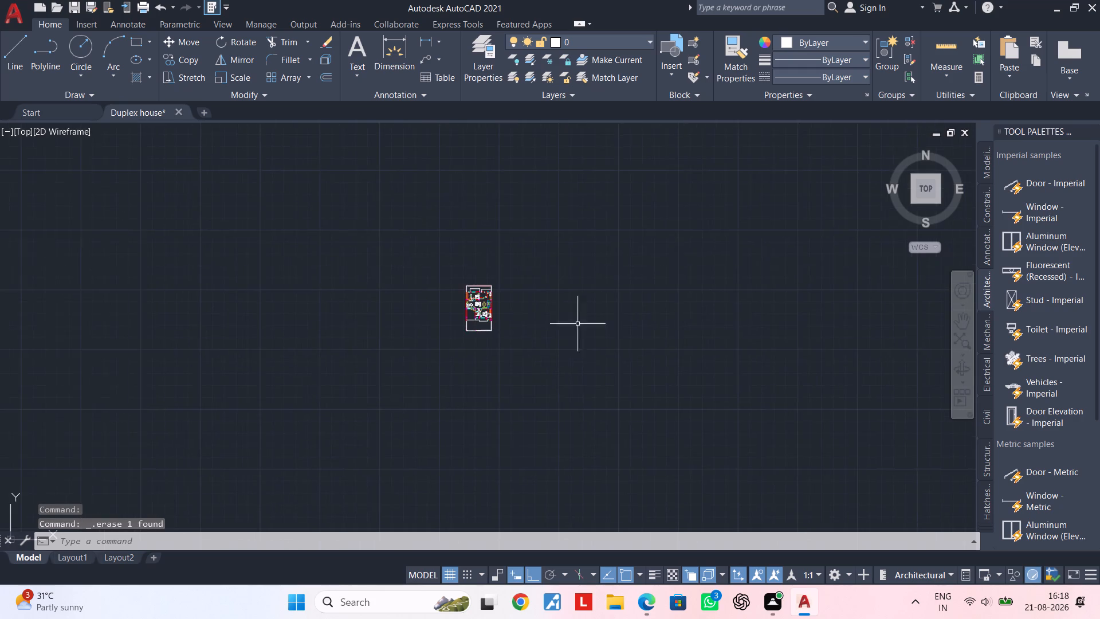
scroll(503, 334, "up", 2)
middle_click_drag(472, 338, 602, 347)
scroll(419, 323, "up", 2)
middle_click_drag(414, 340, 386, 403)
key("Escape")
key("Escape")
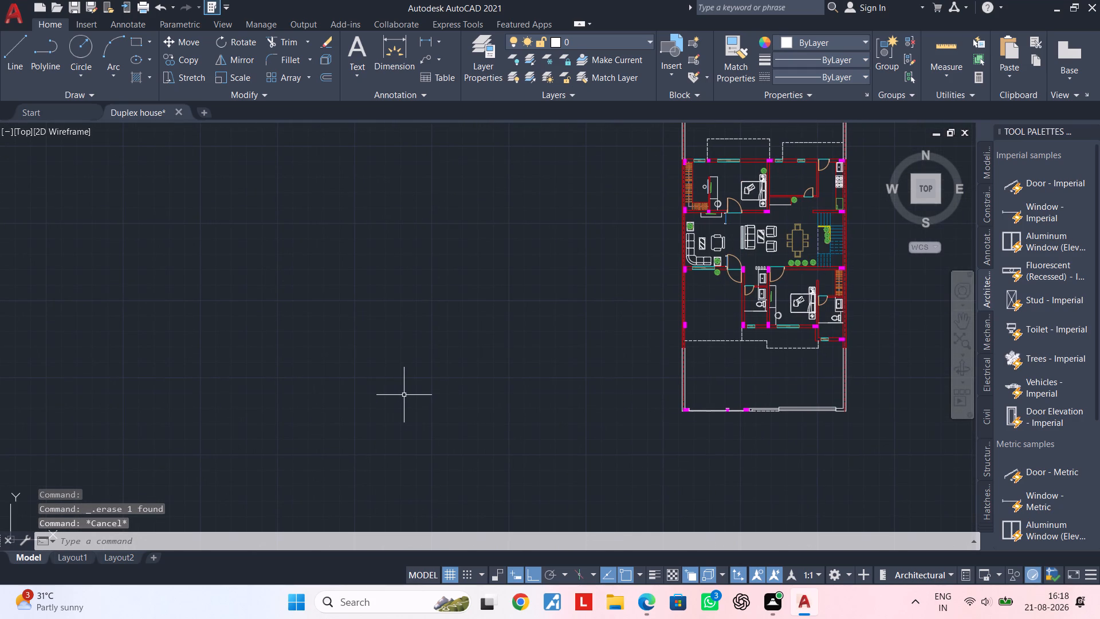
key("a")
key("d")
key("c")
key("space")
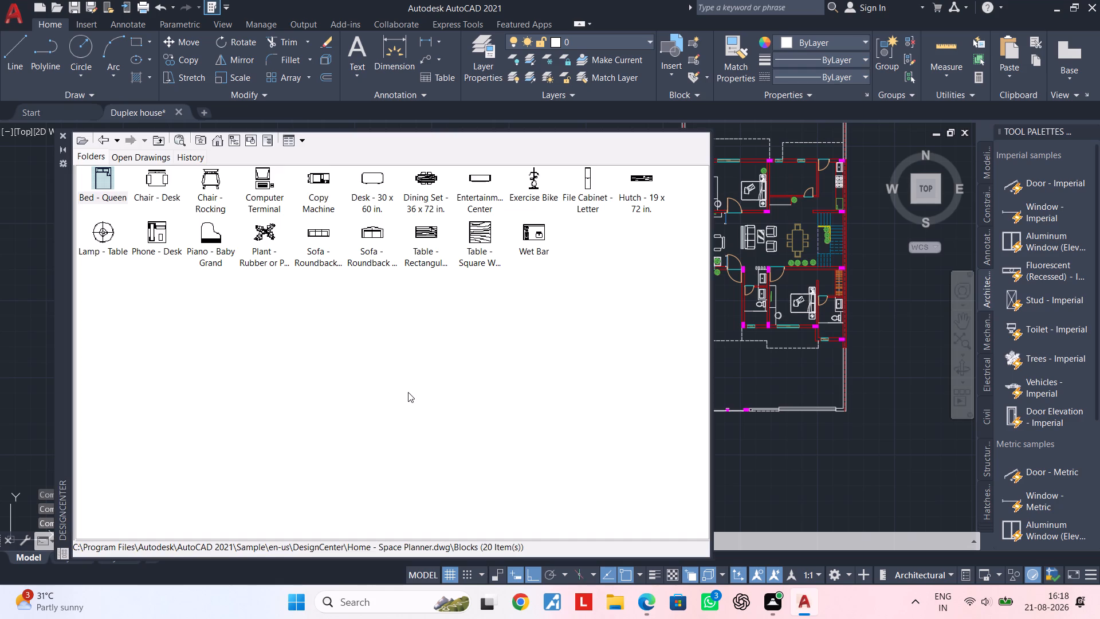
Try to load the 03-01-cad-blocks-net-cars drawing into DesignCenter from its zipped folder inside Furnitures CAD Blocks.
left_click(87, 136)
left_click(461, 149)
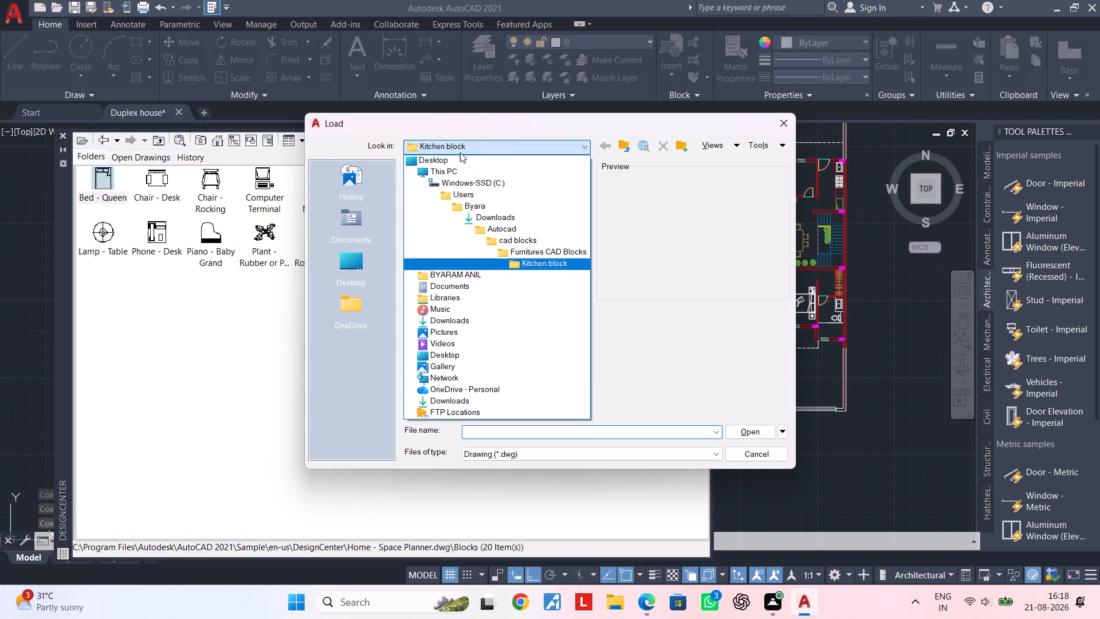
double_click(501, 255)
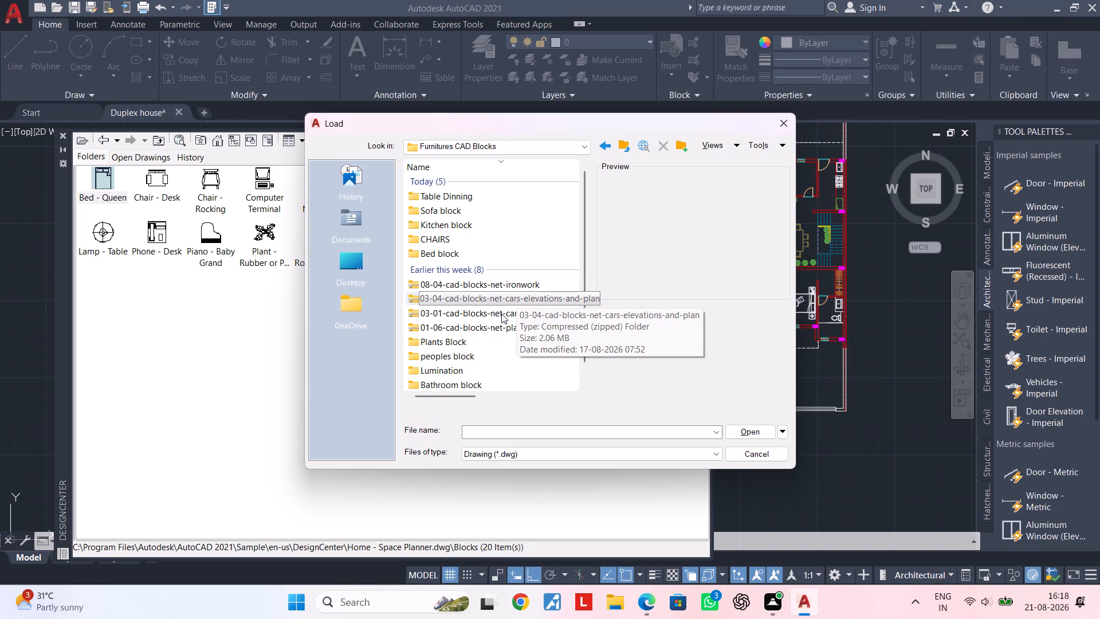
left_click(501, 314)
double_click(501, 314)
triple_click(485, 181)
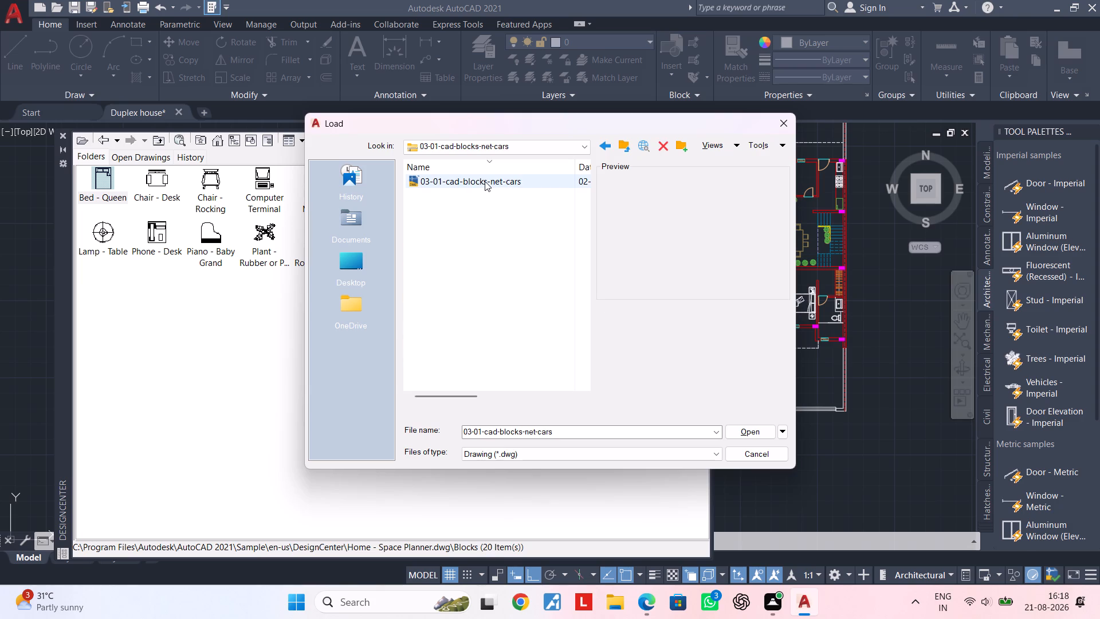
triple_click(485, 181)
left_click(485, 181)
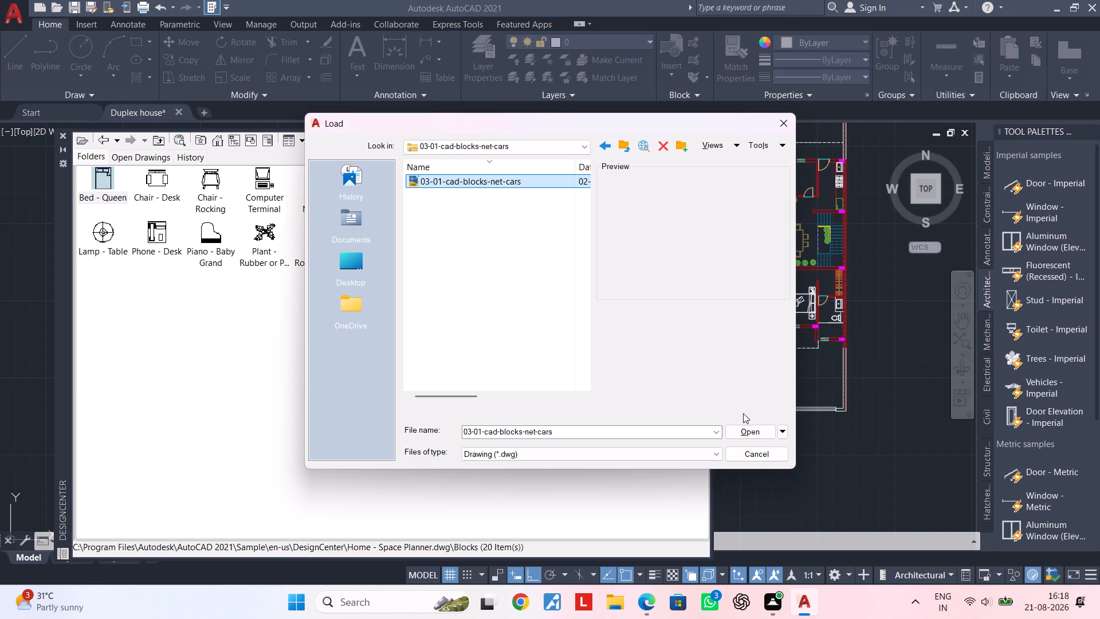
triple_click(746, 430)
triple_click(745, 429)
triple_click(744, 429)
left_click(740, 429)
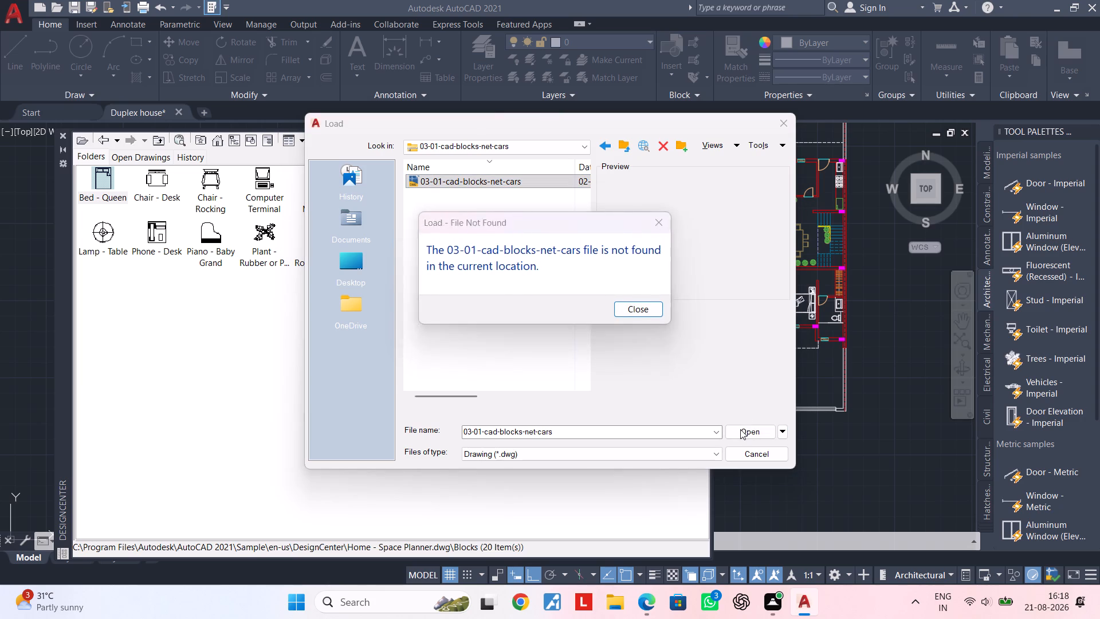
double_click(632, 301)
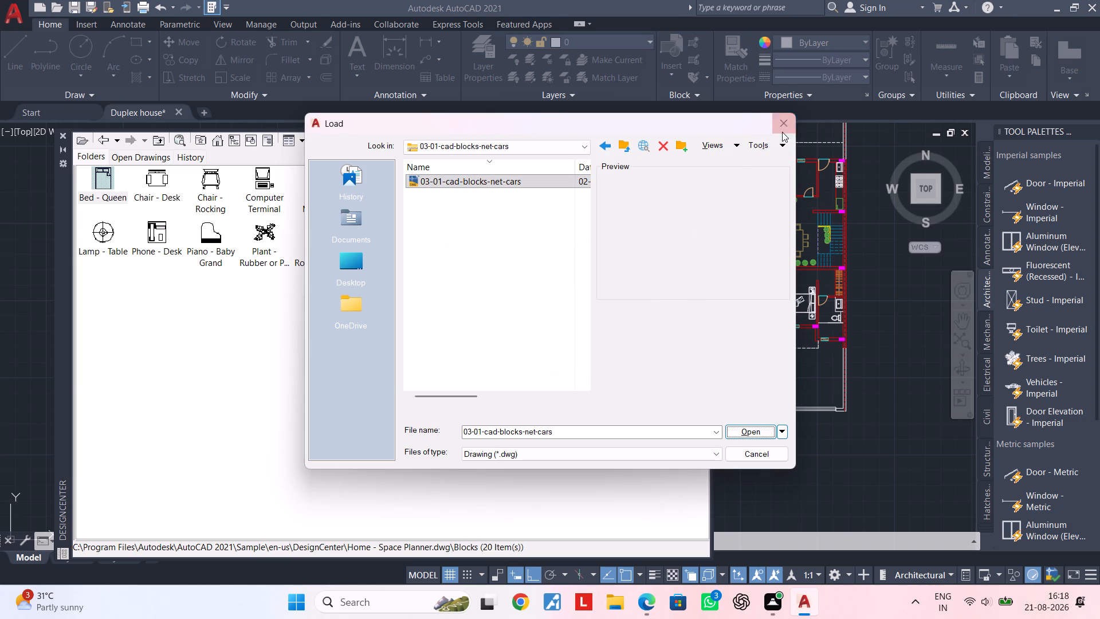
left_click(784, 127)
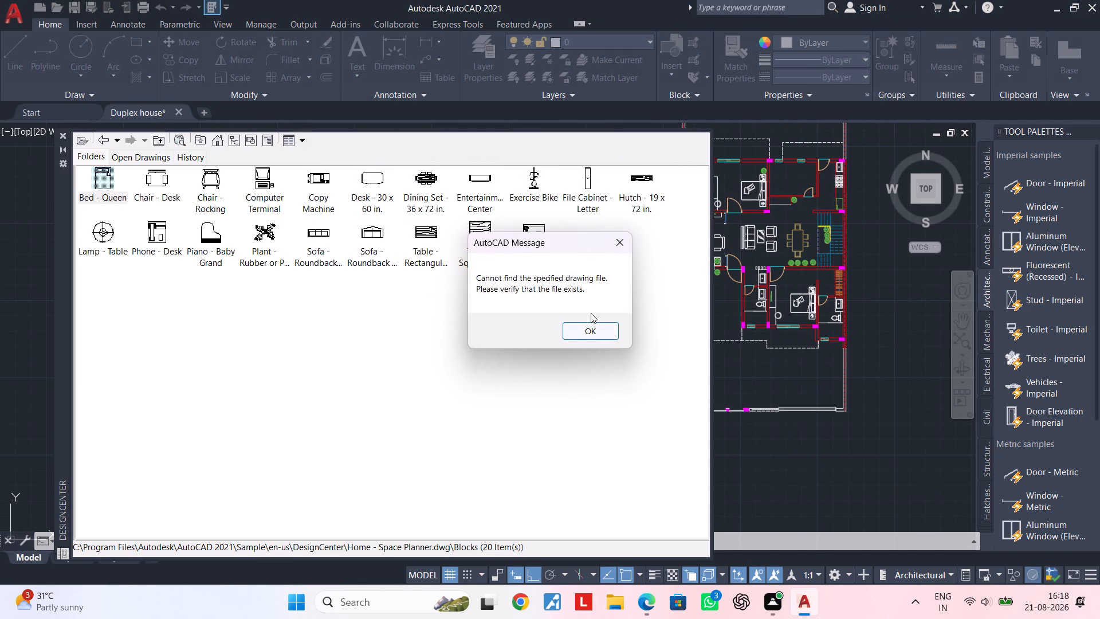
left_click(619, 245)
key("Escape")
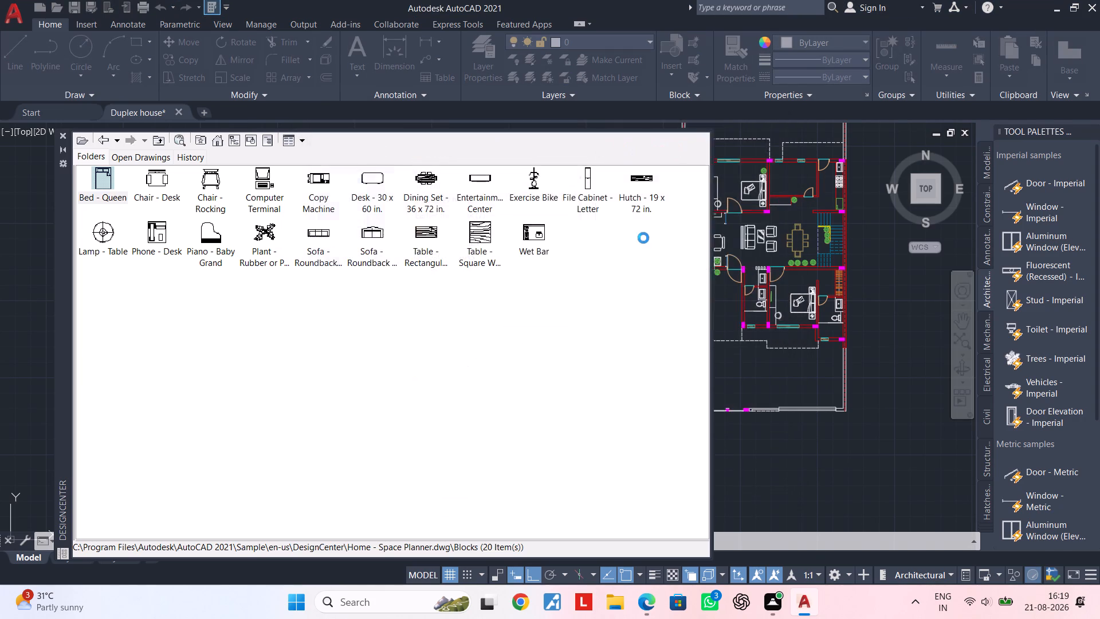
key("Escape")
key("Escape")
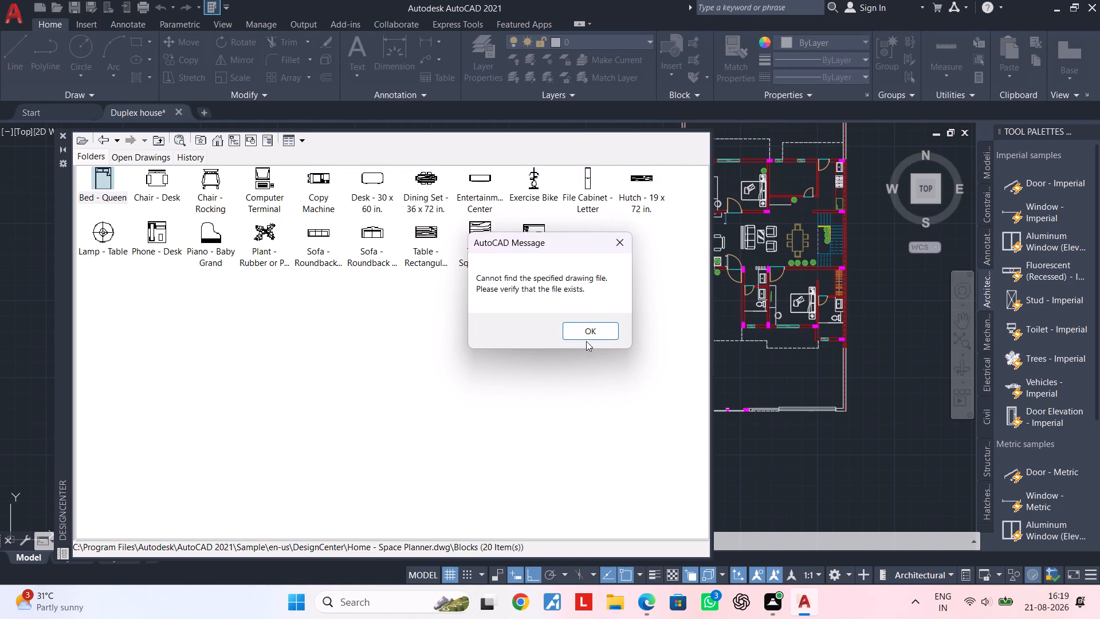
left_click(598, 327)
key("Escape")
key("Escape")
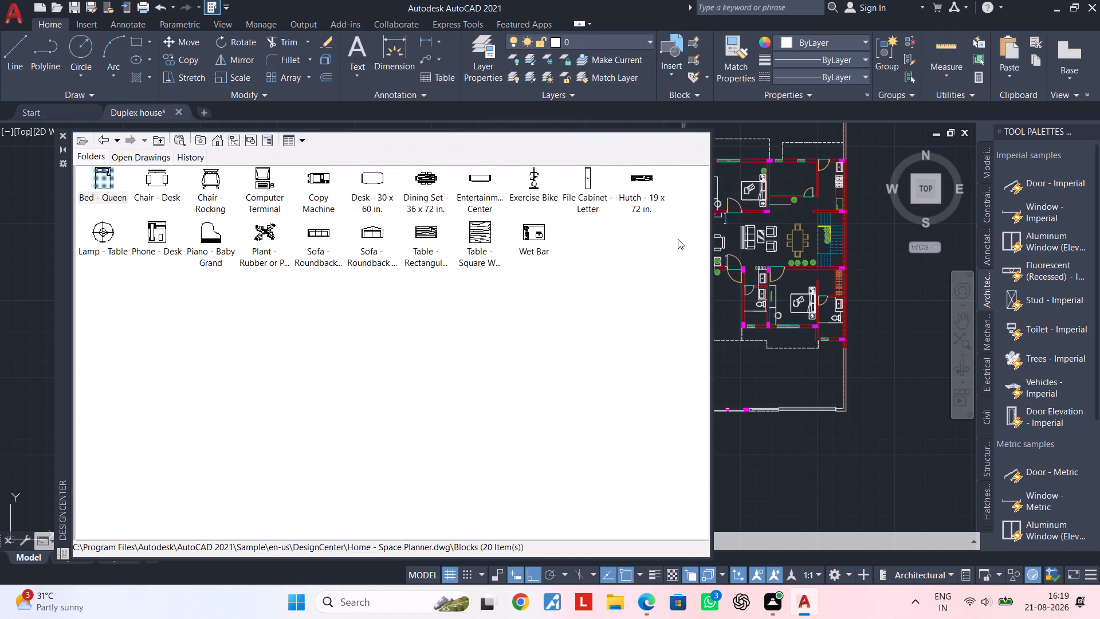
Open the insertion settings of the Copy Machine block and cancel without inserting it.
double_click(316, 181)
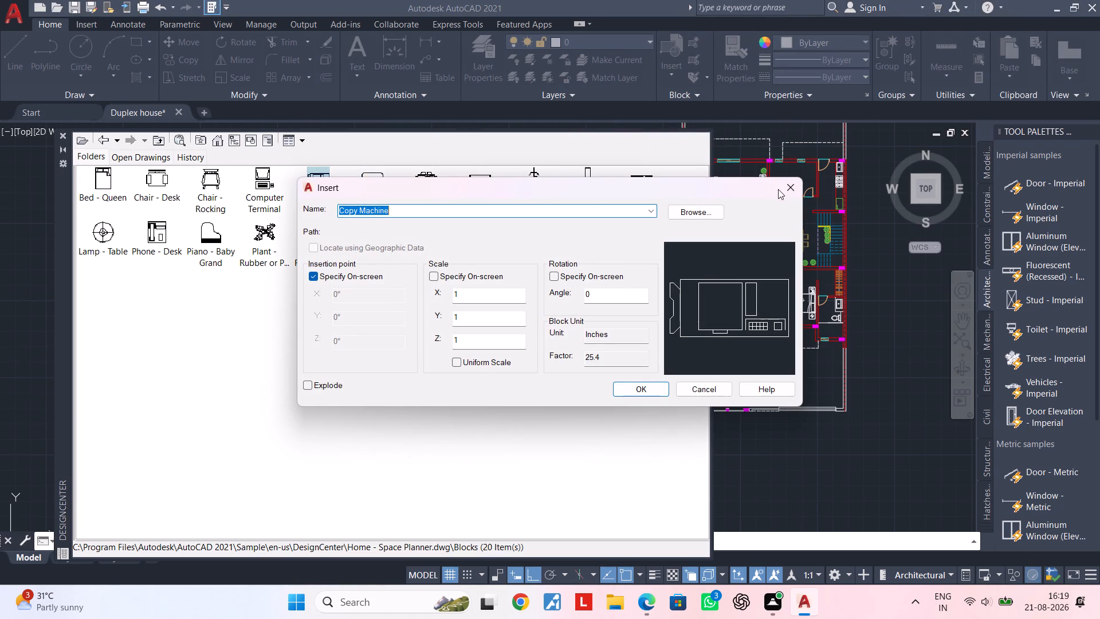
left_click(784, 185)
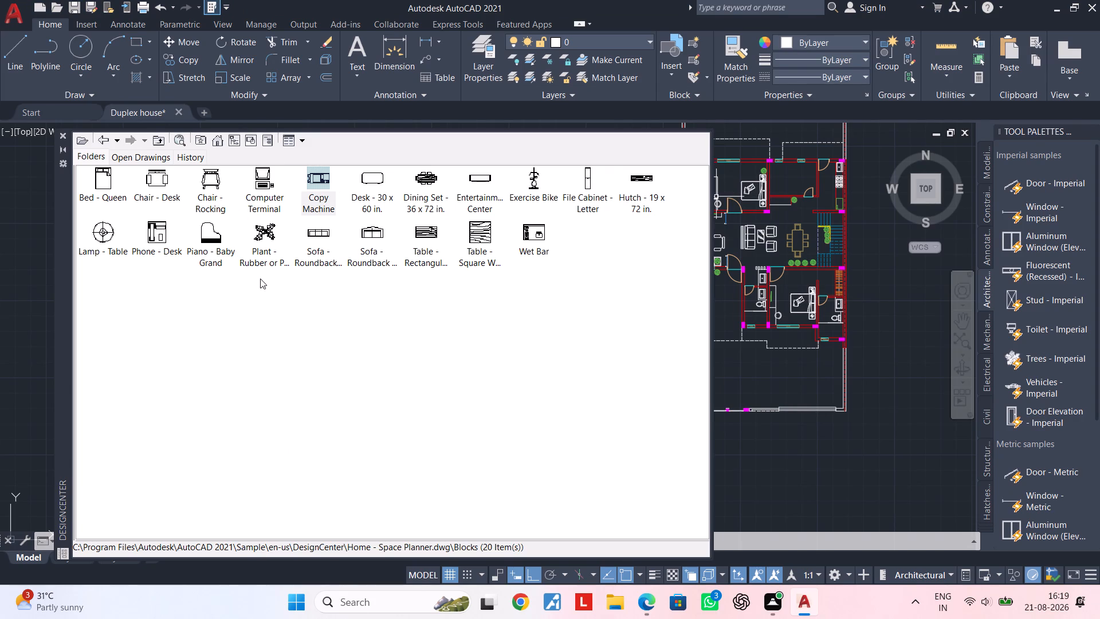
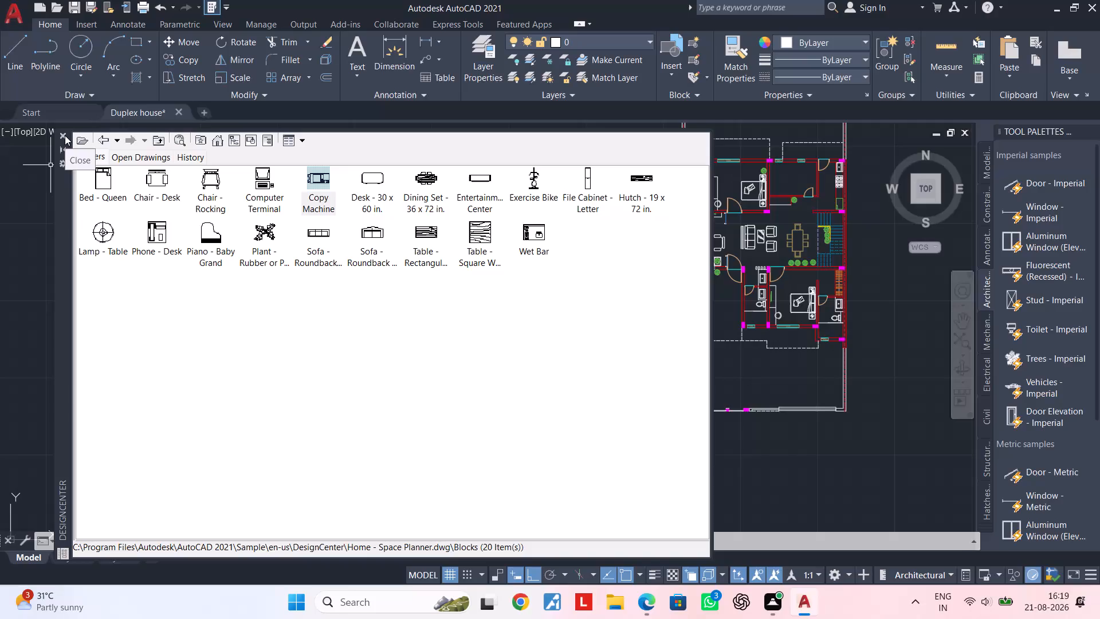
Close the DesignCenter library and bring the whole duplex floor plan back into view.
left_click(65, 135)
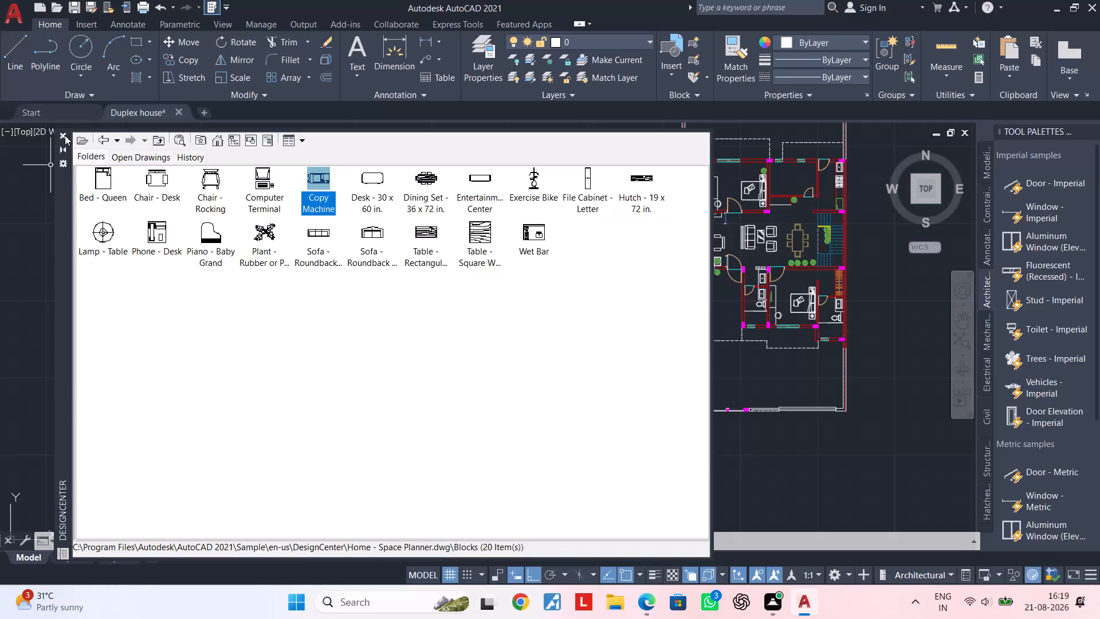
key("Escape")
middle_click_drag(628, 375, 289, 371)
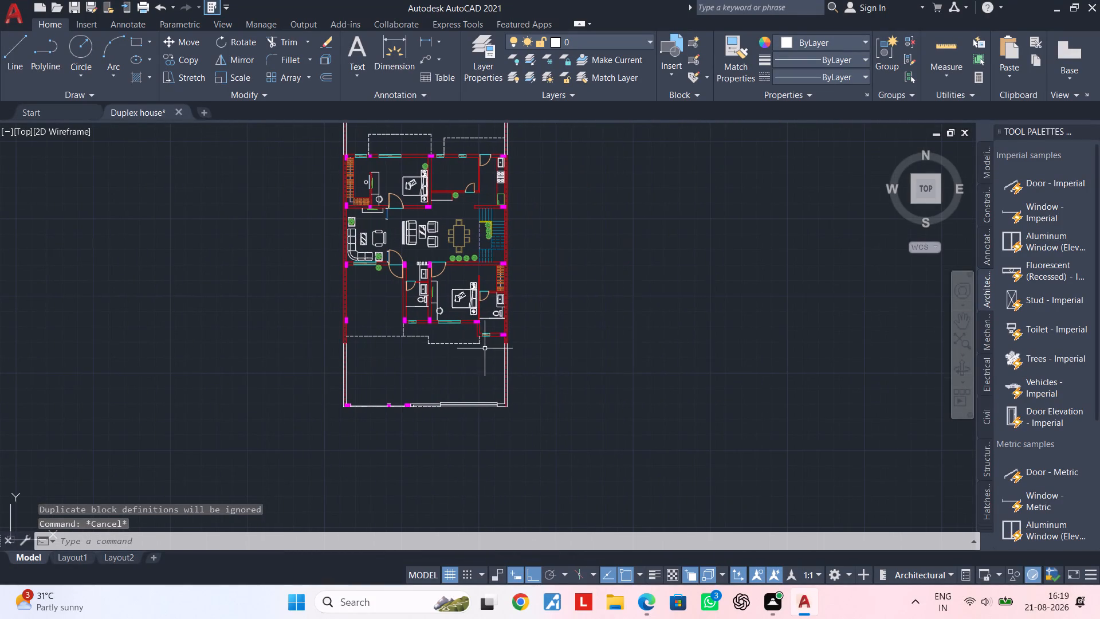
key("Escape")
middle_click_drag(624, 322, 534, 344)
key("Escape")
key("Escape")
key("Escape")
key("Escape")
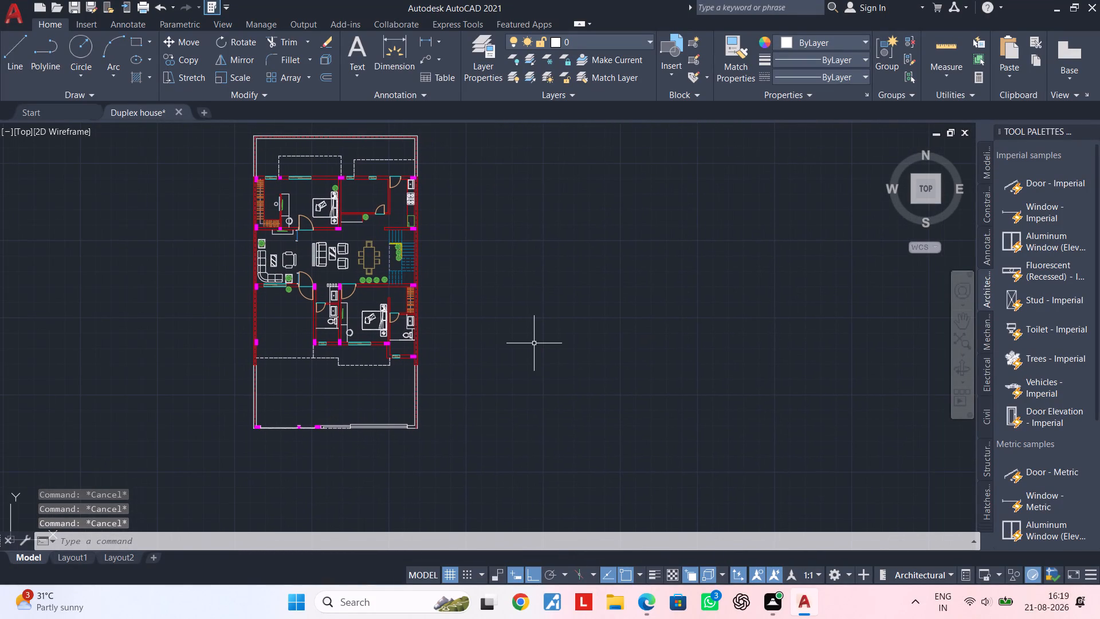
key("Escape")
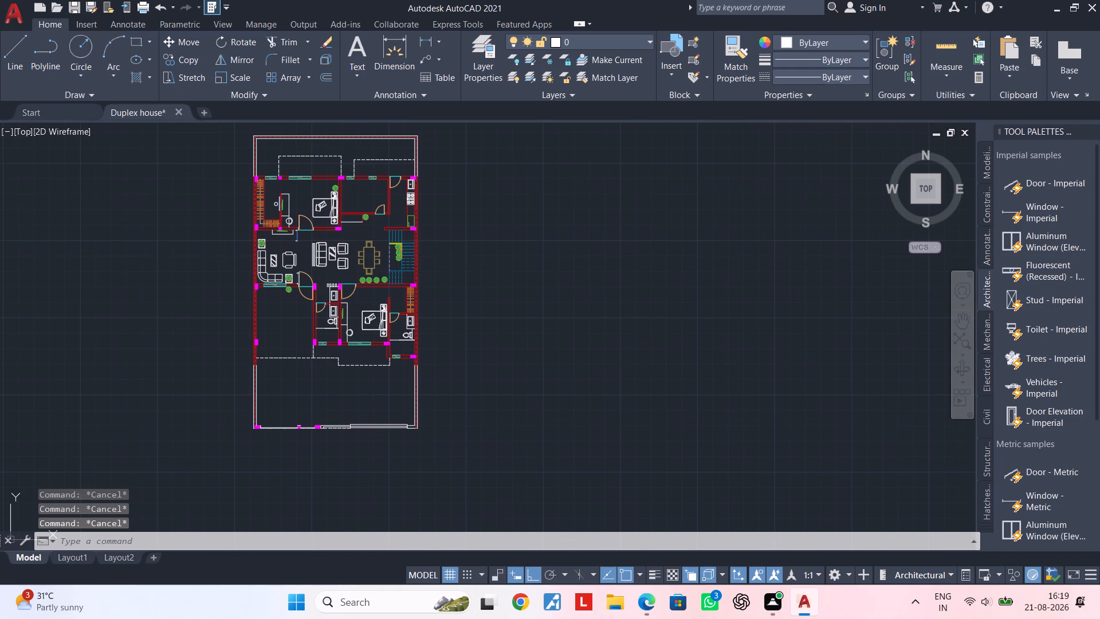
Insert the Vehicles - Metric block from the Architectural tool palette in the empty space beside the floor plan.
middle_click(531, 346)
type("TP")
left_click(583, 376)
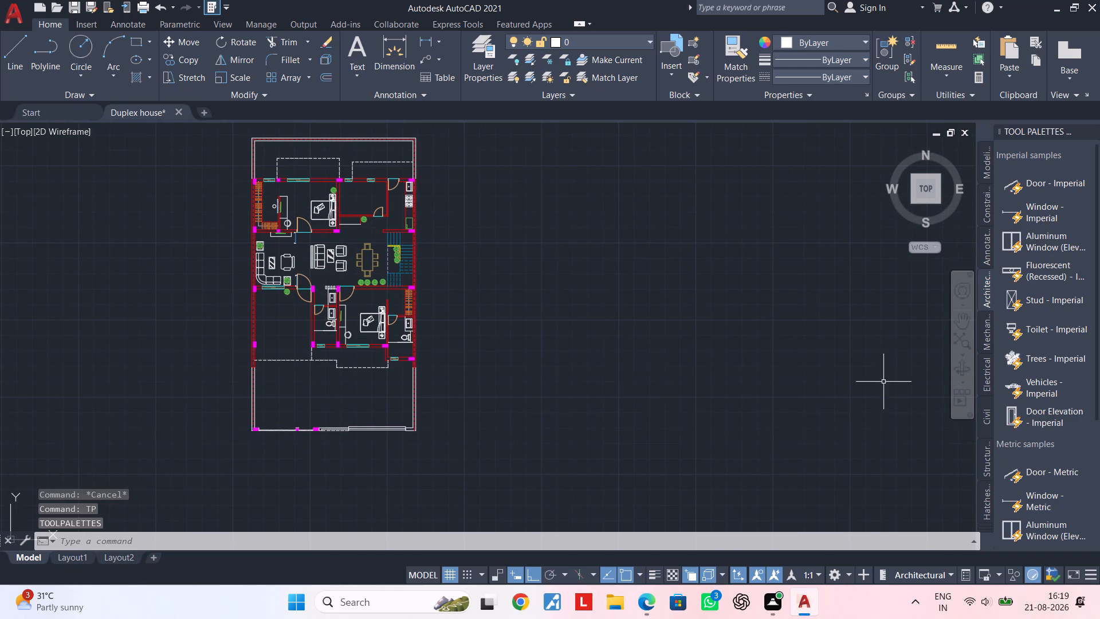
scroll(1035, 399, "down", 4)
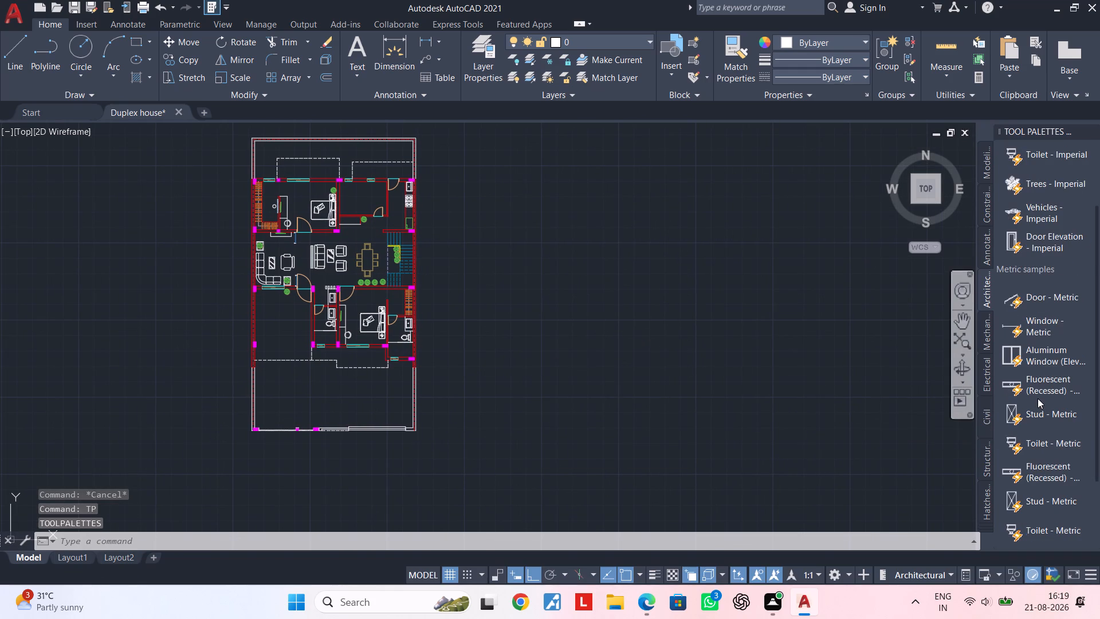
scroll(1038, 398, "down", 1)
left_click(1055, 499)
left_click_drag(943, 484, 917, 482)
left_click_drag(891, 479, 835, 469)
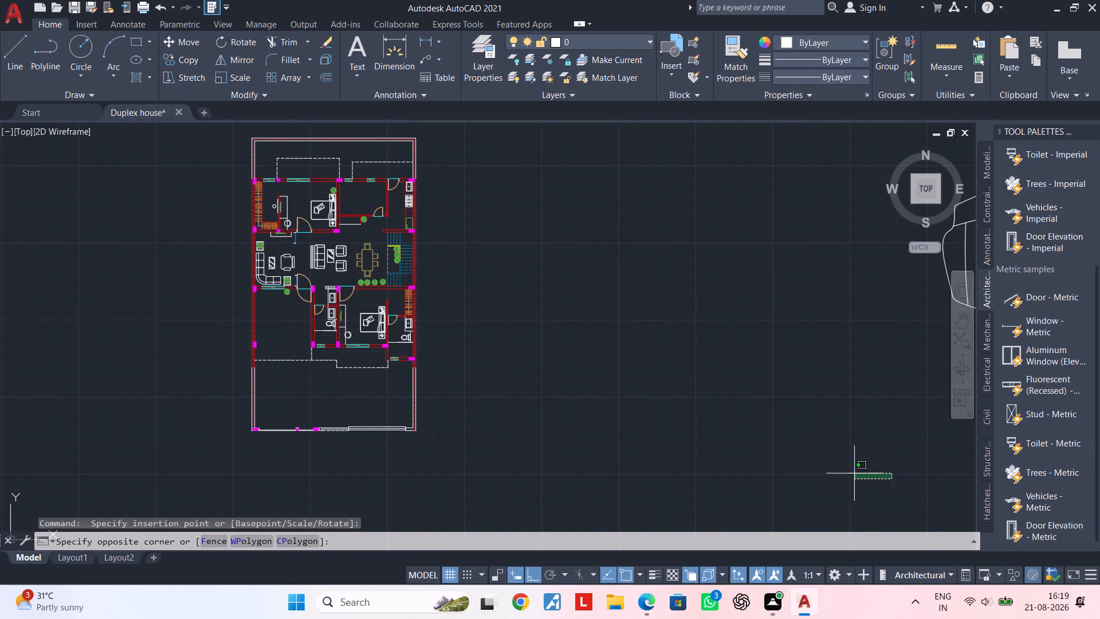
left_click_drag(835, 469, 838, 469)
left_click(757, 453)
Switch the inserted car block from its side view to its top view.
scroll(785, 417, "down", 2)
middle_click_drag(822, 412, 480, 403)
scroll(650, 402, "down", 1)
middle_click_drag(589, 409, 563, 410)
left_click(599, 388)
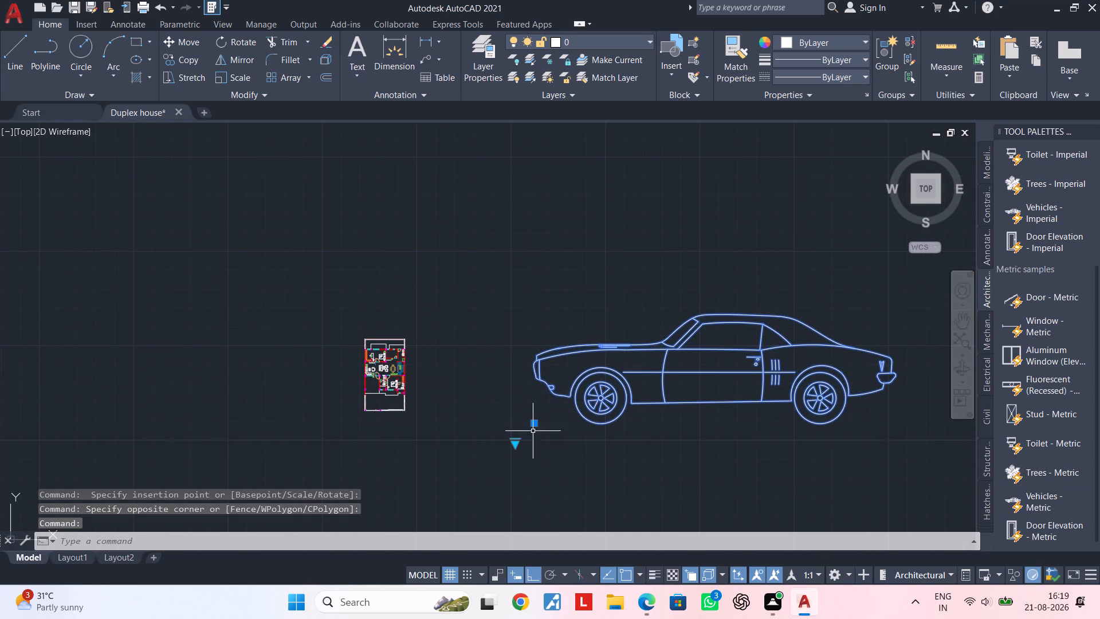
left_click(513, 440)
left_click(583, 280)
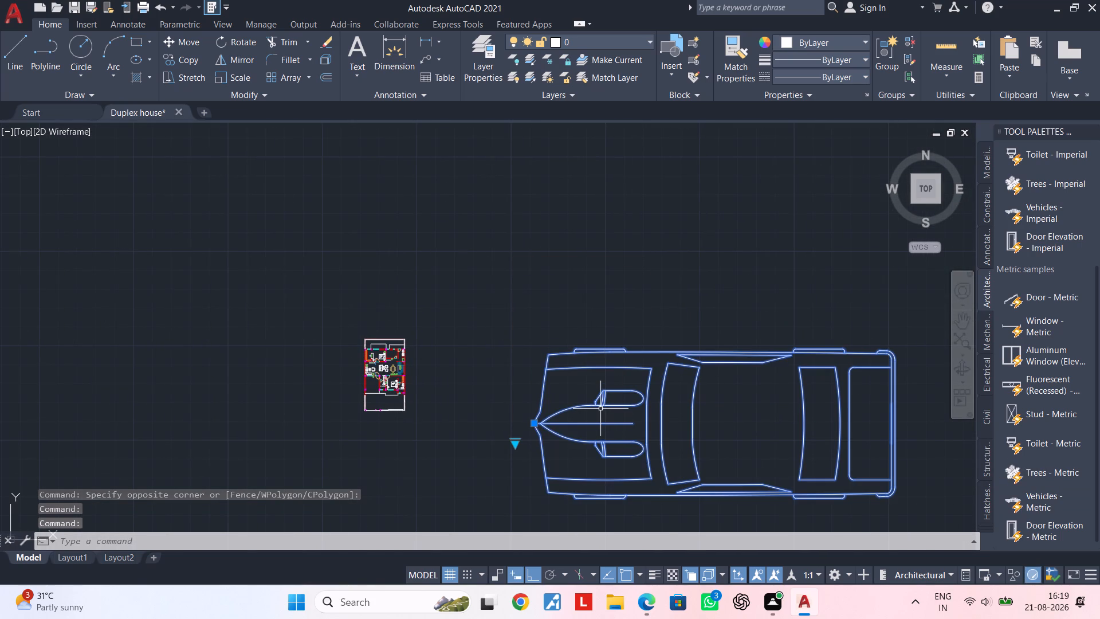
left_click(600, 407)
key("Escape")
Scale the oversized car block down freehand from its lower front corner to roughly the floor plan's size range.
scroll(626, 408, "down", 1)
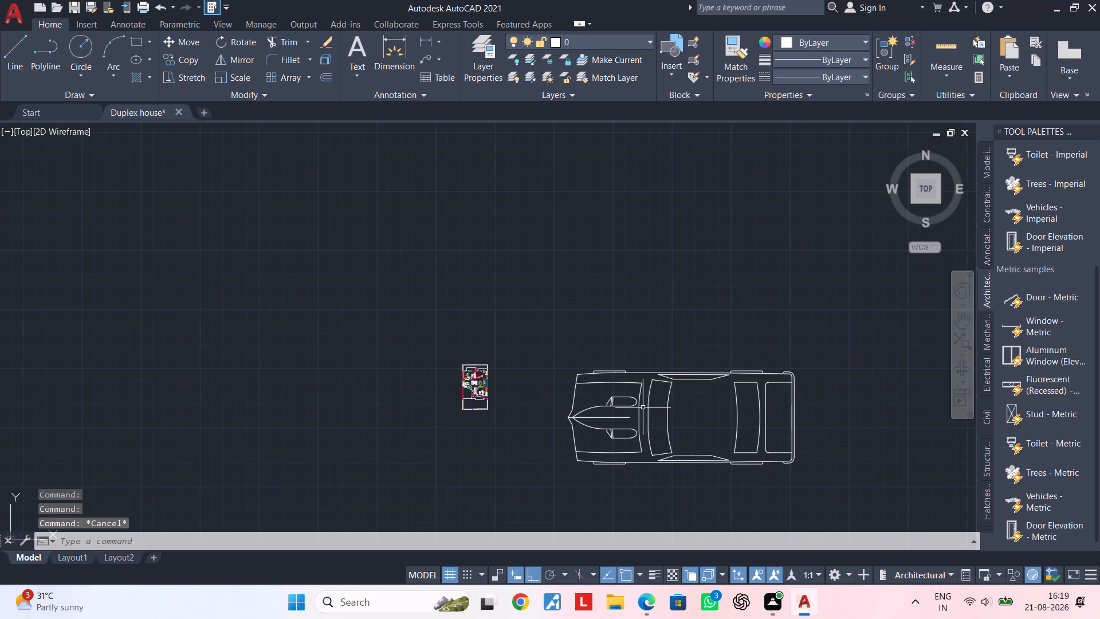
left_click(643, 408)
left_click(632, 408)
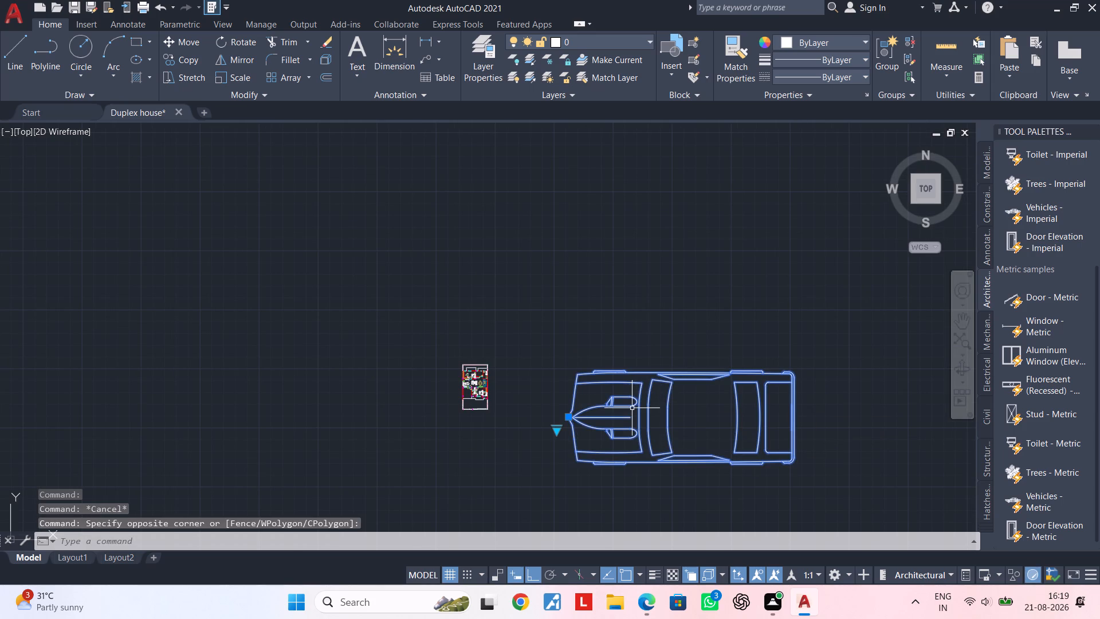
type("SC")
key("space")
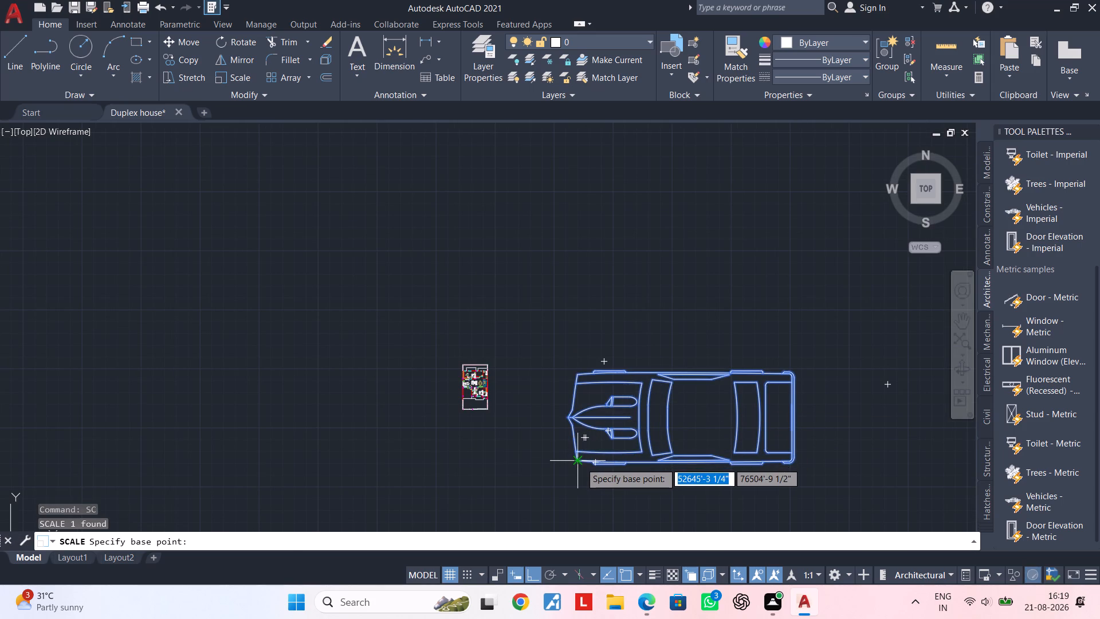
left_click(580, 463)
left_click(596, 460)
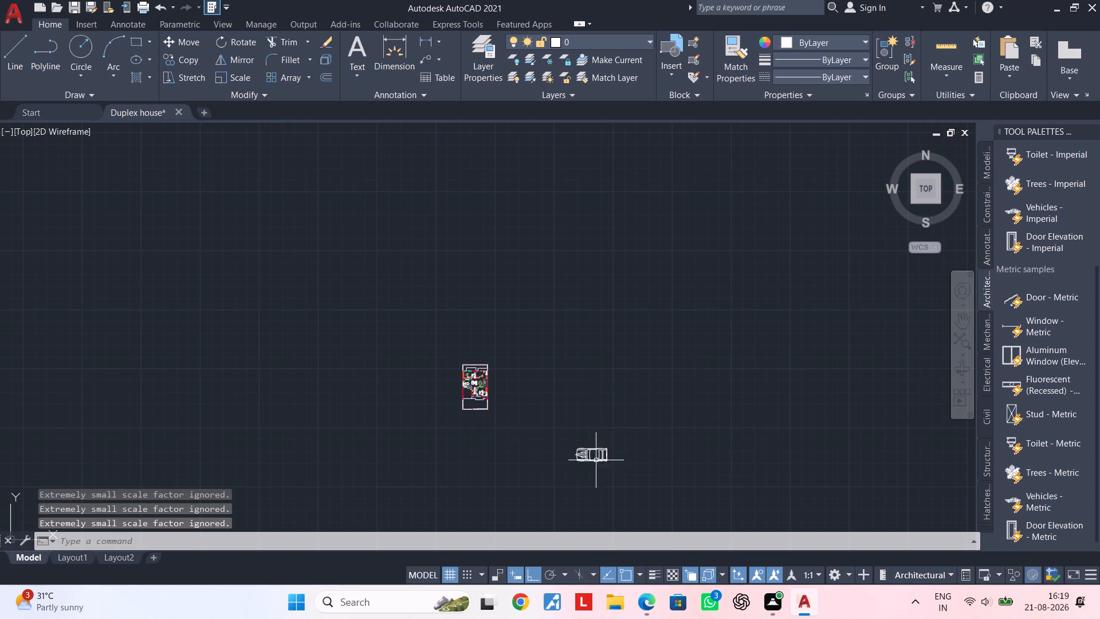
key("Escape")
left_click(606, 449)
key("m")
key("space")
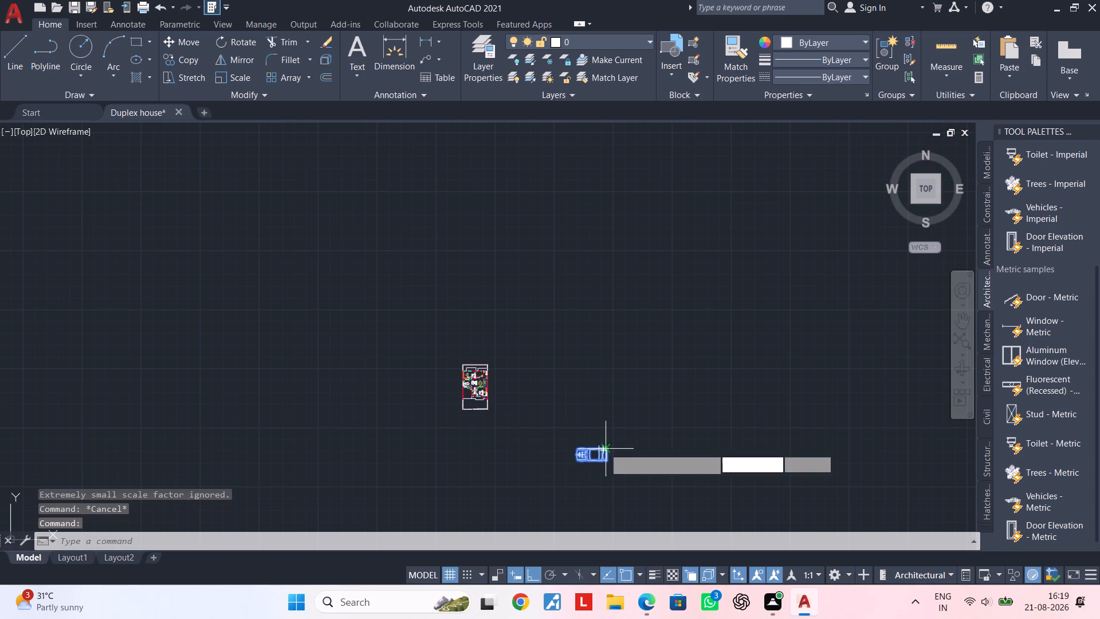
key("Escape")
Rotate the car block 270° about a point below its rear so its front faces the top of the plan.
scroll(598, 455, "up", 4)
scroll(599, 454, "down", 1)
middle_click_drag(600, 446, 612, 379)
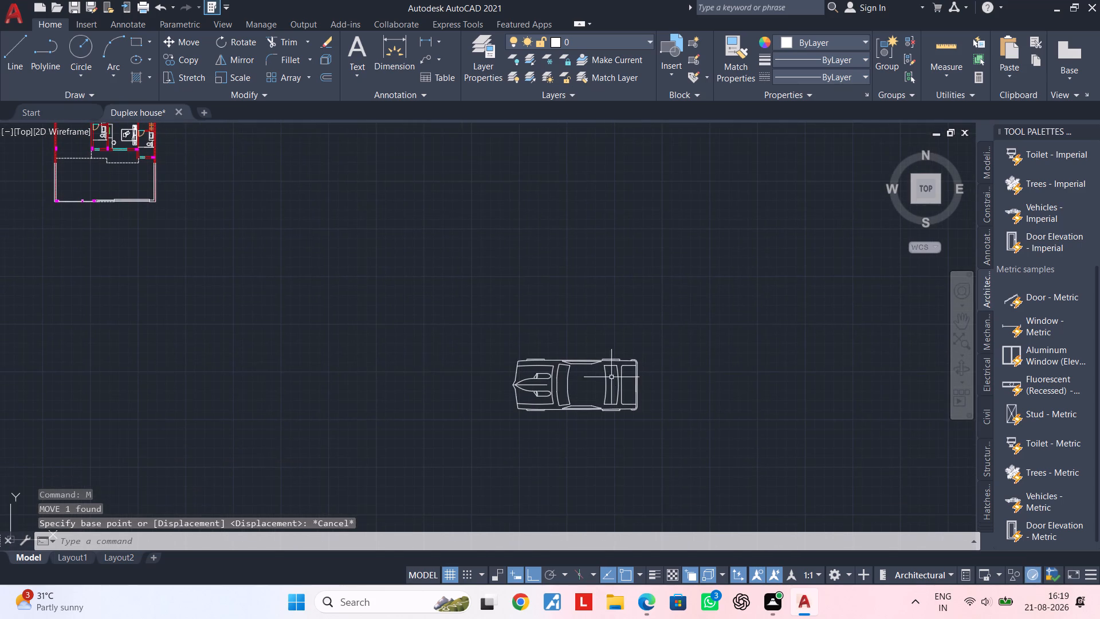
left_click_drag(317, 304, 339, 308)
left_click(689, 425)
key("r")
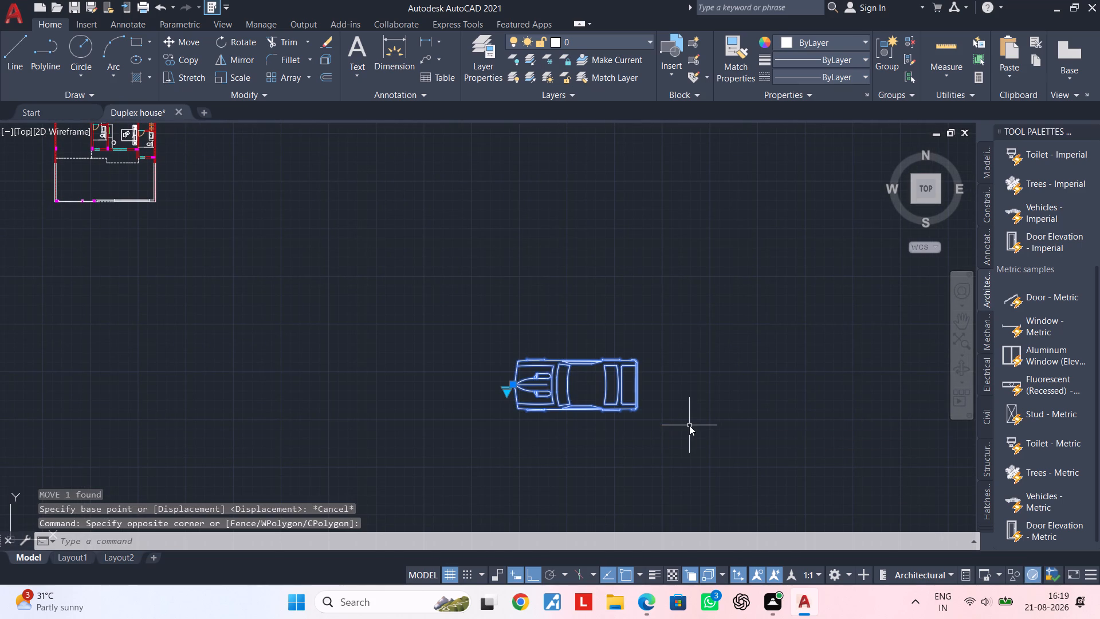
type("O")
key("space")
left_click(638, 426)
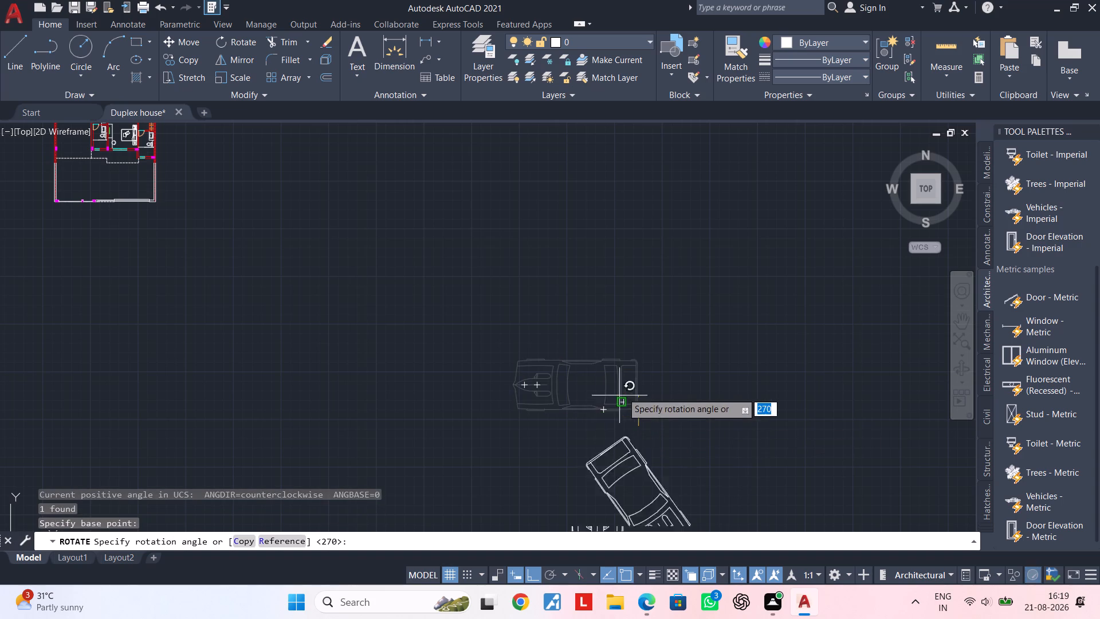
left_click(647, 444)
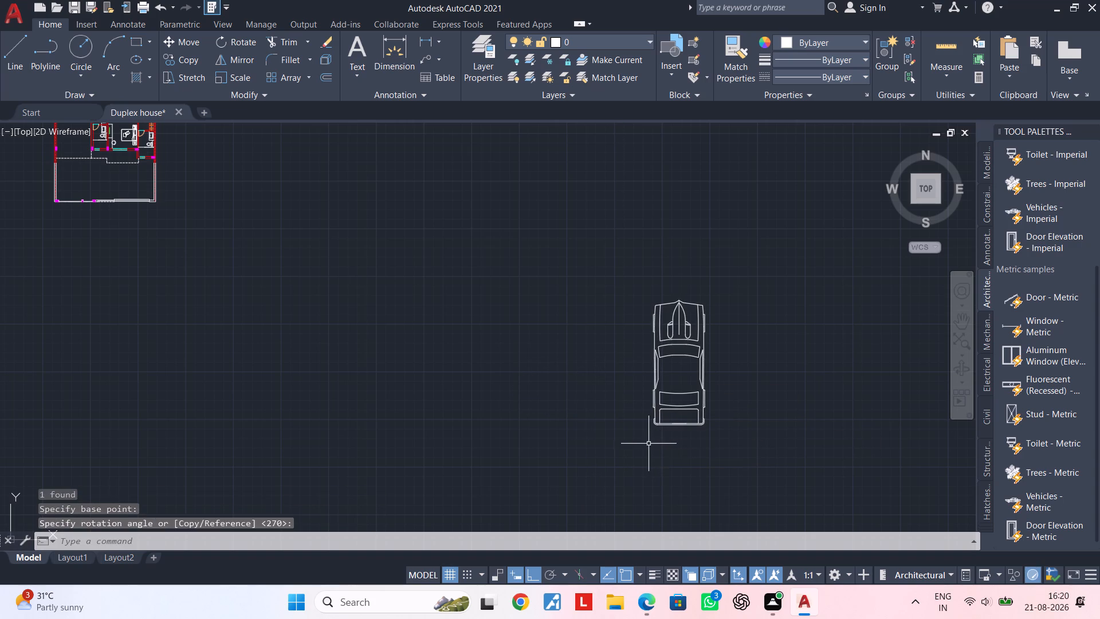
key("Escape")
Move the car block with Ortho off onto the floor plan, over the open parking area beside the bathroom.
left_click(704, 387)
key("m")
key("space")
left_click(683, 383)
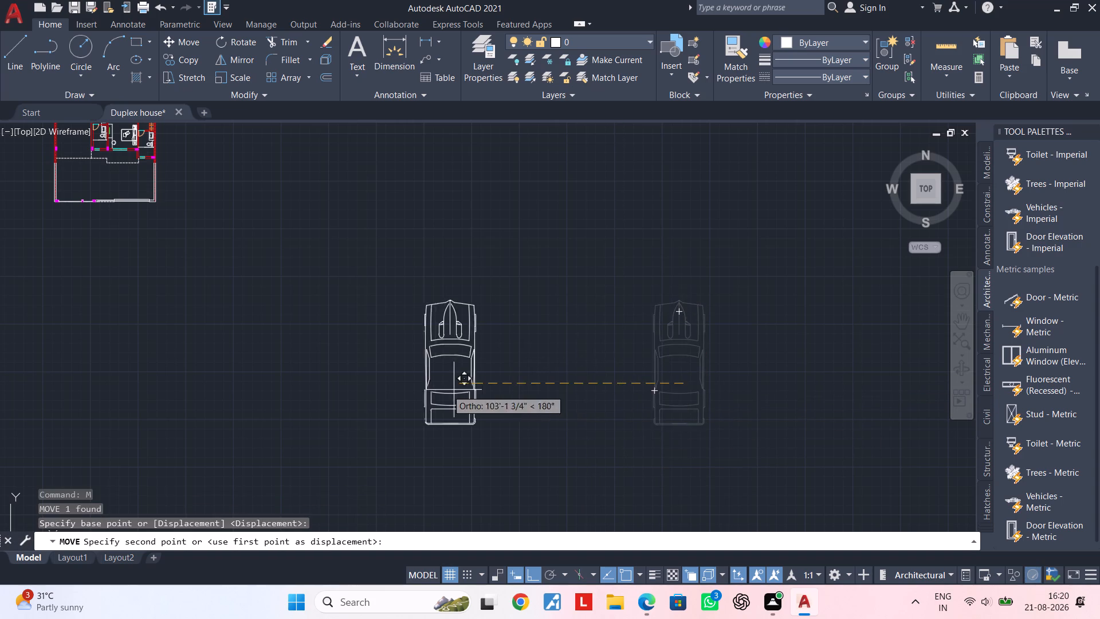
scroll(370, 381, "down", 3)
scroll(284, 316, "up", 2)
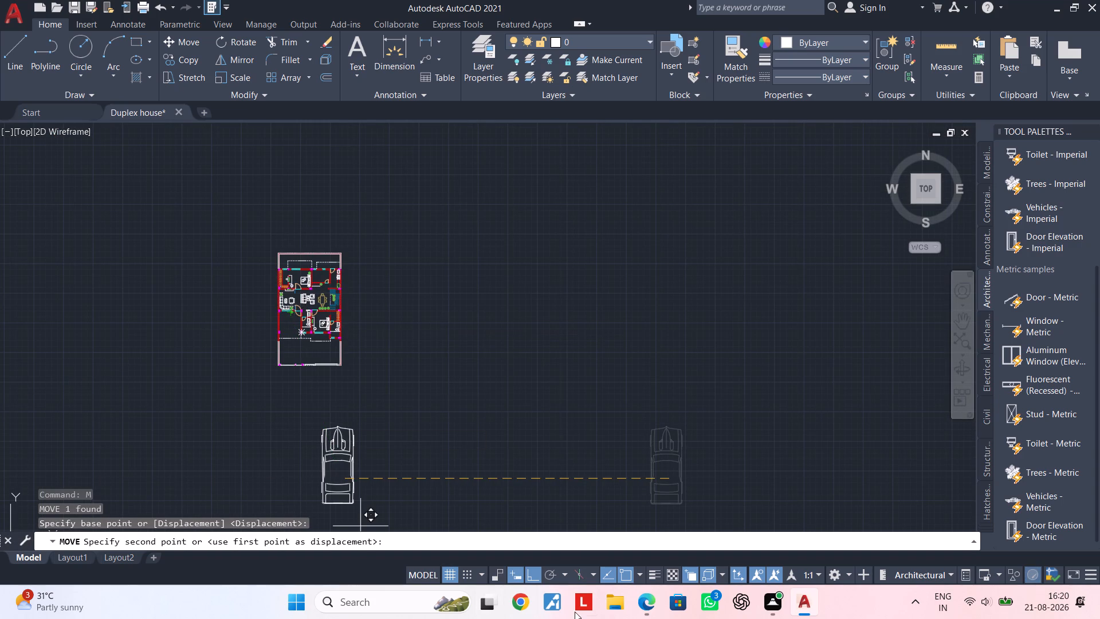
left_click(533, 575)
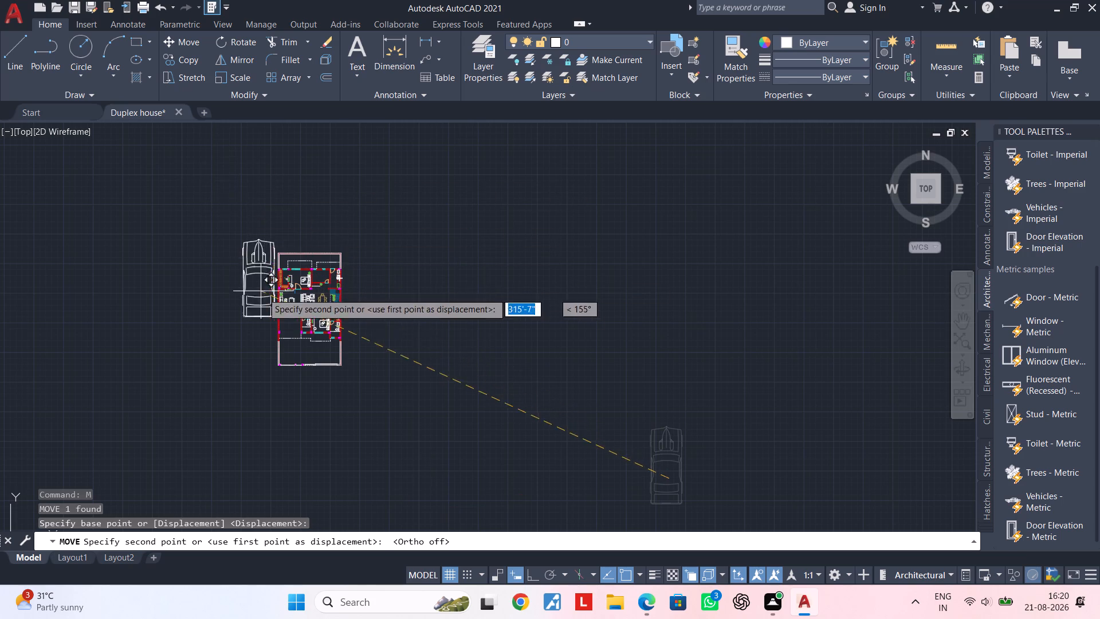
scroll(291, 340, "up", 5)
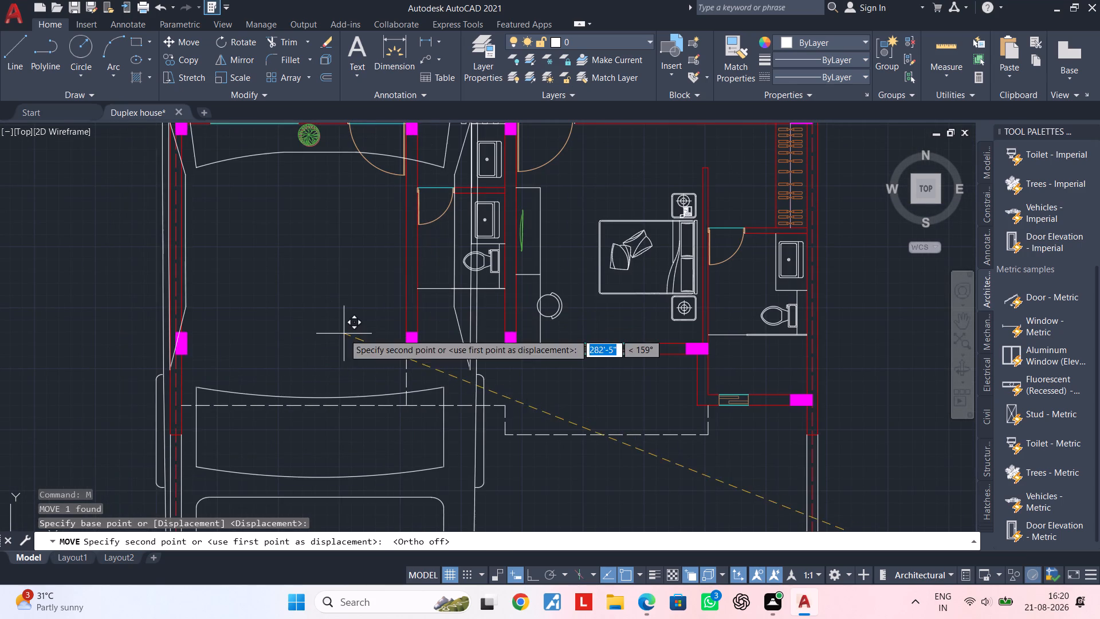
left_click(344, 334)
key("Escape")
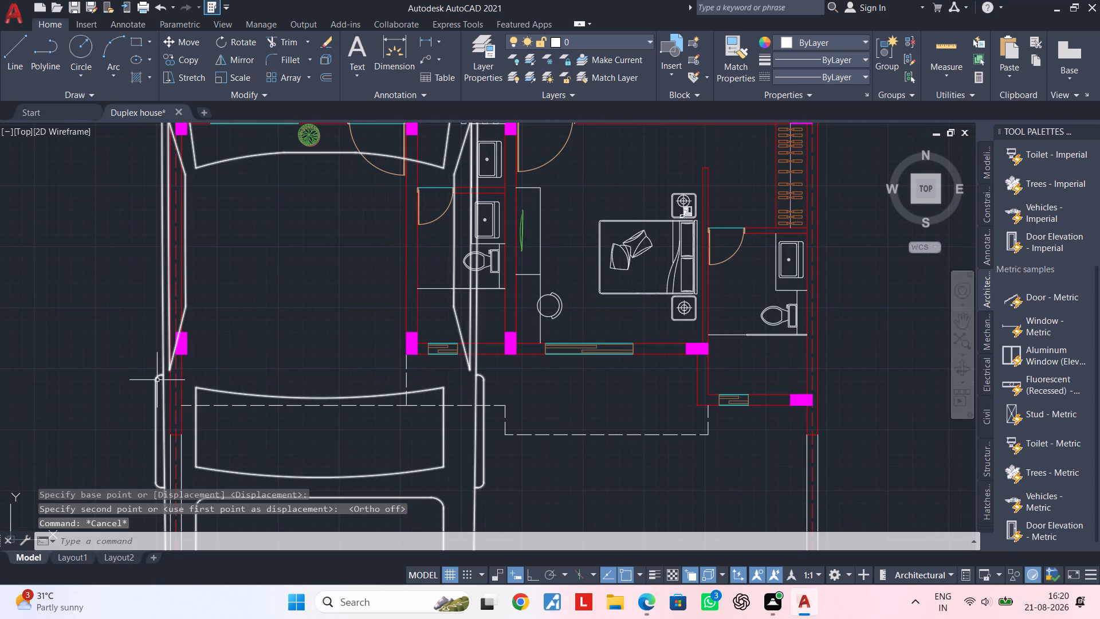
Scale the car block down freehand to about 8'-7" long so it fits inside the parking area.
left_click(157, 381)
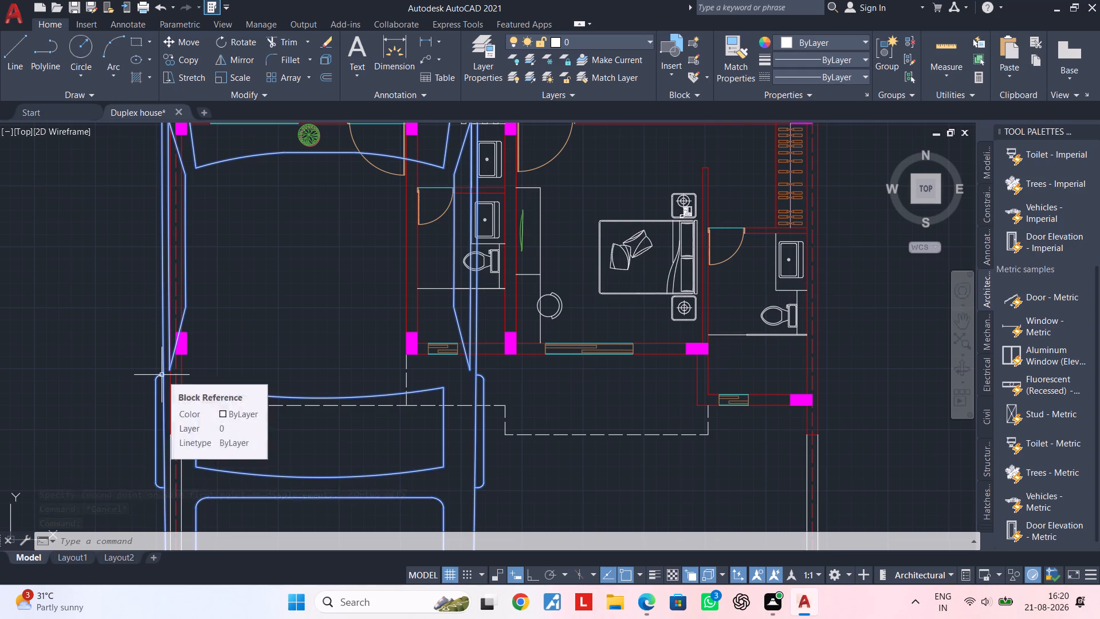
type("SC")
key("space")
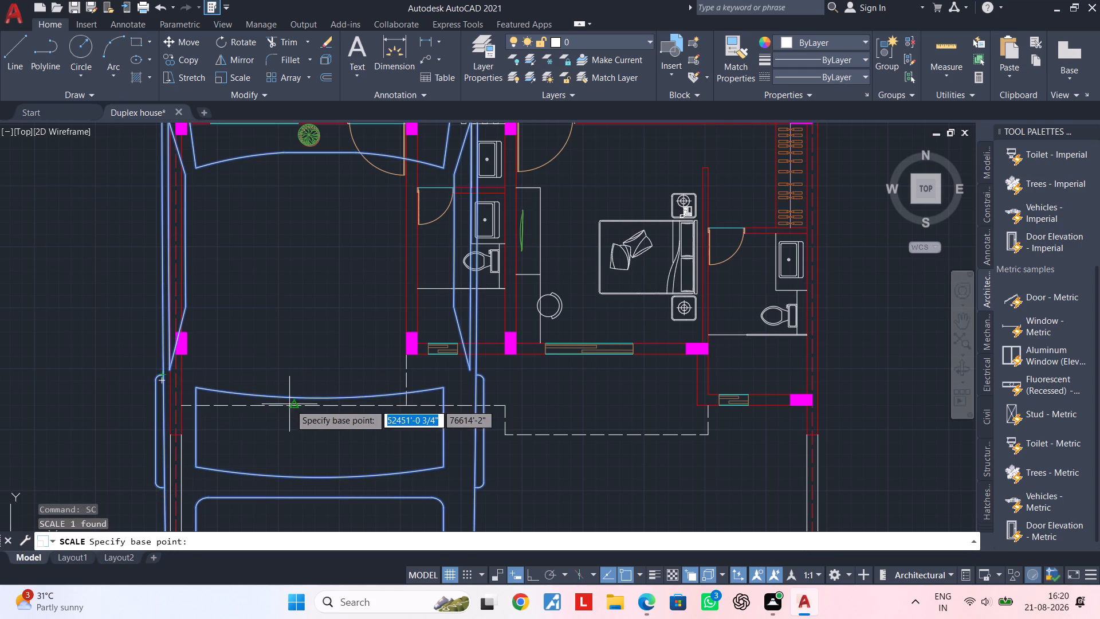
left_click(302, 402)
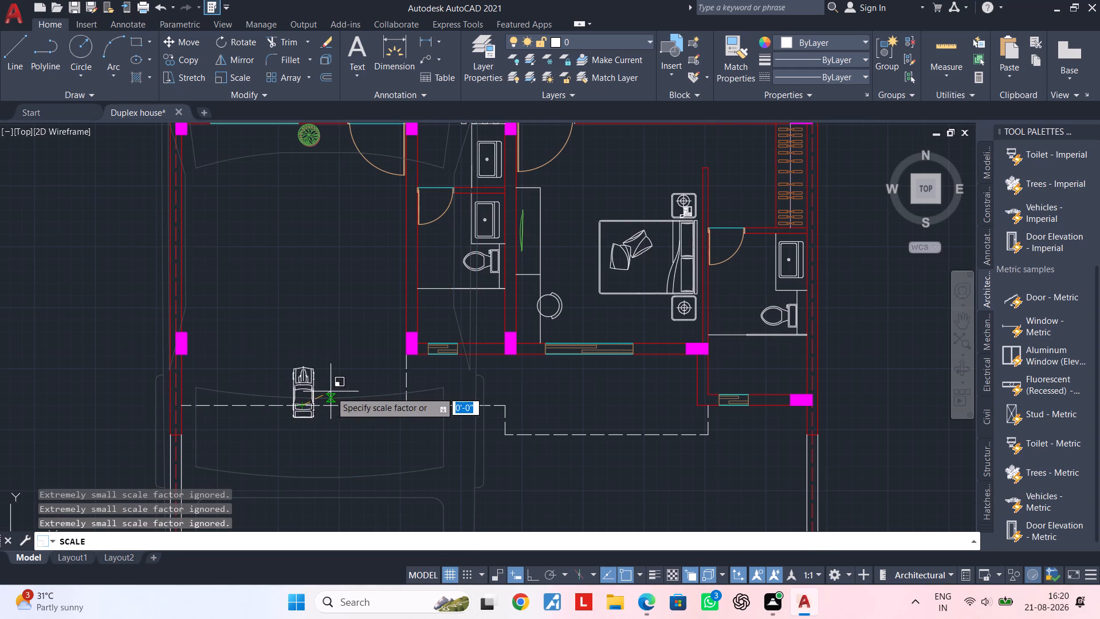
left_click(383, 400)
key("Escape")
Move the car block about 11' up and left into the parking area, near the outer wall.
left_click(325, 361)
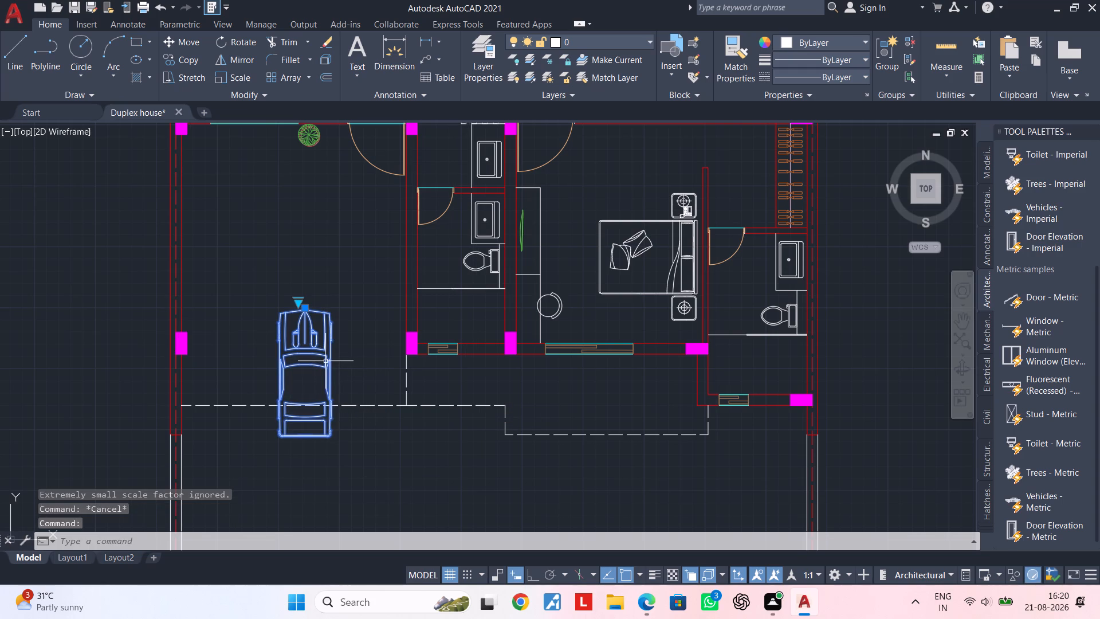
type("M")
key("space")
left_click(325, 361)
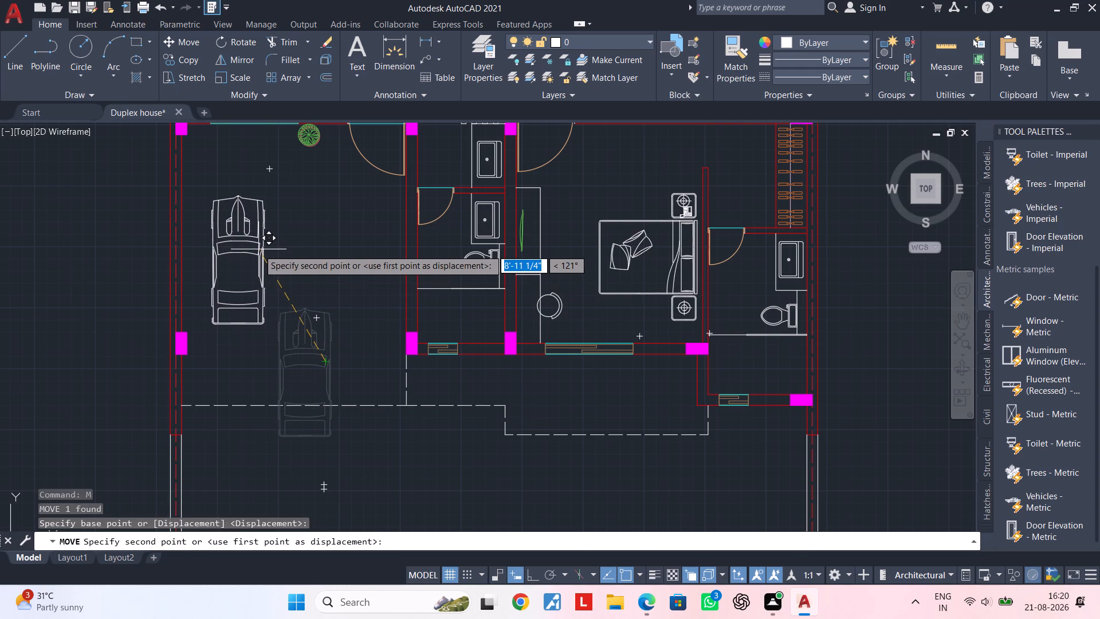
left_click(258, 216)
scroll(267, 300, "up", 1)
scroll(272, 307, "down", 2)
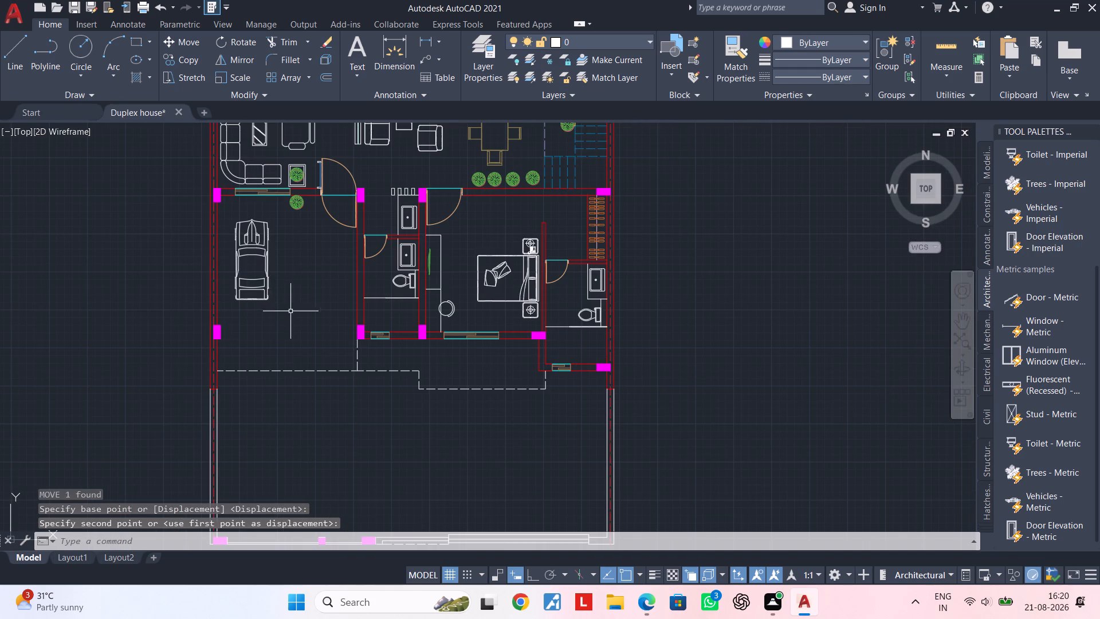
middle_click_drag(289, 314, 350, 313)
Enlarge the car block by reference length from its nose, stretching its rear to just short of the parking area's lower column line.
scroll(316, 303, "up", 2)
left_click(316, 290)
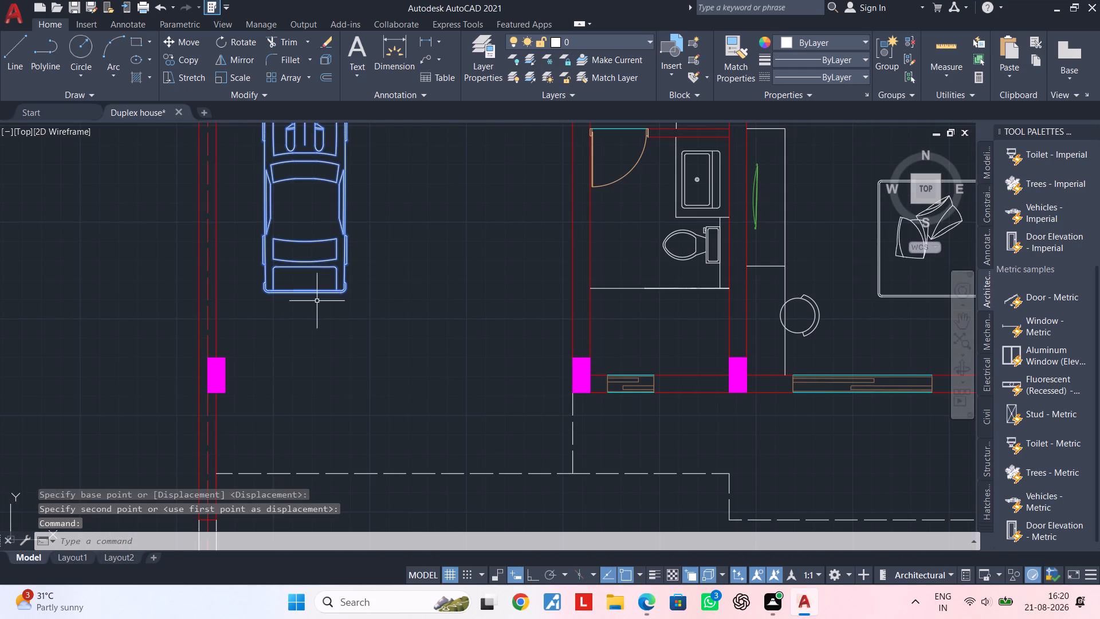
type("SC")
key("space")
middle_click_drag(331, 310, 316, 440)
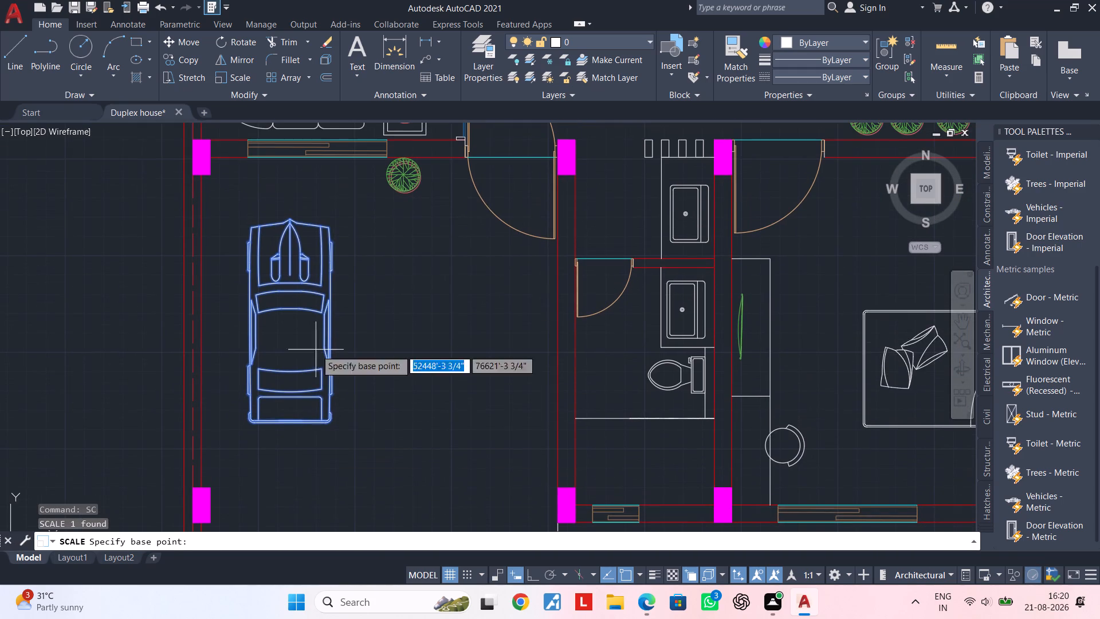
left_click(290, 216)
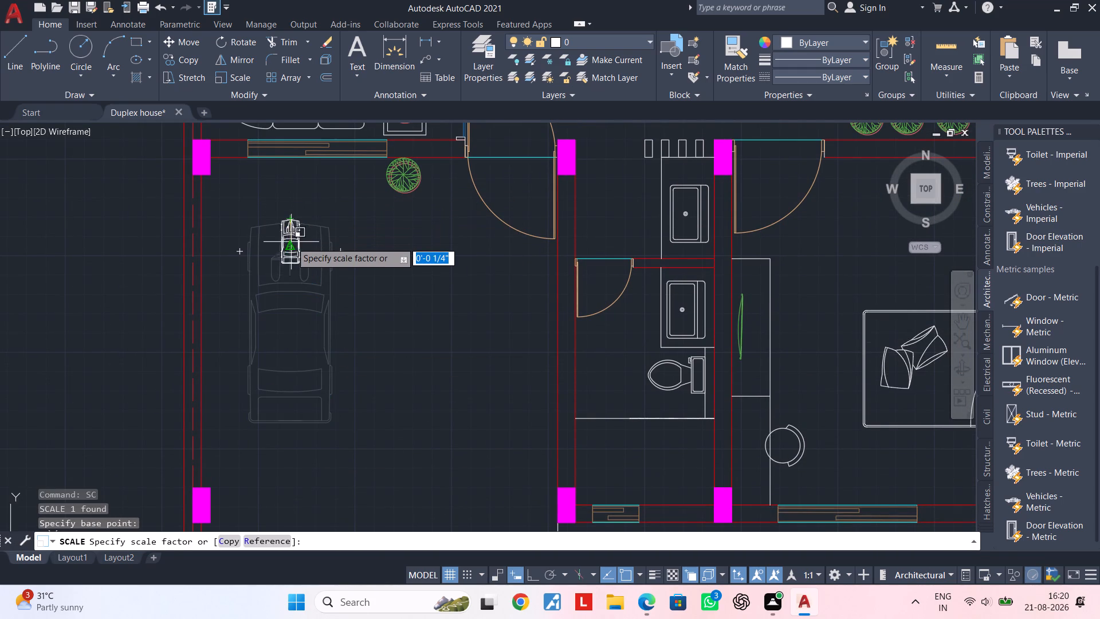
type("R")
key("space")
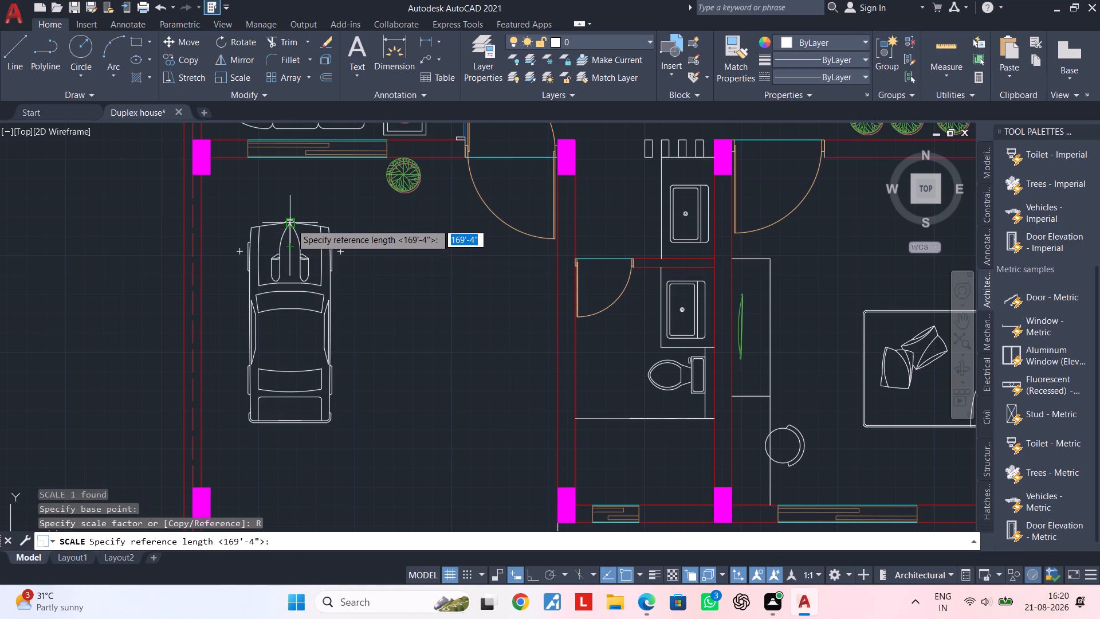
left_click(291, 223)
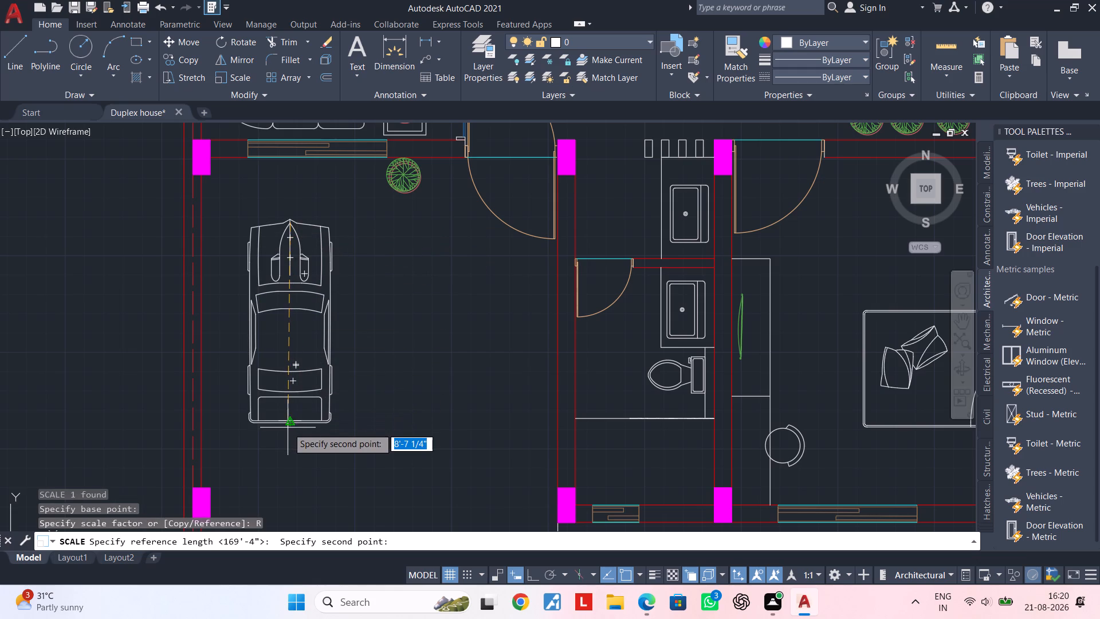
left_click(290, 424)
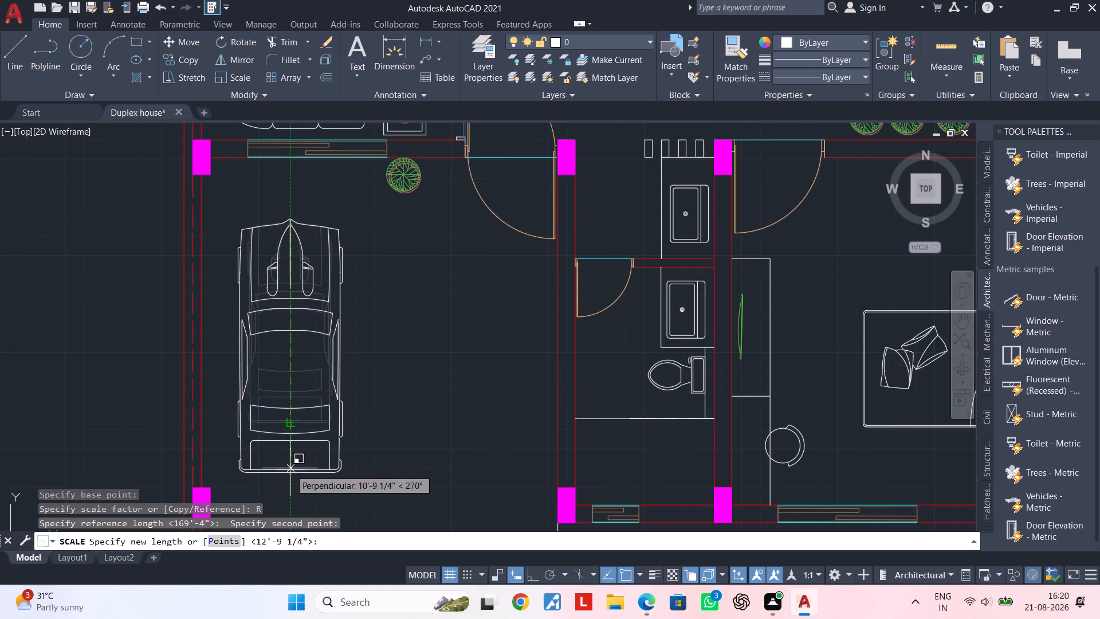
scroll(290, 461, "down", 1)
middle_click_drag(293, 389, 289, 316)
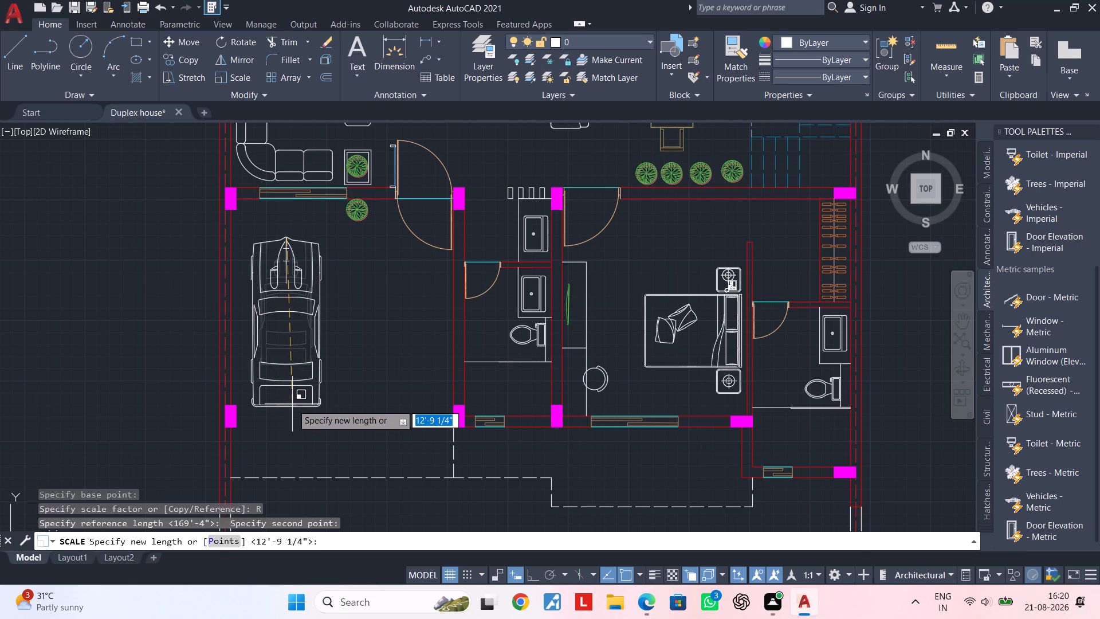
left_click(292, 404)
scroll(403, 308, "down", 1)
middle_click_drag(403, 302, 408, 269)
key("Escape")
key("Escape")
Move the enlarged car block about 3' straight down within the parking area.
left_click(353, 295)
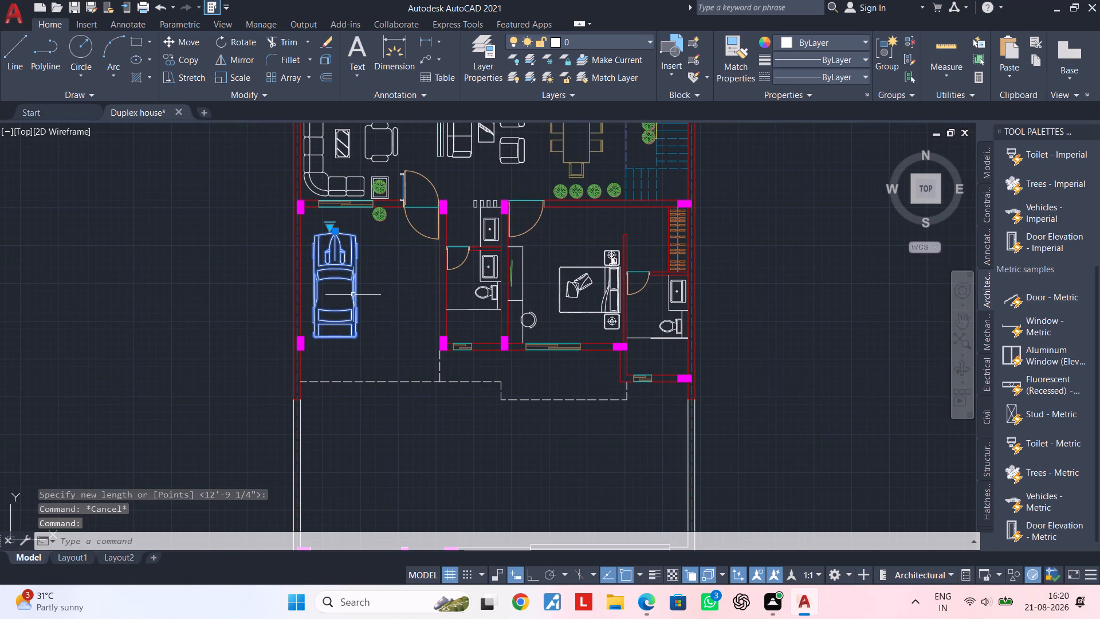
type("M")
key("space")
left_click(334, 295)
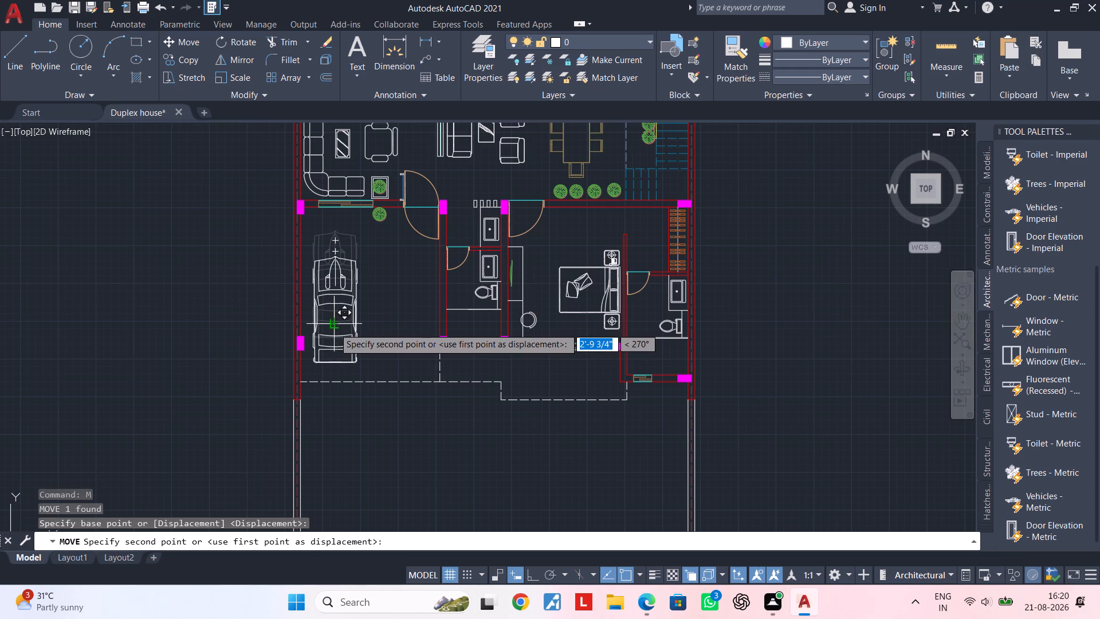
left_click(334, 328)
Copy the car block about 15'-8" straight down into the open front yard.
left_click(339, 304)
type("CO")
key("space")
left_click(343, 306)
middle_click_drag(356, 292, 357, 156)
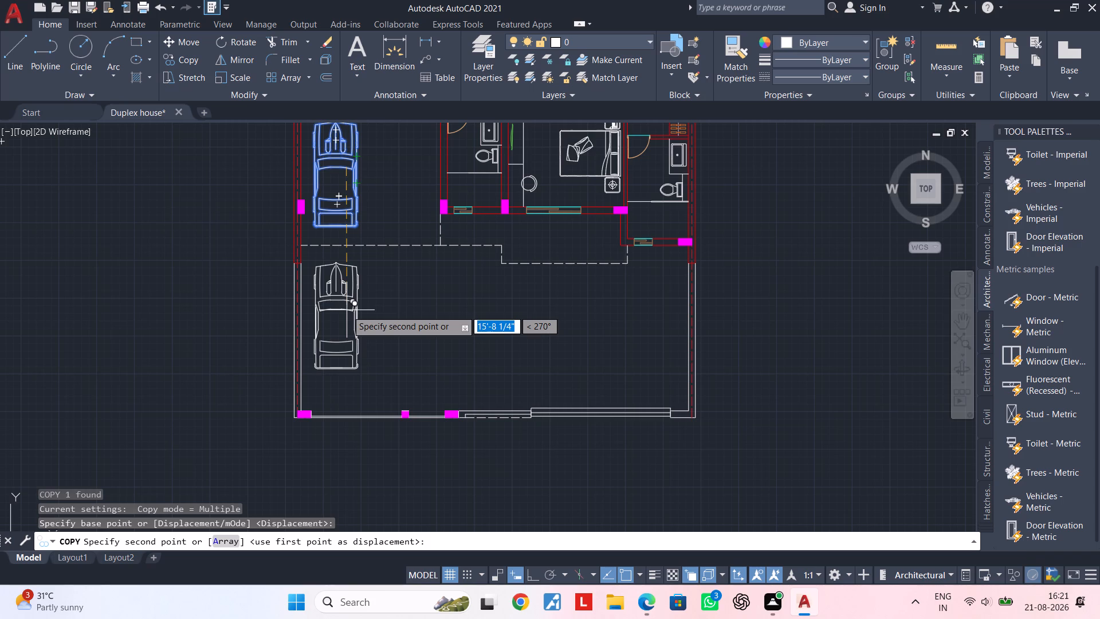
left_click(347, 310)
key("Escape")
key("Escape")
Examine the whole floor plan, from the rear yard through the furnished rooms to the front boundary gate.
scroll(431, 309, "down", 1)
middle_click_drag(426, 312, 320, 340)
scroll(319, 340, "up", 2)
middle_click_drag(383, 343, 246, 346)
scroll(247, 343, "down", 1)
middle_click_drag(247, 343, 451, 489)
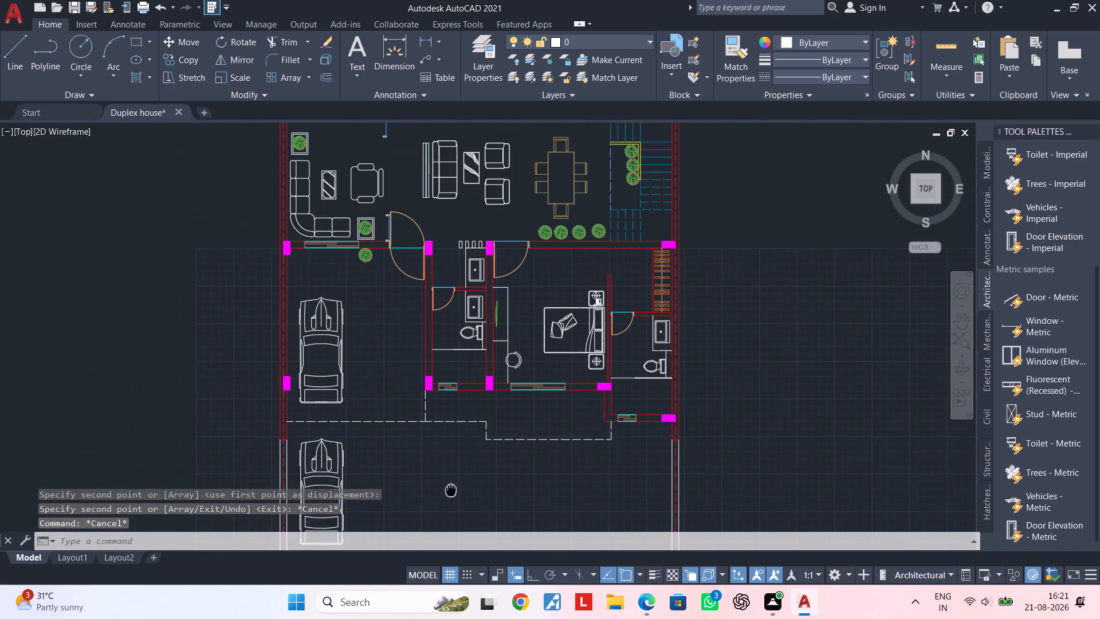
middle_click_drag(387, 272, 336, 428)
middle_click_drag(359, 171, 298, 359)
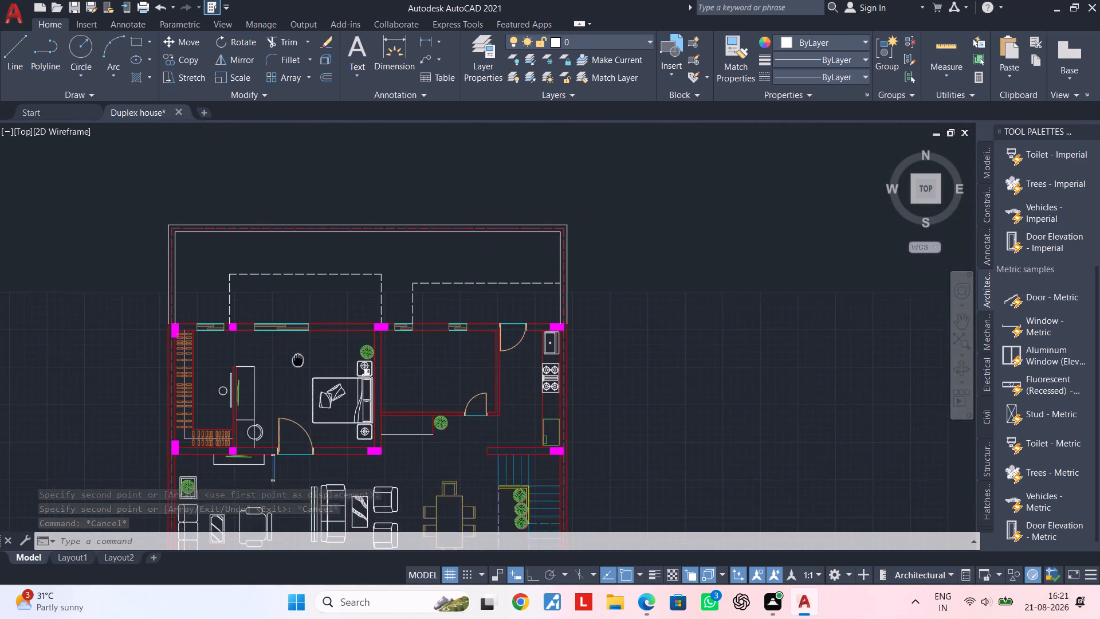
middle_click_drag(298, 359, 314, 165)
key("Escape")
key("Escape")
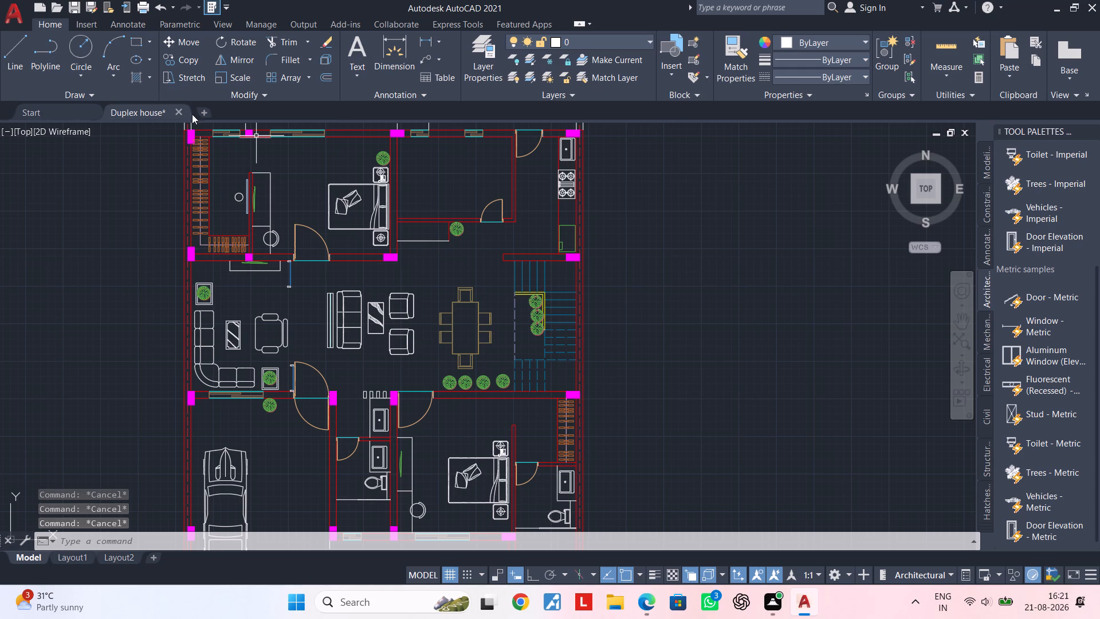
key("Escape")
middle_click_drag(351, 253, 362, 131)
middle_click_drag(421, 315, 404, 239)
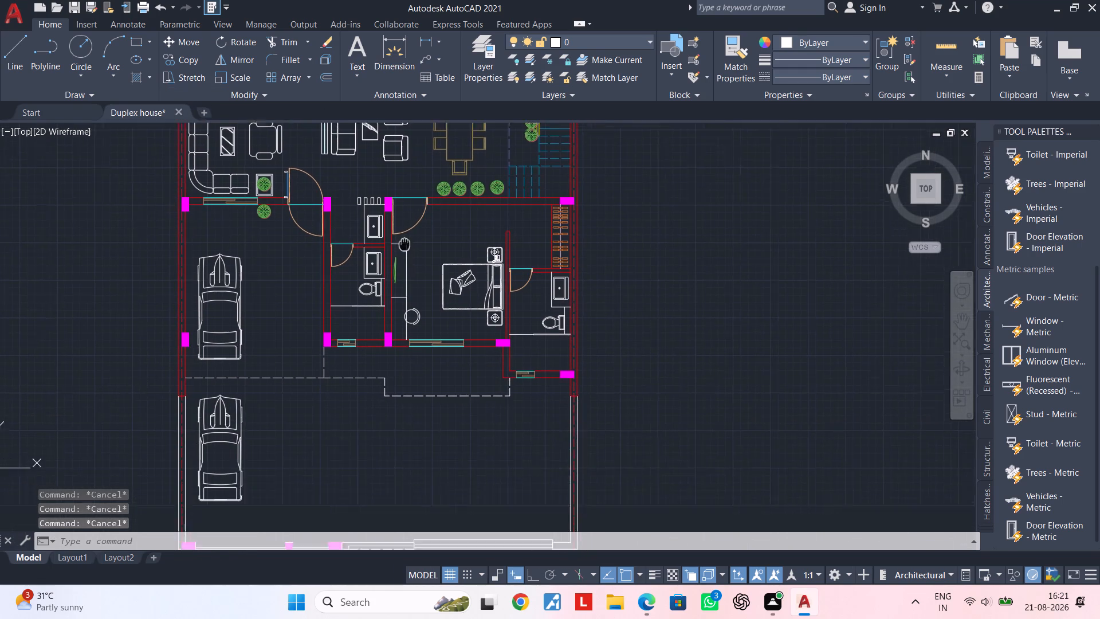
middle_click_drag(404, 239, 402, 195)
middle_click_drag(430, 301, 433, 238)
scroll(405, 387, "up", 1)
middle_click_drag(405, 387, 406, 297)
key("Escape")
key("Escape")
key("Escape")
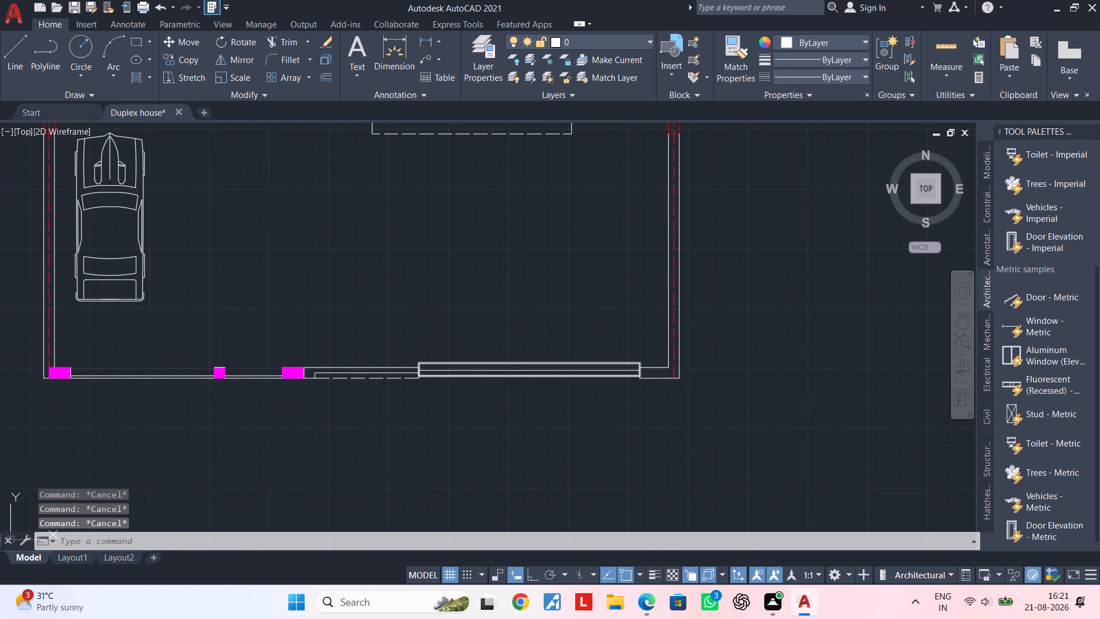
key("Escape")
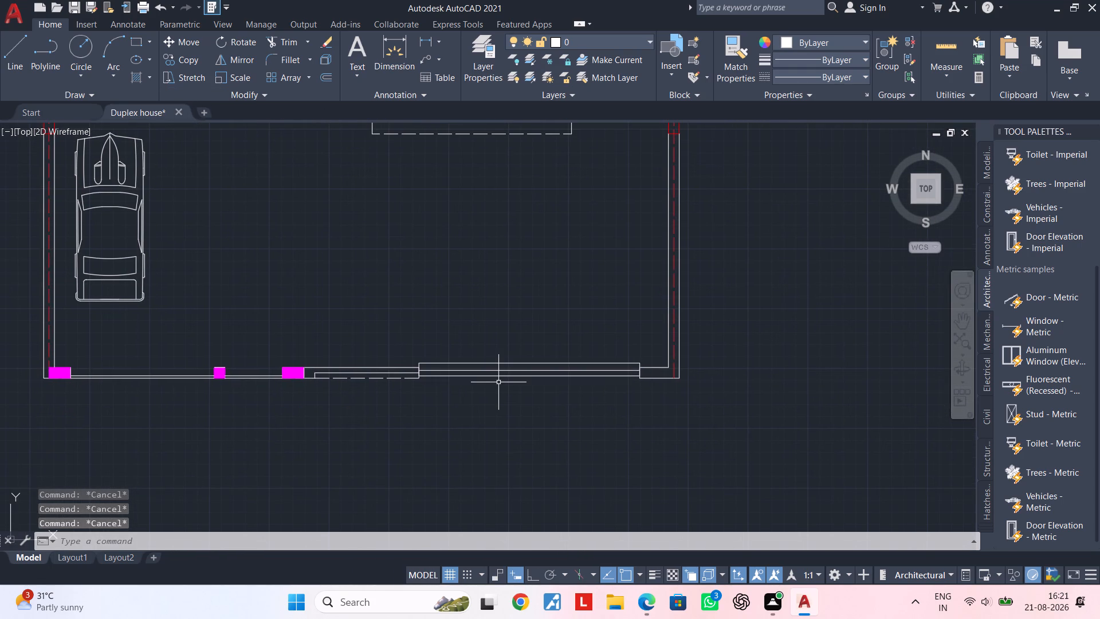
key("Escape")
key("Escape")
key("Escape")
Draw a 15'-4 1/2" horizontal line across the front boundary gate, just above its middle line.
scroll(492, 371, "up", 2)
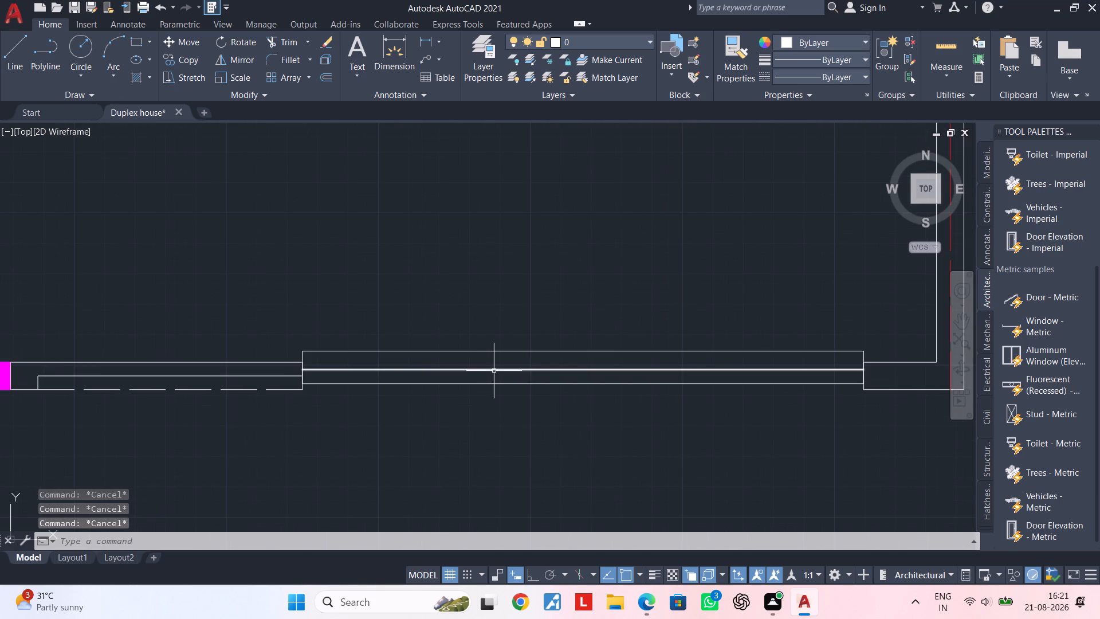
left_click(494, 371)
middle_click_drag(558, 408, 492, 418)
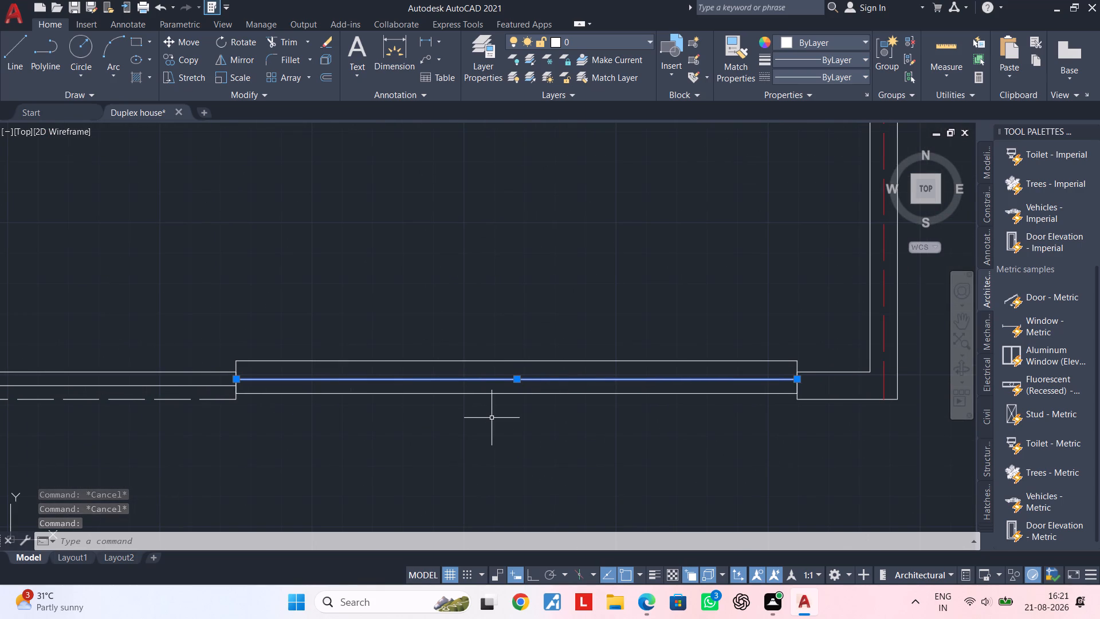
key("Escape")
key("Escape")
key("Escape")
scroll(294, 383, "up", 3)
middle_click_drag(293, 385, 289, 393)
key("Escape")
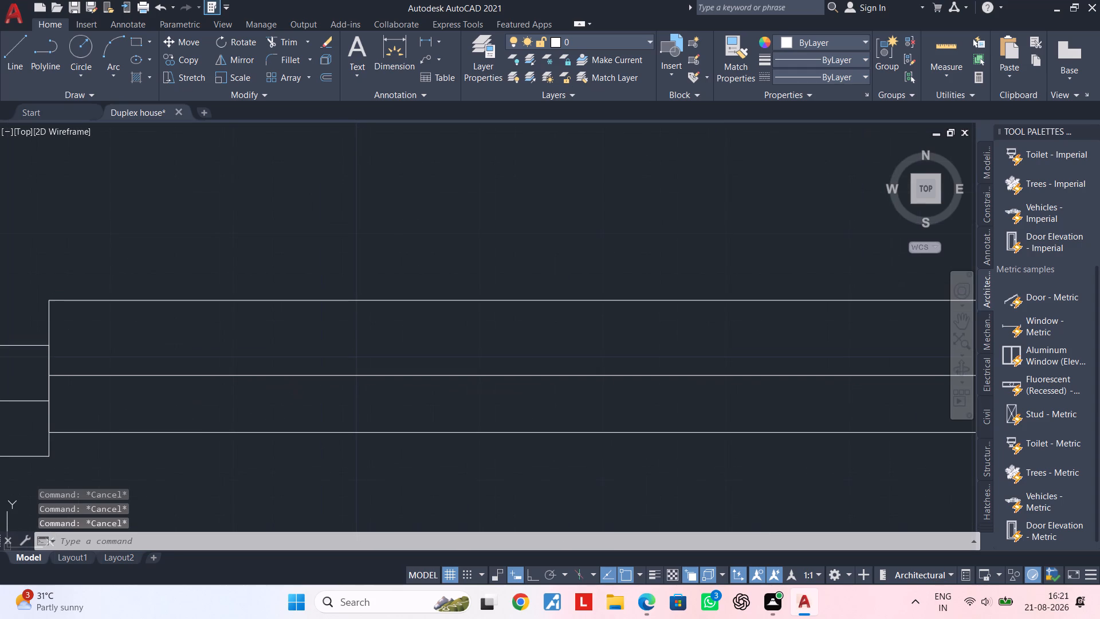
key("Escape")
type("L")
key("space")
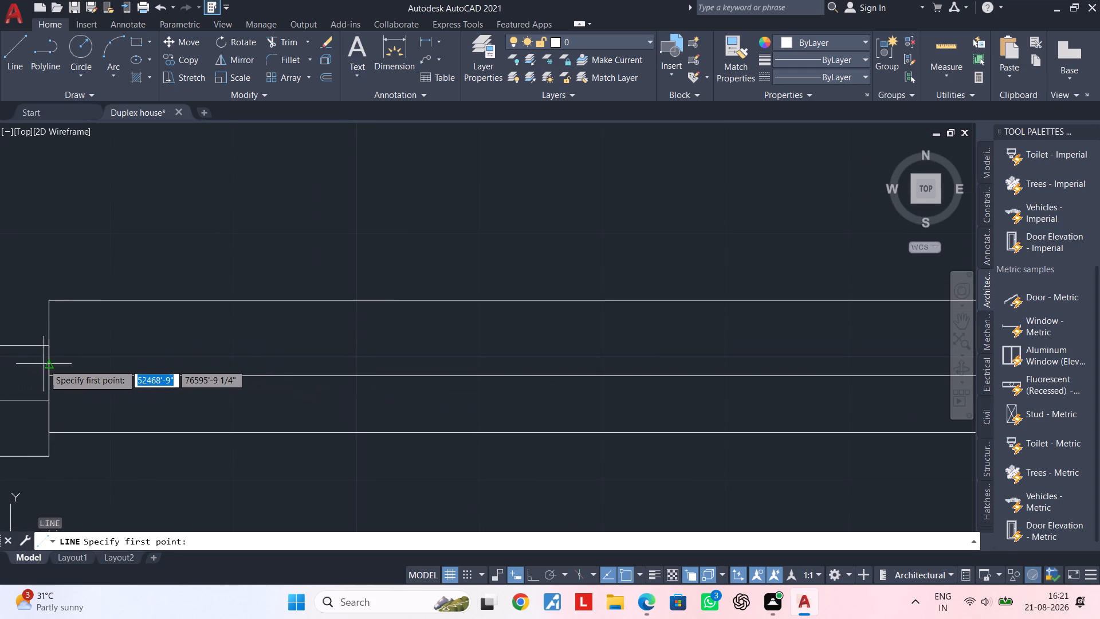
left_click(49, 356)
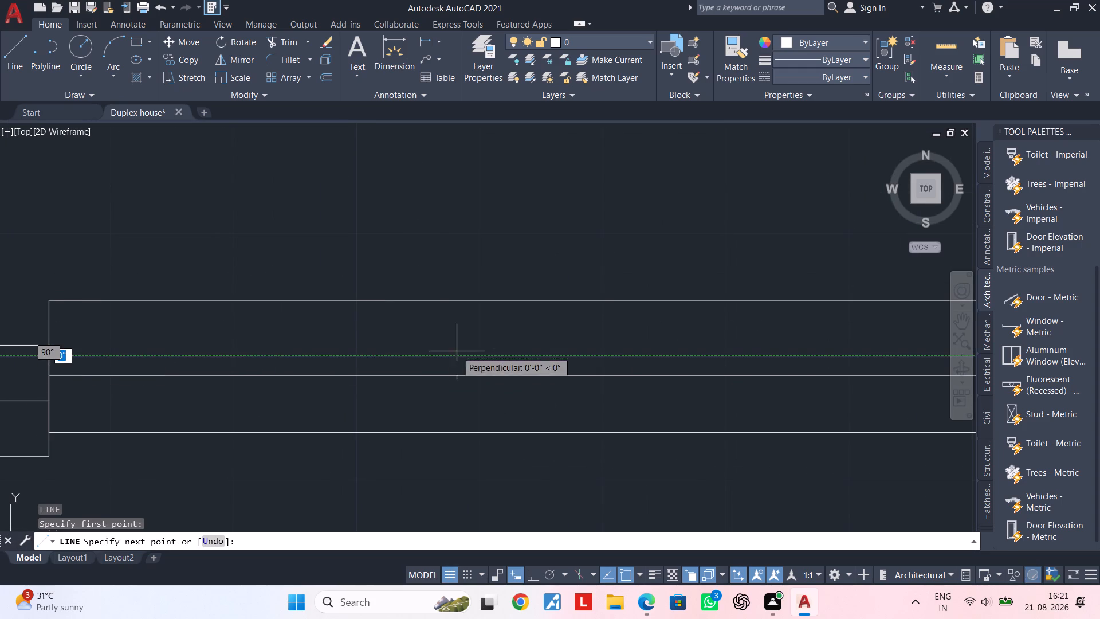
scroll(528, 348, "down", 1)
middle_click_drag(533, 350, 111, 386)
middle_click_drag(772, 389, 361, 421)
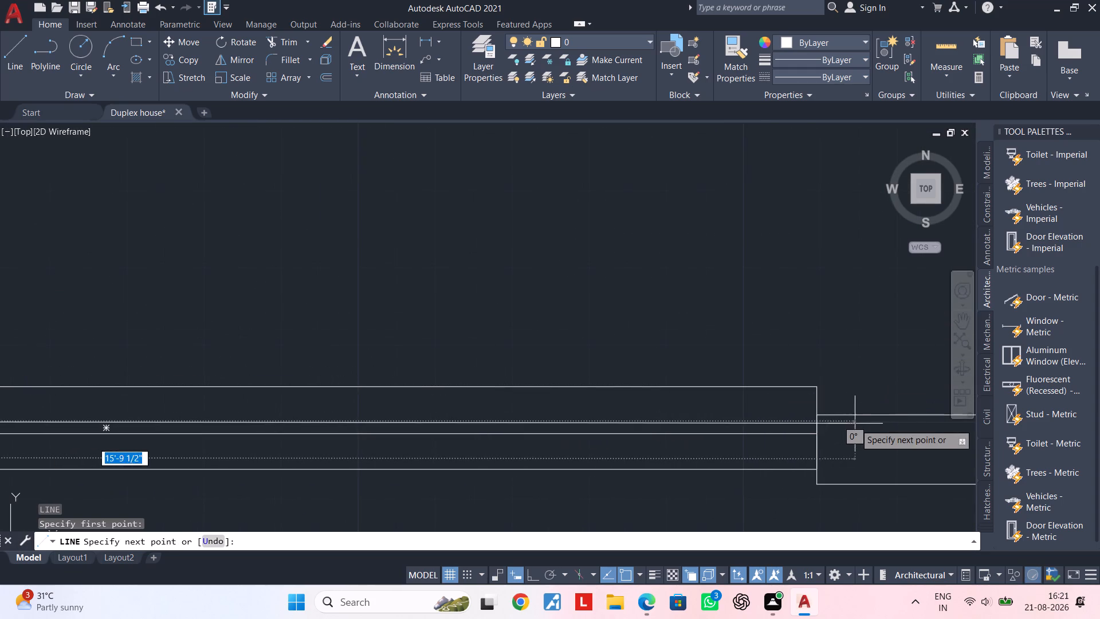
left_click(819, 424)
scroll(556, 462, "down", 1)
key("Escape")
key("Escape")
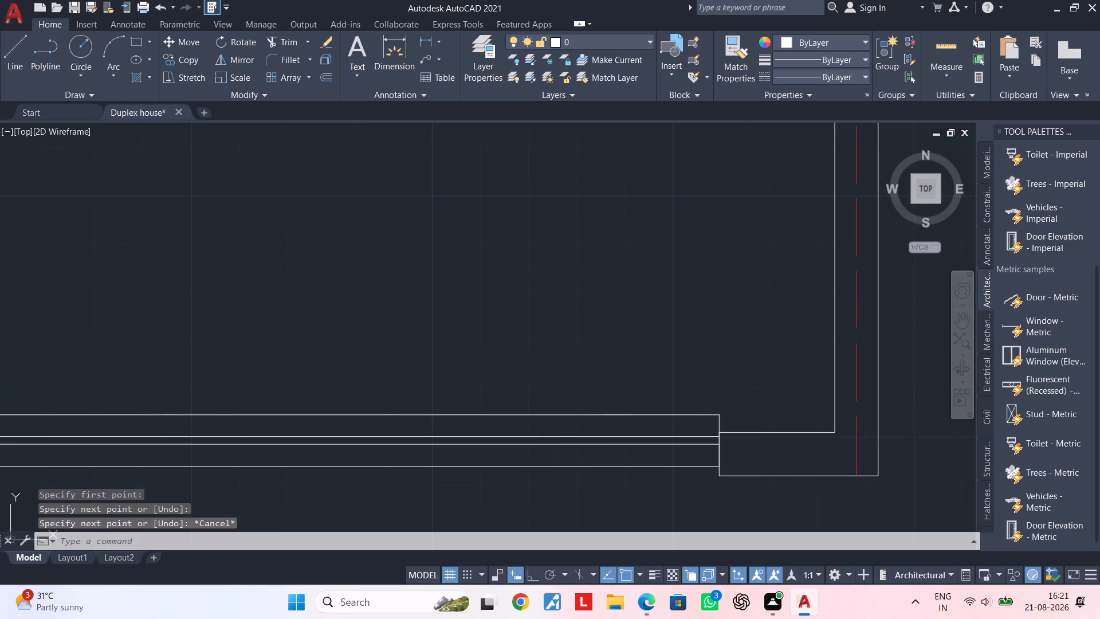
key("Escape")
Mirror the new gate line about the gate's middle line with Ortho on, keeping the original.
left_click(618, 437)
type("MI")
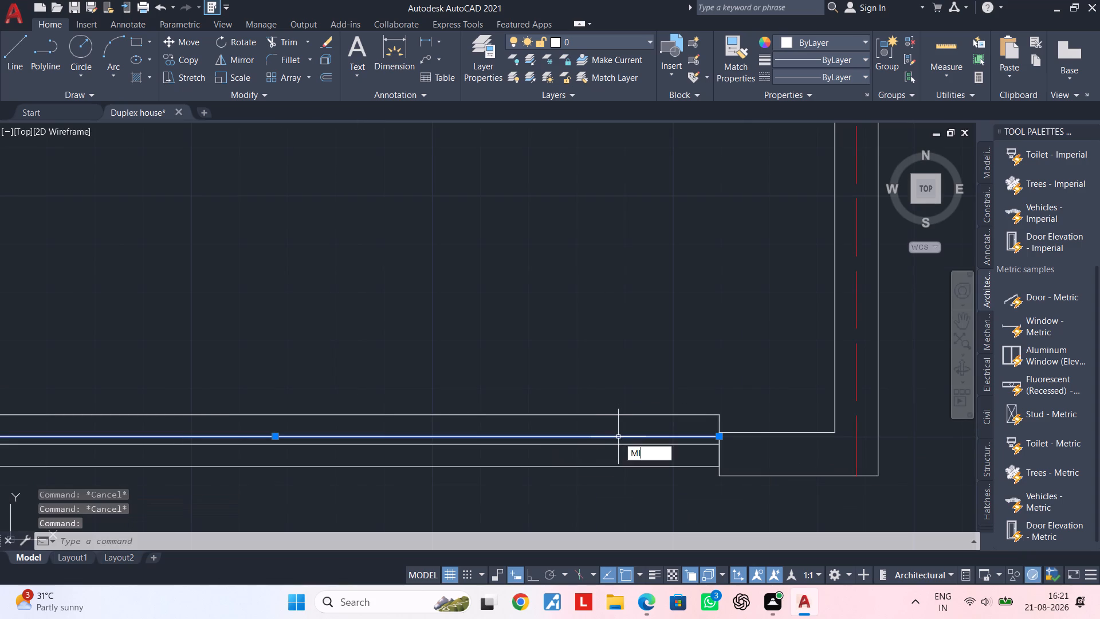
key("space")
scroll(712, 450, "up", 3)
left_click(727, 427)
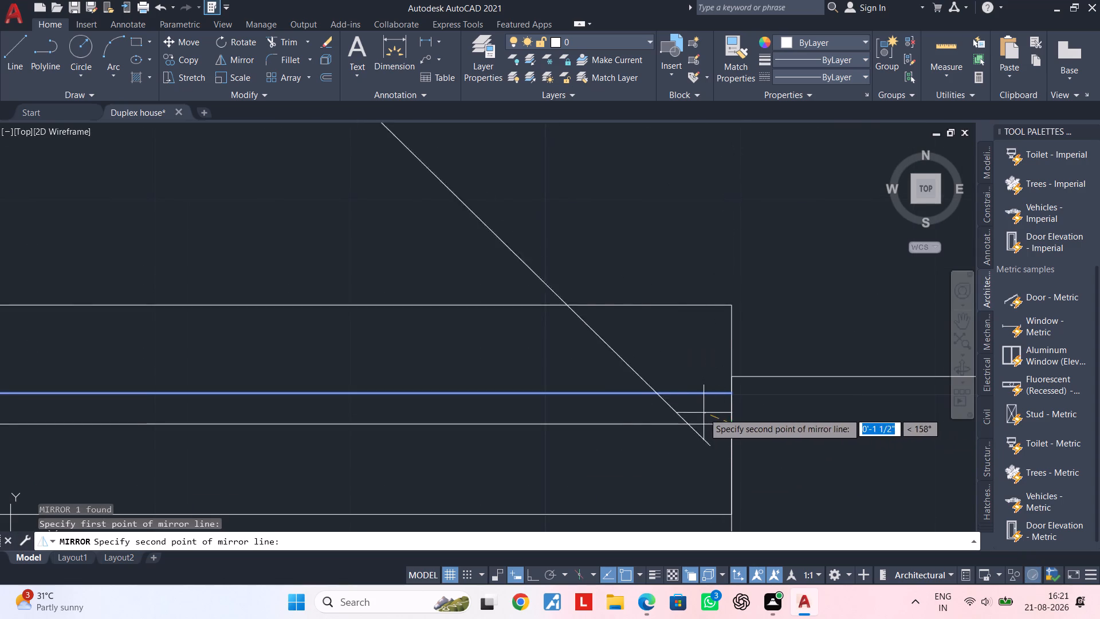
scroll(591, 427, "down", 5)
middle_click_drag(465, 439, 586, 429)
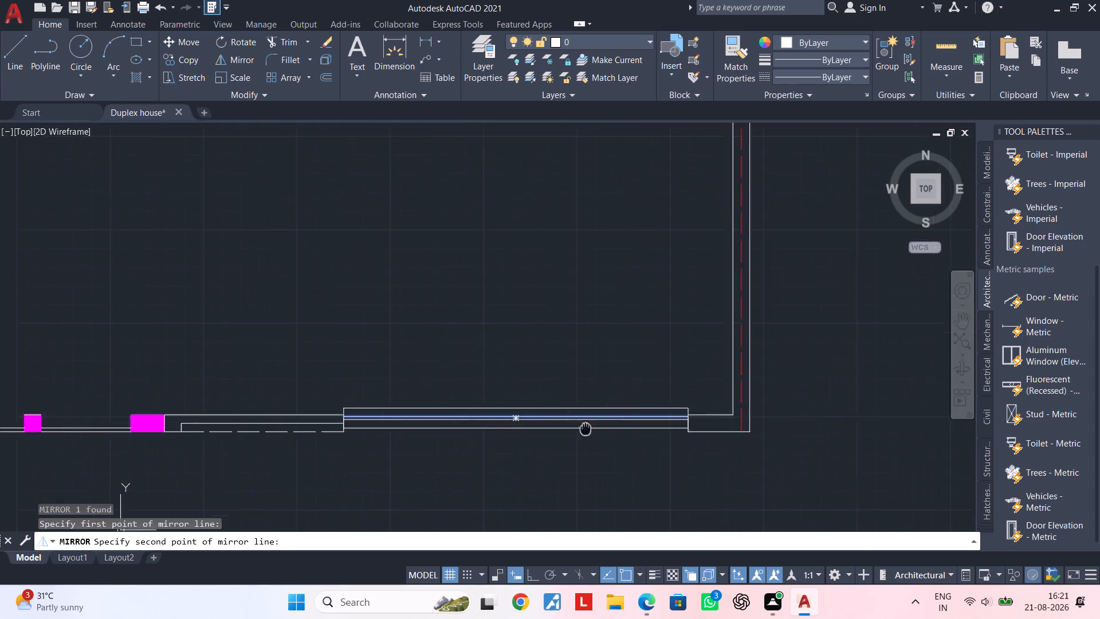
middle_click_drag(586, 429, 780, 418)
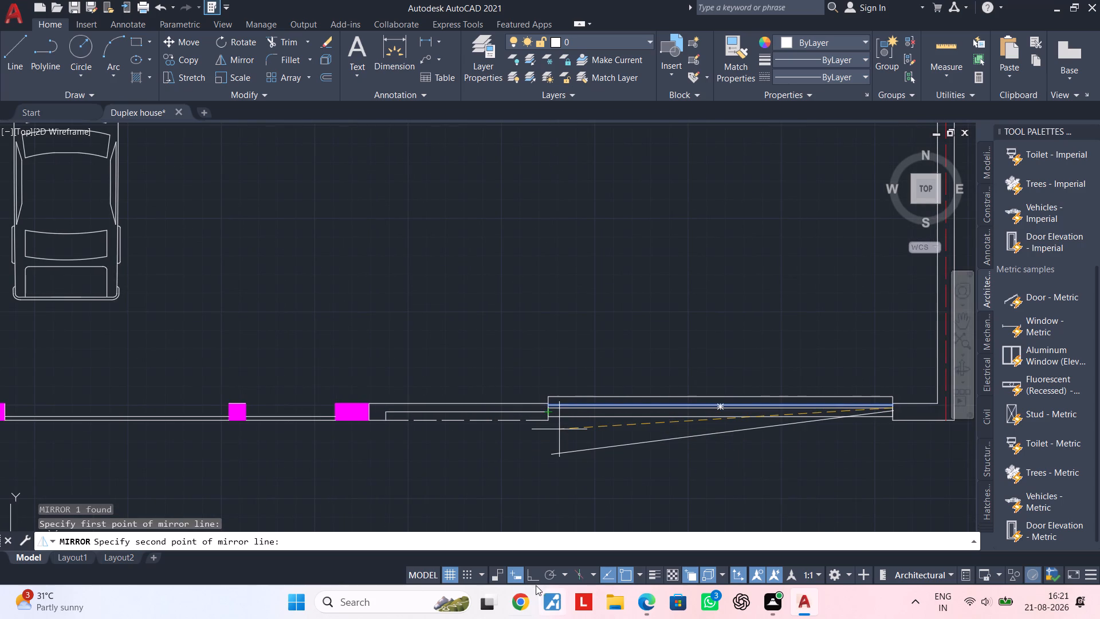
left_click(535, 578)
scroll(545, 415, "up", 4)
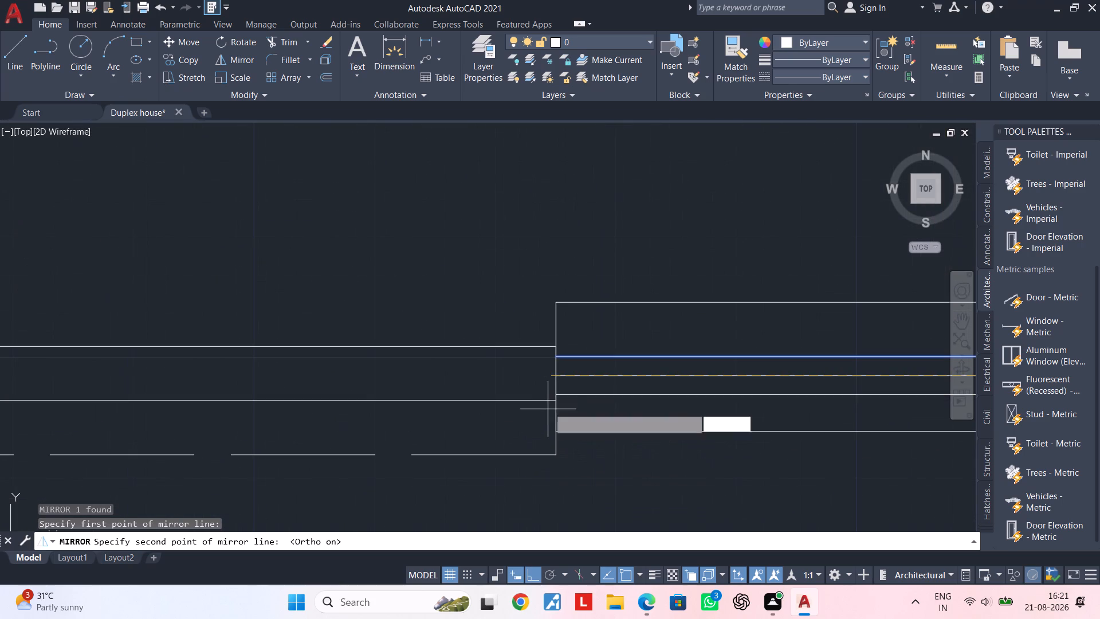
left_click(557, 373)
left_click_drag(595, 424, 557, 373)
scroll(602, 386, "down", 1)
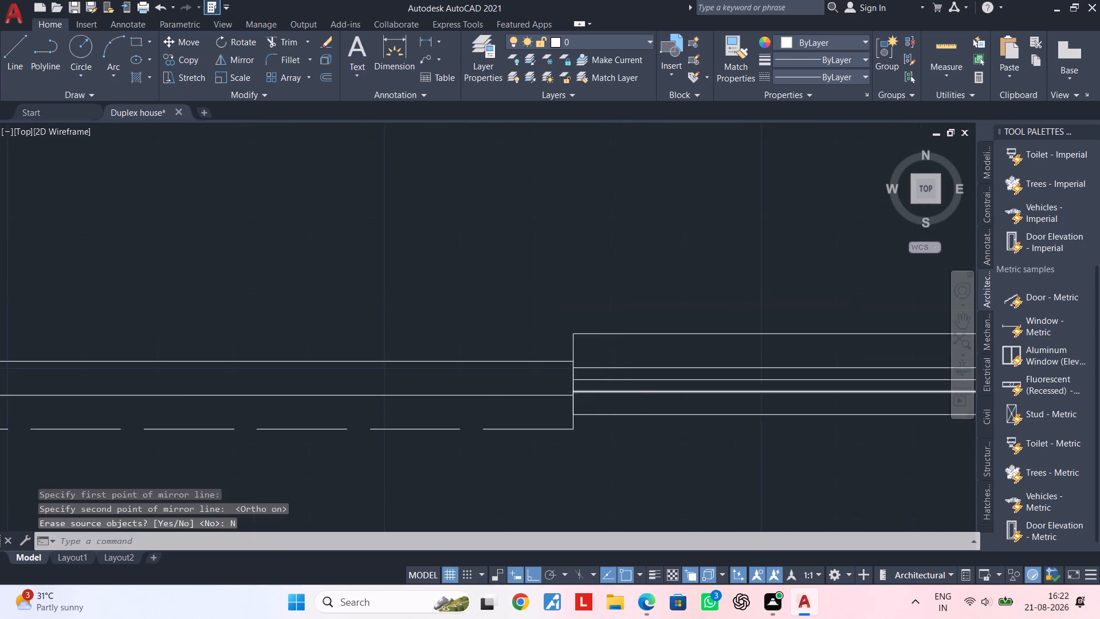
Set the linetype of the two lines flanking the gate's middle line to ACAD_ISO02W100.
scroll(638, 397, "down", 1)
middle_click_drag(642, 397, 203, 408)
key("Escape")
key("Escape")
double_click(425, 405)
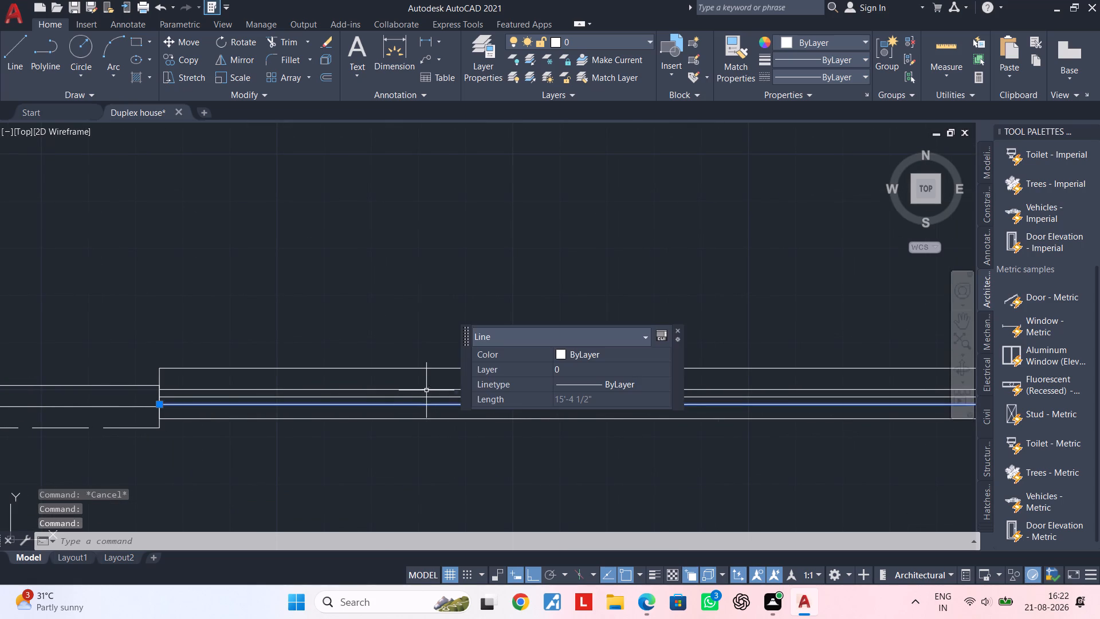
left_click(426, 390)
left_click(824, 81)
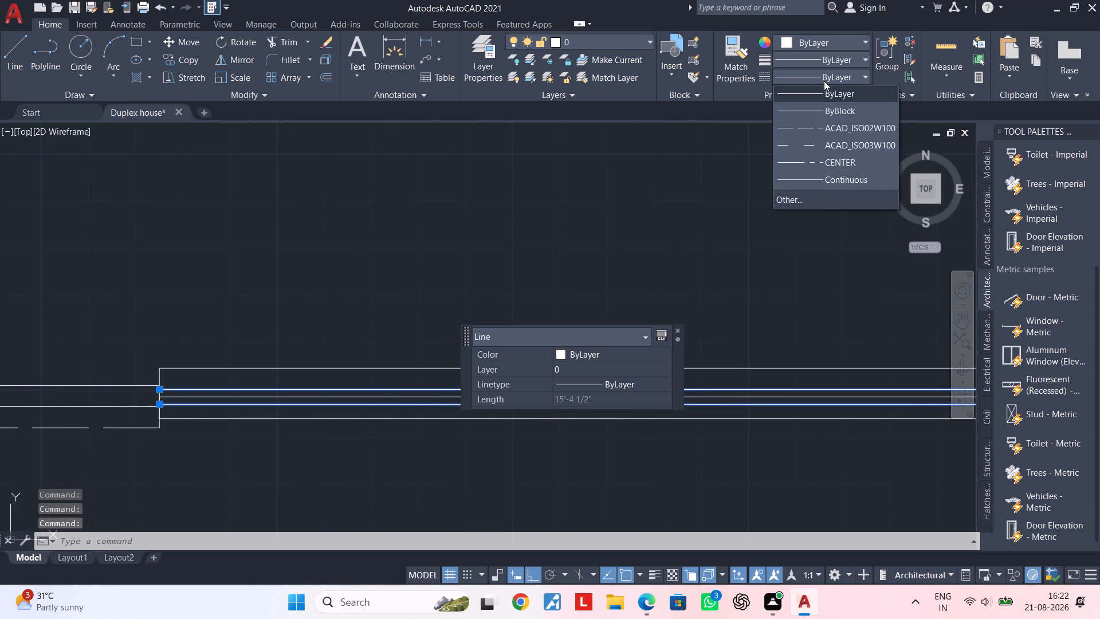
double_click(818, 123)
key("Escape")
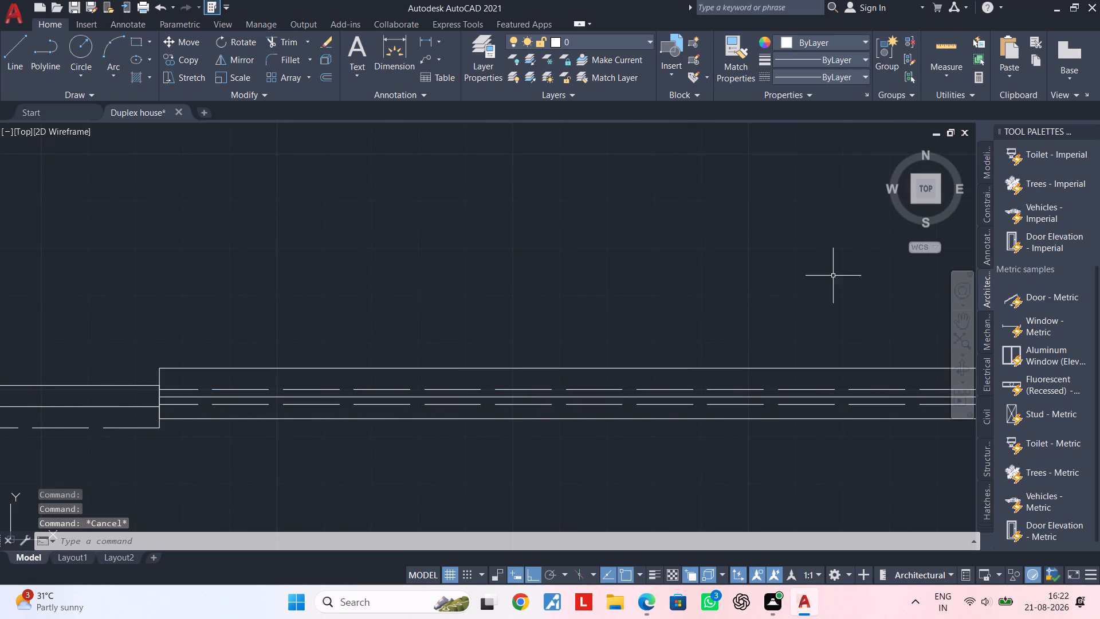
key("Escape")
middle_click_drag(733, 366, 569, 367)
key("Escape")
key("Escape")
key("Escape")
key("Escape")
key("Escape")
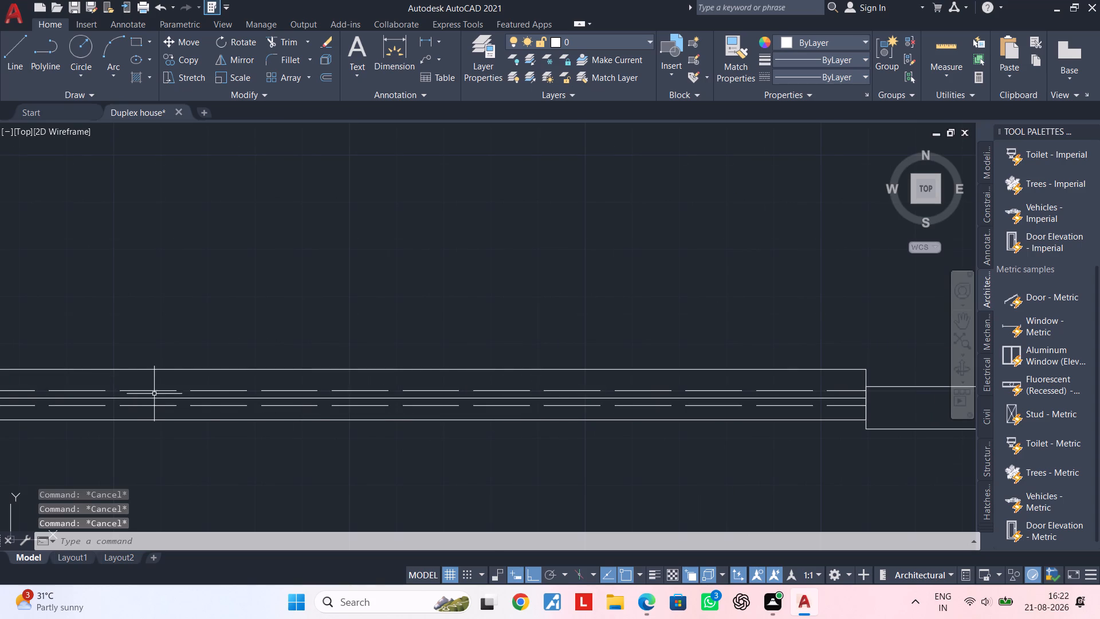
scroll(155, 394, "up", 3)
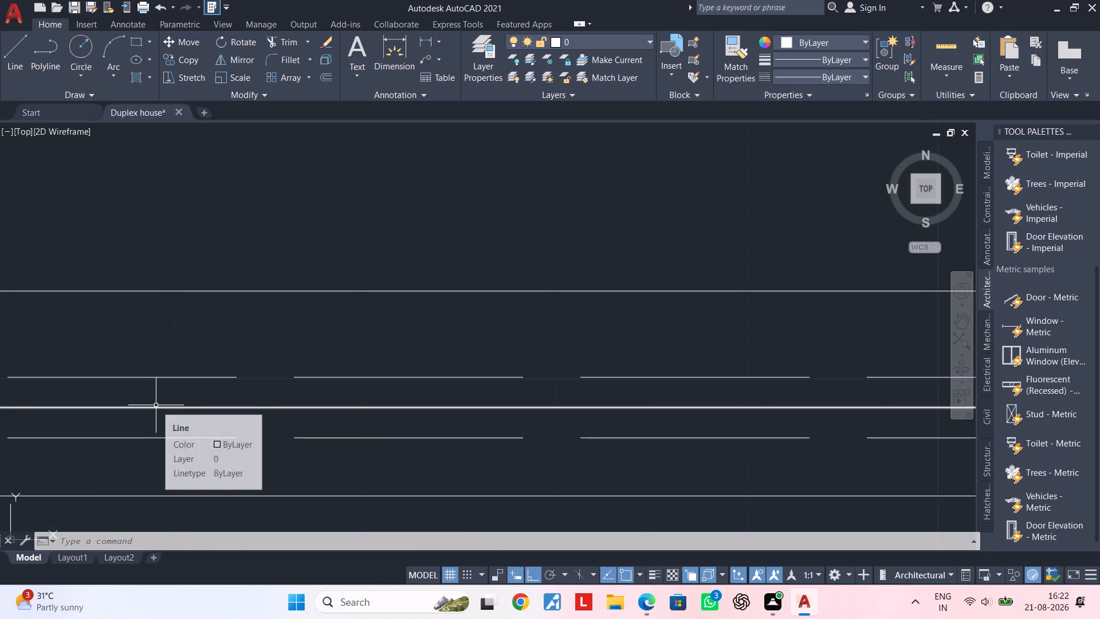
Move the front boundary gate's middle line straight down about 1" from its west endpoint.
left_click(156, 405)
key("Escape")
key("Escape")
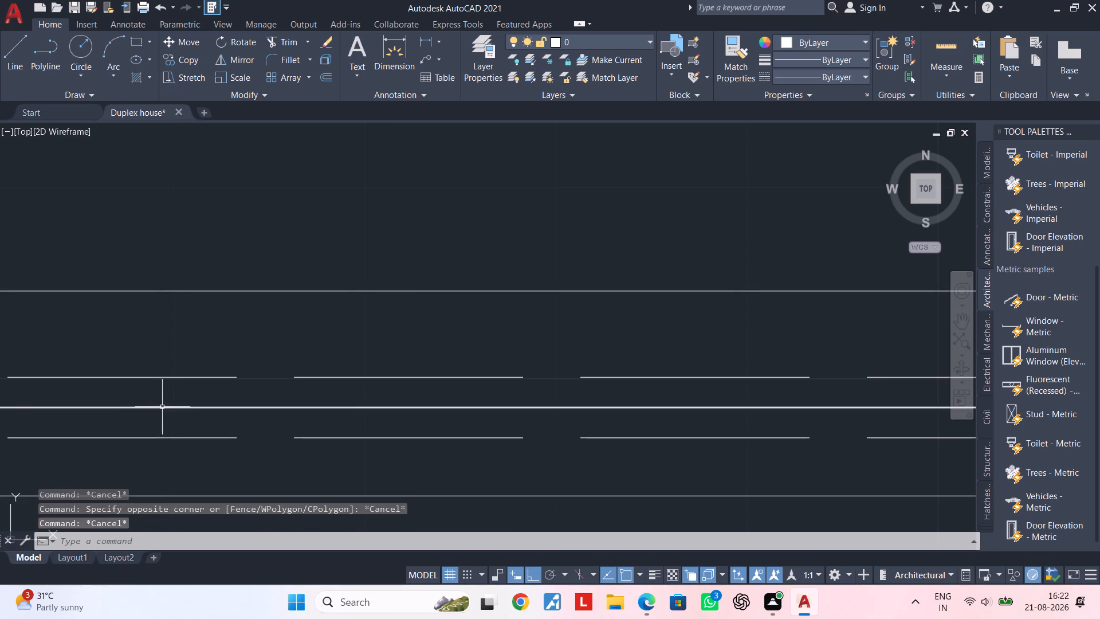
left_click(162, 407)
scroll(211, 402, "down", 3)
middle_click_drag(207, 411, 329, 396)
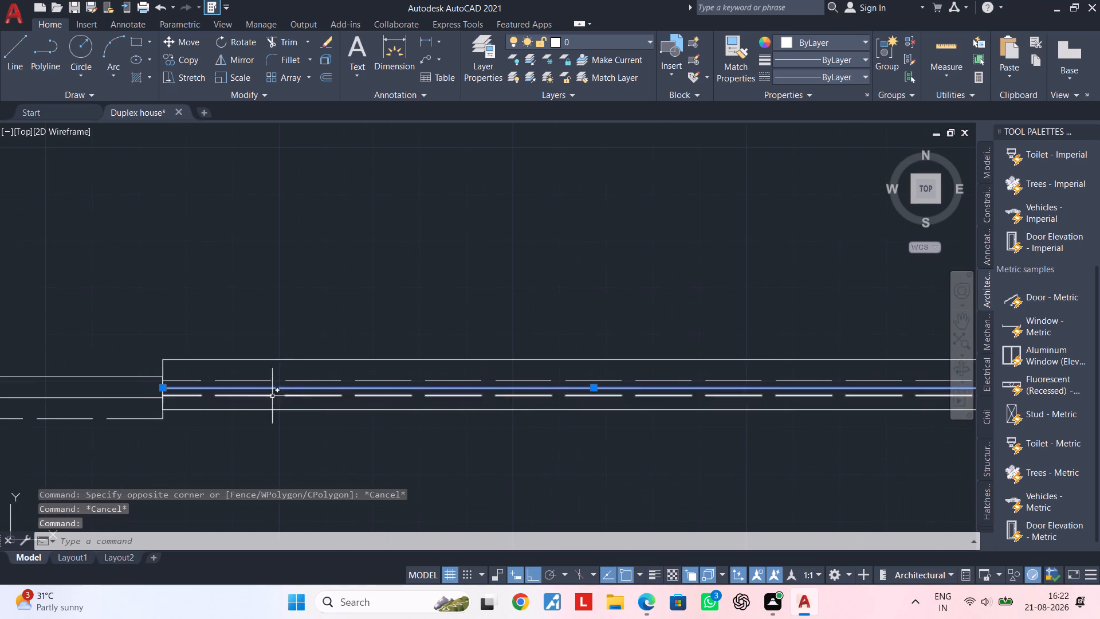
scroll(140, 395, "up", 2)
scroll(221, 373, "up", 3)
middle_click_drag(195, 380, 452, 250)
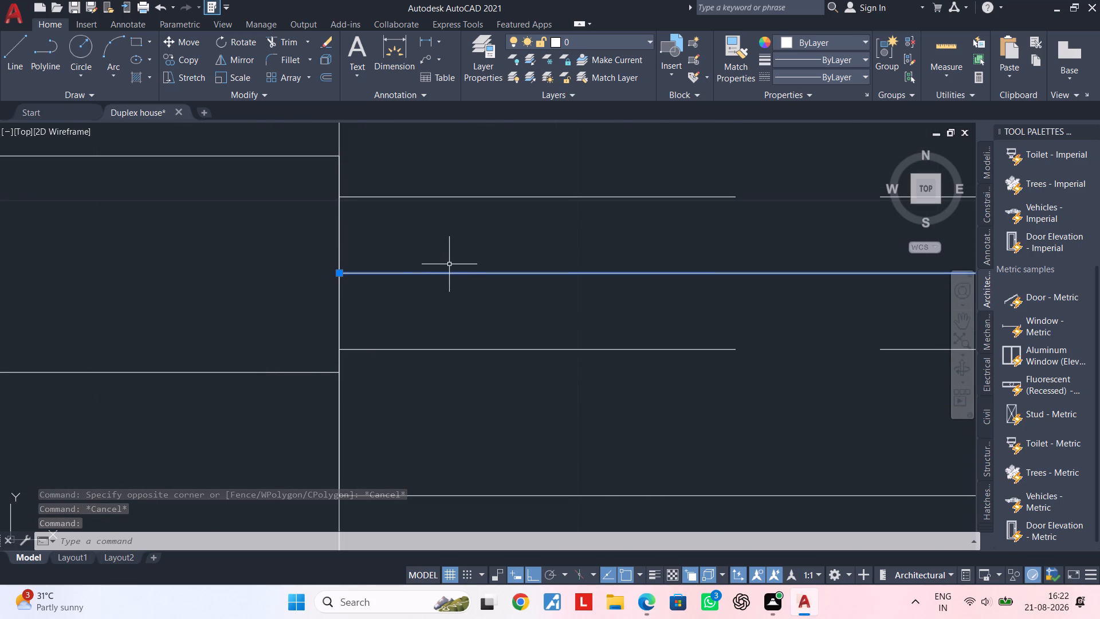
type("M")
key("space")
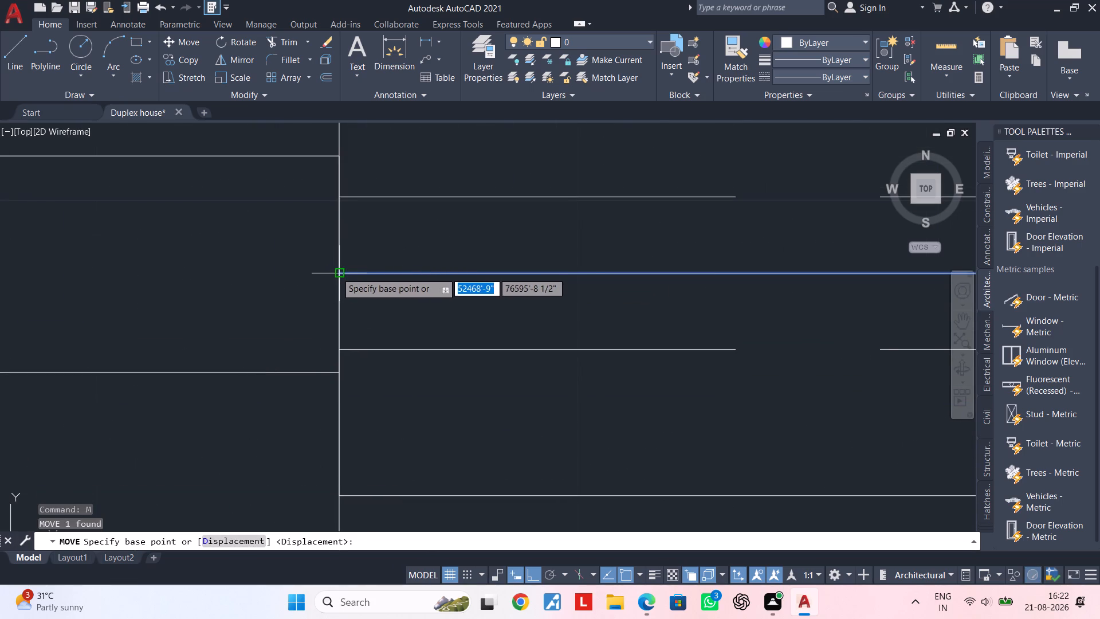
left_click(340, 272)
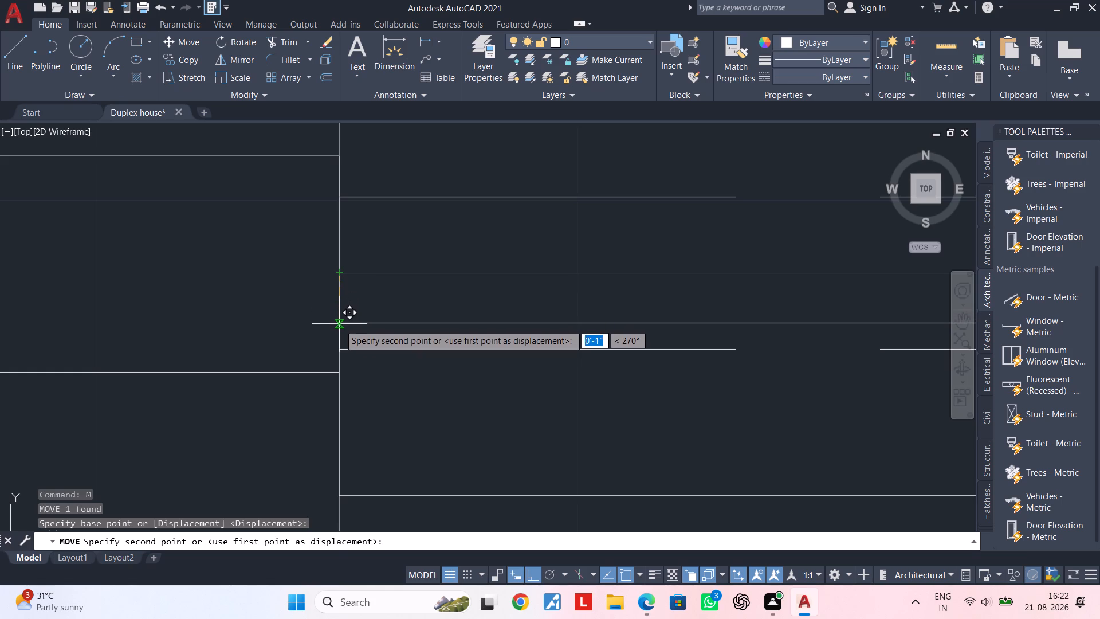
left_click(339, 325)
key("Escape")
Draw a horizontal line across the full length of the gate, just below its upper dashed line.
key("l")
key("space")
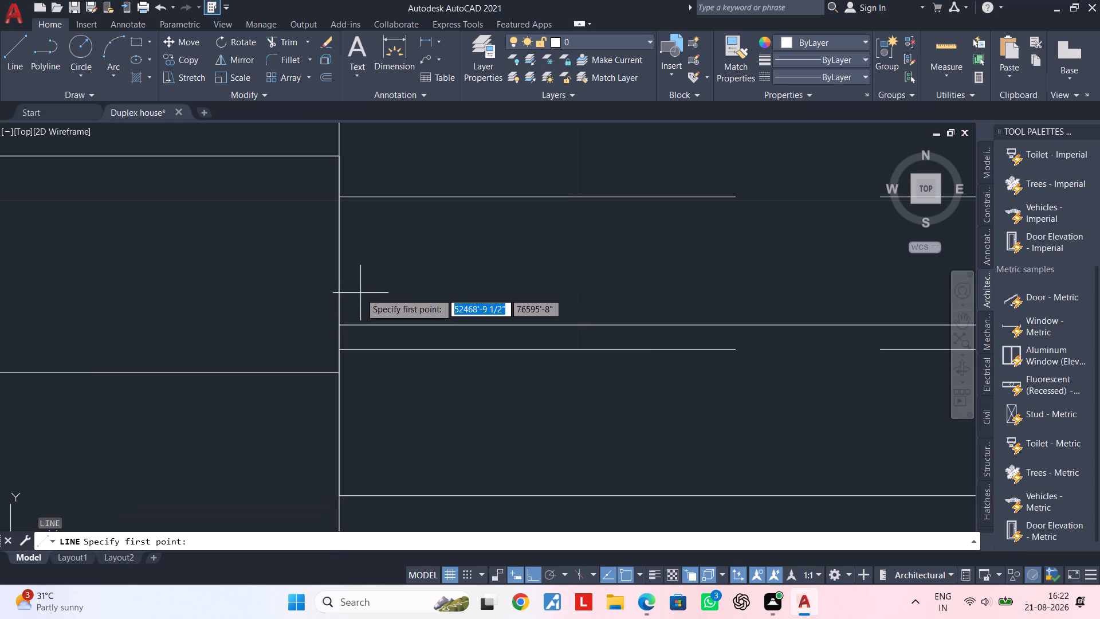
left_click(339, 222)
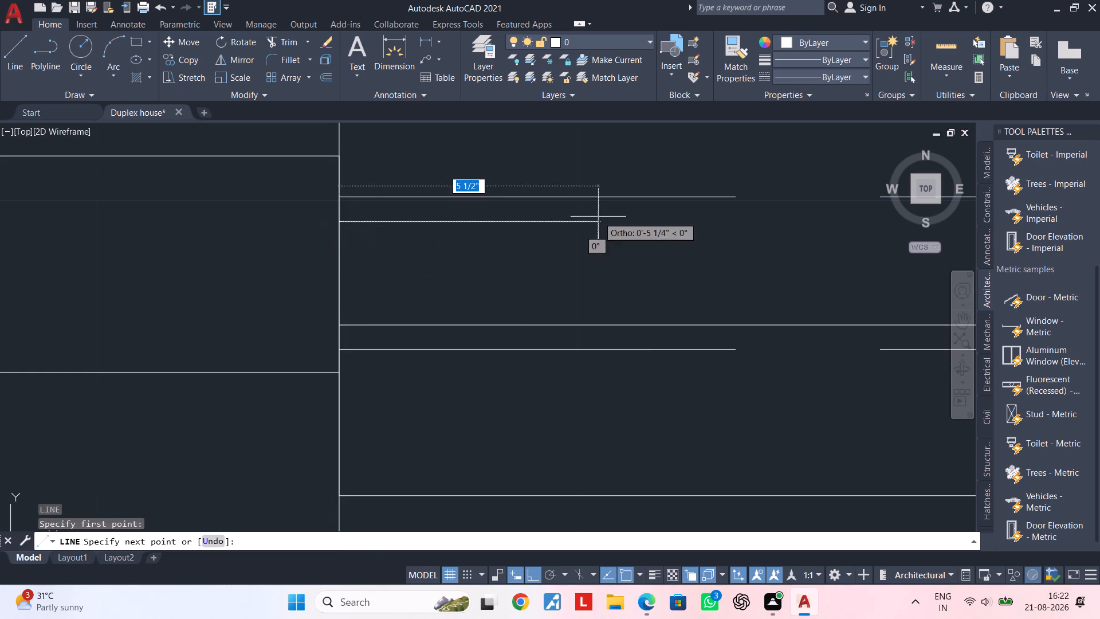
scroll(601, 217, "down", 3)
scroll(726, 225, "down", 1)
middle_click_drag(746, 225, 133, 238)
middle_click_drag(828, 229, 634, 248)
middle_click_drag(958, 248, 665, 267)
middle_click_drag(807, 267, 783, 267)
scroll(852, 280, "up", 1)
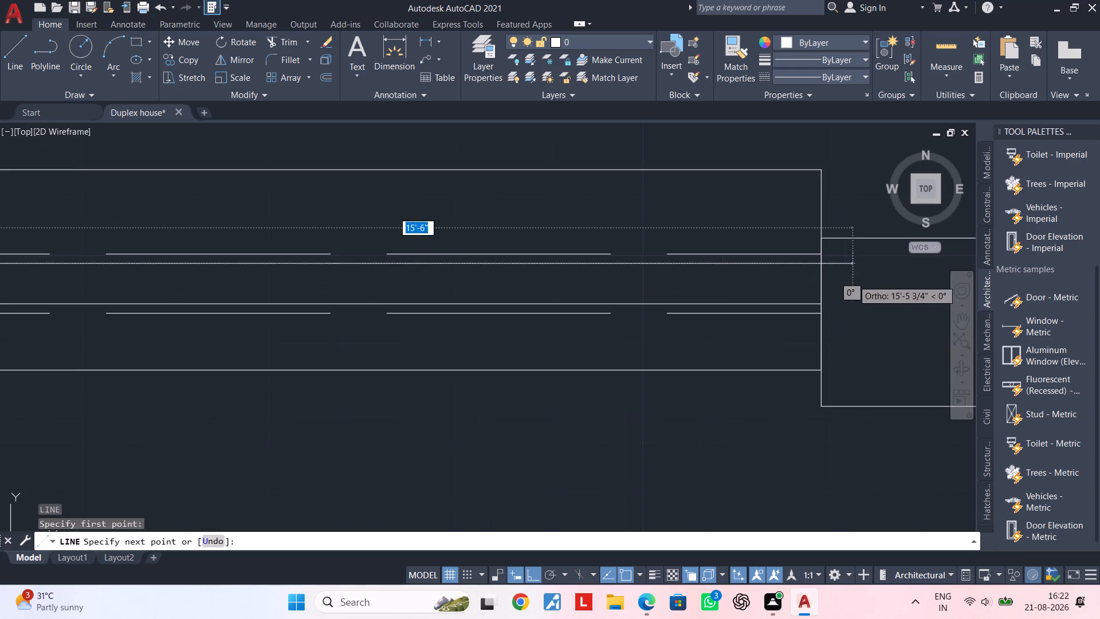
scroll(852, 280, "up", 1)
left_click(819, 262)
key("Escape")
key("Escape")
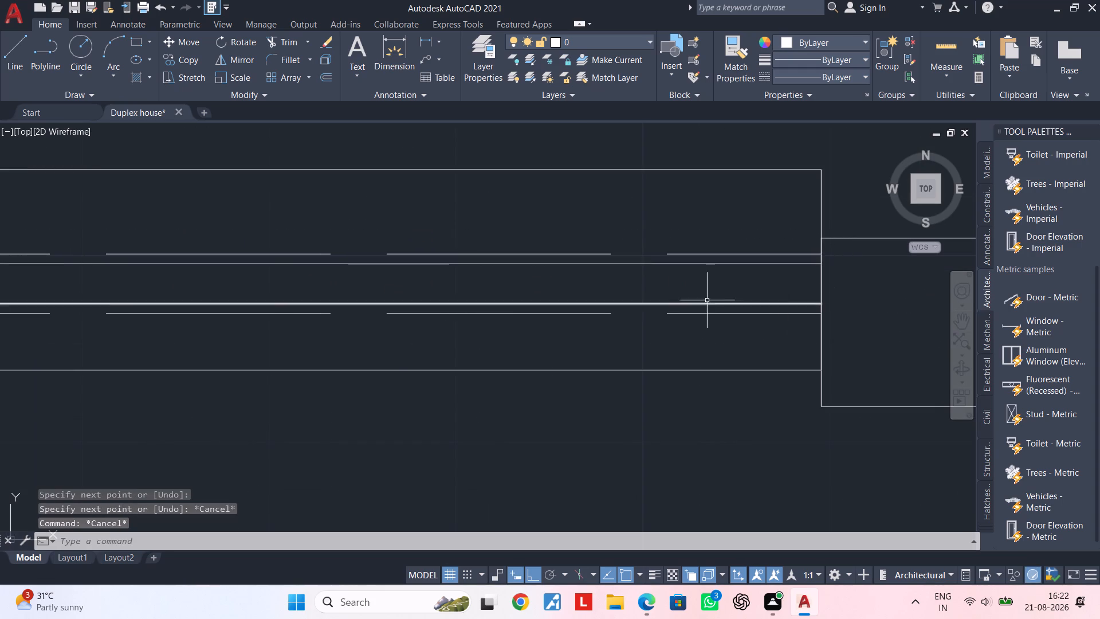
Hatch the strip between the gate's two continuous inner lines with a Solid fill in colour 39,118,187.
middle_click_drag(727, 296, 759, 292)
key("Escape")
key("Escape")
type("H")
key("space")
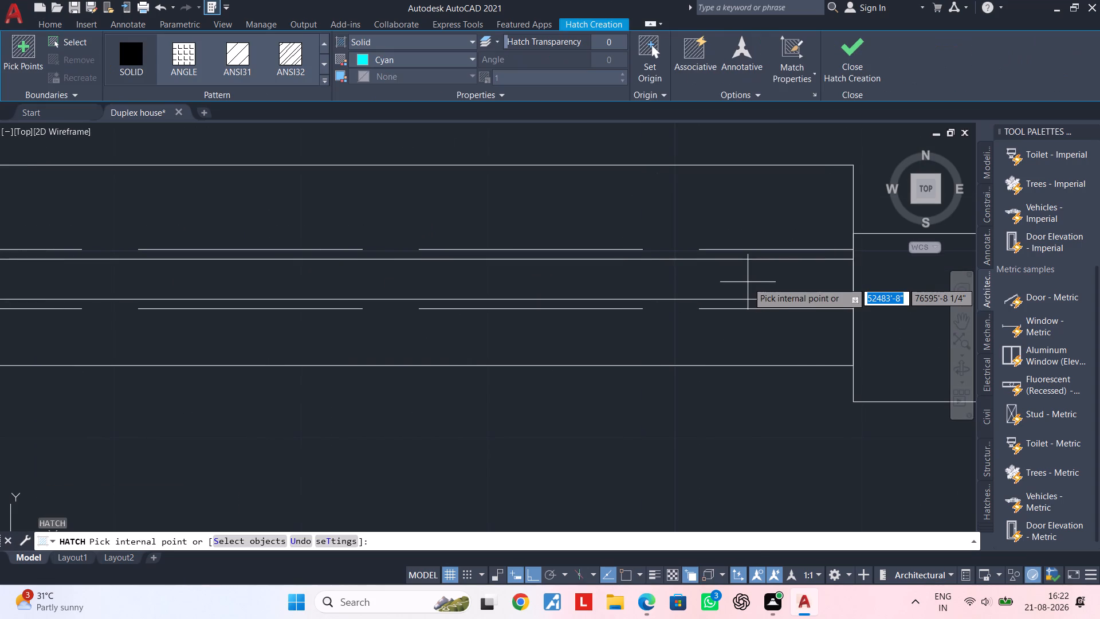
left_click(367, 61)
left_click(444, 159)
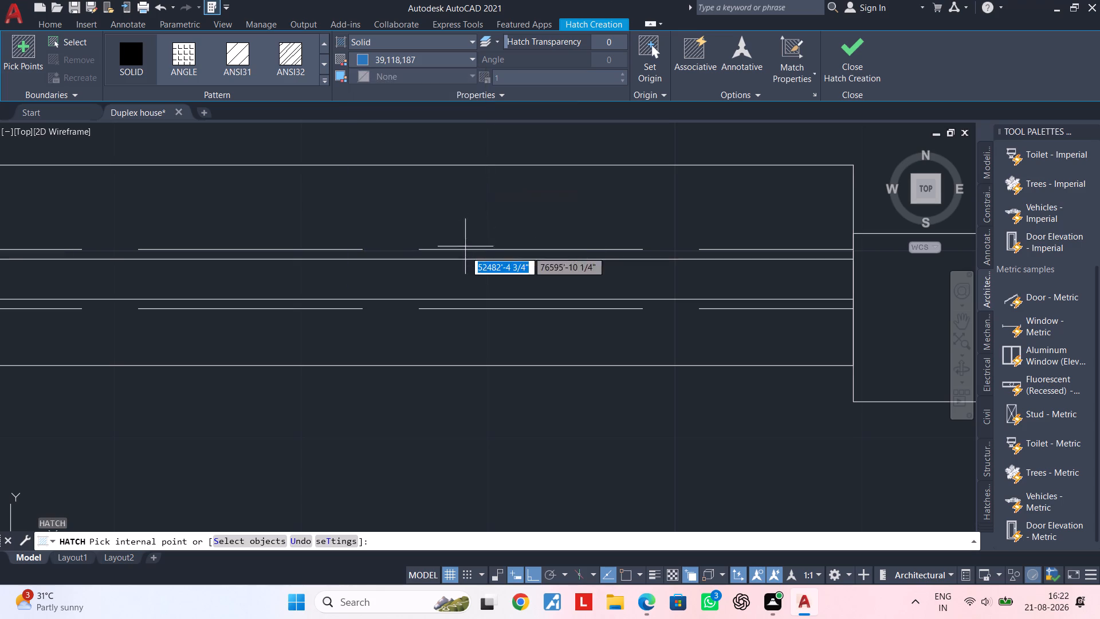
left_click(466, 280)
key("Escape")
scroll(469, 280, "down", 3)
key("Escape")
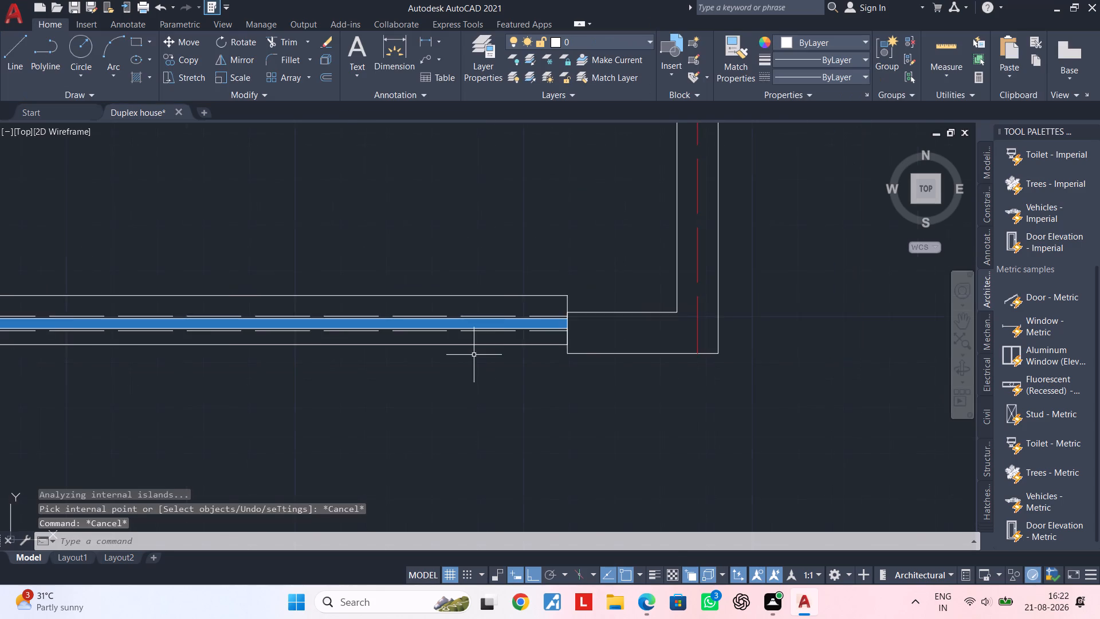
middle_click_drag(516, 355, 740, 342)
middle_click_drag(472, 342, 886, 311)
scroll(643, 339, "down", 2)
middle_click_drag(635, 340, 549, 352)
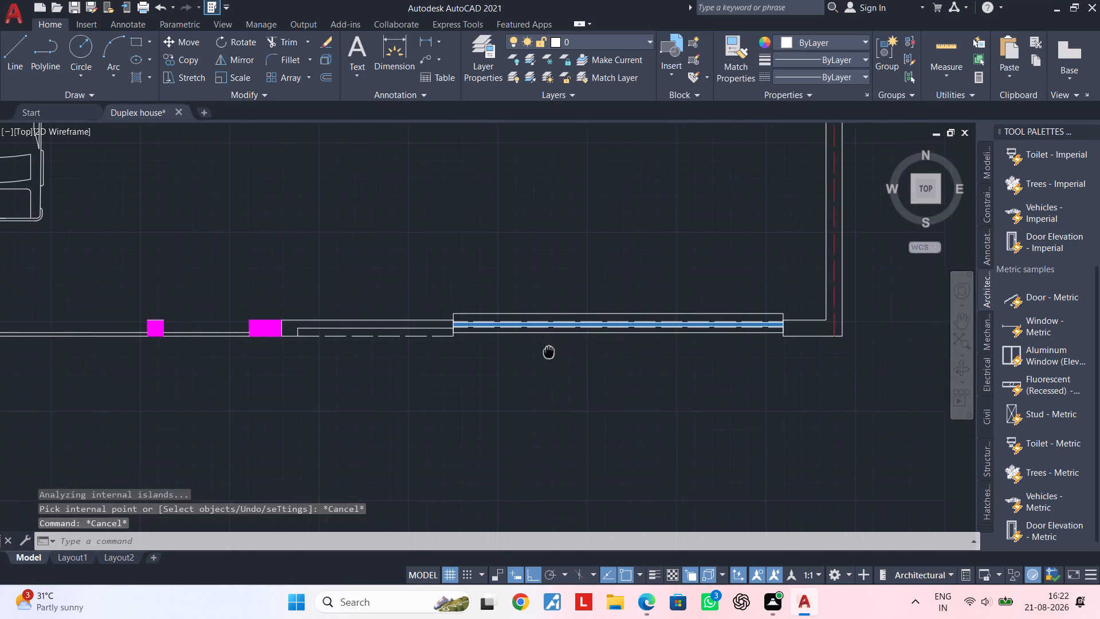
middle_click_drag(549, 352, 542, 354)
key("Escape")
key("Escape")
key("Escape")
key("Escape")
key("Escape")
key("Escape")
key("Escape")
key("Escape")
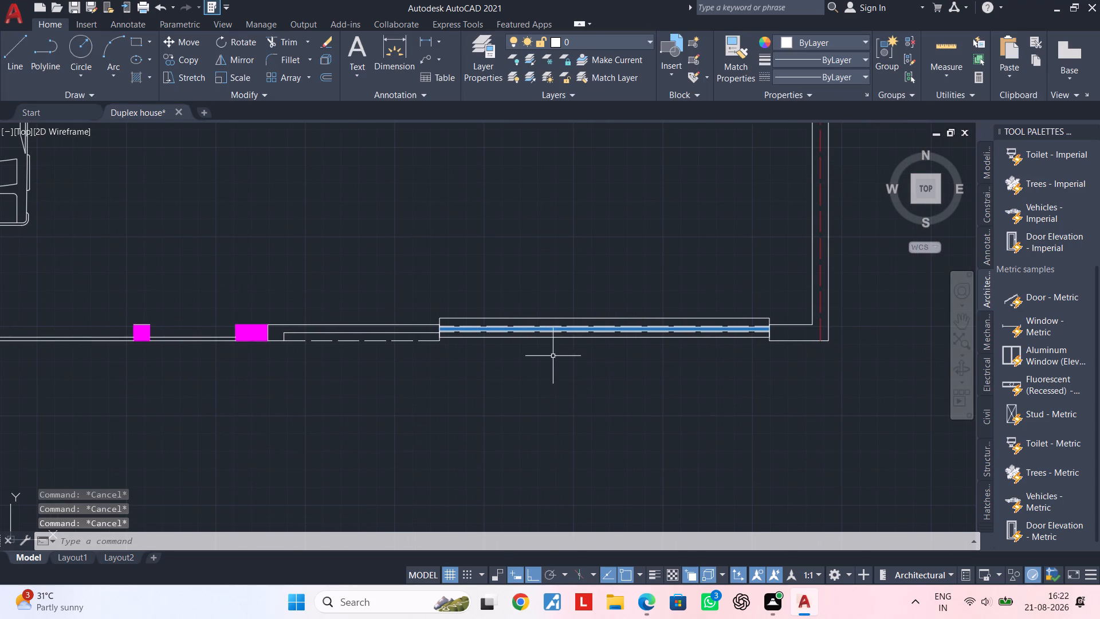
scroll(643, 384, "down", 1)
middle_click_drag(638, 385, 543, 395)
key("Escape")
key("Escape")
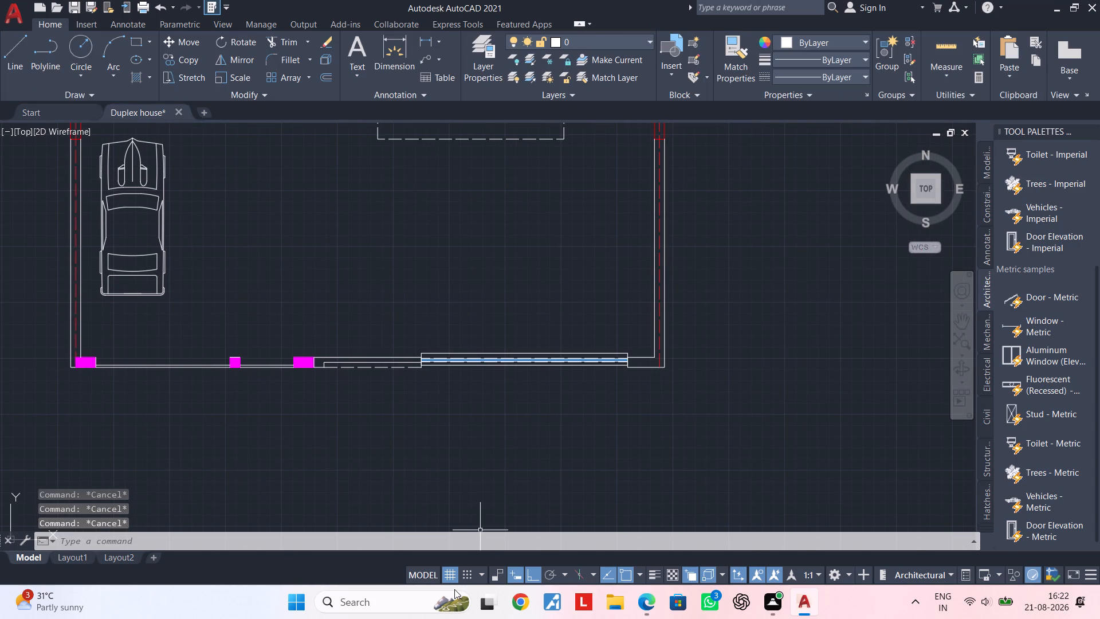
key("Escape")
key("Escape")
Change the colour of the dashed line along the front wall, just west of the gate, to red.
scroll(378, 378, "up", 3)
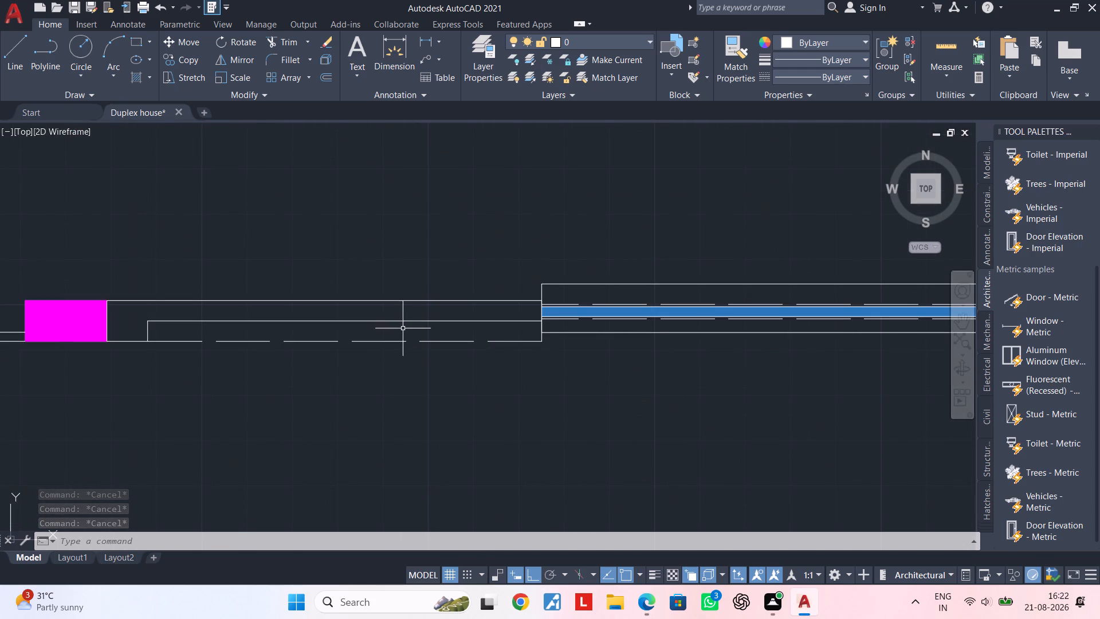
left_click(393, 343)
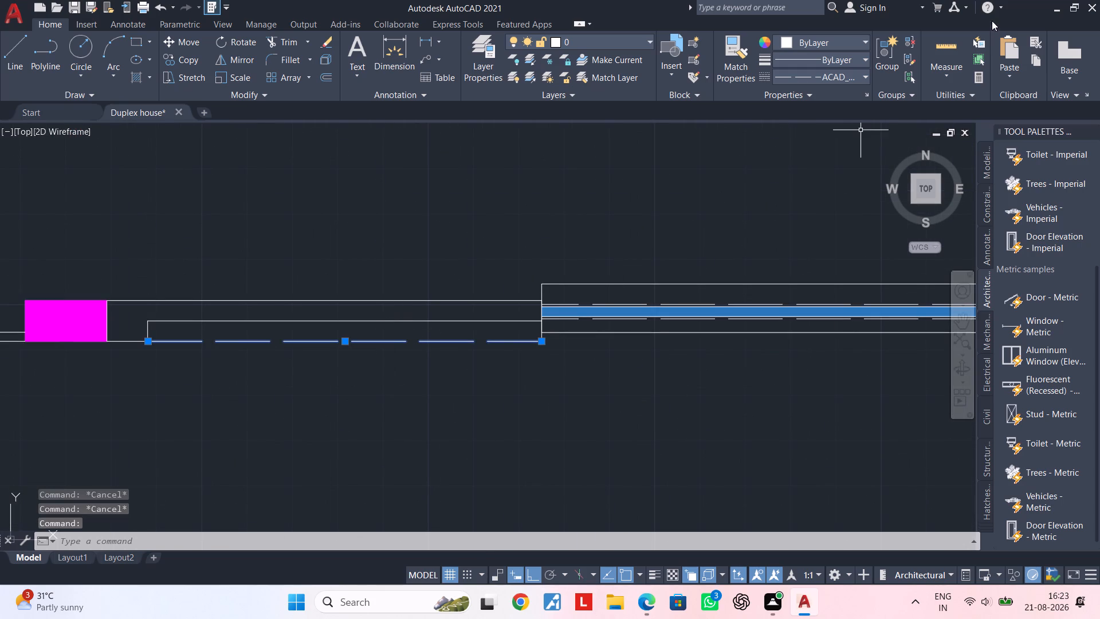
left_click(852, 39)
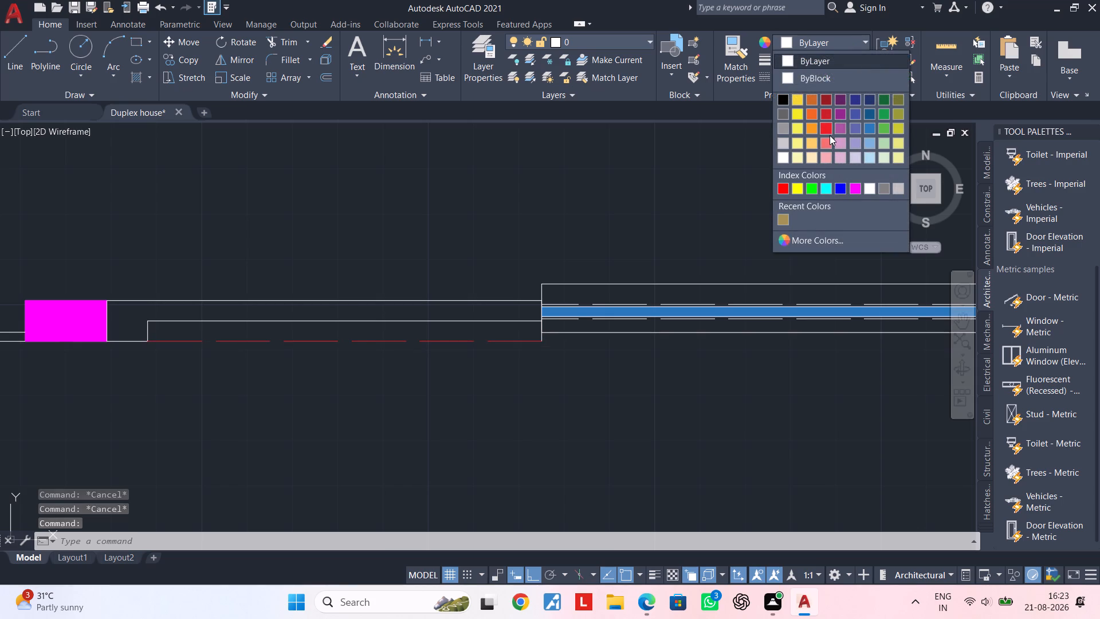
left_click(830, 135)
key("Escape")
Change the colour of the two pairs of front boundary lines between the magenta columns to light blue.
scroll(763, 347, "down", 3)
middle_click_drag(724, 367, 648, 387)
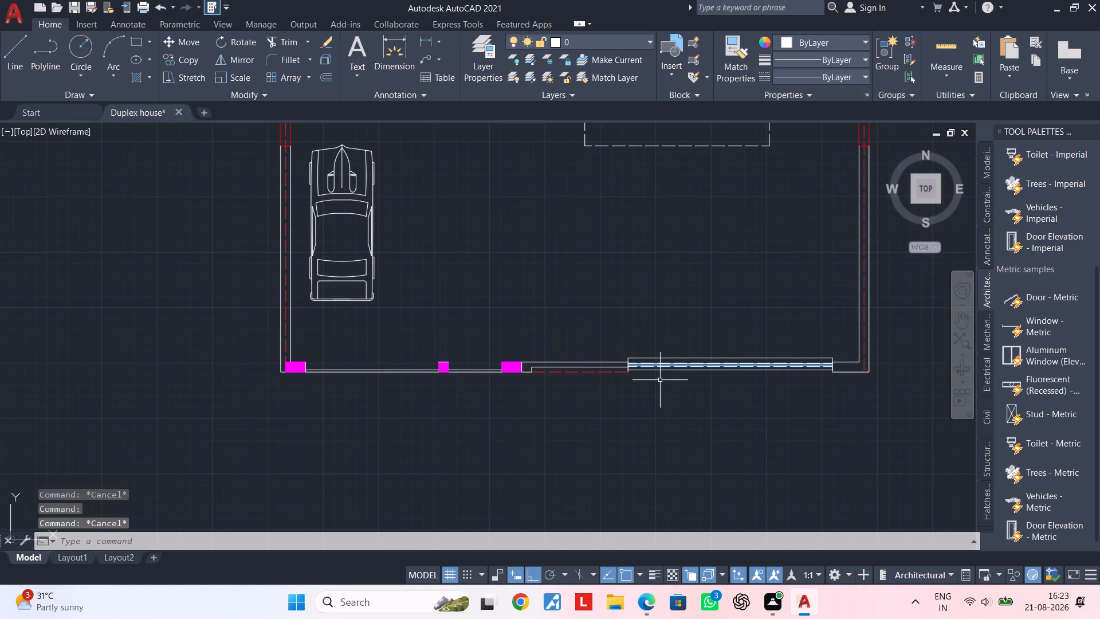
scroll(486, 397, "up", 3)
left_click(481, 382)
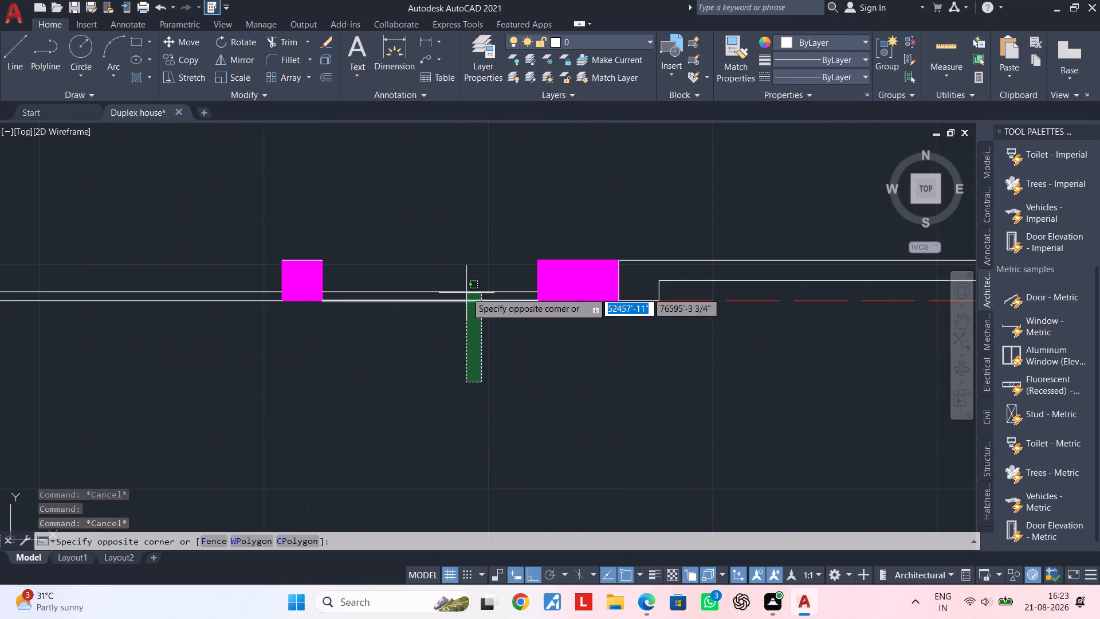
left_click(458, 273)
middle_click_drag(364, 356, 665, 363)
left_click(387, 360)
left_click_drag(387, 360, 383, 351)
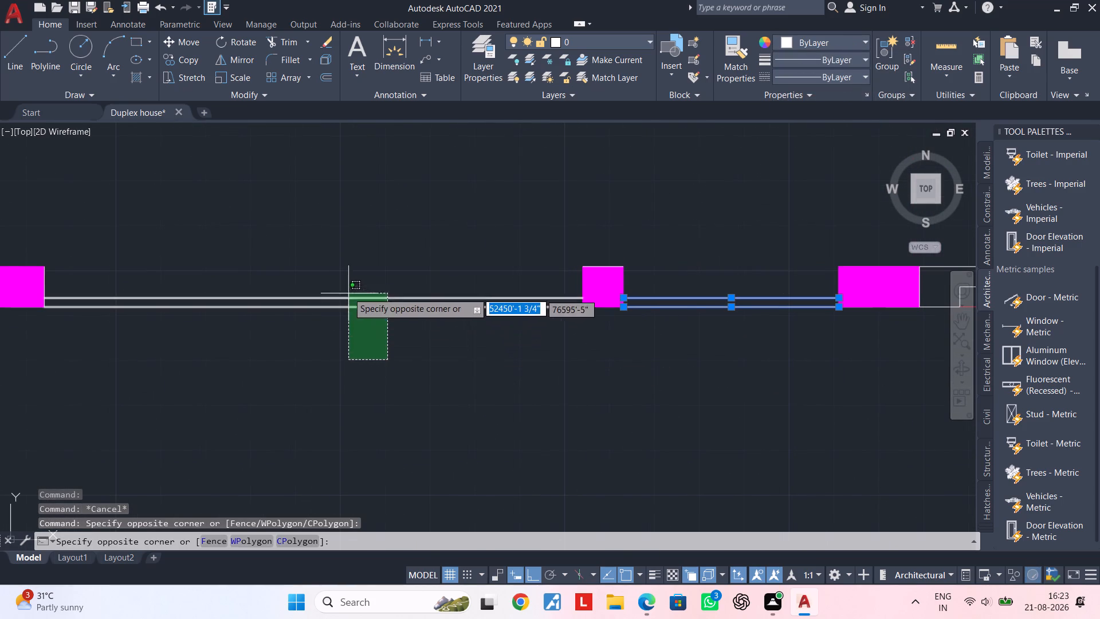
left_click(342, 271)
left_click(824, 44)
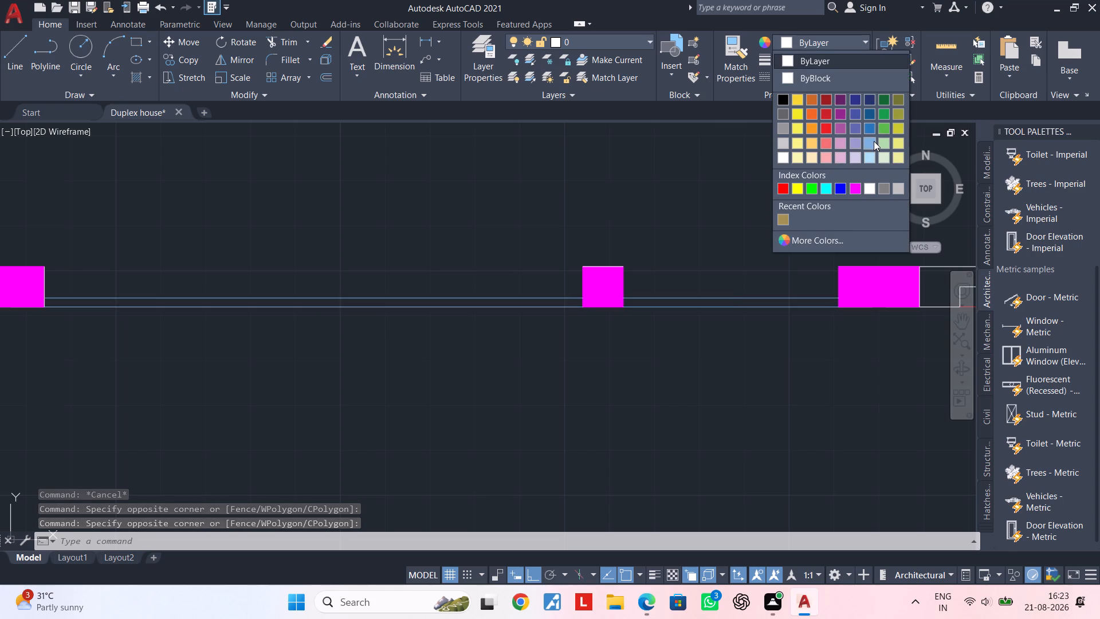
double_click(874, 141)
key("Escape")
key("Escape")
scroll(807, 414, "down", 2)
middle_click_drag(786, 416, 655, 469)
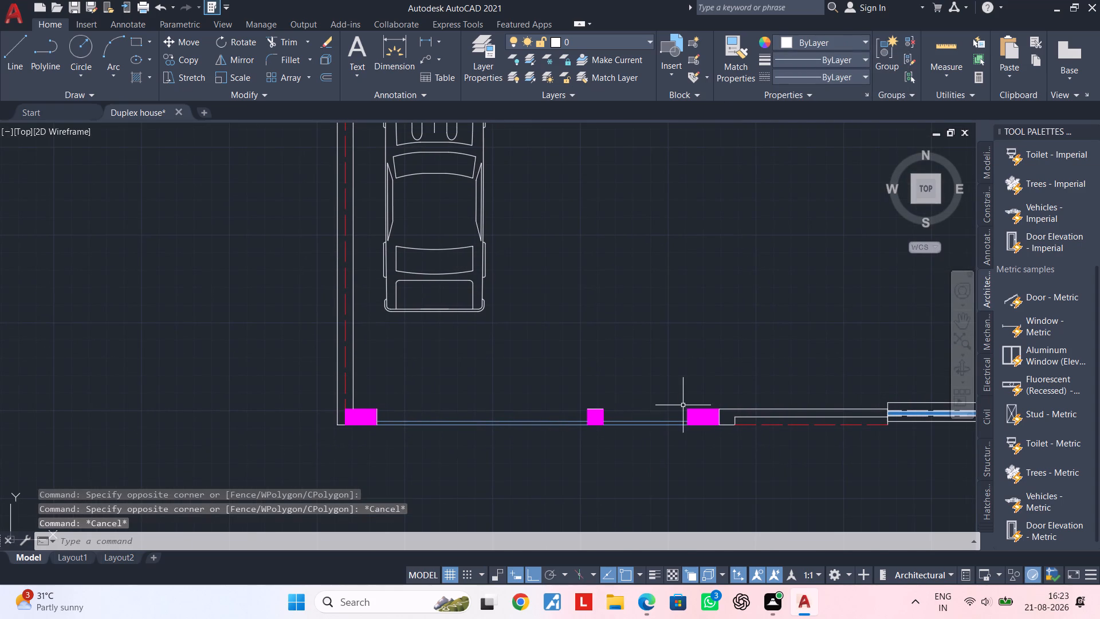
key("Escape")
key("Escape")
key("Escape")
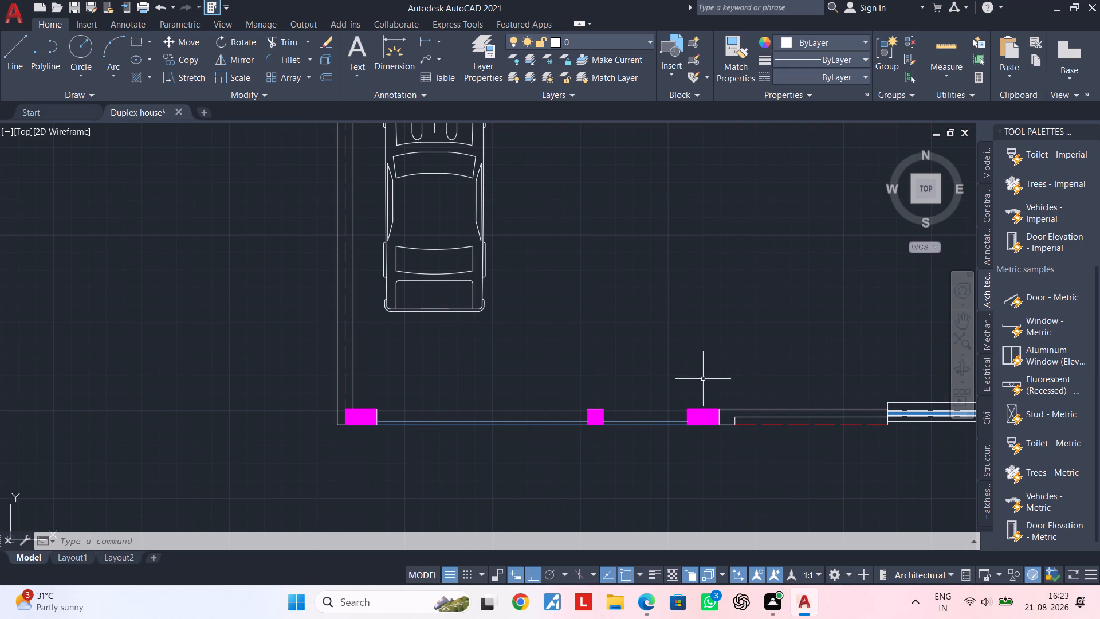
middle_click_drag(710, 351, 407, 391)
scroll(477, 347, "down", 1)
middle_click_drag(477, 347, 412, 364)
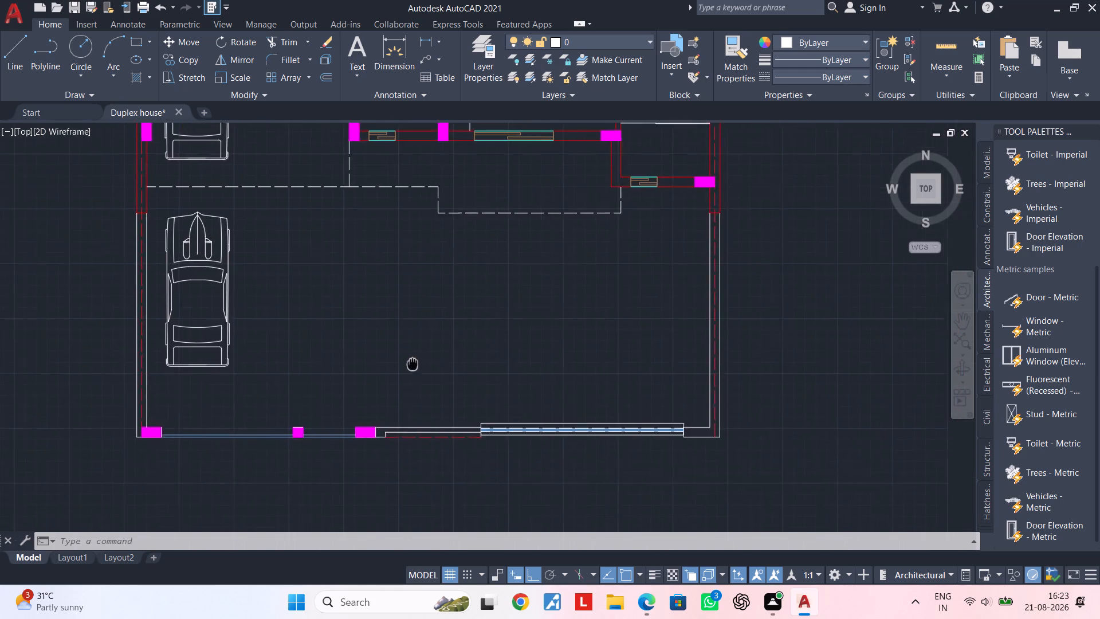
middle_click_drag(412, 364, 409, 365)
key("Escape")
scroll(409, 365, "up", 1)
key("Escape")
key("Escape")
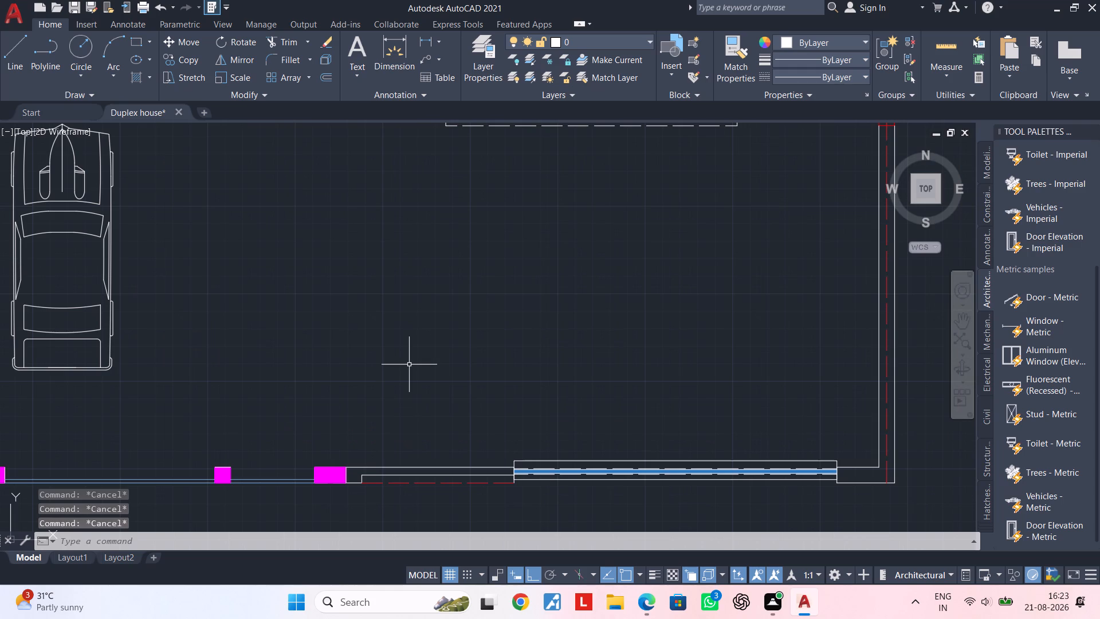
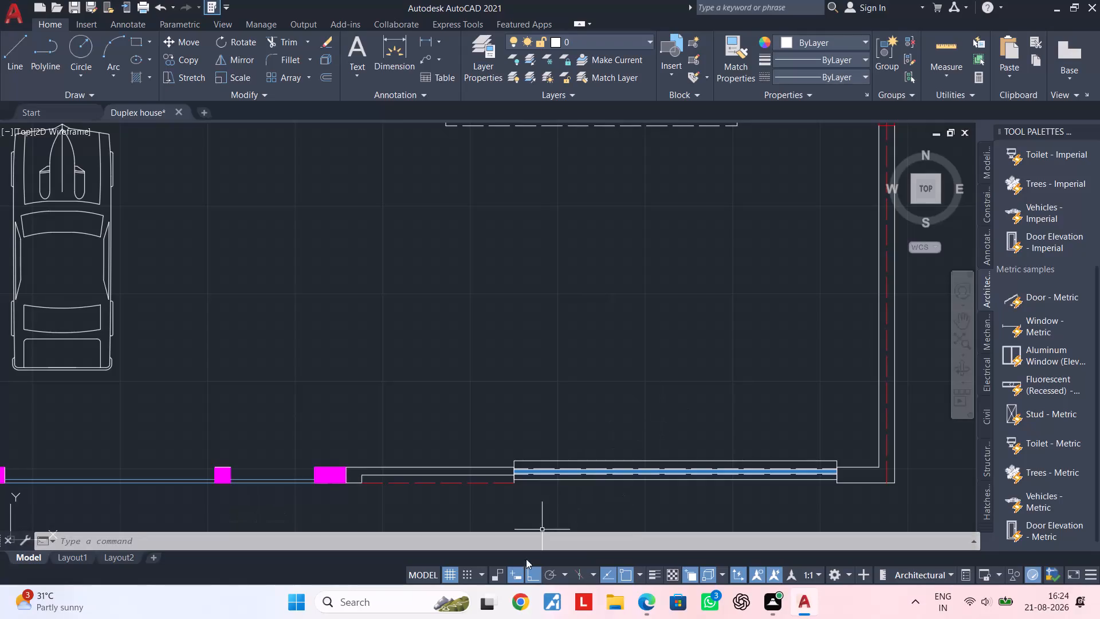
Draw a rectangle about 26'-2" by 11'-9" in the open front yard, just north of the gate and east of the car.
key("Escape")
key("Escape")
key("Escape")
scroll(586, 364, "down", 1)
middle_click_drag(573, 370, 502, 383)
key("Escape")
key("Escape")
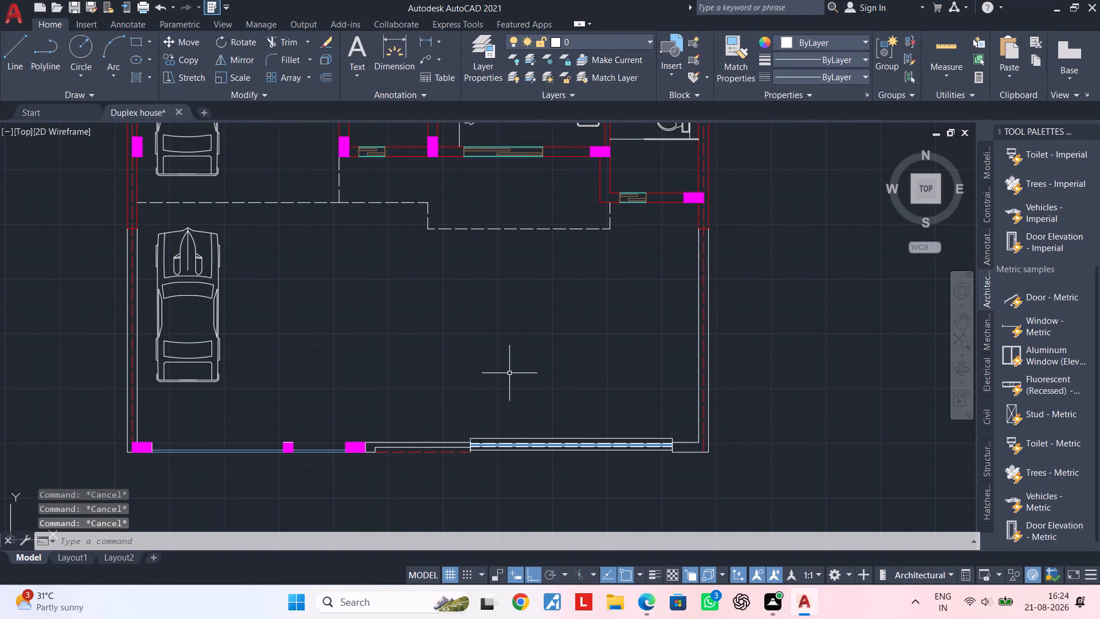
type("REC")
key("space")
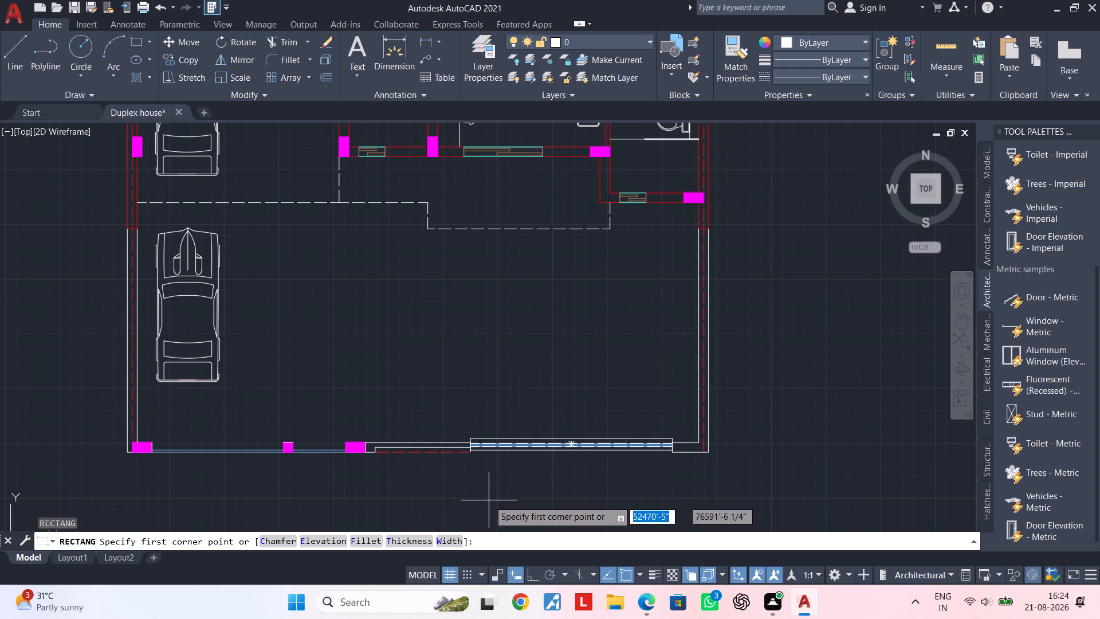
scroll(338, 425, "up", 1)
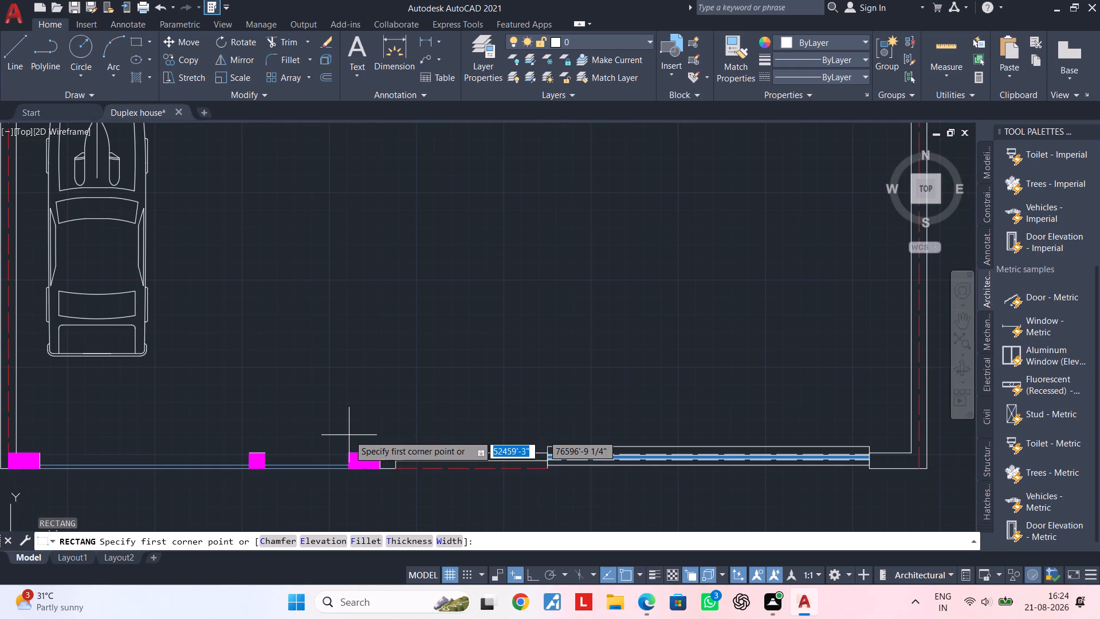
left_click(349, 436)
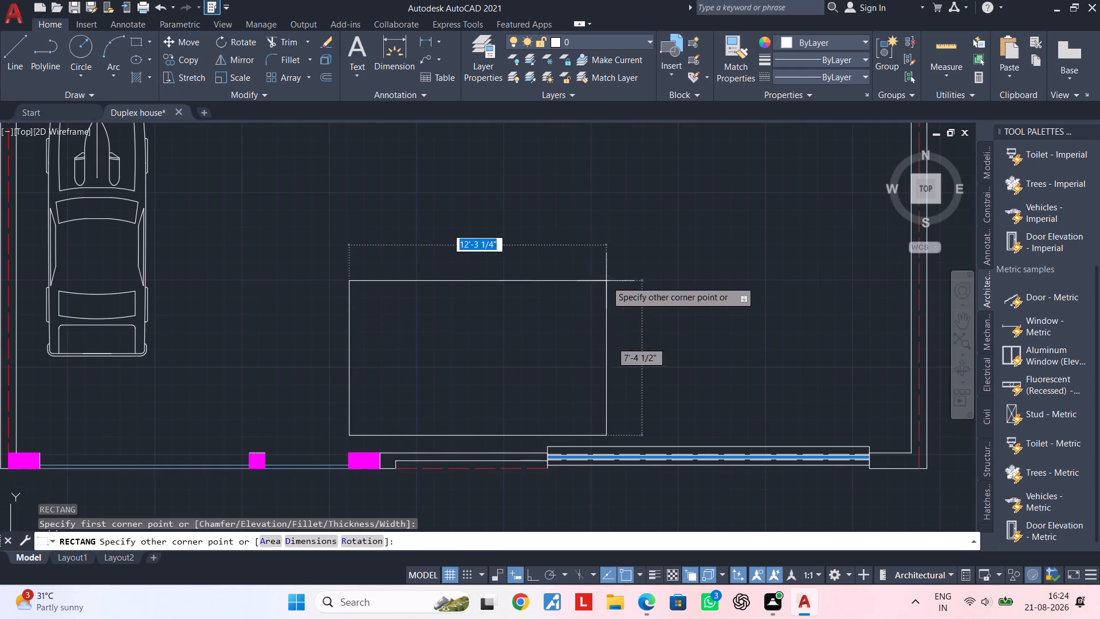
scroll(718, 229, "down", 1)
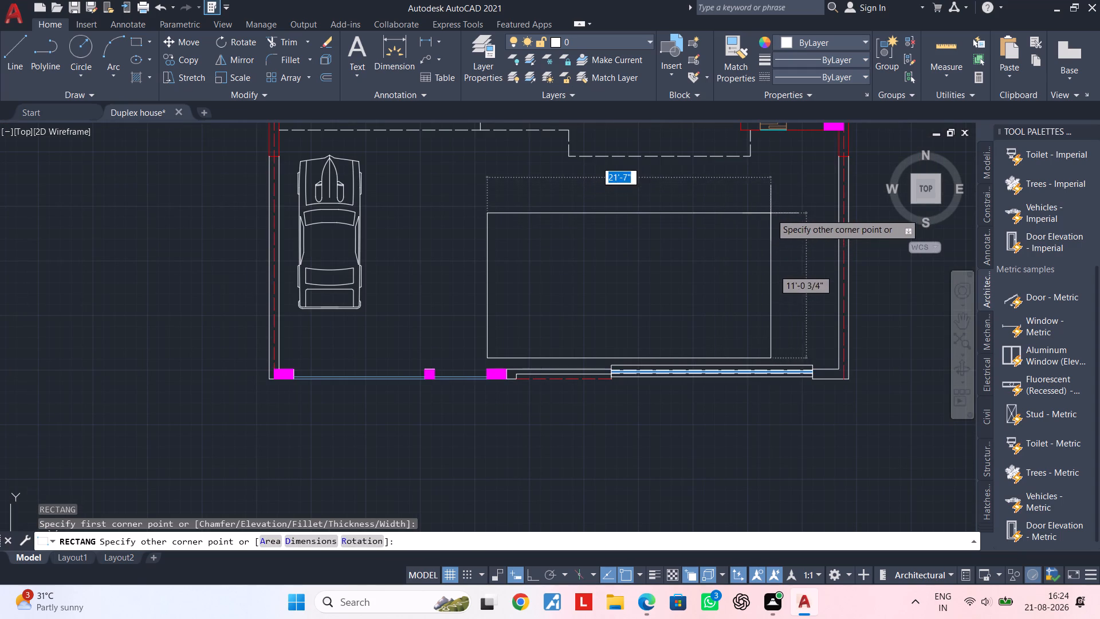
left_click(830, 204)
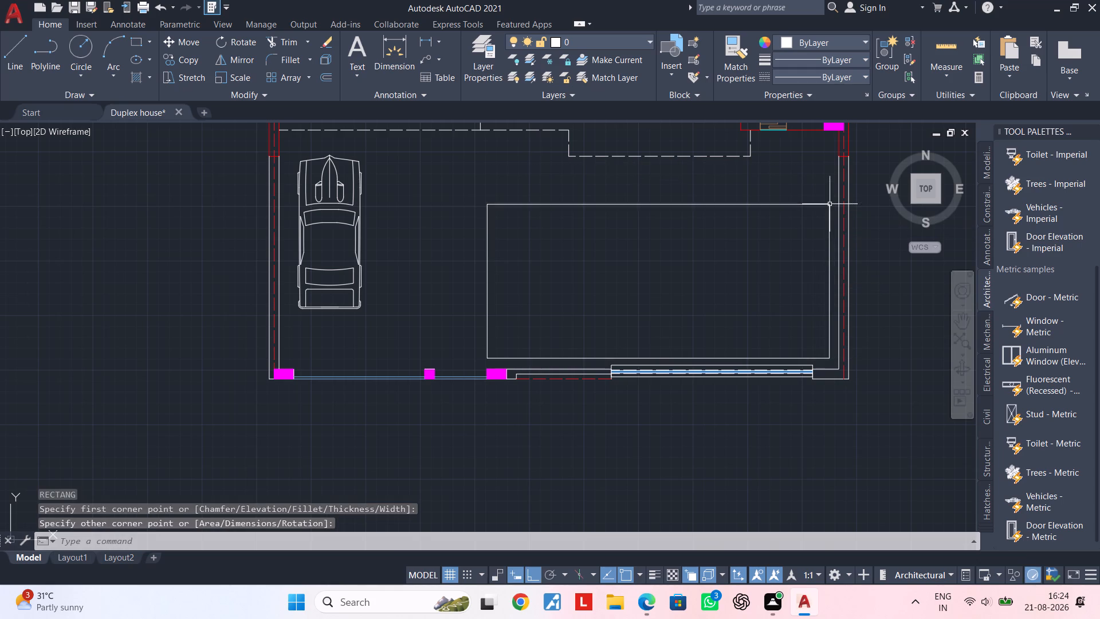
key("Escape")
key("Escape")
middle_click_drag(540, 269, 497, 268)
key("Escape")
key("Escape")
key("Escape")
key("Escape")
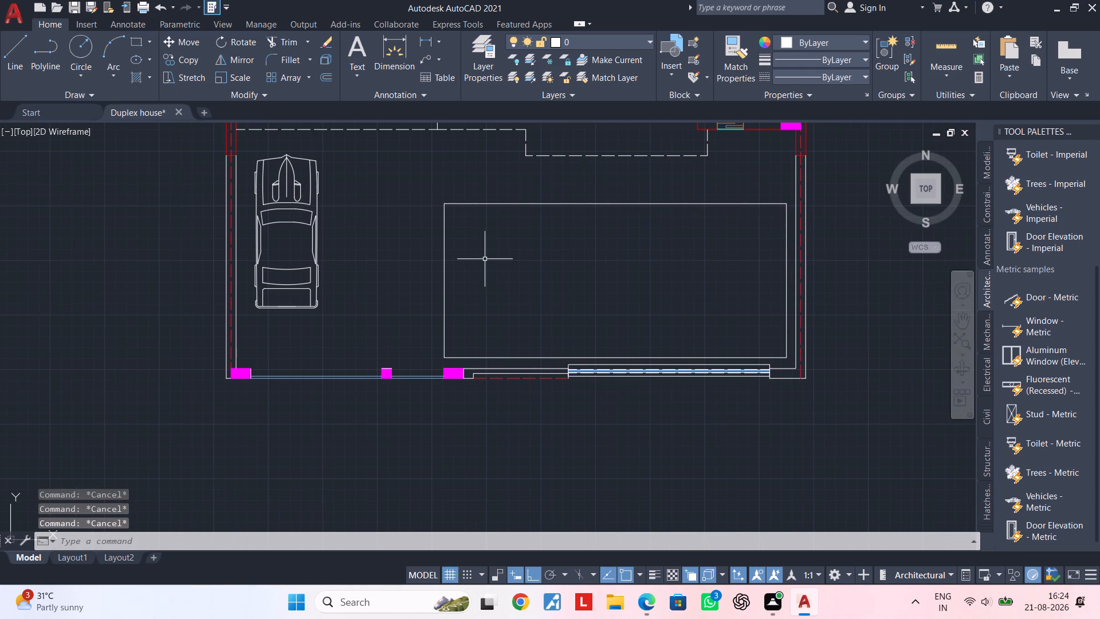
Explode the new front-yard rectangle into separate lines.
key("Escape")
left_click(442, 232)
type("X")
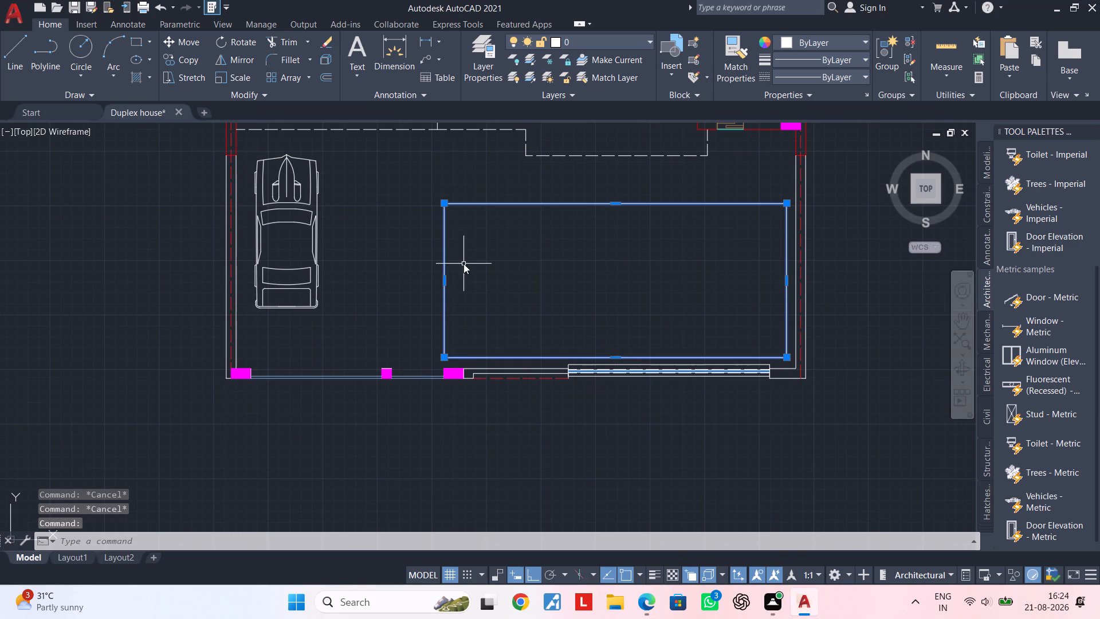
key("space")
middle_click_drag(495, 246, 479, 253)
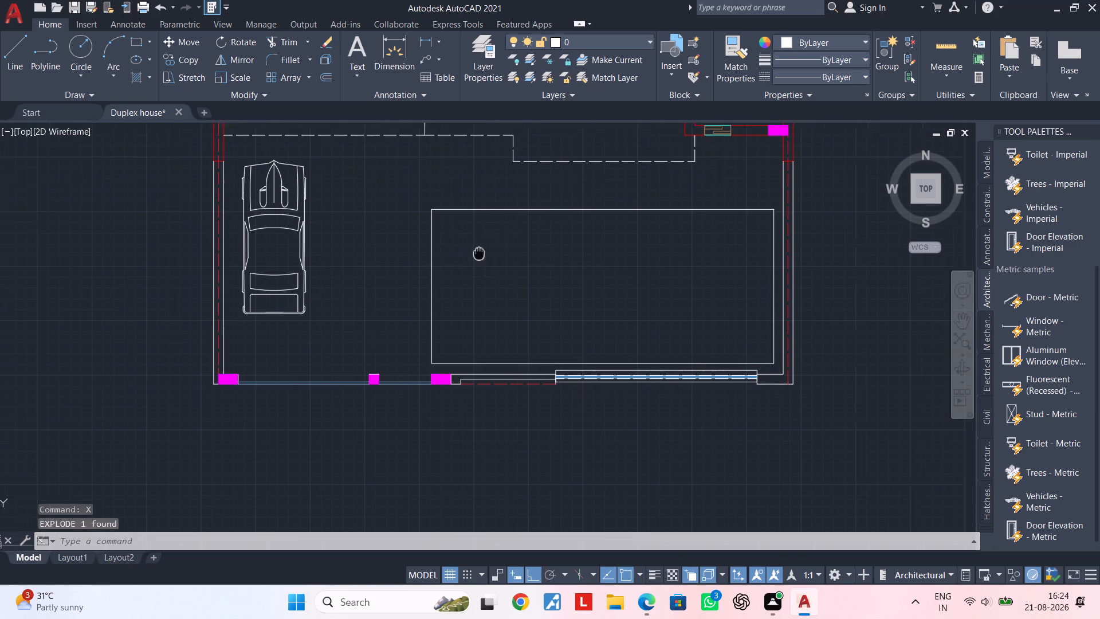
middle_click_drag(479, 253, 422, 273)
key("Escape")
key("Escape")
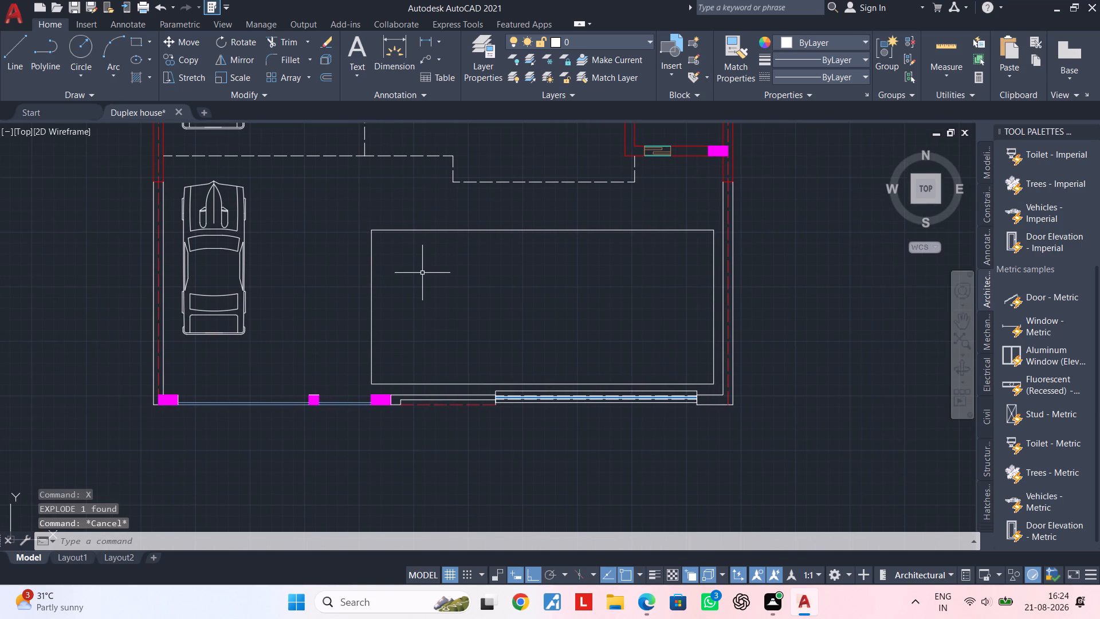
key("Escape")
key("Escape")
Offset the north edge of the front-yard rectangle 3' inward.
type("OF")
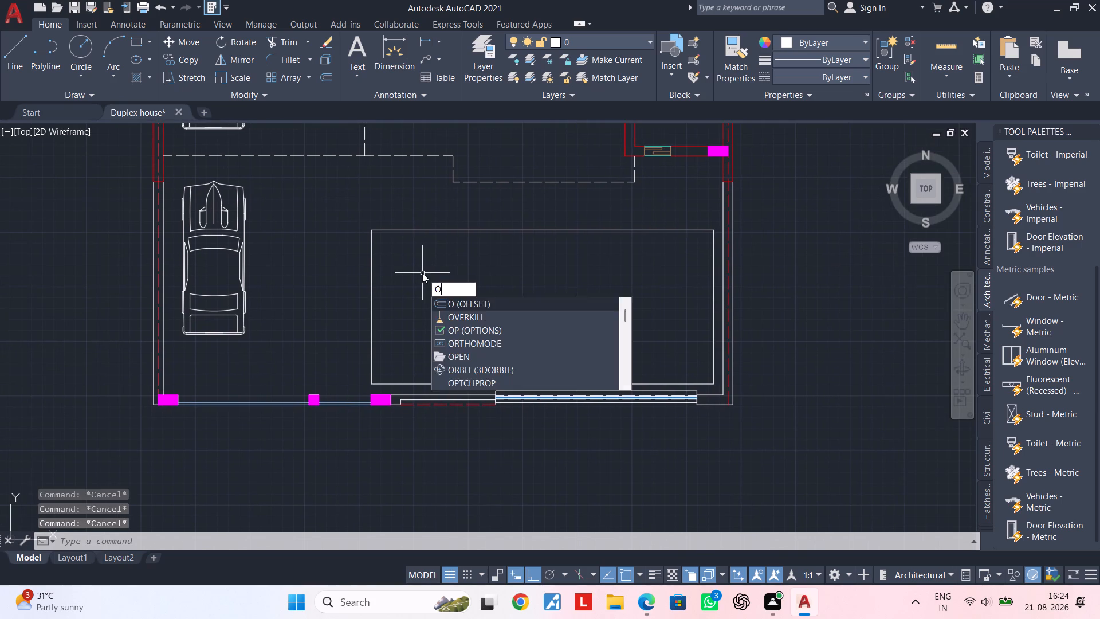
key("space")
type("3'")
key("Return")
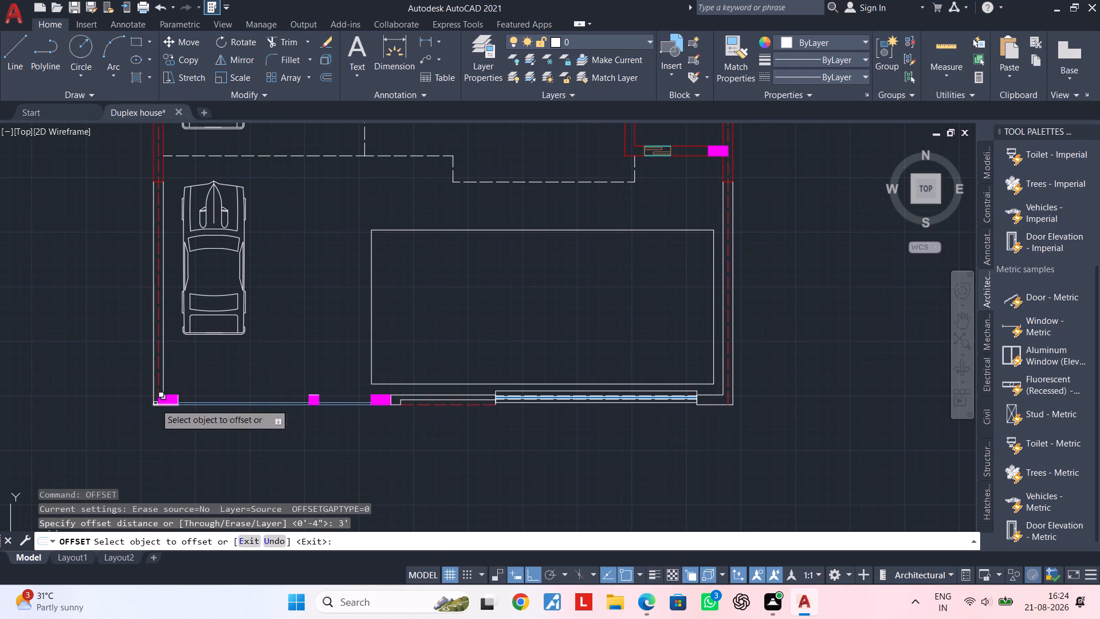
double_click(507, 229)
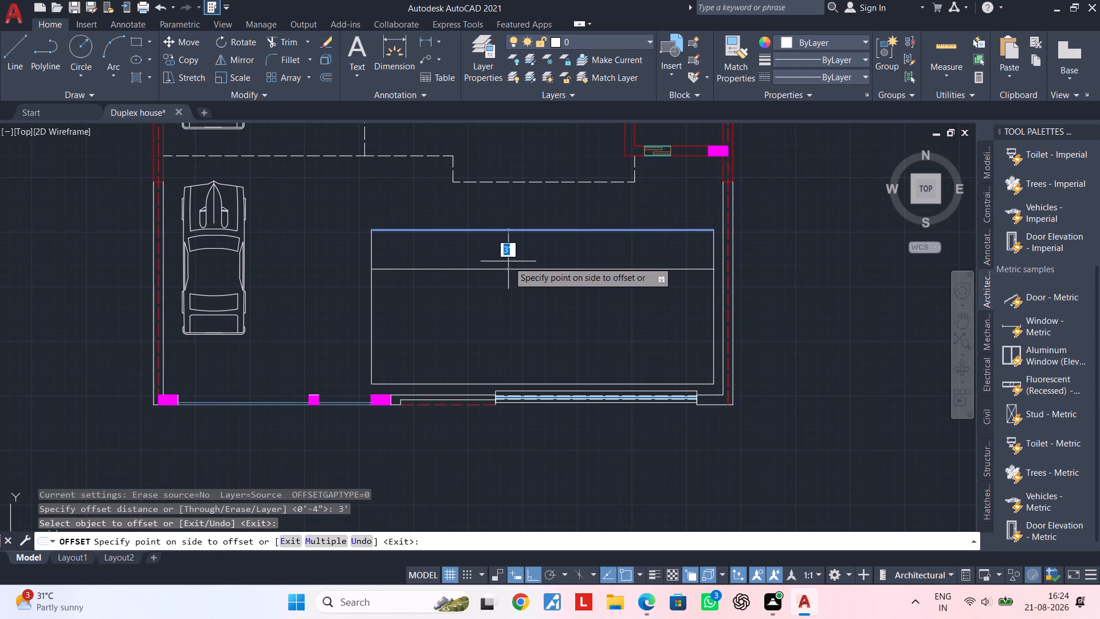
left_click(508, 261)
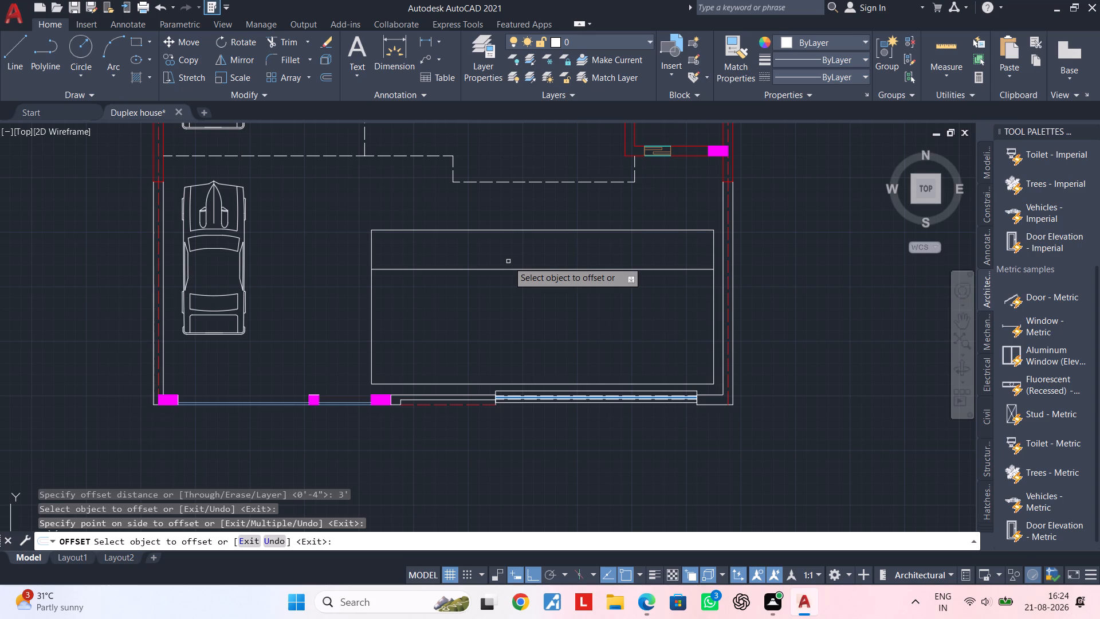
key("space")
Offset the west, east and south edges of the front-yard rectangle 2' inward.
key("space")
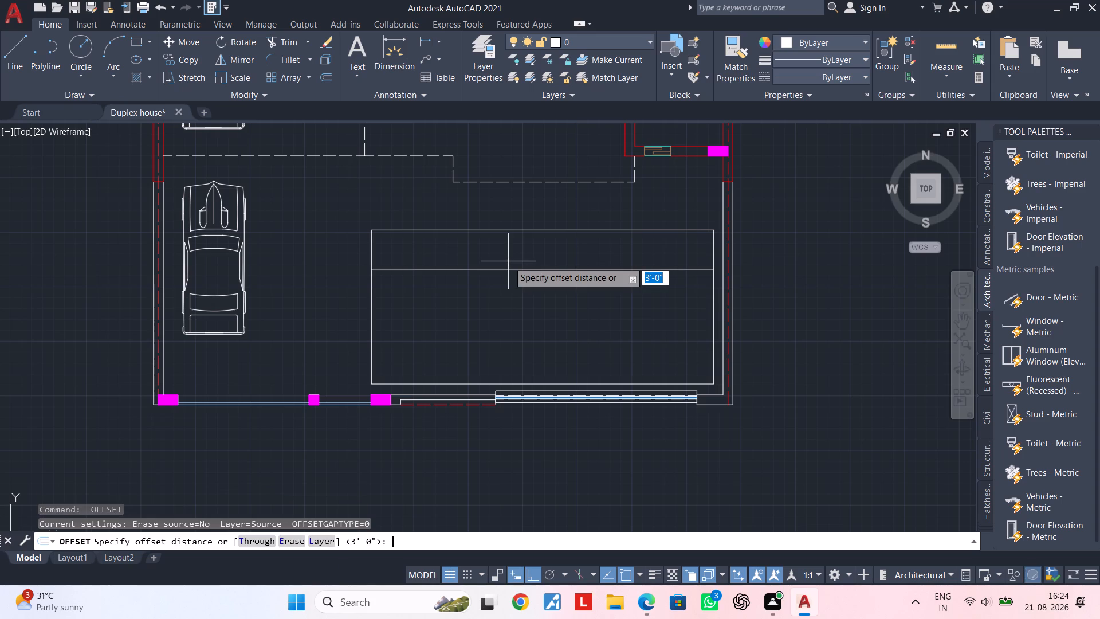
type("2'")
key("Return")
left_click(372, 298)
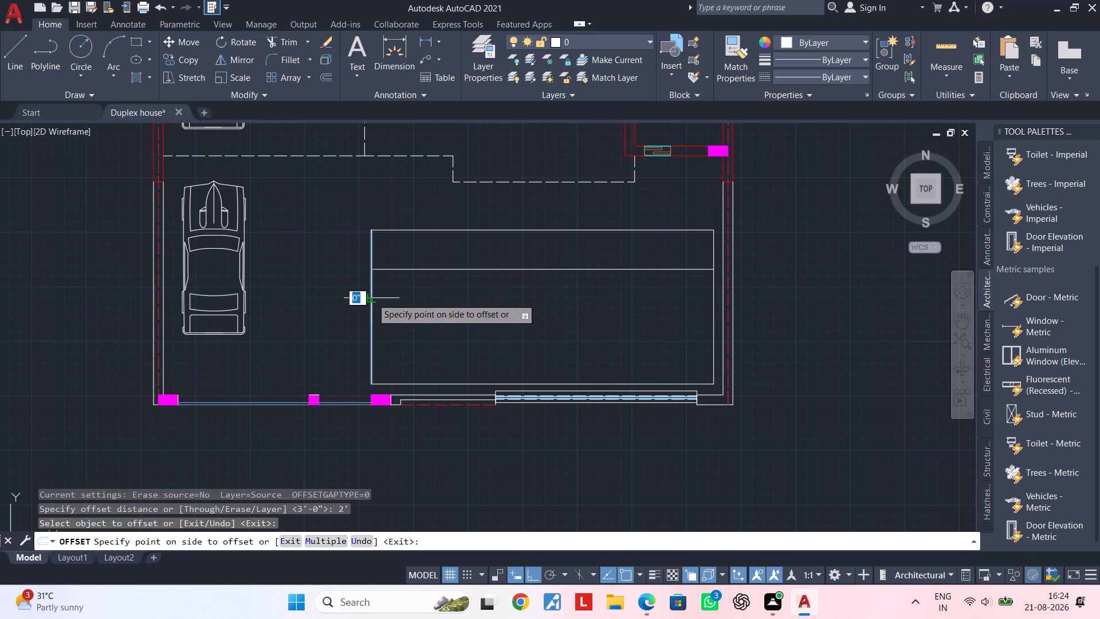
left_click(427, 298)
left_click(715, 292)
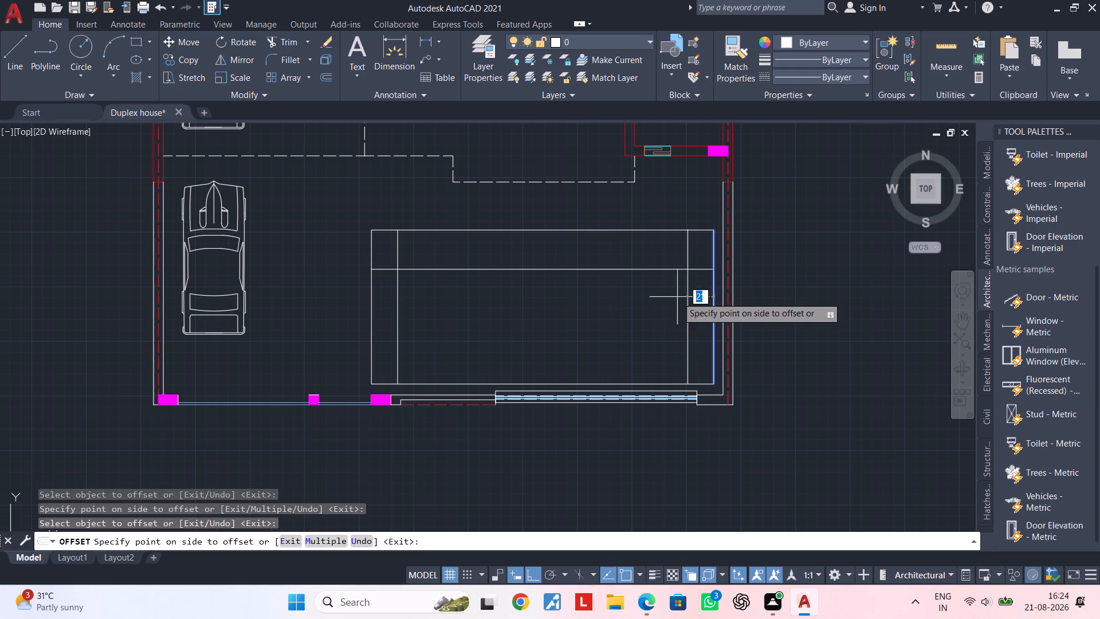
left_click(667, 298)
left_click(627, 383)
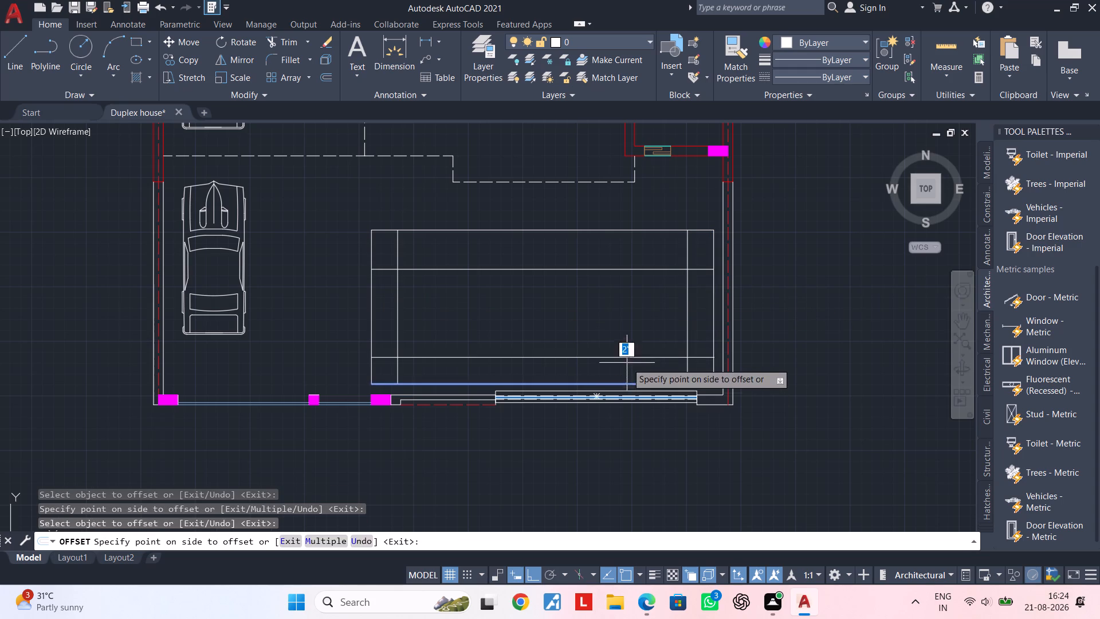
left_click(626, 348)
key("Escape")
key("Escape")
key("Escape")
Trim the overhanging ends of the four offset lines at all corners so they form a closed inner rectangle.
type("TR")
key("space")
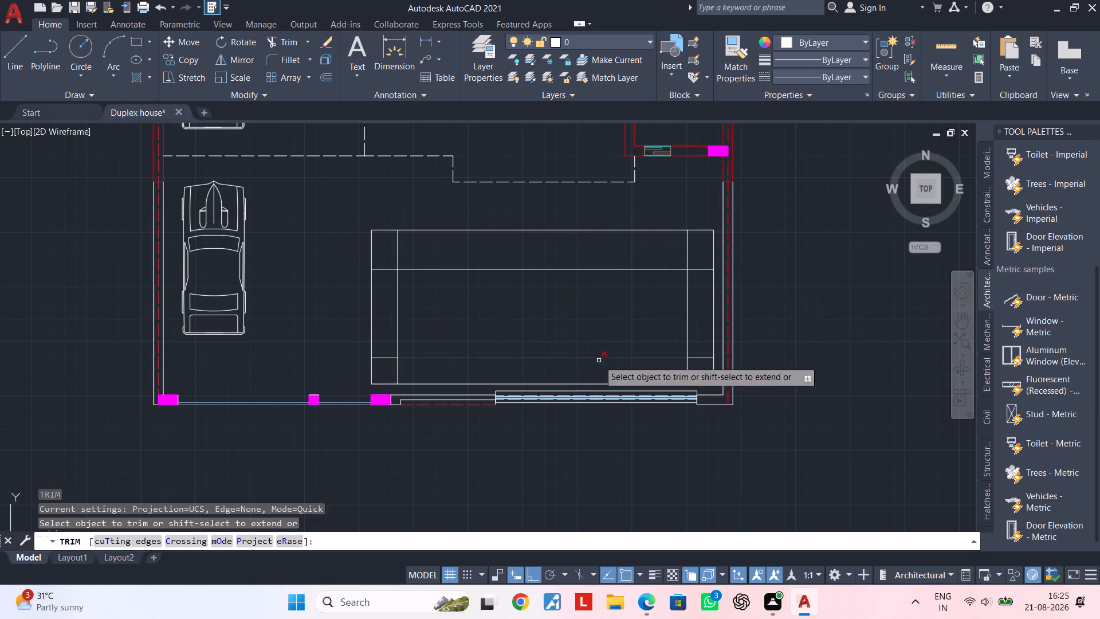
left_click(398, 374)
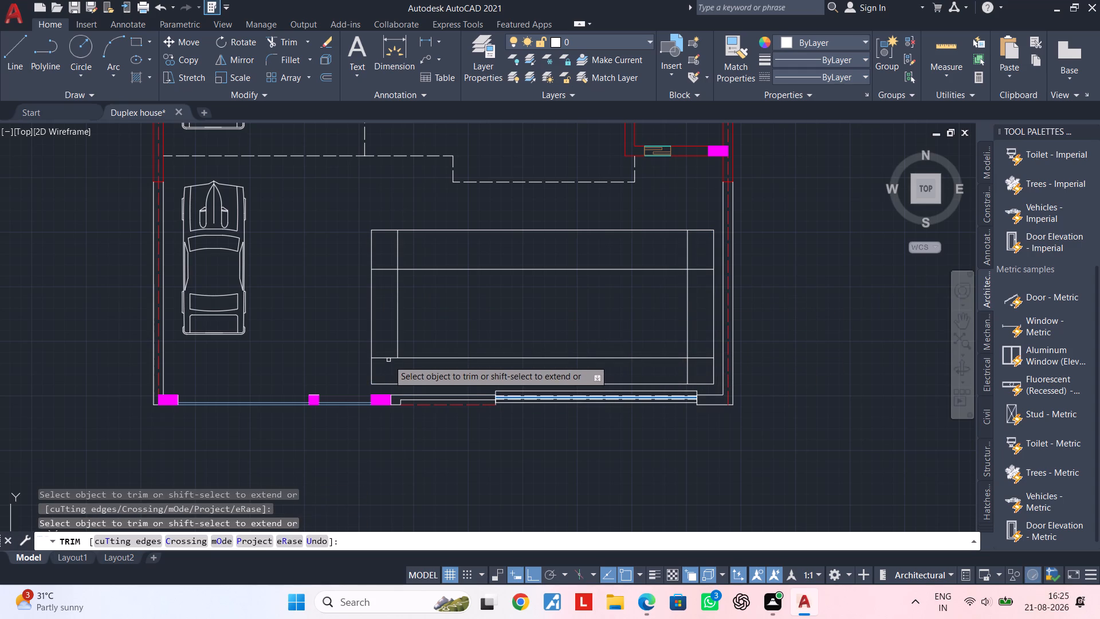
left_click(388, 360)
left_click(388, 271)
left_click(390, 257)
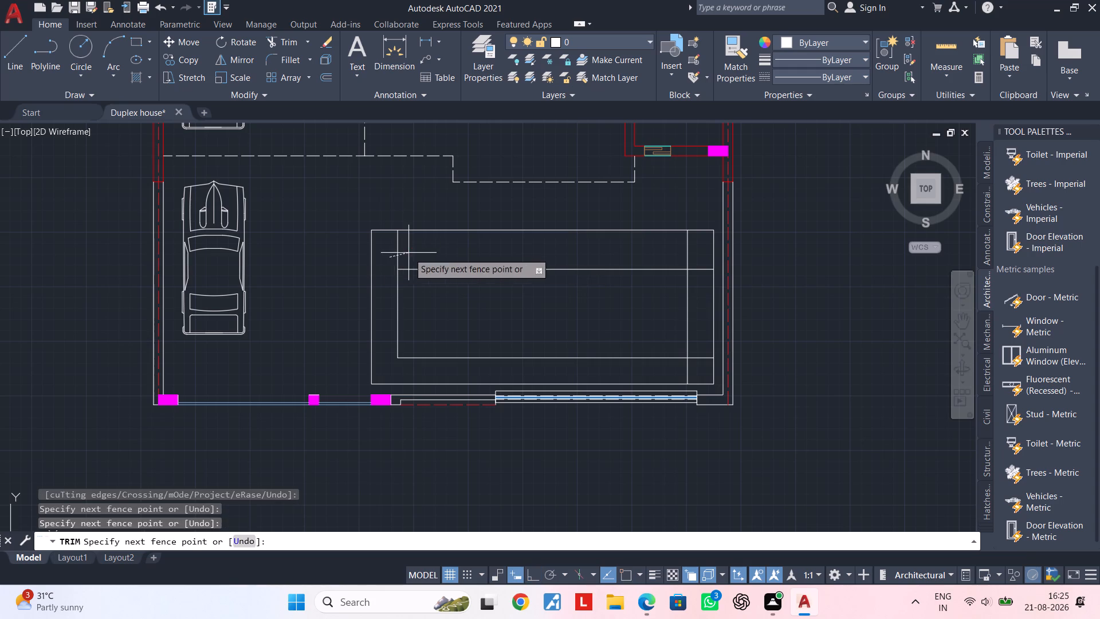
left_click(434, 250)
middle_click_drag(435, 253, 454, 245)
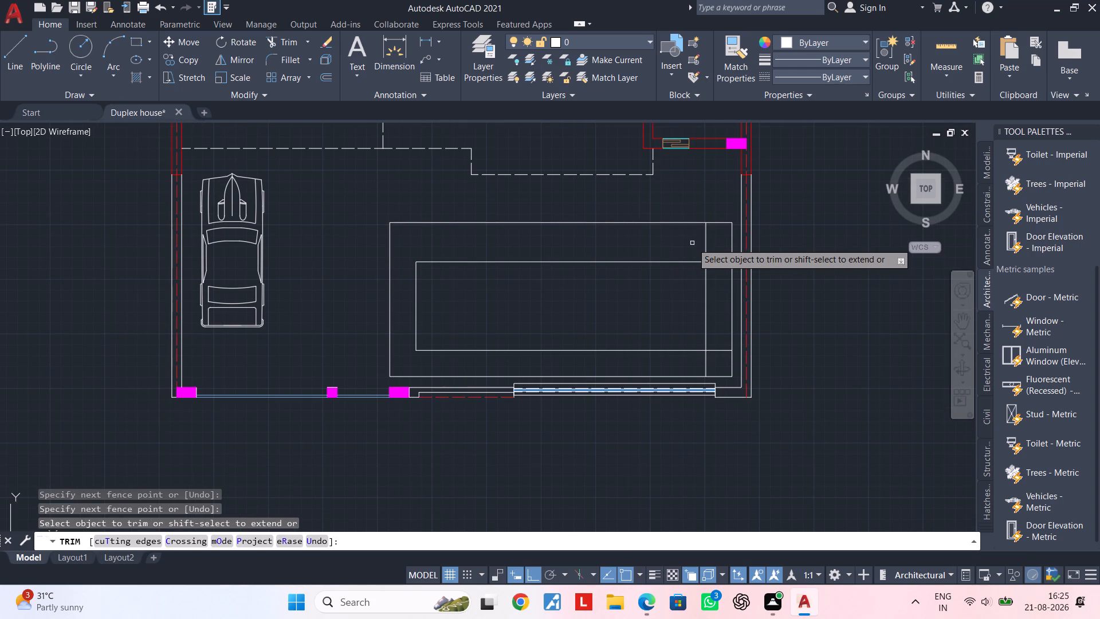
left_click(704, 241)
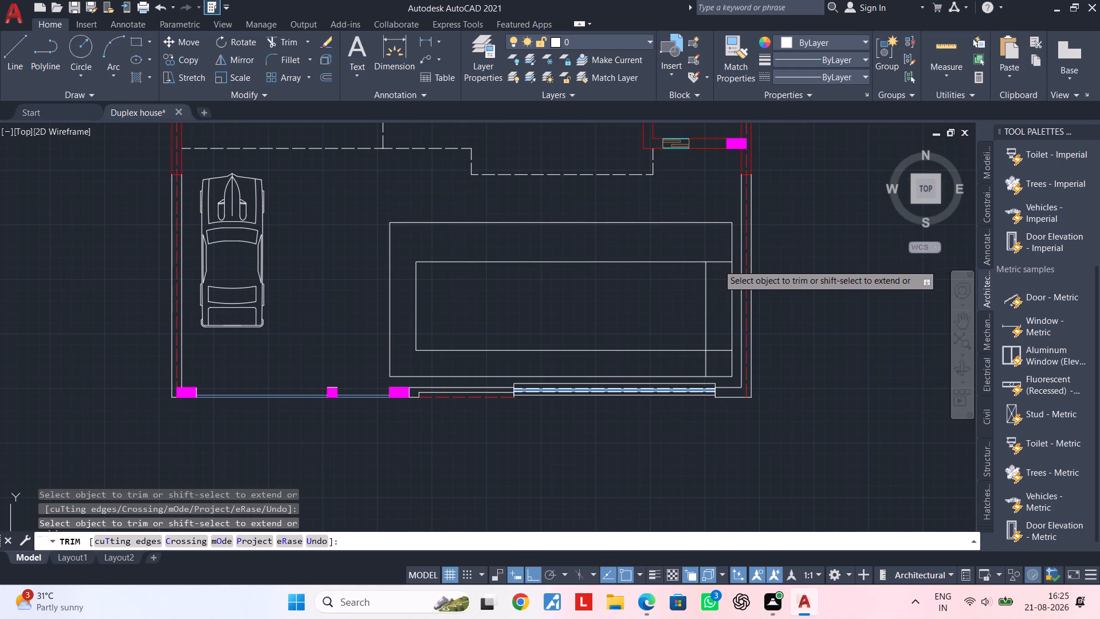
left_click(718, 264)
left_click(718, 261)
left_click(720, 352)
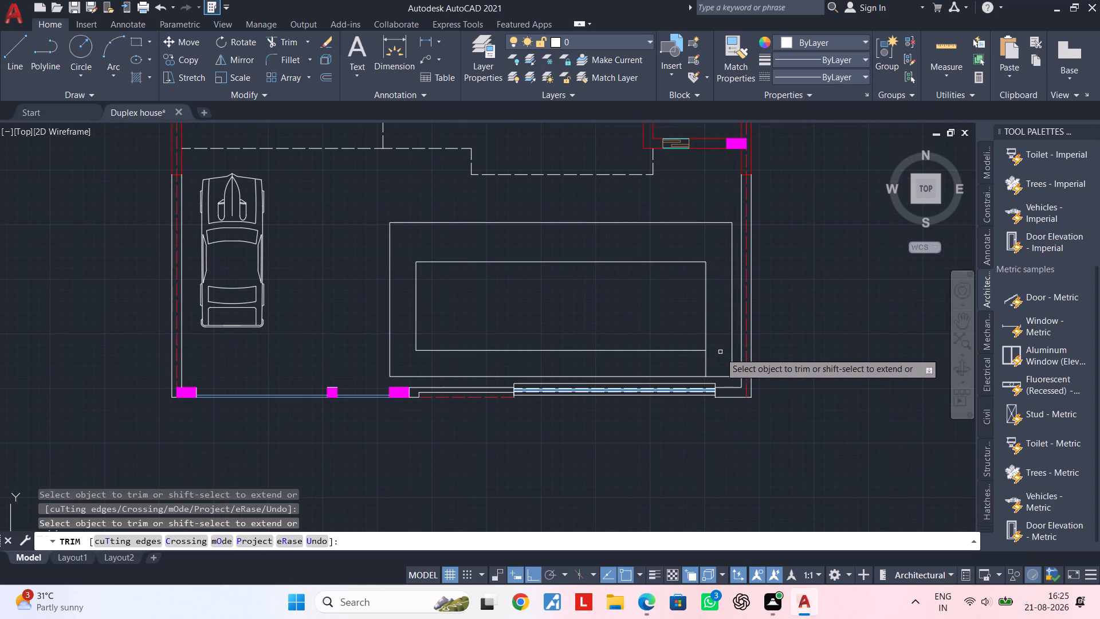
left_click(720, 355)
left_click(687, 363)
key("Escape")
key("Escape")
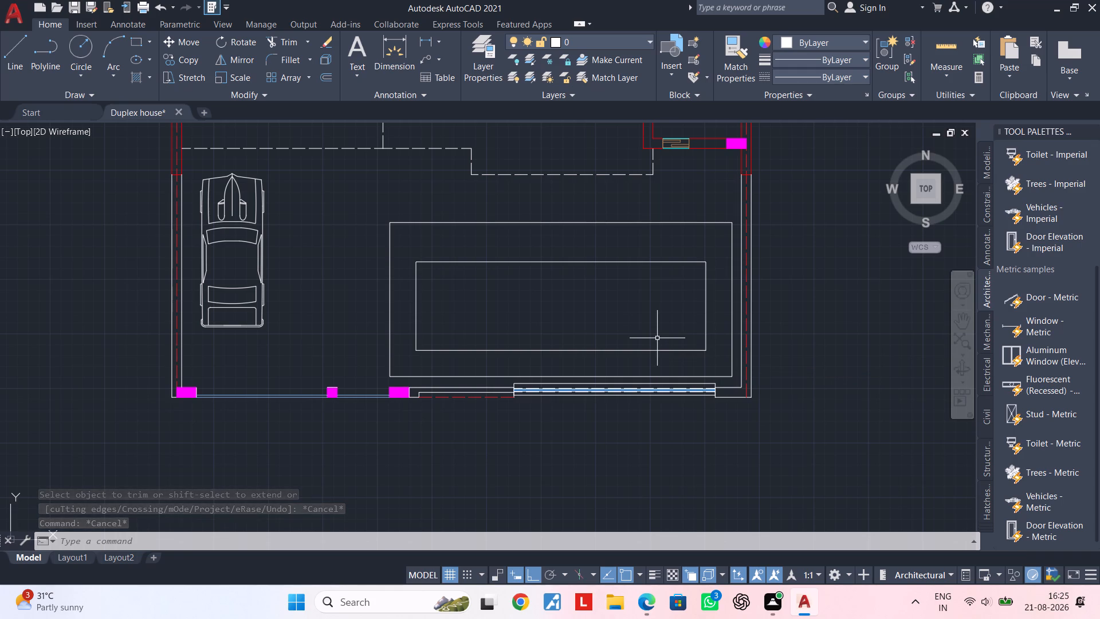
key("Escape")
key("Escape")
key("Escape")
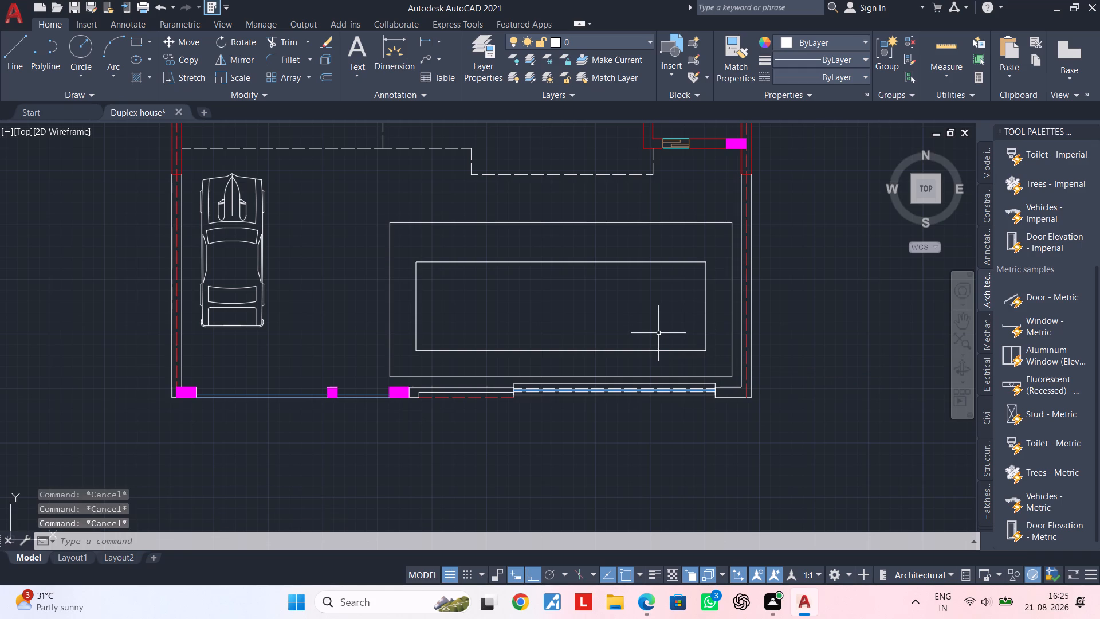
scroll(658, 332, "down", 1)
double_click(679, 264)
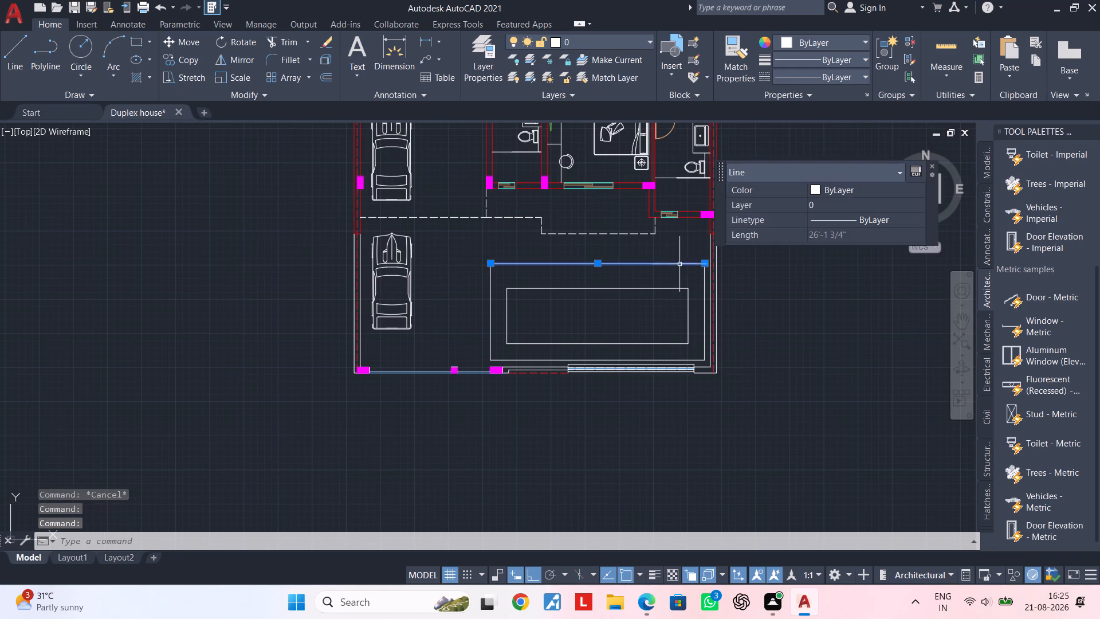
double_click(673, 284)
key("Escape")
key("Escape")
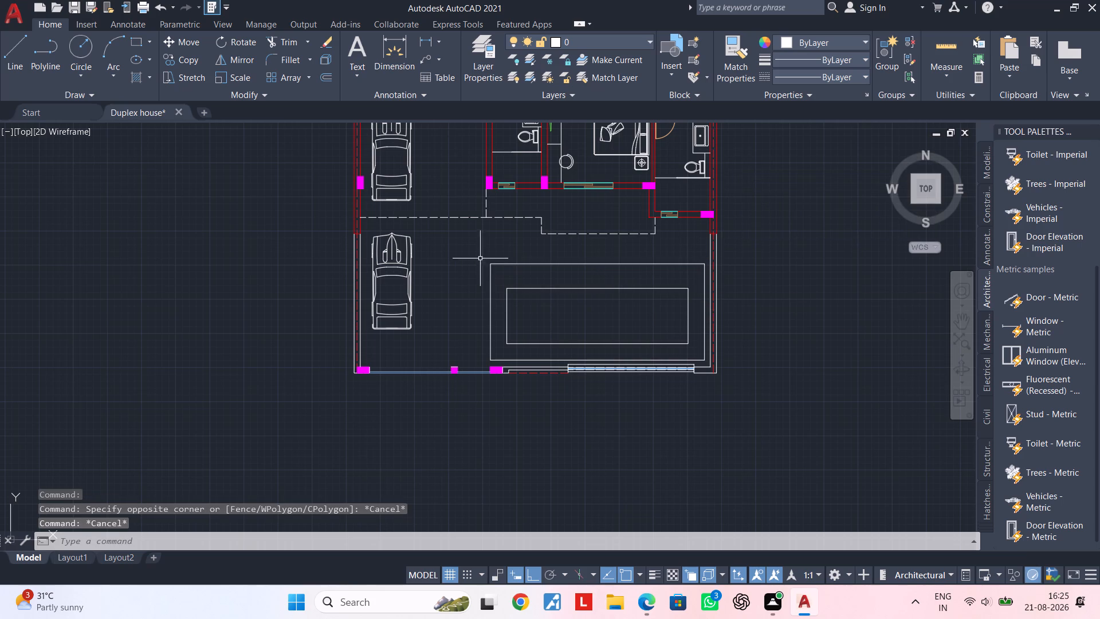
Change the colour of both nested front-yard rectangles to a light blue-violet.
left_click(479, 255)
scroll(591, 328, "down", 1)
middle_click_drag(594, 324, 577, 311)
scroll(607, 321, "up", 2)
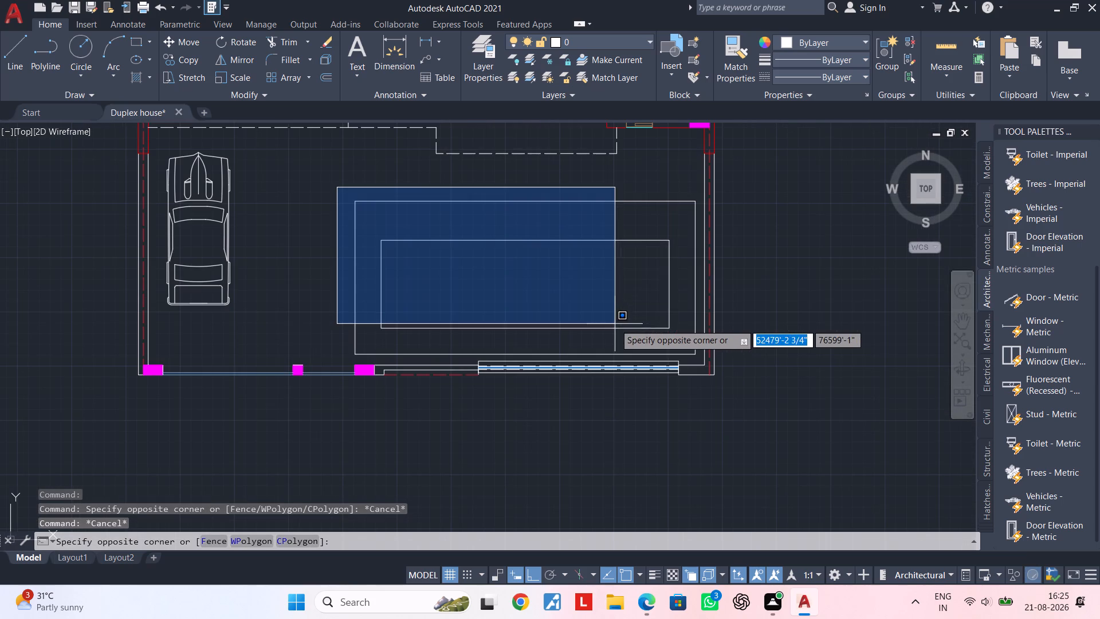
scroll(692, 347, "up", 2)
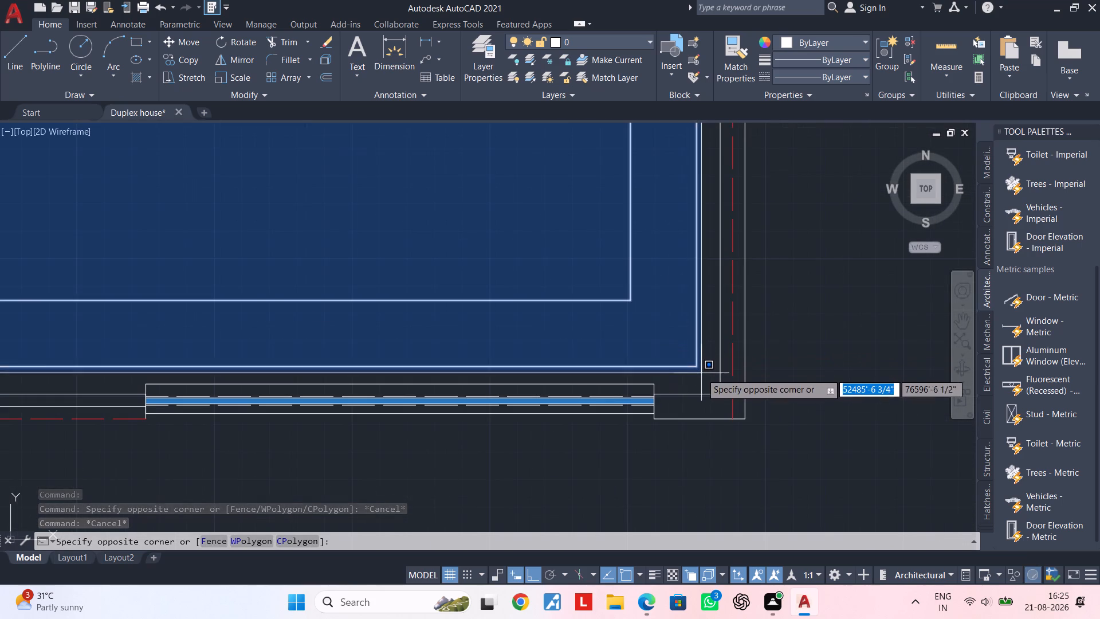
left_click(701, 373)
scroll(628, 352, "down", 3)
middle_click_drag(604, 333, 552, 325)
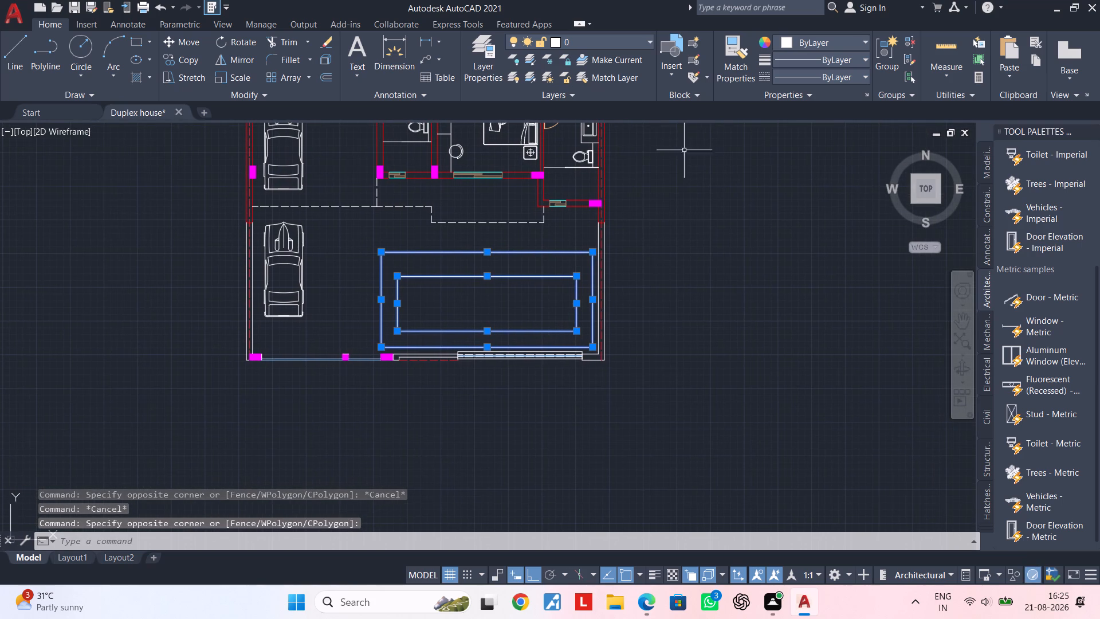
left_click(805, 42)
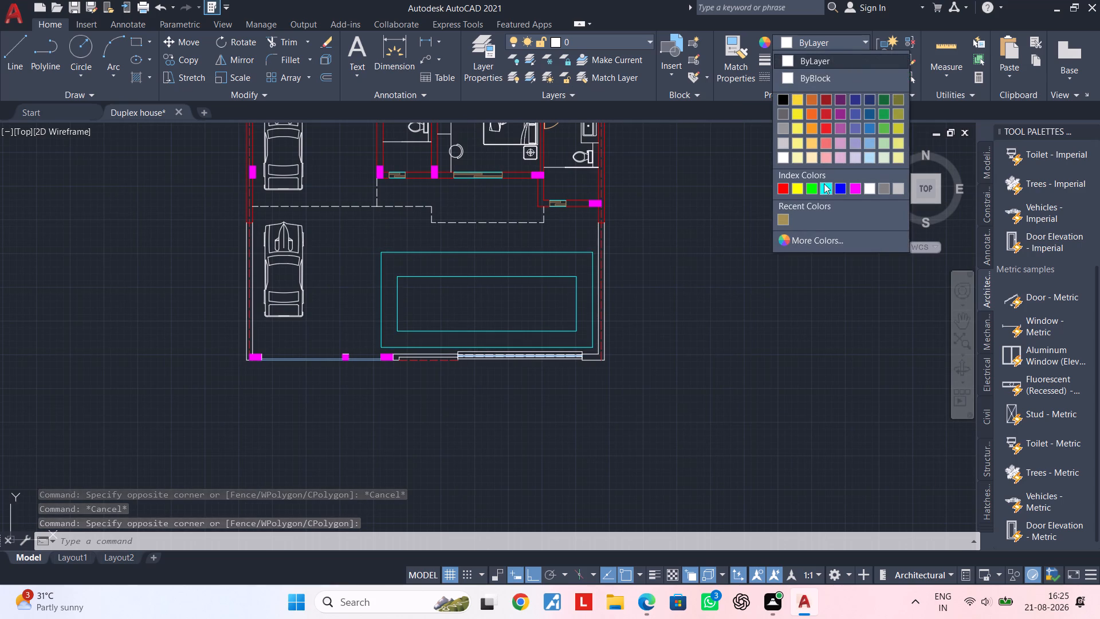
left_click(854, 140)
key("Escape")
key("Escape")
scroll(502, 282, "down", 1)
middle_click_drag(502, 282, 500, 267)
key("Escape")
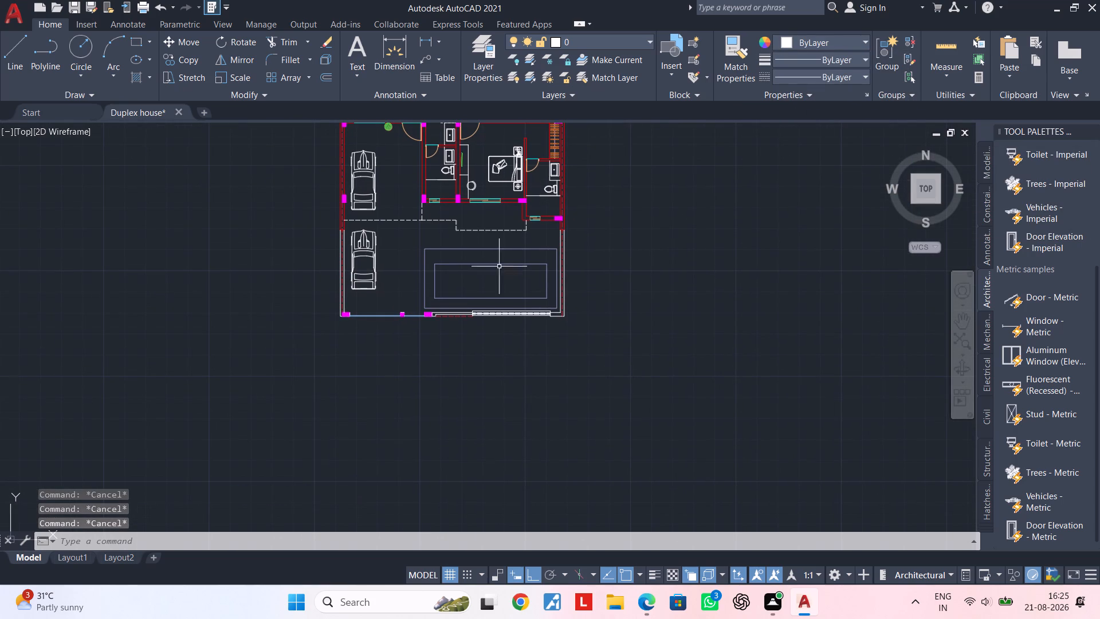
Draw a vertical line about 3 1/2" long just inside the northwest corner of the inner front-yard rectangle.
key("Escape")
key("Escape")
key("Escape")
middle_click_drag(482, 270, 538, 270)
scroll(505, 273, "up", 3)
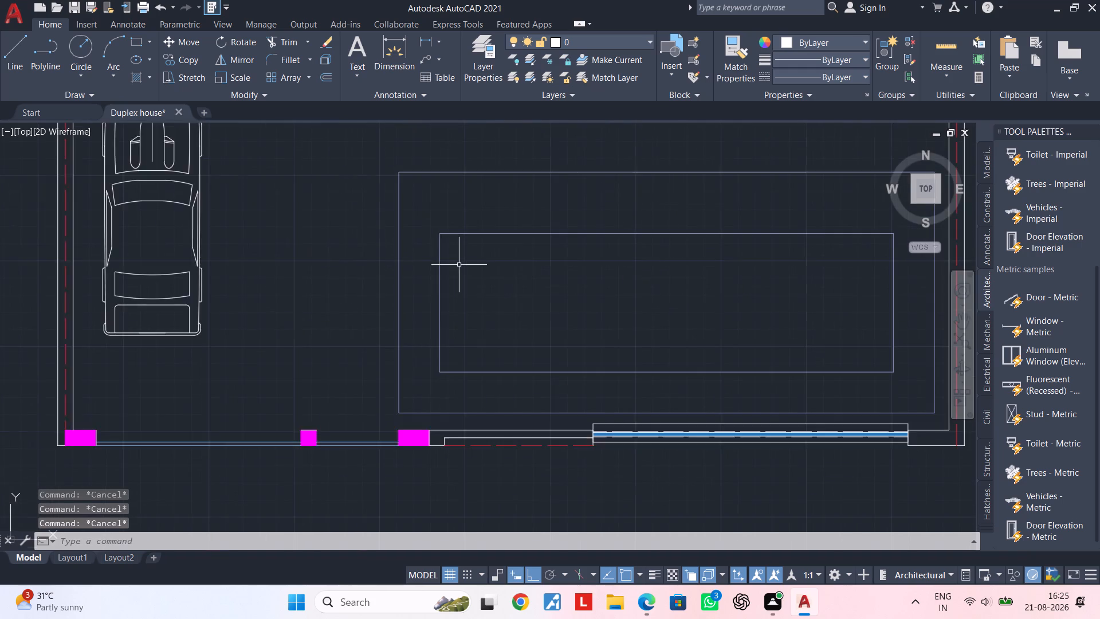
scroll(459, 265, "up", 2)
middle_click_drag(458, 257, 436, 281)
scroll(439, 264, "up", 2)
scroll(434, 242, "down", 1)
middle_click_drag(433, 242, 408, 302)
key("Escape")
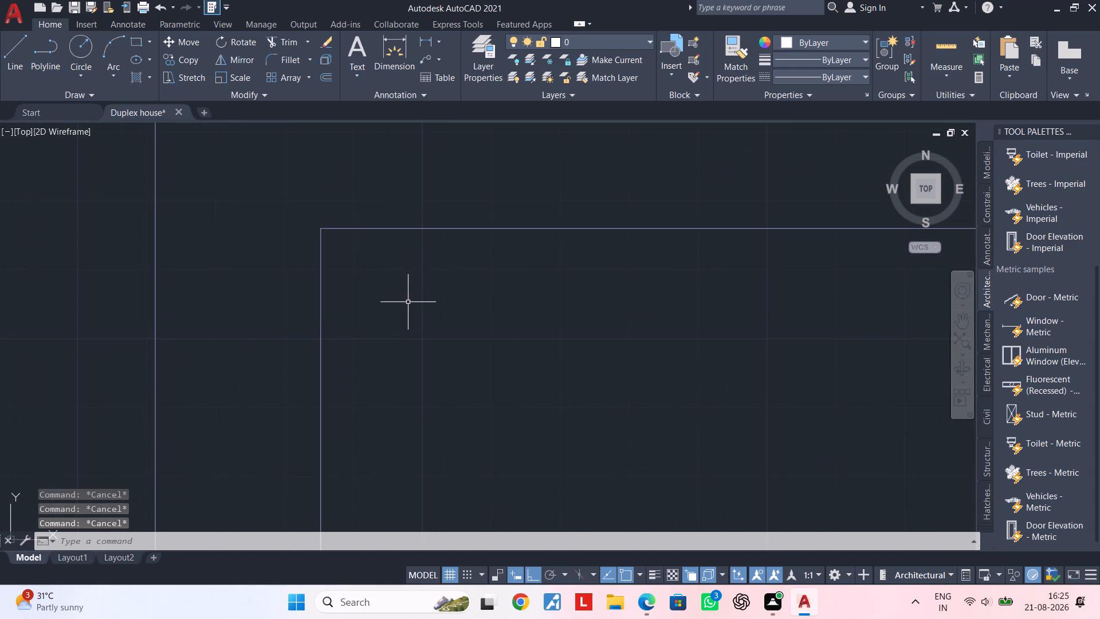
key("Escape")
type("L")
key("space")
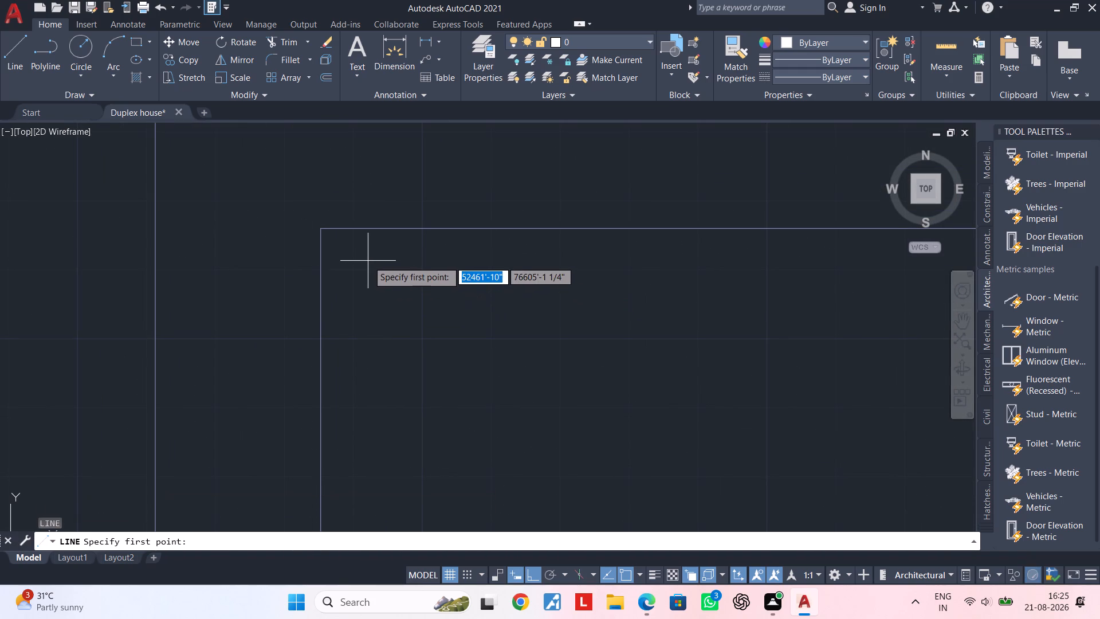
left_click(368, 261)
left_click(368, 285)
key("Escape")
key("Escape")
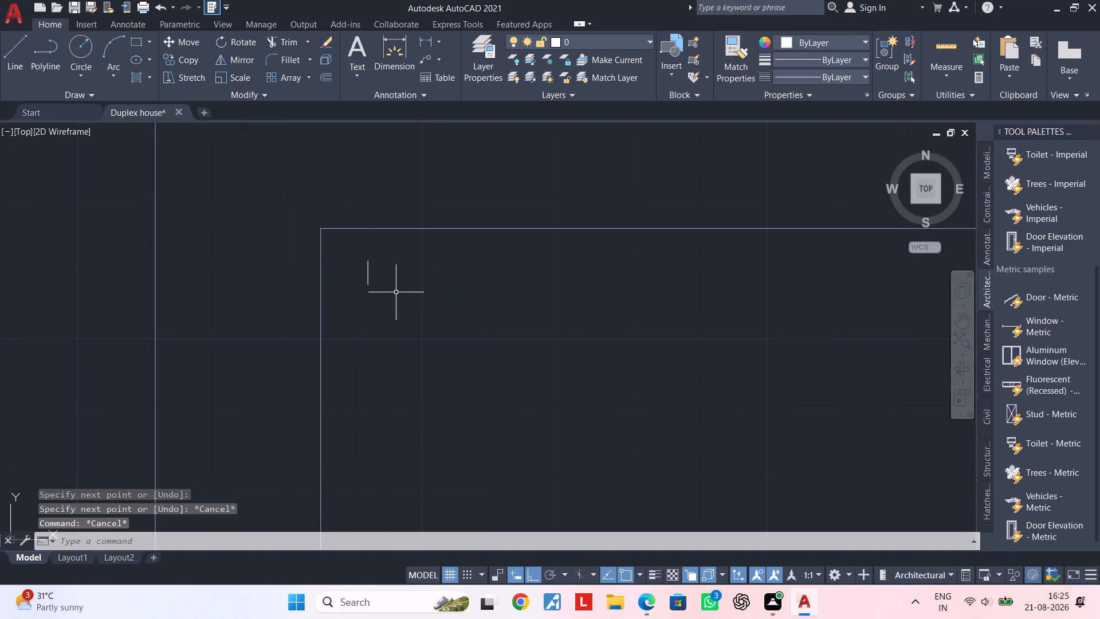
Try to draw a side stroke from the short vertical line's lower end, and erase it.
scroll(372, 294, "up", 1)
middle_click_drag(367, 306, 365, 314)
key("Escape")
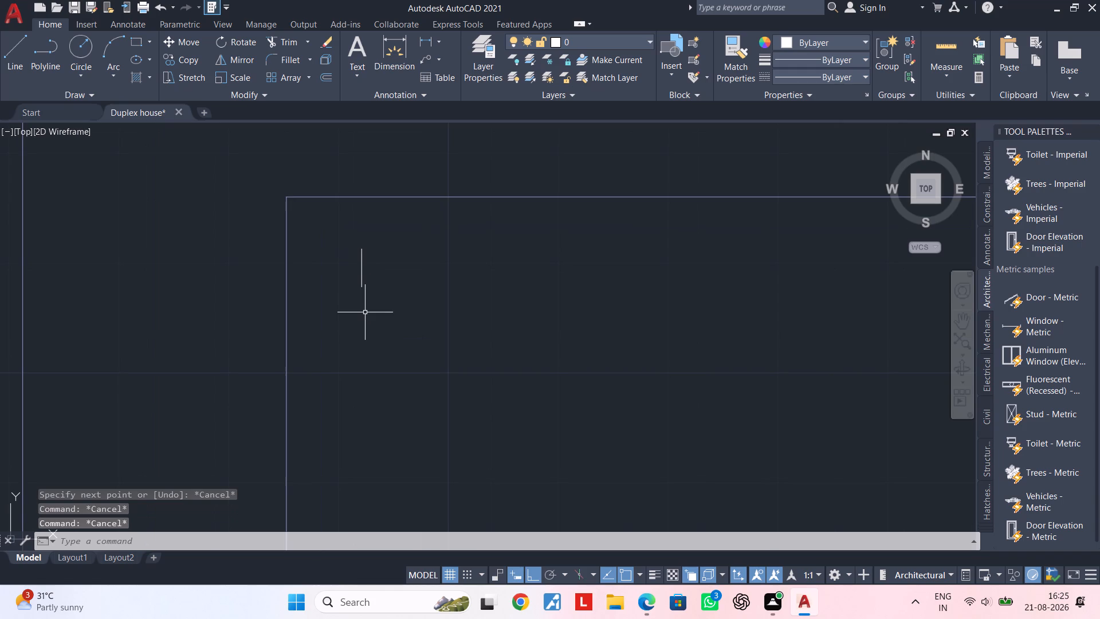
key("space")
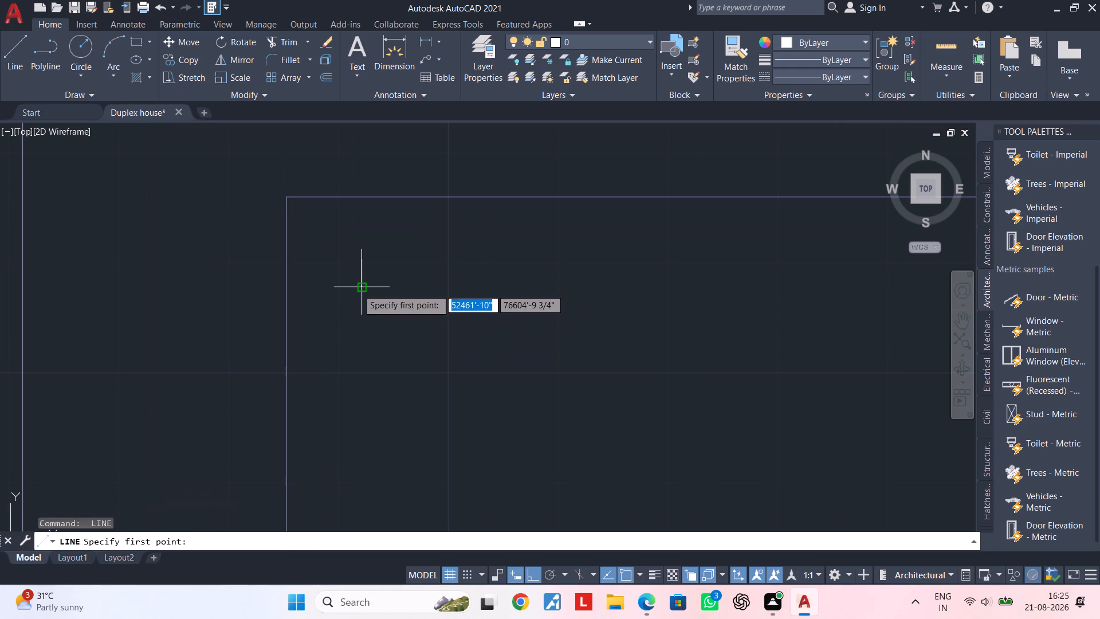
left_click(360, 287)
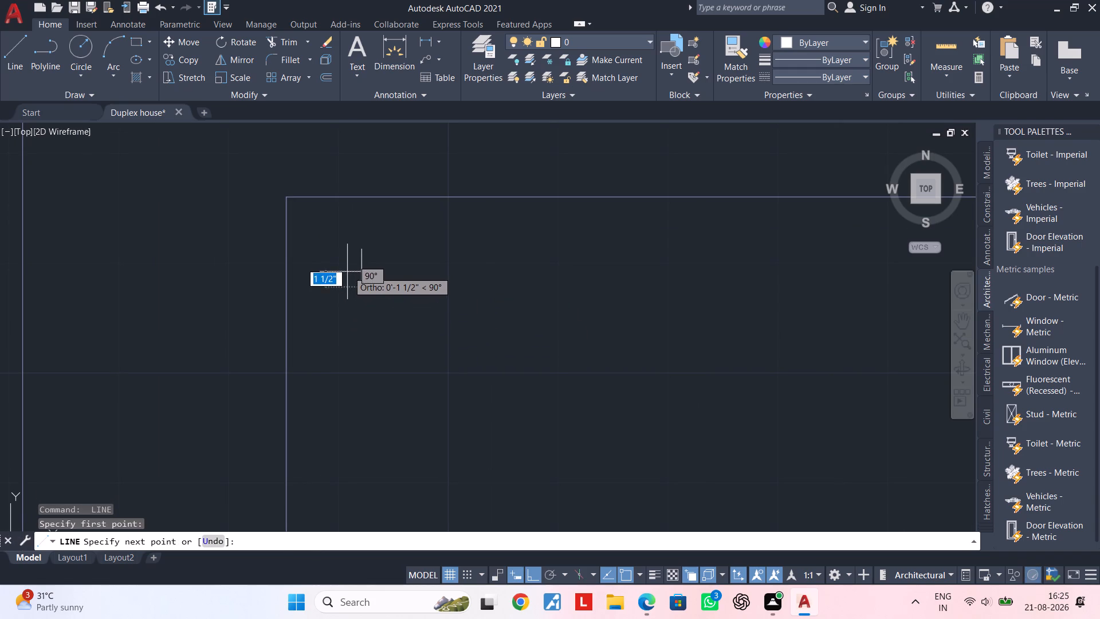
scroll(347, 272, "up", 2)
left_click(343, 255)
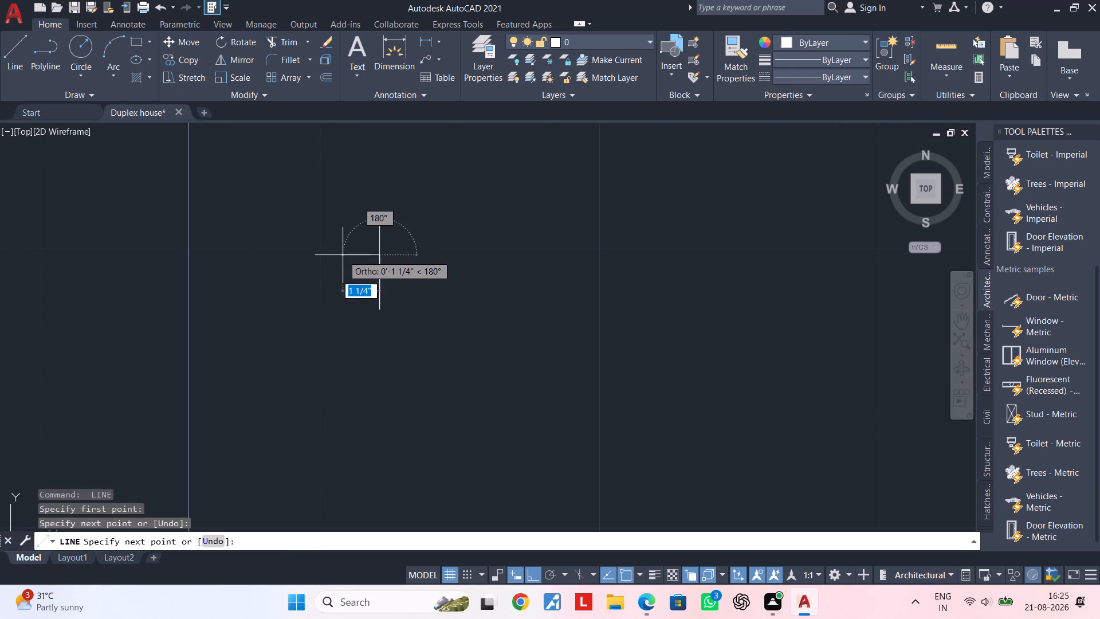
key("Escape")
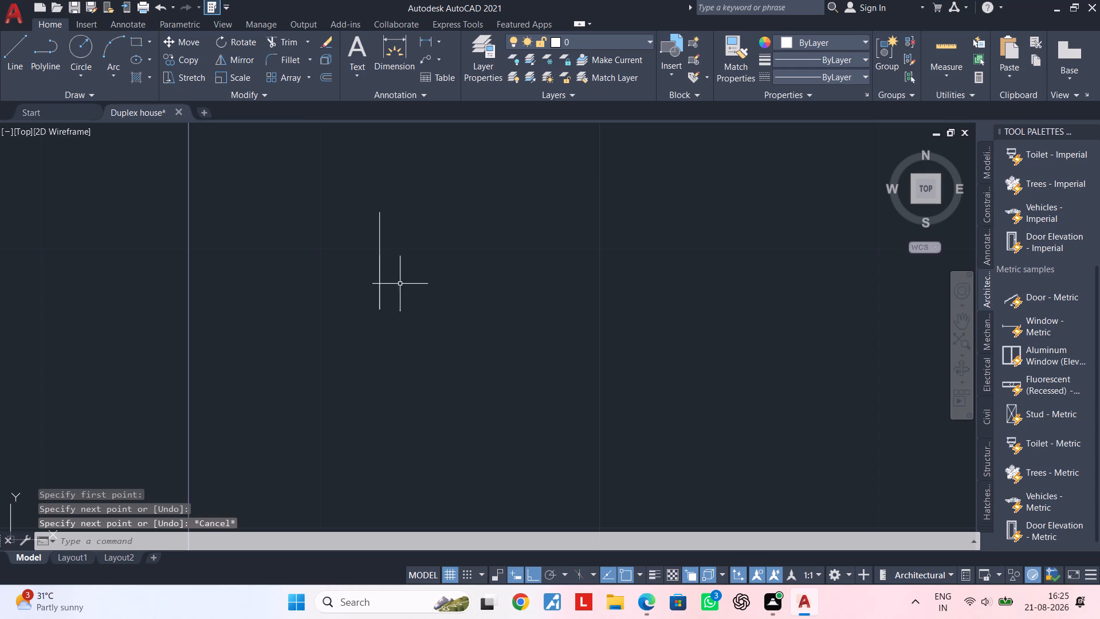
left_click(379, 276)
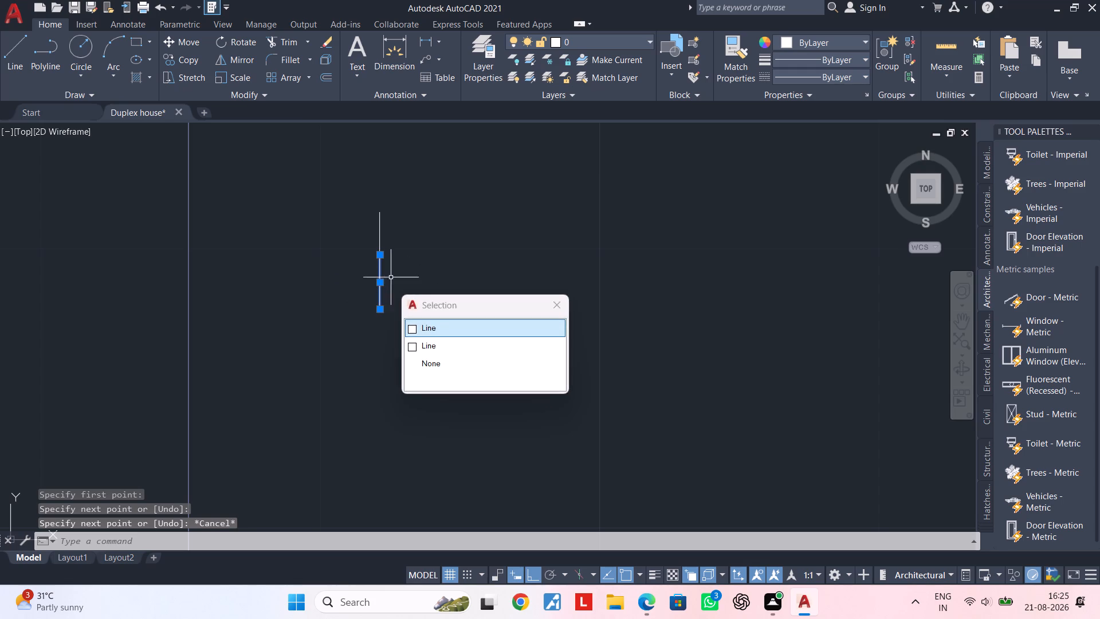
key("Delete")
With Ortho off, draw a slanted line about 1 3/4" long, up and to the west from the vertical line's lower end.
left_click(533, 566)
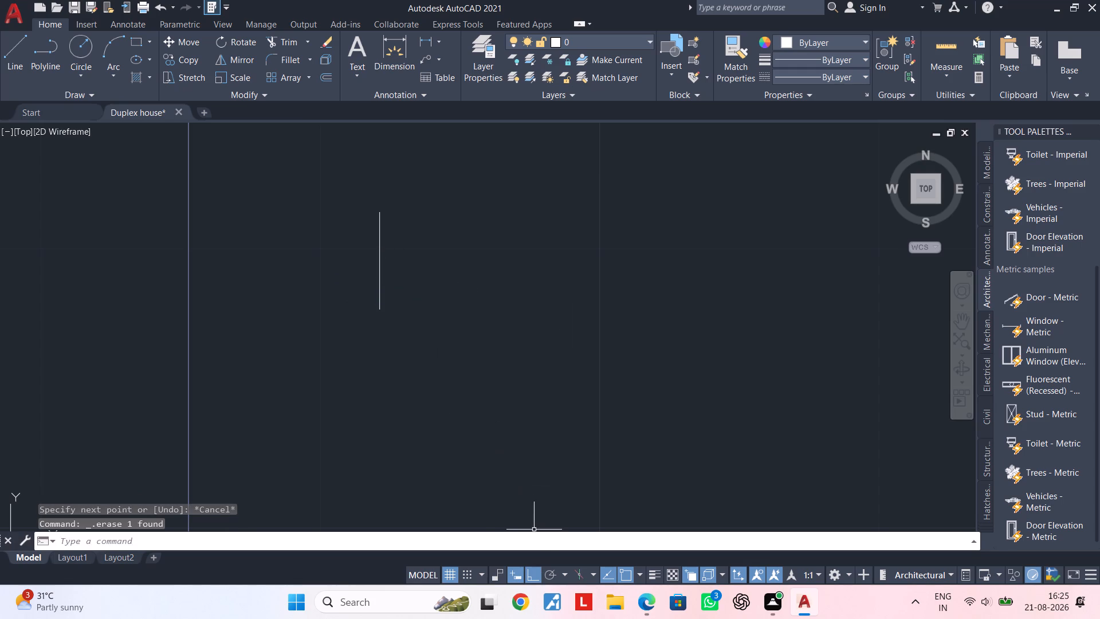
left_click(531, 575)
key("l")
key("space")
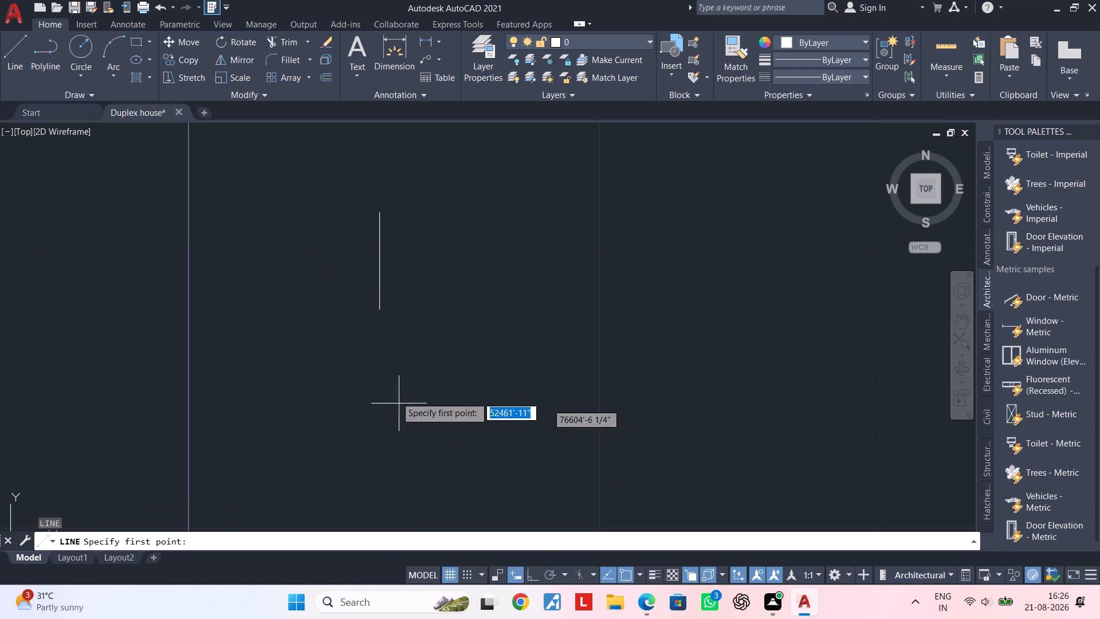
left_click(381, 309)
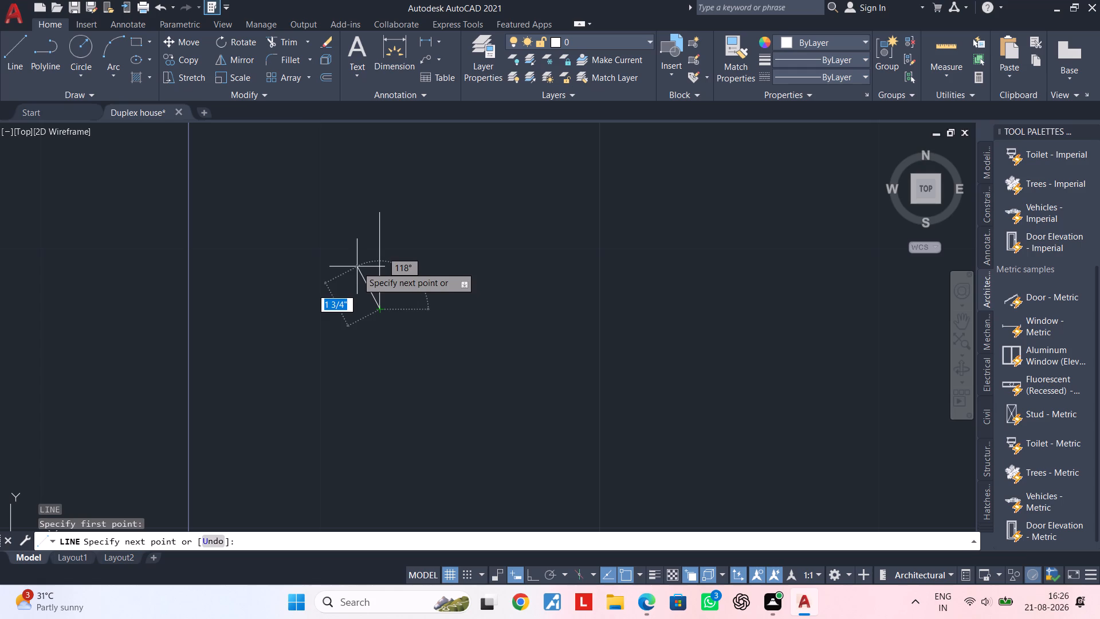
left_click(355, 265)
key("Escape")
key("Escape")
key("Escape")
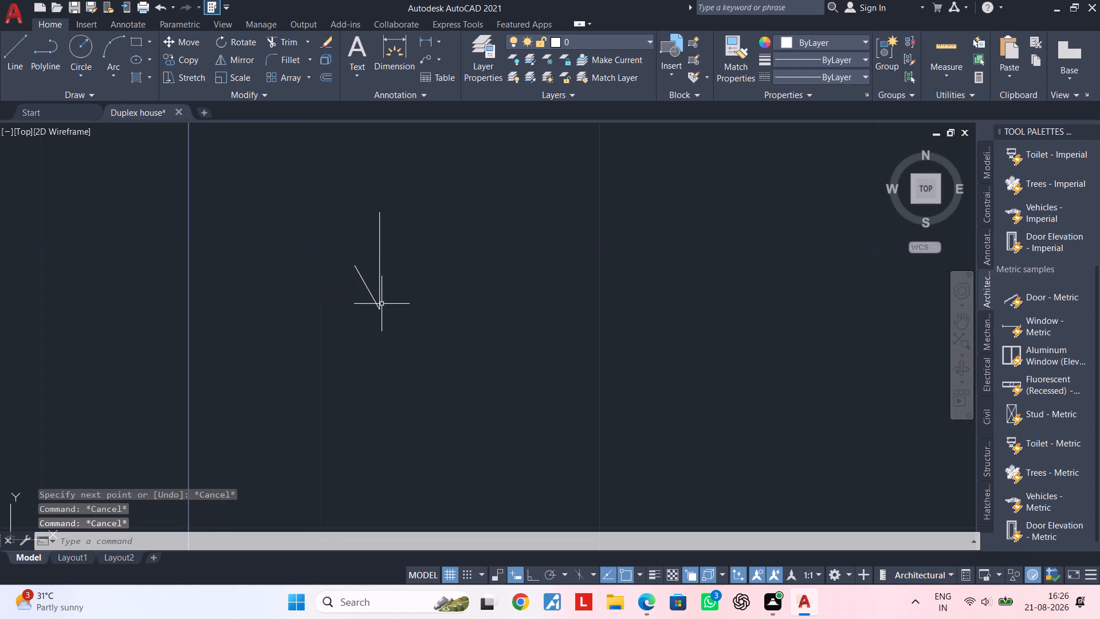
Mirror the slanted line about the vertical line, keeping the original, to form a downward arrow.
left_click(367, 290)
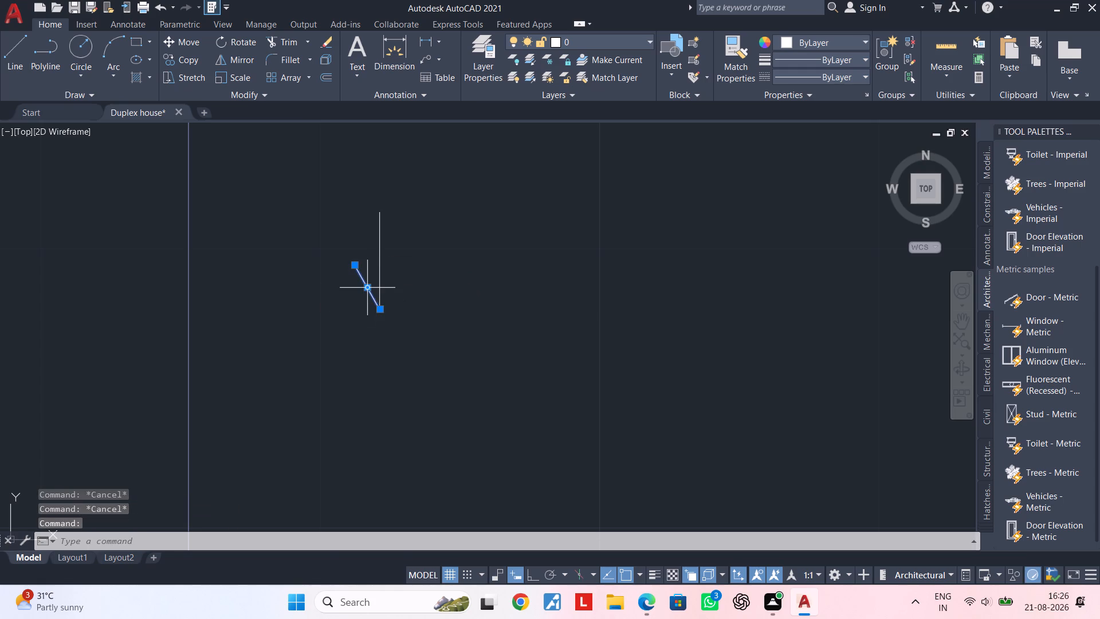
key("m")
key("i")
key("space")
left_click(380, 308)
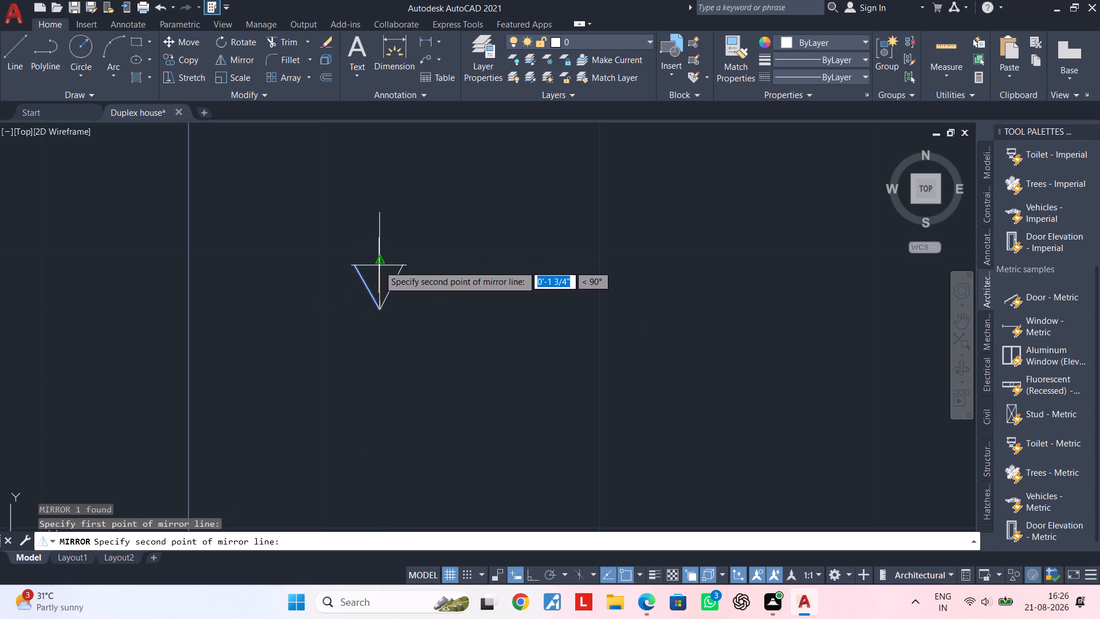
left_click(379, 261)
left_click_drag(399, 313, 379, 261)
key("Escape")
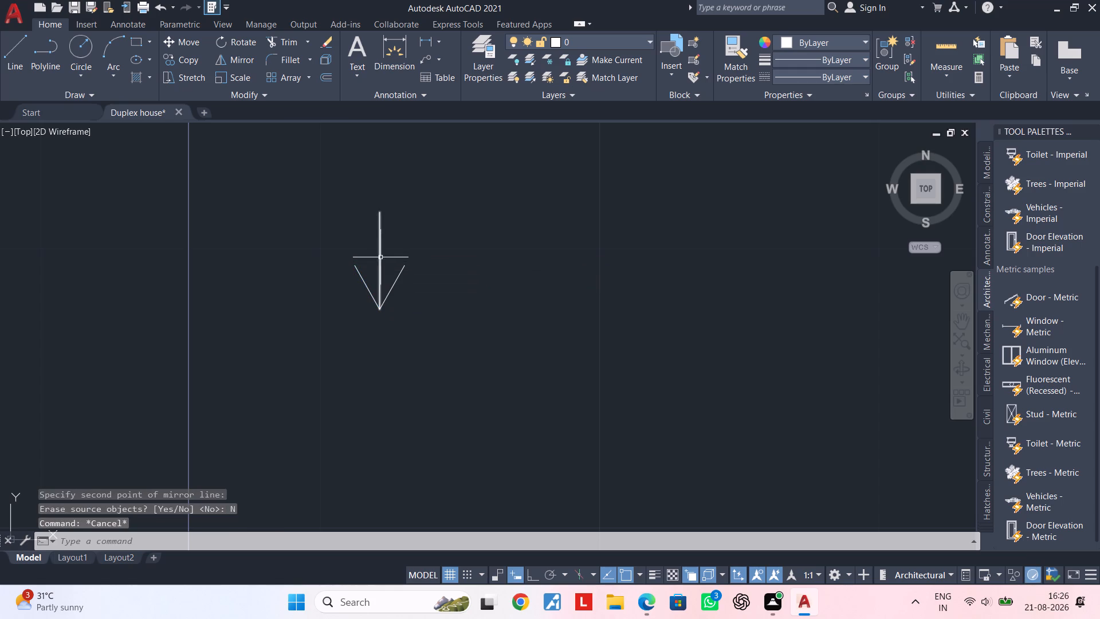
key("Escape")
Join the three lines of the arrow symbol.
left_click(333, 190)
left_click(448, 328)
scroll(457, 327, "down", 2)
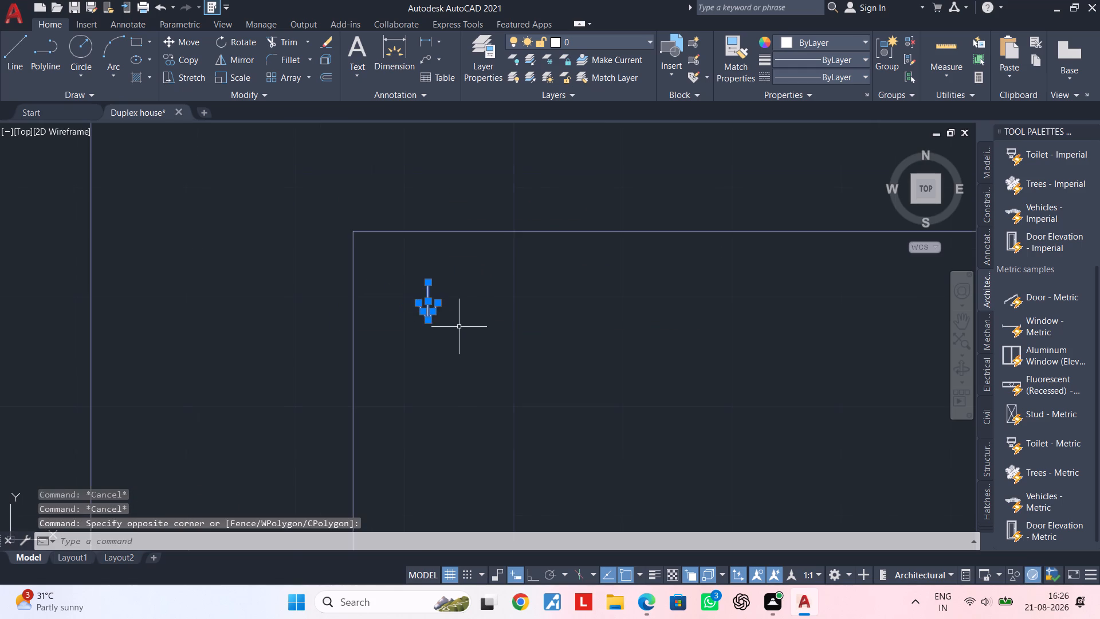
middle_click_drag(477, 319, 400, 314)
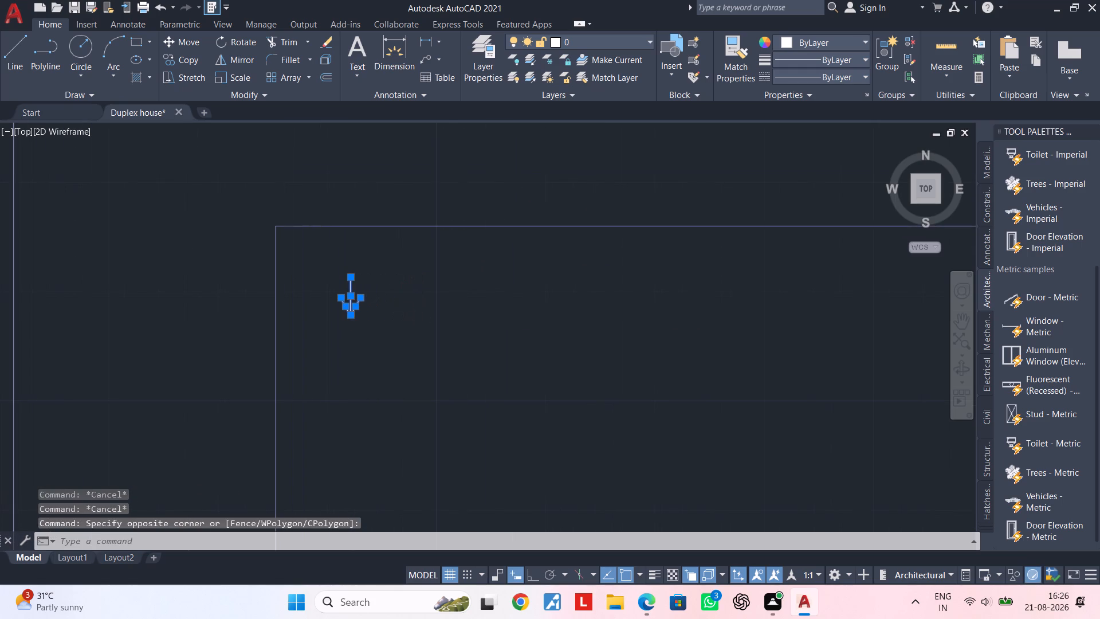
type("J")
key("space")
Change the colour of the arrow symbol to green (88,186,72).
left_click(316, 272)
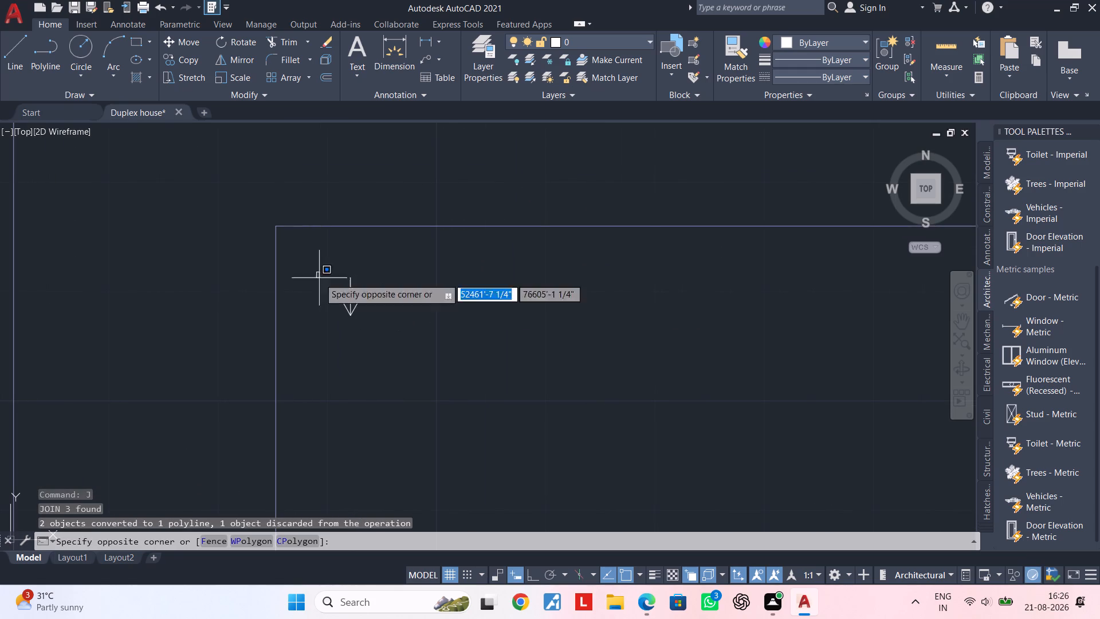
left_click(398, 339)
left_click(793, 42)
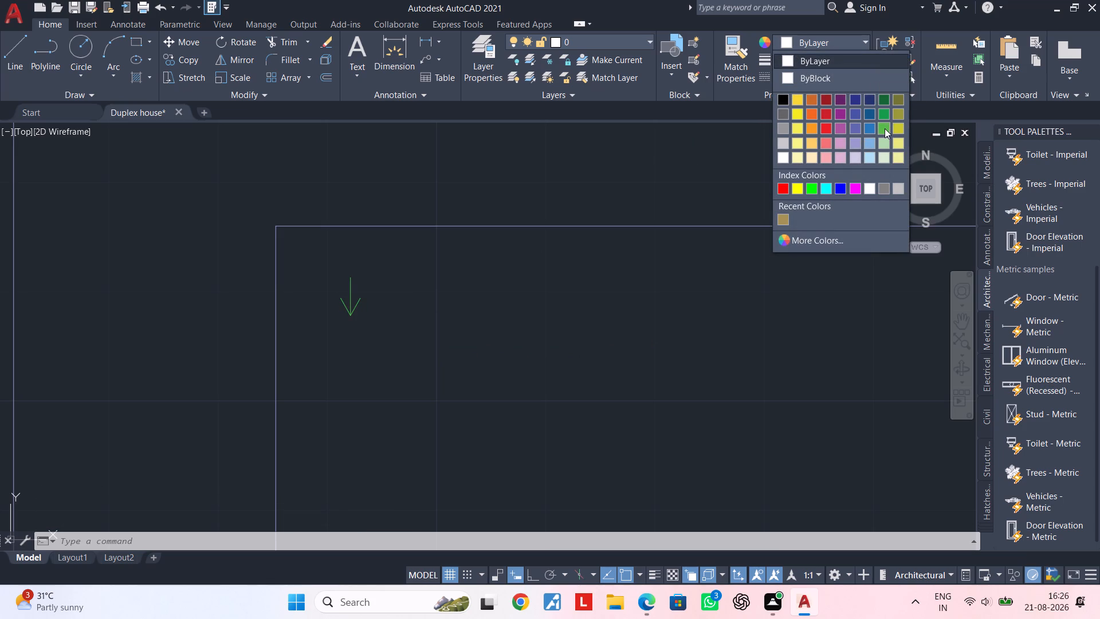
left_click(885, 128)
key("Escape")
Move the green arrow symbol closer to the northwest corner of the inner front-yard rectangle.
scroll(565, 312, "down", 2)
middle_click_drag(556, 308, 473, 302)
scroll(466, 302, "up", 3)
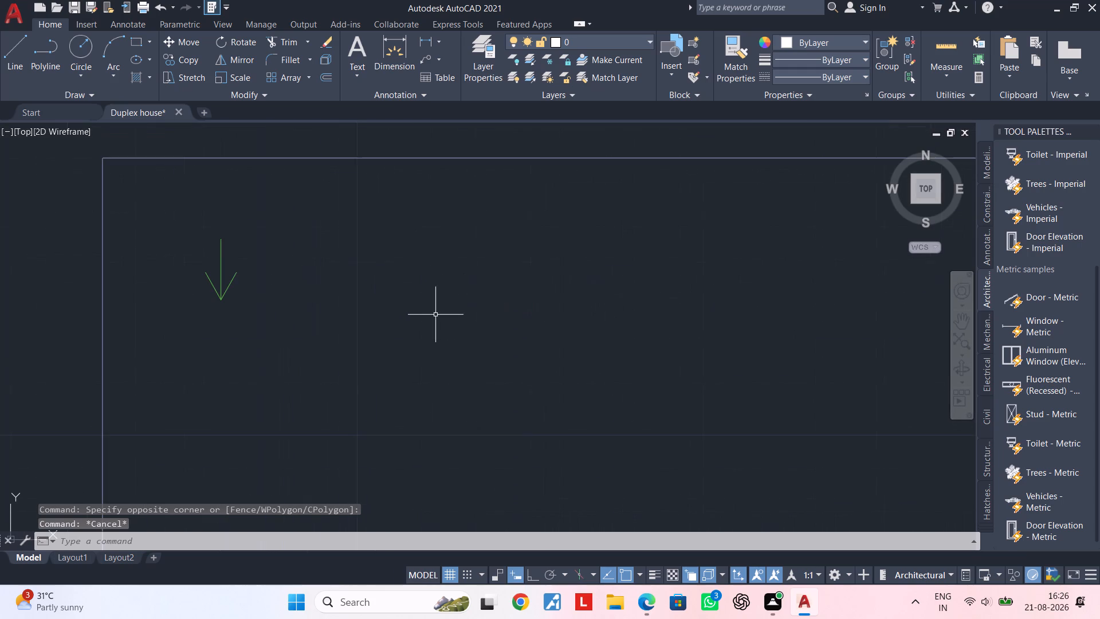
scroll(365, 319, "down", 1)
middle_click_drag(360, 319, 485, 320)
left_click(412, 315)
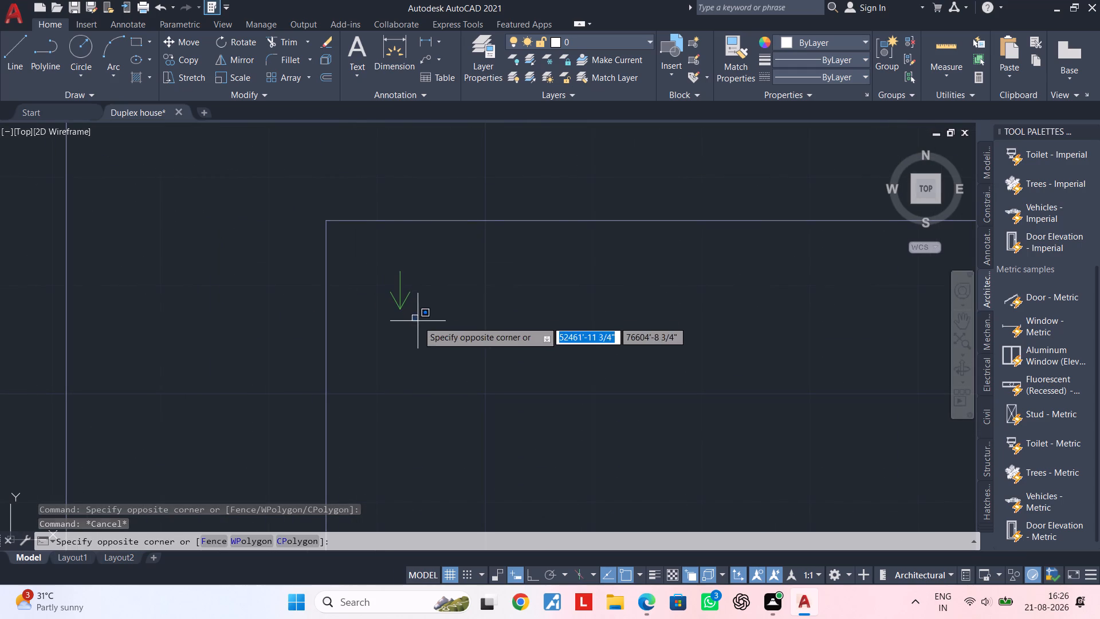
left_click(384, 269)
key("m")
key("space")
left_click(401, 269)
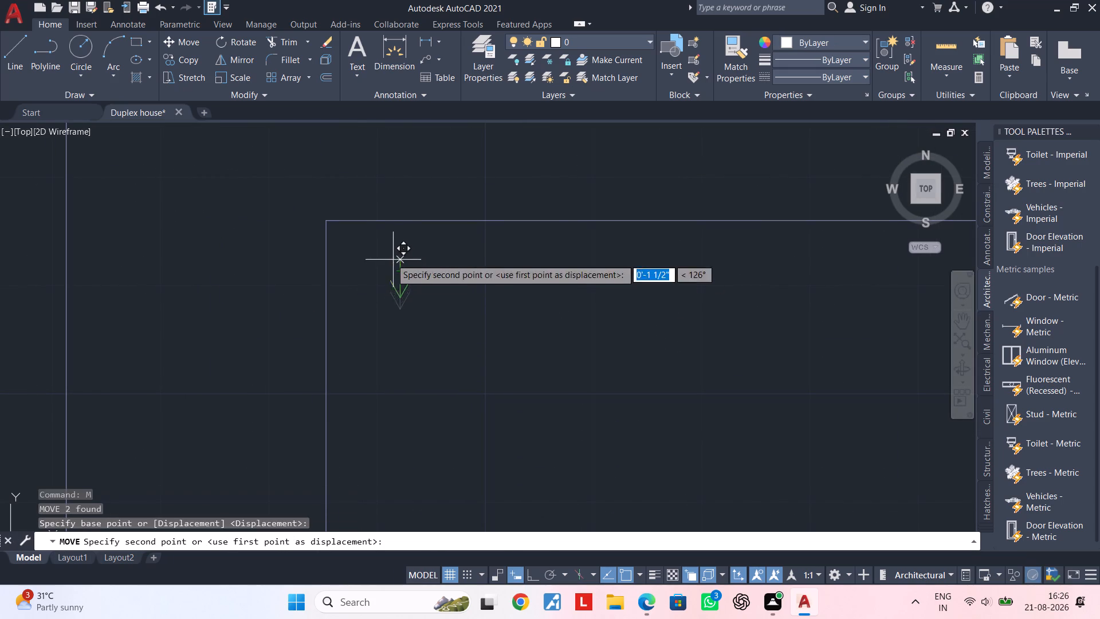
left_click(366, 245)
scroll(400, 264, "down", 1)
middle_click_drag(406, 265, 353, 275)
key("Escape")
key("Escape")
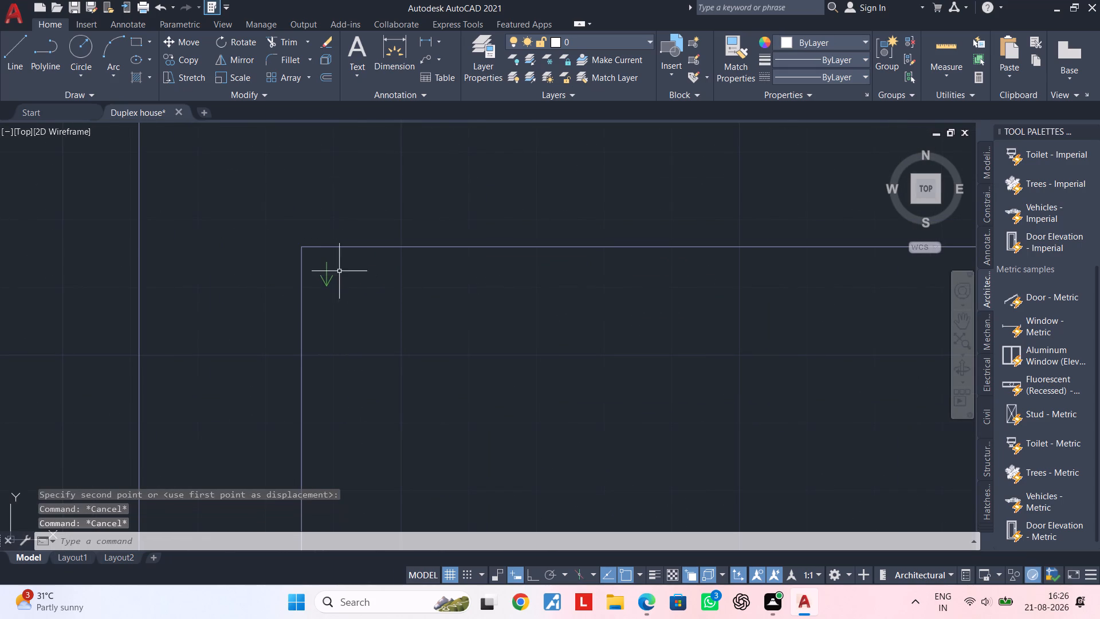
Create a rectangular array of the green arrow with 4 columns spaced 2 3/4" and 3 rows spaced 5 1/4".
left_click(319, 256)
left_click(367, 299)
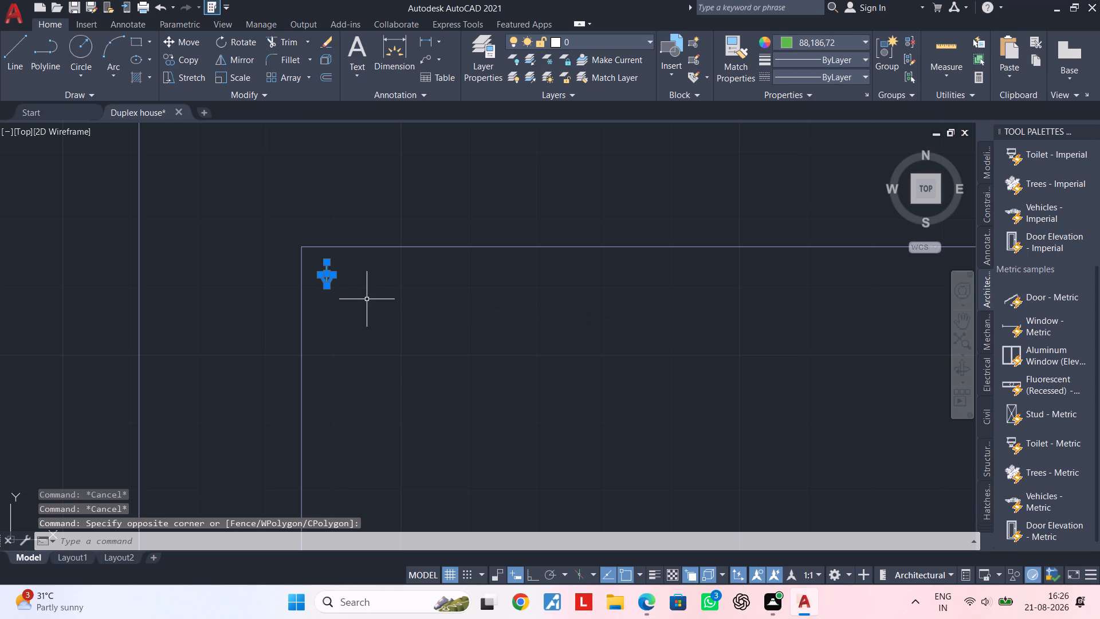
type("AR")
left_click(430, 331)
left_click_drag(484, 369, 430, 331)
scroll(405, 318, "down", 2)
middle_click_drag(434, 315, 366, 309)
scroll(343, 299, "up", 1)
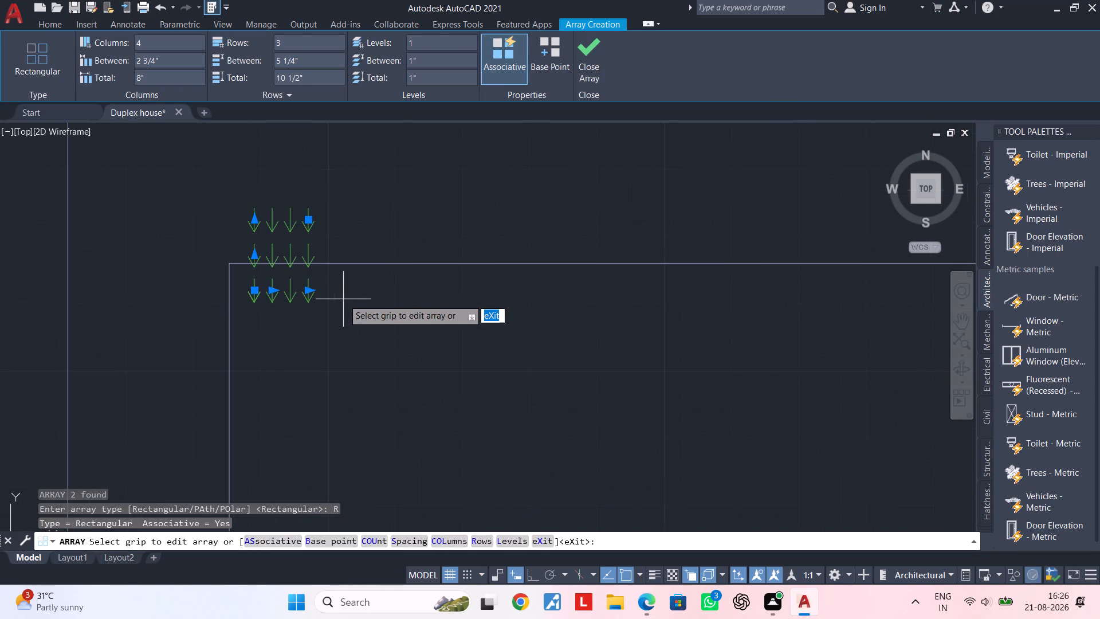
scroll(343, 299, "up", 1)
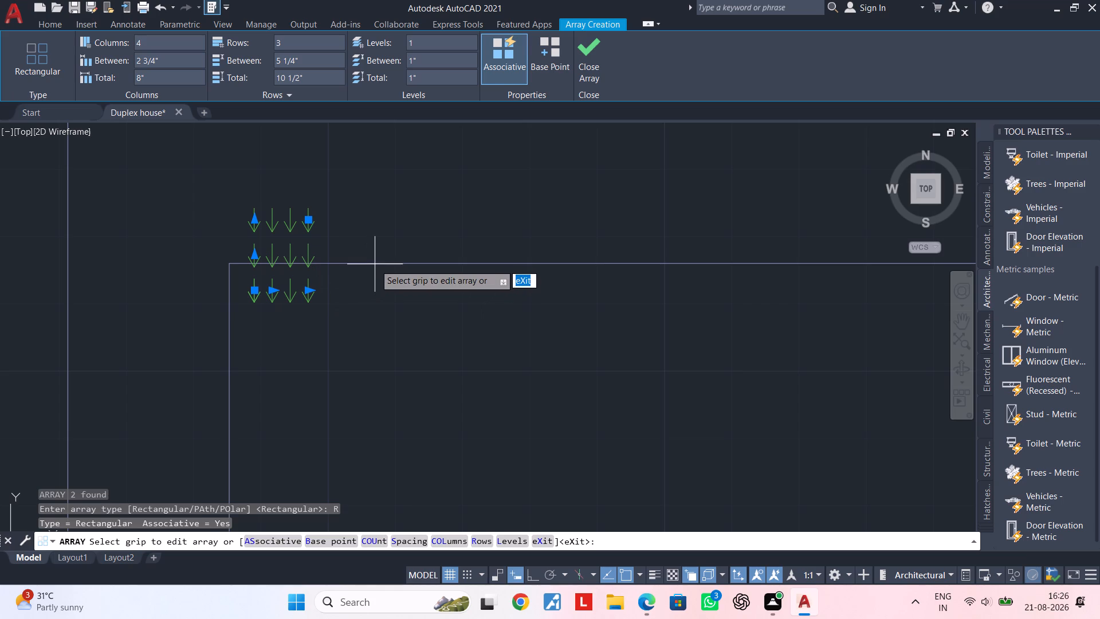
double_click(375, 264)
left_click(375, 261)
left_click(369, 267)
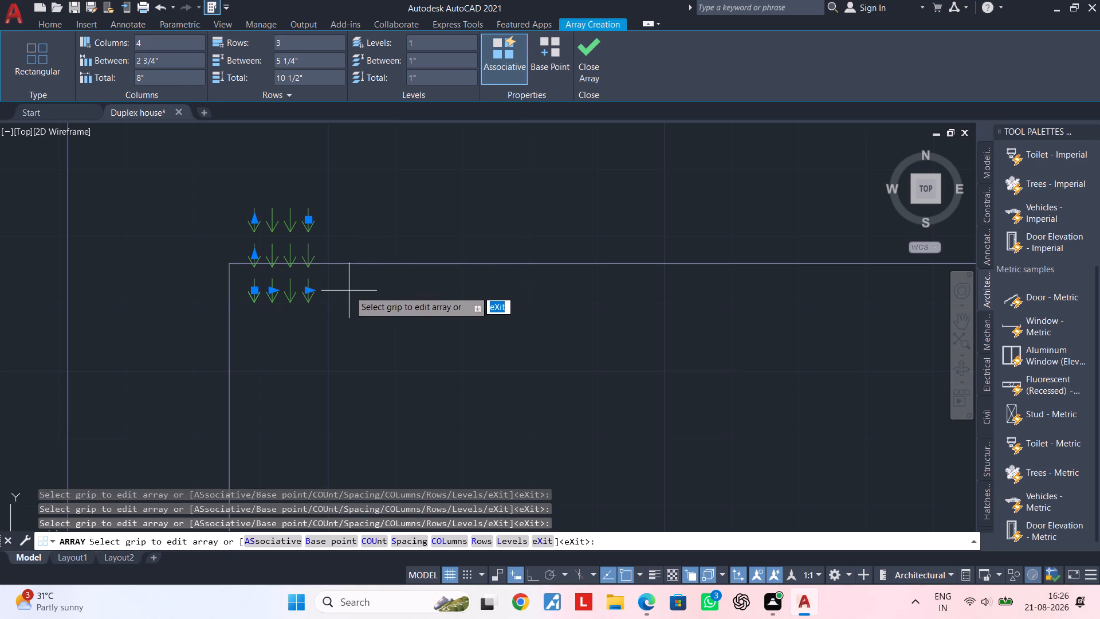
key("Escape")
scroll(347, 294, "down", 1)
key("Escape")
Move the arrow array about 10 1/4" south so it sits inside the inner rectangle's northwest corner.
left_click(280, 234)
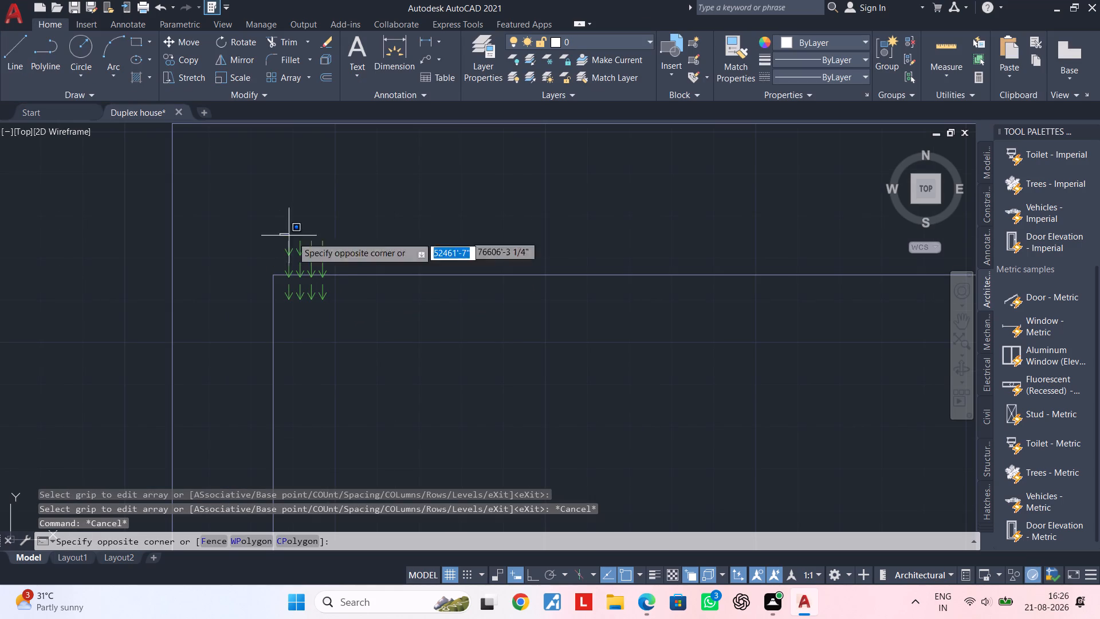
left_click(337, 256)
key("Escape")
left_click(323, 250)
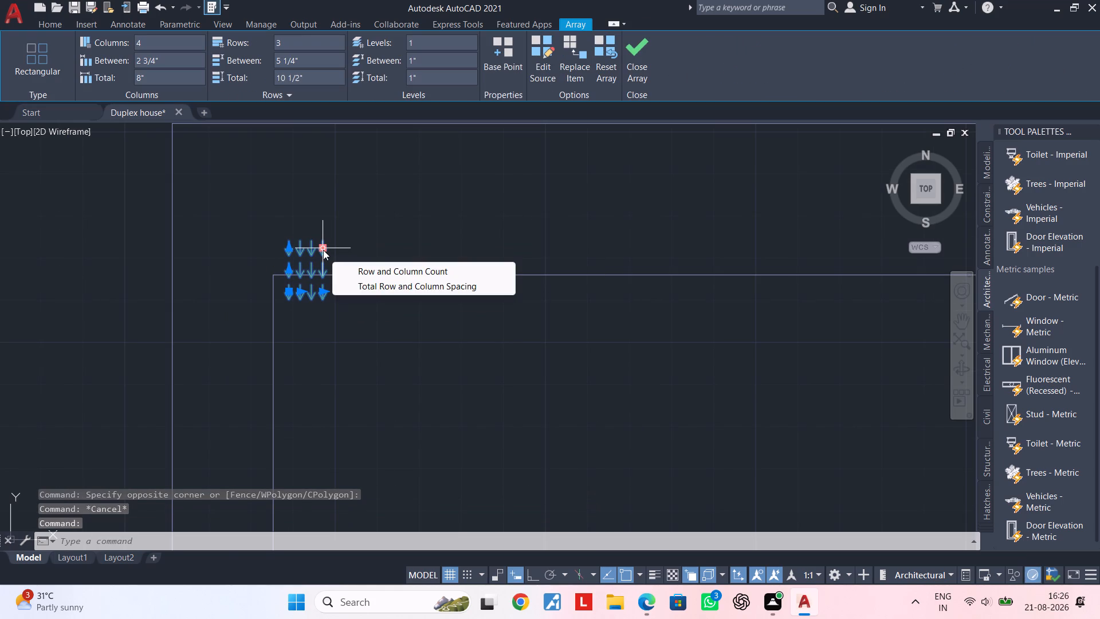
type("M")
key("space")
left_click(319, 258)
key("space")
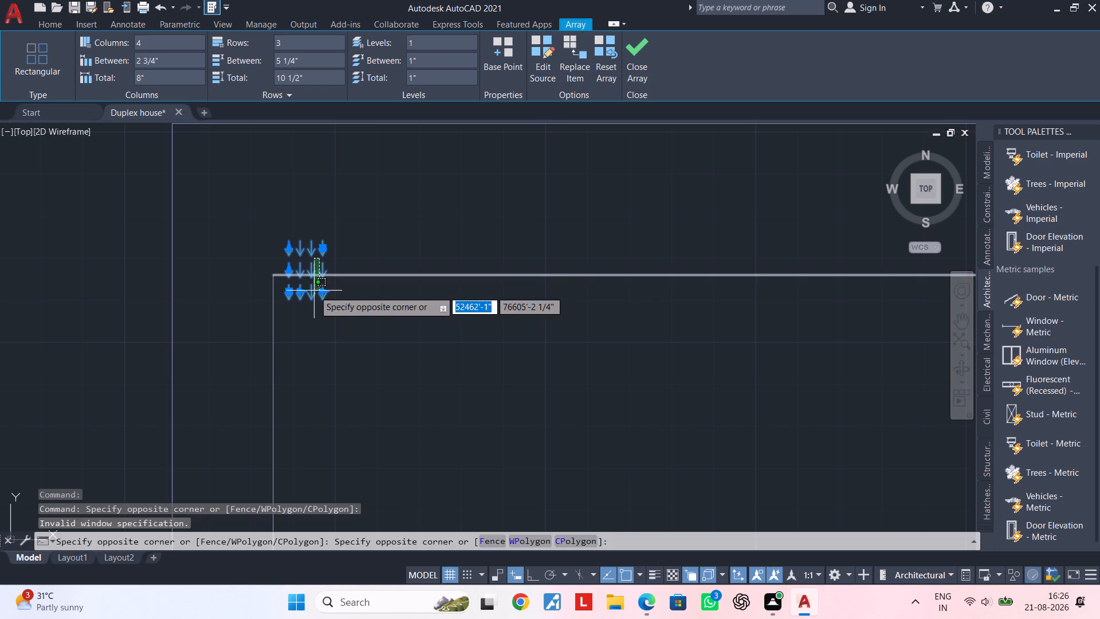
key("Escape")
key("m")
key("space")
left_click(309, 287)
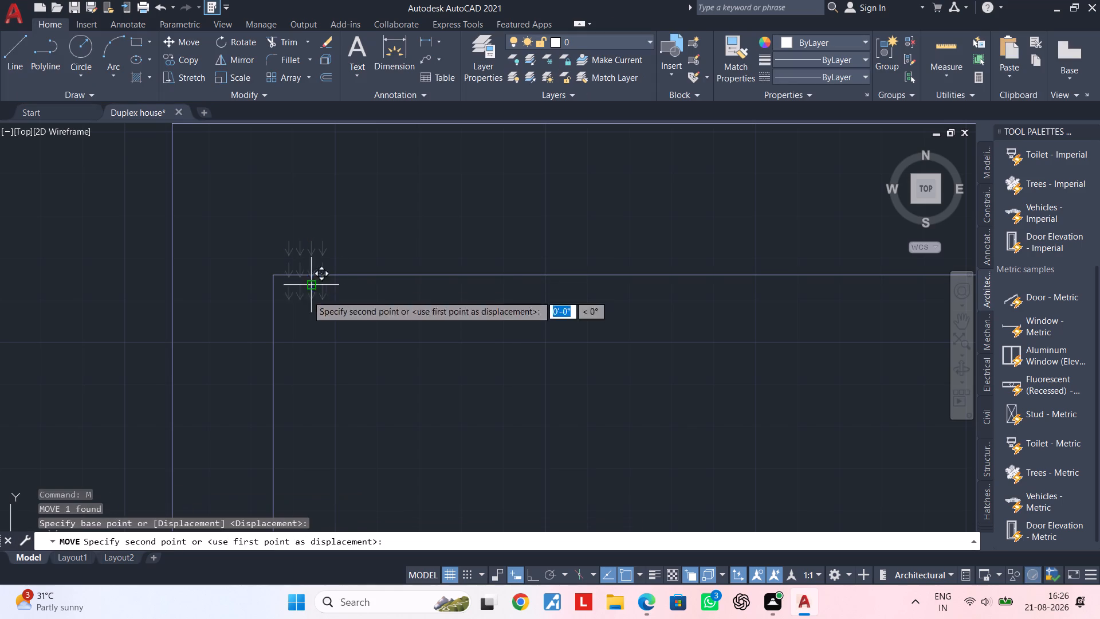
left_click(307, 327)
scroll(388, 334, "down", 1)
middle_click_drag(388, 334, 383, 337)
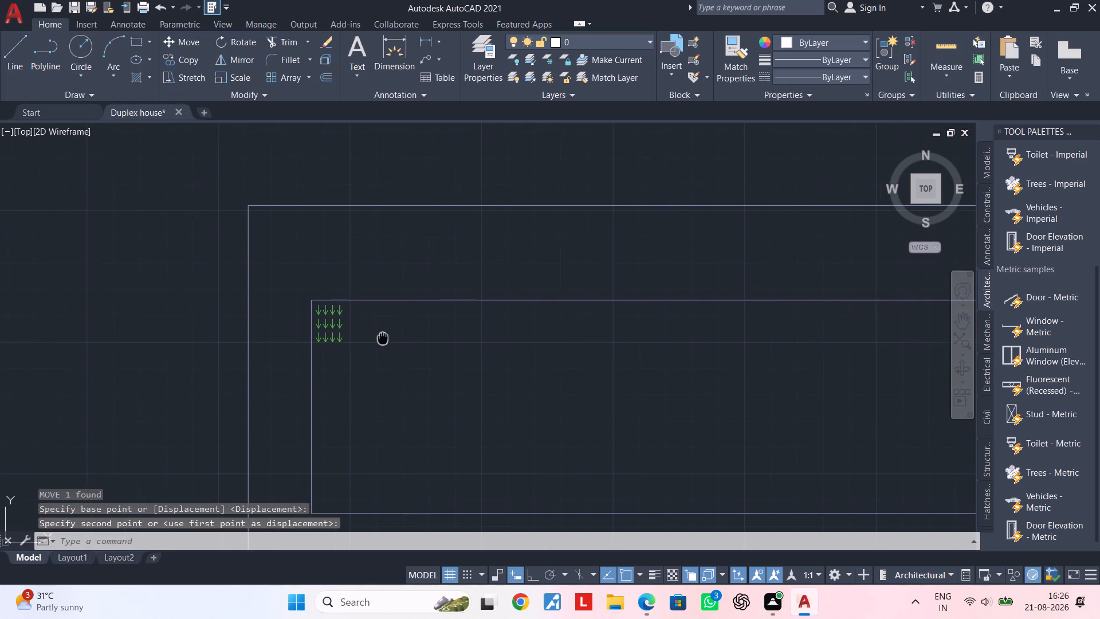
Undo the southward move and the rectangular array of the green arrow in the inner front-yard rectangle.
middle_click_drag(383, 337, 295, 316)
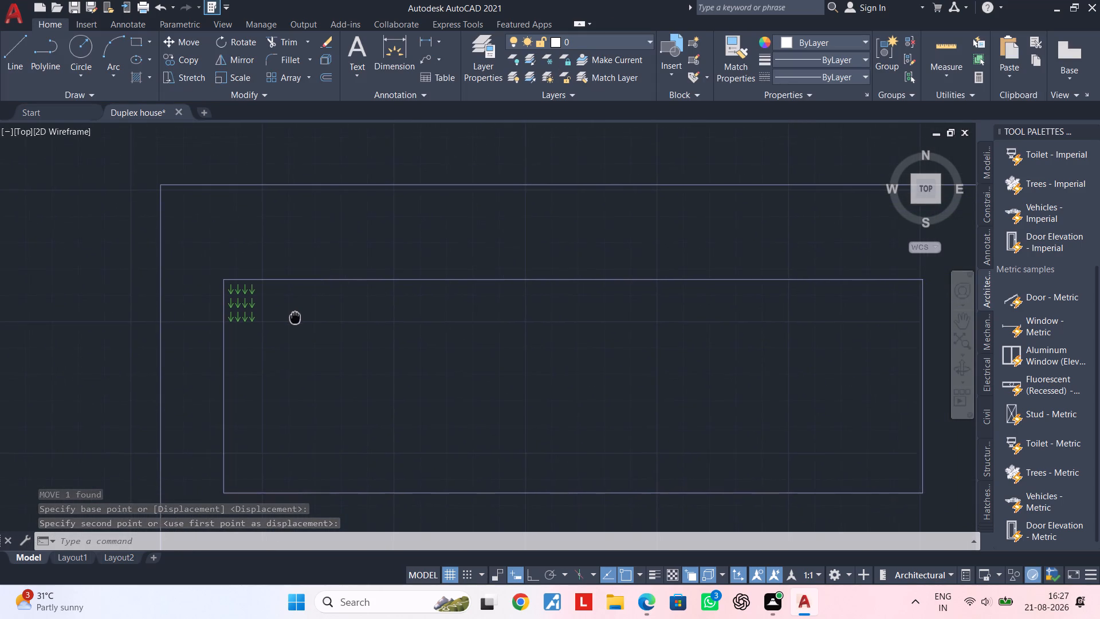
middle_click_drag(295, 316, 399, 373)
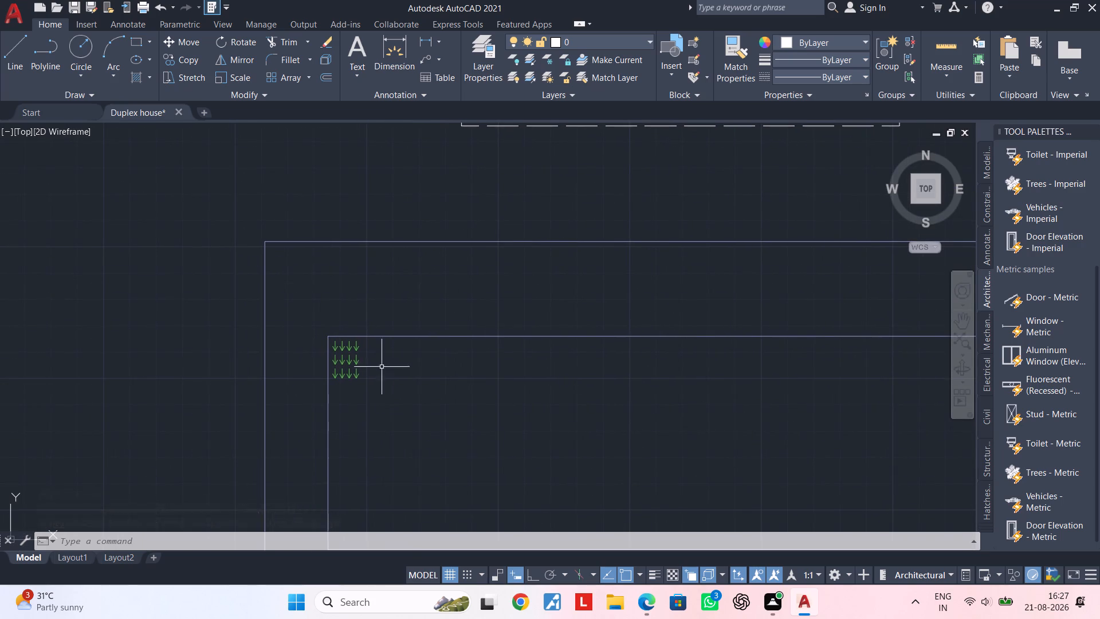
scroll(370, 363, "up", 3)
middle_click_drag(350, 359, 396, 357)
key("Escape")
key("Escape")
key("Escape")
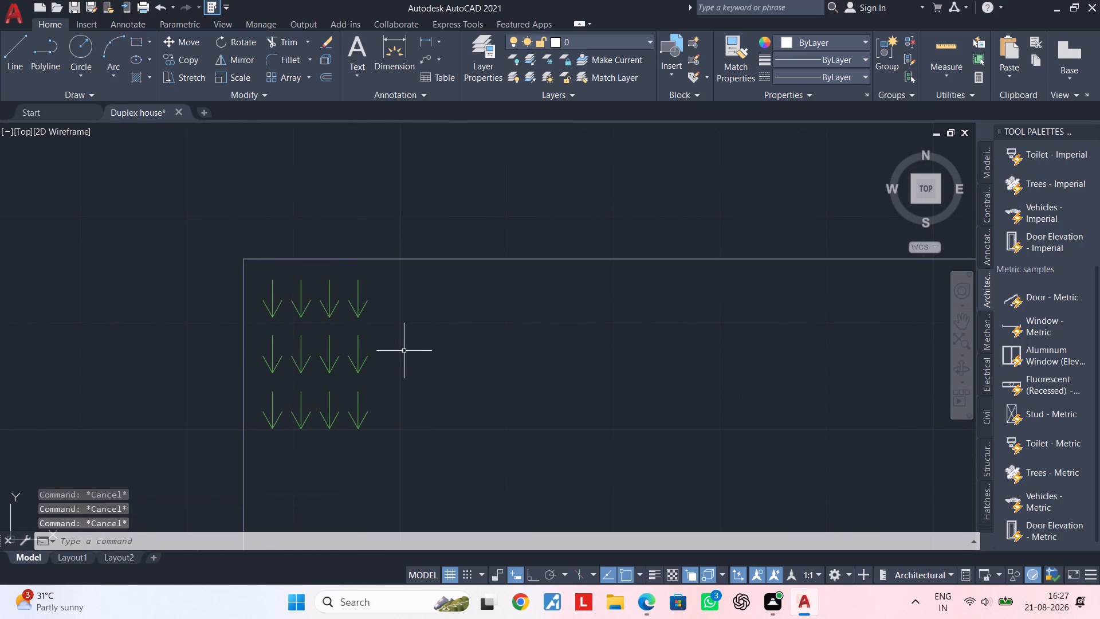
key("ctrl+z")
key("ctrl+z")
key("ctrl+z")
key("ctrl+z")
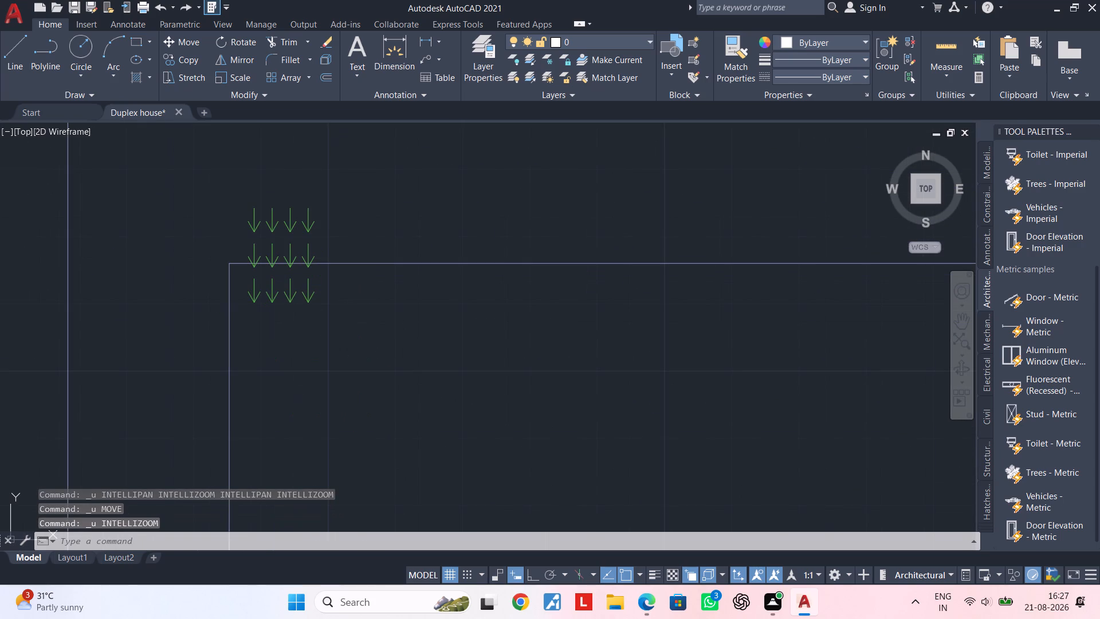
key("Escape")
key("Escape")
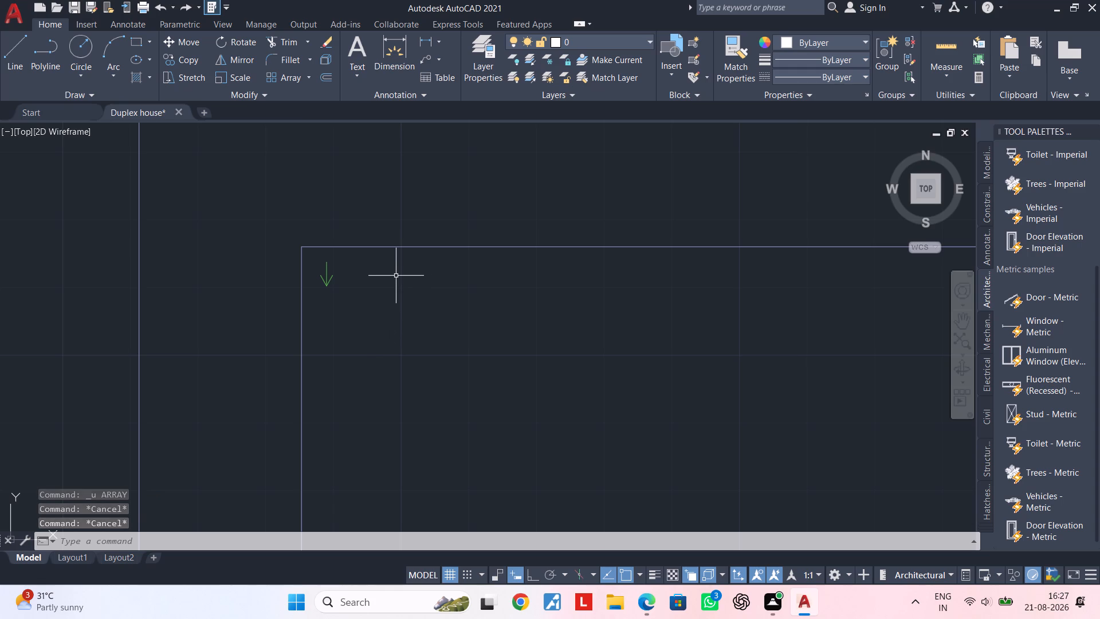
key("Escape")
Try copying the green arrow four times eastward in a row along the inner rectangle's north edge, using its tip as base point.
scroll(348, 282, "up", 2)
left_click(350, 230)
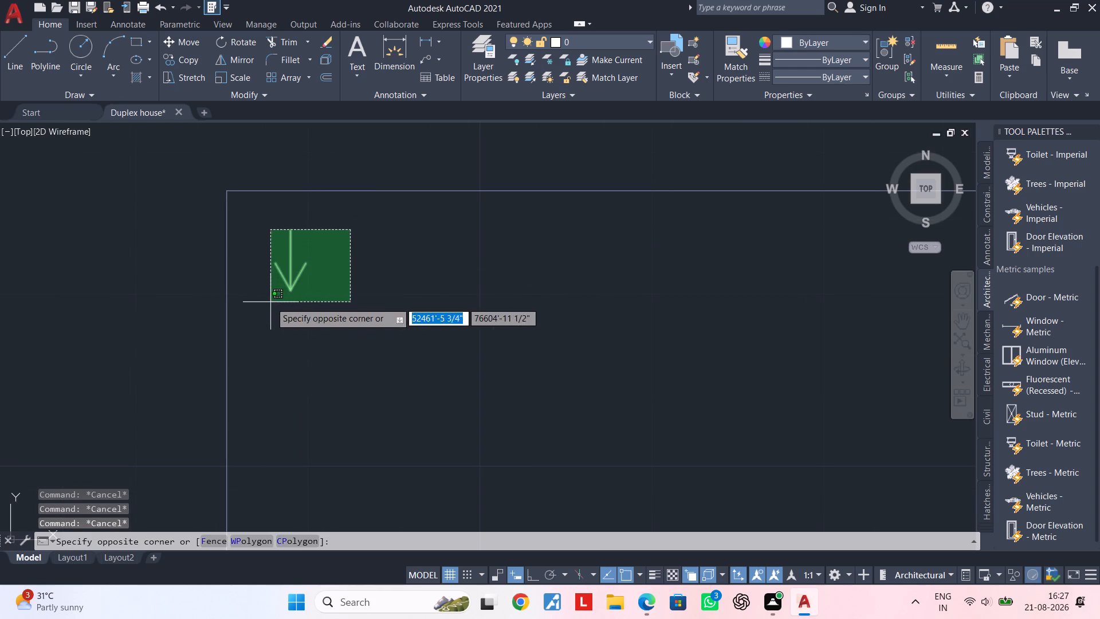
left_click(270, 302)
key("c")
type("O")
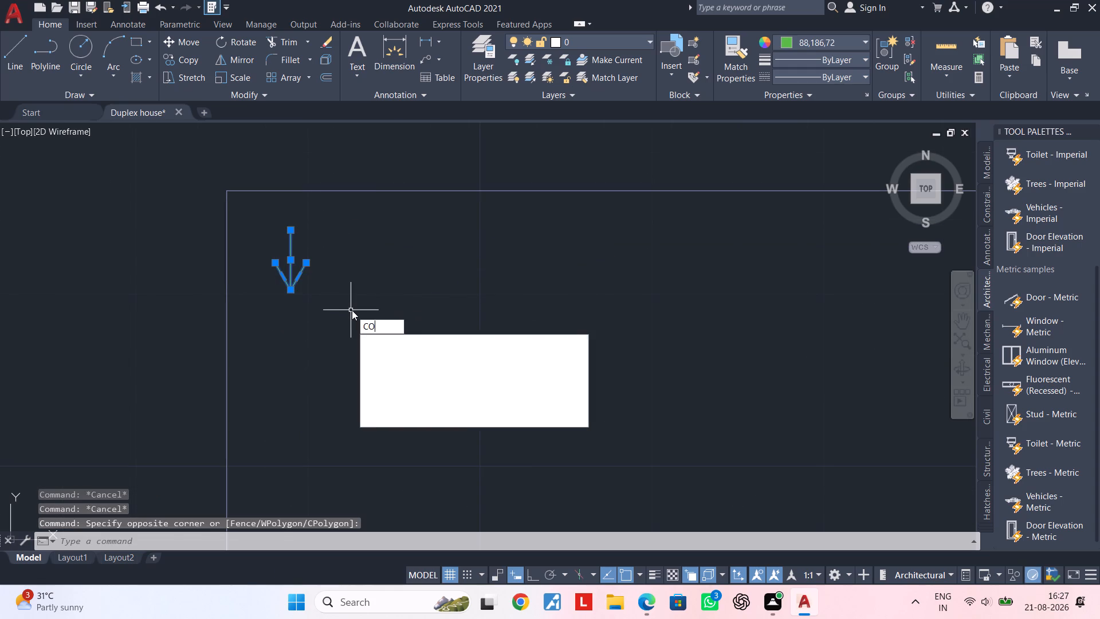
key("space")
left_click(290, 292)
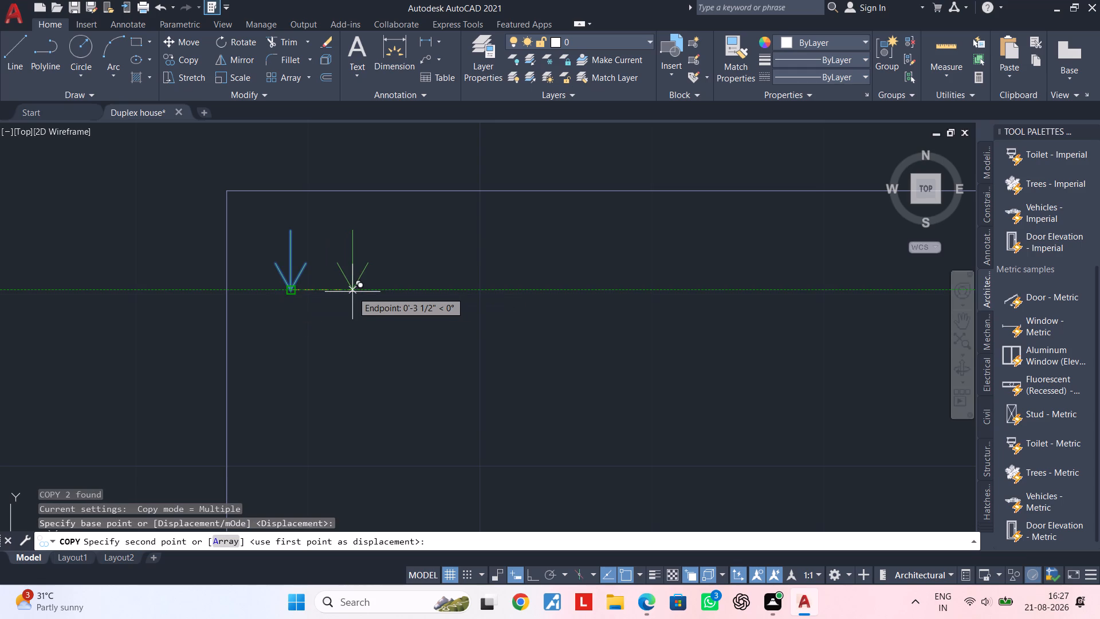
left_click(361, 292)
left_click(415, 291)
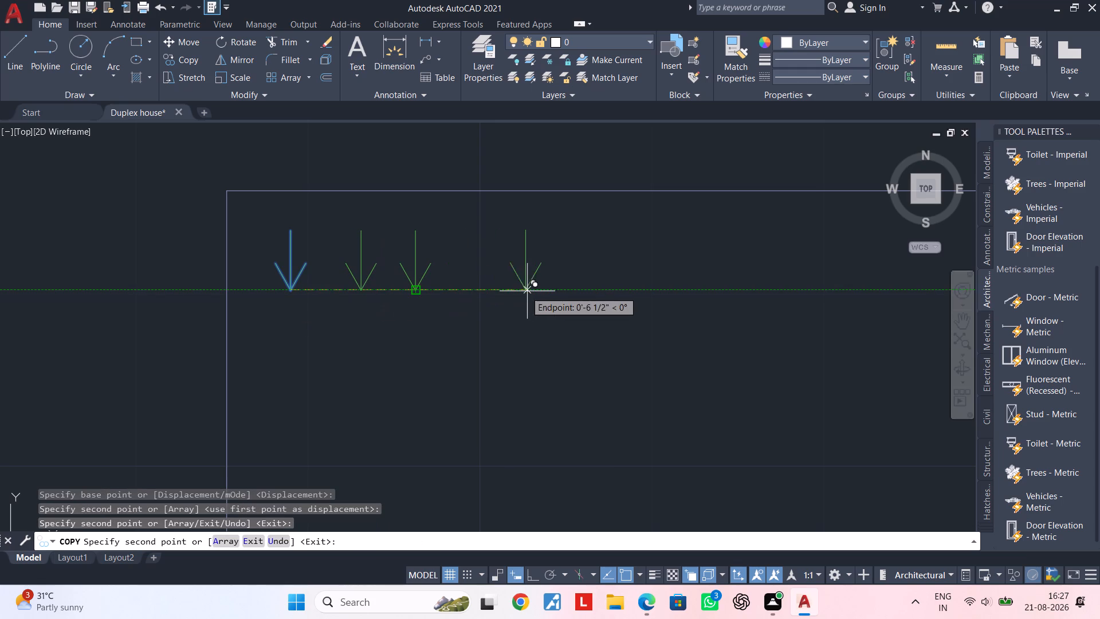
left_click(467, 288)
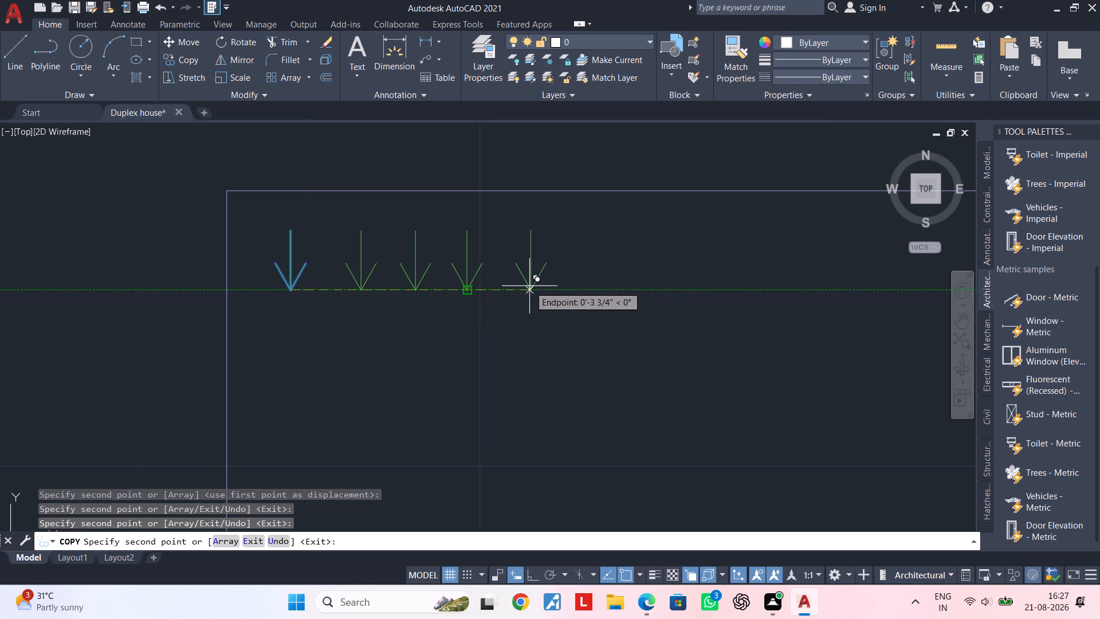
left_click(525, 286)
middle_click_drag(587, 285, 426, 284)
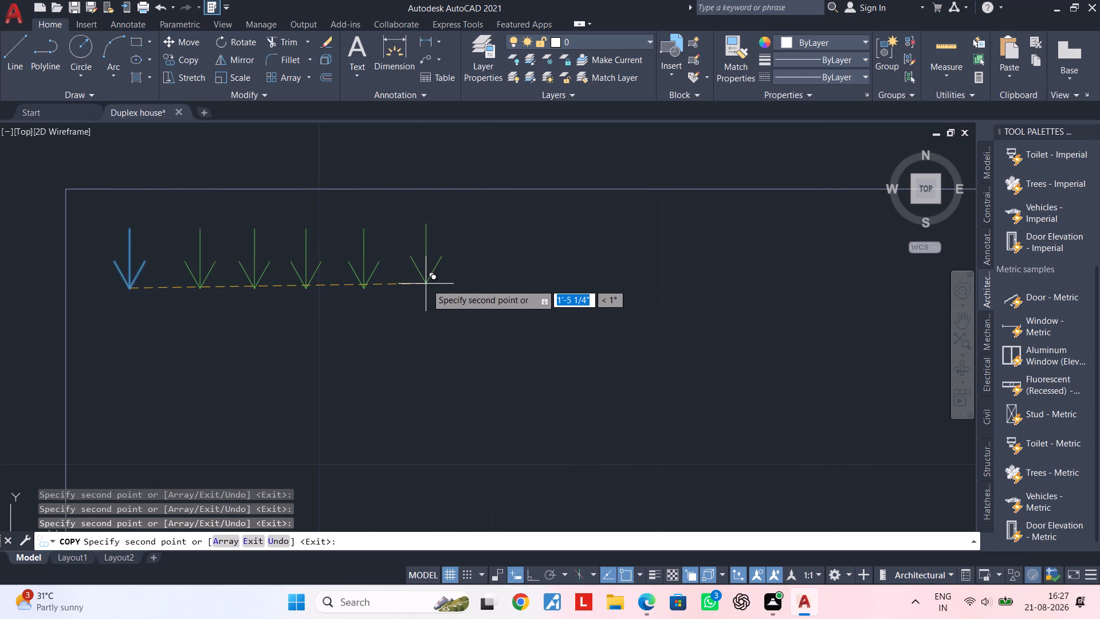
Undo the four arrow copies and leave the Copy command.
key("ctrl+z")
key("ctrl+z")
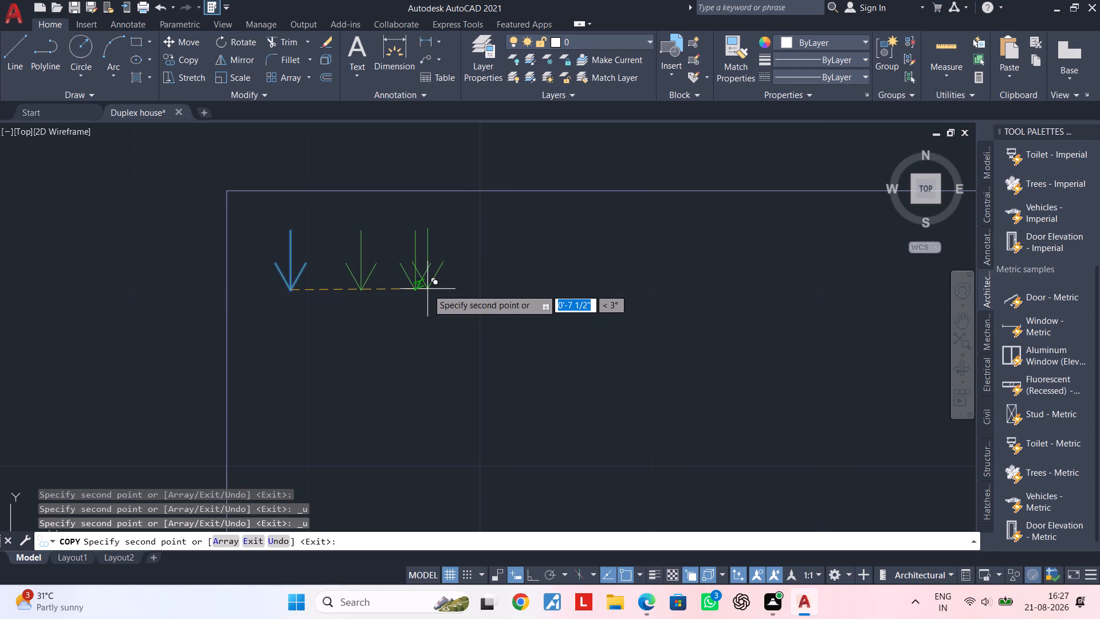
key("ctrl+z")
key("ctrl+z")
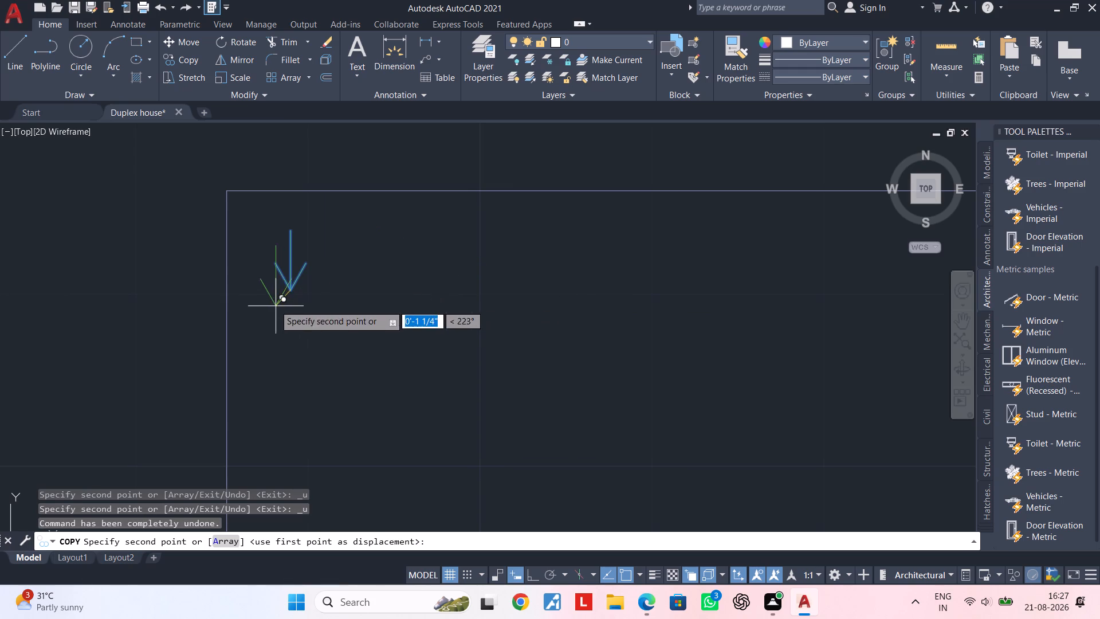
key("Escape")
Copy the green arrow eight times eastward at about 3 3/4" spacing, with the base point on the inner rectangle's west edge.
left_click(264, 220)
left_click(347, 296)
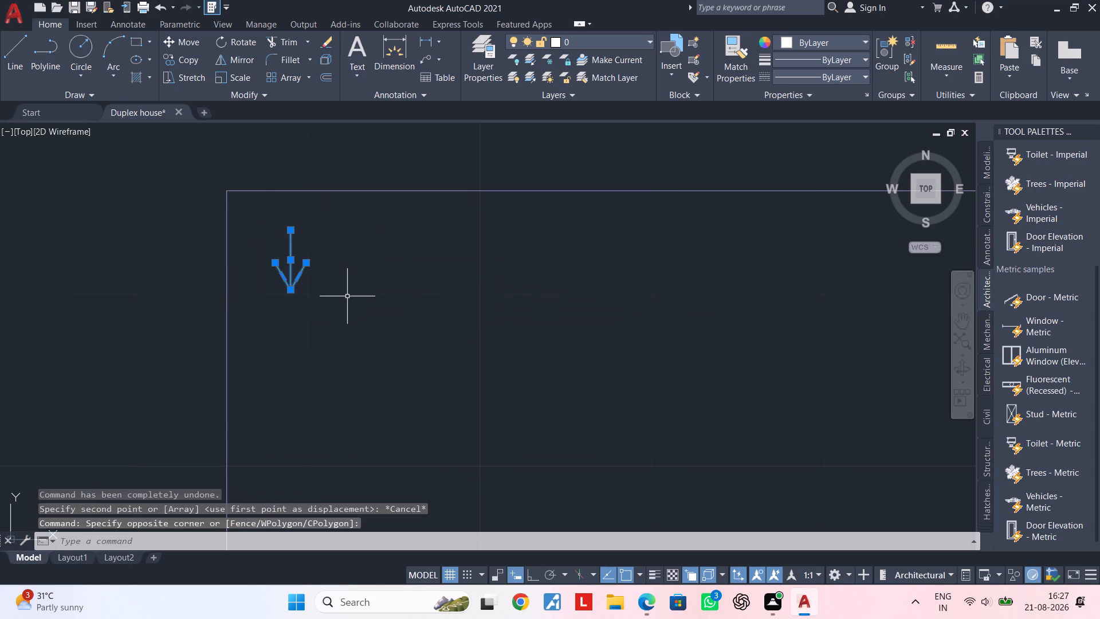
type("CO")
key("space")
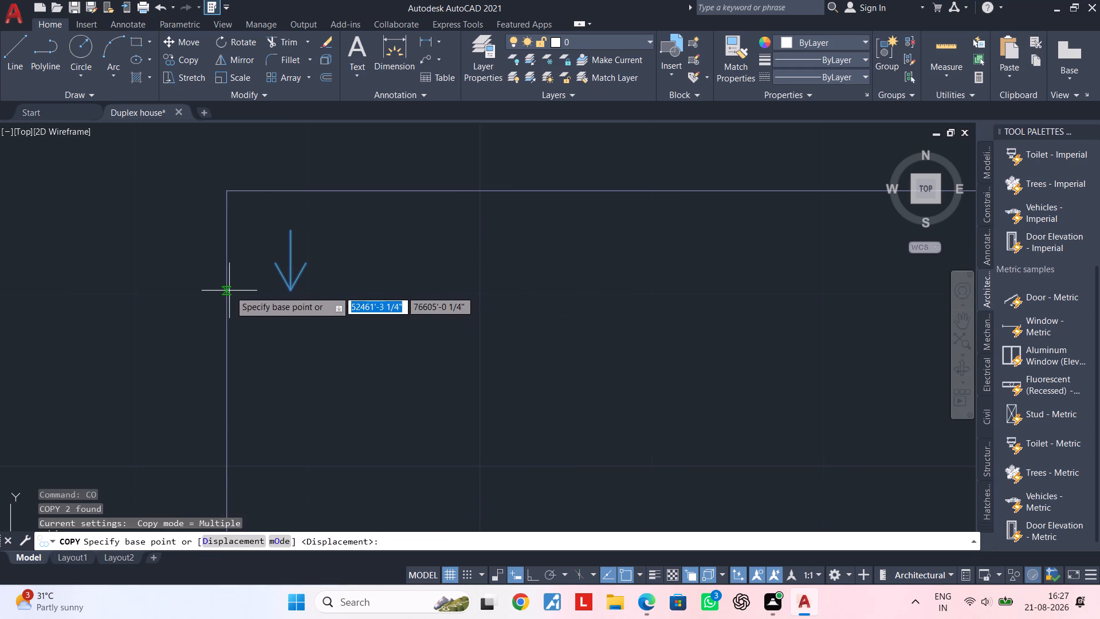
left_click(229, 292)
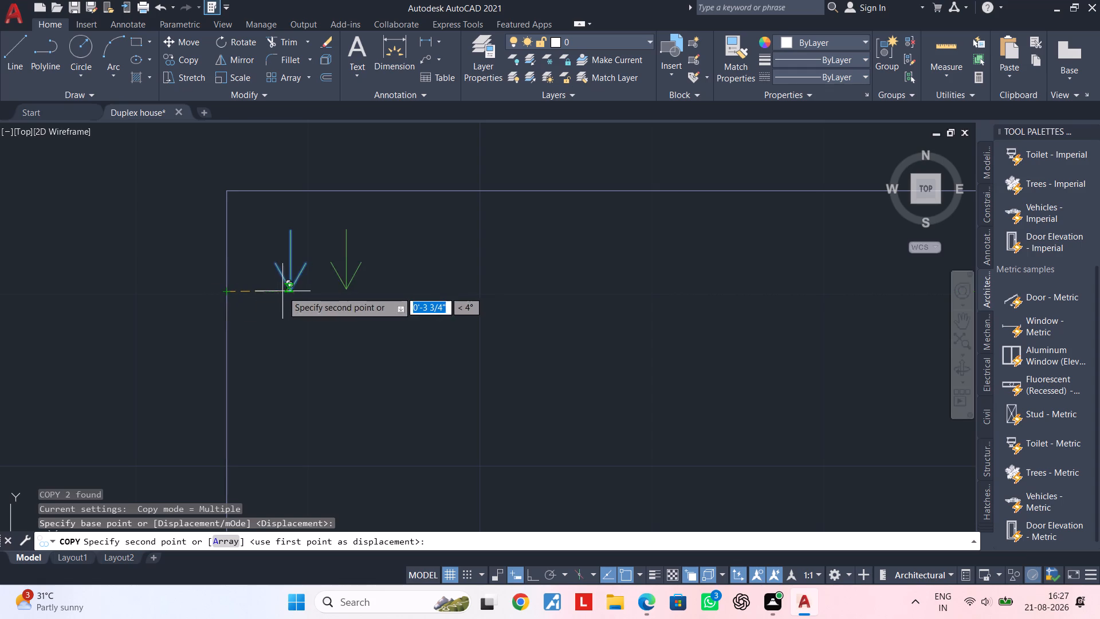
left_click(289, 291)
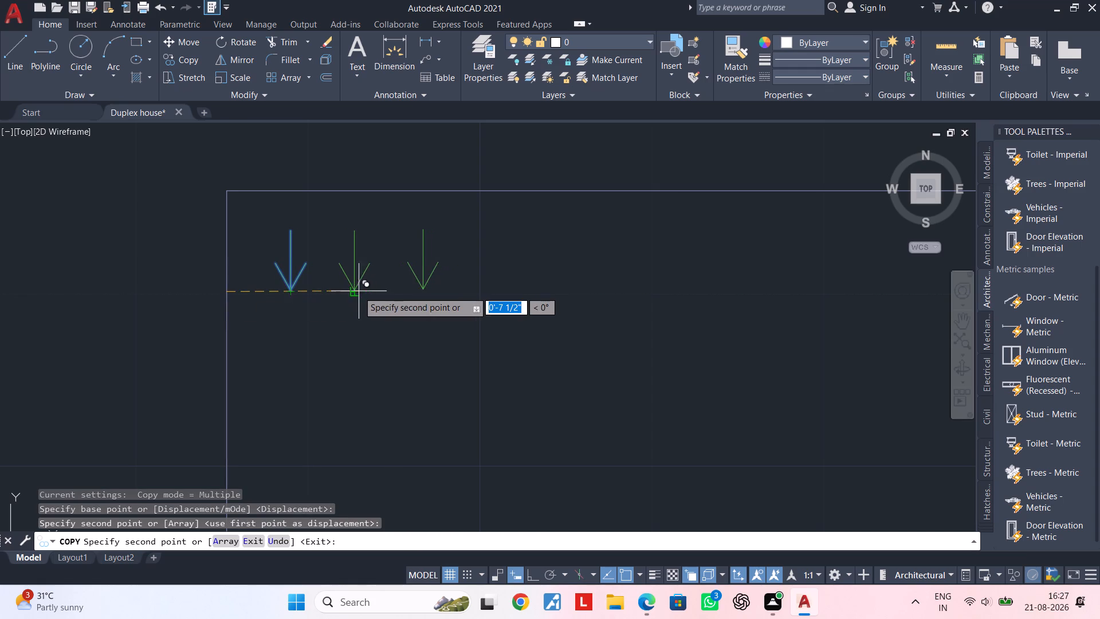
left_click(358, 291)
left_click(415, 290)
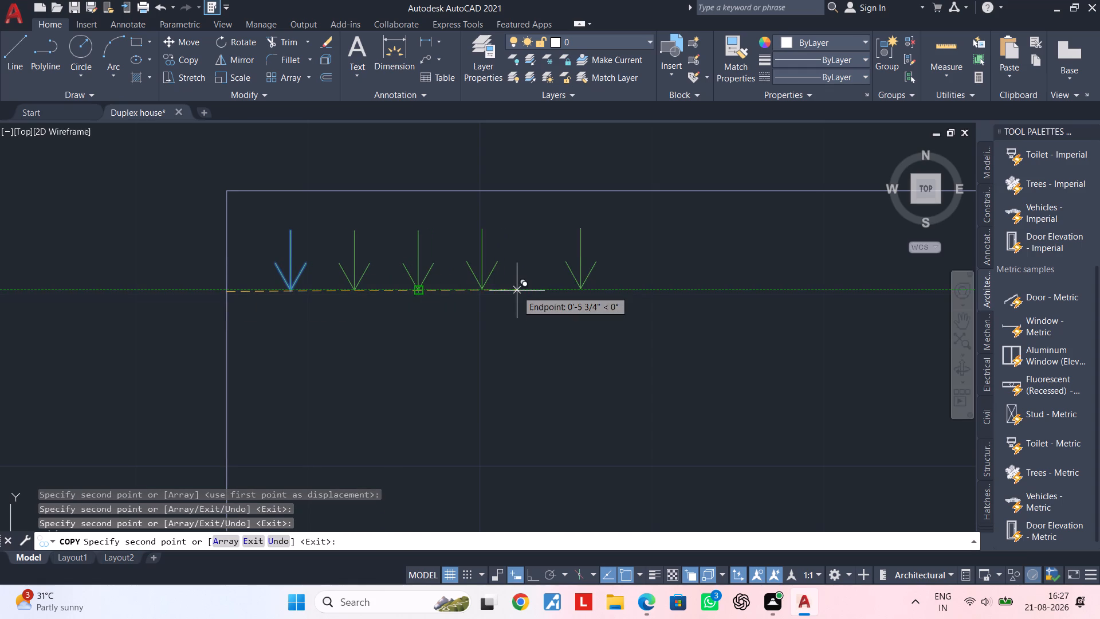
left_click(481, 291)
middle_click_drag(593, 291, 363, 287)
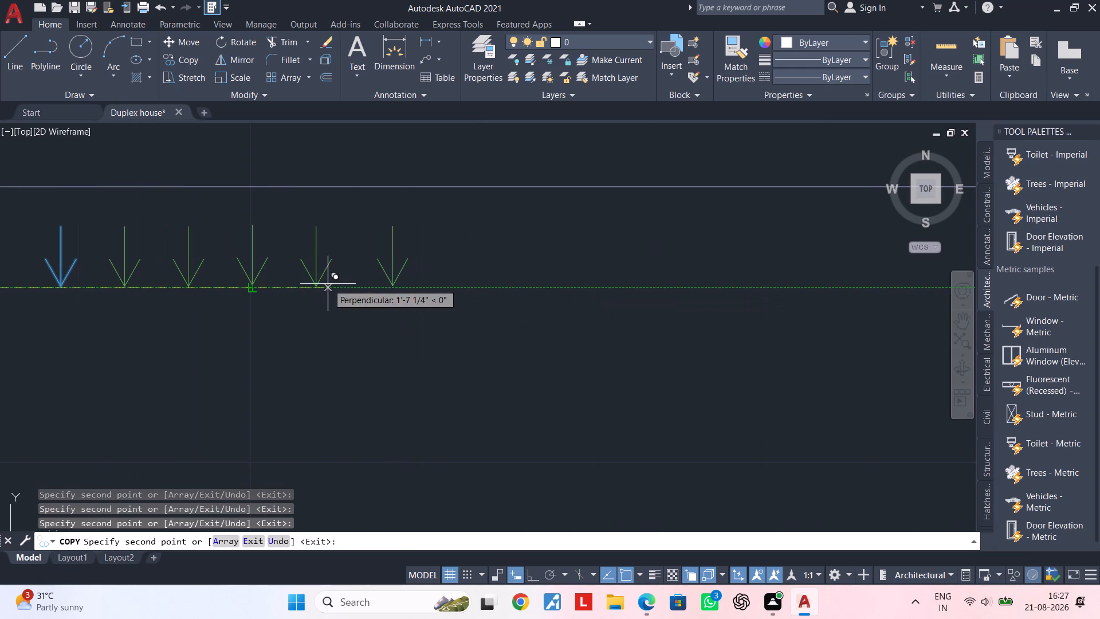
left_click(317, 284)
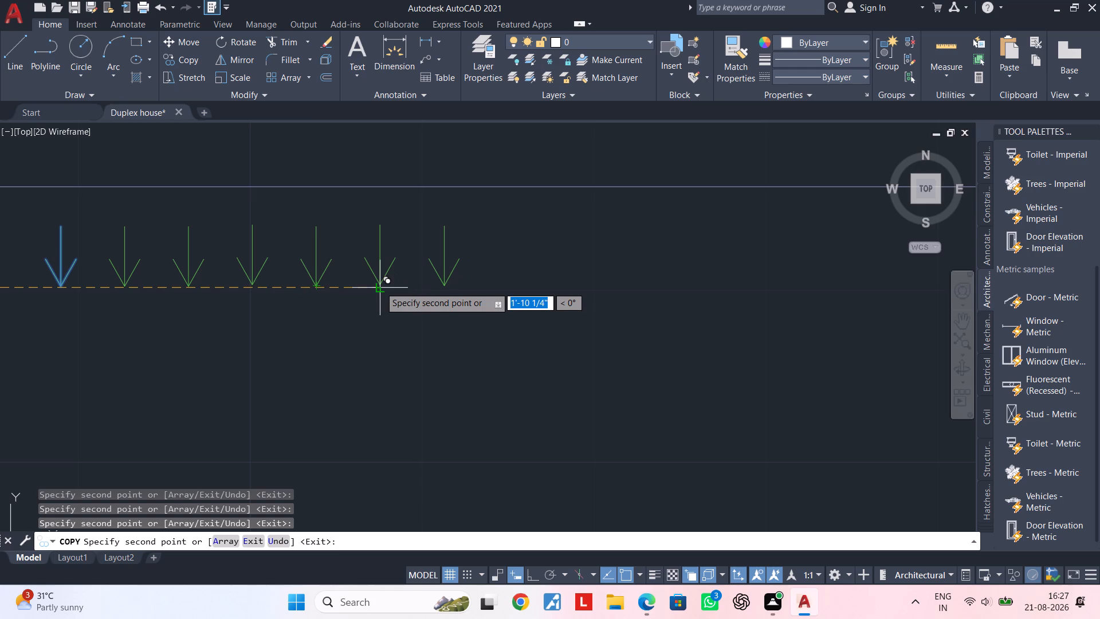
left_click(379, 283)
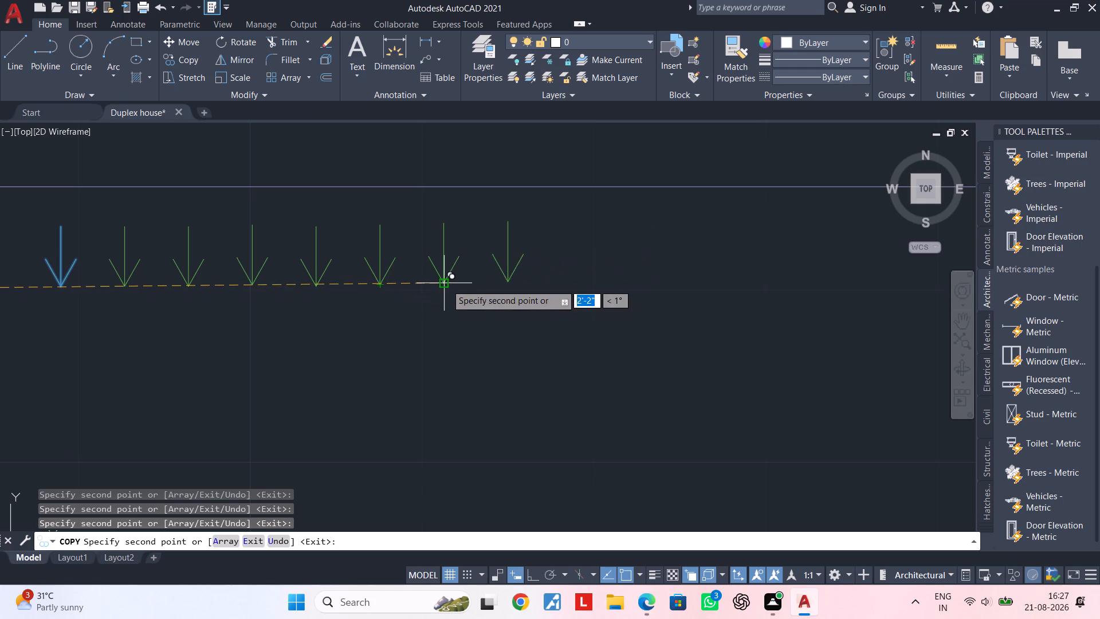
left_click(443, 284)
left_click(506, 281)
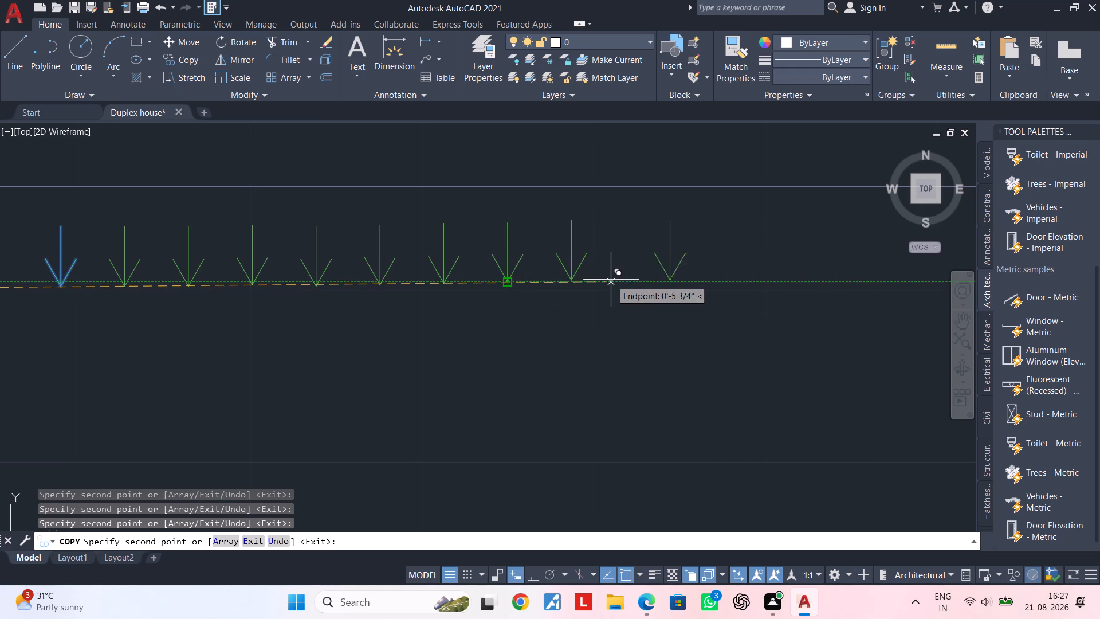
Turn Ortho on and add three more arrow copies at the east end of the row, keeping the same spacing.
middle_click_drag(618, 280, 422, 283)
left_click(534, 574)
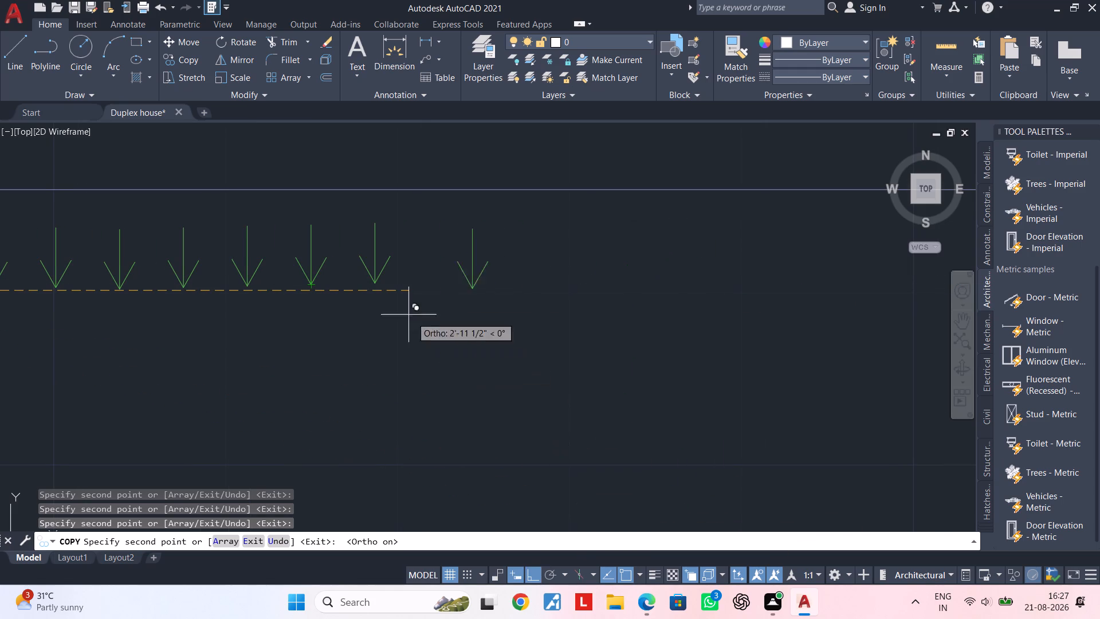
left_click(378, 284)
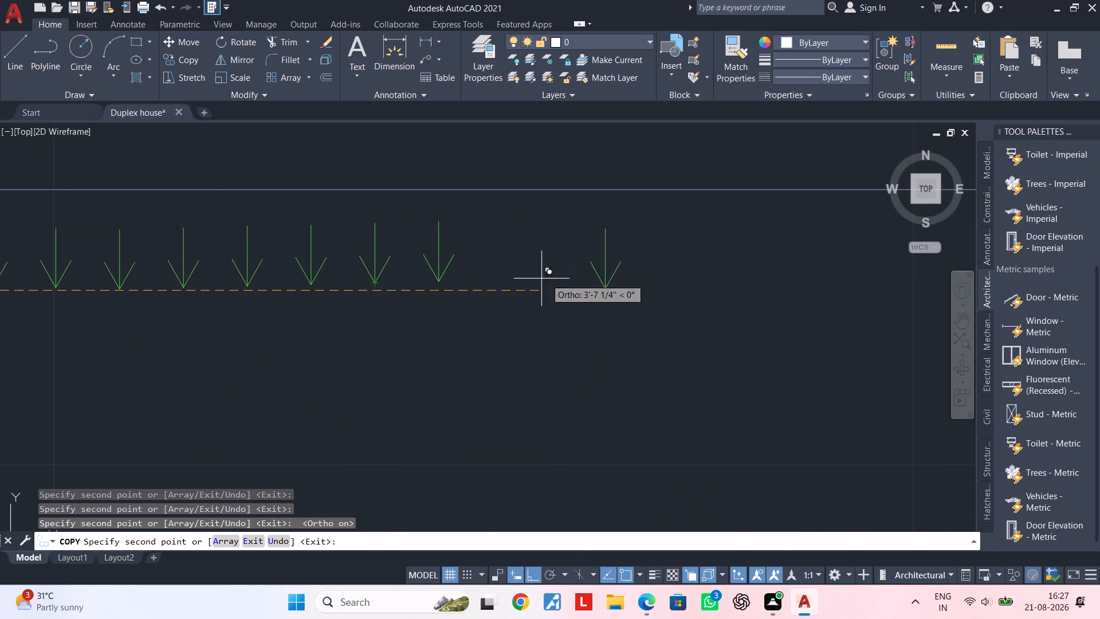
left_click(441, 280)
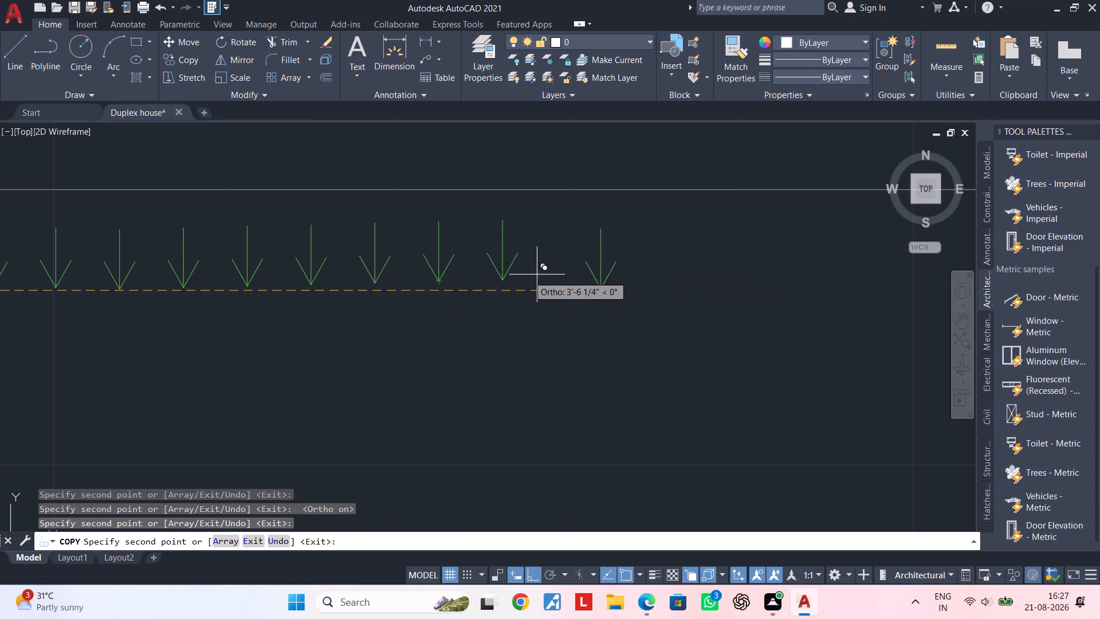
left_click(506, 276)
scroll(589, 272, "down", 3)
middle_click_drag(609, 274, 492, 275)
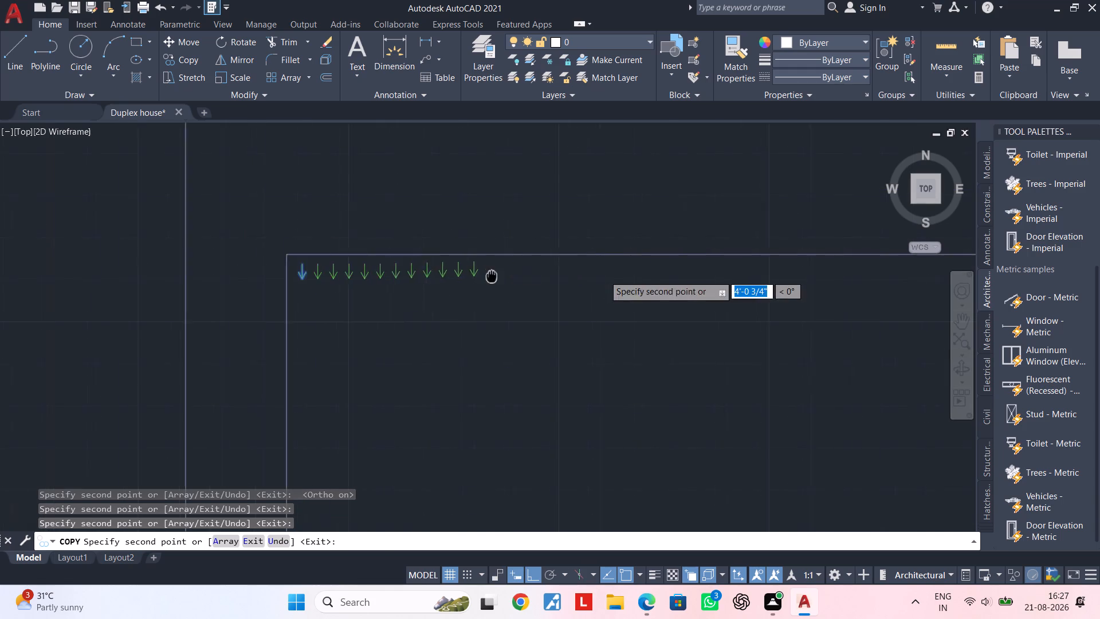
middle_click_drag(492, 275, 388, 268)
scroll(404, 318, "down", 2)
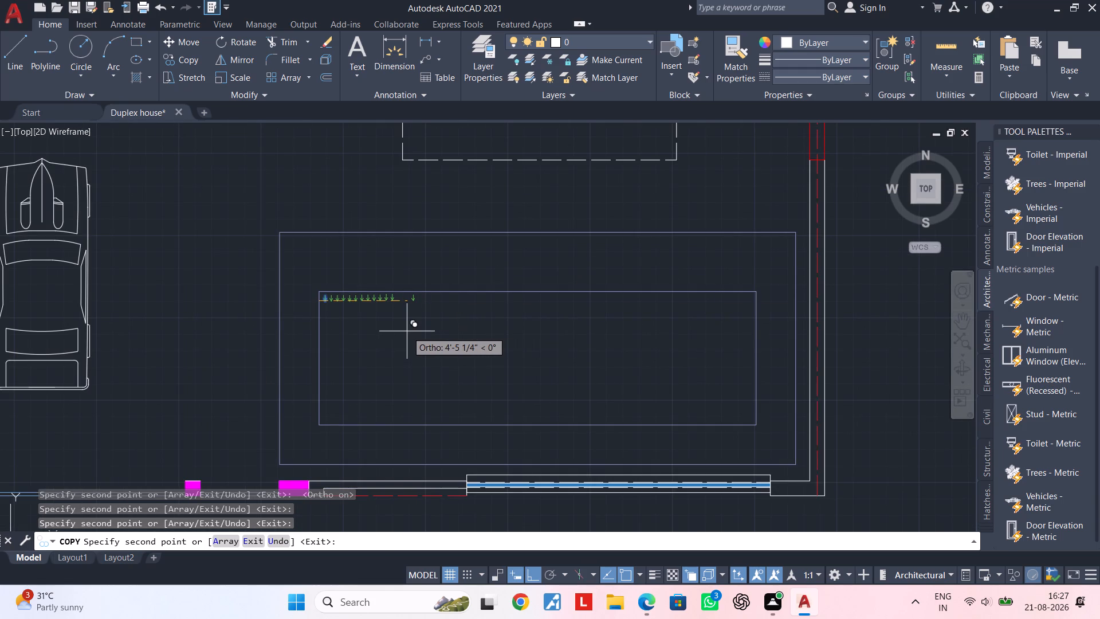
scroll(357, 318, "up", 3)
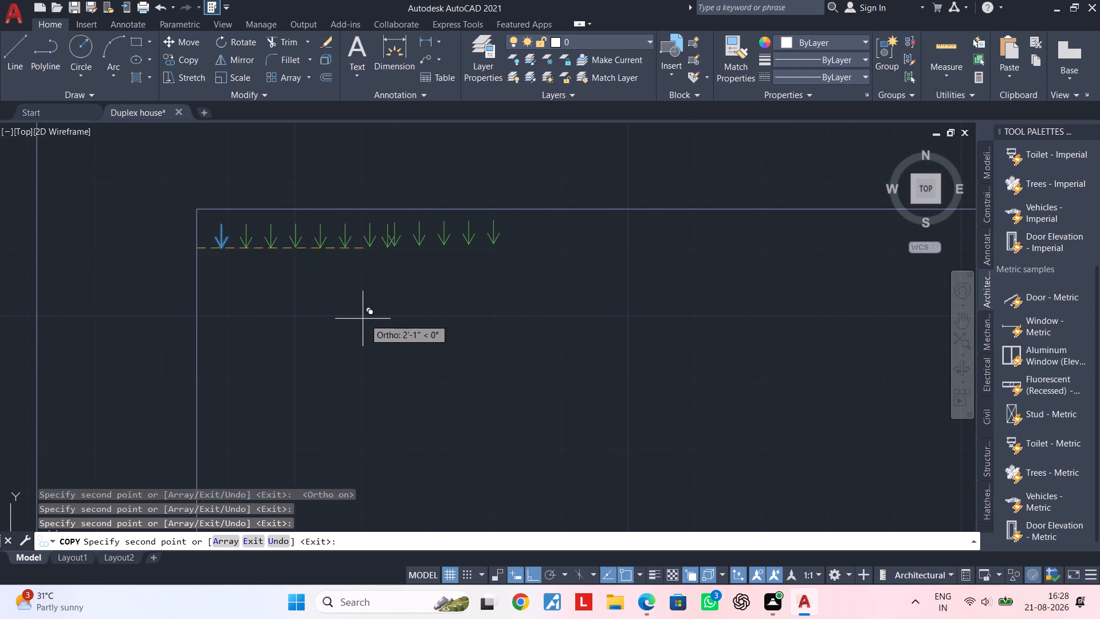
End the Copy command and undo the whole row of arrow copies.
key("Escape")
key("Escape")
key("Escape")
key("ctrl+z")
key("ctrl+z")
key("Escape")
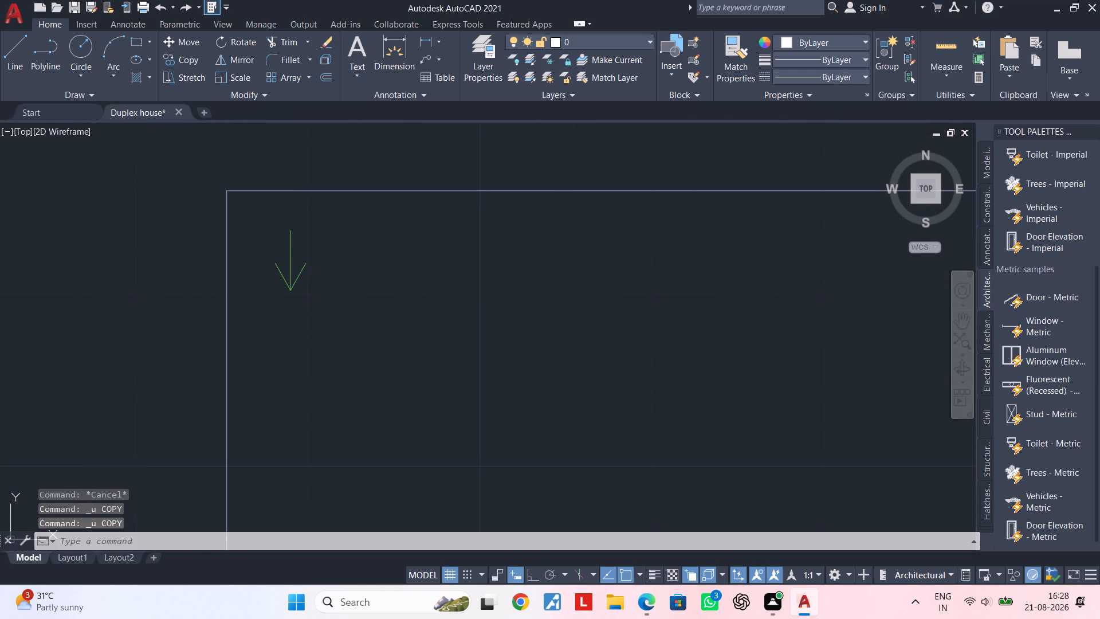
Copy the green arrow in the inner rectangle's northwest corner once eastward by about 11", using its tip as the base point.
scroll(368, 338, "down", 3)
middle_click_drag(395, 335, 281, 296)
key("Escape")
key("Escape")
scroll(264, 295, "up", 1)
scroll(264, 295, "down", 3)
middle_click_drag(297, 306, 310, 291)
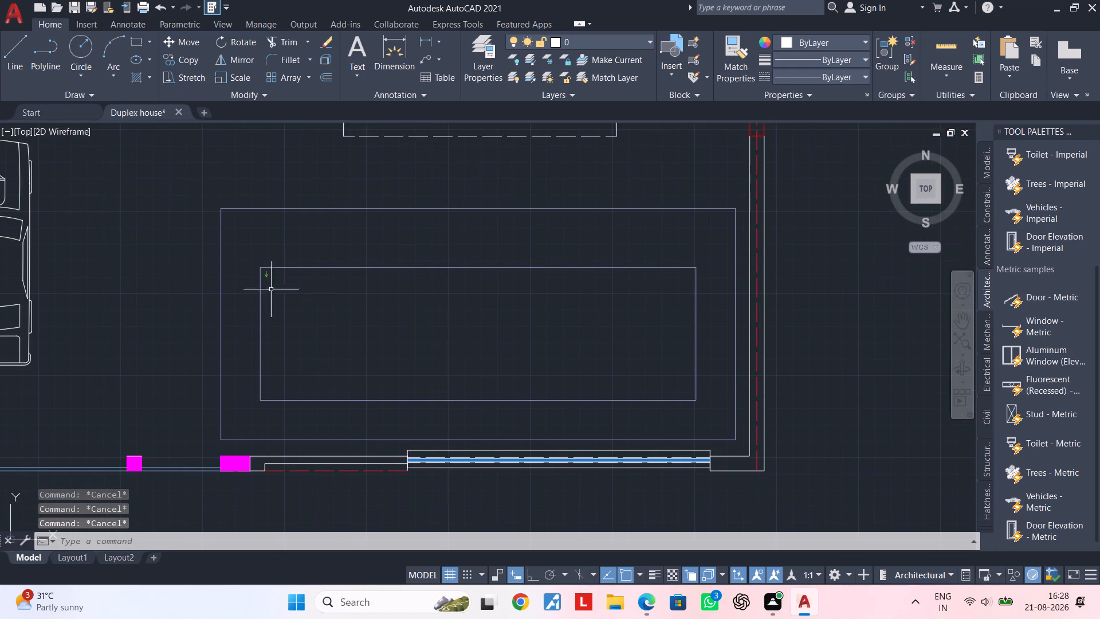
scroll(237, 277, "up", 2)
scroll(299, 287, "up", 2)
middle_click_drag(311, 283, 290, 302)
scroll(305, 299, "up", 1)
left_click_drag(349, 288, 296, 276)
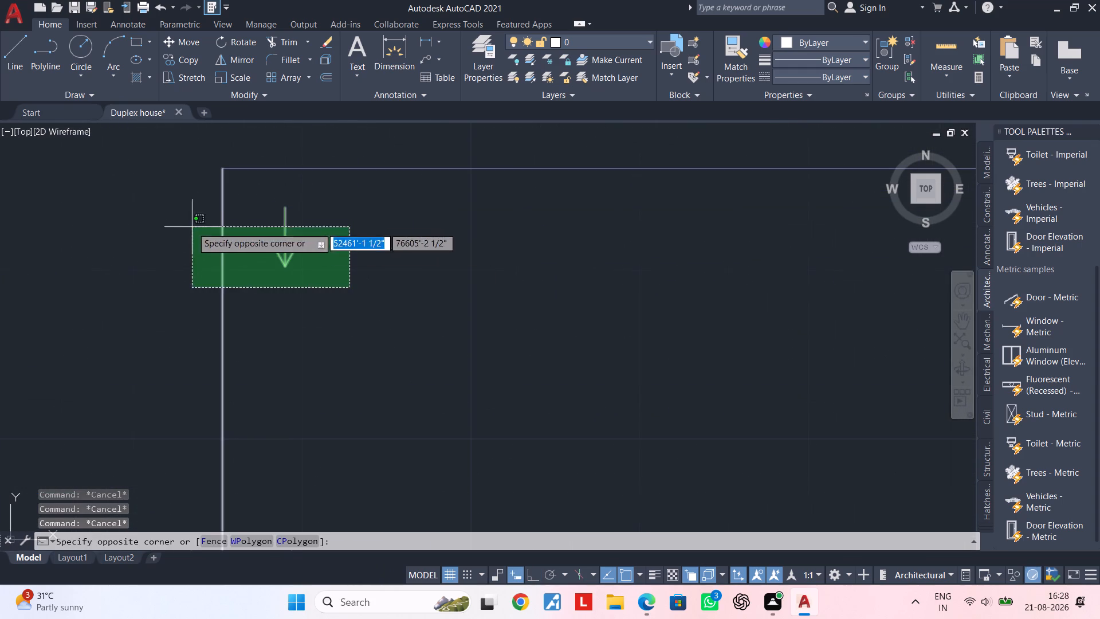
left_click(248, 193)
type("CO")
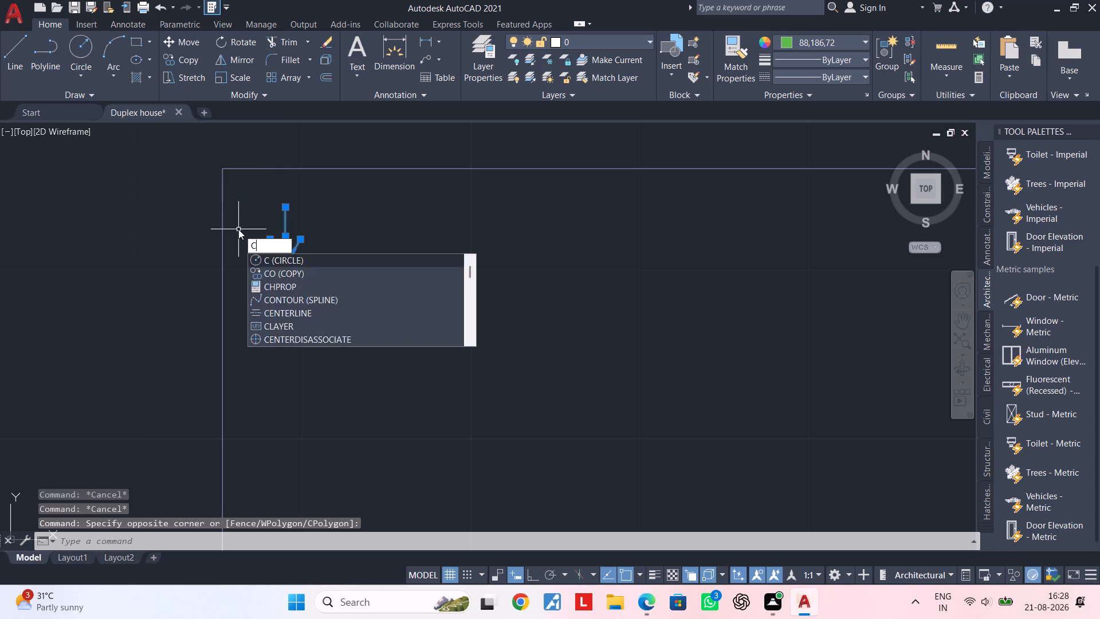
key("space")
left_click(284, 268)
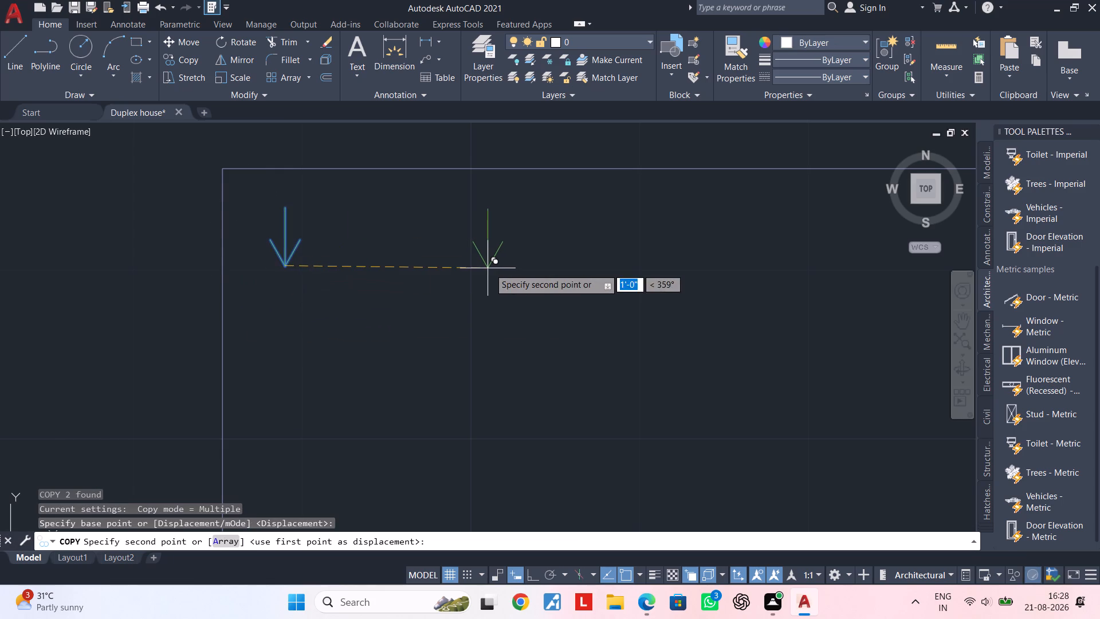
left_click(473, 265)
scroll(537, 276, "down", 4)
middle_click_drag(603, 287, 451, 287)
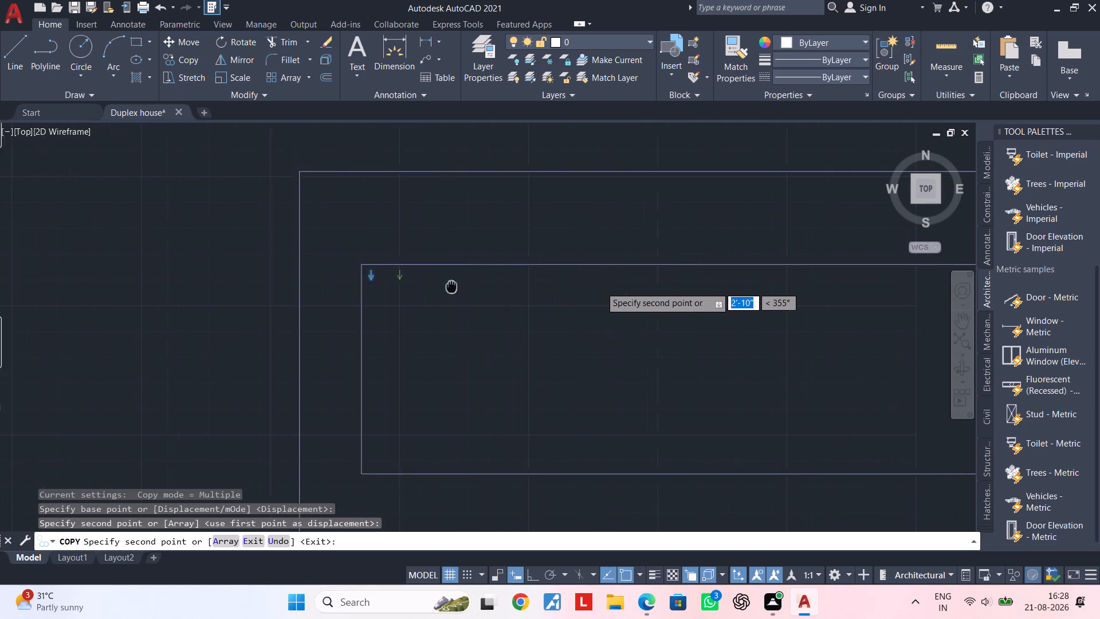
middle_click_drag(451, 287, 356, 287)
scroll(337, 284, "up", 2)
key("Escape")
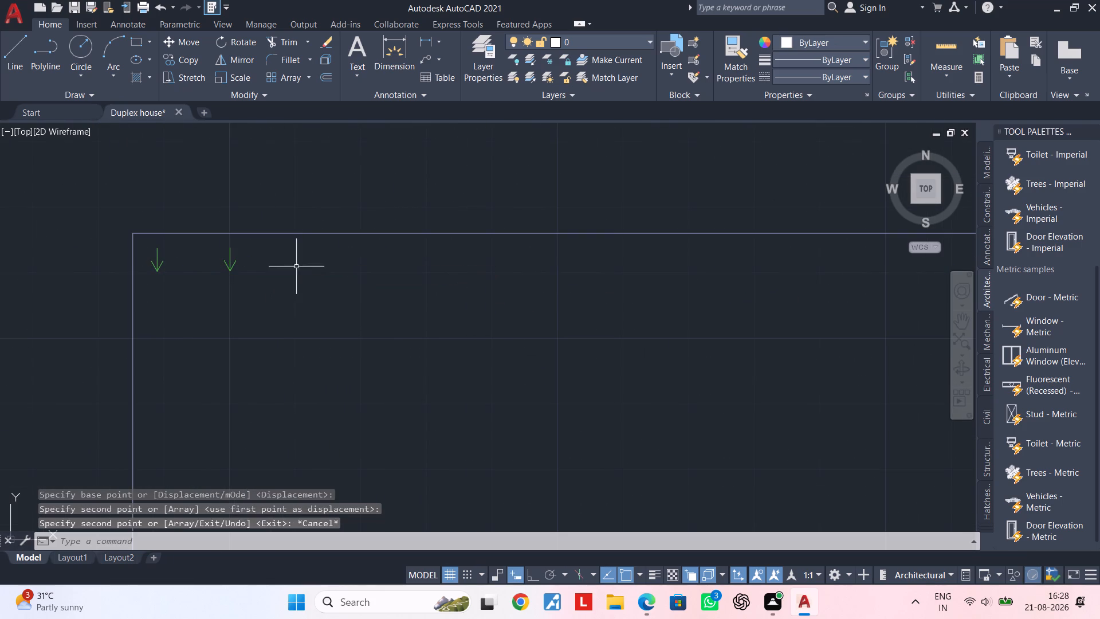
key("Escape")
Turn Ortho on.
left_click(529, 571)
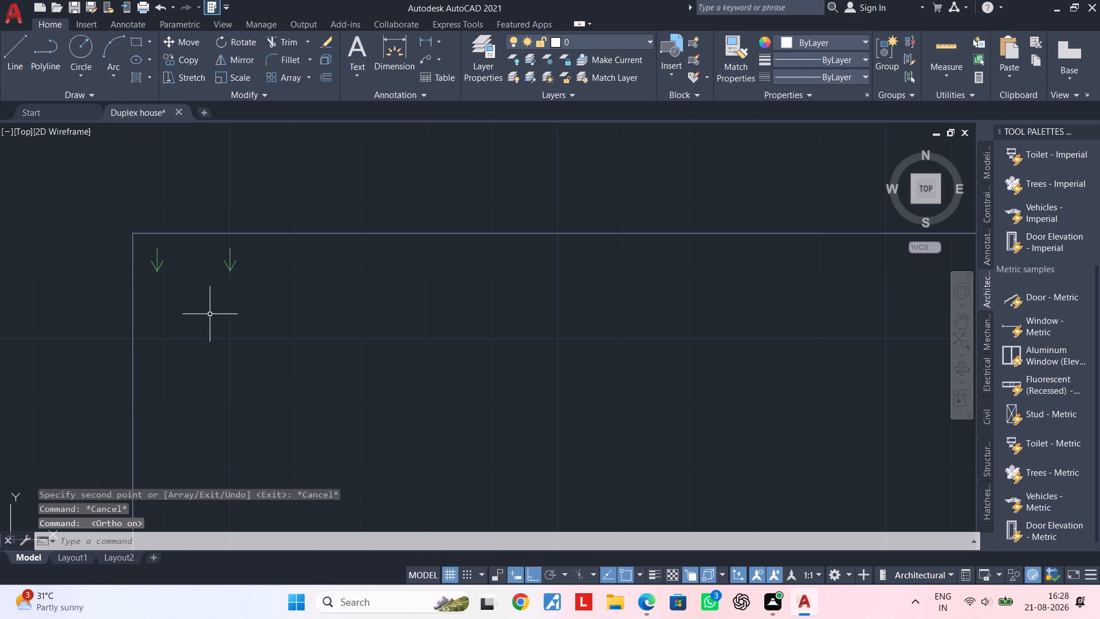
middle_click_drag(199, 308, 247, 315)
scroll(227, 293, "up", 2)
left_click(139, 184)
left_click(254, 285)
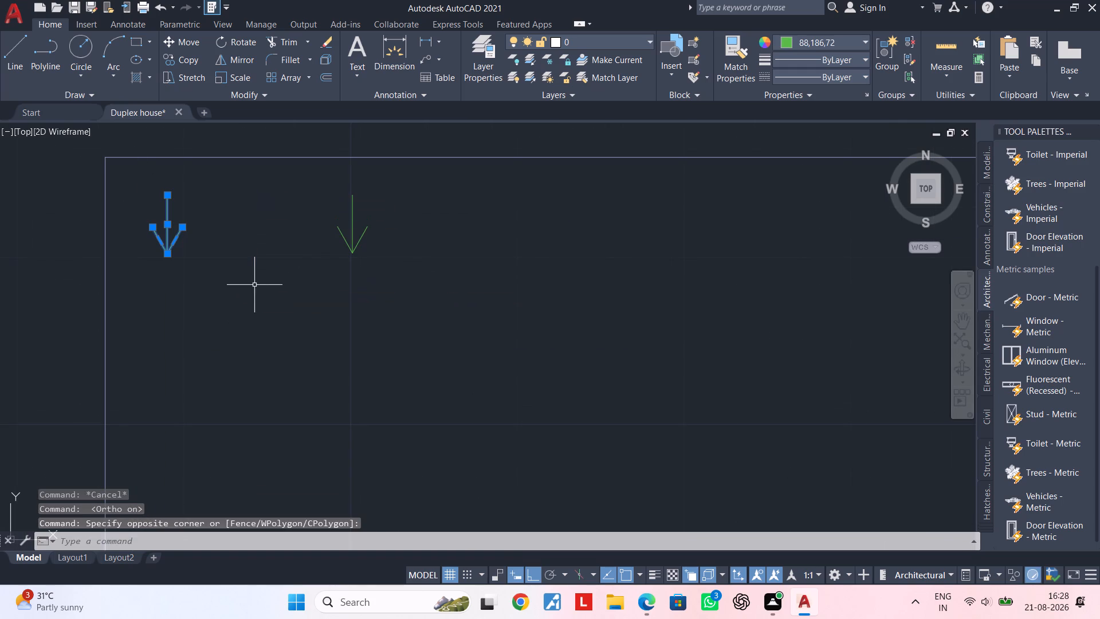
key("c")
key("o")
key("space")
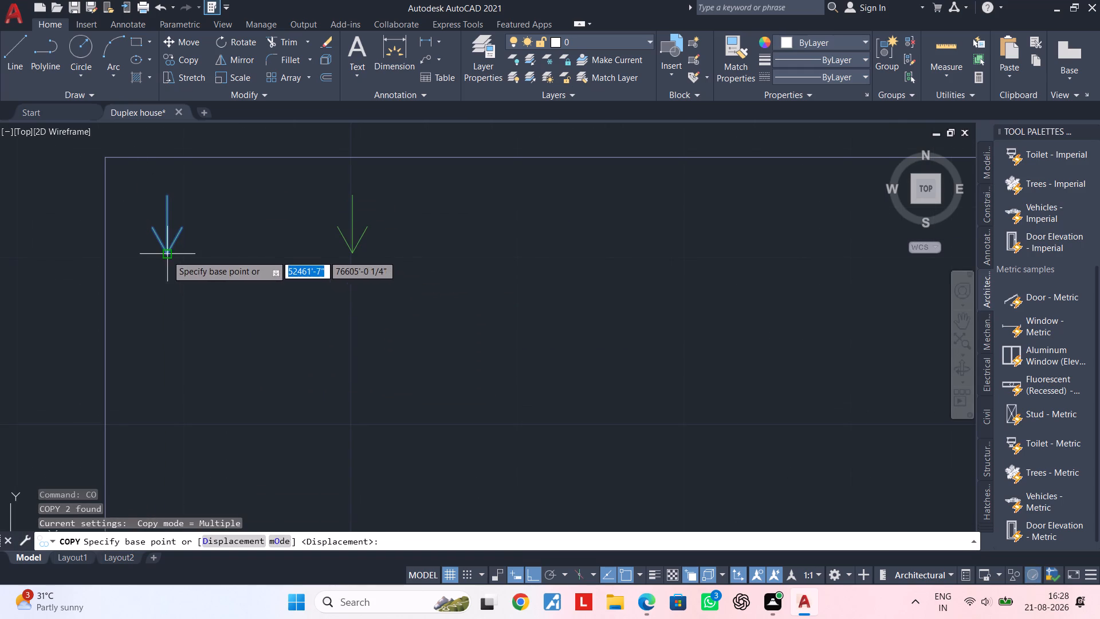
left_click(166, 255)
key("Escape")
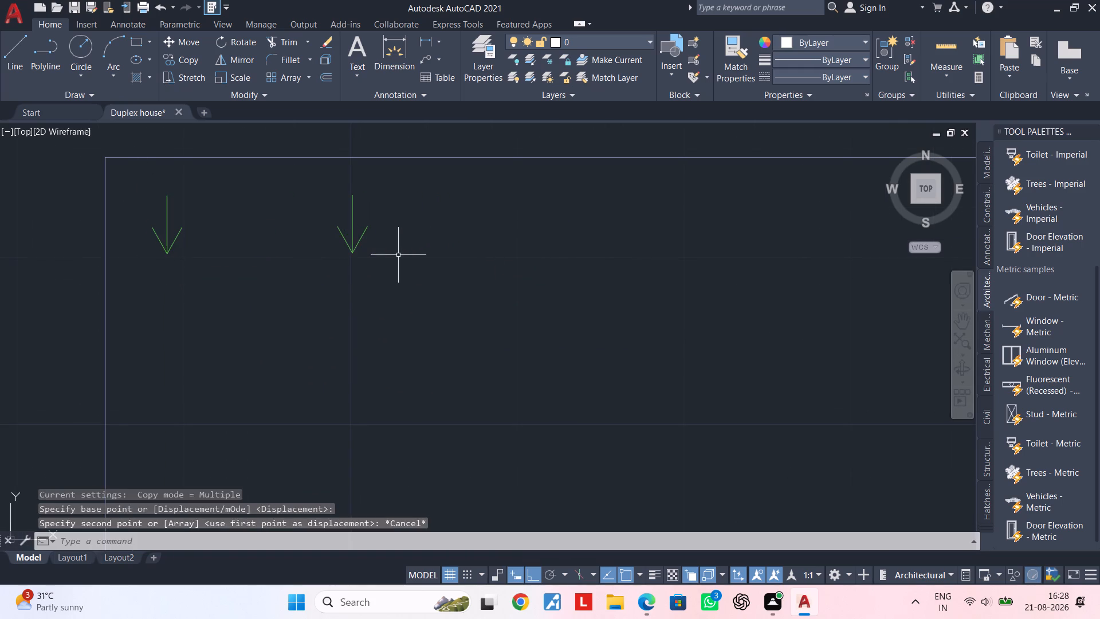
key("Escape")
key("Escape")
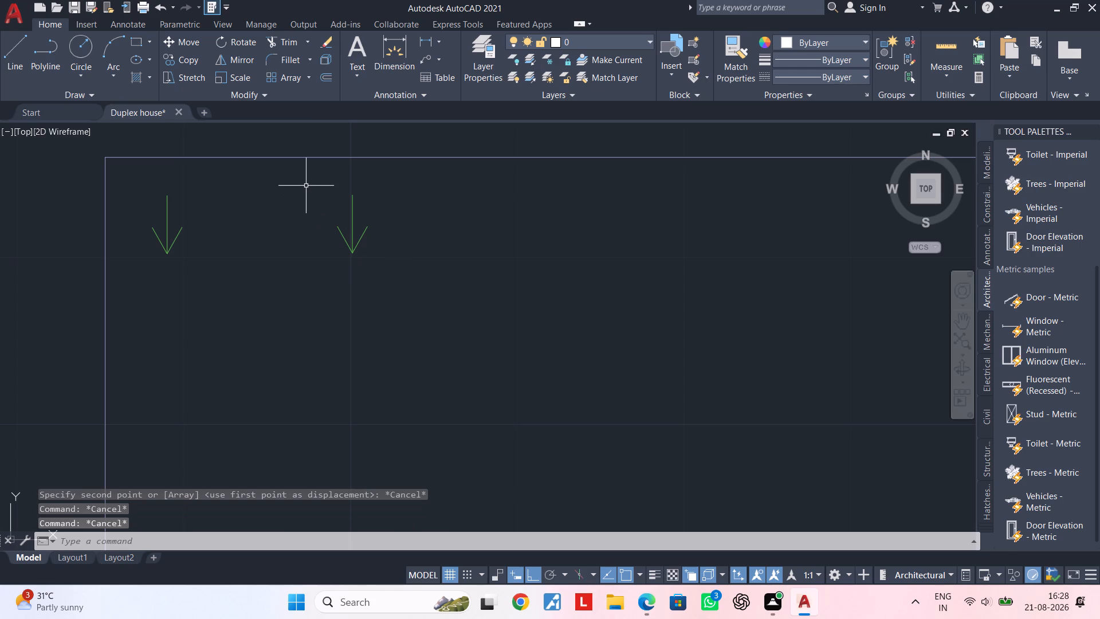
Copy the second arrow six times eastward at about 11" spacing, with the first arrow's tip as base point and each preceding tip as target.
left_click_drag(305, 186, 329, 199)
left_click(462, 280)
key("c")
key("o")
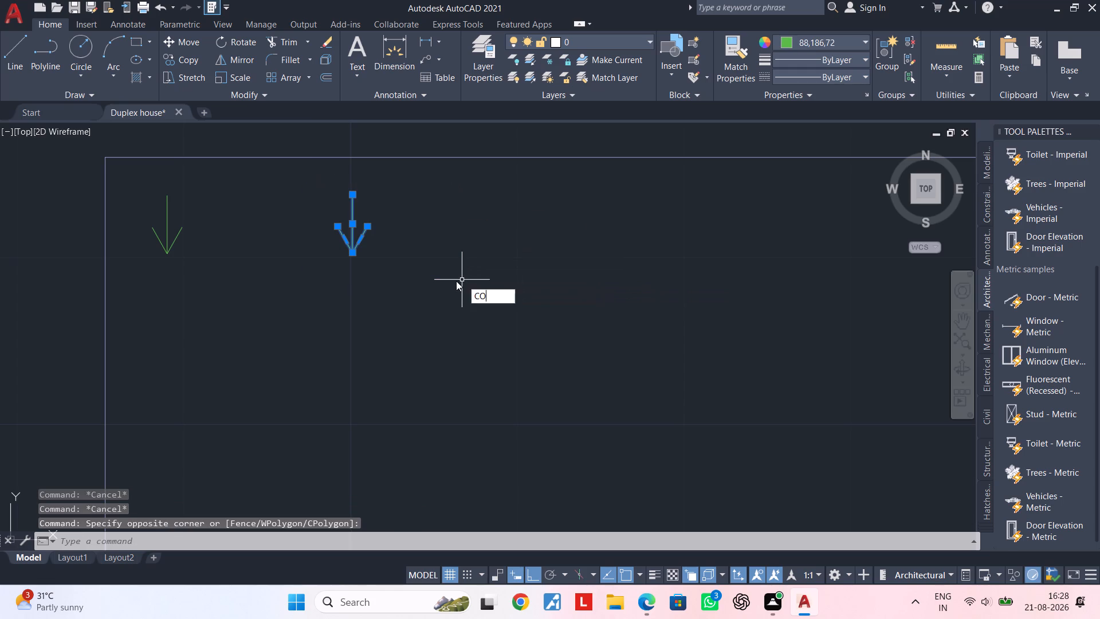
key("space")
left_click(169, 254)
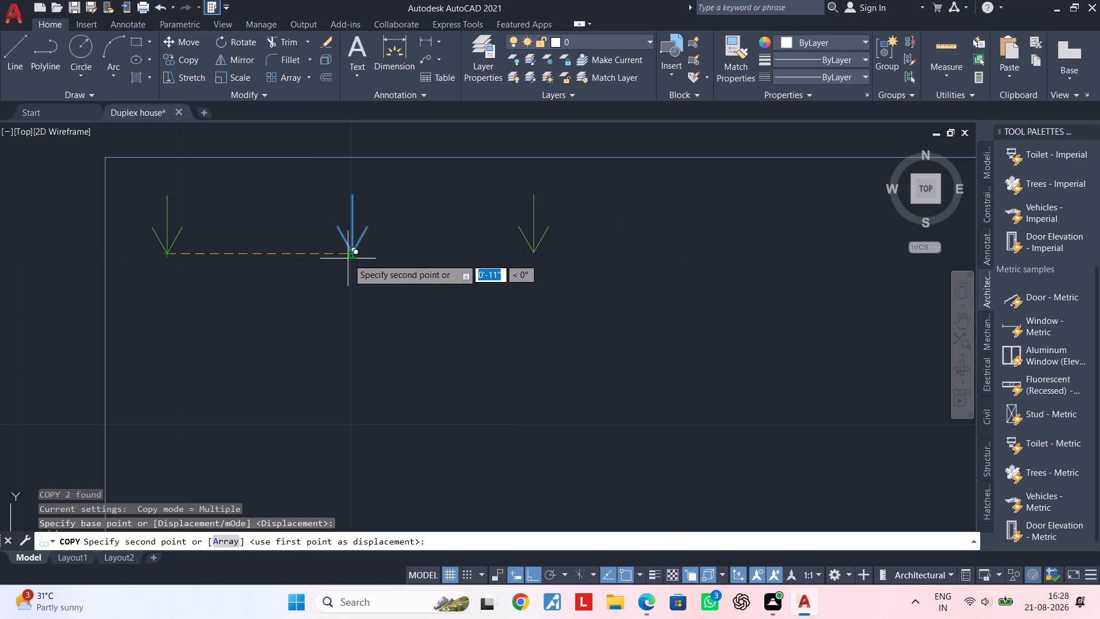
left_click(352, 253)
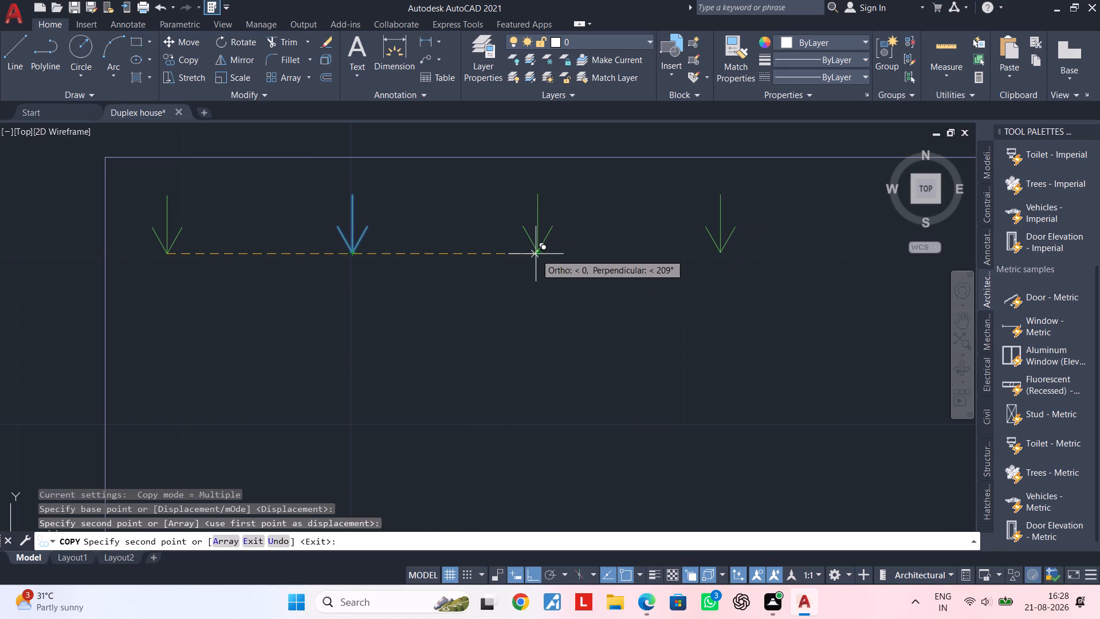
left_click(537, 255)
middle_click_drag(675, 258, 306, 254)
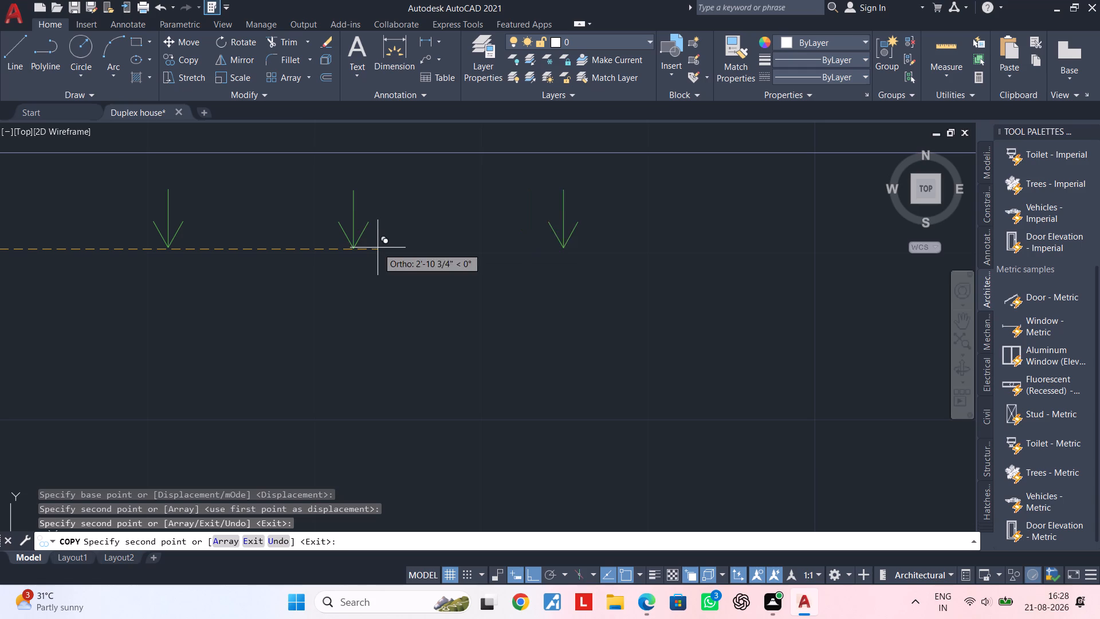
left_click_drag(354, 246, 359, 248)
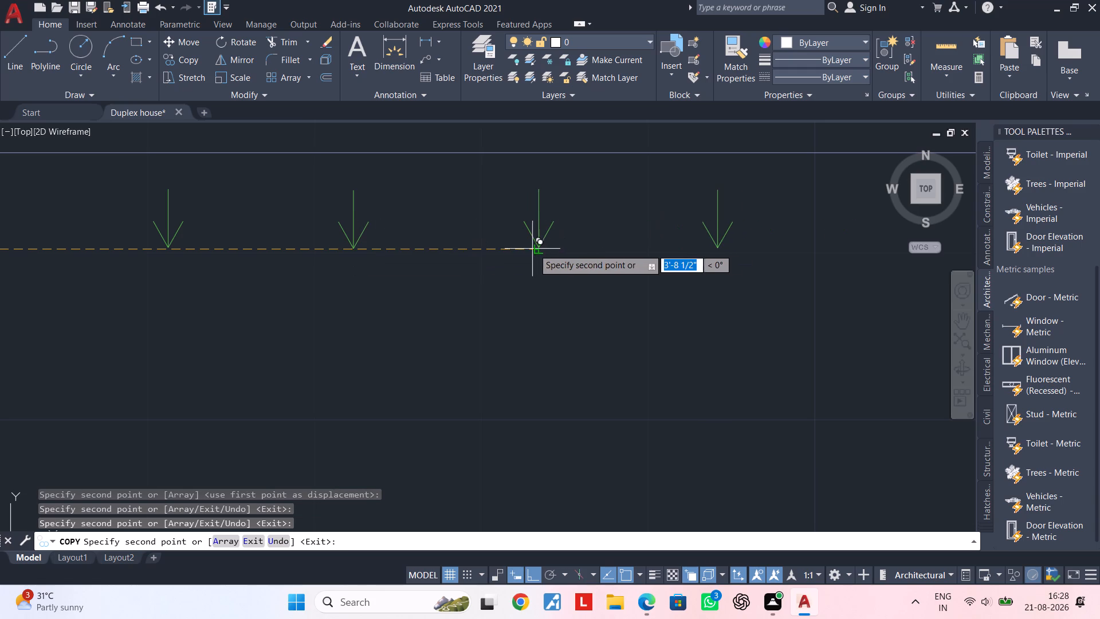
left_click(538, 249)
middle_click_drag(745, 246, 384, 285)
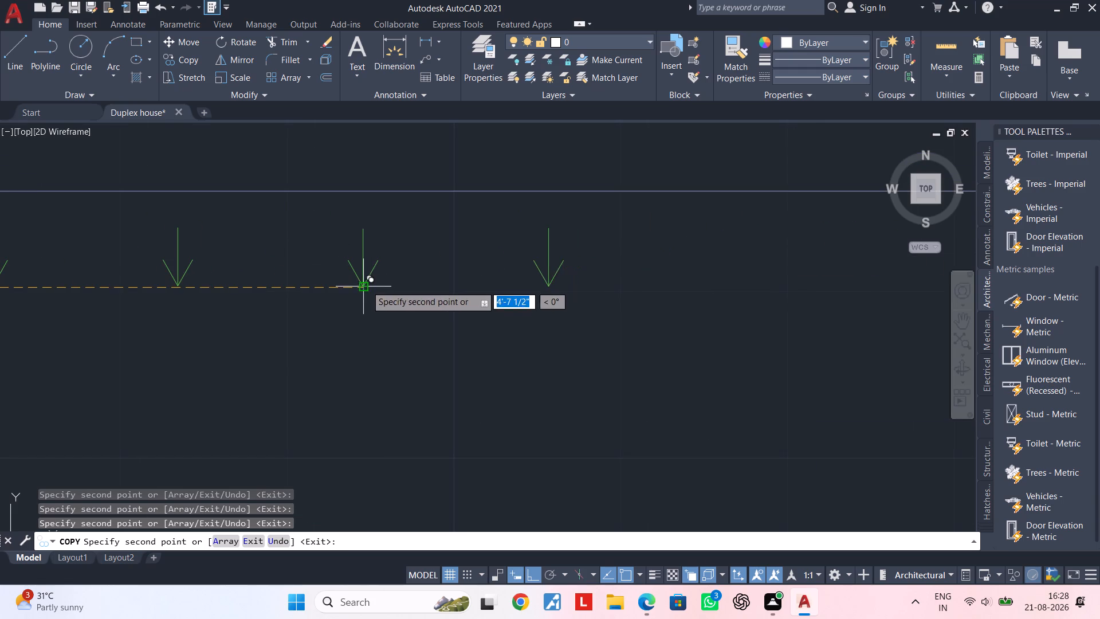
left_click(366, 285)
left_click(565, 285)
Extend the arrow row with six more copies eastward, placing each from the previous arrow's tip at about 11" spacing.
scroll(677, 273, "down", 1)
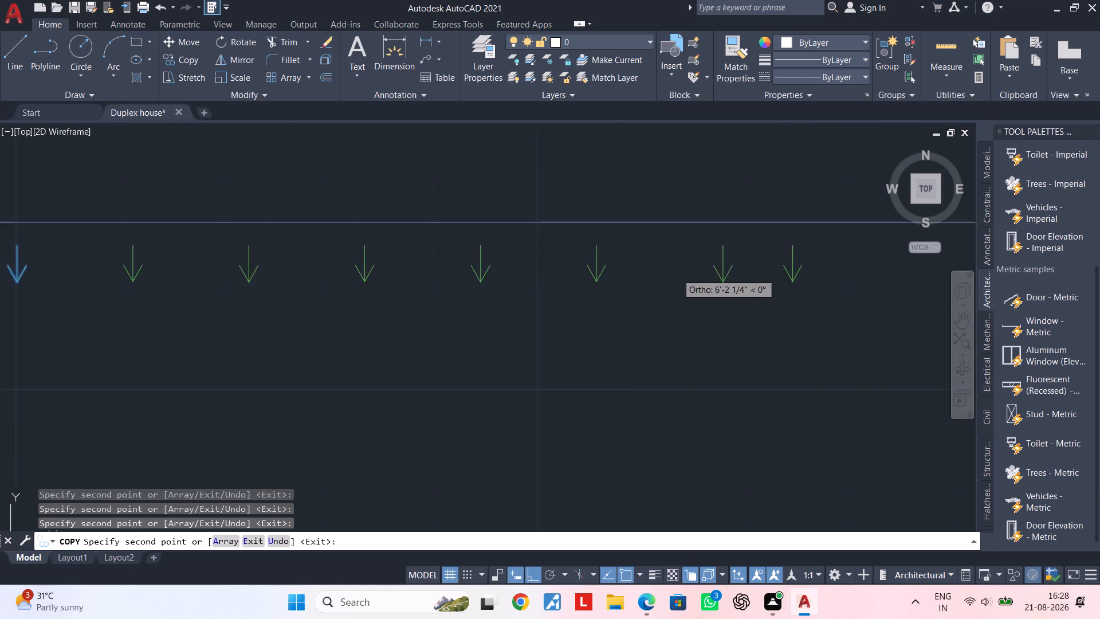
scroll(677, 273, "down", 1)
middle_click_drag(678, 273, 422, 295)
scroll(453, 301, "up", 3)
left_click(430, 300)
middle_click_drag(666, 288, 351, 302)
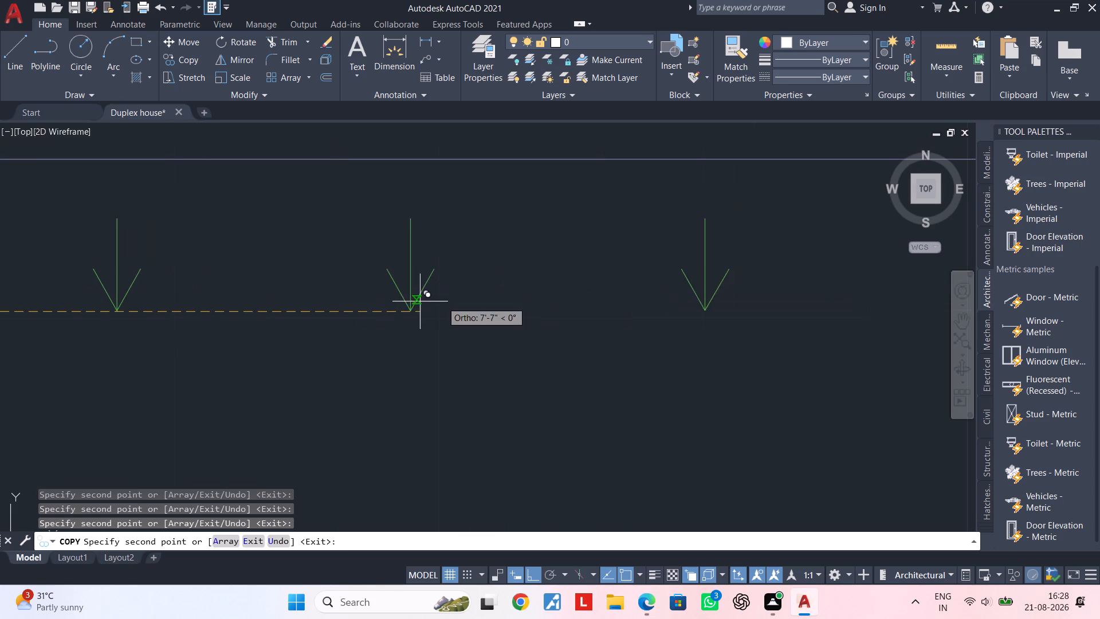
left_click(409, 309)
middle_click_drag(691, 295, 330, 301)
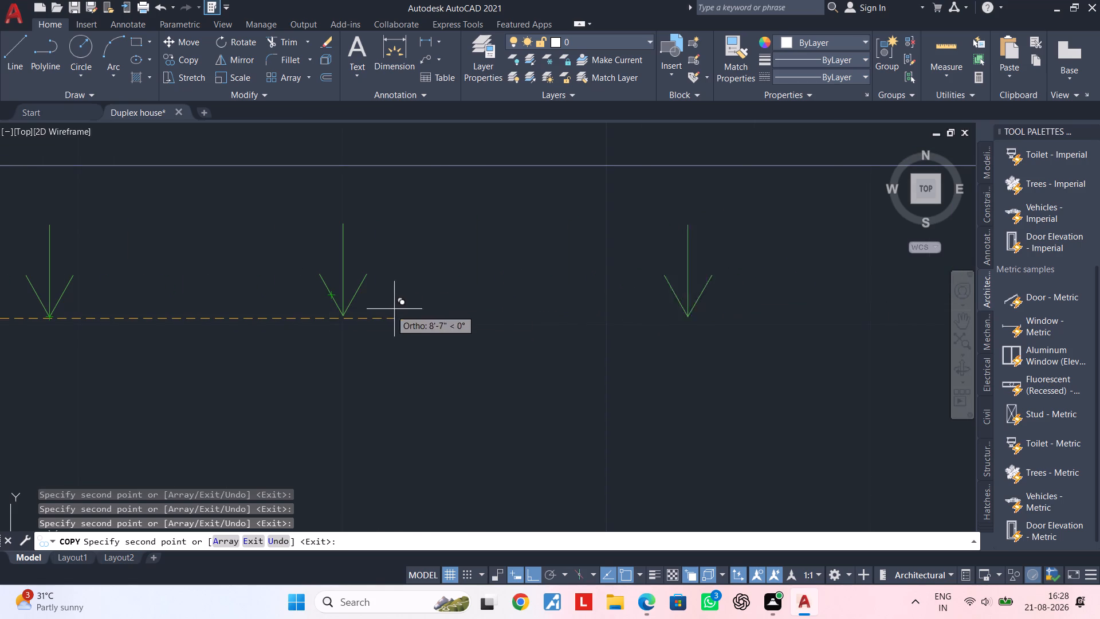
left_click(342, 315)
scroll(692, 289, "down", 1)
middle_click_drag(691, 289, 456, 299)
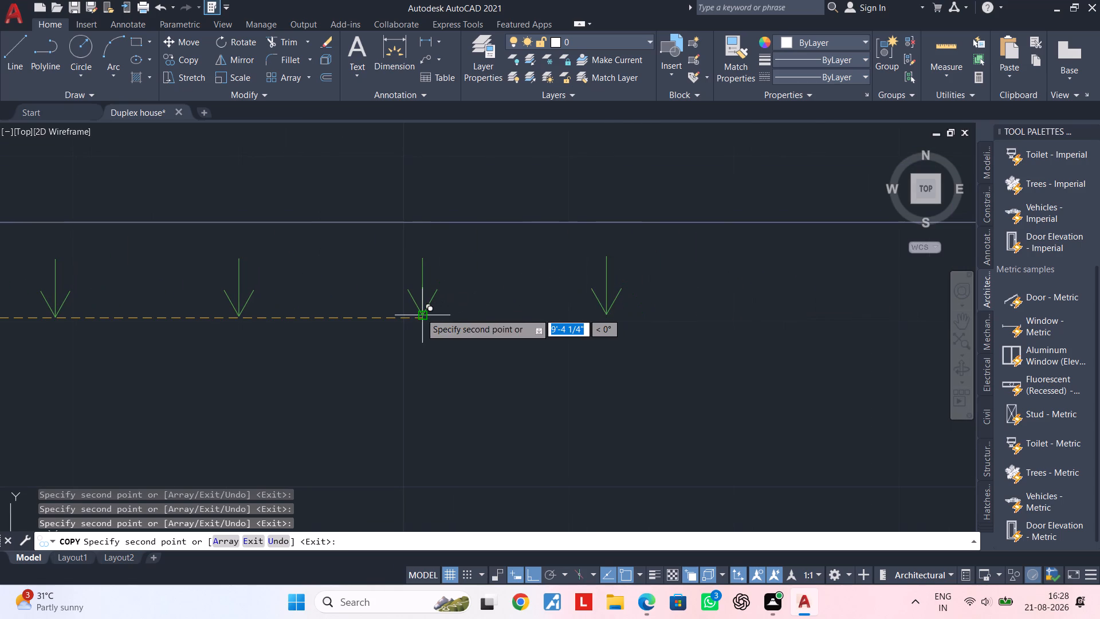
left_click_drag(421, 313, 430, 313)
middle_click_drag(793, 289, 565, 301)
left_click(374, 324)
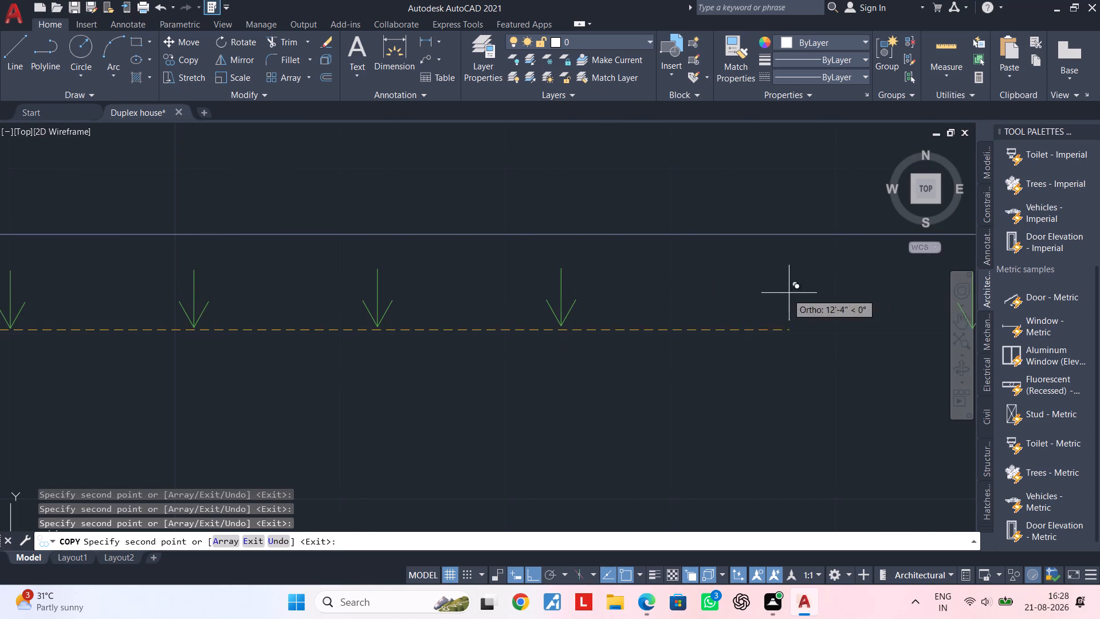
left_click(560, 327)
Add five more arrow copies eastward along the inner rectangle's north edge at the same spacing of about 11".
middle_click_drag(845, 300, 463, 300)
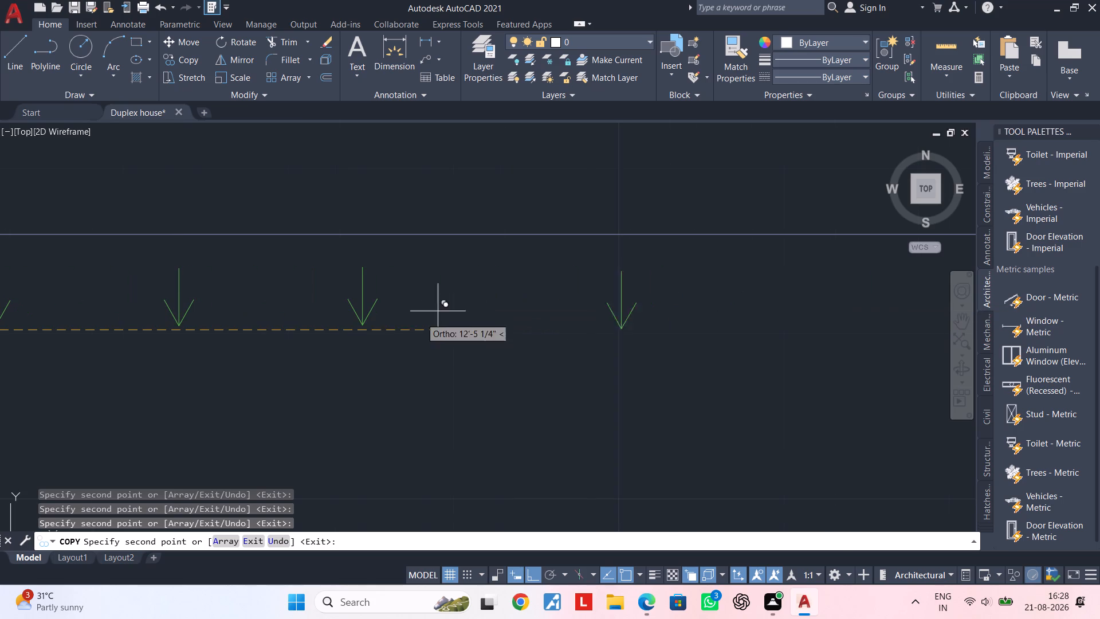
left_click(360, 327)
left_click(547, 326)
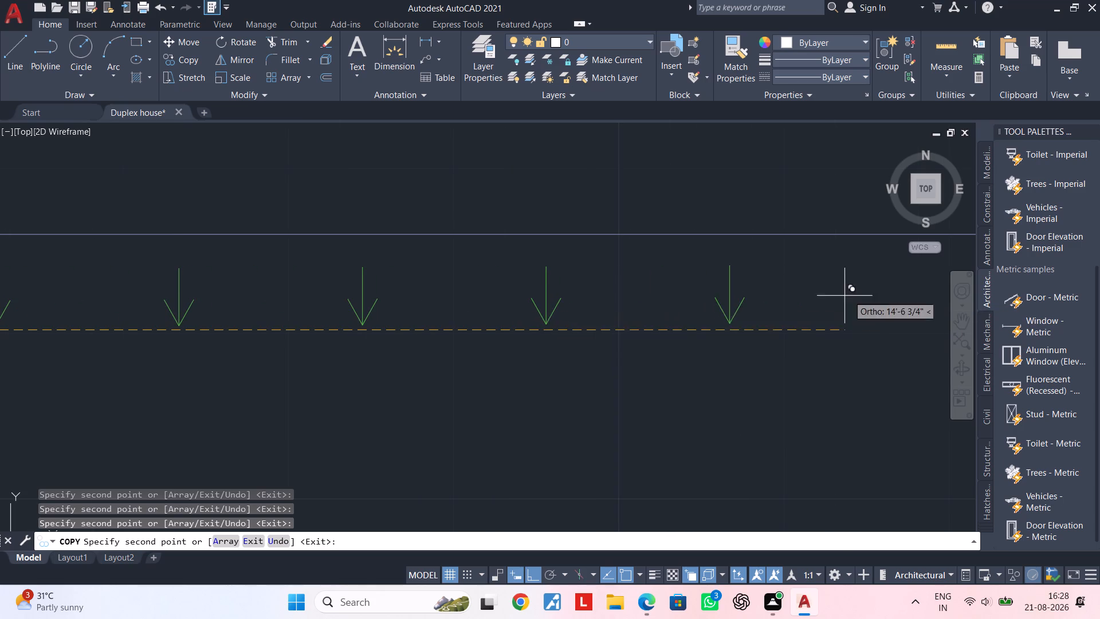
scroll(853, 295, "down", 1)
middle_click_drag(831, 298, 541, 300)
left_click(481, 318)
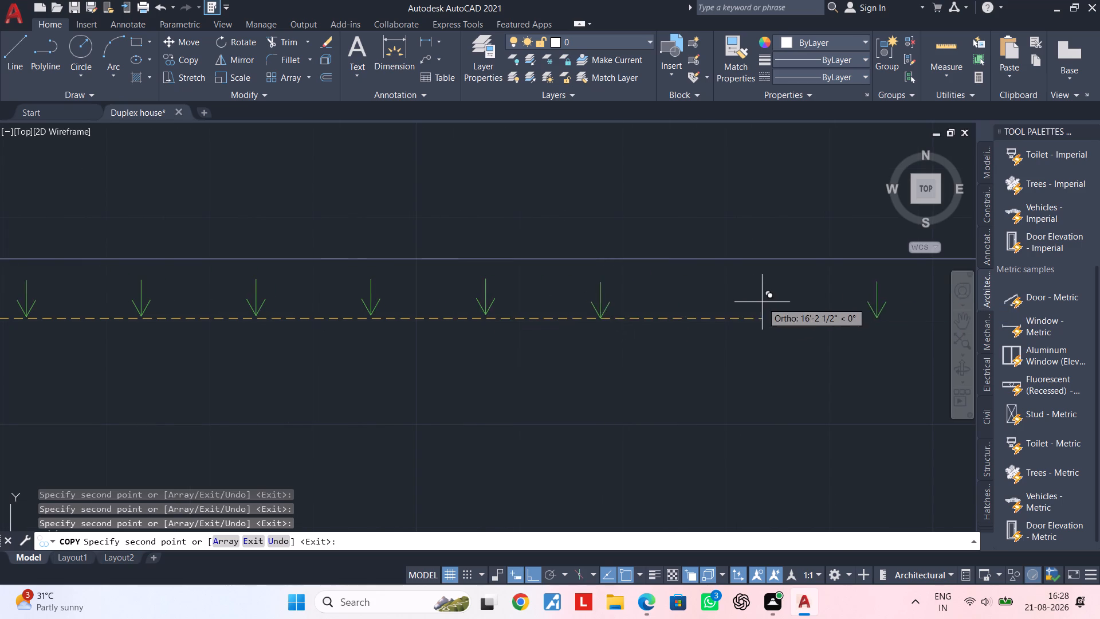
scroll(763, 301, "down", 2)
middle_click_drag(761, 301, 473, 300)
scroll(450, 304, "up", 2)
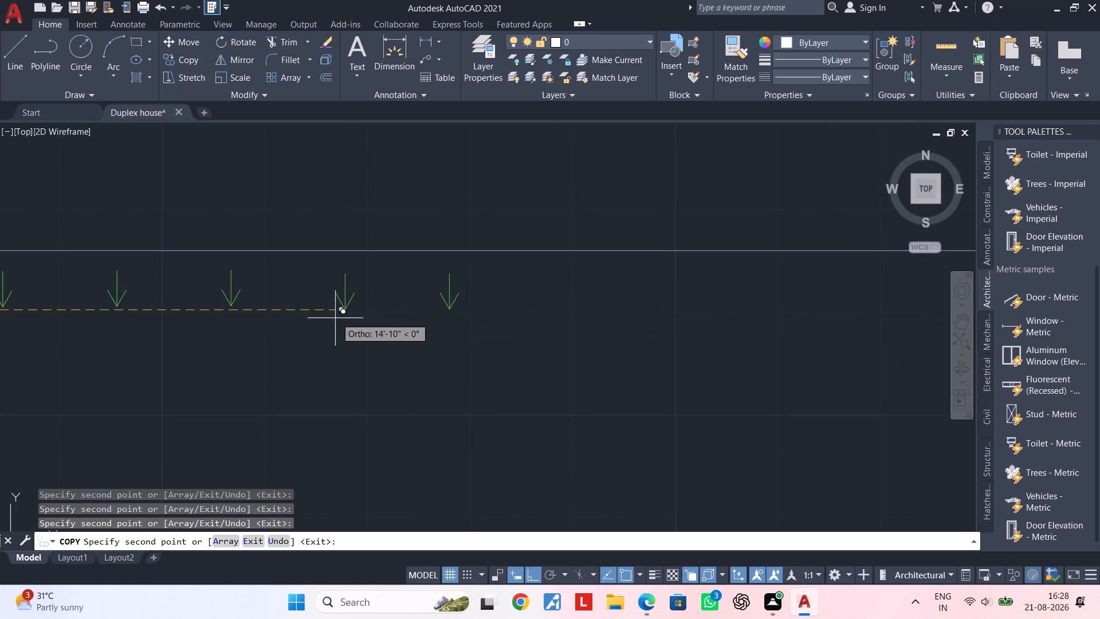
left_click(343, 311)
left_click(459, 309)
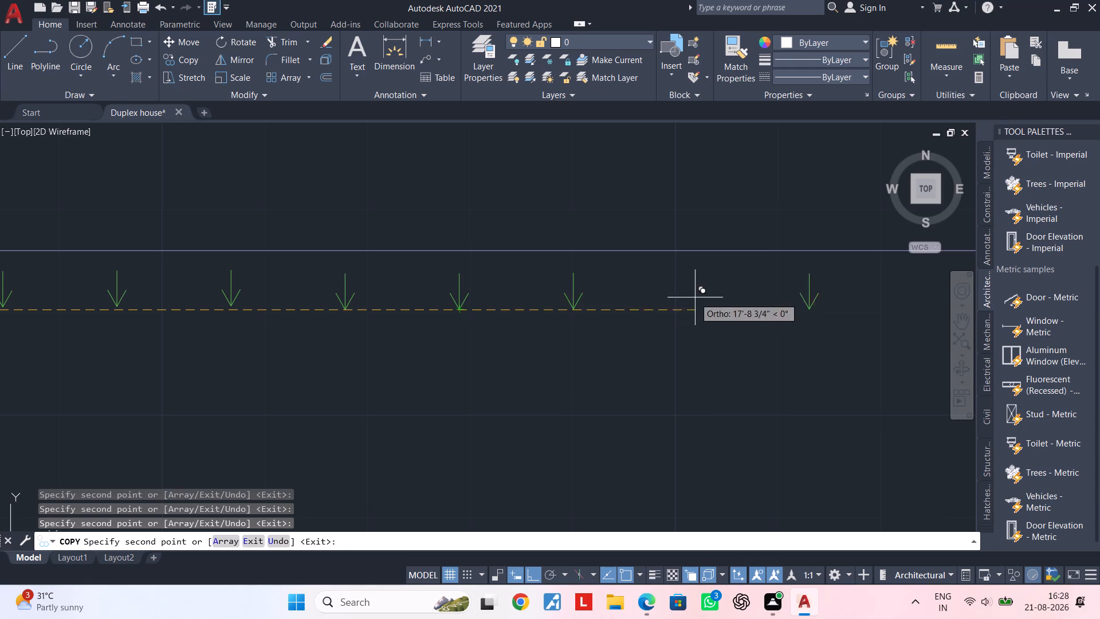
Complete the arrow row with five more copies up to the inner rectangle's east edge at about 11" spacing, and end the Copy command.
left_click(572, 307)
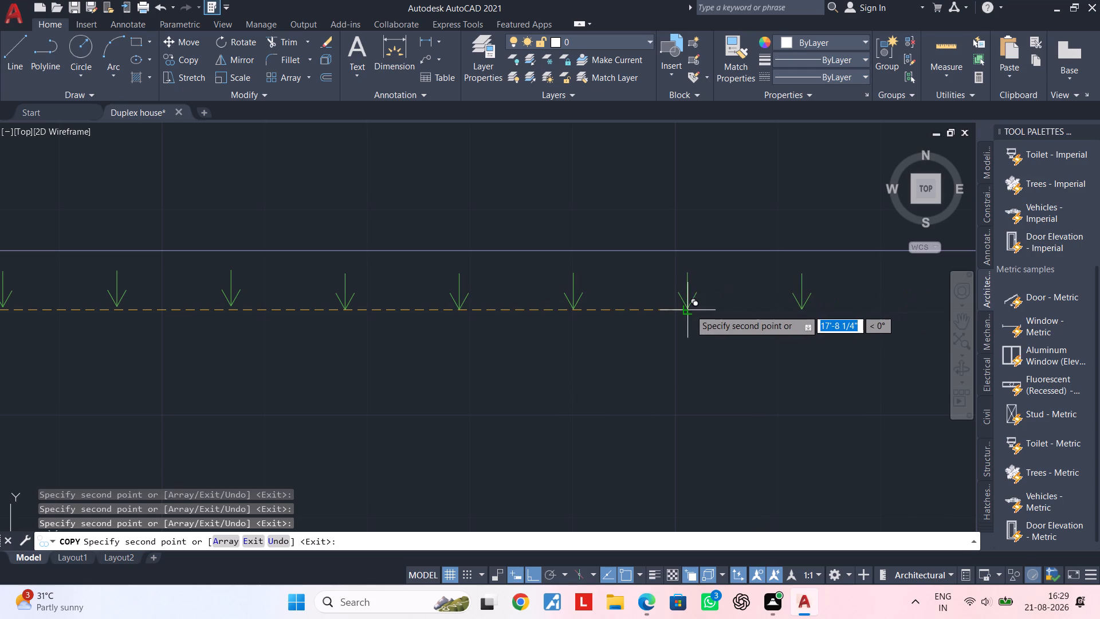
left_click(690, 309)
middle_click_drag(795, 301, 529, 301)
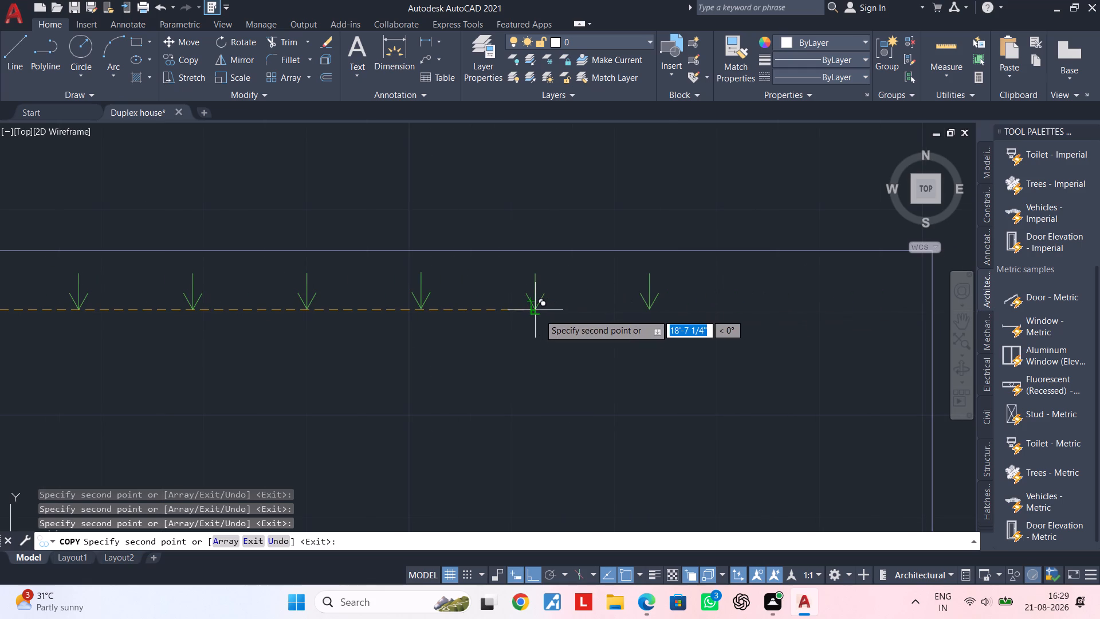
left_click(539, 314)
left_click(652, 310)
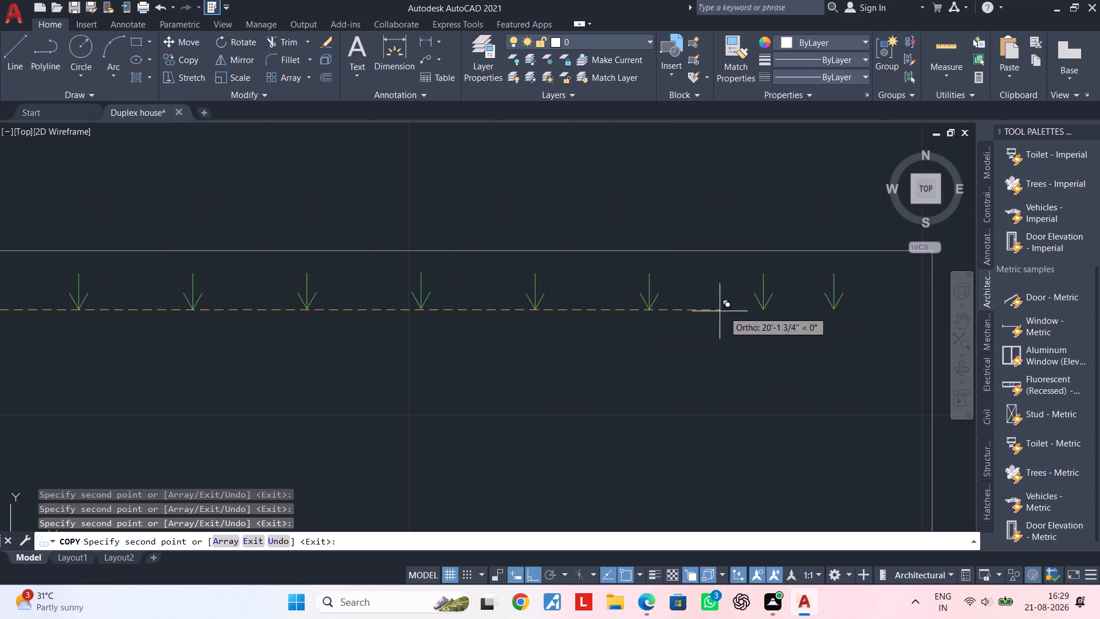
middle_click_drag(745, 305, 619, 308)
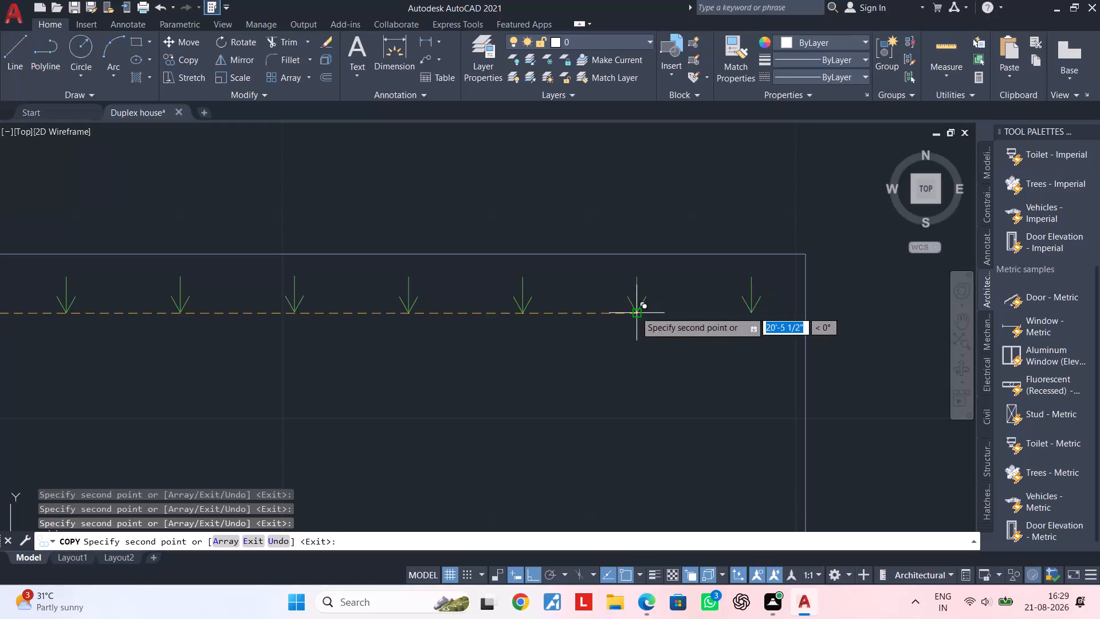
double_click(635, 311)
scroll(674, 311, "down", 4)
scroll(713, 308, "up", 1)
key("Escape")
key("Escape")
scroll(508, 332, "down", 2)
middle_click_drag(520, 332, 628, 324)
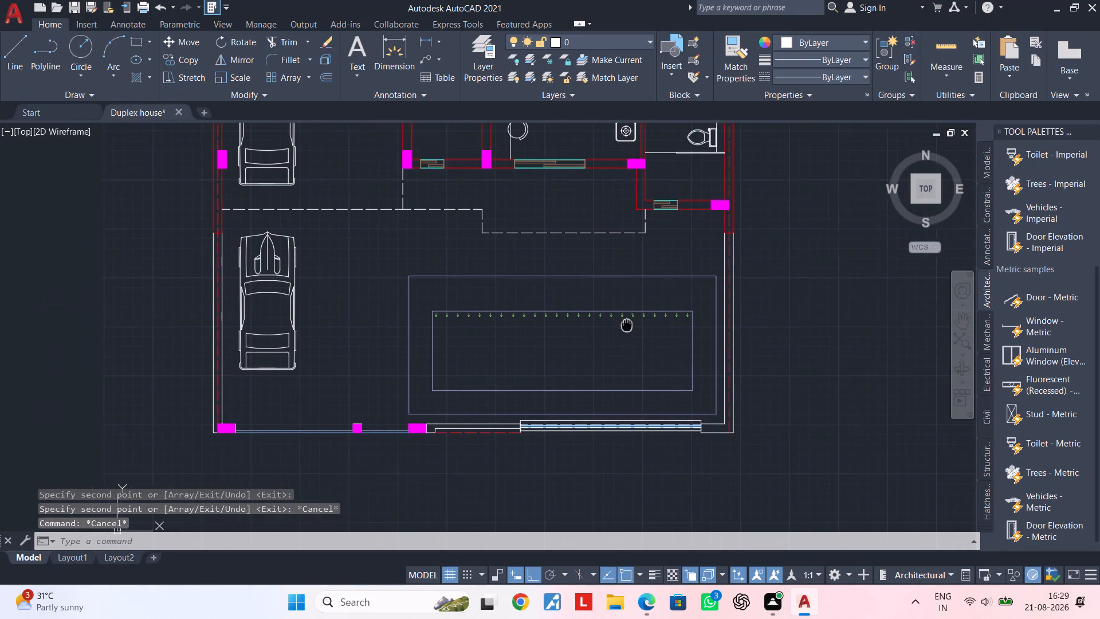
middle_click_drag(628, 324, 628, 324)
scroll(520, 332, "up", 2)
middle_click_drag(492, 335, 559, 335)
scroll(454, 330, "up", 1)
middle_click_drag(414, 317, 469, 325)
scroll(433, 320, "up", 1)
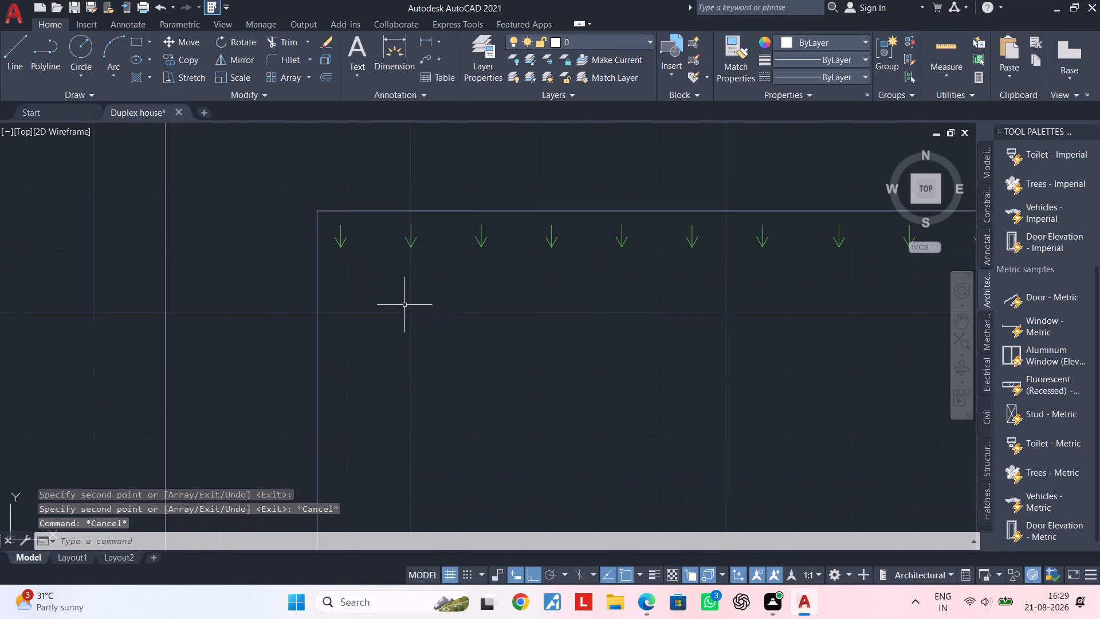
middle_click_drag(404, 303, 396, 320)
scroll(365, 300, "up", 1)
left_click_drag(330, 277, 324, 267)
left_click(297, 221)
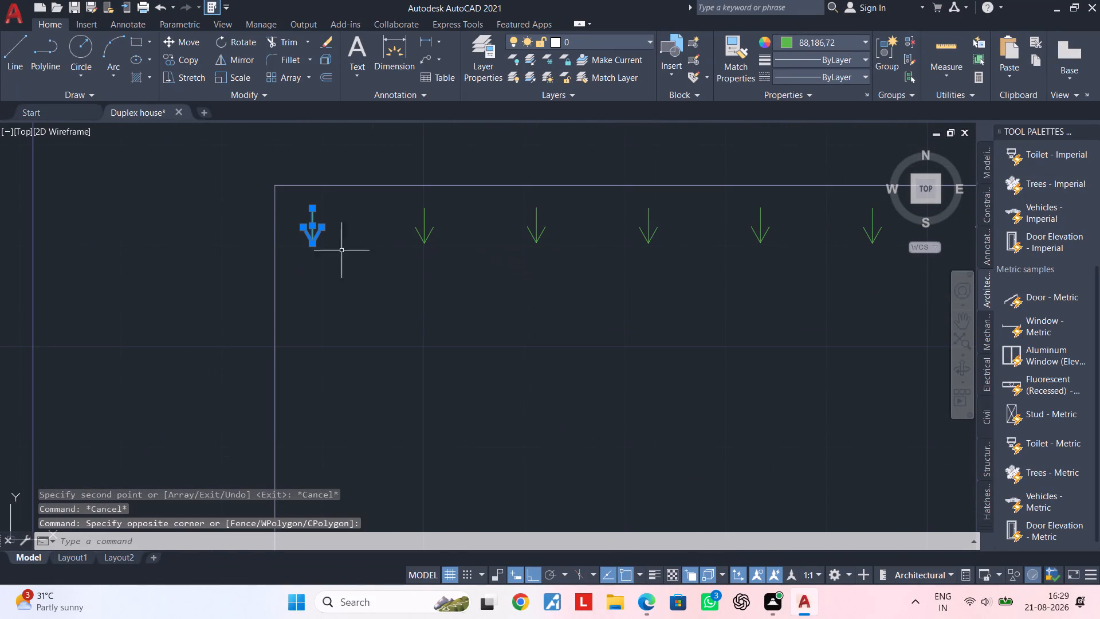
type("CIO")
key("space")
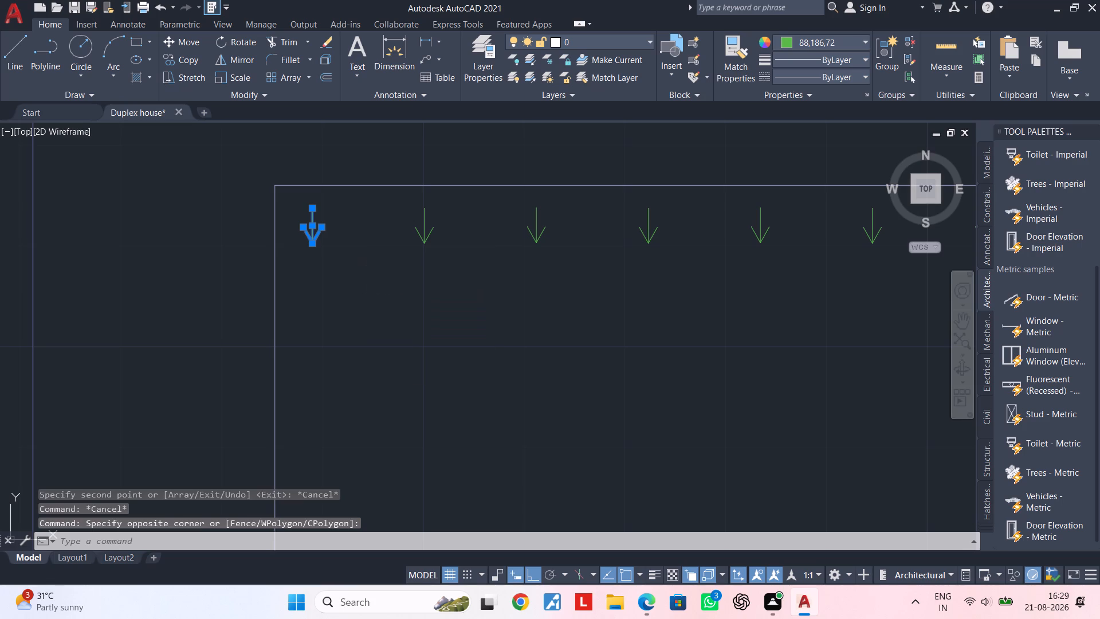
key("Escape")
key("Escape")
Copy the row's westernmost arrow with Ortho off, placing one copy just southeast and another about 12" east of it to begin a staggered second row.
double_click(357, 282)
left_click(304, 215)
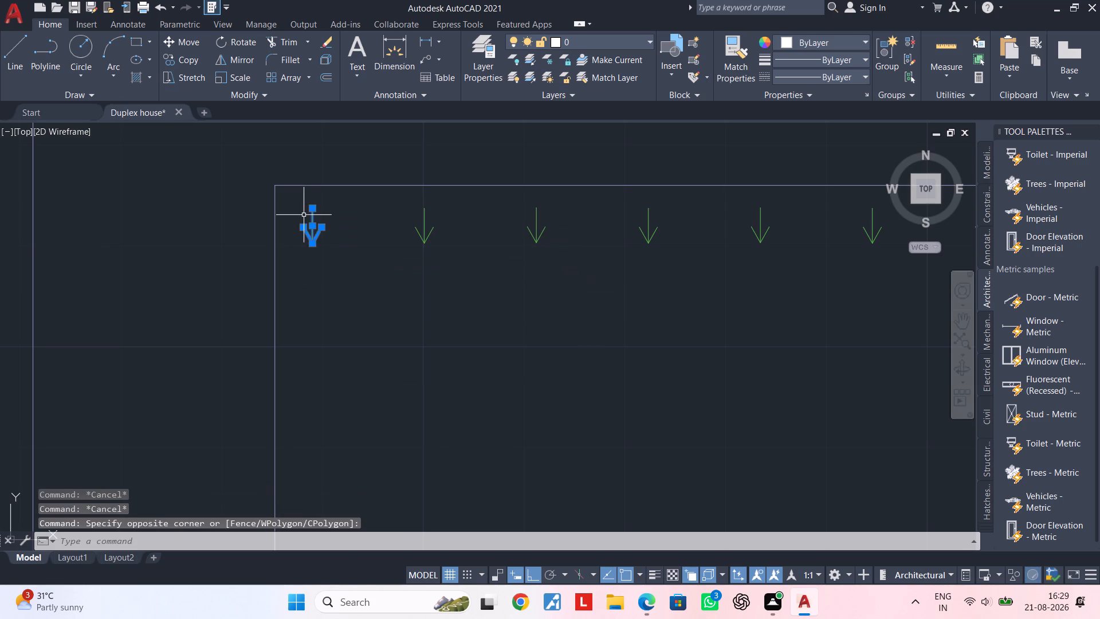
key("c")
key("o")
key("space")
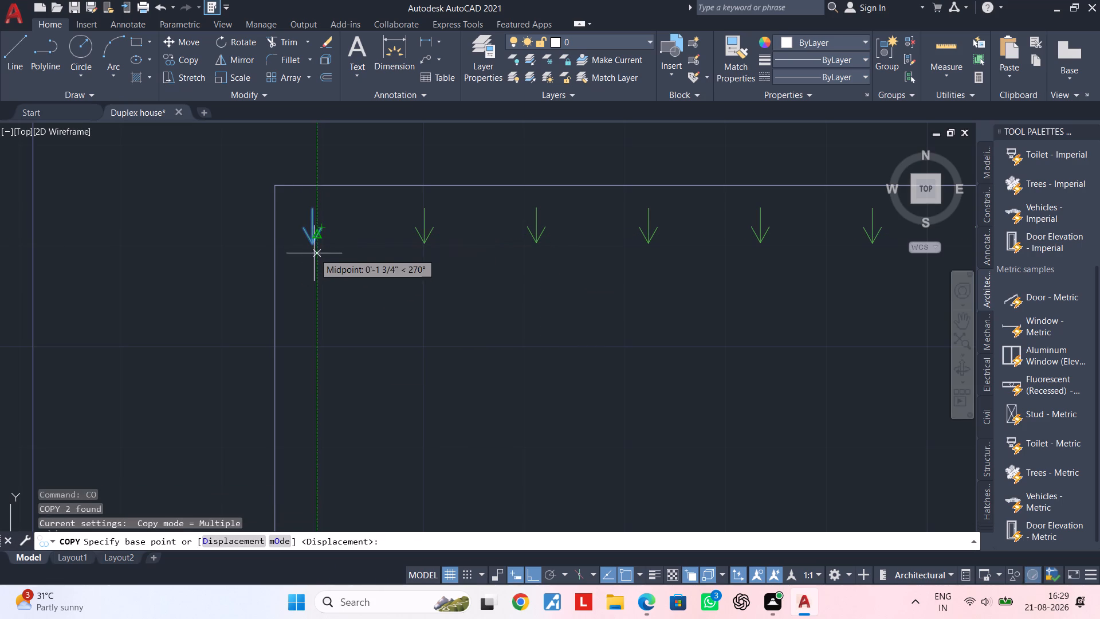
left_click(314, 246)
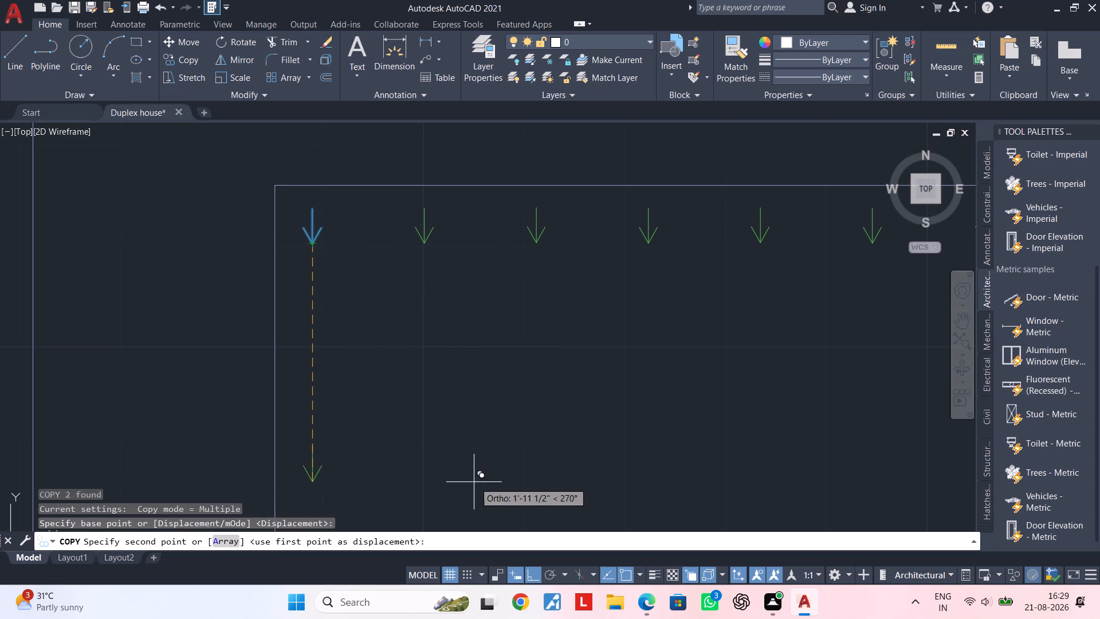
left_click(528, 572)
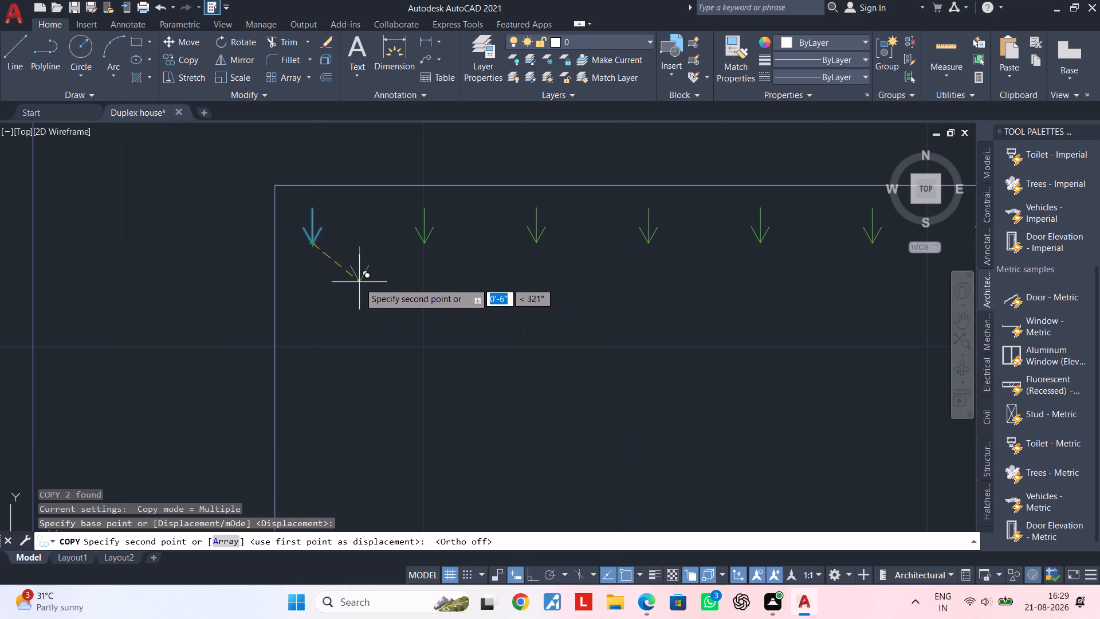
double_click(359, 292)
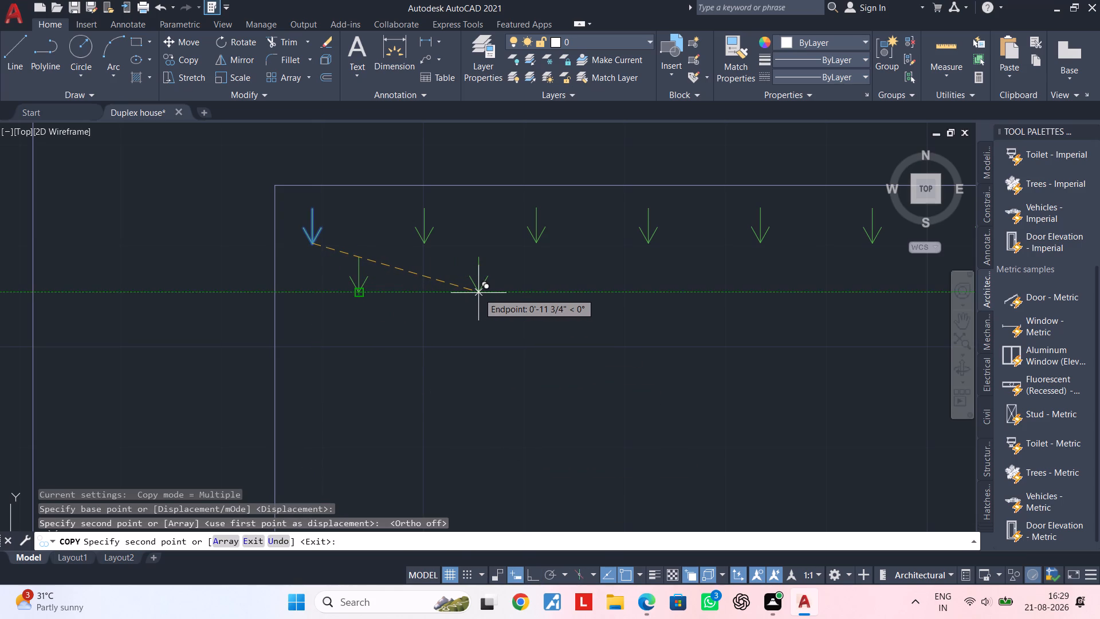
left_click(478, 293)
key("Escape")
key("Escape")
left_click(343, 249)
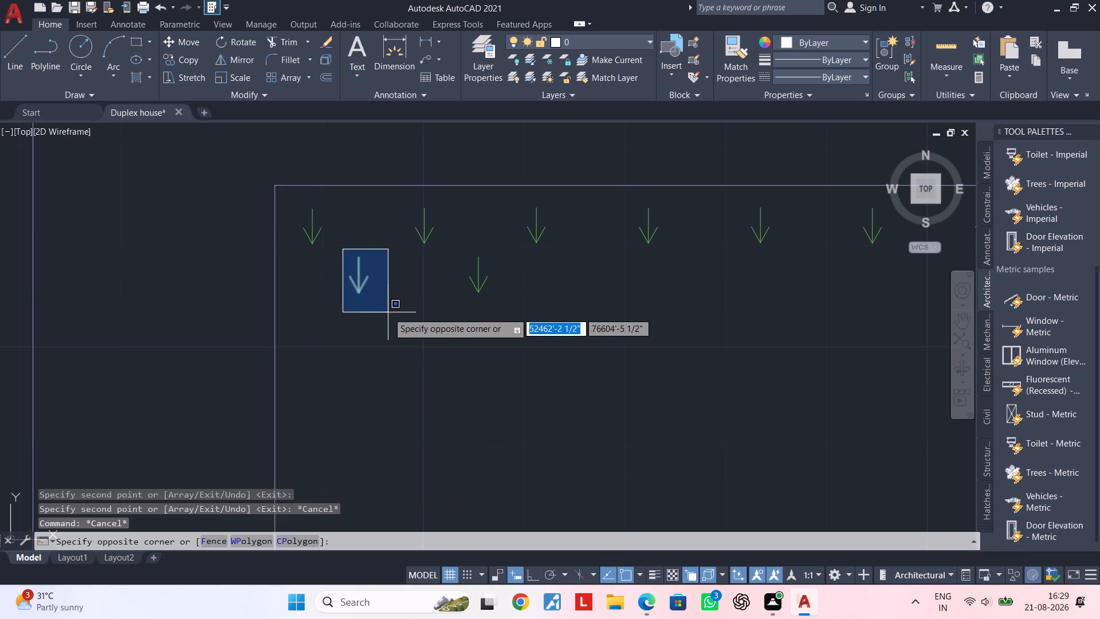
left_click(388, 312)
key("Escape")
Copy the second row's second arrow four times eastward at about 12" spacing, using the row's first arrow tip as base point and Ortho on.
left_click(456, 250)
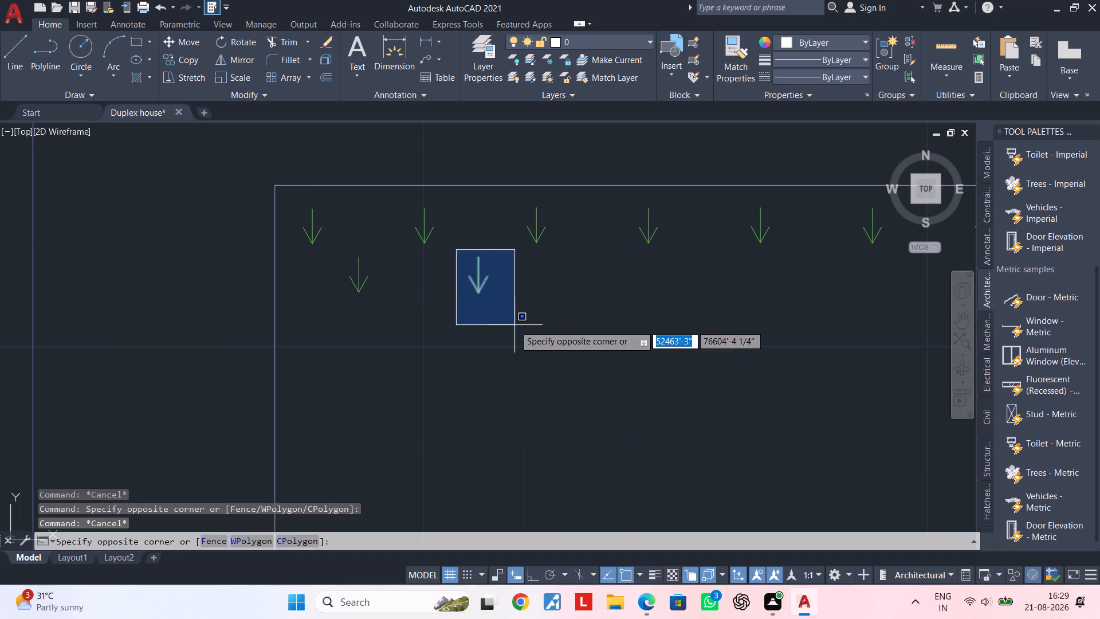
left_click(514, 325)
key("c")
key("o")
key("space")
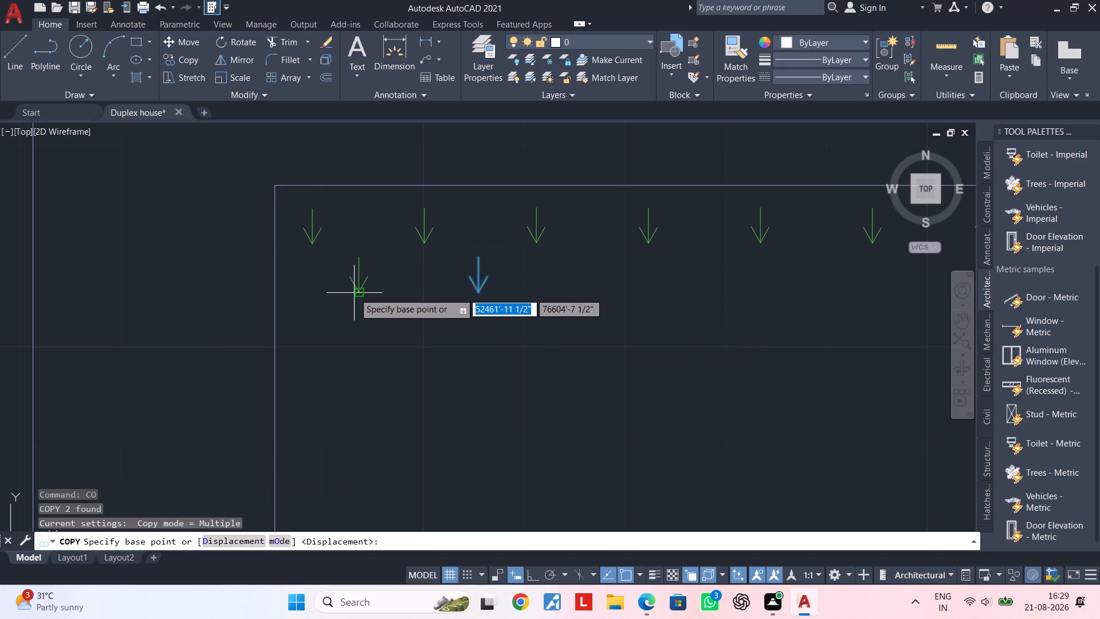
left_click(357, 293)
left_click(480, 295)
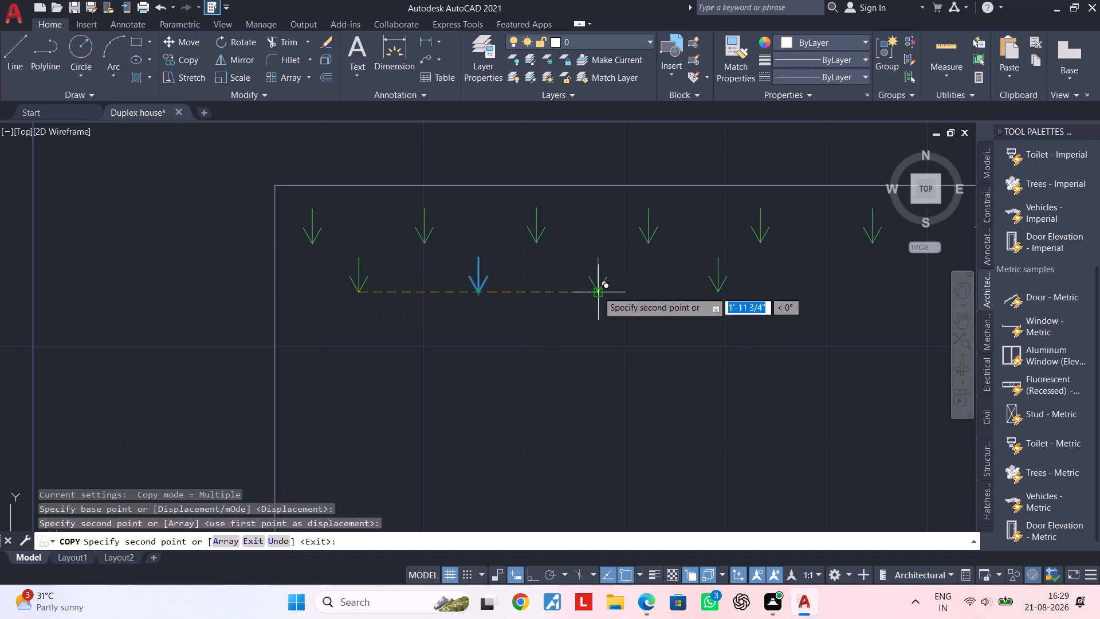
left_click(531, 569)
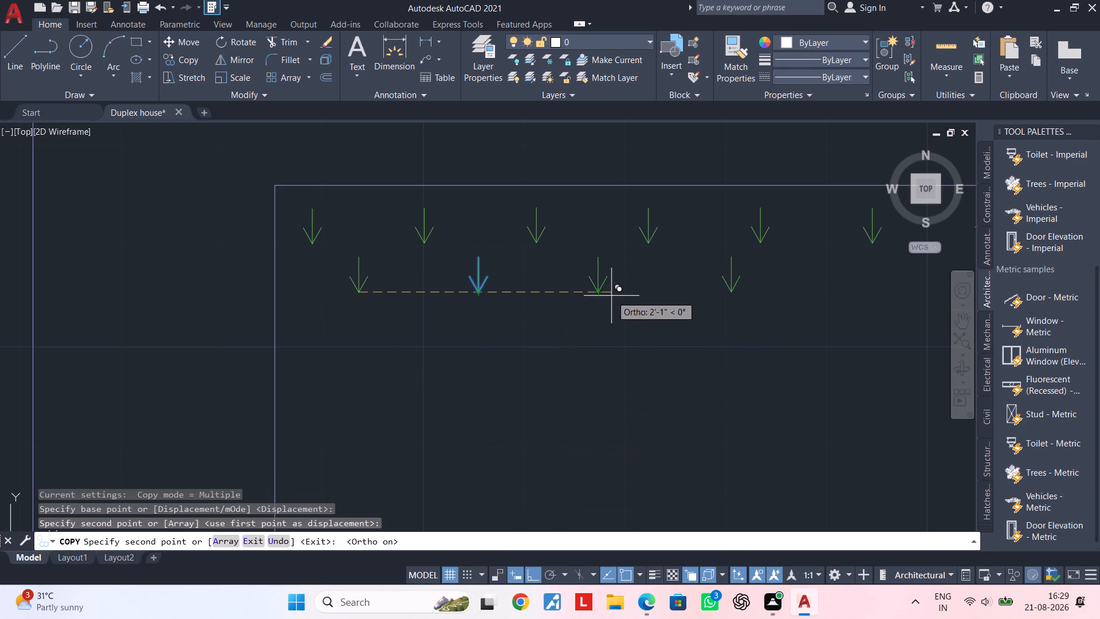
left_click(597, 295)
middle_click_drag(658, 304, 435, 311)
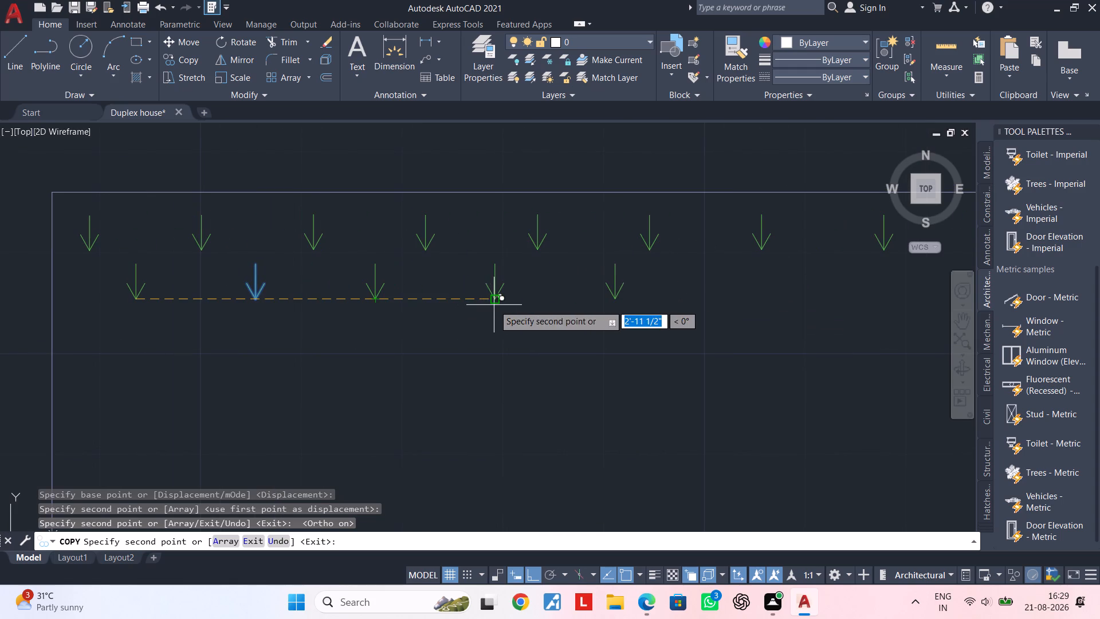
left_click(499, 303)
left_click(616, 299)
Extend the second row with six more arrow copies eastward, placing each from the preceding arrow's tip at about 12" spacing.
middle_click_drag(696, 303, 477, 311)
double_click(516, 304)
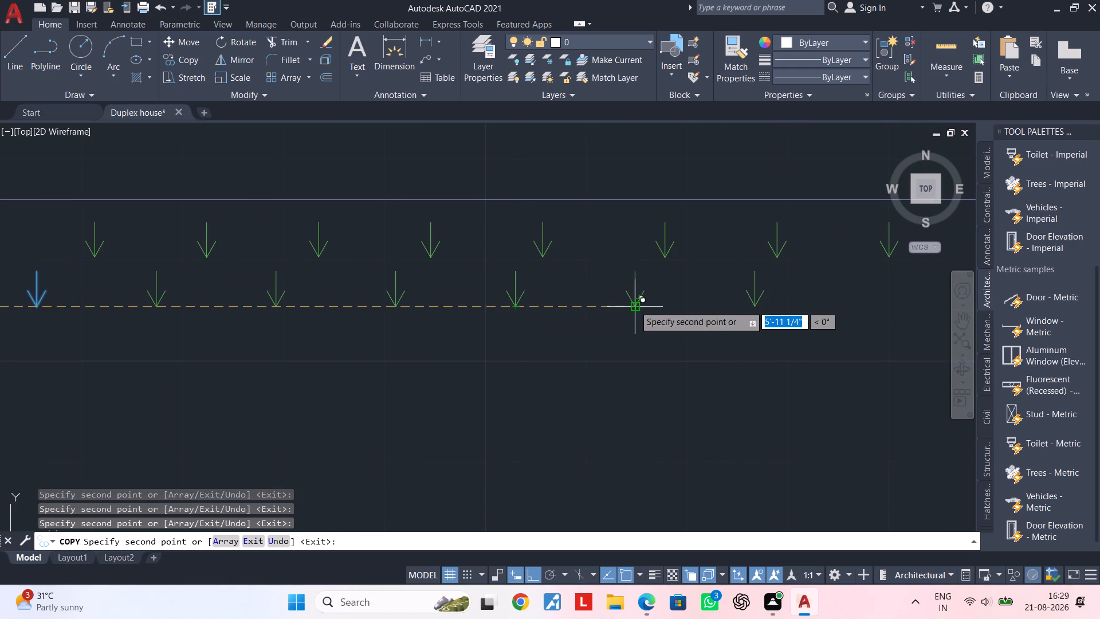
left_click(634, 305)
middle_click_drag(701, 304, 407, 321)
left_click(458, 323)
left_click_drag(458, 323, 467, 323)
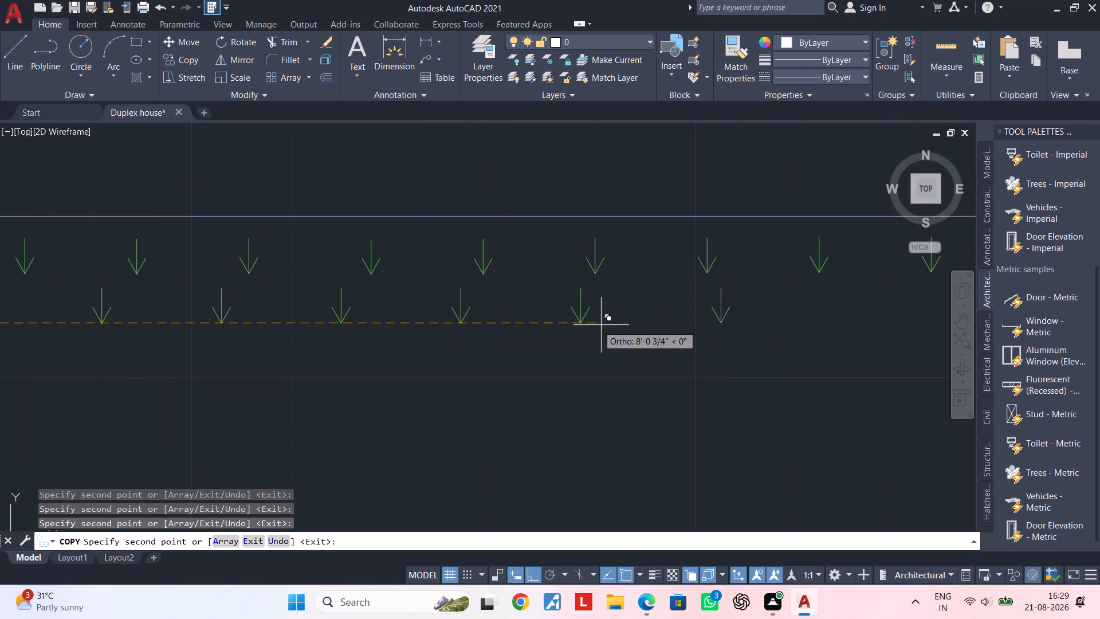
left_click(580, 325)
middle_click_drag(646, 328, 458, 330)
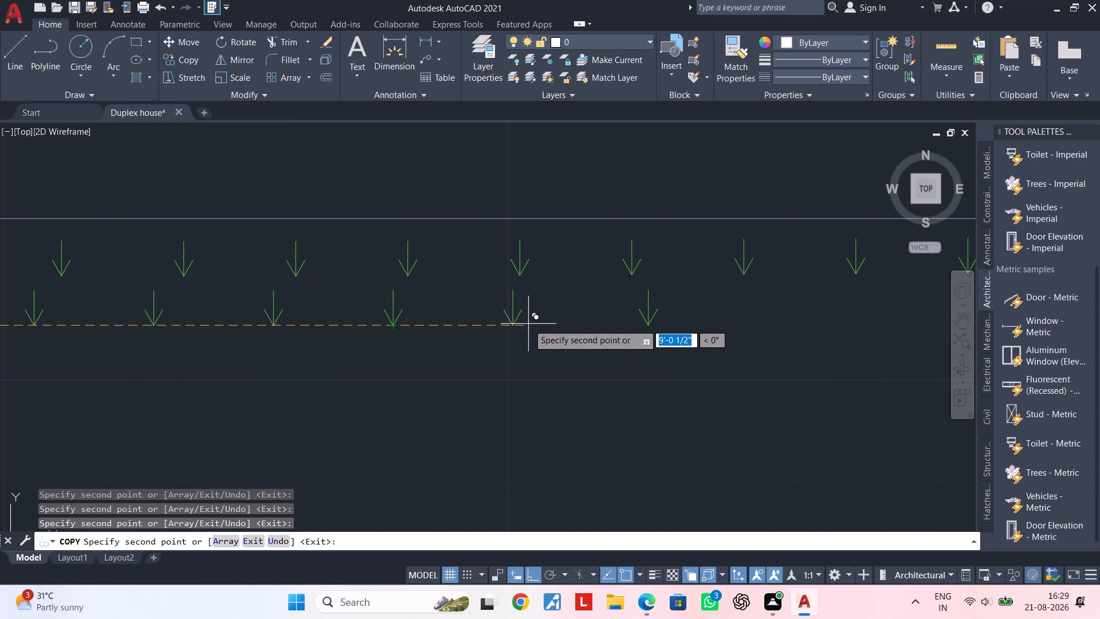
left_click(513, 325)
left_click(639, 325)
Add six more arrow copies eastward along the second row at the same spacing of about 12".
scroll(753, 326, "down", 1)
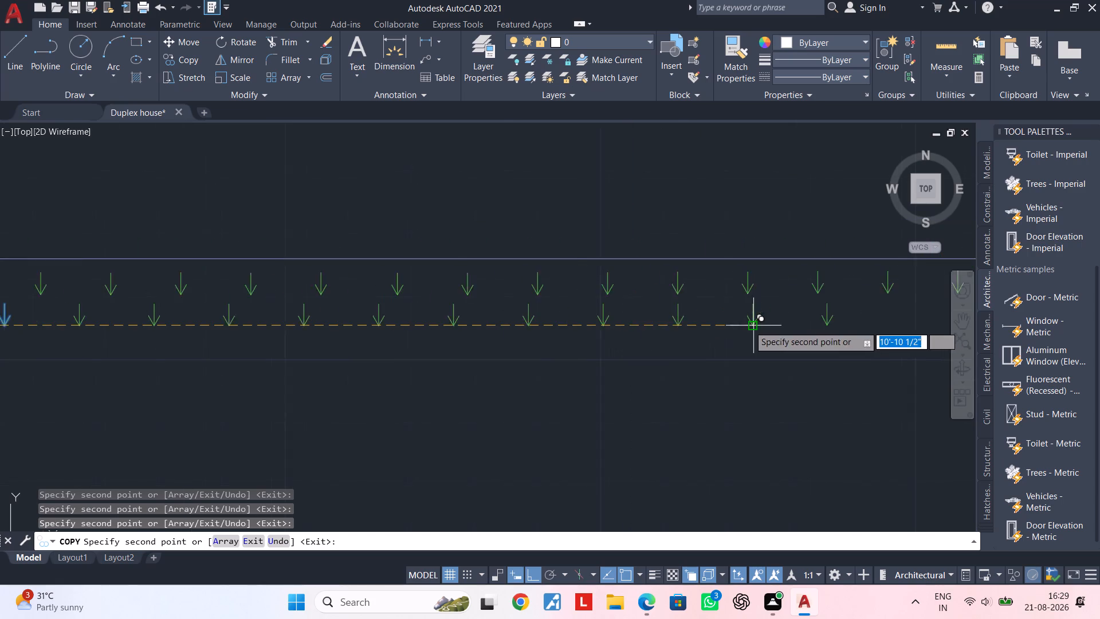
middle_click_drag(734, 327, 393, 330)
left_click(410, 330)
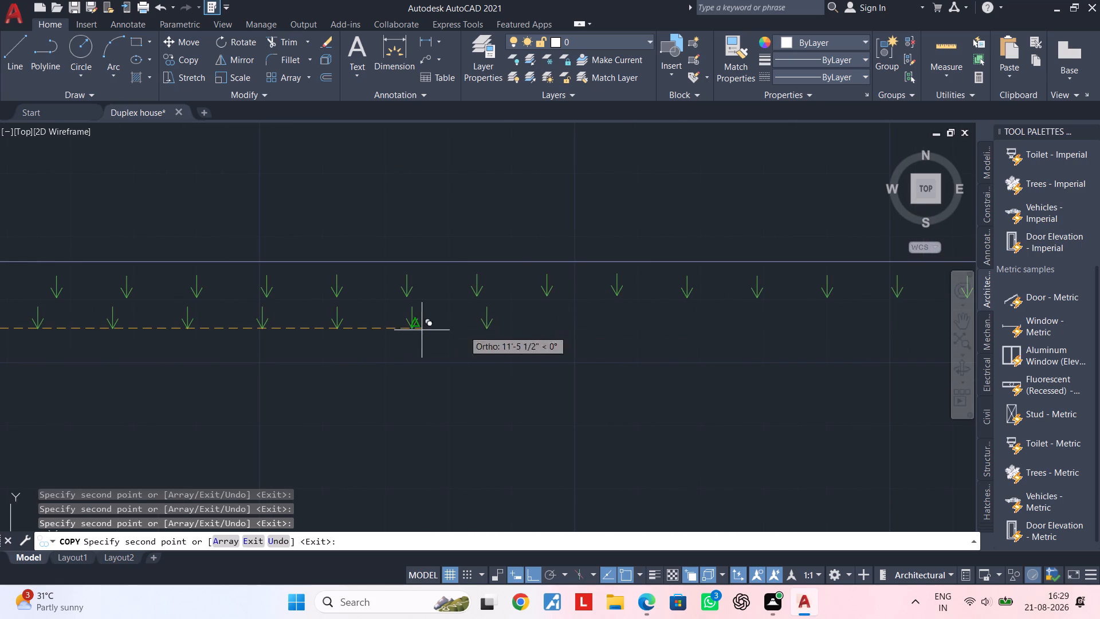
left_click(488, 330)
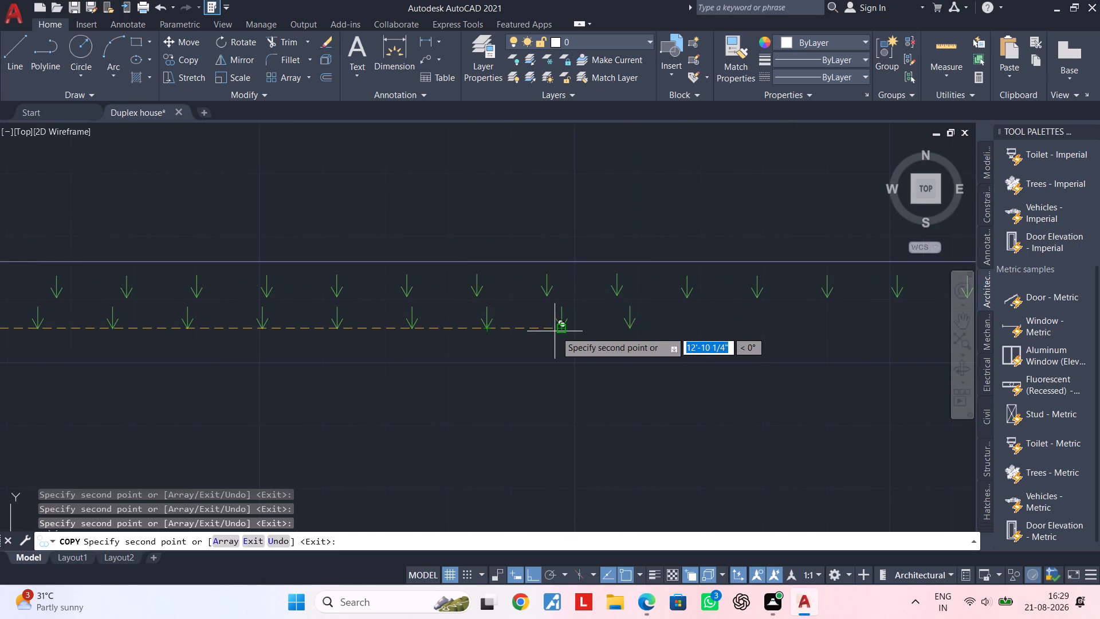
left_click(562, 331)
middle_click_drag(658, 334, 442, 346)
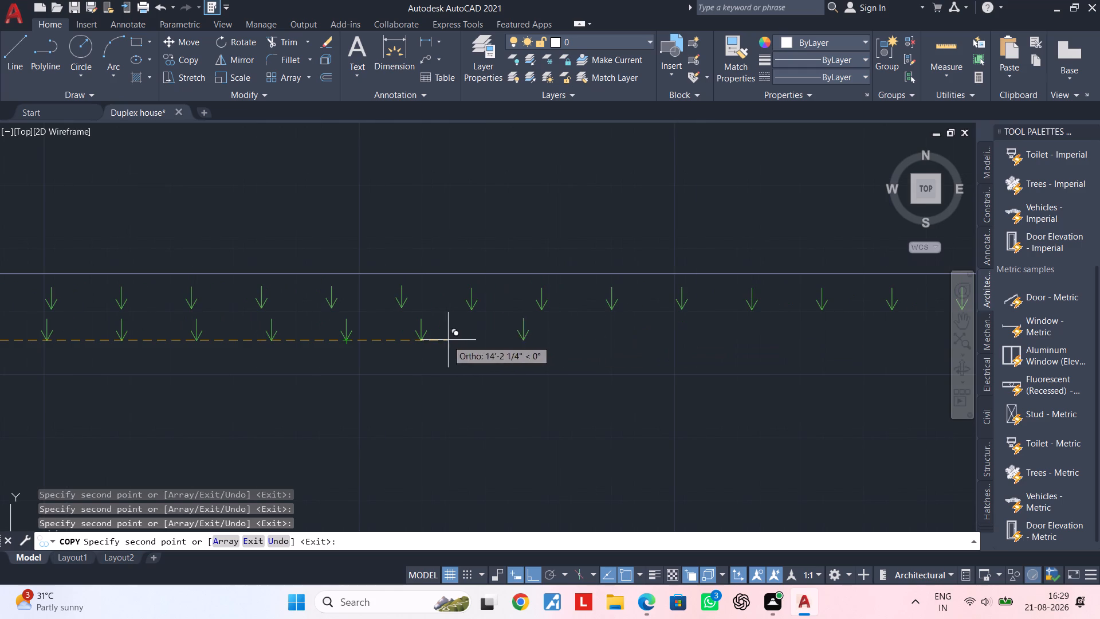
left_click(420, 341)
left_click(499, 342)
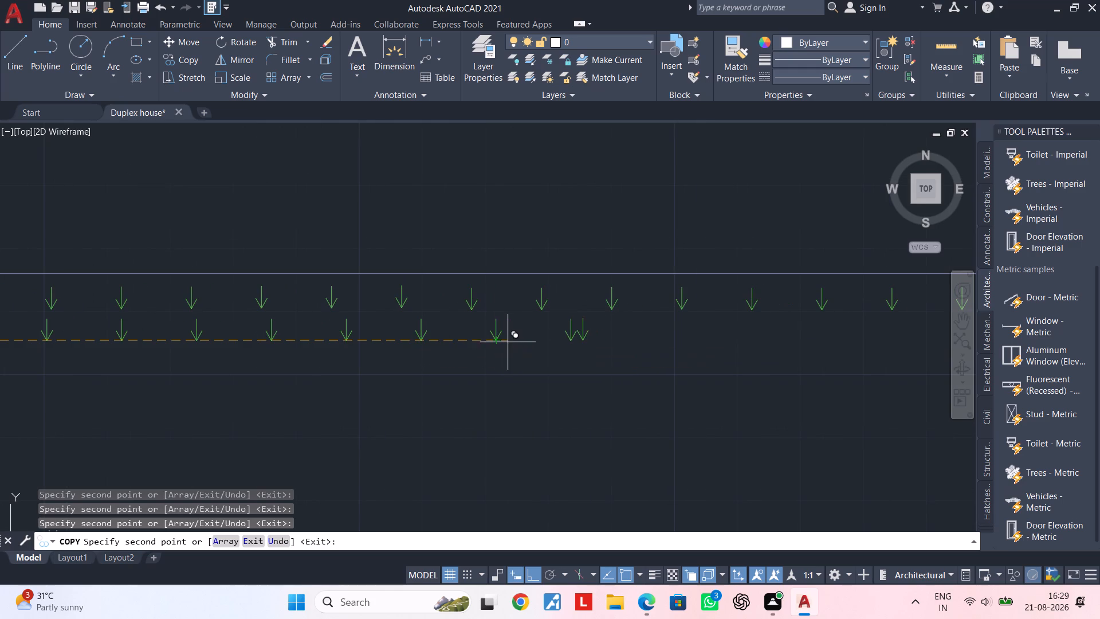
scroll(510, 342, "up", 3)
left_click(756, 338)
Complete the second row with four more arrow copies up to the inner rectangle's east edge at about 12" spacing, and end the Copy command.
scroll(795, 339, "down", 1)
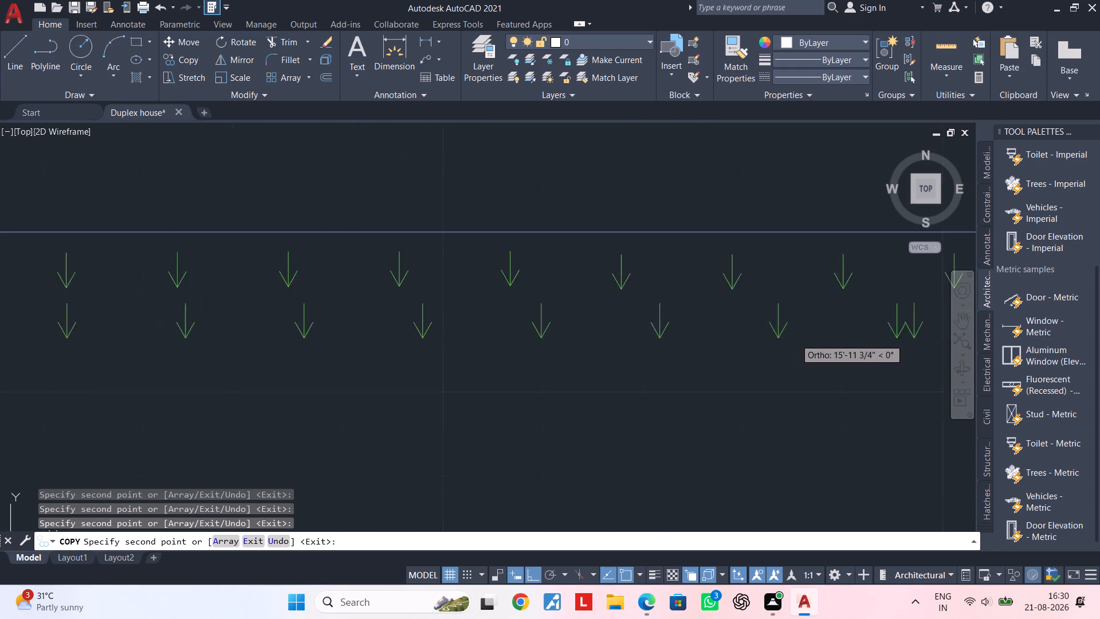
scroll(795, 339, "down", 2)
middle_click_drag(752, 334, 297, 324)
scroll(419, 328, "up", 2)
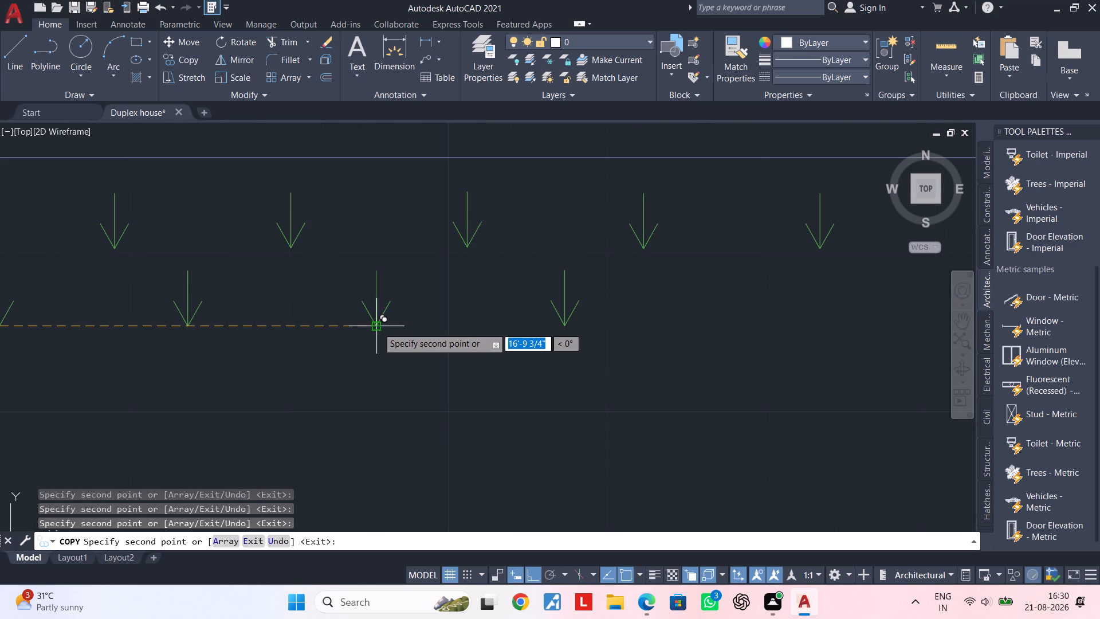
left_click(378, 327)
left_click(559, 325)
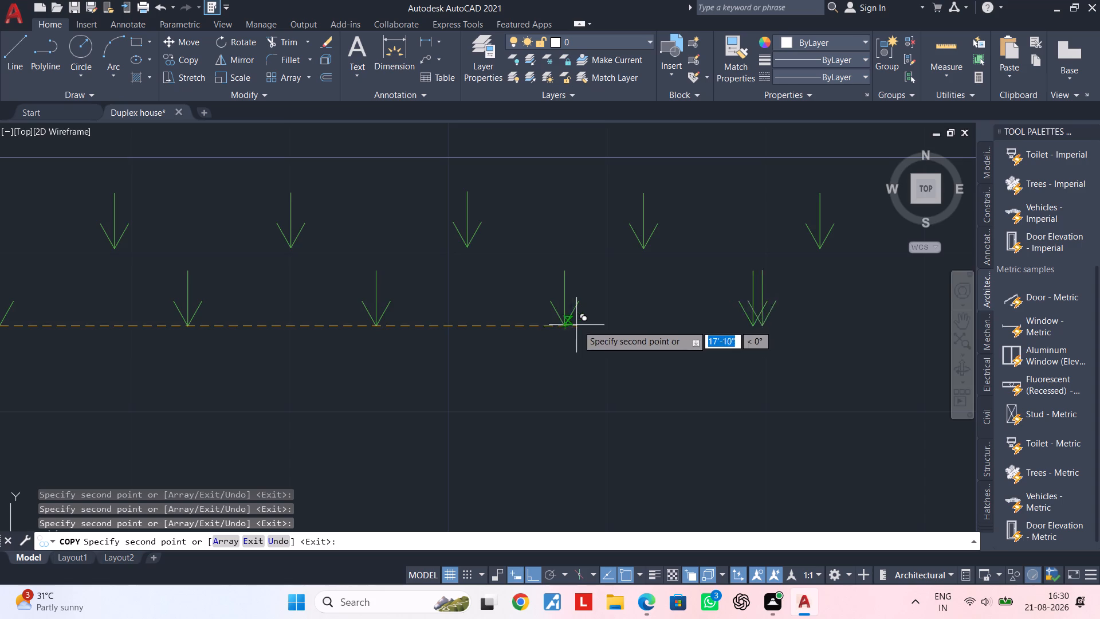
scroll(624, 331, "down", 2)
middle_click_drag(693, 336, 406, 347)
scroll(416, 345, "up", 2)
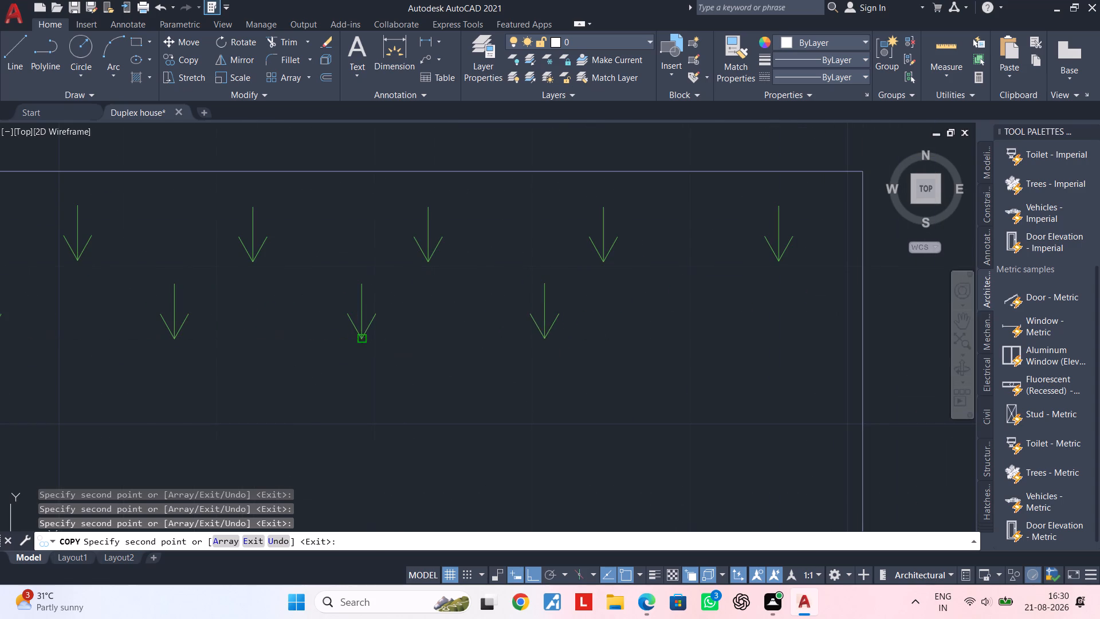
left_click(357, 342)
left_click(548, 339)
key("Escape")
scroll(552, 339, "down", 3)
key("Escape")
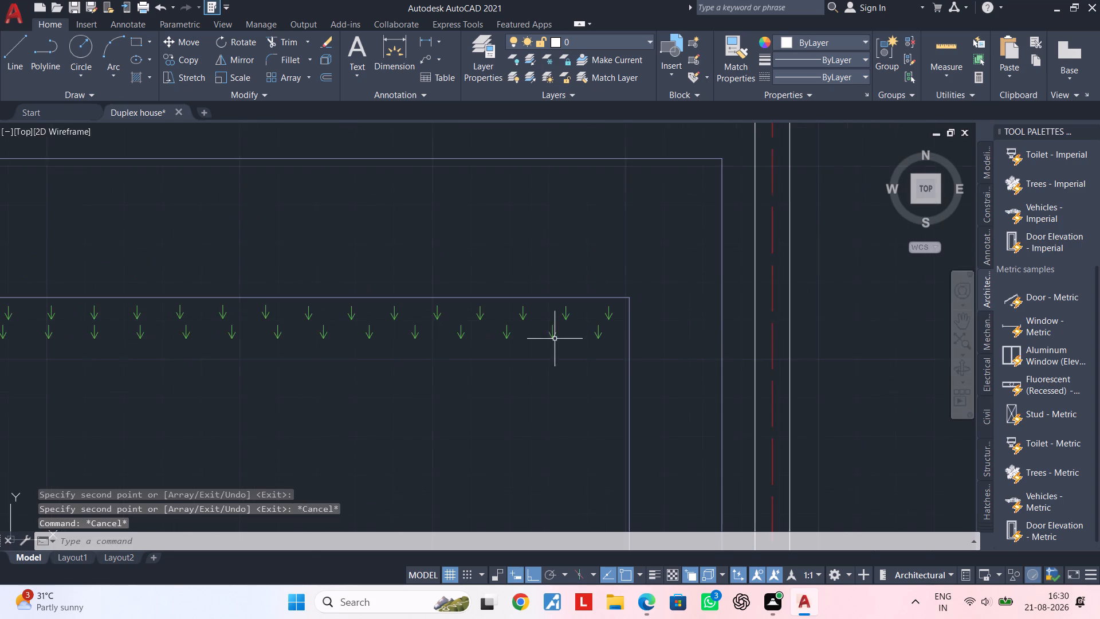
key("Escape")
Copy both staggered arrow rows straight down by about 12", using the inner rectangle's northwest corner as base point.
scroll(527, 341, "down", 2)
middle_click_drag(541, 341, 599, 338)
scroll(394, 340, "up", 1)
middle_click_drag(395, 341, 508, 320)
scroll(382, 318, "down", 1)
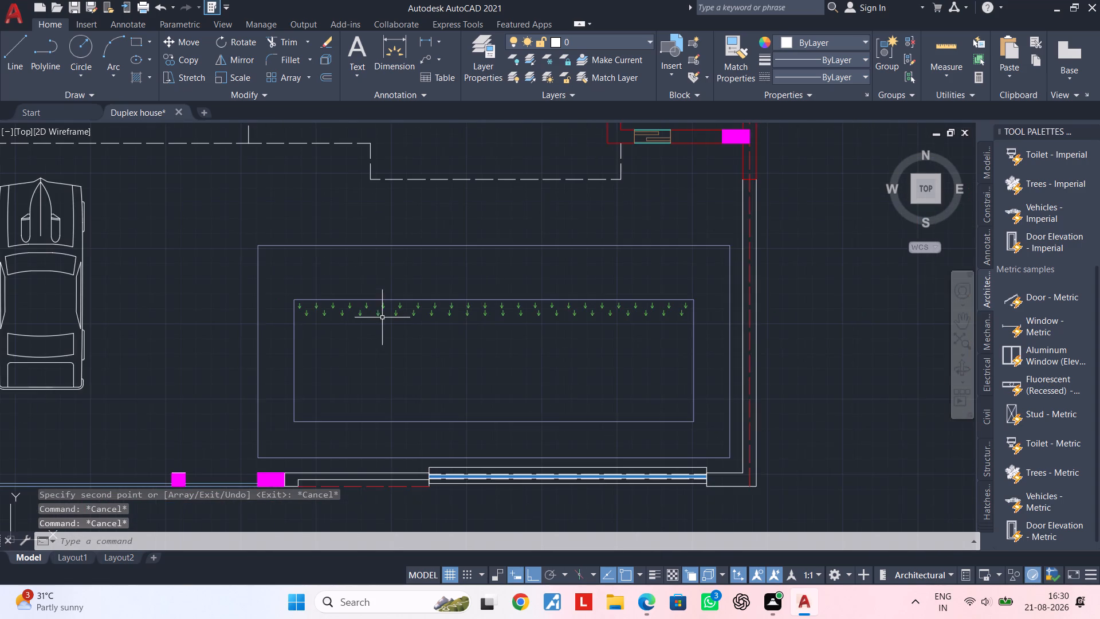
middle_click_drag(368, 318, 345, 314)
scroll(284, 303, "up", 4)
scroll(241, 287, "up", 1)
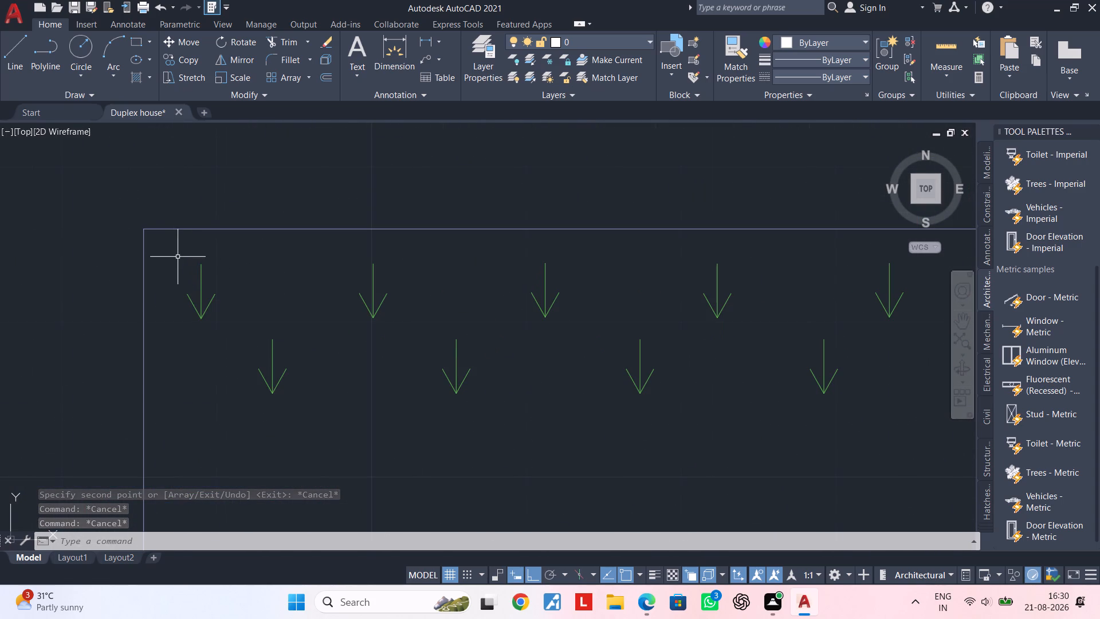
left_click(168, 249)
scroll(545, 448, "down", 2)
middle_click_drag(624, 448, 328, 360)
scroll(663, 393, "down", 1)
middle_click_drag(673, 394, 392, 366)
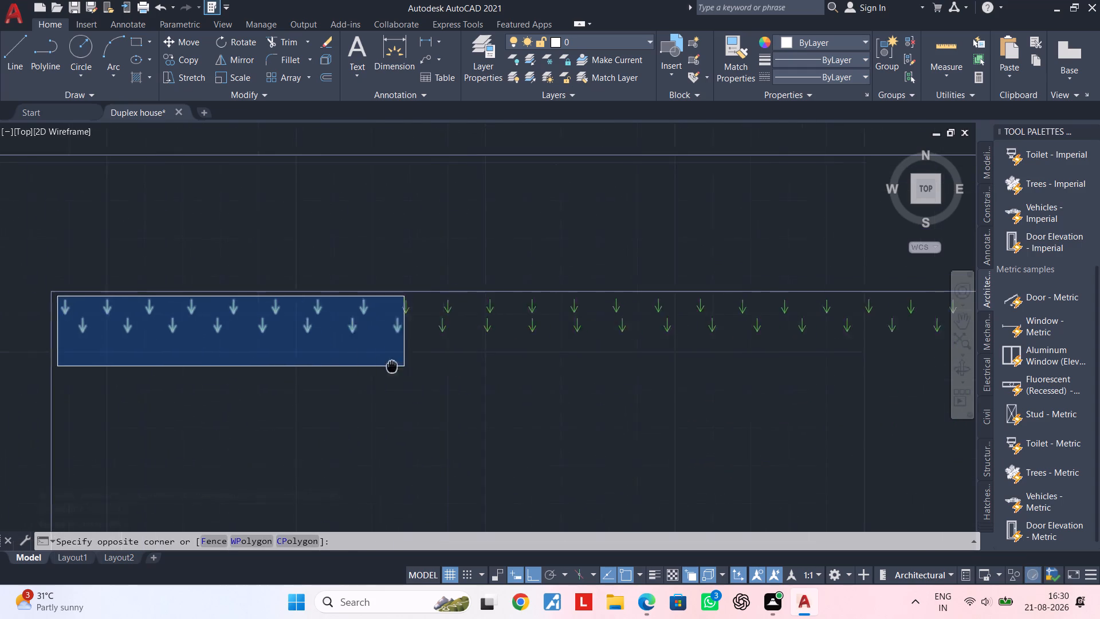
middle_click_drag(392, 366, 357, 366)
scroll(766, 387, "down", 1)
middle_click_drag(768, 387, 431, 386)
scroll(576, 388, "up", 3)
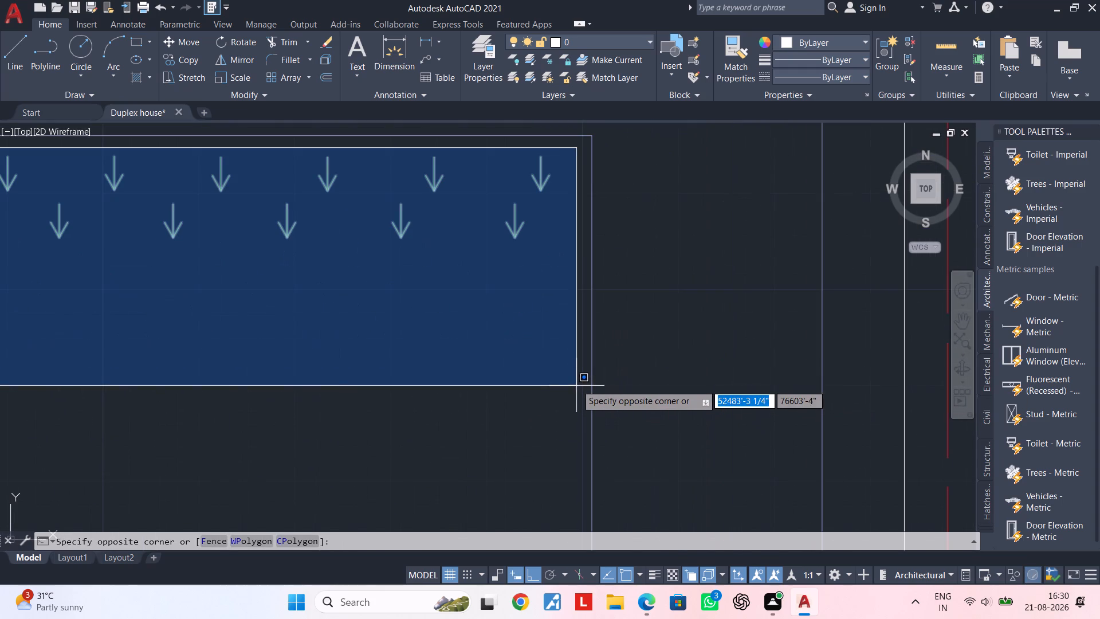
left_click(567, 357)
scroll(551, 363, "down", 3)
middle_click_drag(520, 365, 689, 345)
middle_click_drag(544, 370, 638, 357)
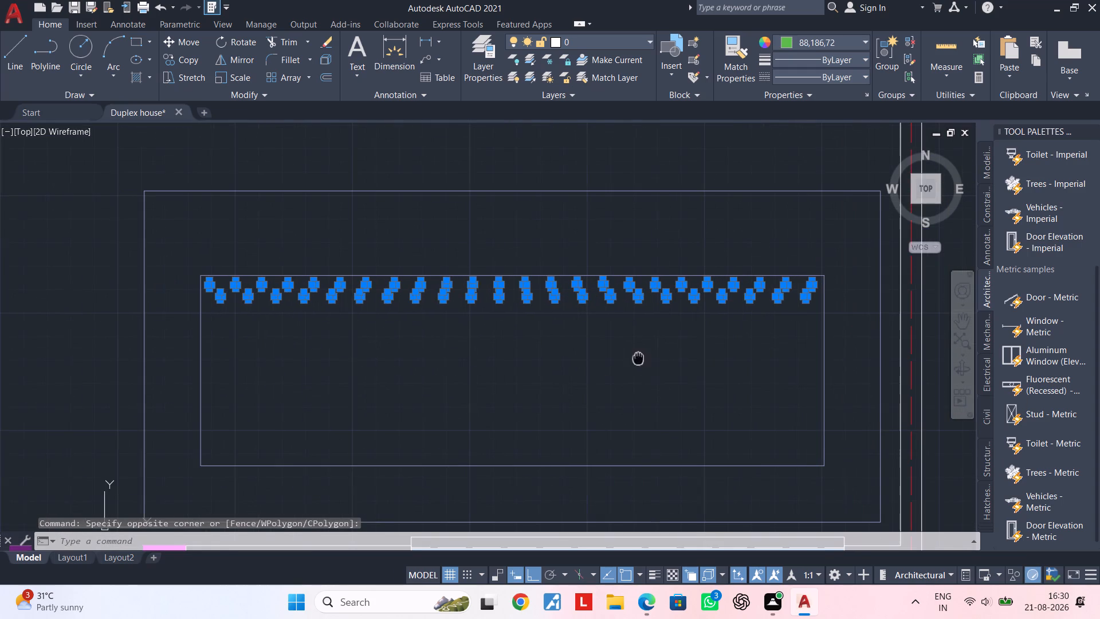
middle_click_drag(638, 357, 639, 357)
key("c")
key("o")
key("space")
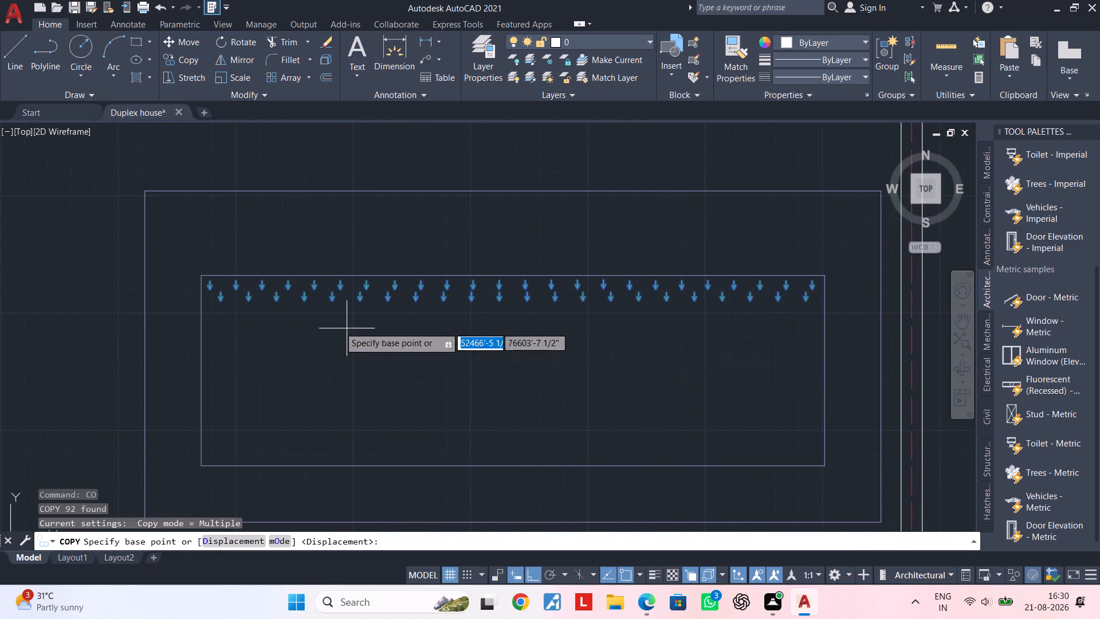
scroll(194, 280, "up", 1)
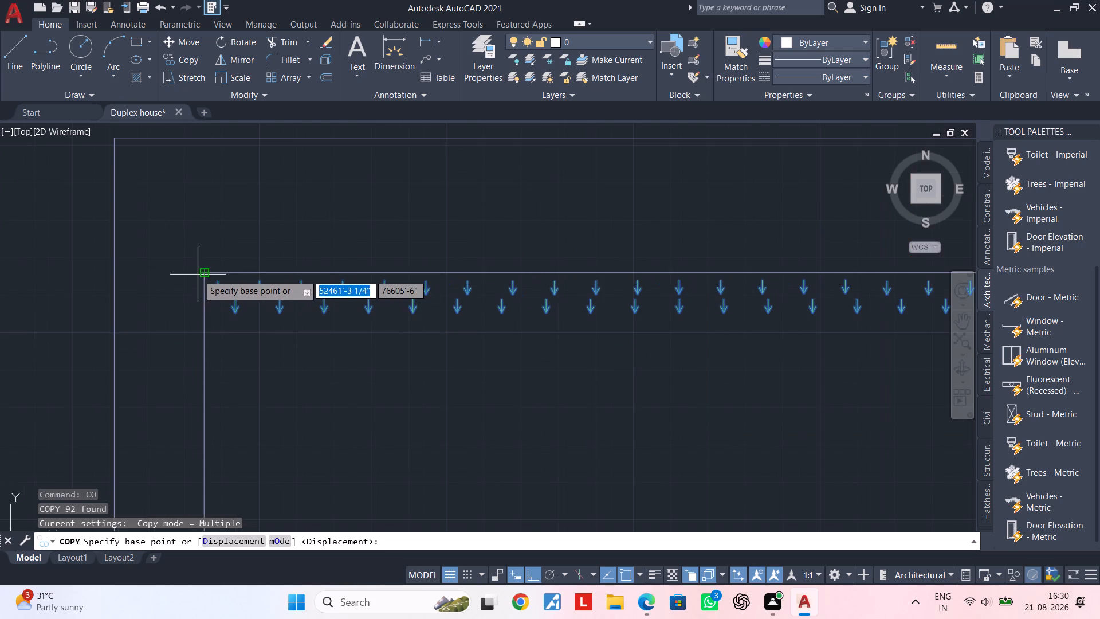
scroll(218, 277, "up", 2)
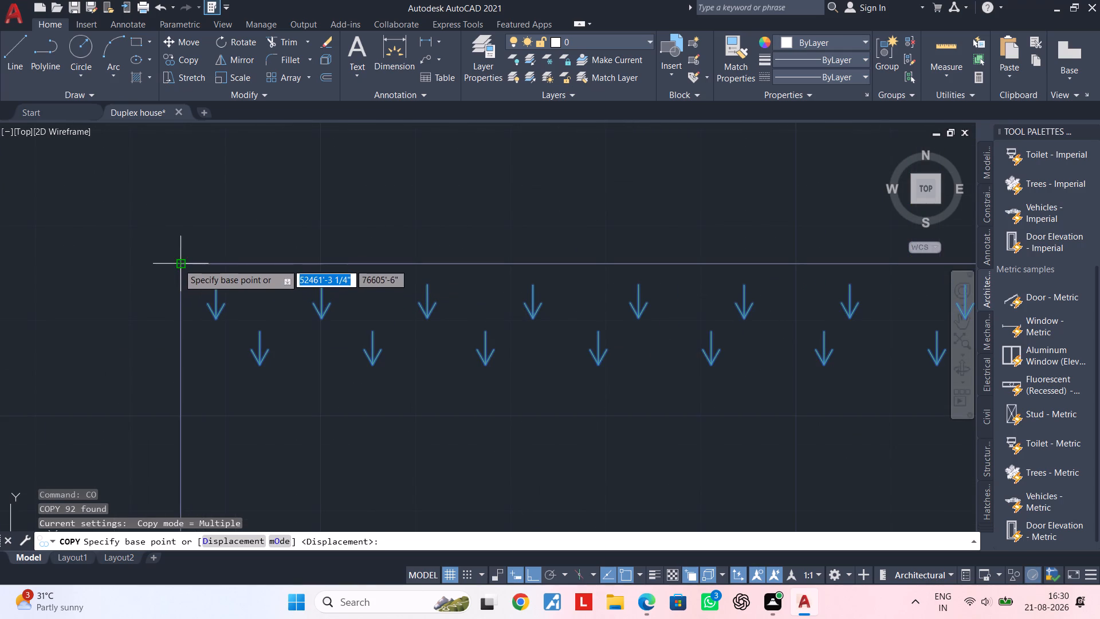
left_click(178, 264)
middle_click_drag(178, 339, 204, 230)
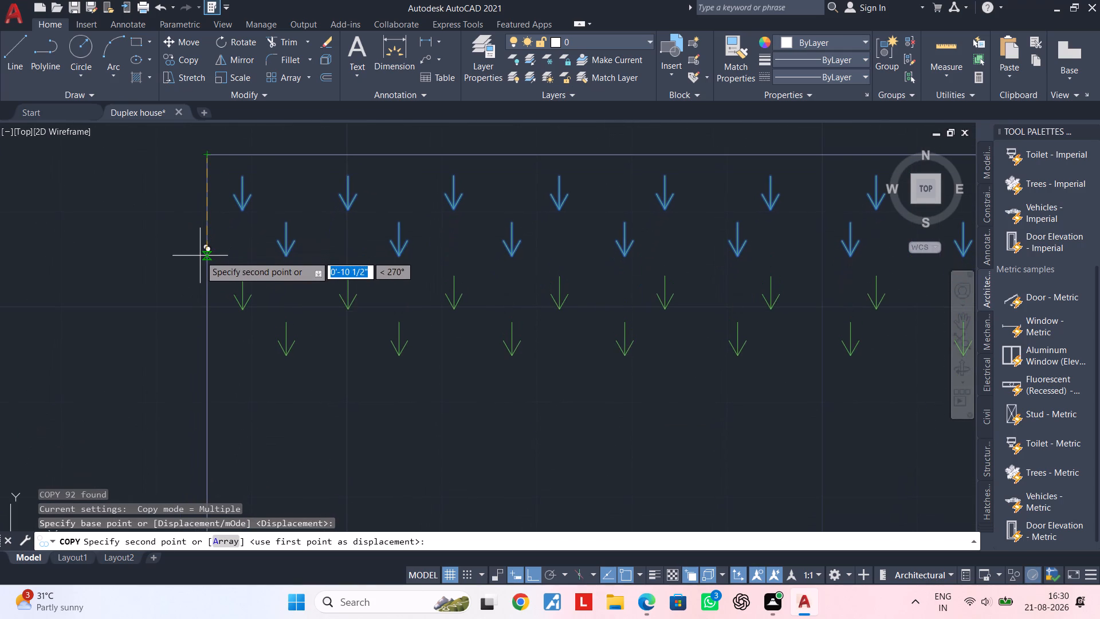
left_click(198, 269)
Place five more copies of the row pair southward at about 12" intervals, the last at about 5'-9" near the bottom edge, and end Copy.
middle_click_drag(195, 356, 205, 239)
left_click(203, 265)
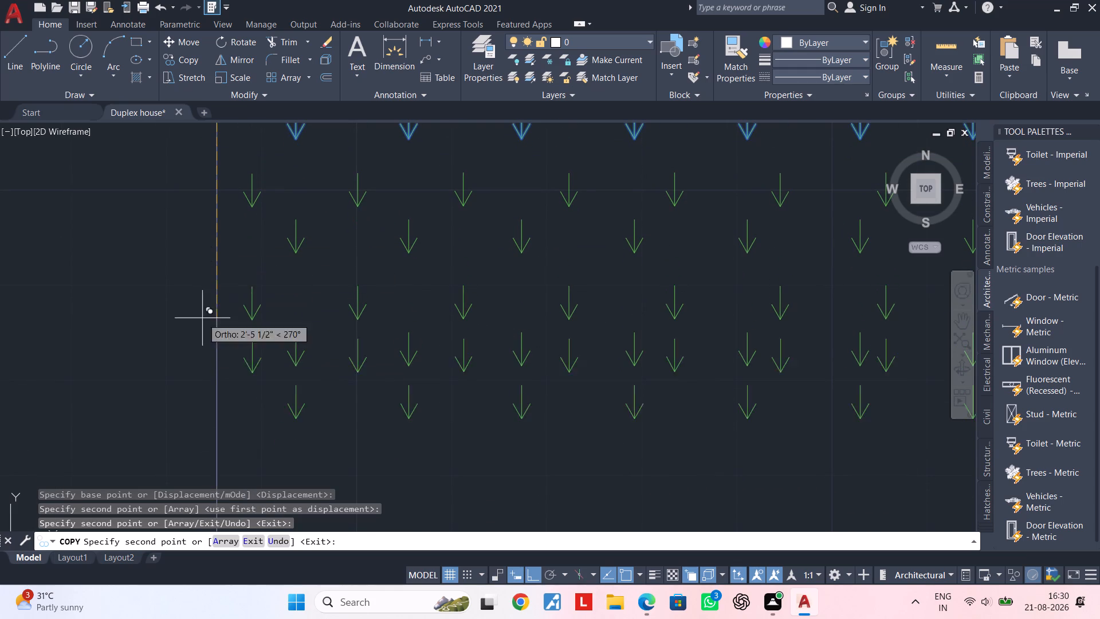
scroll(207, 356, "down", 1)
middle_click_drag(207, 356, 210, 222)
left_click(203, 237)
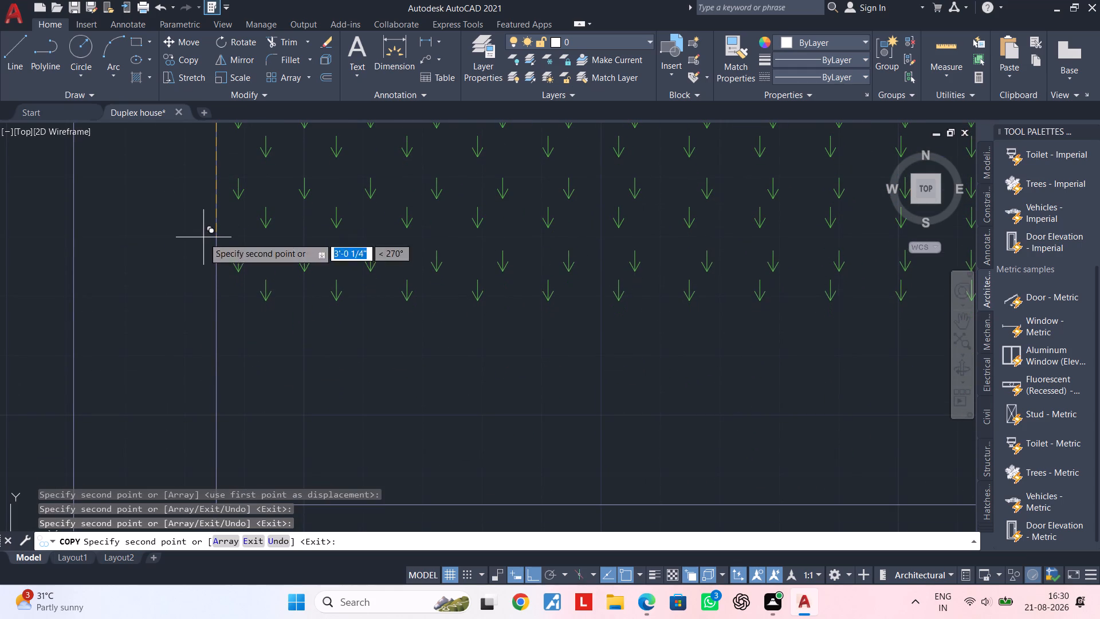
middle_click_drag(207, 343, 205, 271)
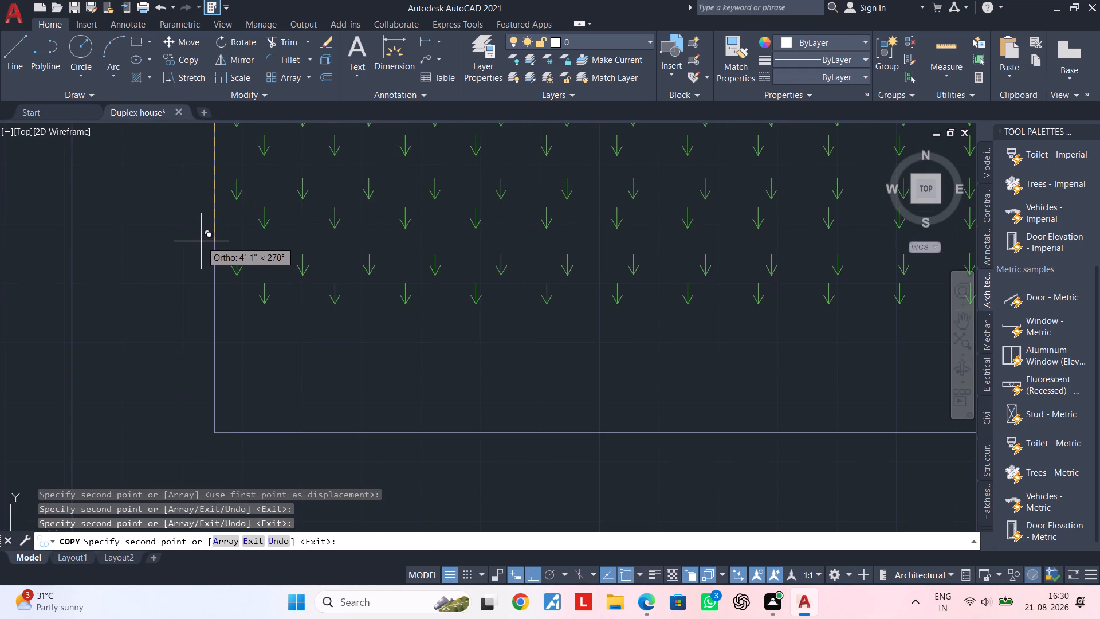
left_click(201, 241)
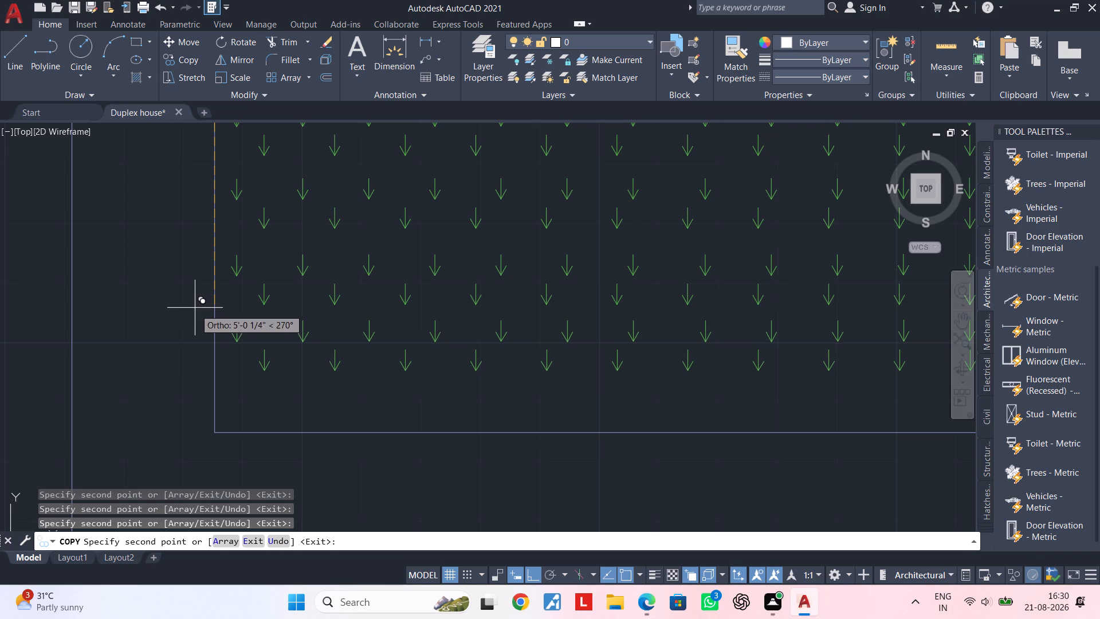
left_click(195, 312)
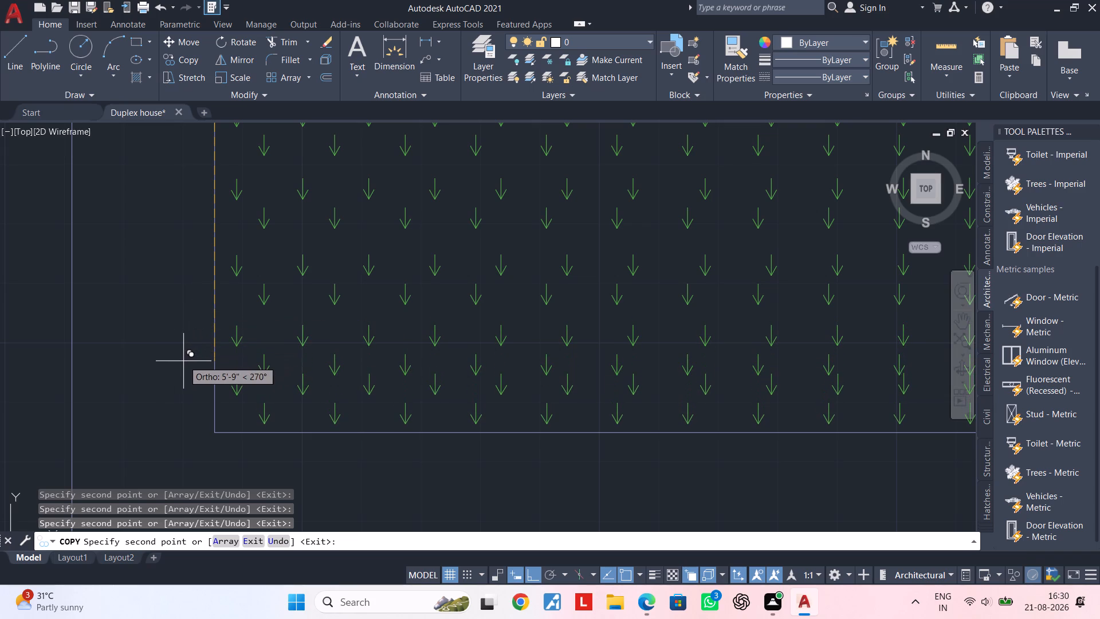
left_click(183, 362)
scroll(183, 362, "down", 1)
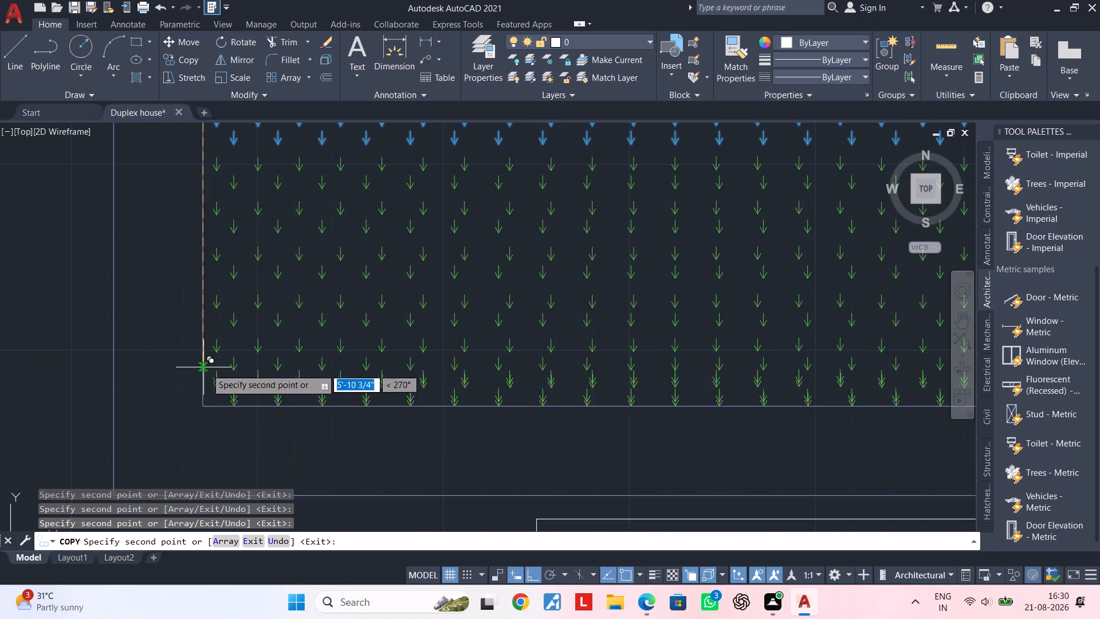
key("Escape")
key("Escape")
Examine the filled lawn overall and up close, checking the spacing between arrow rows near the inner rectangle's south edge.
scroll(565, 422, "down", 1)
middle_click_drag(619, 421, 254, 408)
key("Escape")
scroll(376, 379, "down", 1)
middle_click_drag(414, 382, 679, 378)
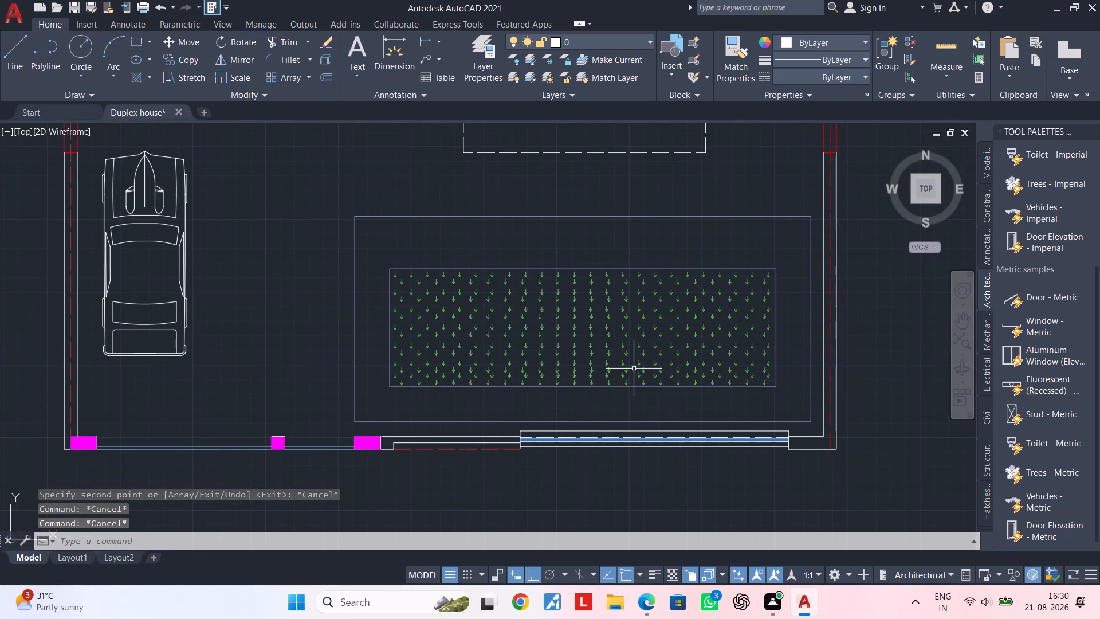
middle_click_drag(636, 368, 496, 366)
key("Escape")
key("Escape")
scroll(423, 348, "up", 2)
scroll(425, 347, "down", 2)
middle_click_drag(445, 342, 447, 342)
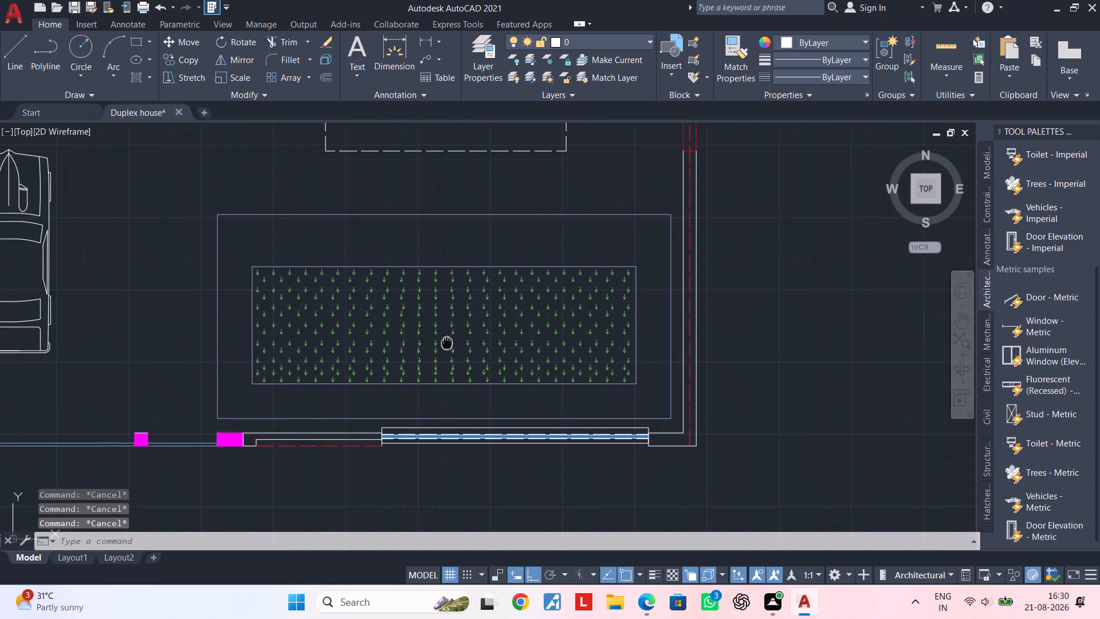
middle_click_drag(447, 342, 596, 327)
key("Escape")
key("Escape")
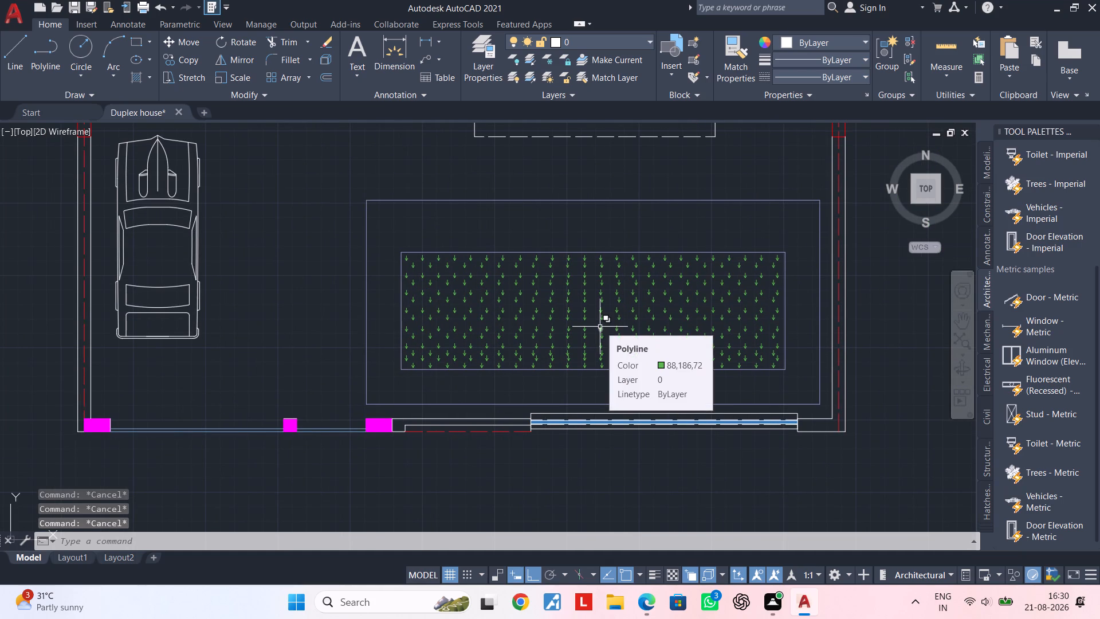
key("Escape")
key("Escape")
middle_click_drag(635, 336, 726, 294)
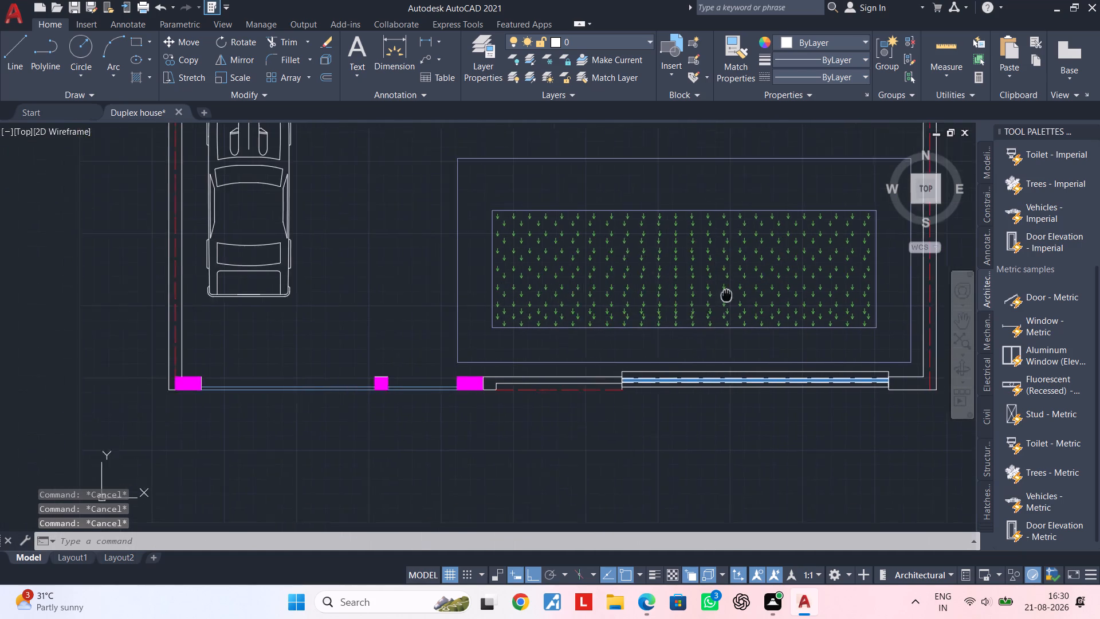
middle_click_drag(726, 294, 745, 289)
scroll(681, 276, "up", 3)
scroll(608, 265, "down", 2)
scroll(569, 323, "up", 3)
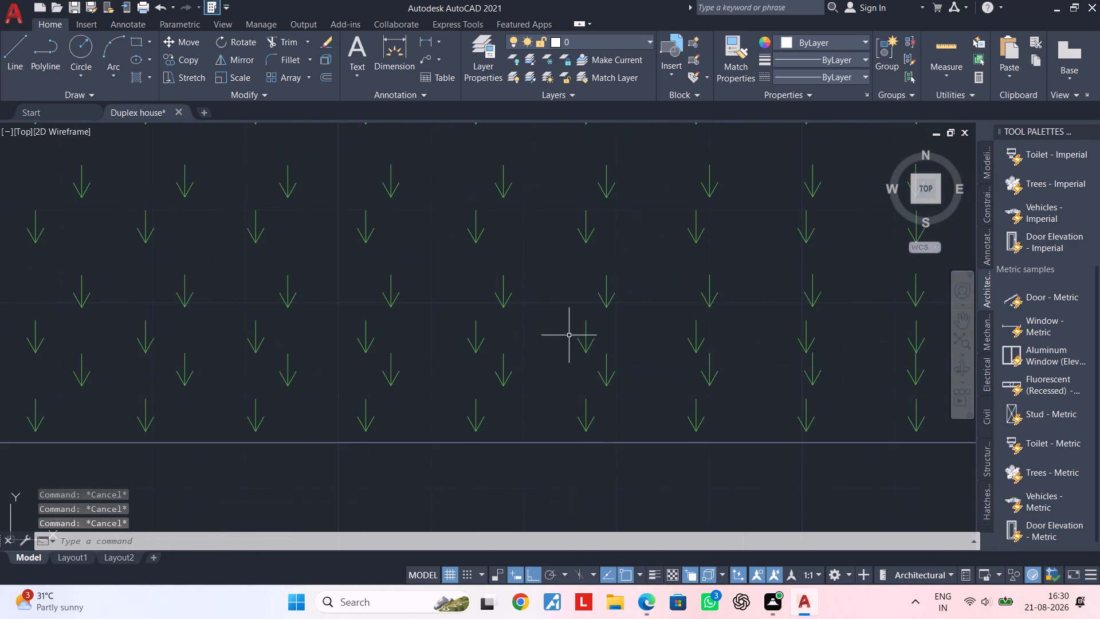
scroll(507, 365, "up", 1)
left_click(506, 387)
key("Escape")
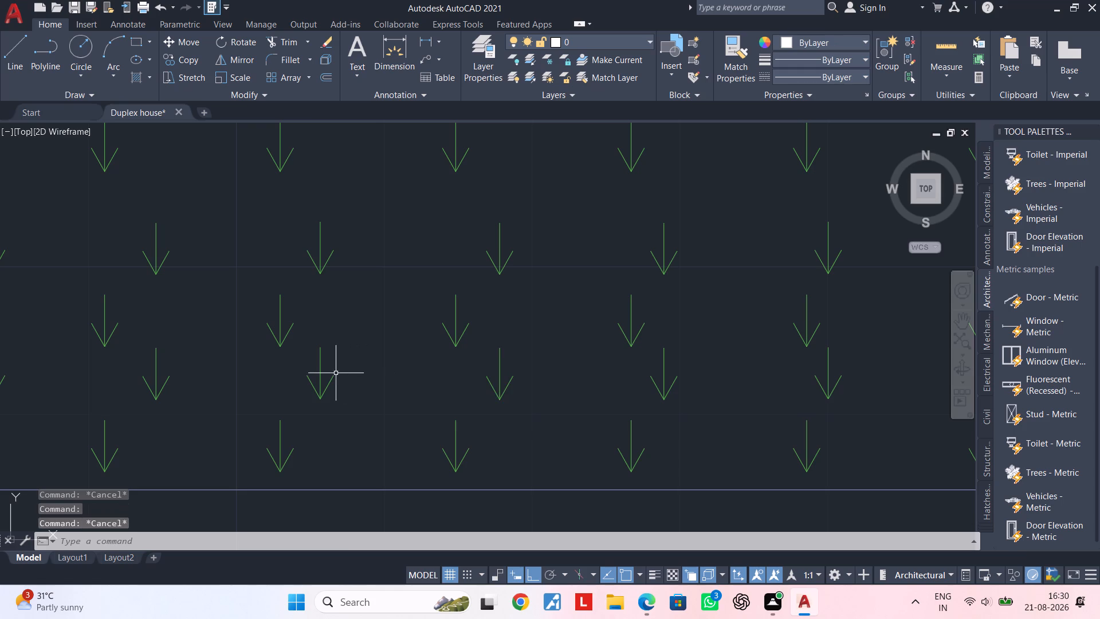
scroll(380, 359, "down", 4)
middle_click_drag(624, 325, 643, 304)
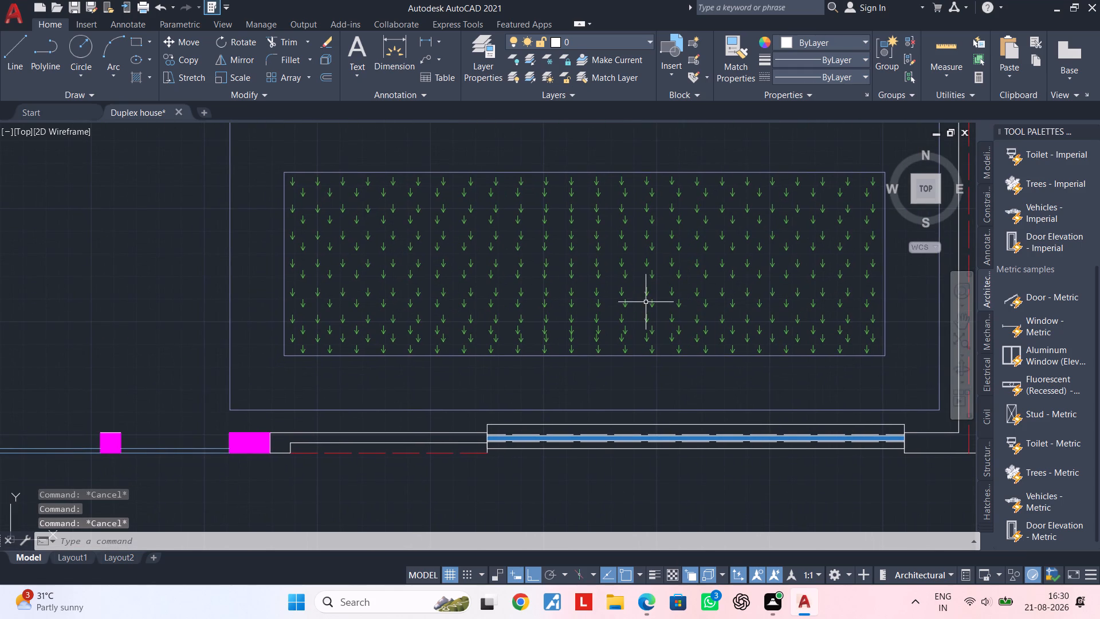
middle_click_drag(683, 292, 692, 271)
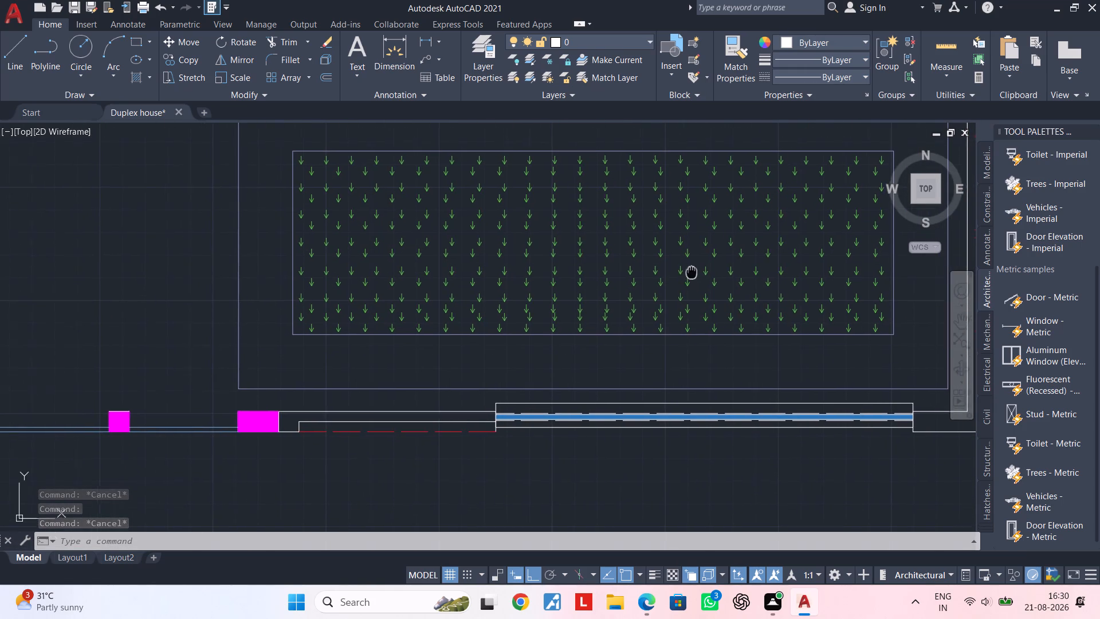
middle_click_drag(692, 271, 693, 269)
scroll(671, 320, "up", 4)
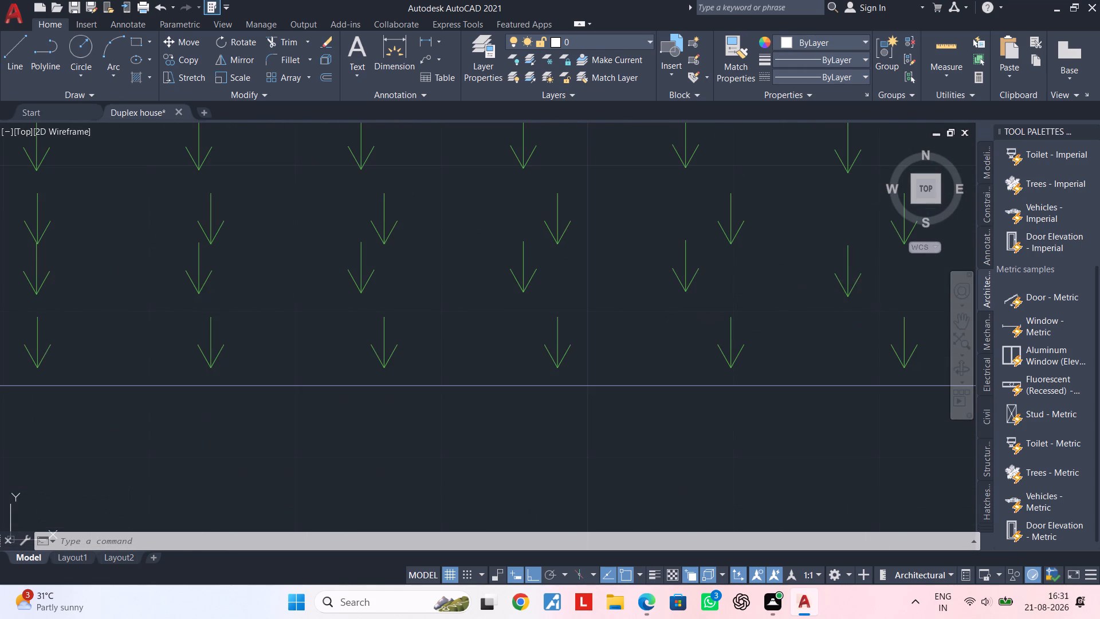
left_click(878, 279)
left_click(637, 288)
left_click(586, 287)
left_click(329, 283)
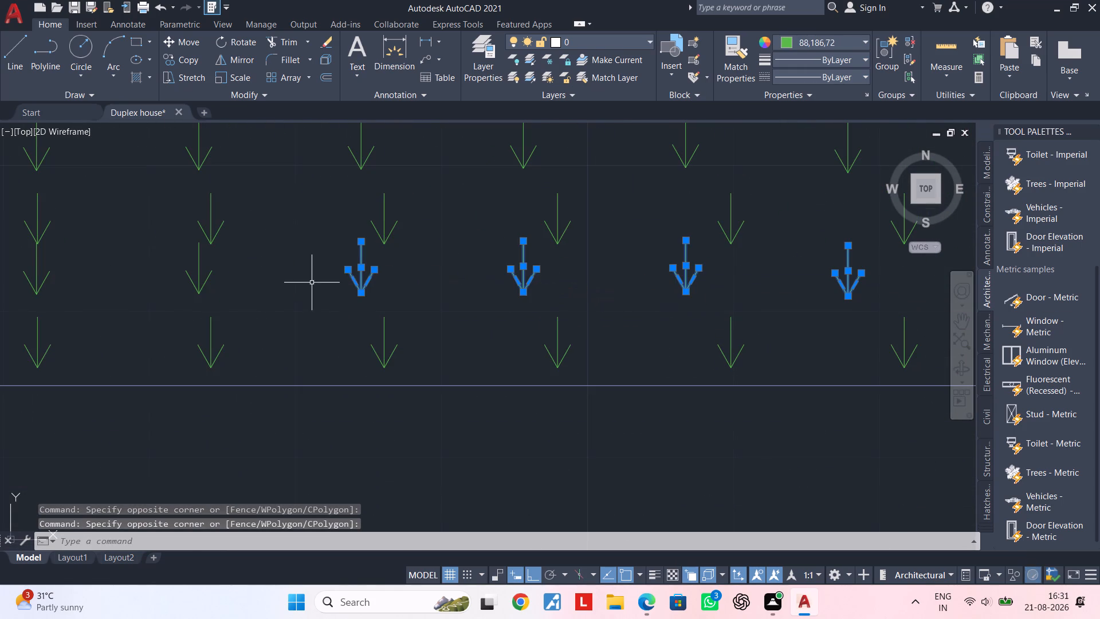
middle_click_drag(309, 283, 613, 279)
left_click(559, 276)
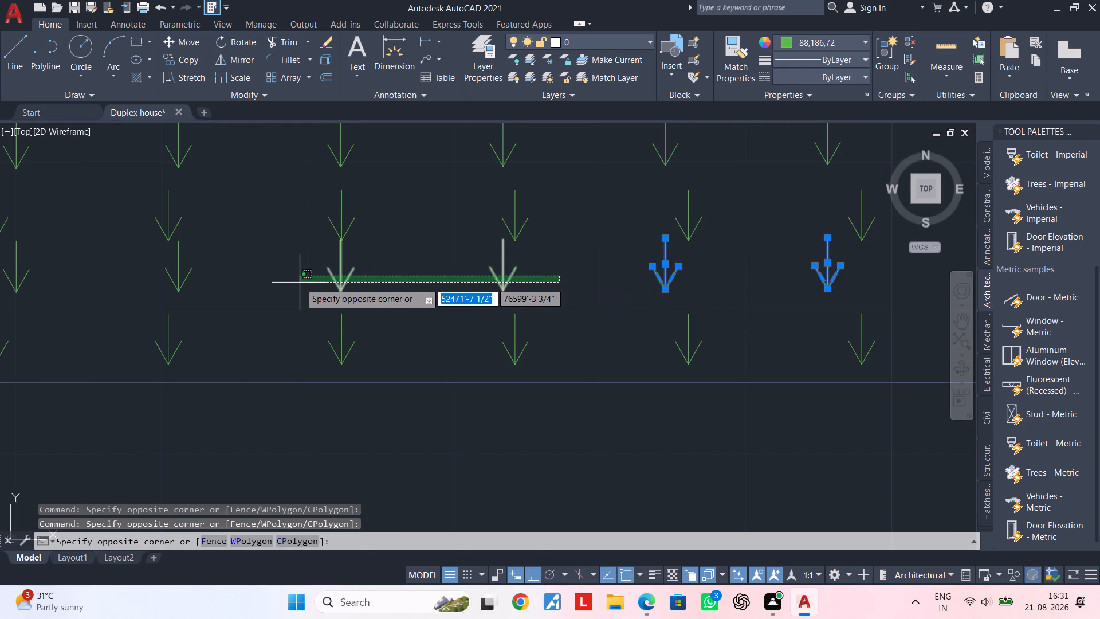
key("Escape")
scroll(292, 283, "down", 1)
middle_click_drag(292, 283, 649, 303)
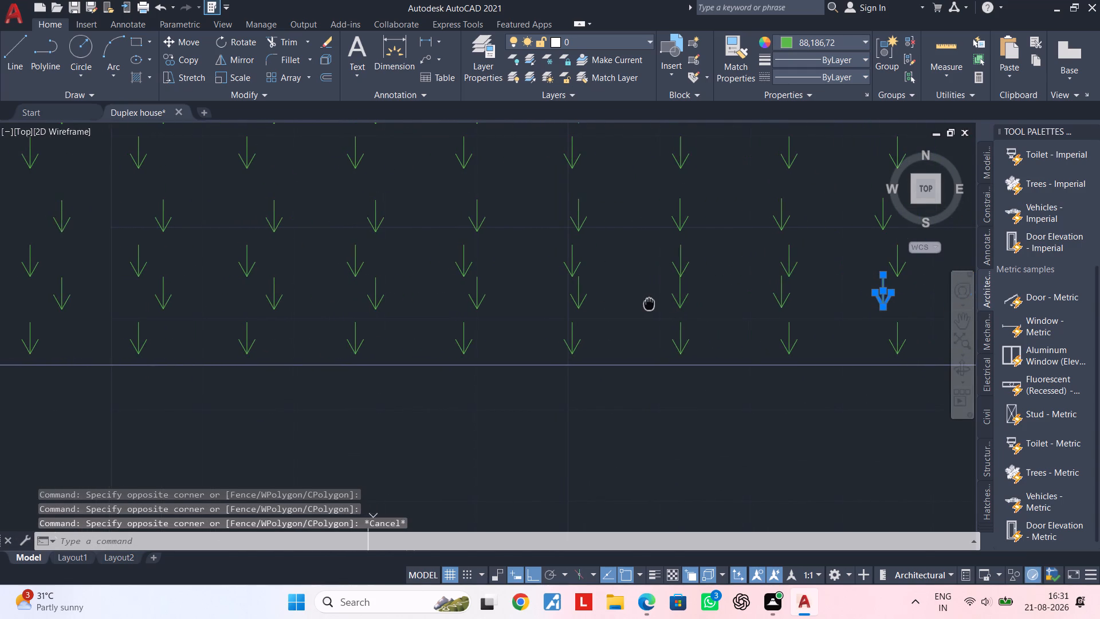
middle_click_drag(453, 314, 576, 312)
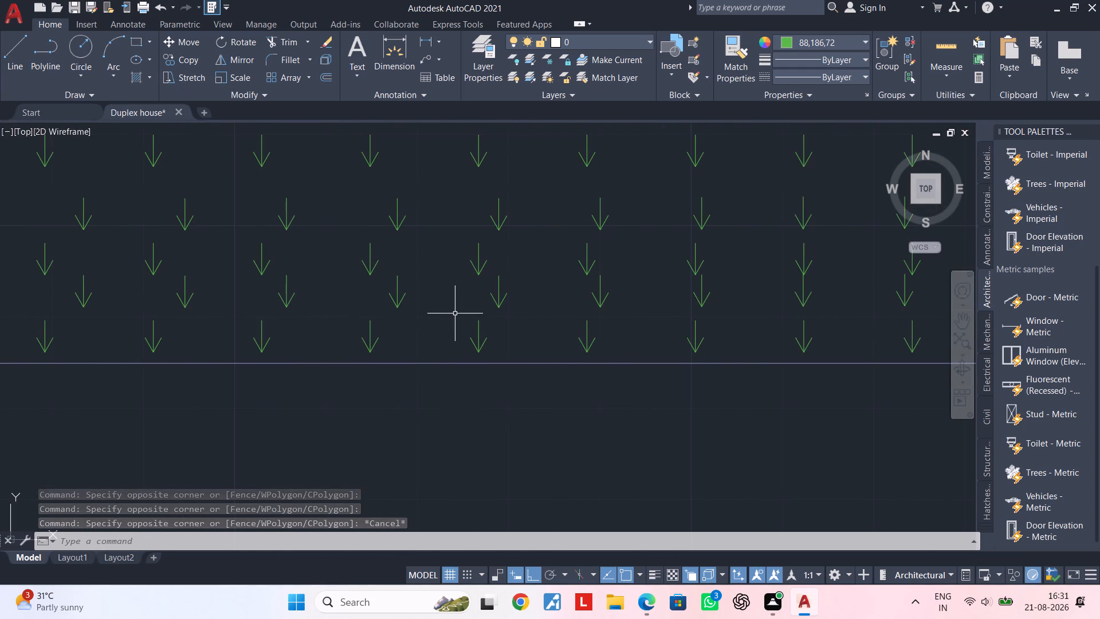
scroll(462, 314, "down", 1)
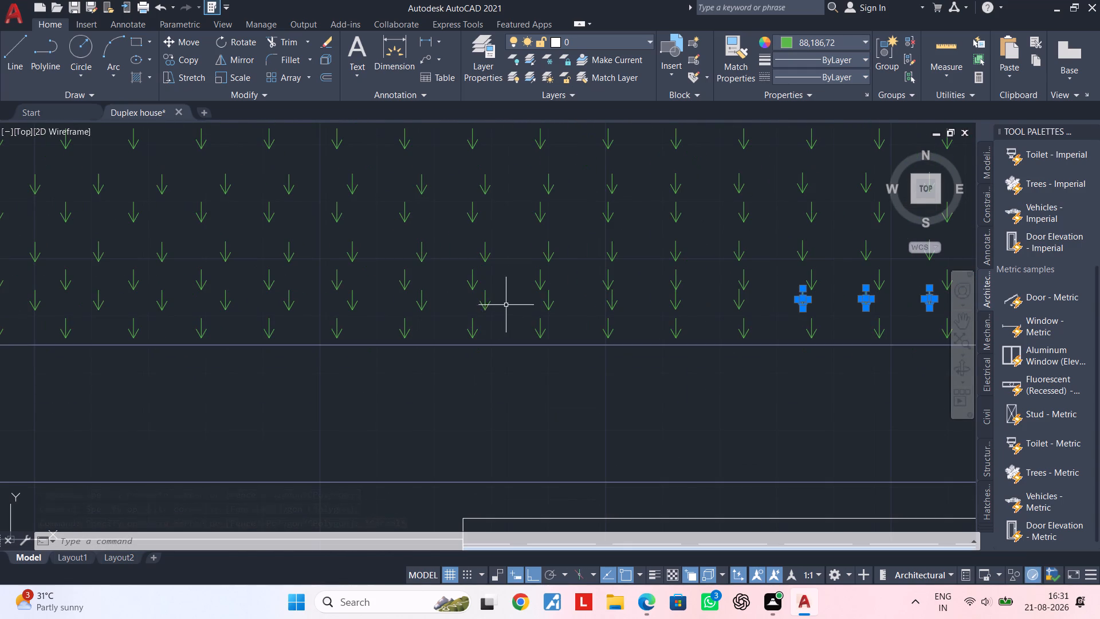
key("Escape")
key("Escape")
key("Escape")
Erase six neighbouring arrow symbols, two at a time going west, from the crowded third row above the lawn's south edge.
middle_click_drag(522, 309, 187, 320)
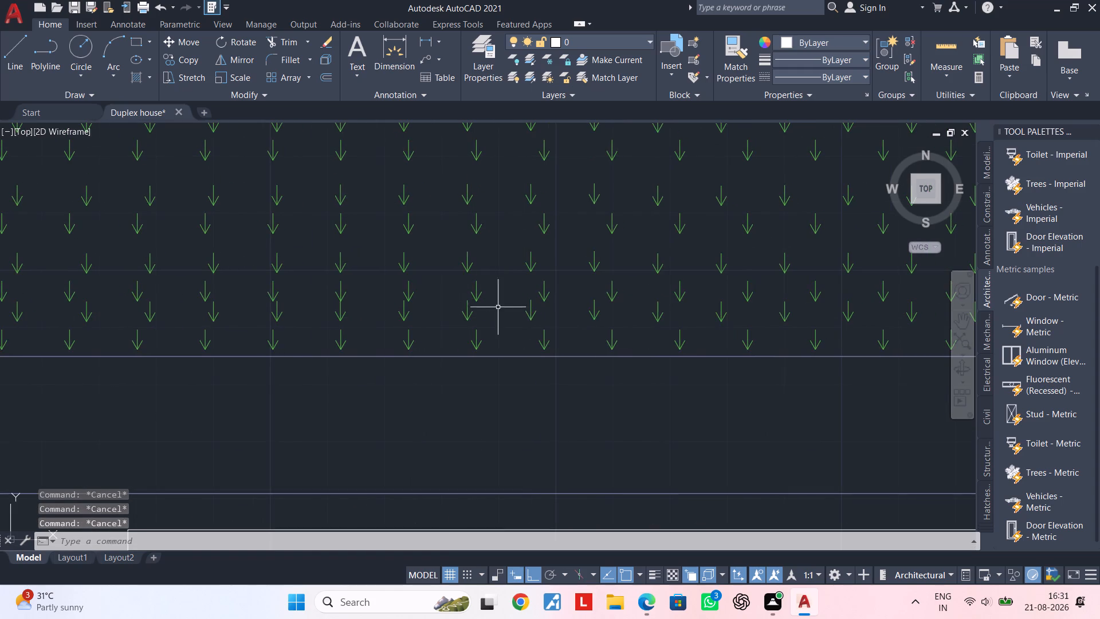
scroll(533, 307, "up", 1)
left_click(680, 285)
left_click(510, 284)
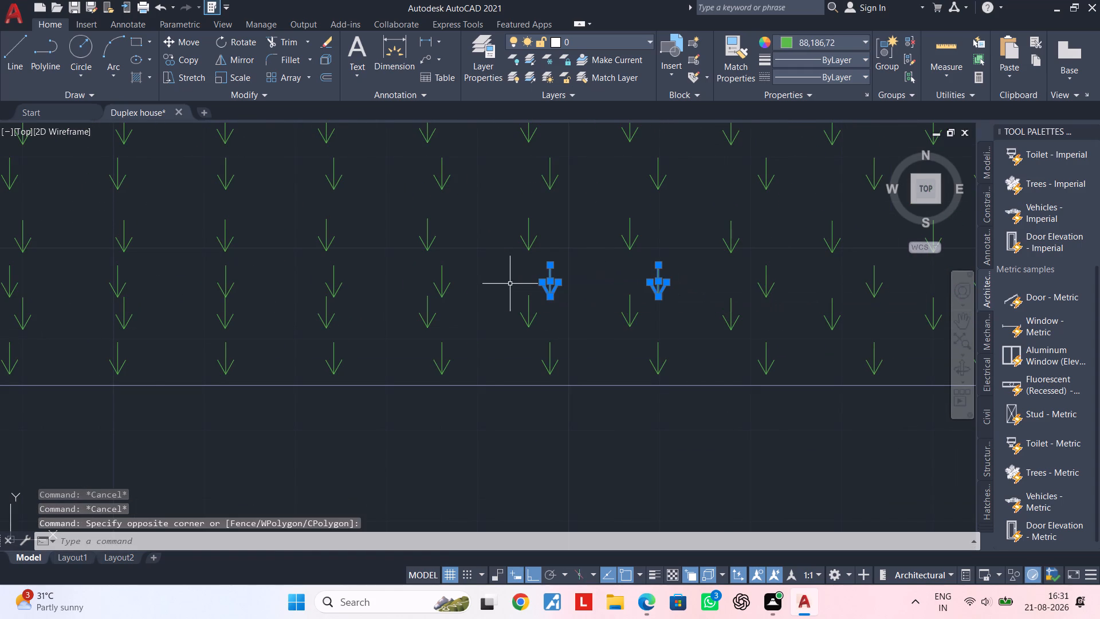
key("Delete")
scroll(550, 297, "down", 2)
scroll(578, 306, "up", 2)
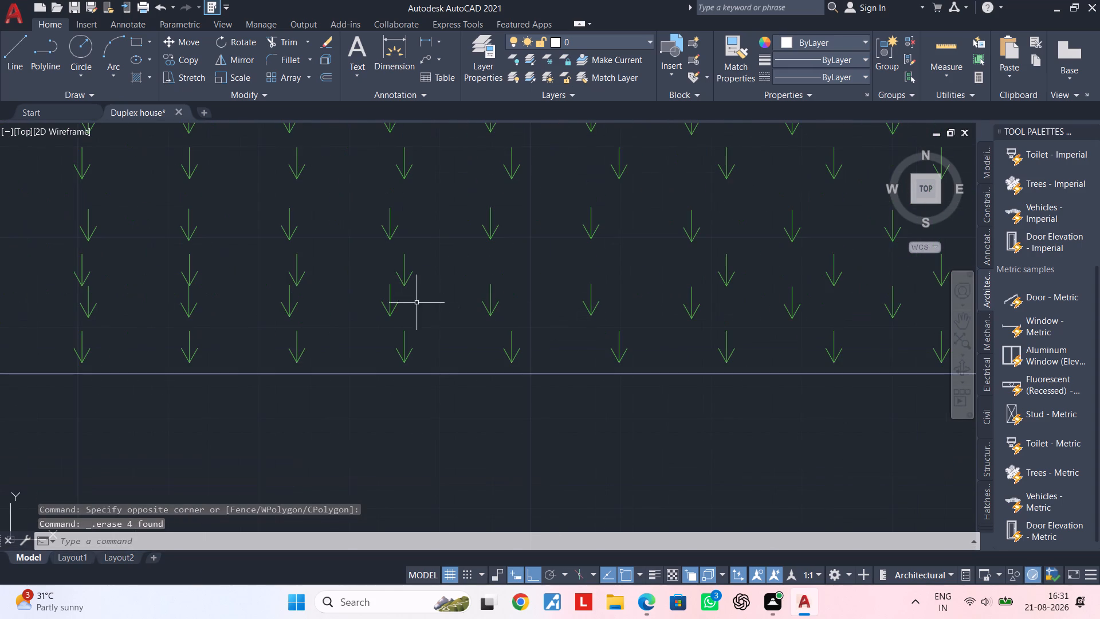
left_click(438, 275)
left_click(275, 275)
key("Delete")
middle_click_drag(292, 275, 650, 289)
left_click(596, 288)
left_click(377, 276)
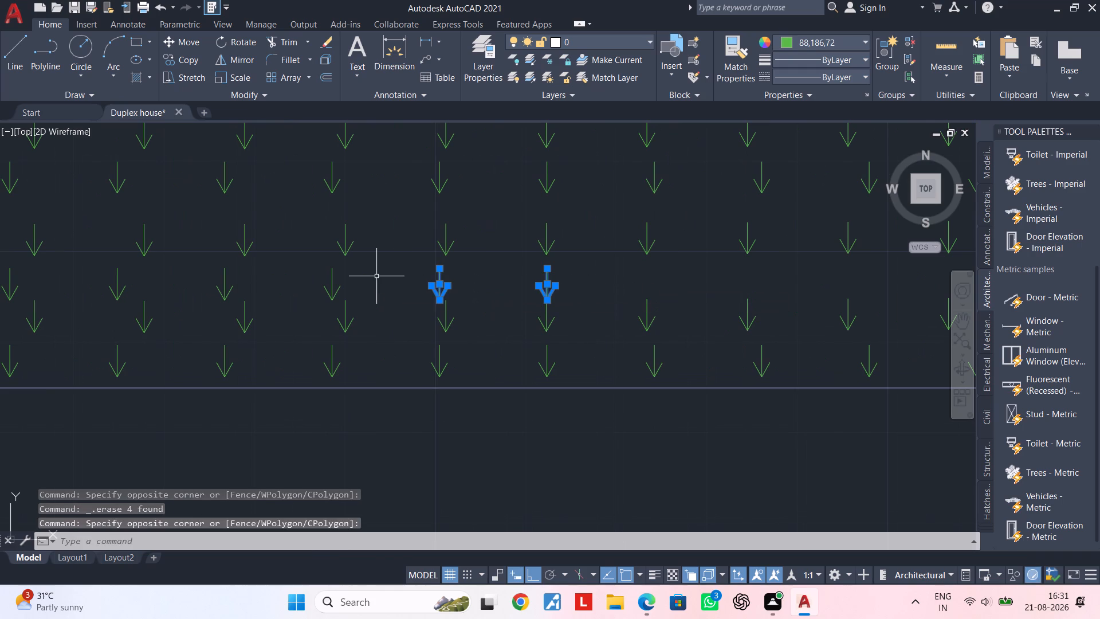
key("Delete")
Erase four more arrow symbols from the crowded third row above the lawn's south edge, continuing westward two at a time.
scroll(380, 276, "down", 2)
middle_click_drag(456, 290, 659, 291)
scroll(622, 292, "up", 2)
left_click(543, 279)
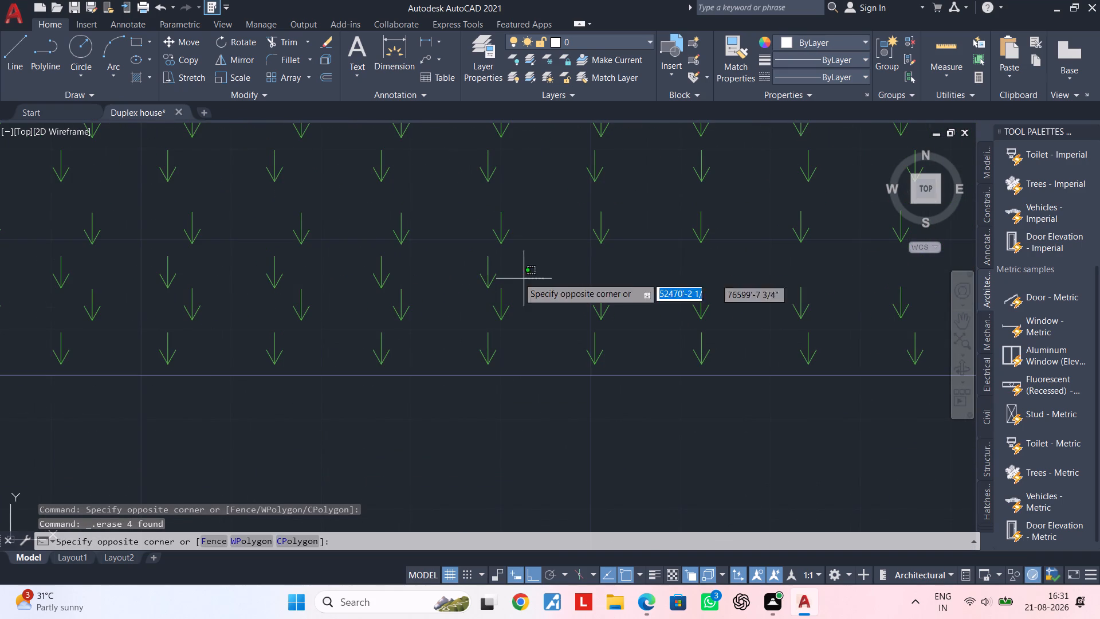
left_click(359, 272)
key("Delete")
middle_click_drag(367, 272, 591, 272)
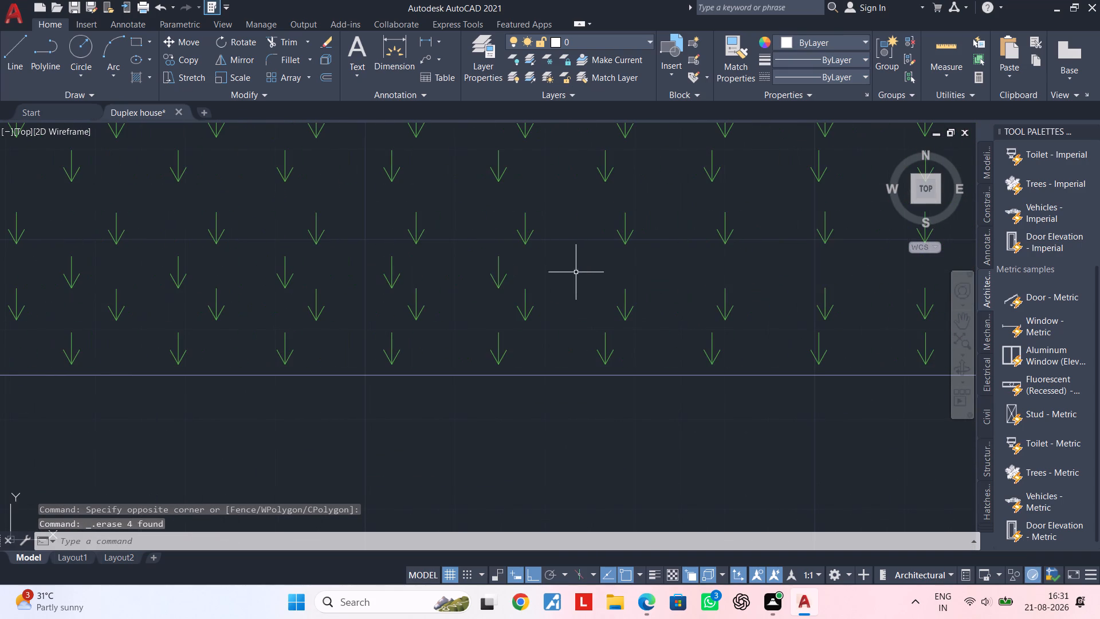
left_click_drag(575, 272, 570, 272)
left_click(365, 270)
key("Delete")
Erase the two leftover arrowheads in that same row, whose shafts are already gone.
middle_click_drag(376, 277, 418, 277)
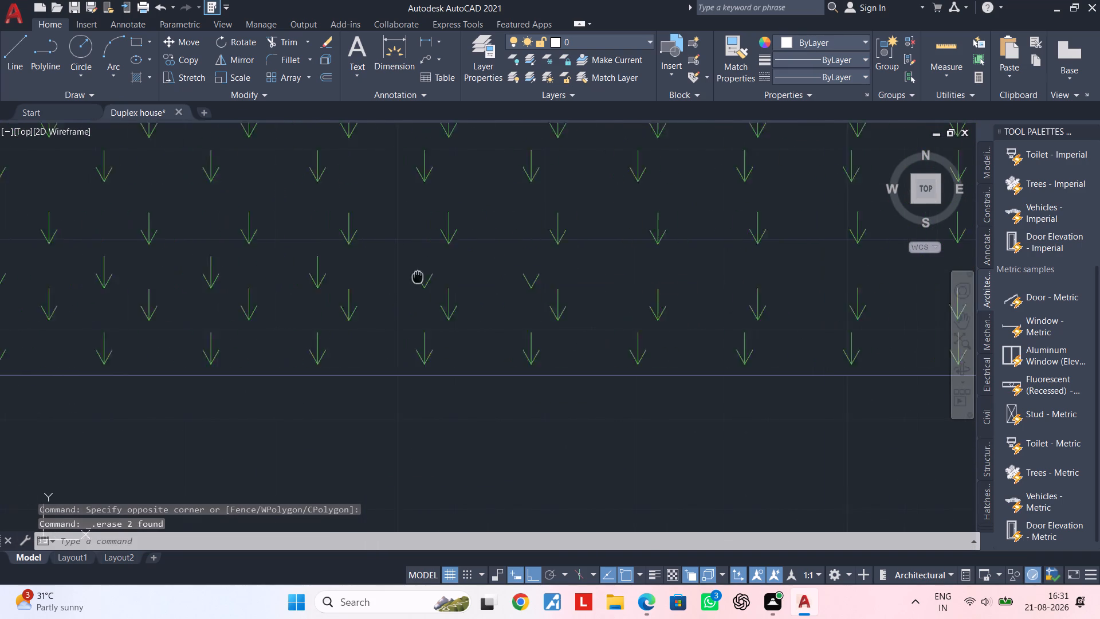
middle_click_drag(418, 277, 477, 277)
left_click(621, 270)
left_click(554, 278)
key("Delete")
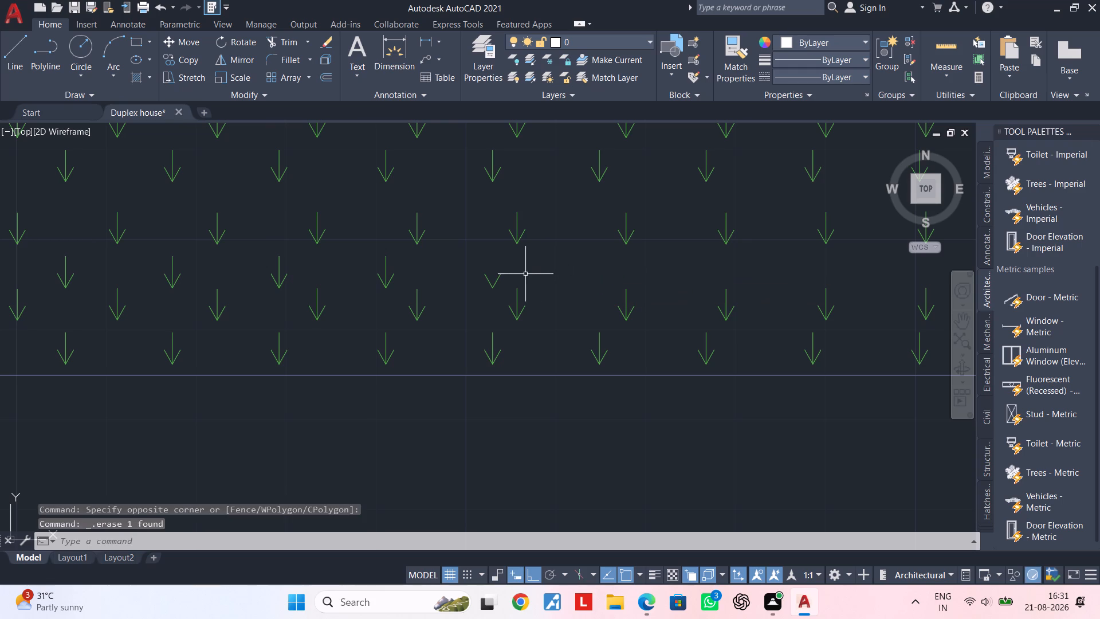
left_click(521, 272)
left_click(482, 274)
key("Delete")
Erase the remaining arrow symbols of the crowded third row as far as the lawn's west edge.
double_click(433, 273)
left_click(262, 273)
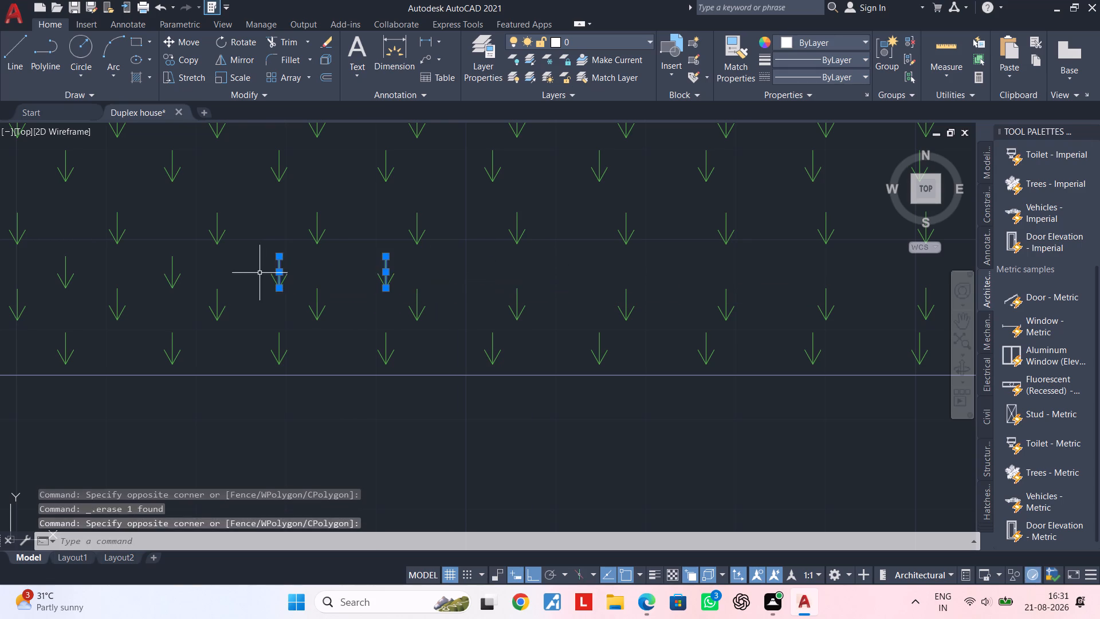
key("Delete")
middle_click_drag(284, 272, 469, 266)
left_click(622, 261)
left_click(419, 270)
key("Delete")
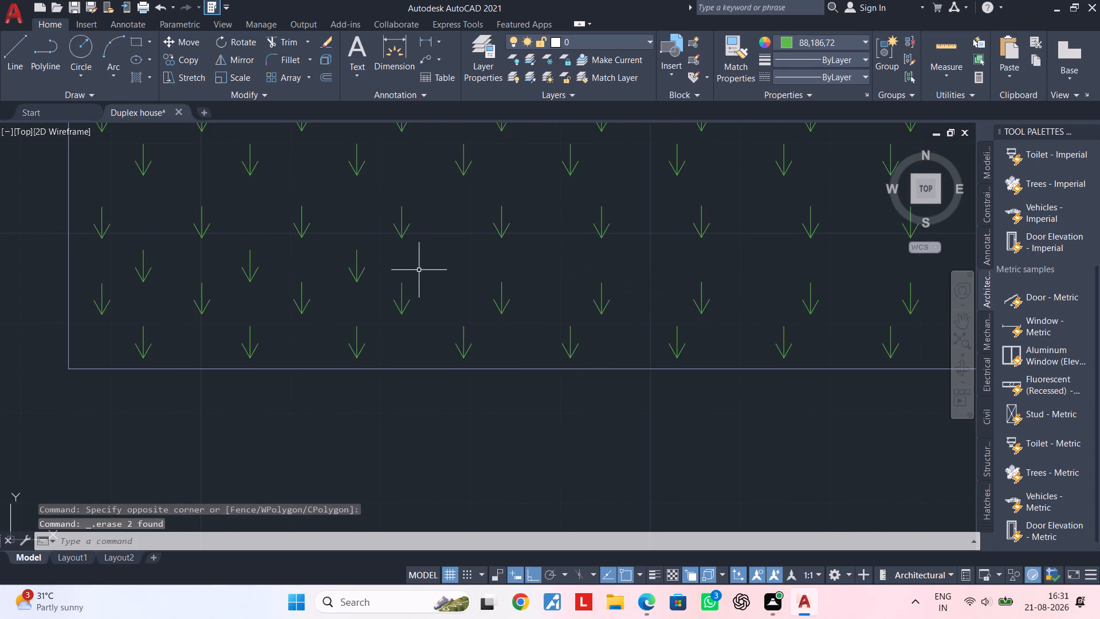
middle_click_drag(438, 269, 565, 267)
double_click(537, 265)
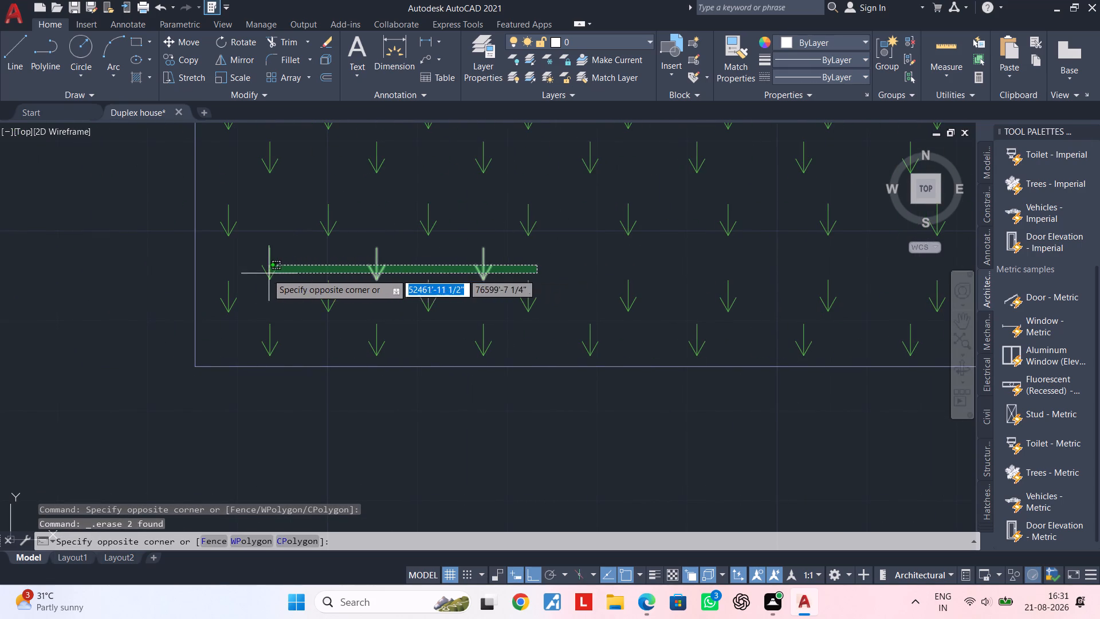
left_click(253, 273)
key("Delete")
Erase four arrow symbols from the eastern part of the same crowded row, two at a time going east.
scroll(364, 278, "down", 3)
middle_click_drag(680, 292, 221, 295)
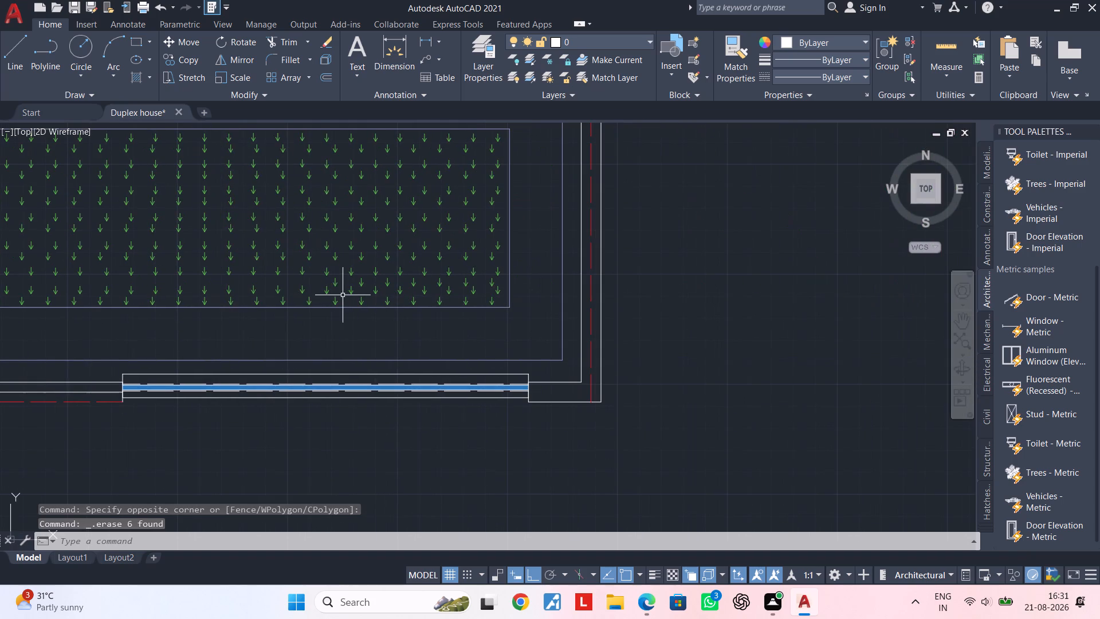
scroll(335, 295, "up", 4)
left_click(457, 243)
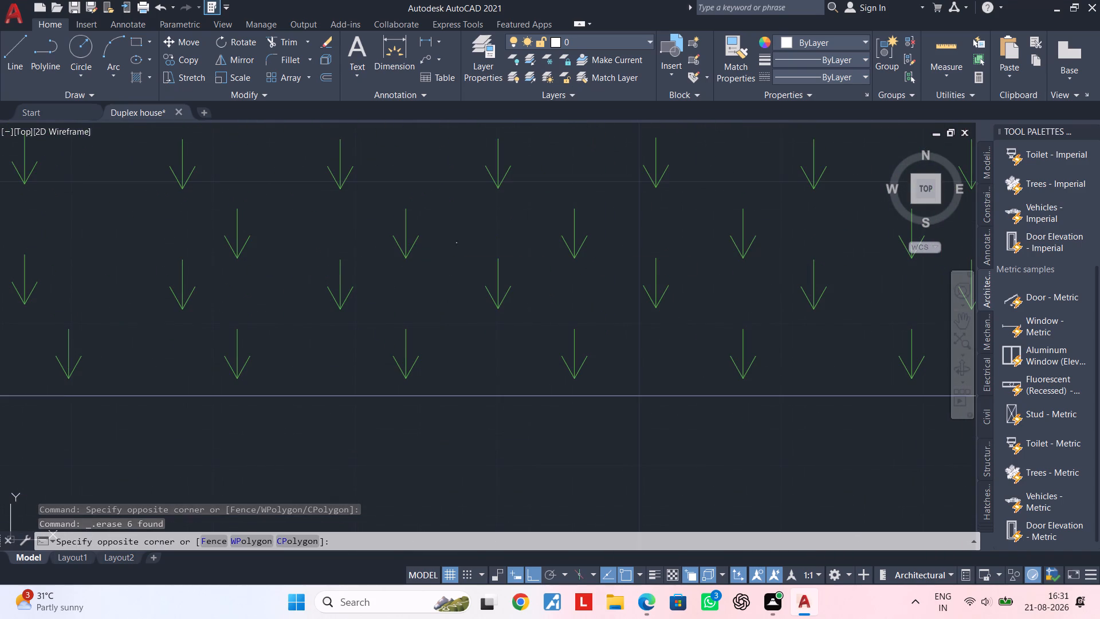
left_click(221, 258)
key("Delete")
middle_click_drag(466, 263, 286, 287)
left_click_drag(625, 271, 614, 270)
left_click(345, 272)
key("Delete")
Erase the last three arrow symbols of the crowded row up to the lawn's east edge.
middle_click_drag(501, 275, 429, 276)
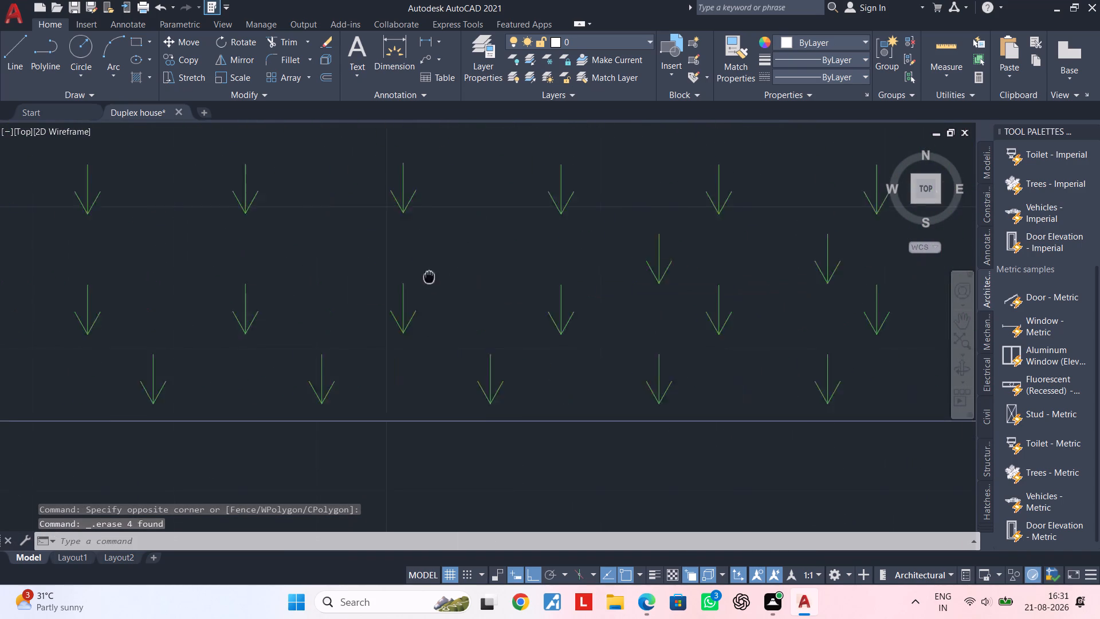
middle_click_drag(429, 276, 272, 283)
left_click_drag(703, 279, 697, 279)
double_click(417, 279)
middle_click_drag(736, 273, 293, 290)
key("Delete")
left_click_drag(449, 287, 415, 287)
left_click(339, 287)
key("Delete")
scroll(352, 287, "down", 3)
Examine the thinned-out lawn as a whole and in relation to the front yard and boundary.
scroll(351, 292, "down", 1)
middle_click_drag(351, 300, 718, 300)
middle_click_drag(472, 299, 601, 295)
key("Escape")
key("Escape")
scroll(511, 291, "down", 1)
middle_click_drag(536, 291, 622, 286)
key("Escape")
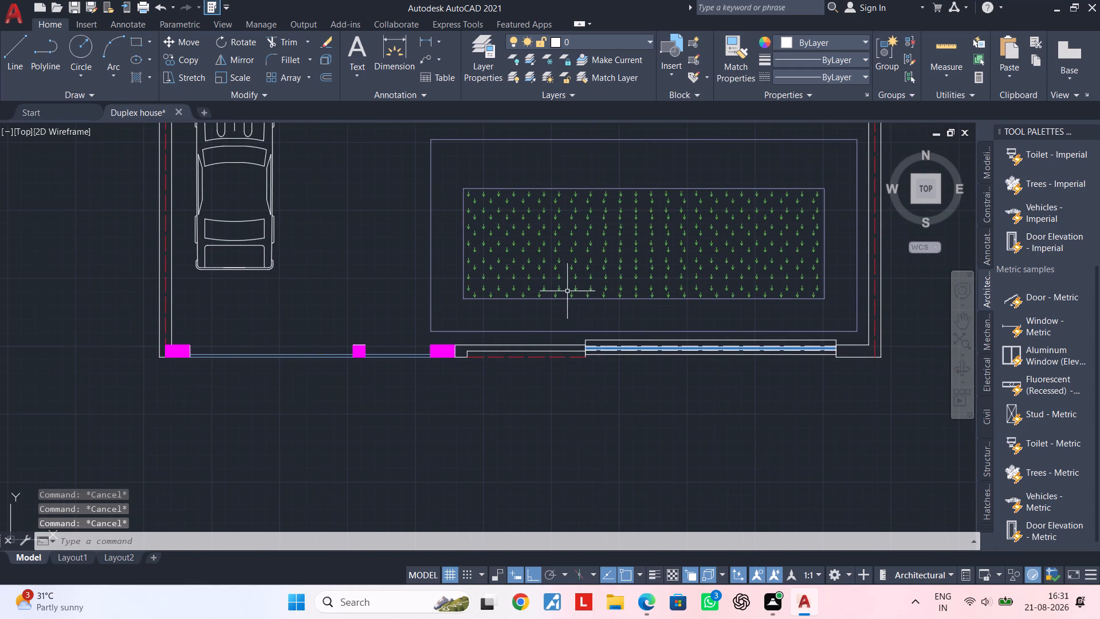
scroll(568, 291, "up", 2)
scroll(571, 291, "down", 3)
middle_click_drag(588, 298, 560, 339)
key("Escape")
key("Escape")
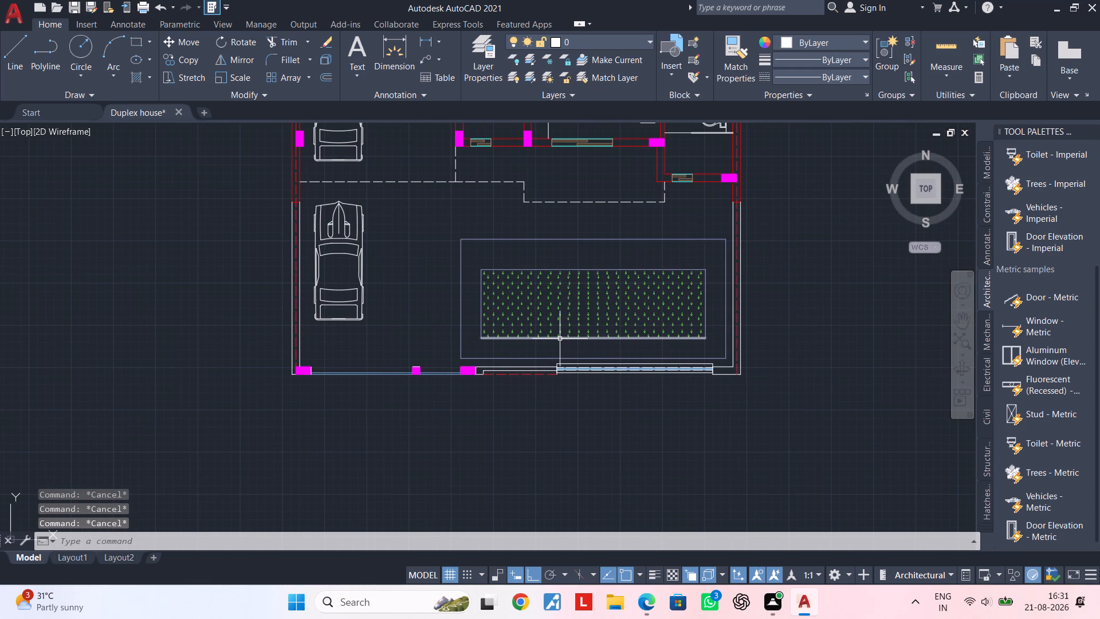
key("Escape")
key("Escape")
key("Escape")
key("Escape")
key("Escape")
Call up the Tool Palettes and look through the Architectural samples for the imperial Trees block, with empty space east of the plan in view.
type("TP")
key("space")
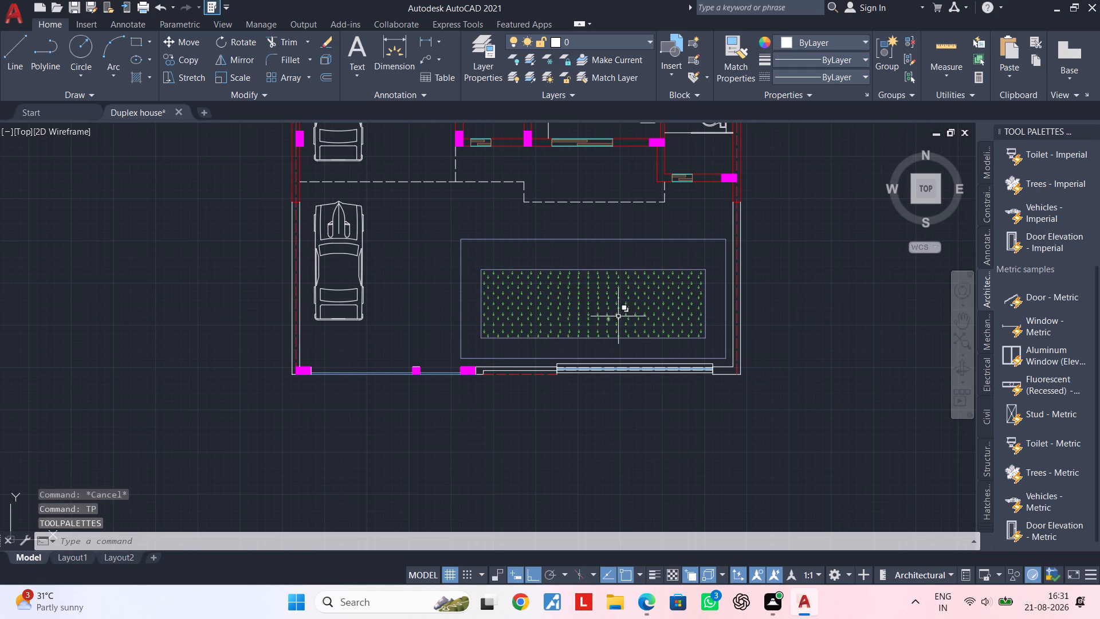
key("Escape")
key("Escape")
key("Escape")
type("TP")
key("space")
key("Escape")
key("Escape")
key("Escape")
scroll(782, 294, "down", 4)
middle_click_drag(789, 294, 443, 336)
scroll(411, 339, "up", 1)
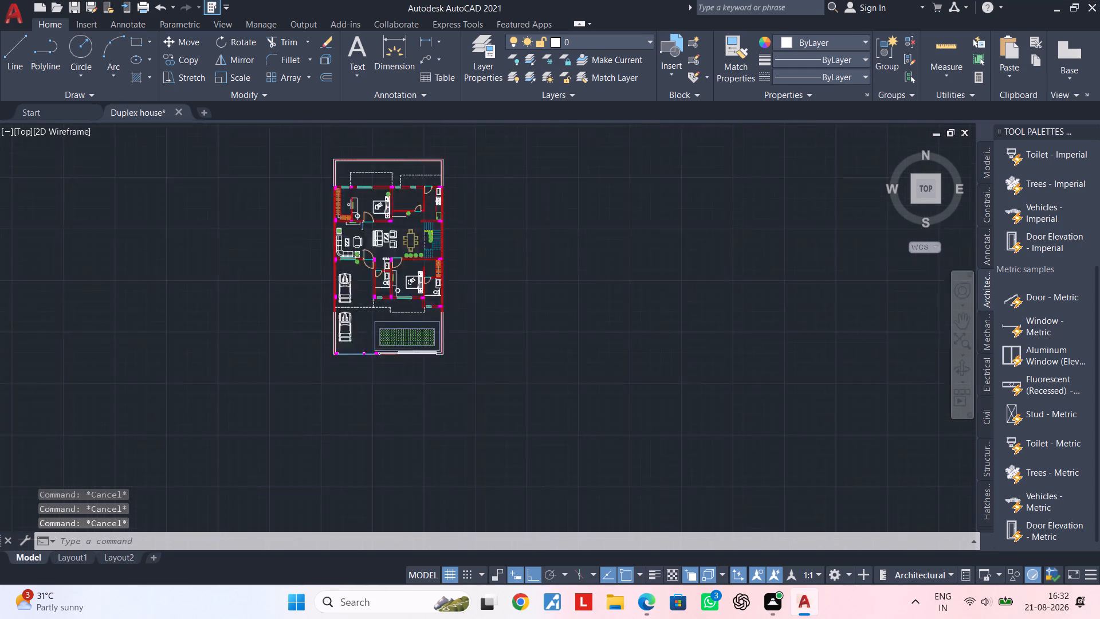
scroll(411, 339, "up", 2)
middle_click_drag(539, 303, 286, 349)
key("Escape")
key("Escape")
key("Escape")
type("TP")
key("space")
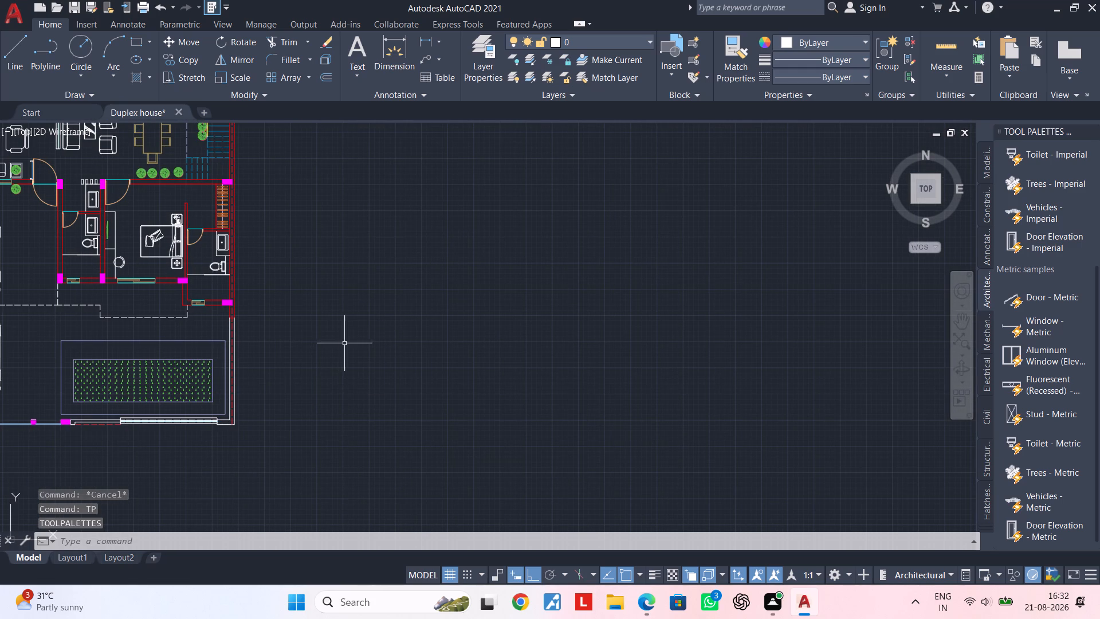
key("Escape")
key("Escape")
scroll(1017, 366, "down", 2)
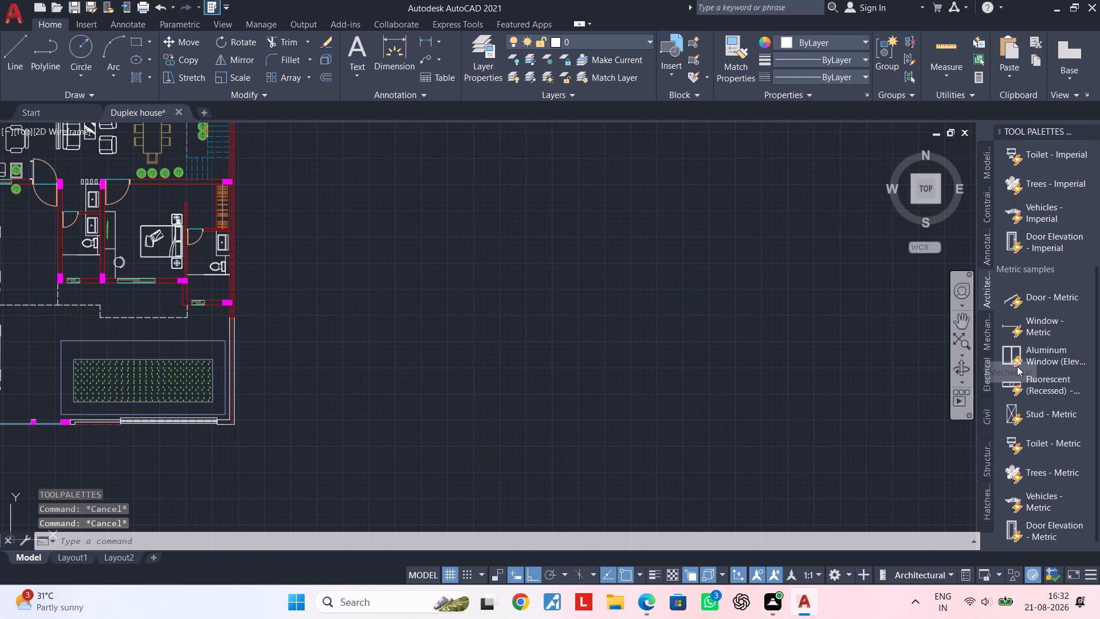
scroll(1017, 366, "down", 1)
scroll(1017, 366, "up", 3)
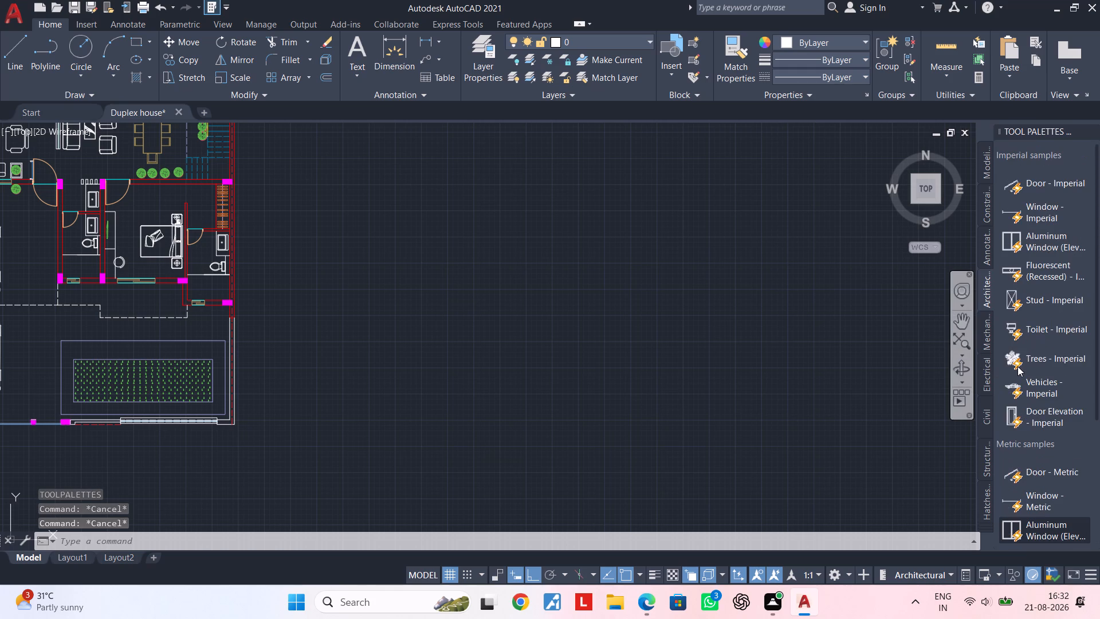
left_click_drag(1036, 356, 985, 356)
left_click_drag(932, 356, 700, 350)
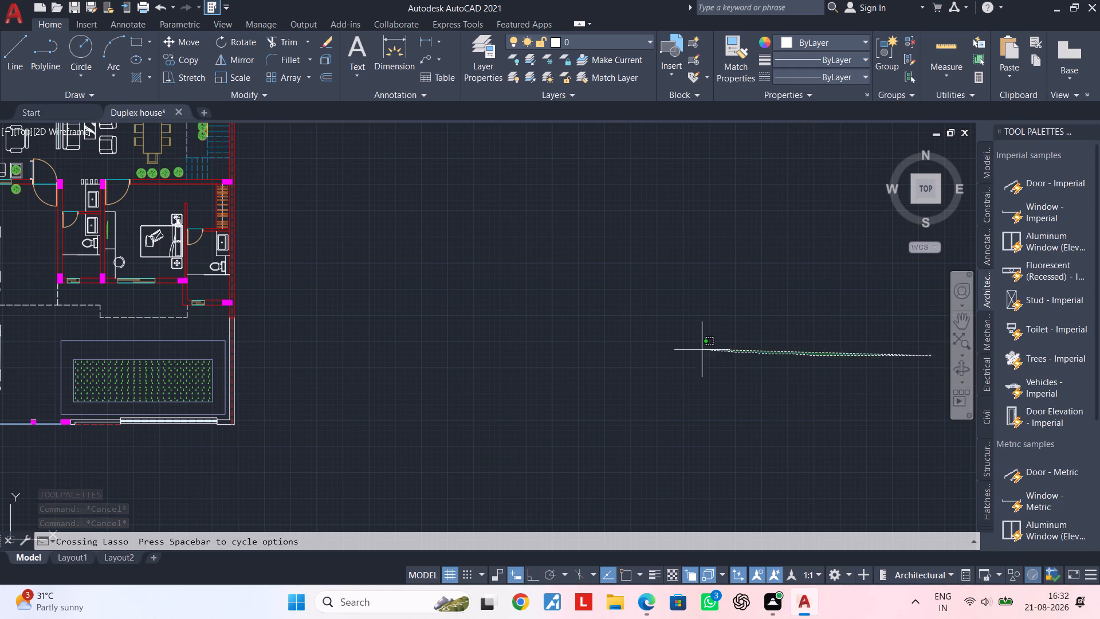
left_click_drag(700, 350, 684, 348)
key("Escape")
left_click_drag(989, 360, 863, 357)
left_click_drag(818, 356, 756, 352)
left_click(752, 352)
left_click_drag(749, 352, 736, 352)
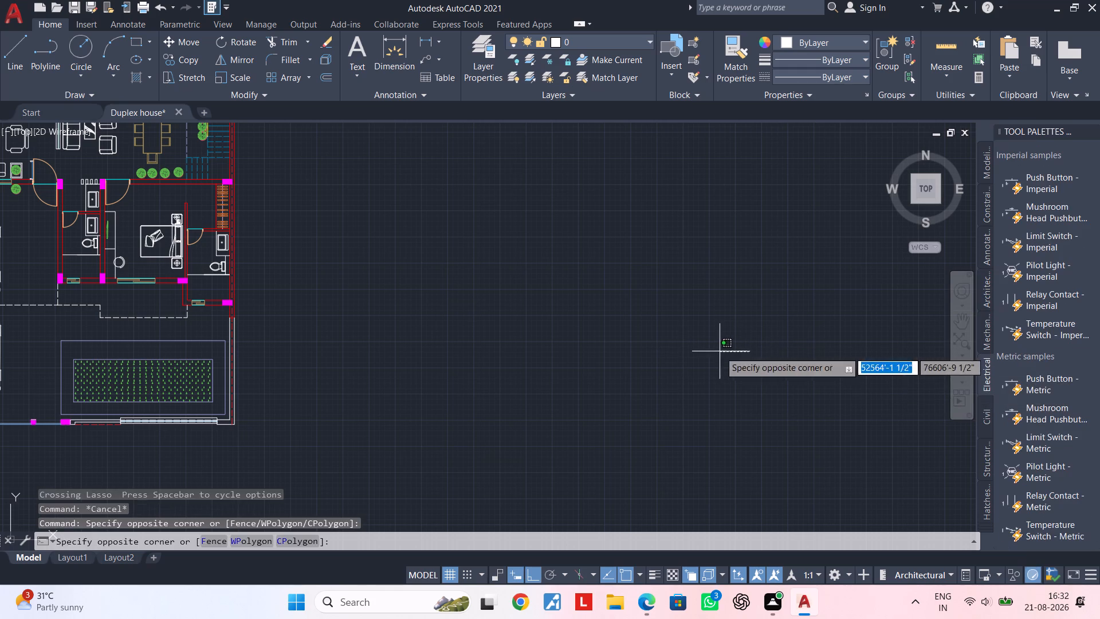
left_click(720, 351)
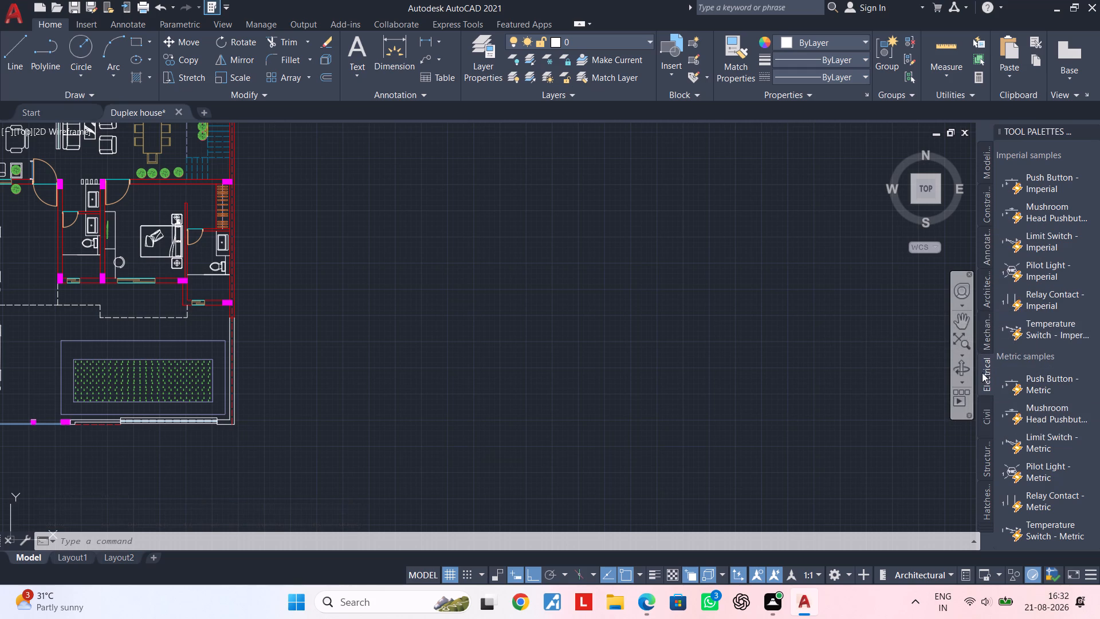
Insert the Trees - Imperial block from the Architectural samples in the empty area east of the house plan.
left_click(990, 295)
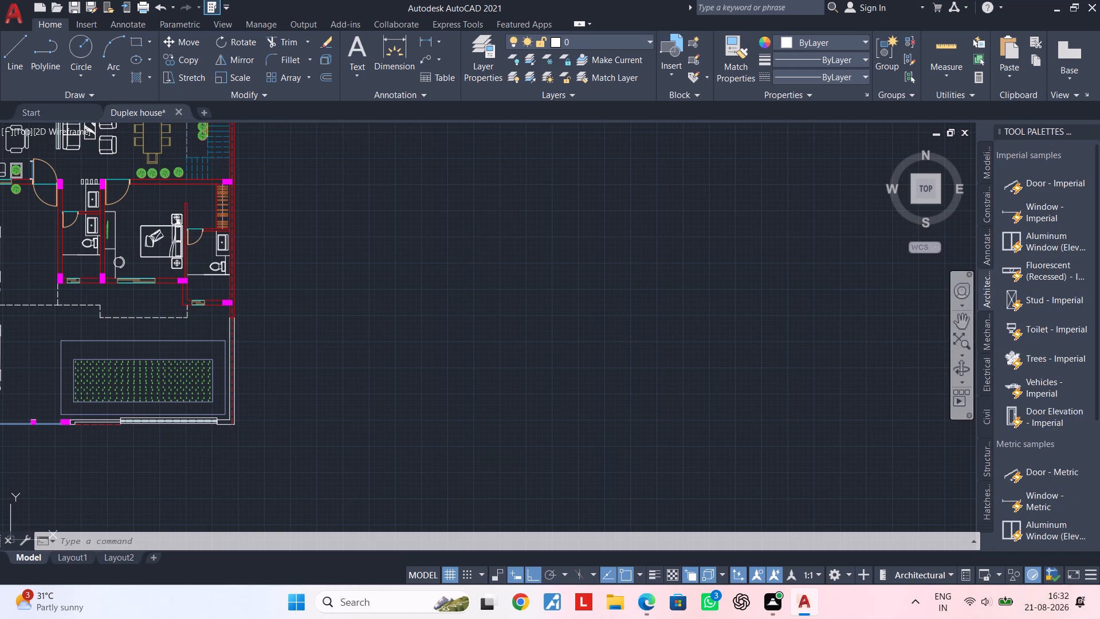
left_click_drag(1046, 355, 793, 347)
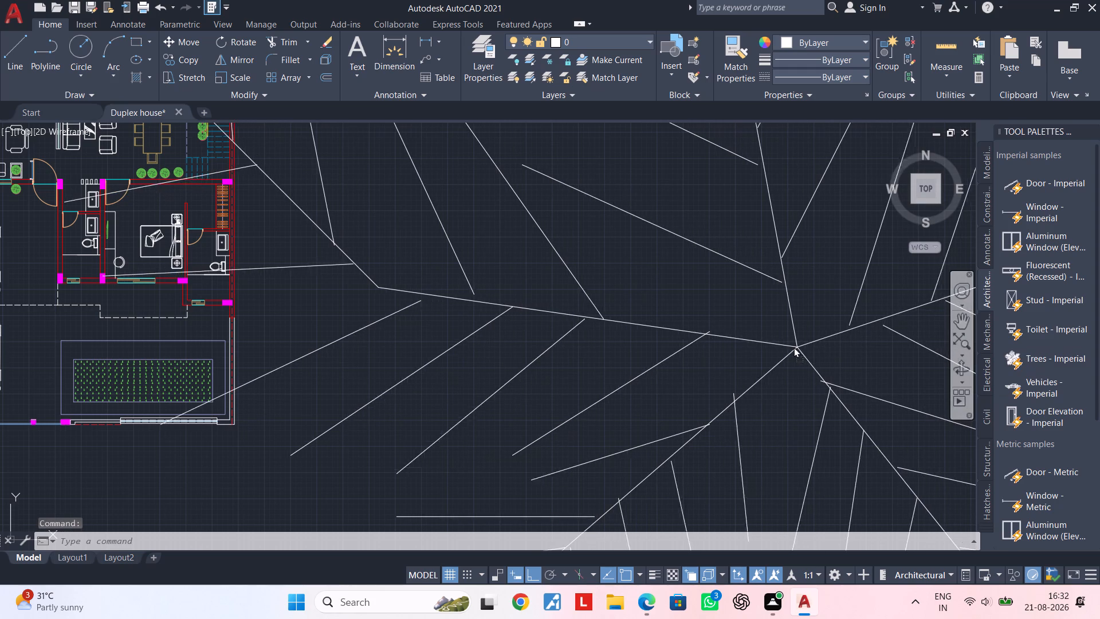
left_click_drag(793, 347, 786, 346)
left_click_drag(763, 344, 750, 342)
left_click(749, 342)
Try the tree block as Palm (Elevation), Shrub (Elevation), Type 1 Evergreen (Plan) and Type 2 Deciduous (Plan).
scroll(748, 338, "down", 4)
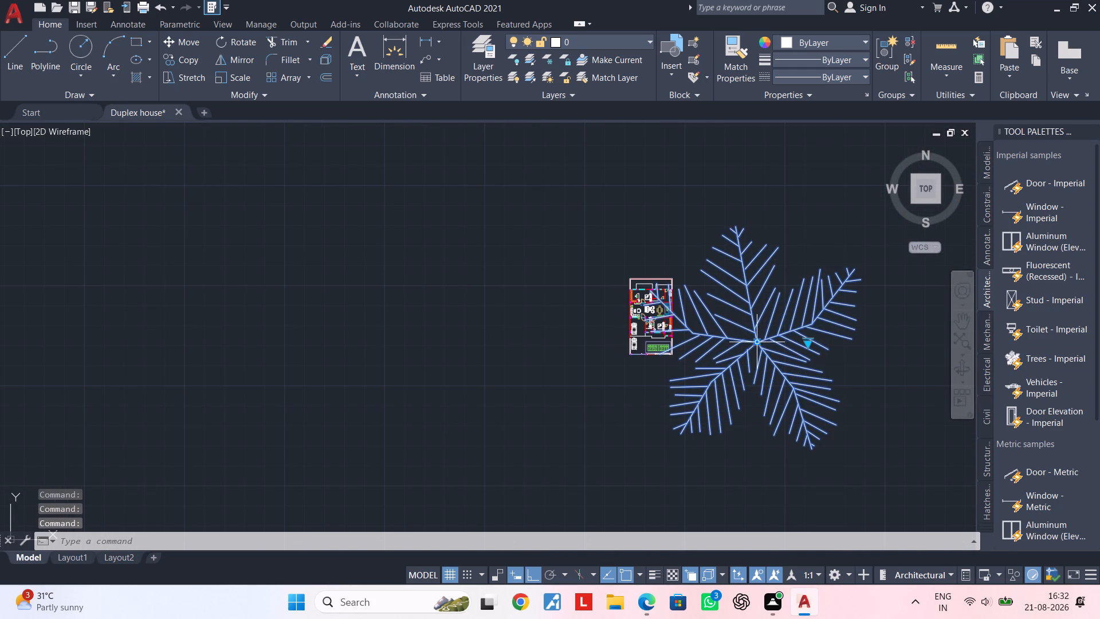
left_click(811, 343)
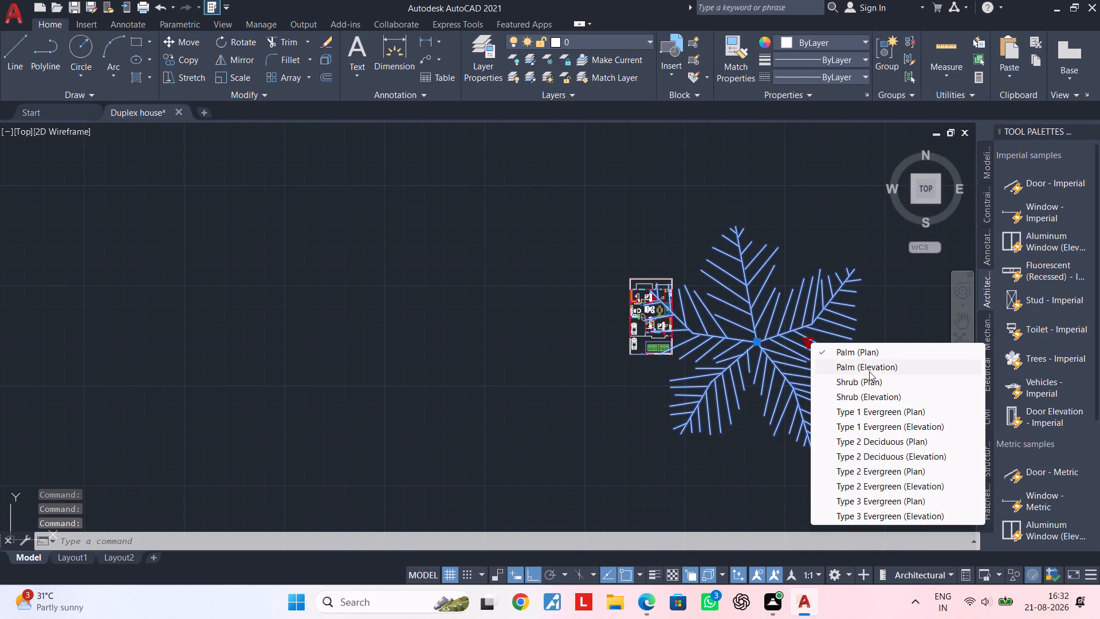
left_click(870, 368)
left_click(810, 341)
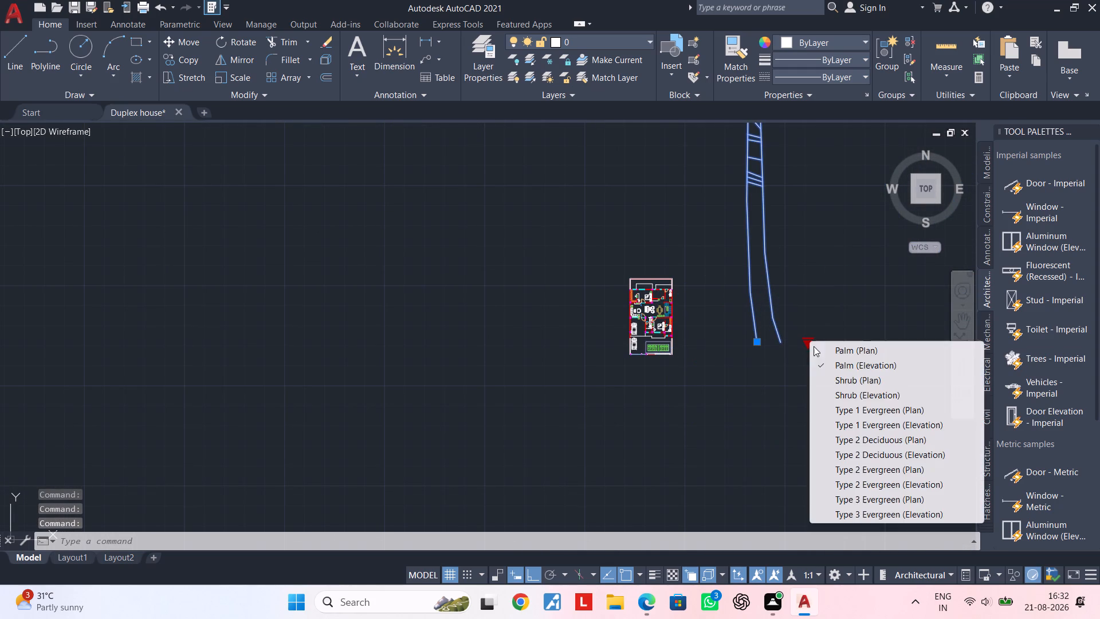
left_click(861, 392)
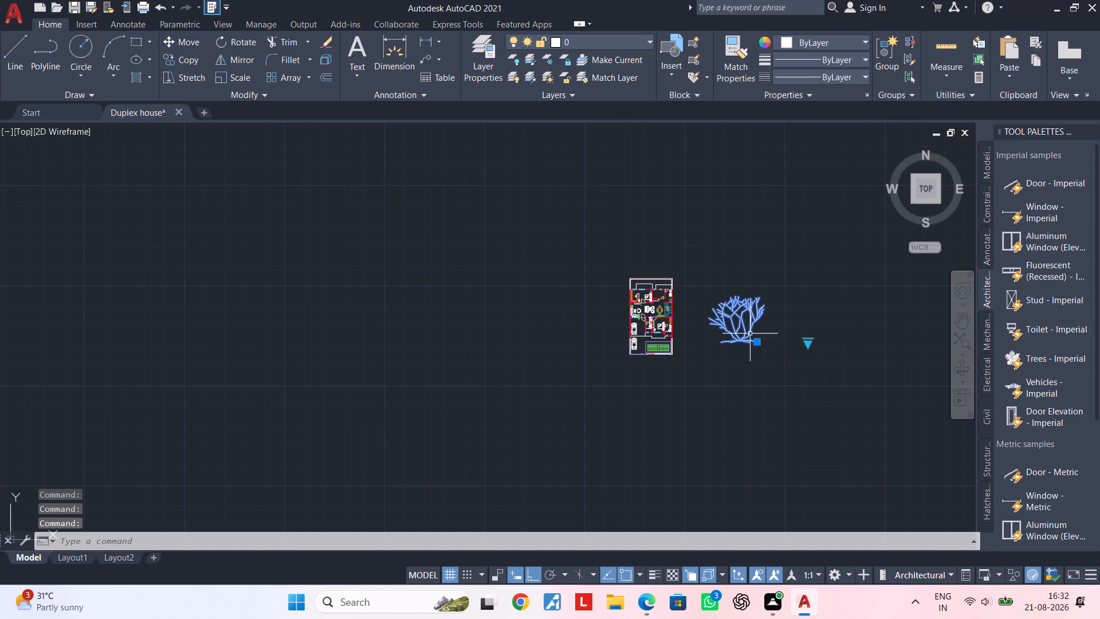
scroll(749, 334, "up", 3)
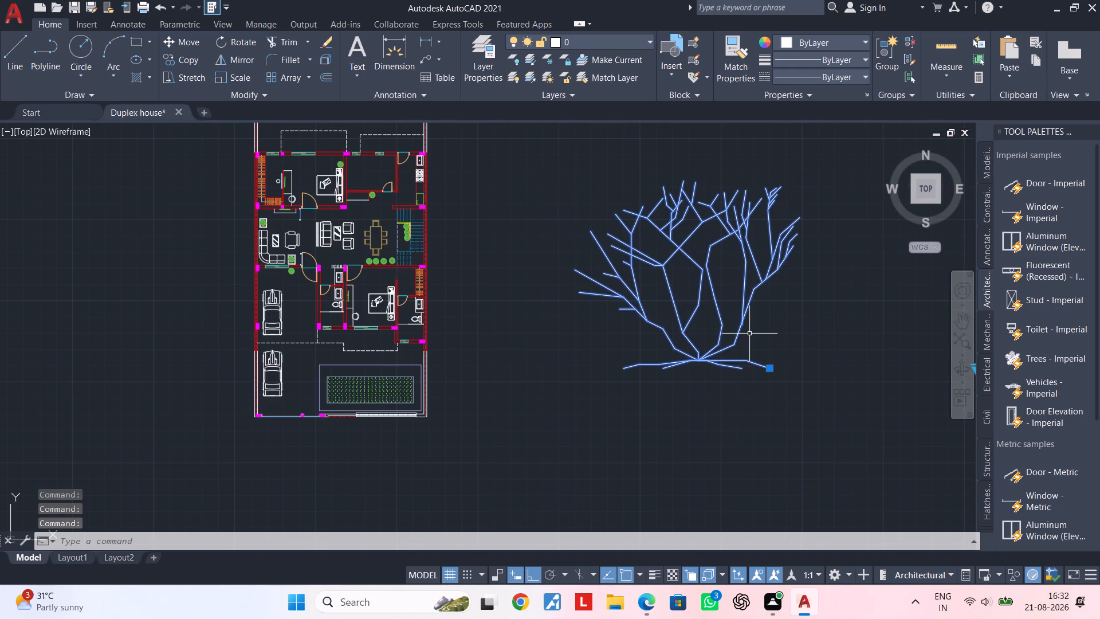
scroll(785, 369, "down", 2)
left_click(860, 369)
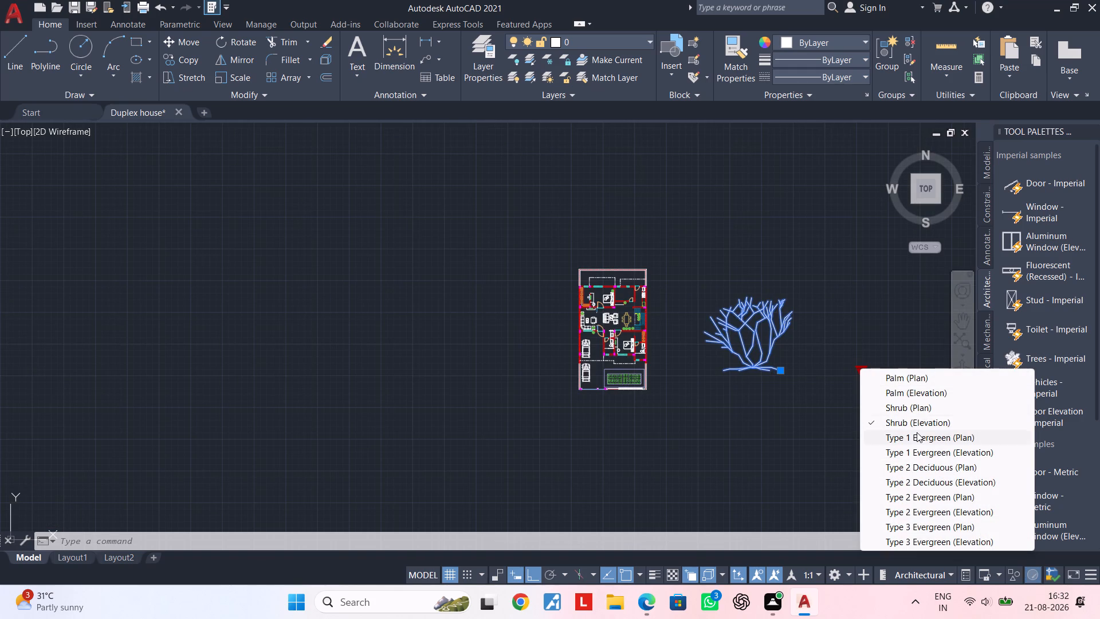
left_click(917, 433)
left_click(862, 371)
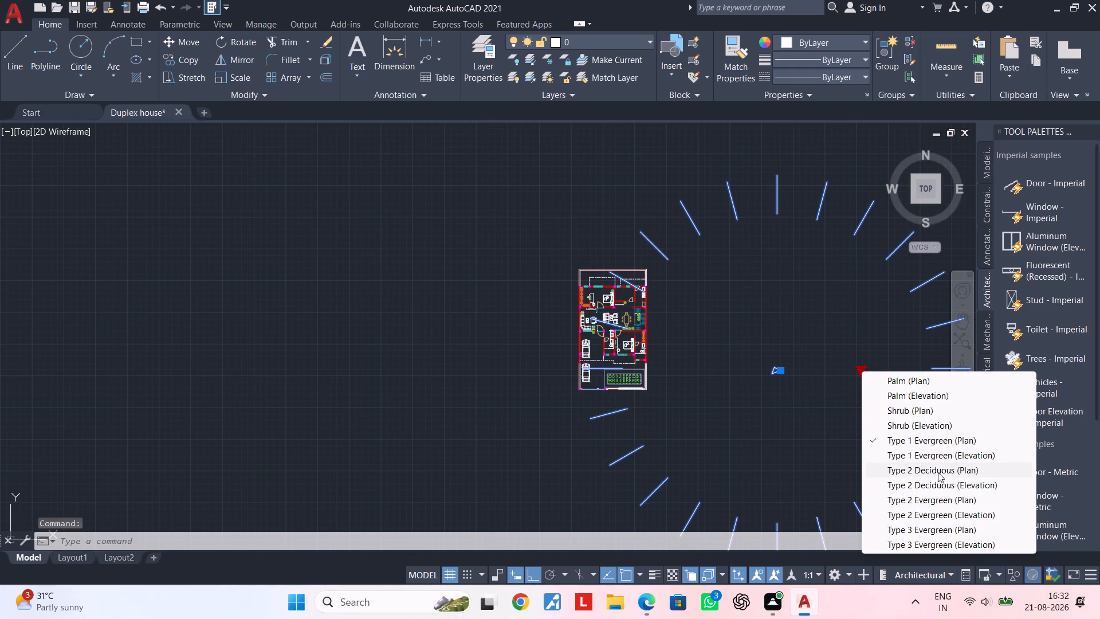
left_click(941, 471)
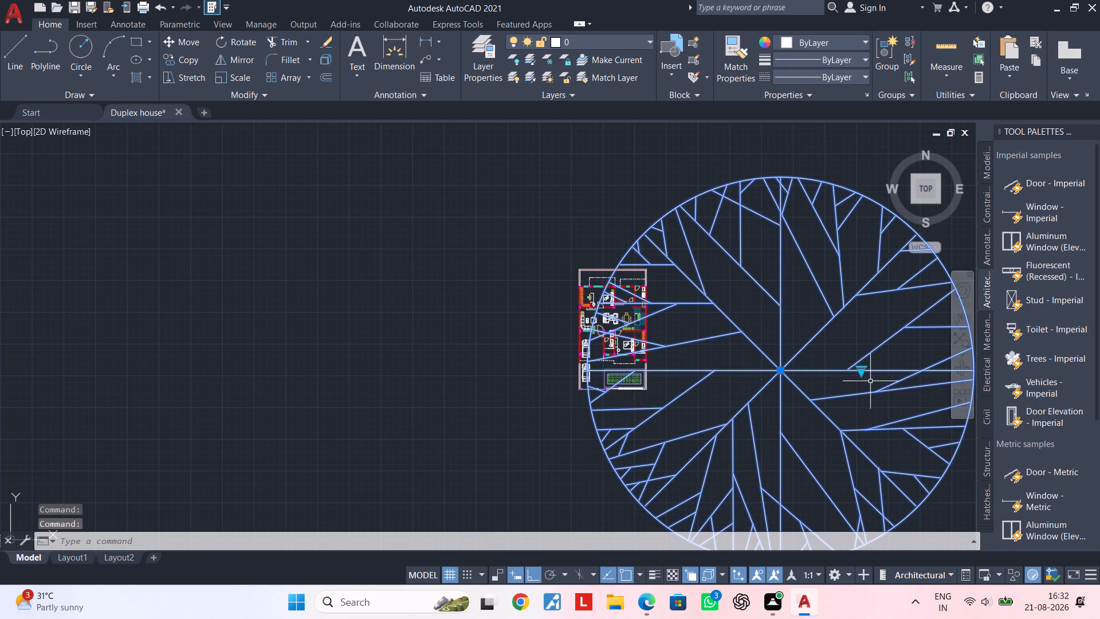
Switch the tree block to its Type 2 Deciduous (Elevation) form.
left_click(858, 371)
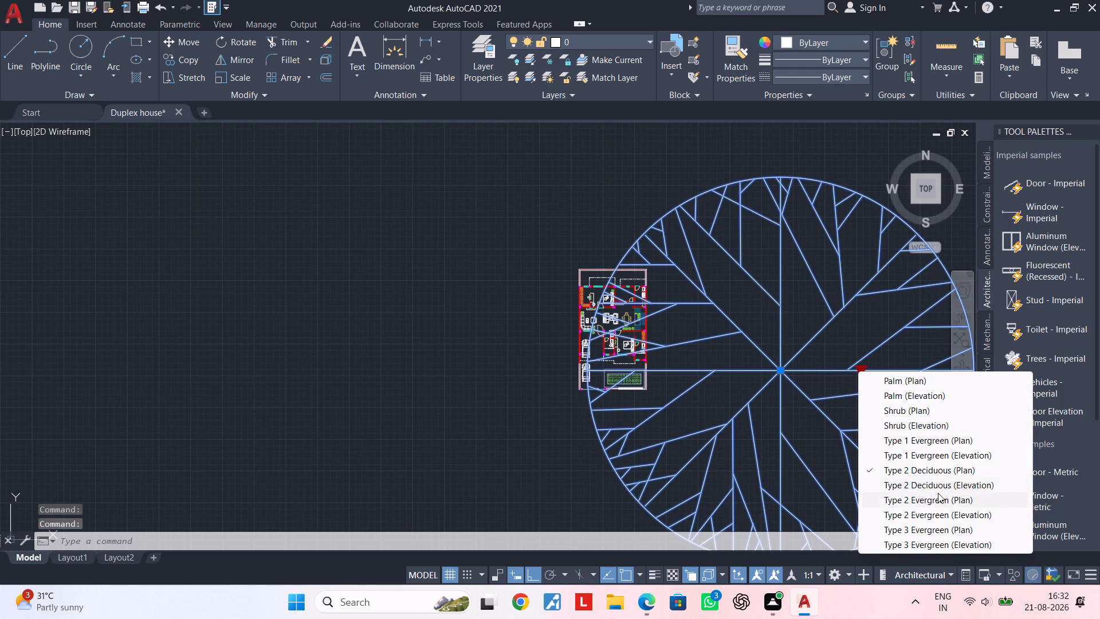
left_click(938, 488)
scroll(867, 372, "down", 1)
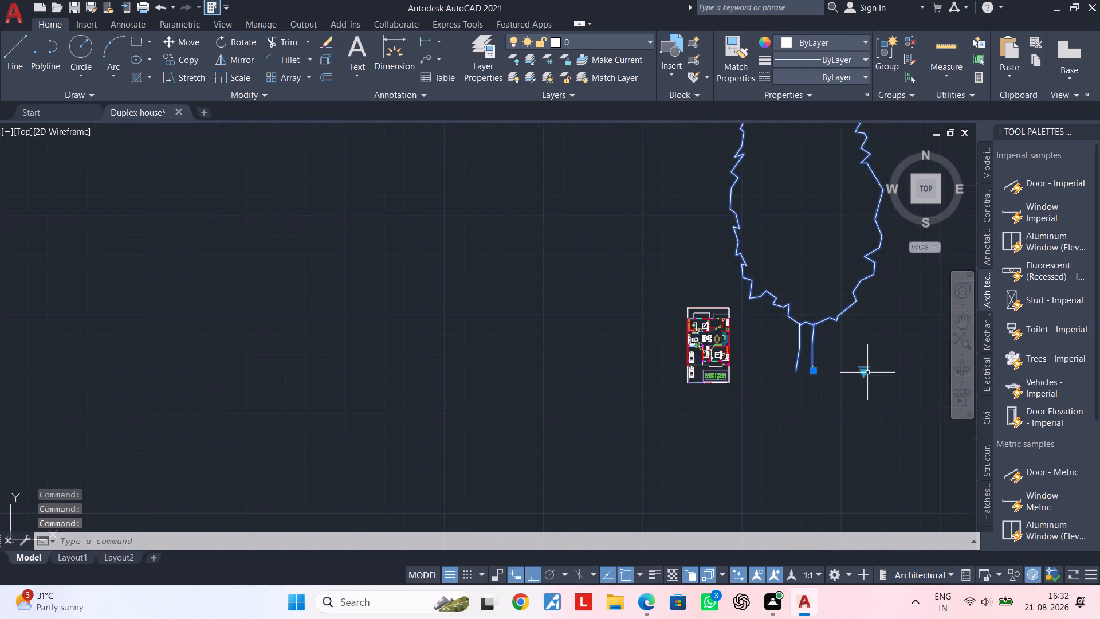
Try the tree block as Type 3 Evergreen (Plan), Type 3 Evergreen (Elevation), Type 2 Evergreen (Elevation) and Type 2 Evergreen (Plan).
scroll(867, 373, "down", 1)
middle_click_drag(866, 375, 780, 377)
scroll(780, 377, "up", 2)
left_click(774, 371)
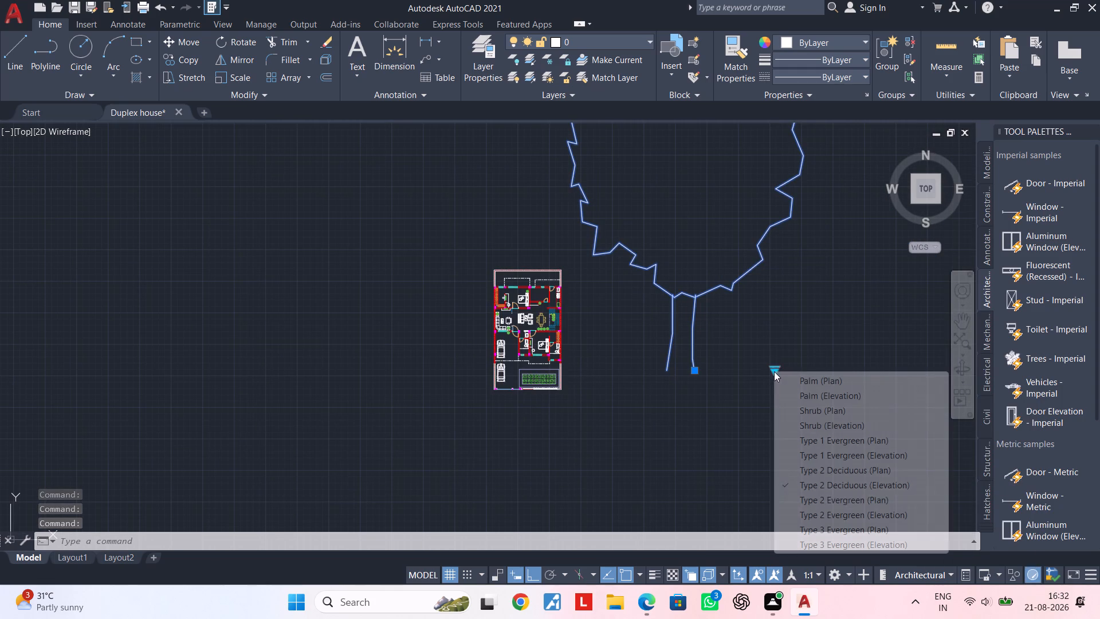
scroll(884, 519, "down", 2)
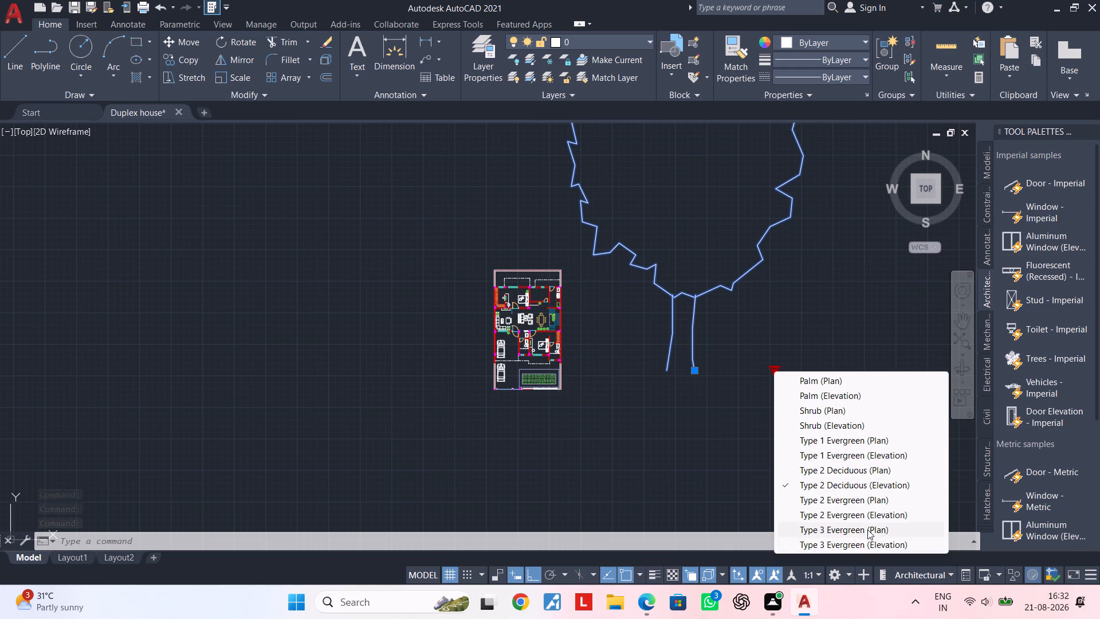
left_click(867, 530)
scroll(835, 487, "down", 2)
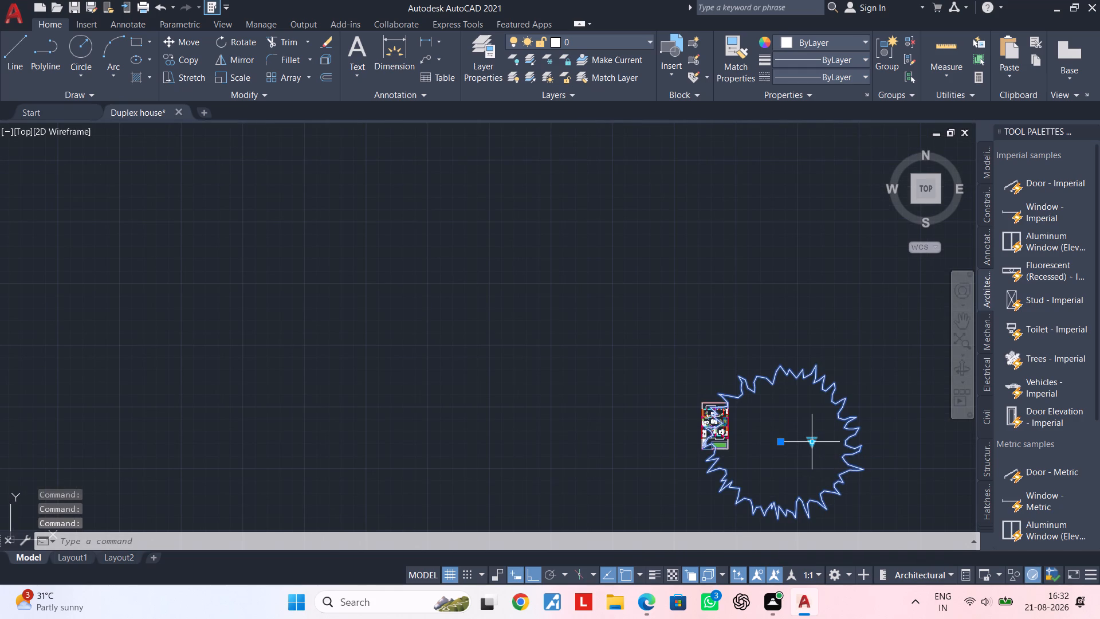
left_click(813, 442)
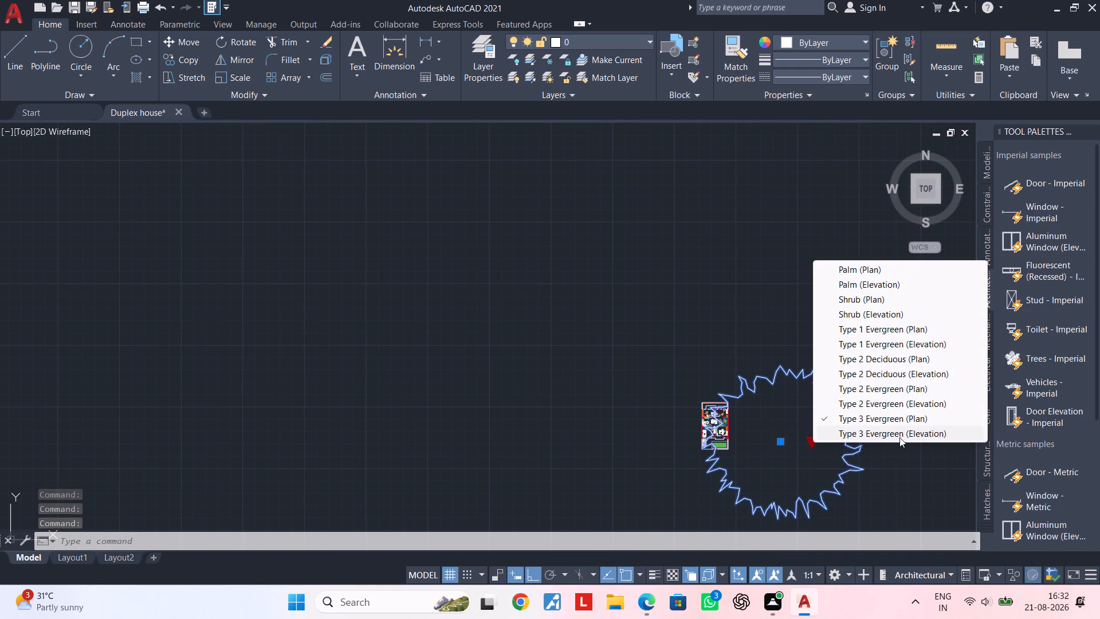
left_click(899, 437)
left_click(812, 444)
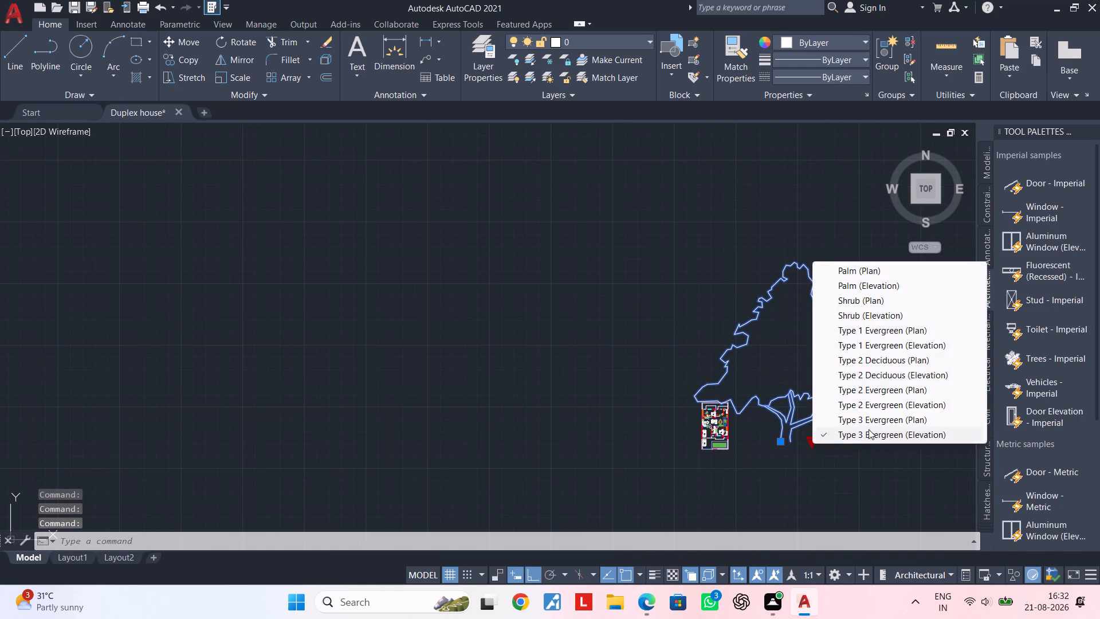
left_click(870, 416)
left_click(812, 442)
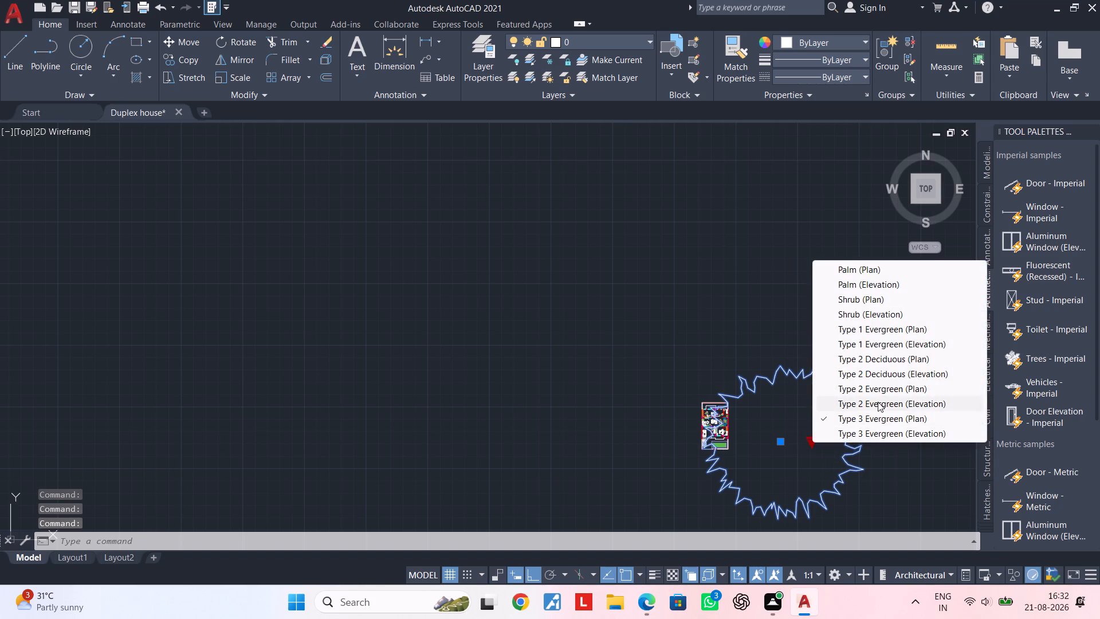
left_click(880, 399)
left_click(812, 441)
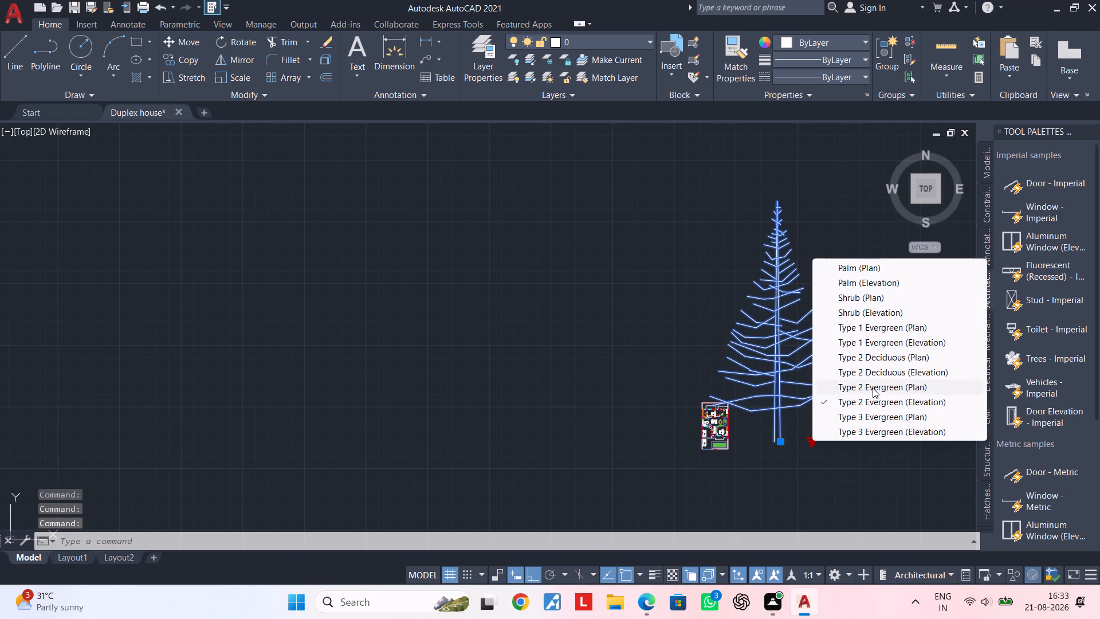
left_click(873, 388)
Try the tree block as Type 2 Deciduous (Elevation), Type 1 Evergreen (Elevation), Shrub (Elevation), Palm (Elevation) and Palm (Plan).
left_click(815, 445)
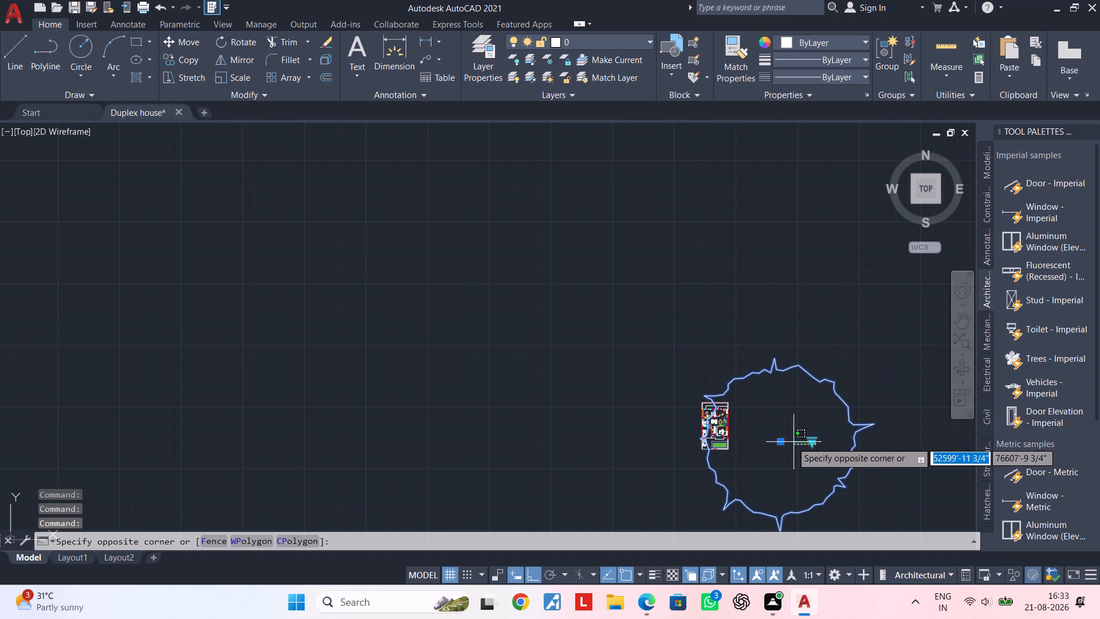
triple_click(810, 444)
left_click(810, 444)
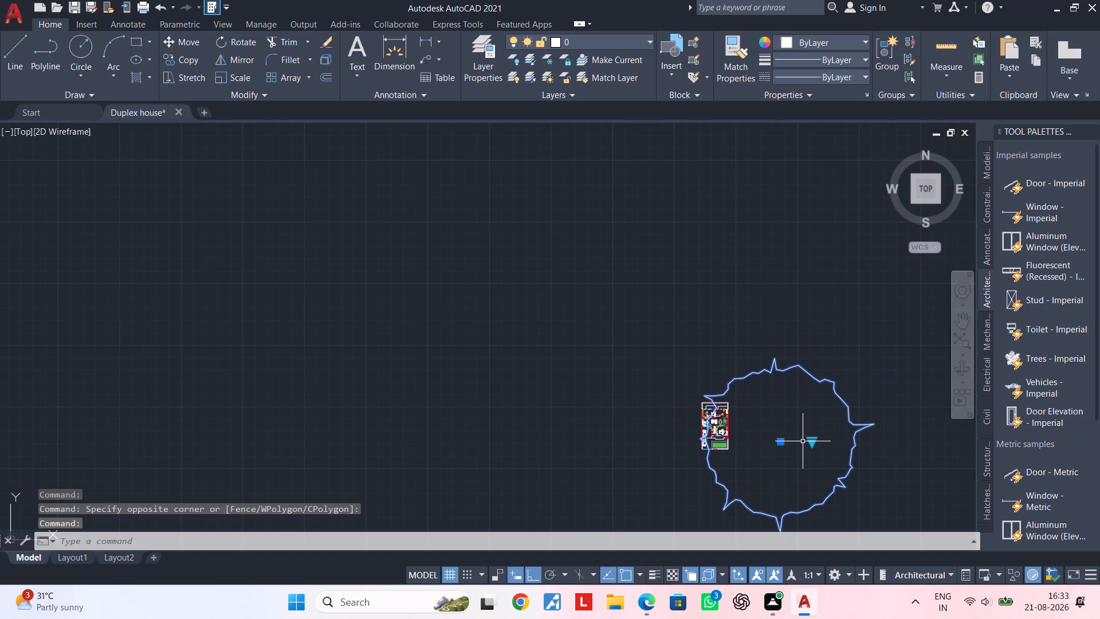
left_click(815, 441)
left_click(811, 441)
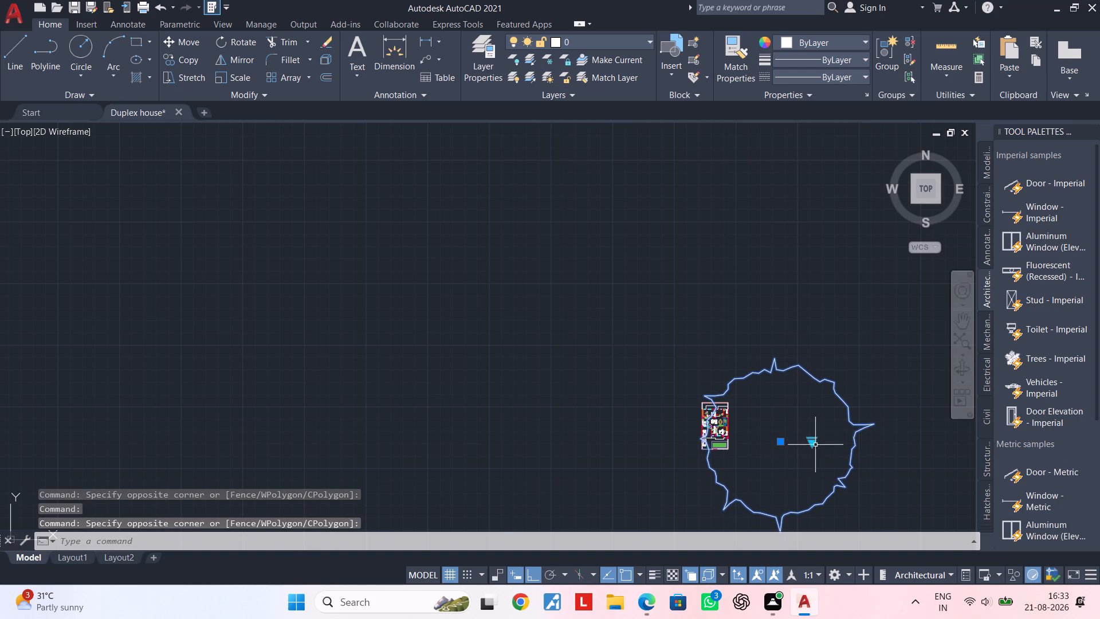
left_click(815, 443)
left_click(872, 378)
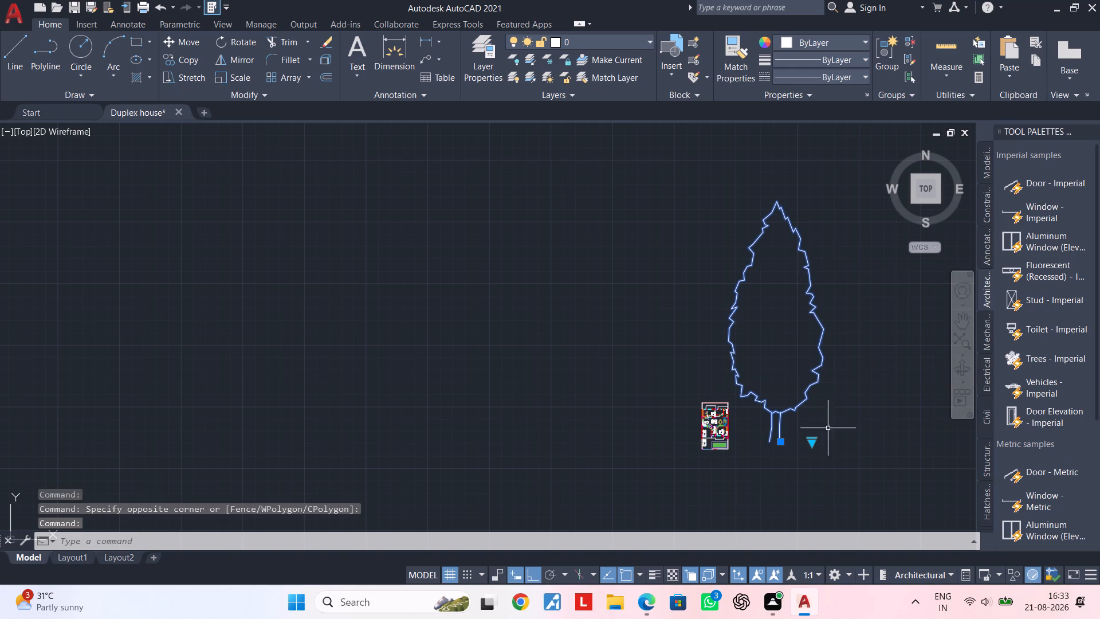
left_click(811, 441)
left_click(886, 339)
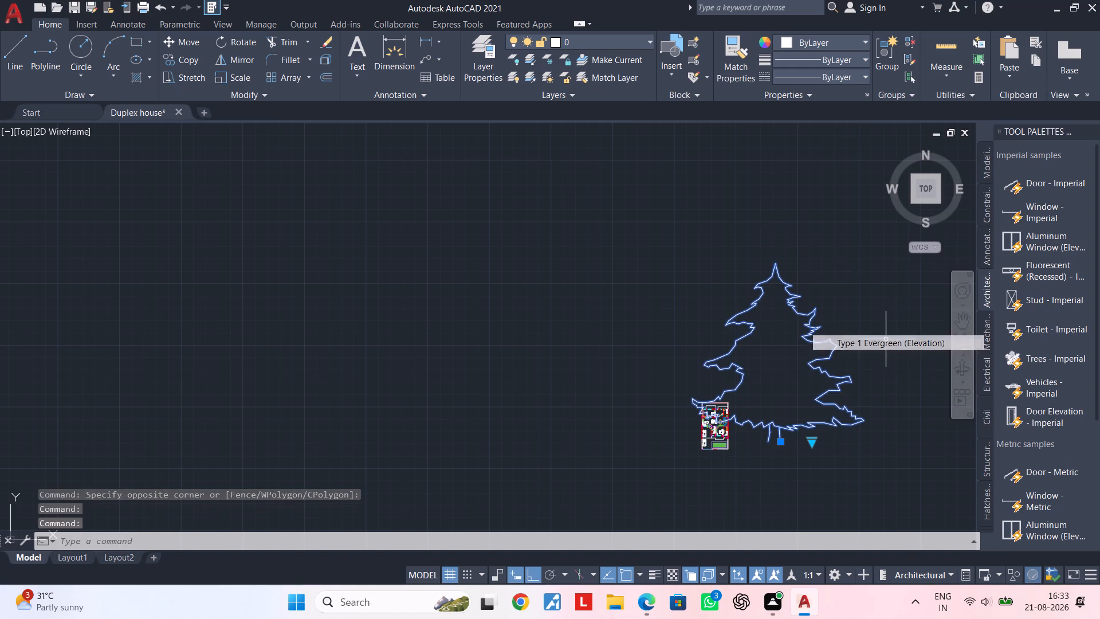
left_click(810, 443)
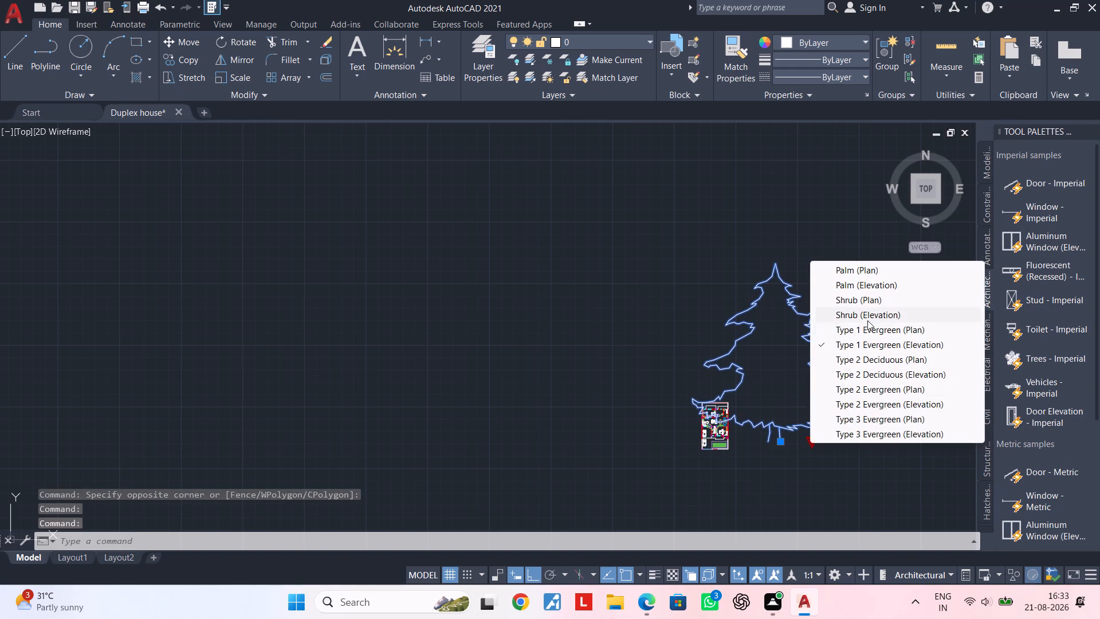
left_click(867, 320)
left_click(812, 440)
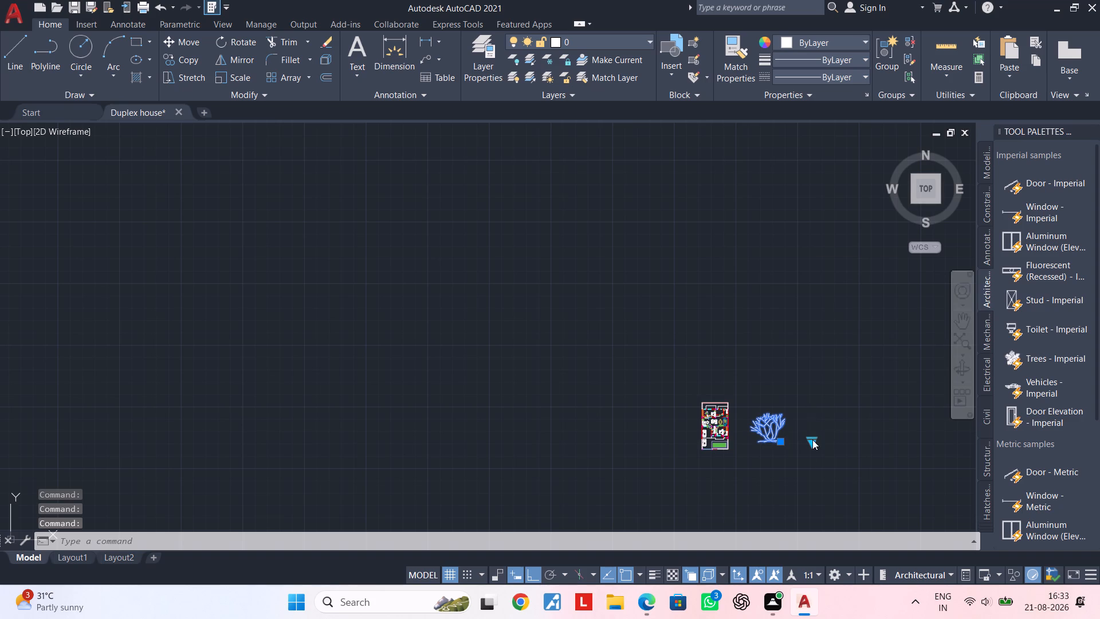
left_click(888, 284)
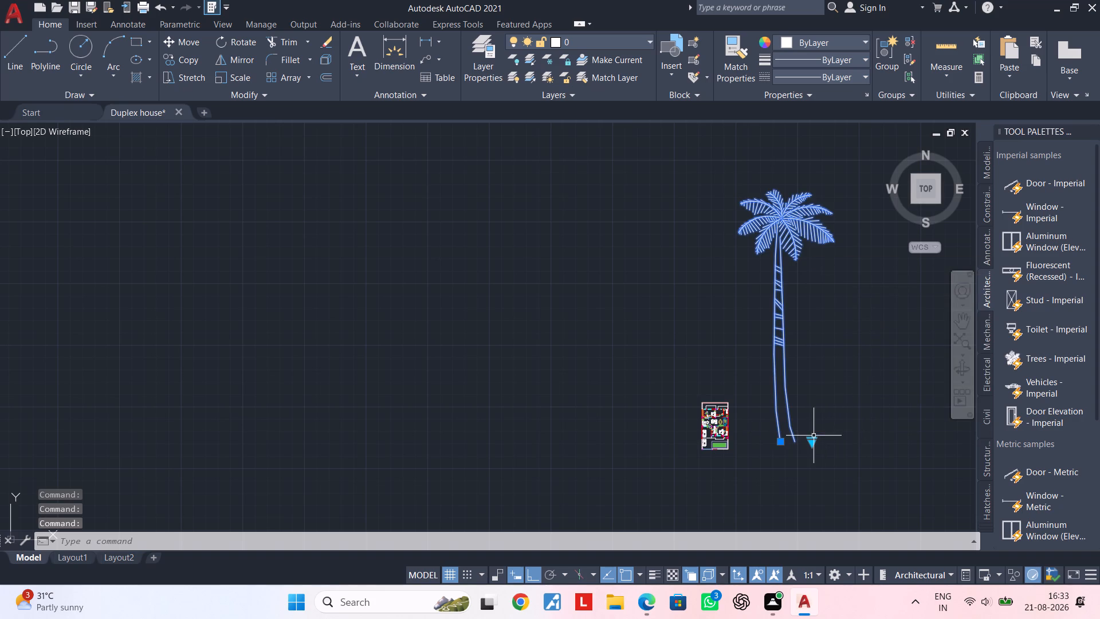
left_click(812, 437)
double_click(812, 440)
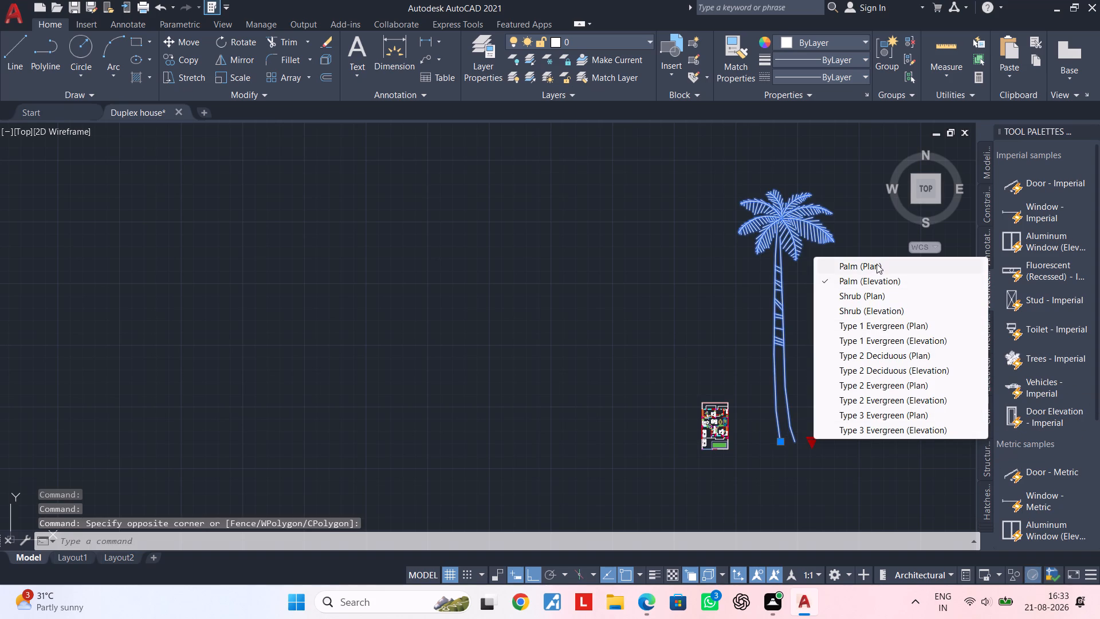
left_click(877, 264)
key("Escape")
Delete the oversized palm tree block that overlaps the east side of the house plan.
scroll(792, 459, "up", 2)
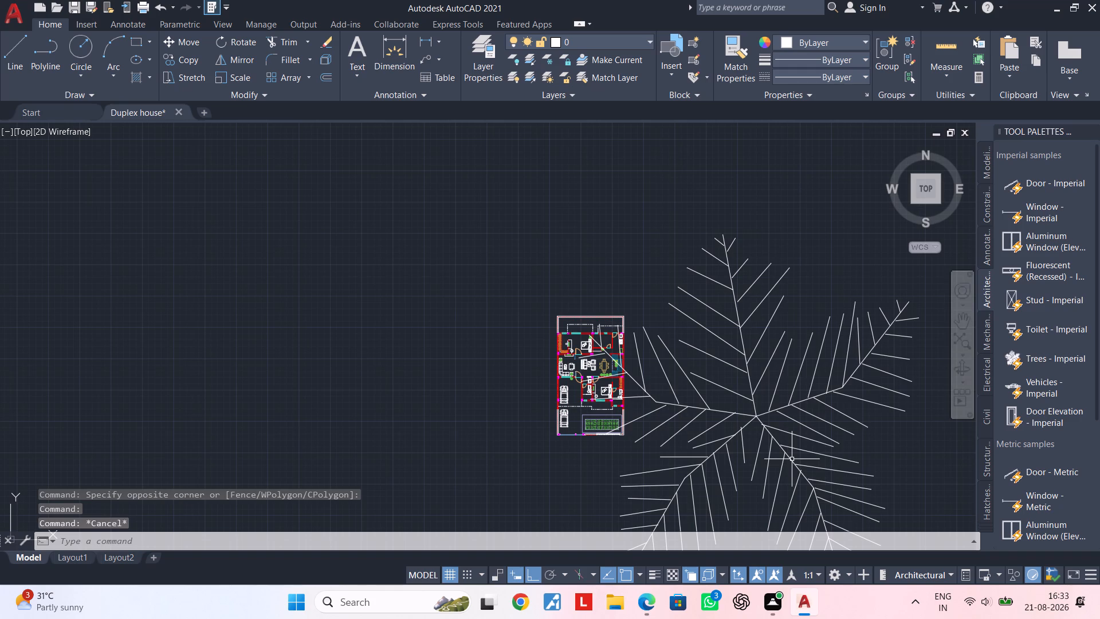
left_click(792, 459)
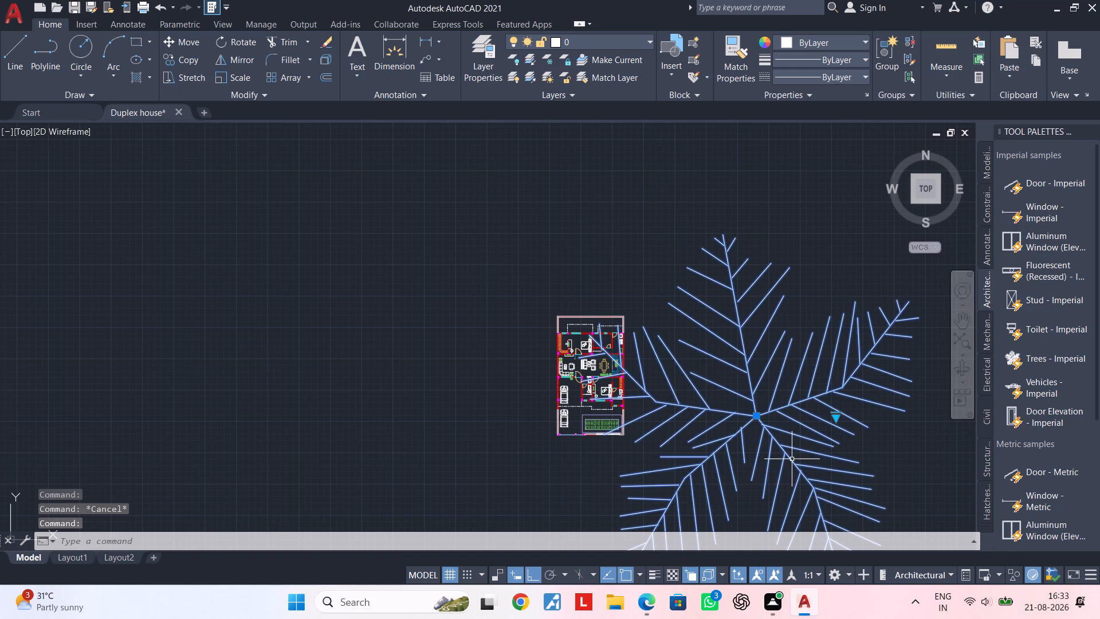
key("Delete")
Review the whole floor plan, from the front lawn and parked cars through the furnished rooms to the rear boundary.
scroll(615, 438, "up", 4)
middle_click_drag(583, 468, 689, 500)
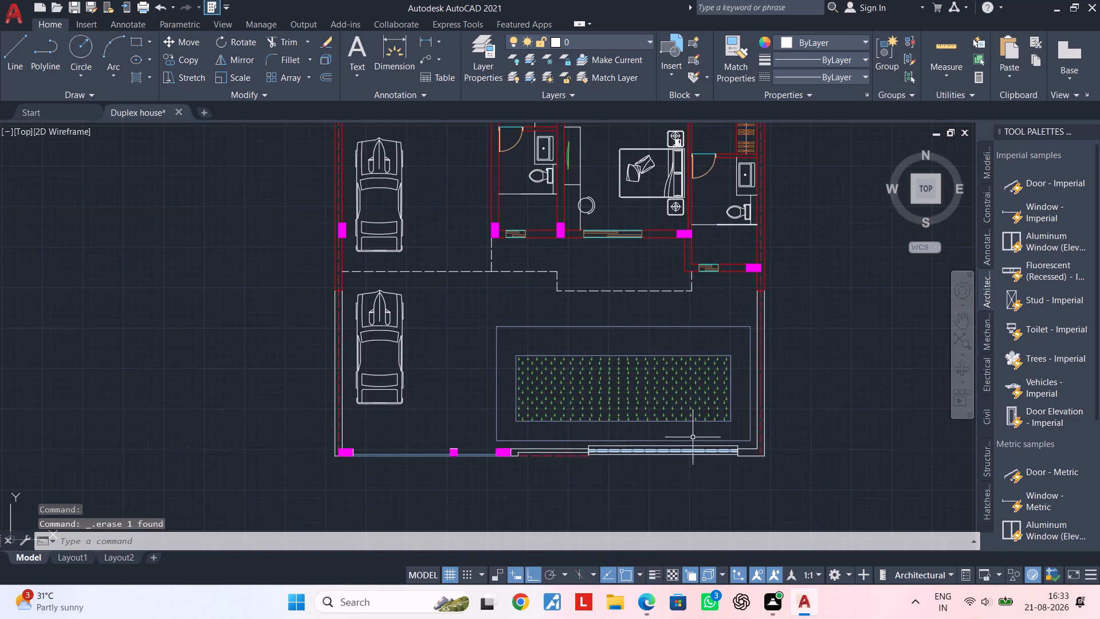
scroll(685, 398, "down", 3)
middle_click_drag(680, 405, 637, 480)
scroll(653, 298, "up", 3)
middle_click_drag(566, 332, 701, 218)
middle_click_drag(660, 324, 650, 215)
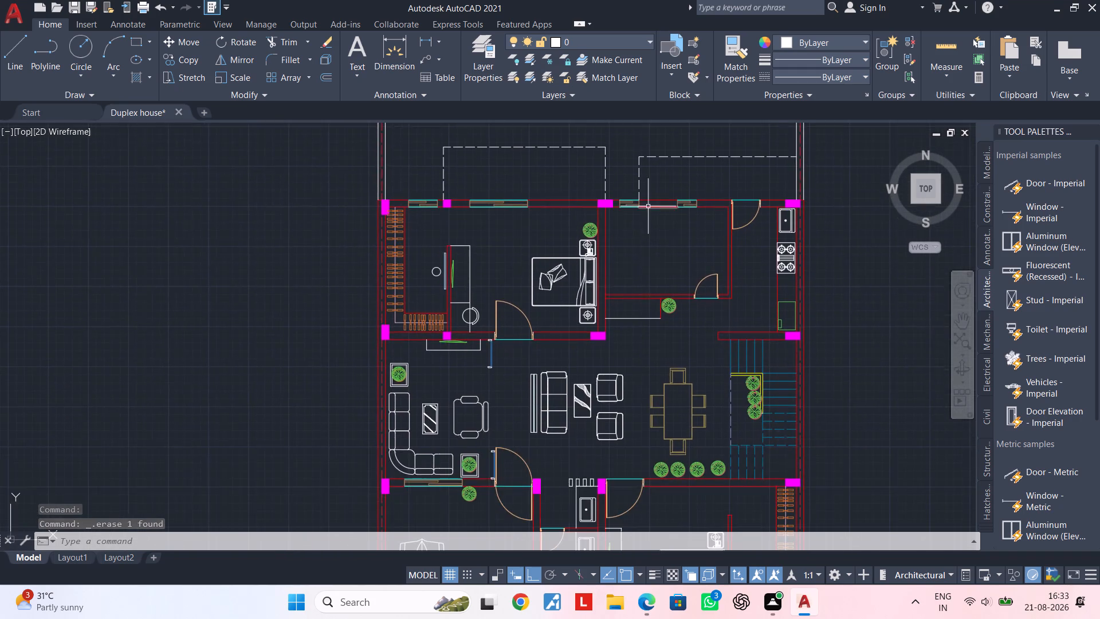
middle_click_drag(639, 340, 614, 244)
middle_click_drag(611, 344, 540, 431)
scroll(451, 235, "up", 4)
scroll(451, 253, "down", 5)
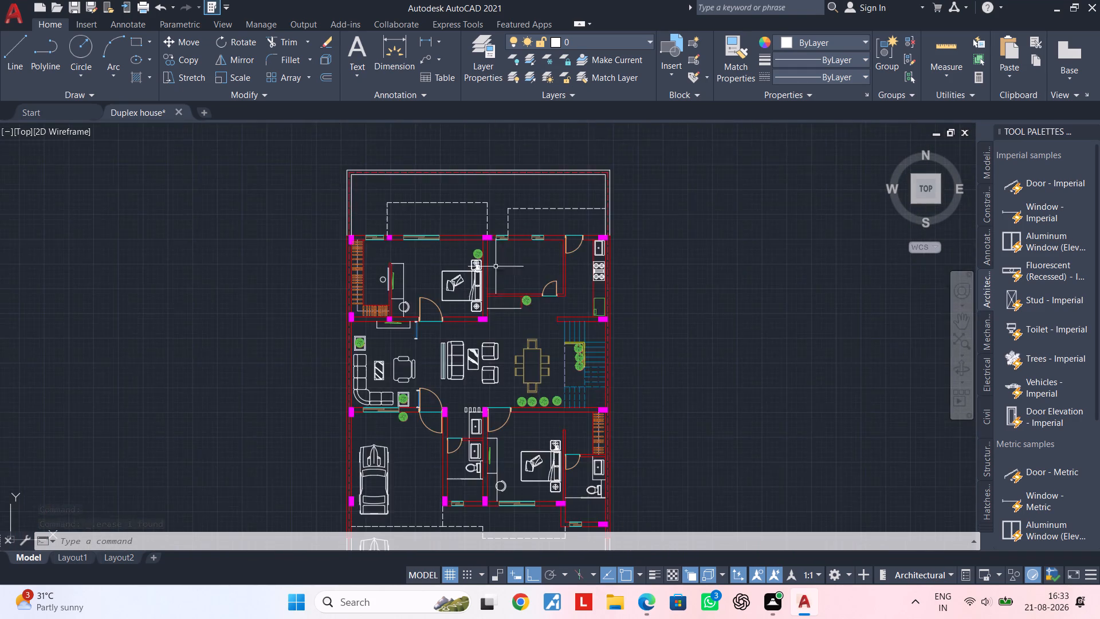
middle_click_drag(568, 281, 551, 133)
middle_click_drag(529, 267, 916, 300)
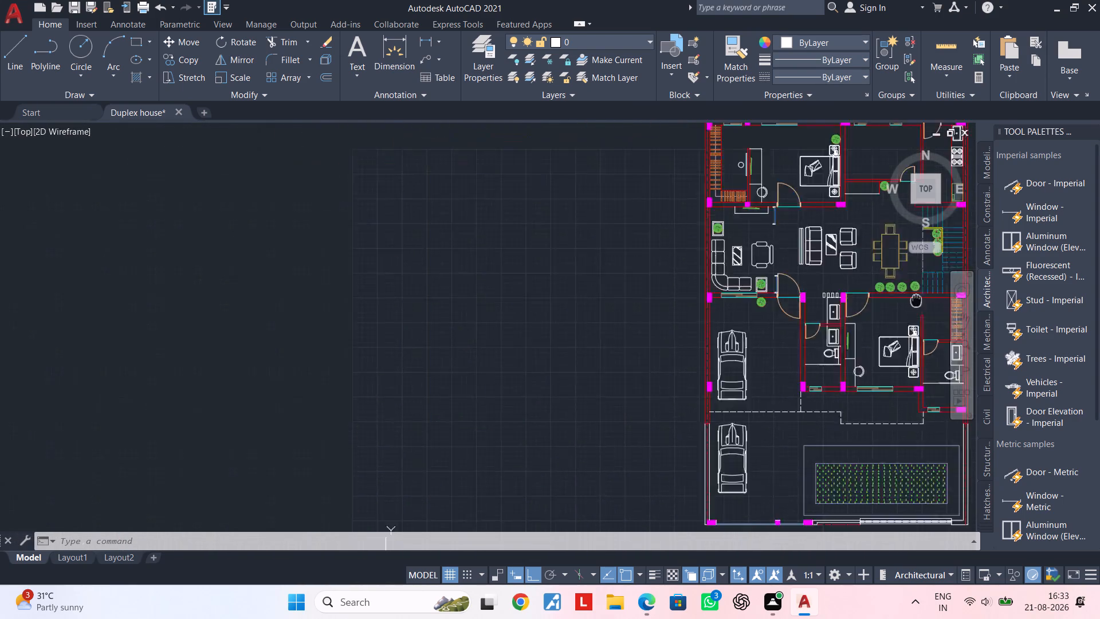
middle_click_drag(916, 300, 467, 303)
scroll(827, 315, "up", 1)
scroll(494, 303, "down", 2)
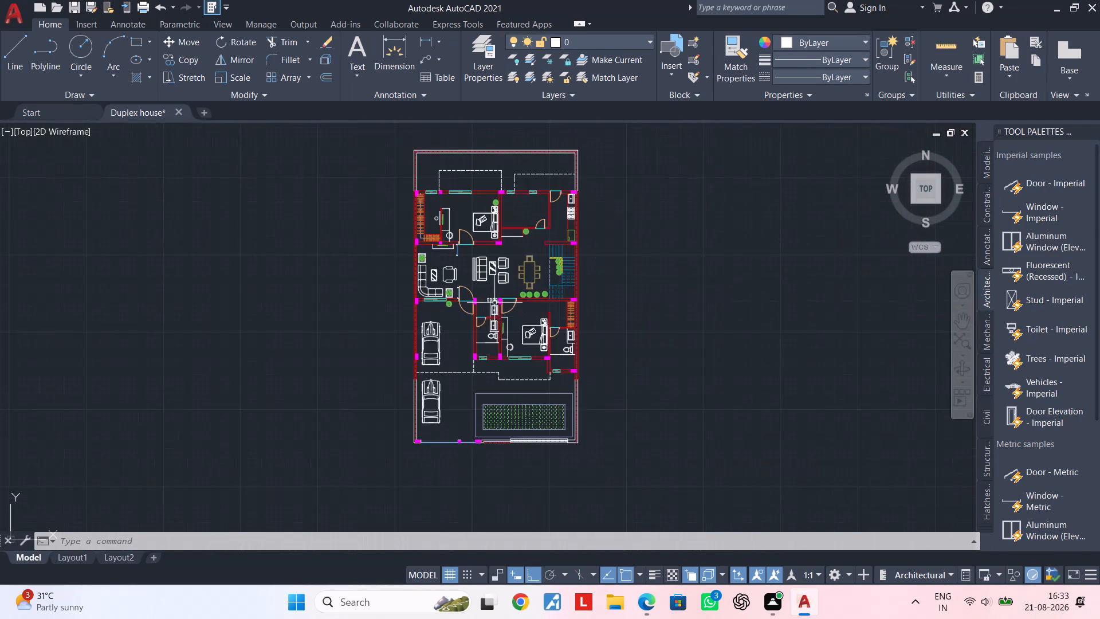
middle_click_drag(521, 302, 430, 315)
Save the Duplex house drawing.
key("ctrl+s")
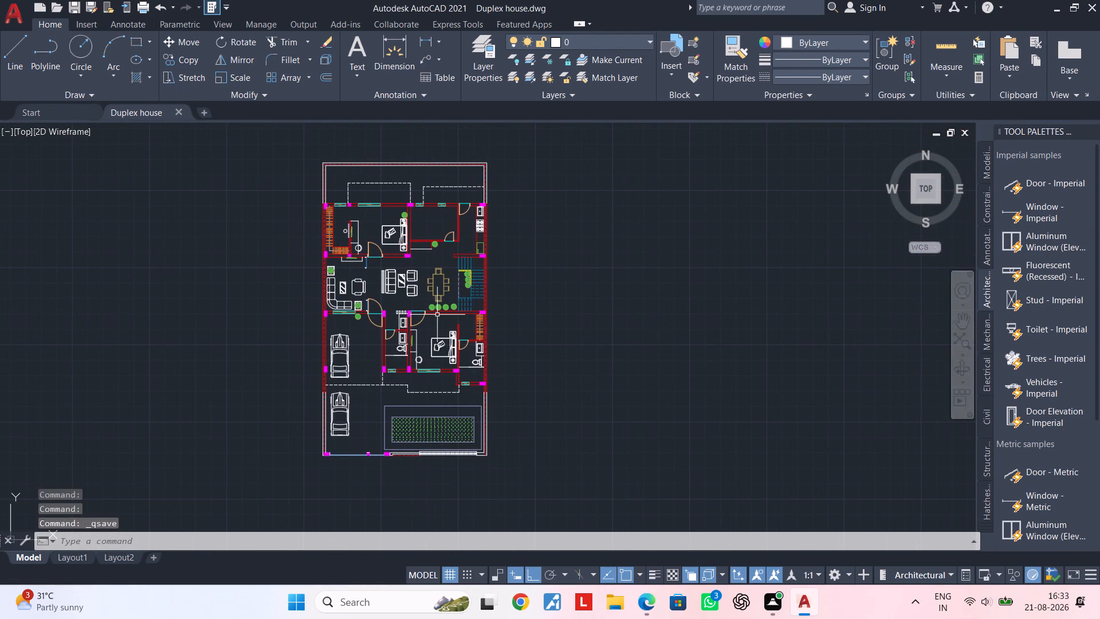
key("ctrl+s")
key("ctrl+s")
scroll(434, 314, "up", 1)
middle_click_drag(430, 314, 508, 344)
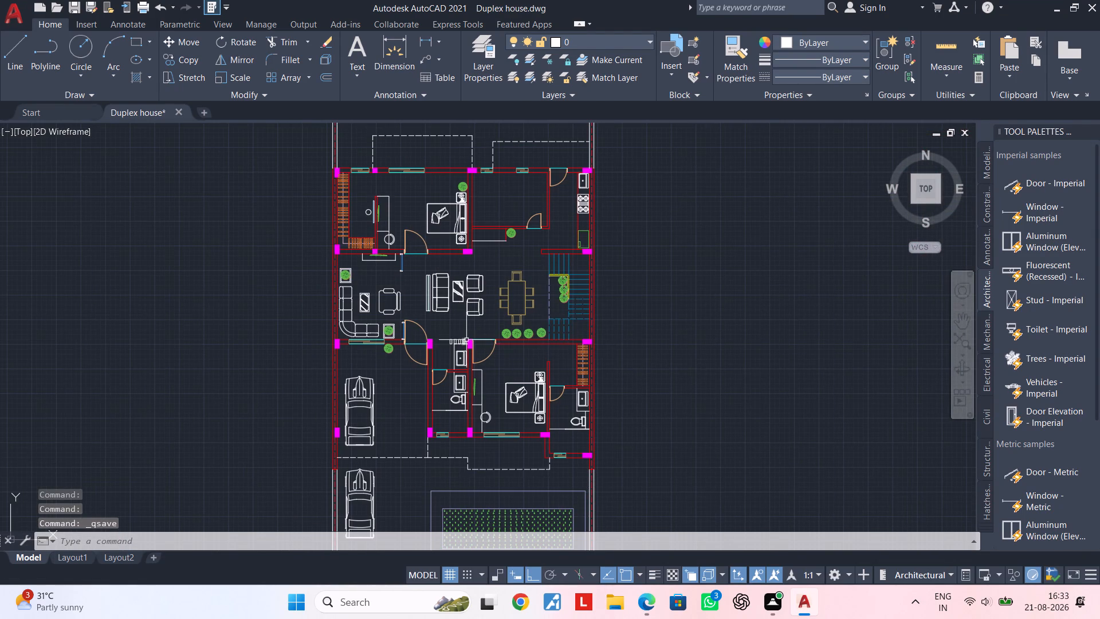
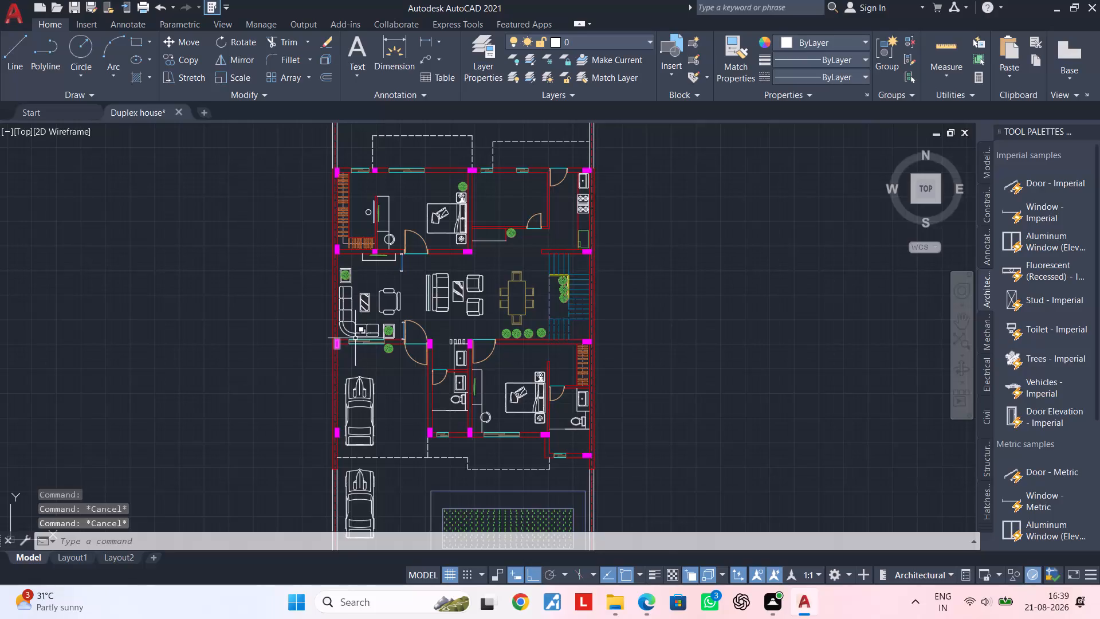
Open DesignCenter for the duplex house drawing.
scroll(359, 338, "up", 2)
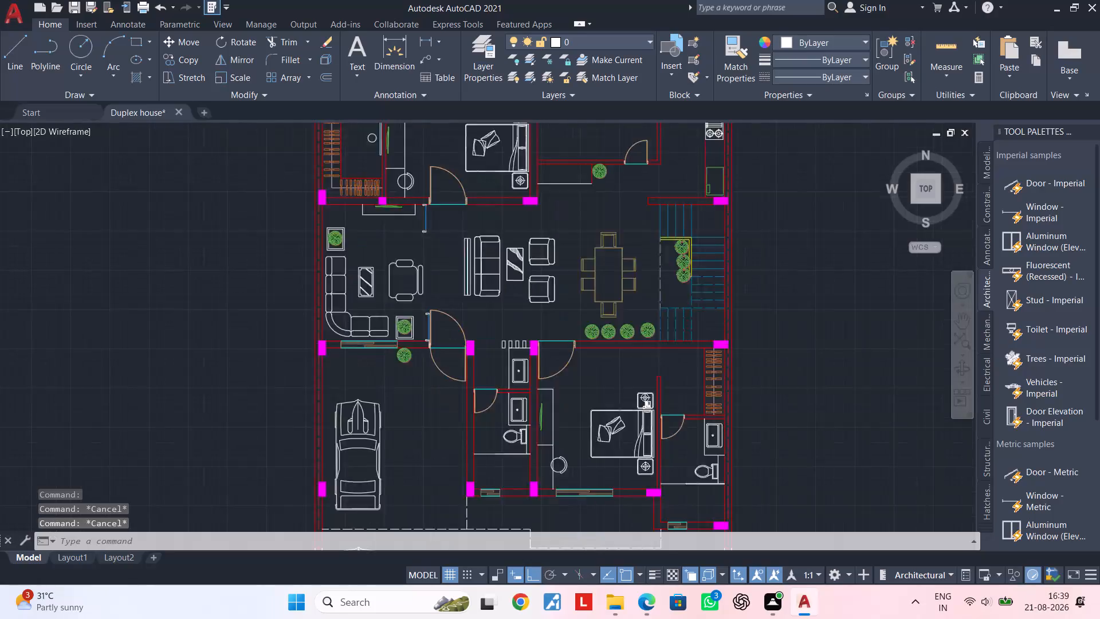
scroll(302, 354, "down", 1)
middle_click_drag(302, 354, 439, 371)
scroll(323, 359, "down", 1)
middle_click_drag(284, 355, 235, 353)
key("a")
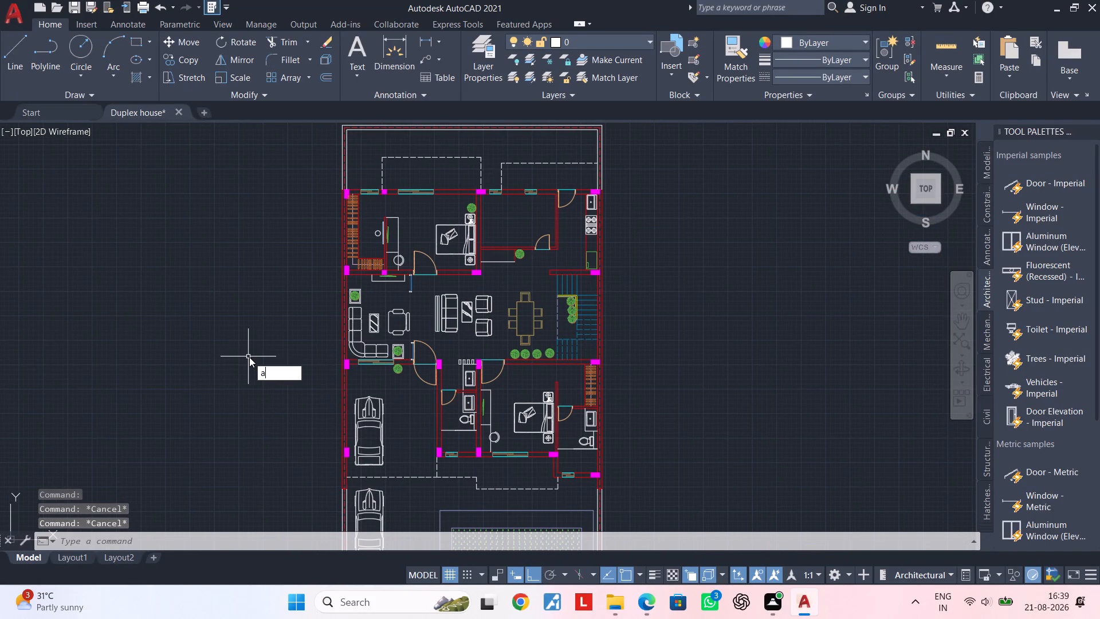
key("d")
key("c")
key("space")
Load the blocks of the 02-14 potted plants elevation vol-2 drawing from the Plants Block folder in Furnitures CAD Blocks.
left_click(82, 135)
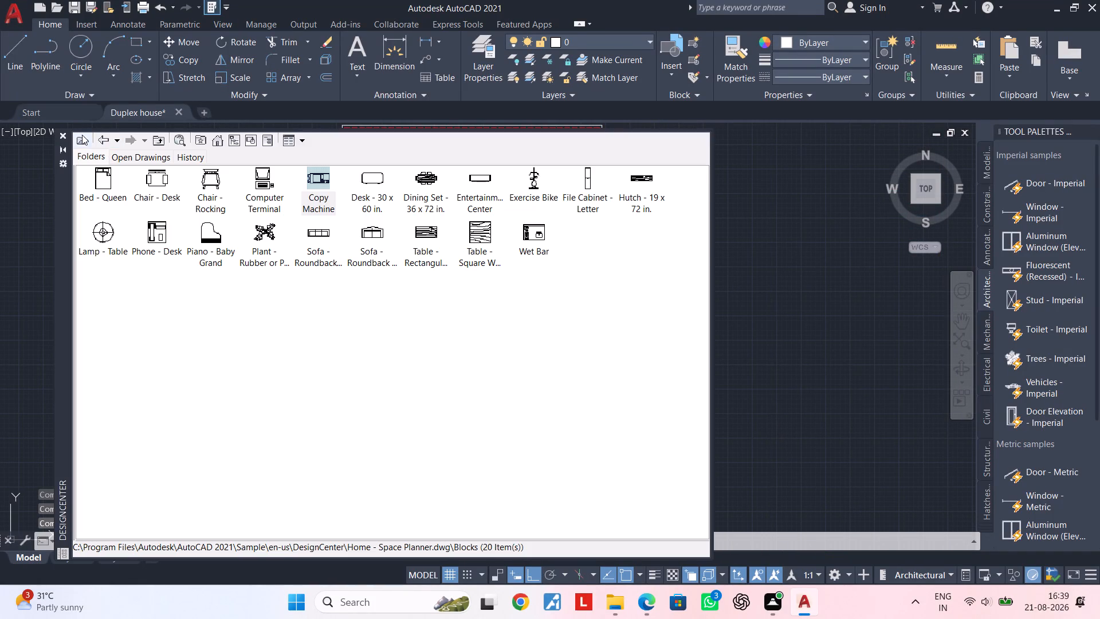
left_click(479, 153)
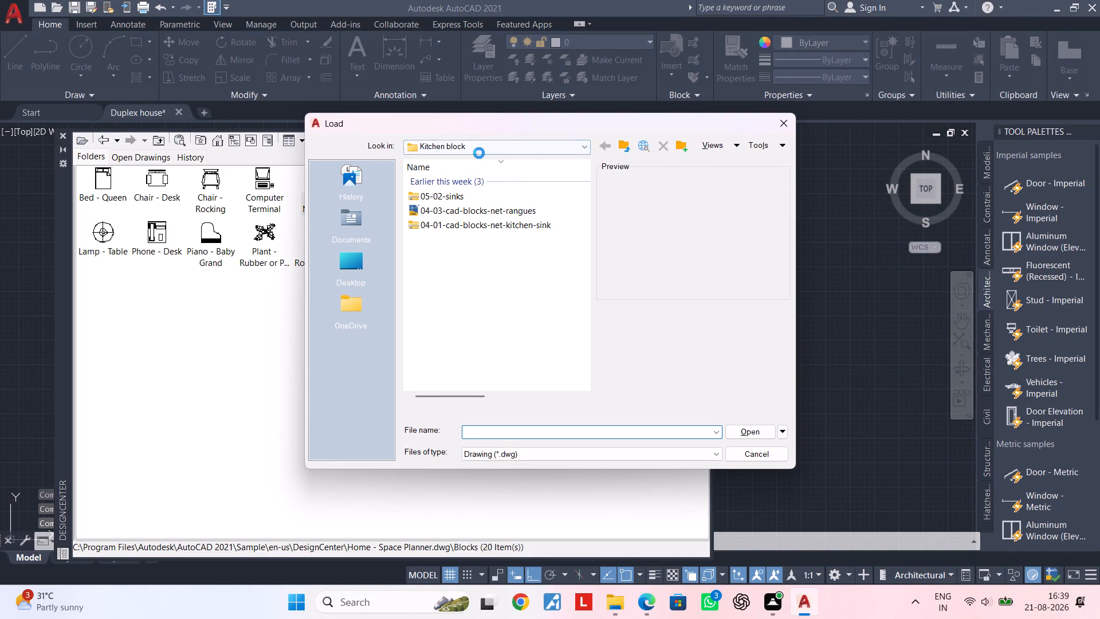
double_click(532, 253)
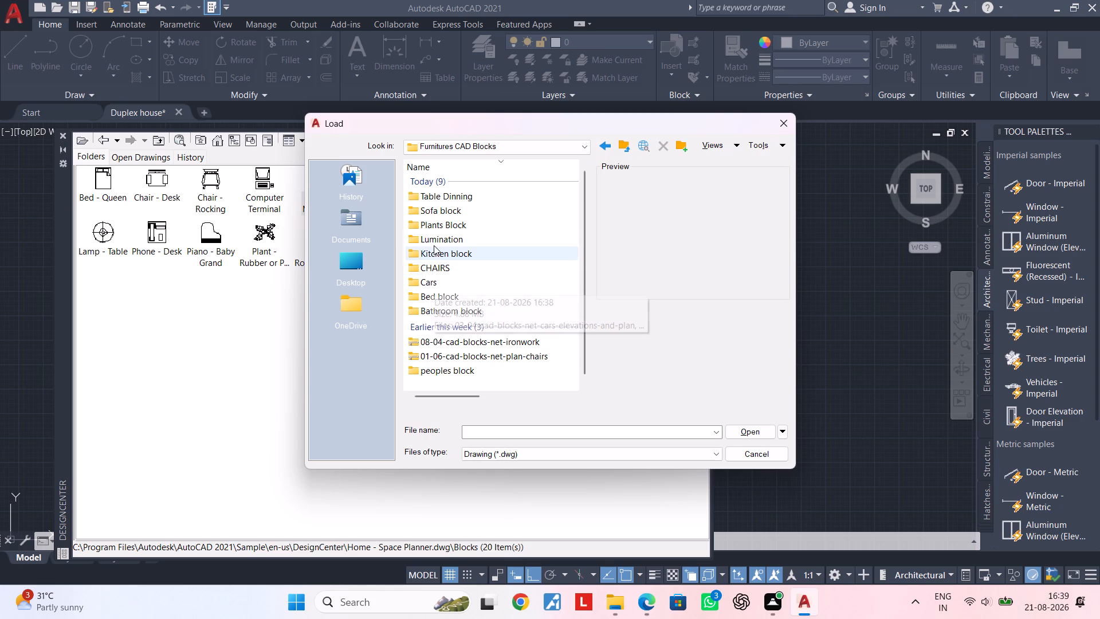
double_click(434, 226)
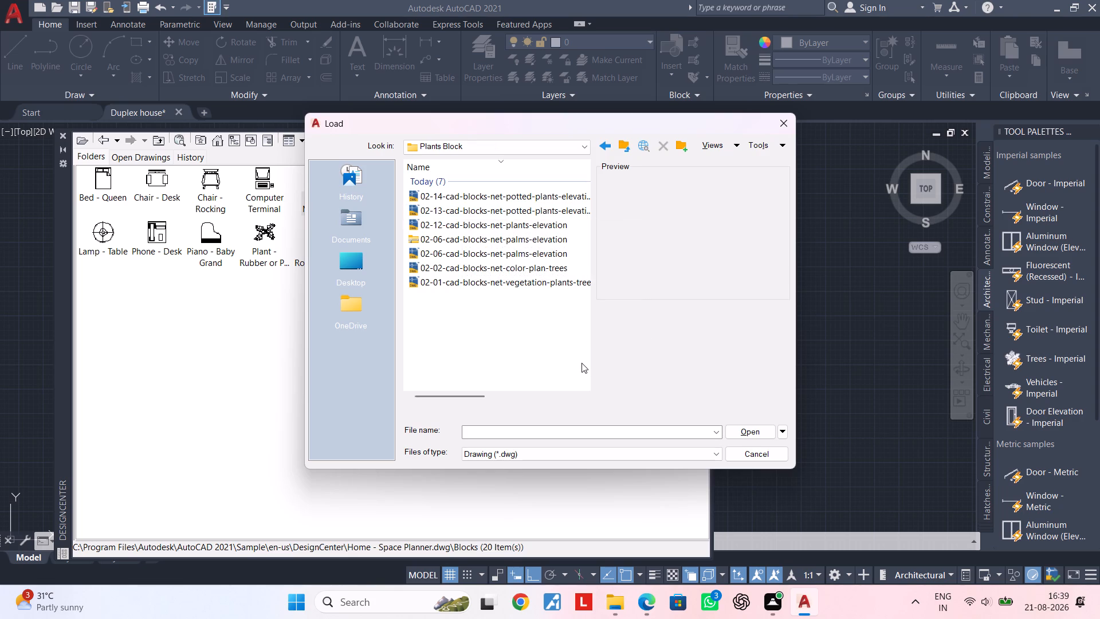
double_click(561, 191)
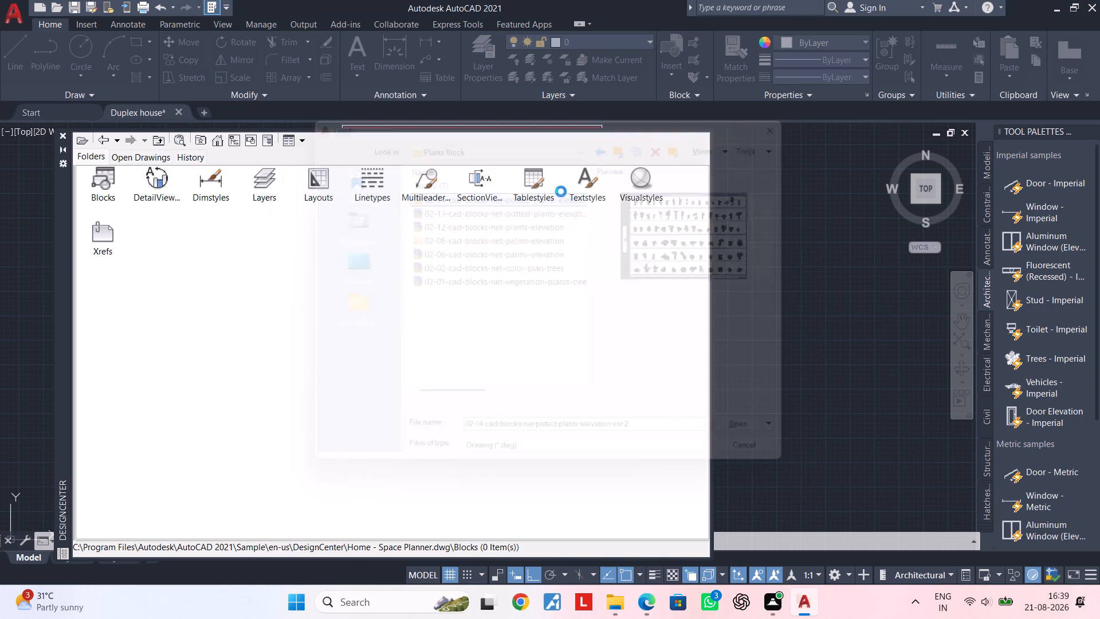
triple_click(111, 194)
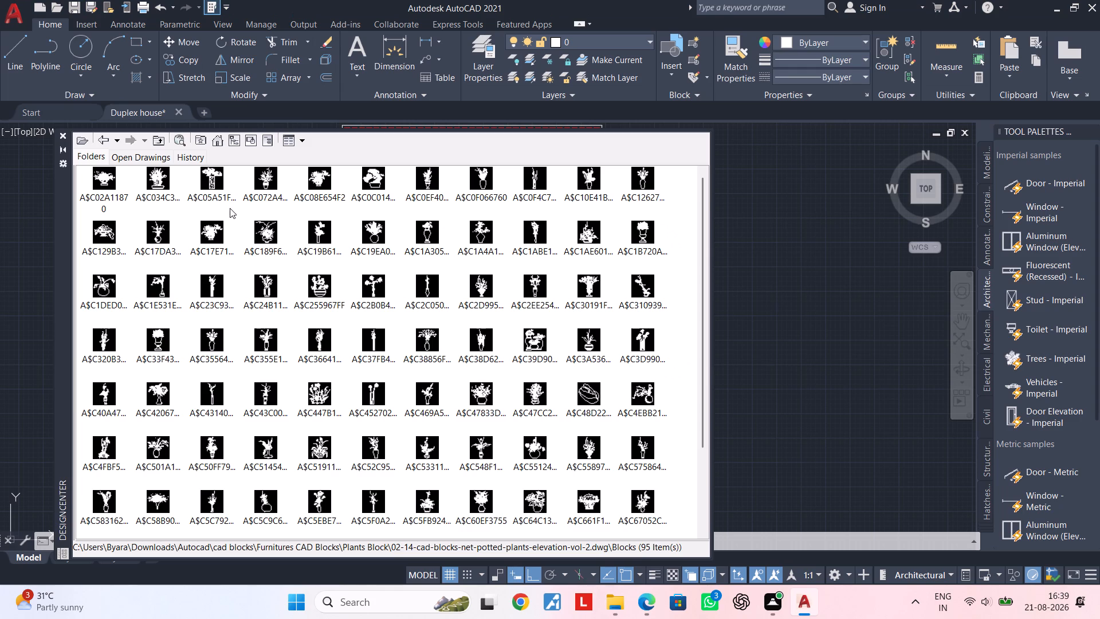
Look through the potted plant blocks, previewing A$C034C30EB, for a plant suited to the house plan.
scroll(107, 181, "up", 3)
left_click(160, 181)
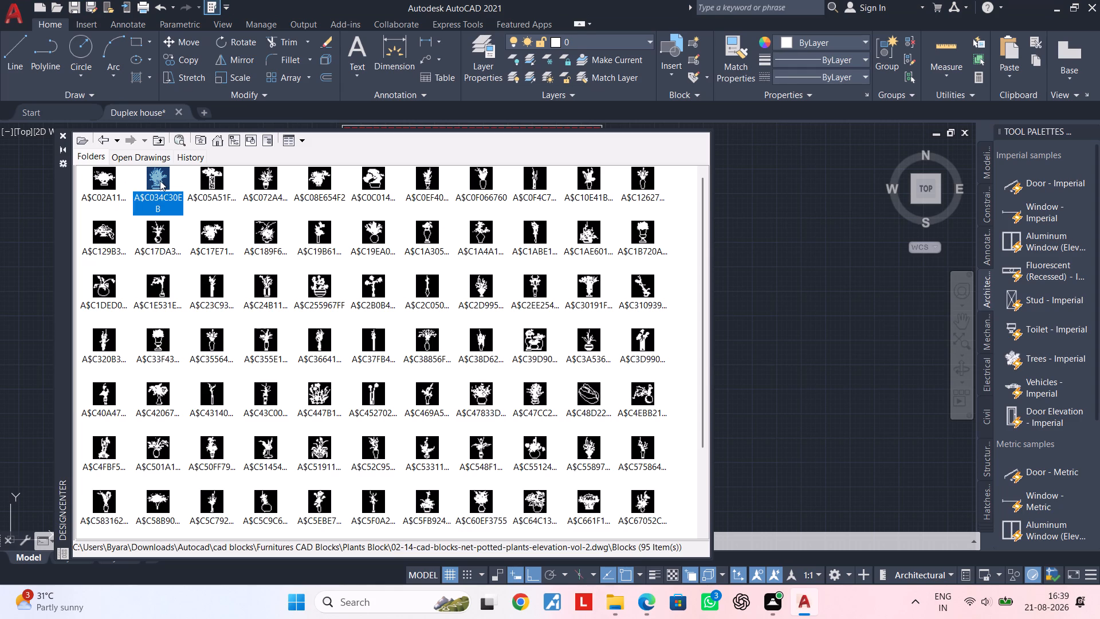
left_click(160, 181)
double_click(160, 181)
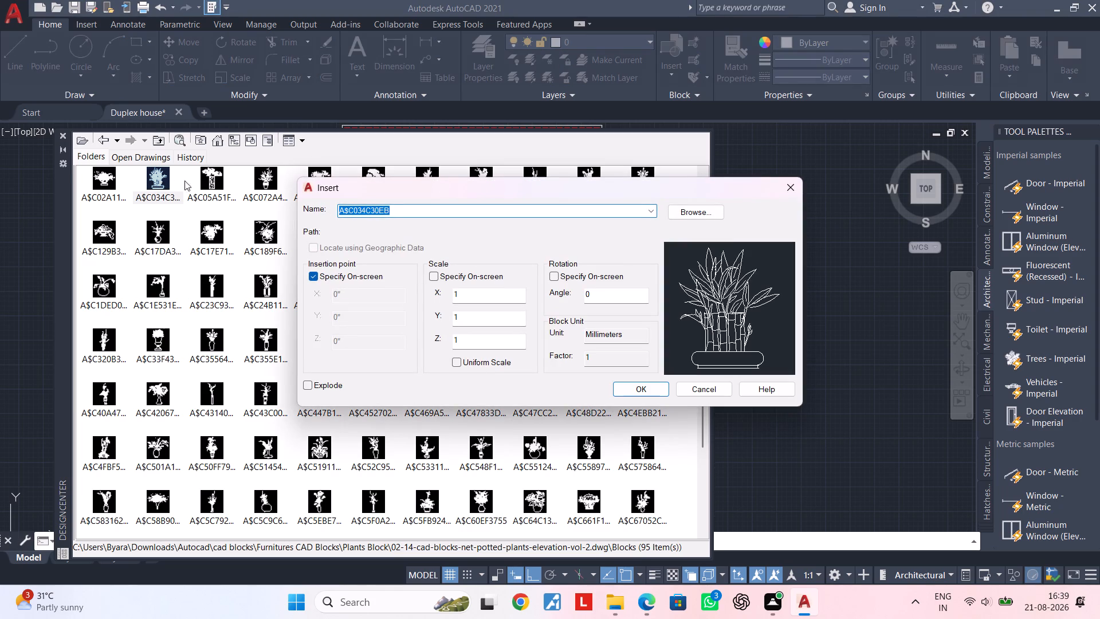
left_click(264, 181)
left_click(800, 187)
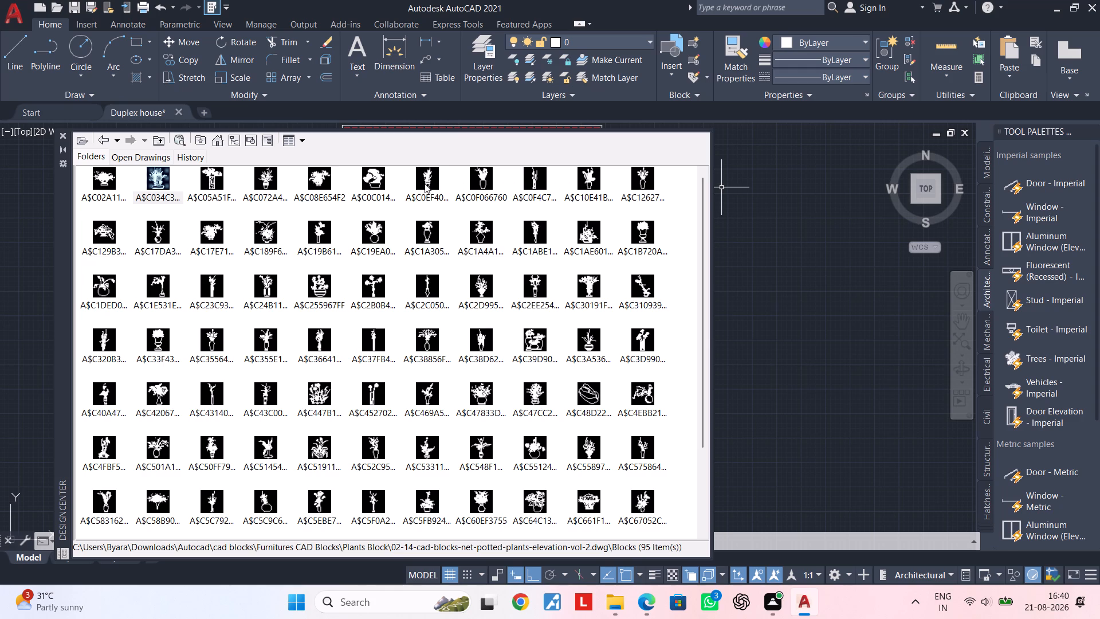
scroll(446, 348, "down", 2)
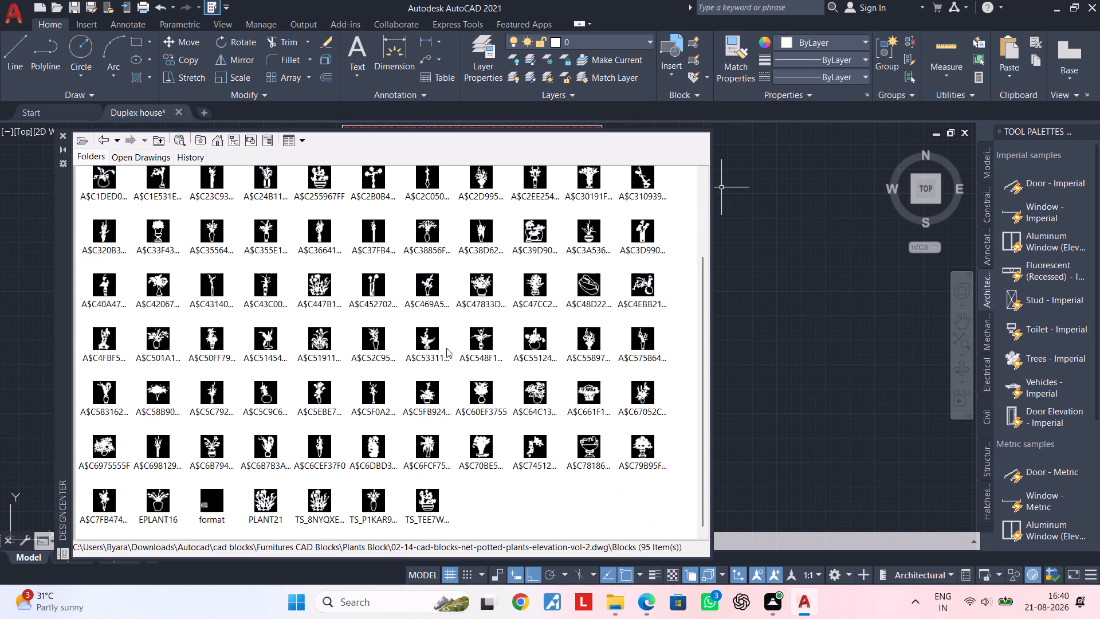
scroll(446, 348, "down", 1)
scroll(312, 305, "down", 2)
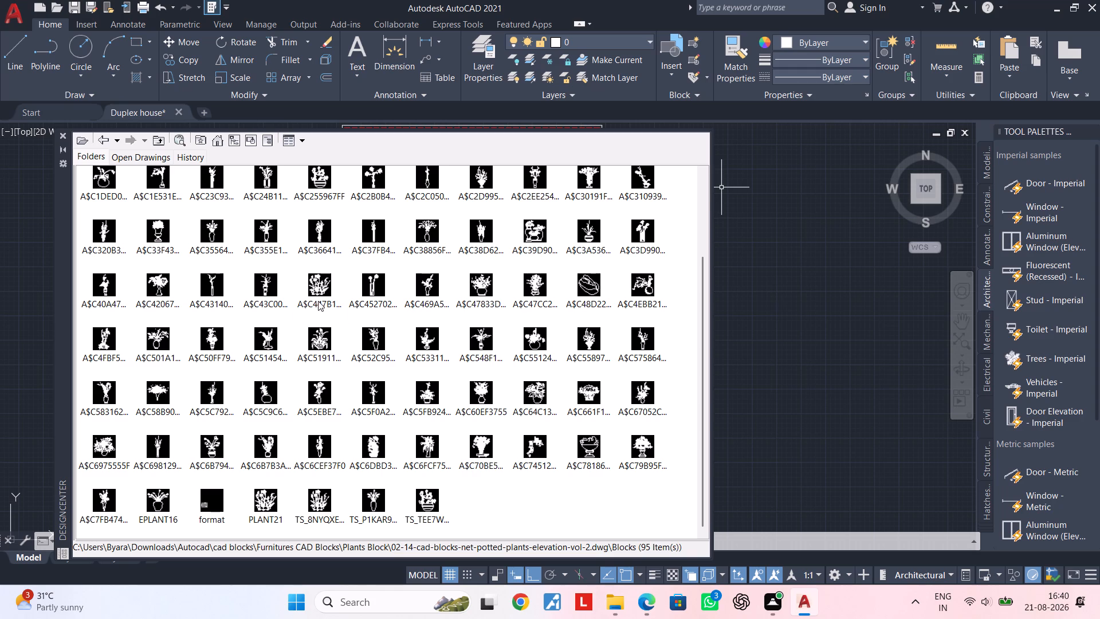
scroll(679, 275, "up", 4)
scroll(527, 251, "up", 2)
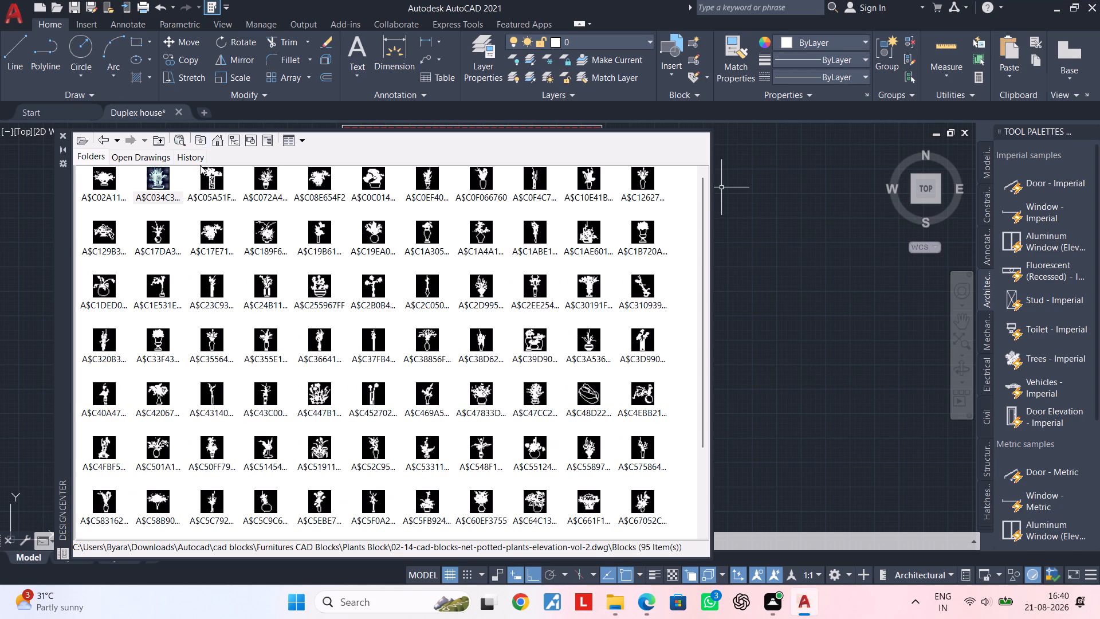
Load the blocks of the drawing 02-12-cad-blocks-net-plants-elevation from the Plants Block folder.
left_click(103, 140)
left_click(80, 143)
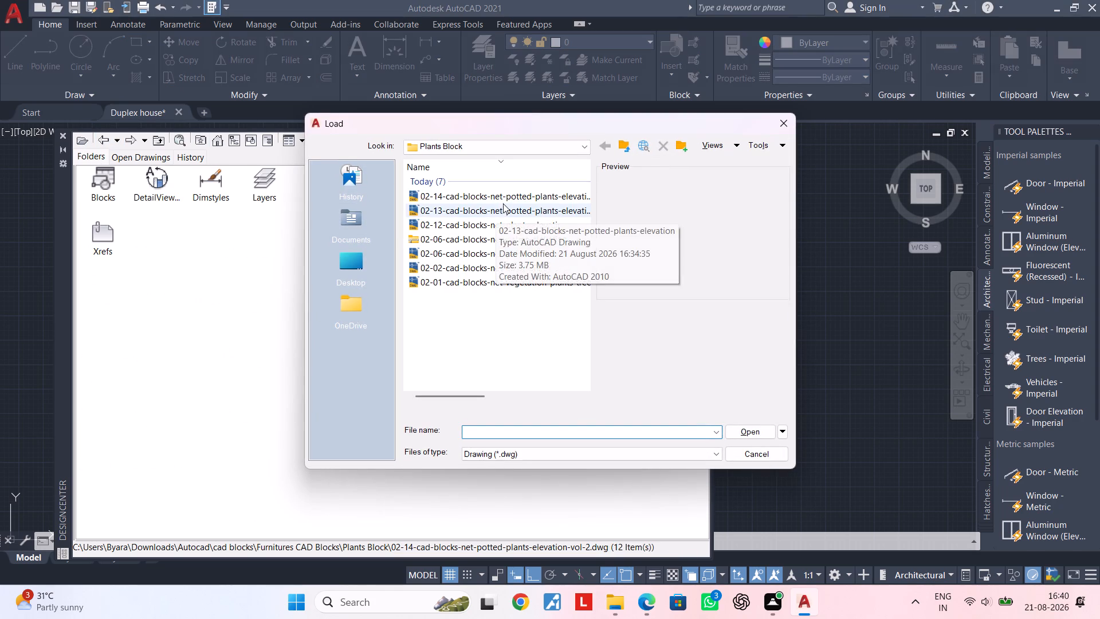
double_click(509, 222)
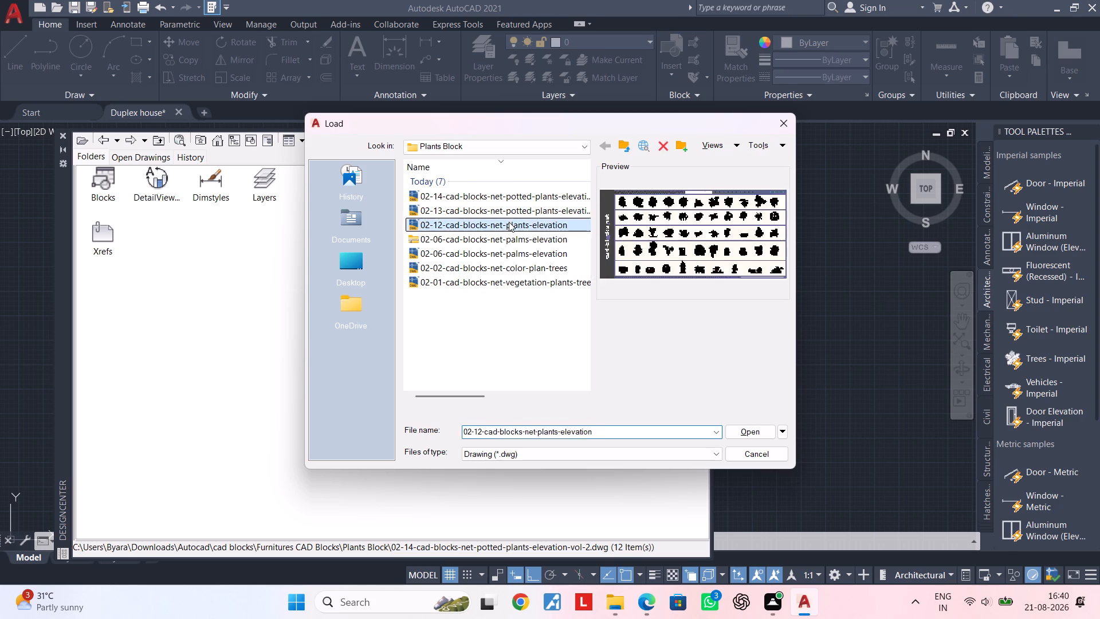
double_click(101, 192)
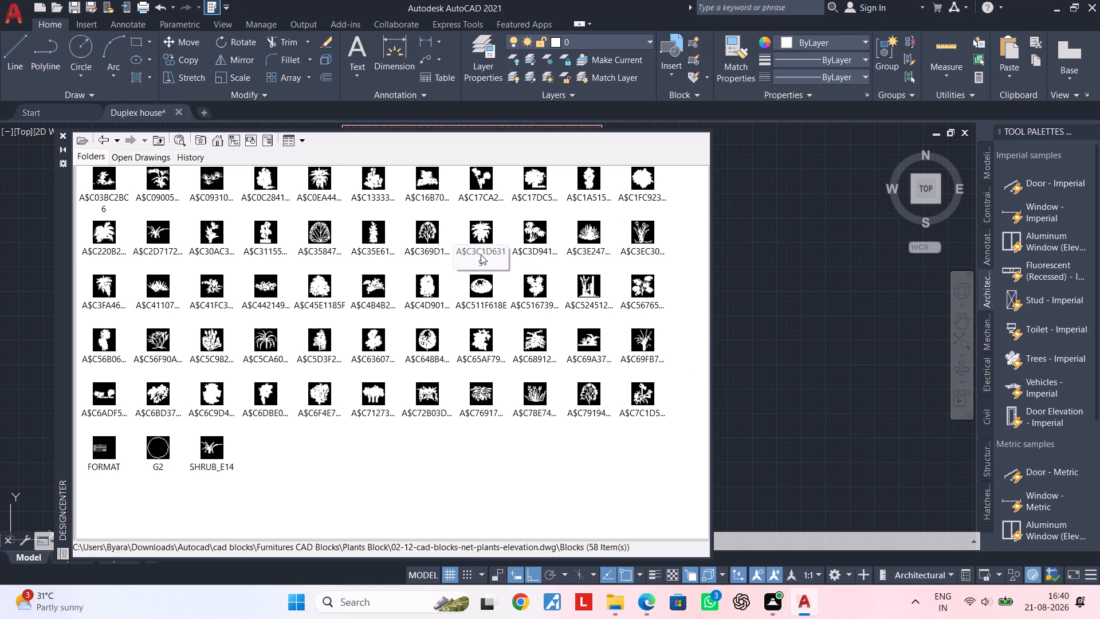
Preview candidate plant blocks, including A$C2D7172DE, SHRUB_E14, A$C5CA60768, A$C78E74E3E, A$C41107780, A$C1FC923AC and A$C0EA44169, without inserting them.
double_click(154, 233)
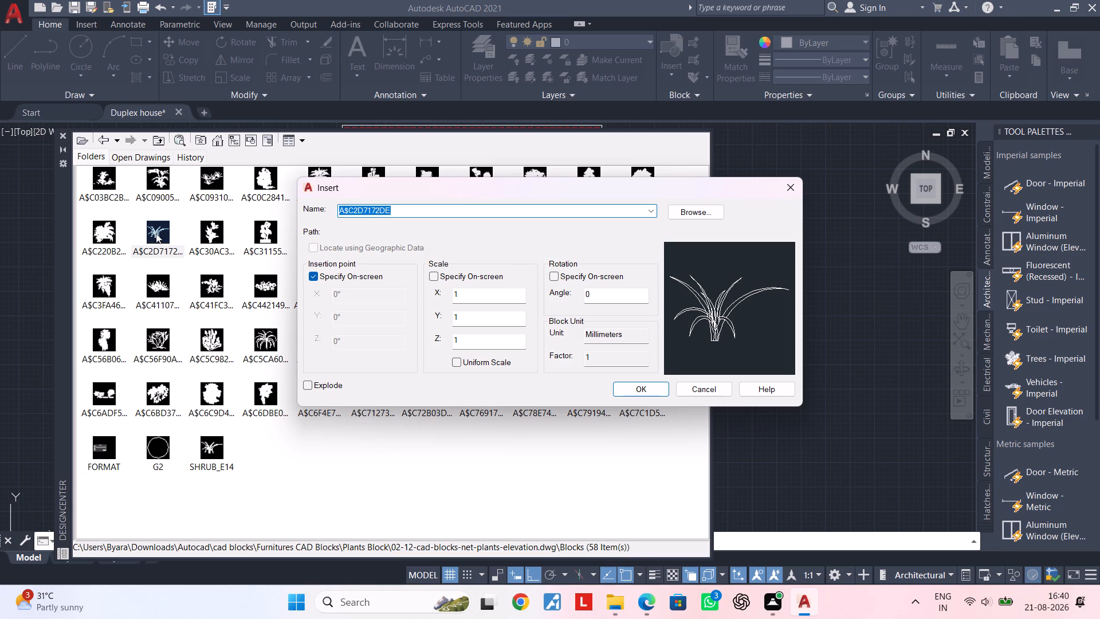
double_click(213, 453)
double_click(785, 190)
triple_click(206, 436)
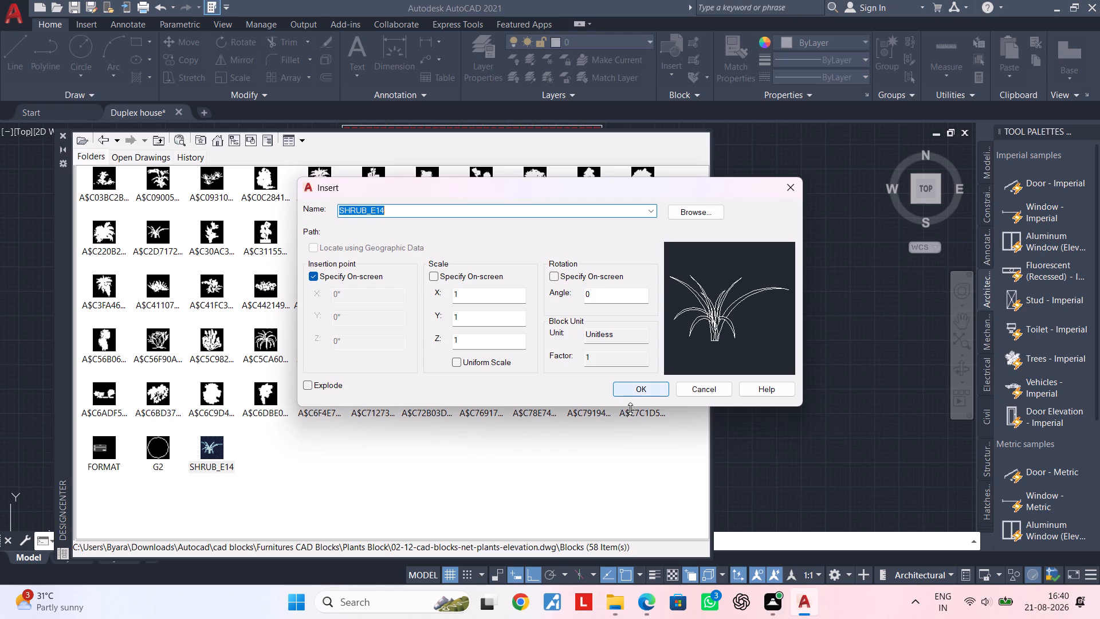
left_click(800, 185)
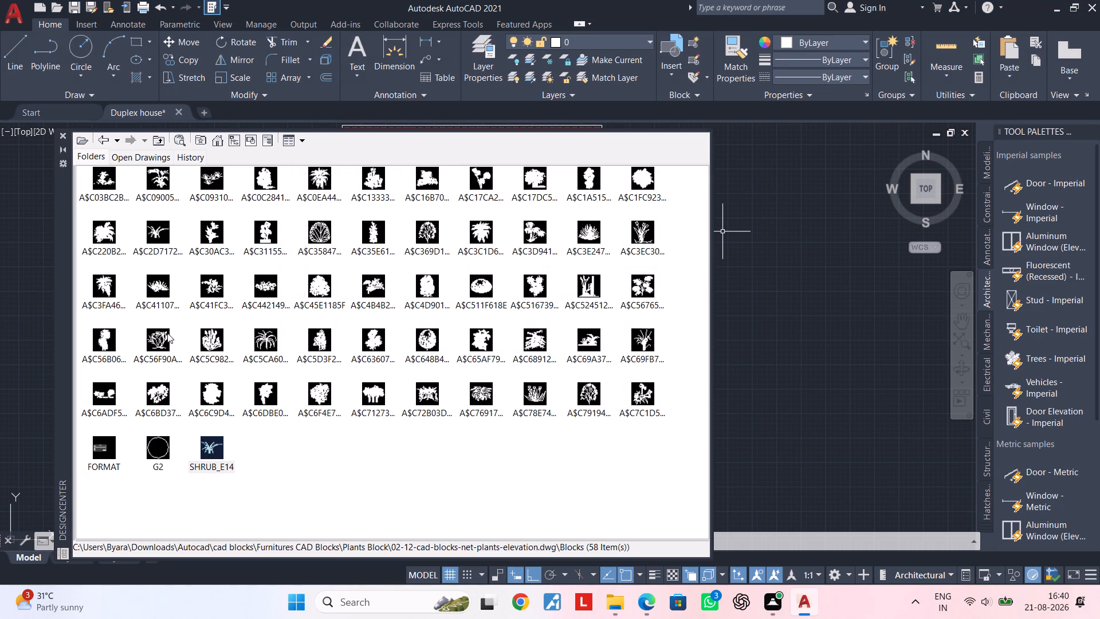
double_click(268, 336)
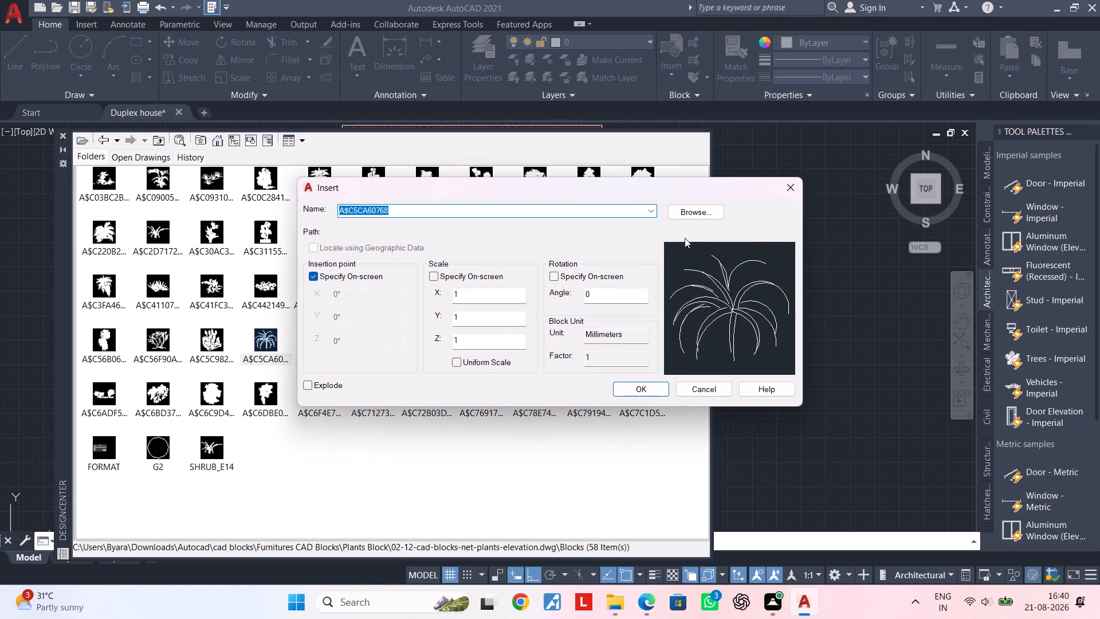
left_click(796, 190)
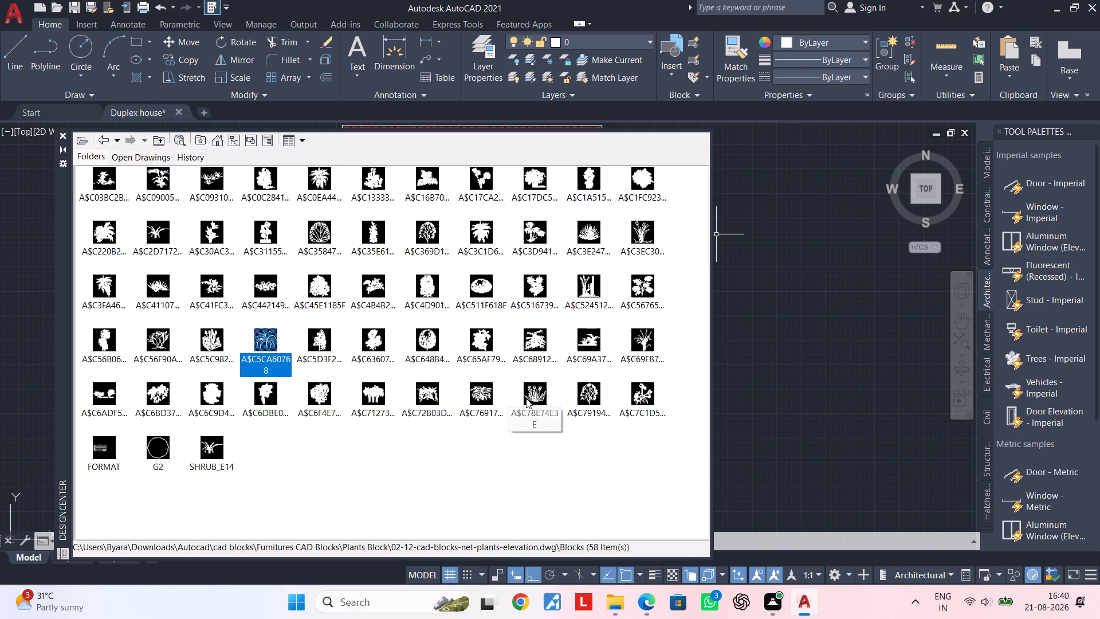
double_click(531, 394)
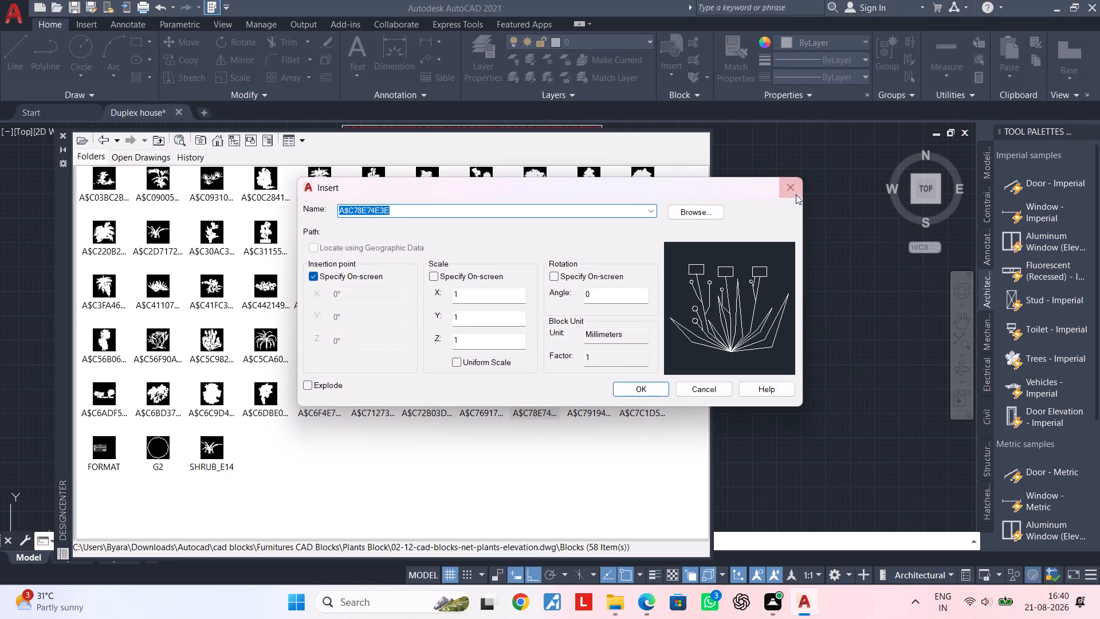
left_click(791, 186)
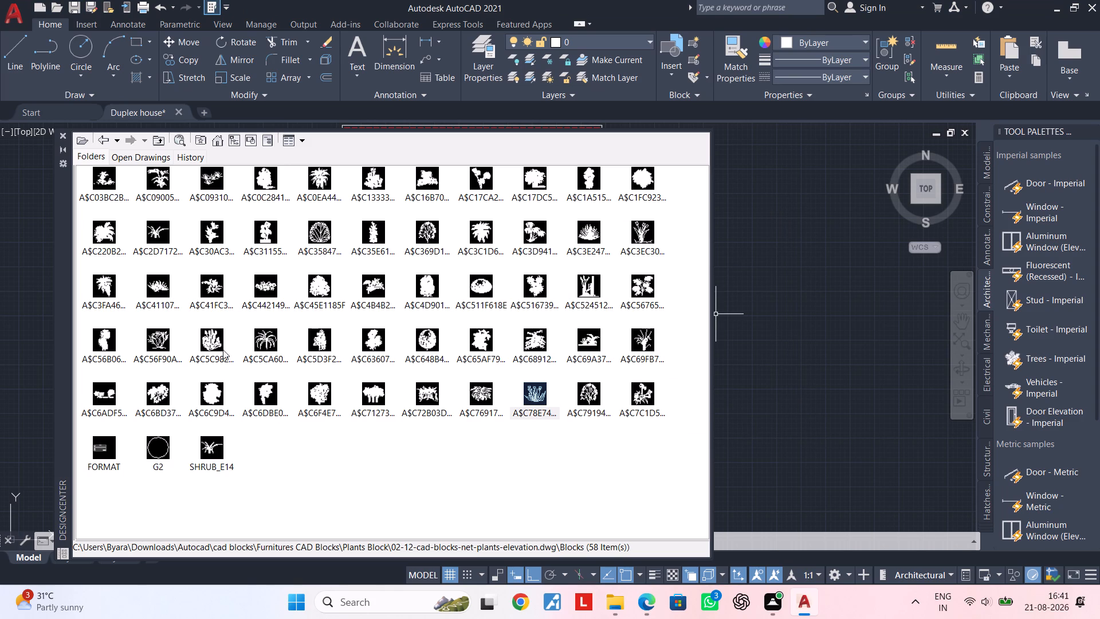
double_click(156, 287)
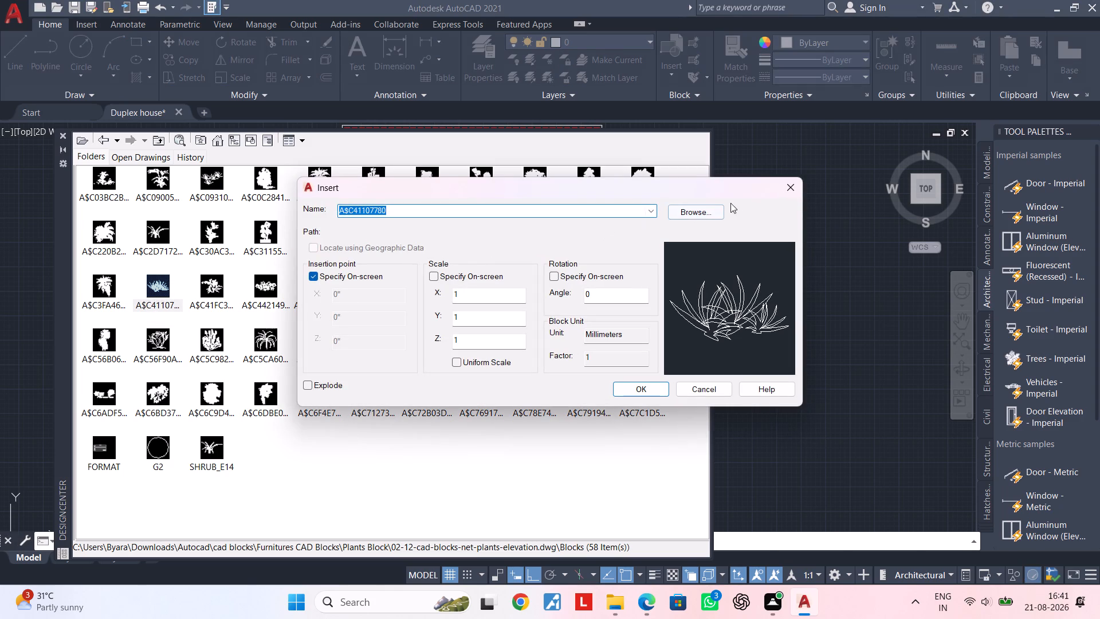
left_click(787, 189)
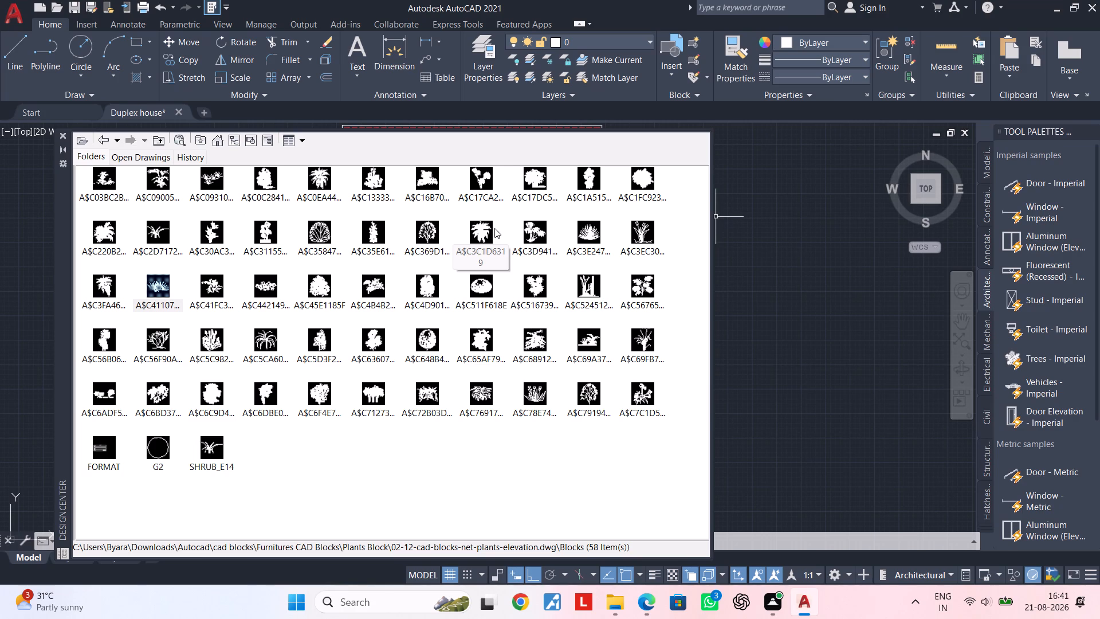
double_click(635, 177)
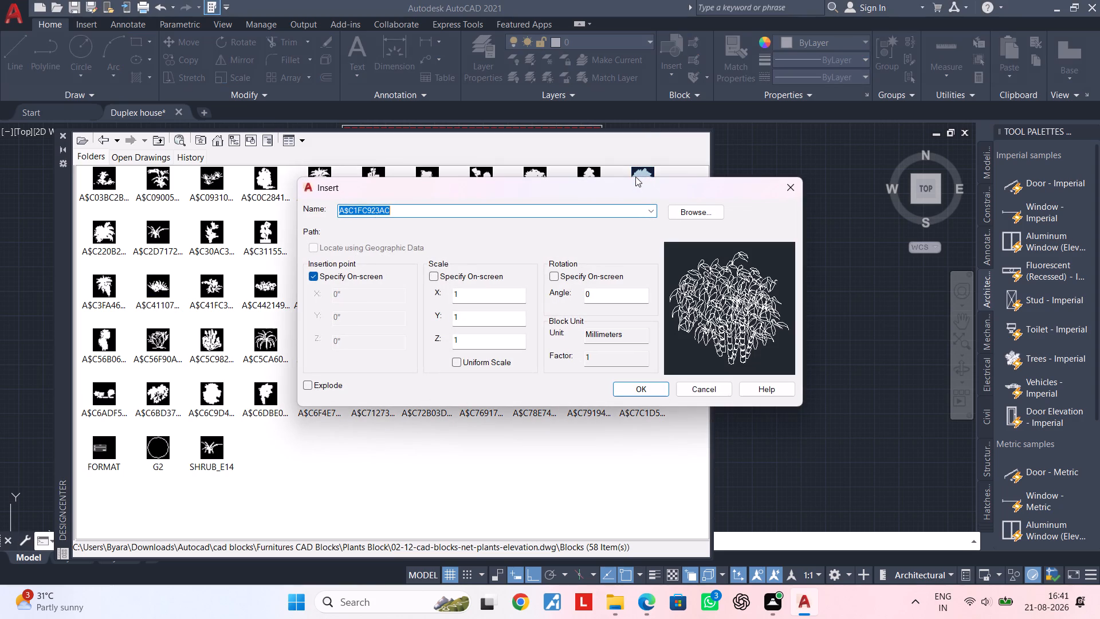
double_click(794, 181)
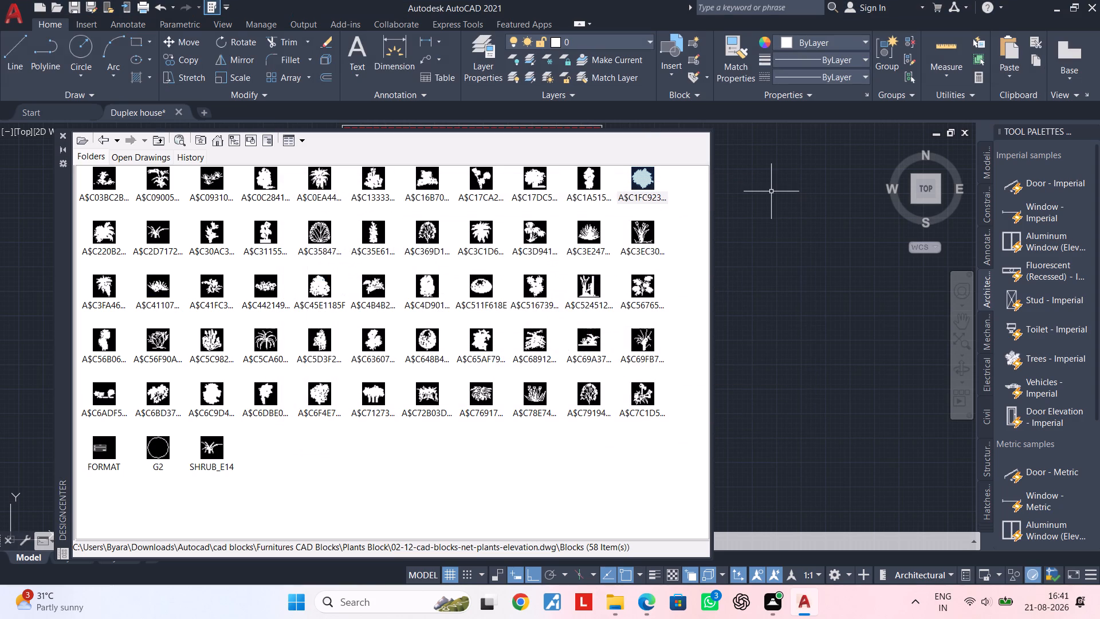
double_click(321, 178)
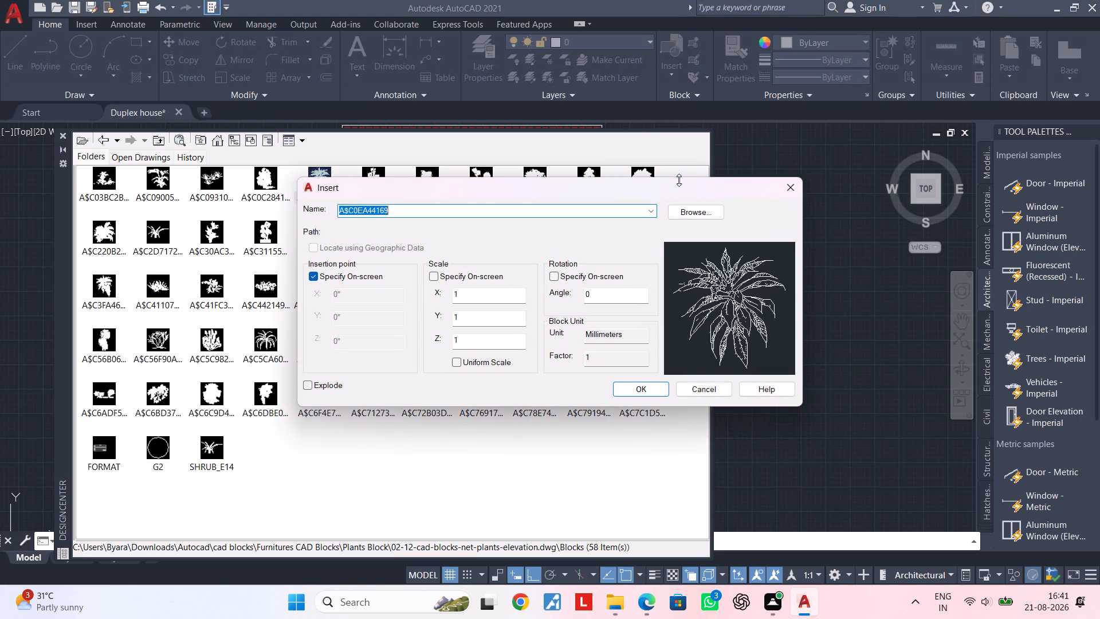
left_click(792, 186)
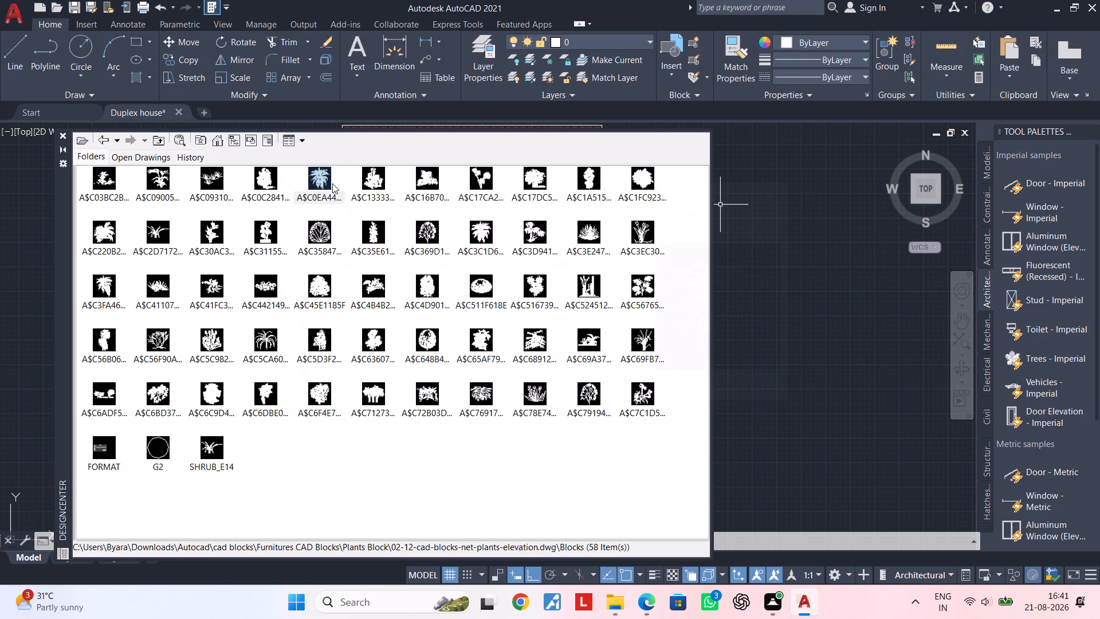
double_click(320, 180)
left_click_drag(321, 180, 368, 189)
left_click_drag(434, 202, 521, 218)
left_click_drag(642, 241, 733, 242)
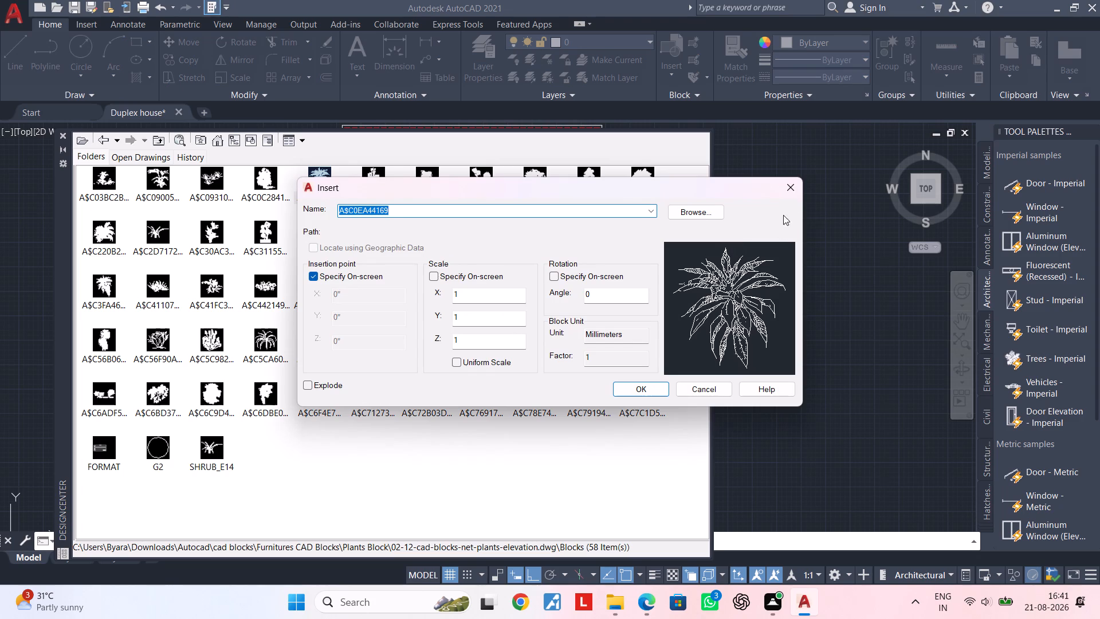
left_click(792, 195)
Insert the tall leafy plant block A$C1A515 from the DesignCenter into empty space beside the house plan.
left_click_drag(315, 169, 343, 171)
left_click_drag(571, 193, 716, 220)
left_click_drag(722, 220, 744, 222)
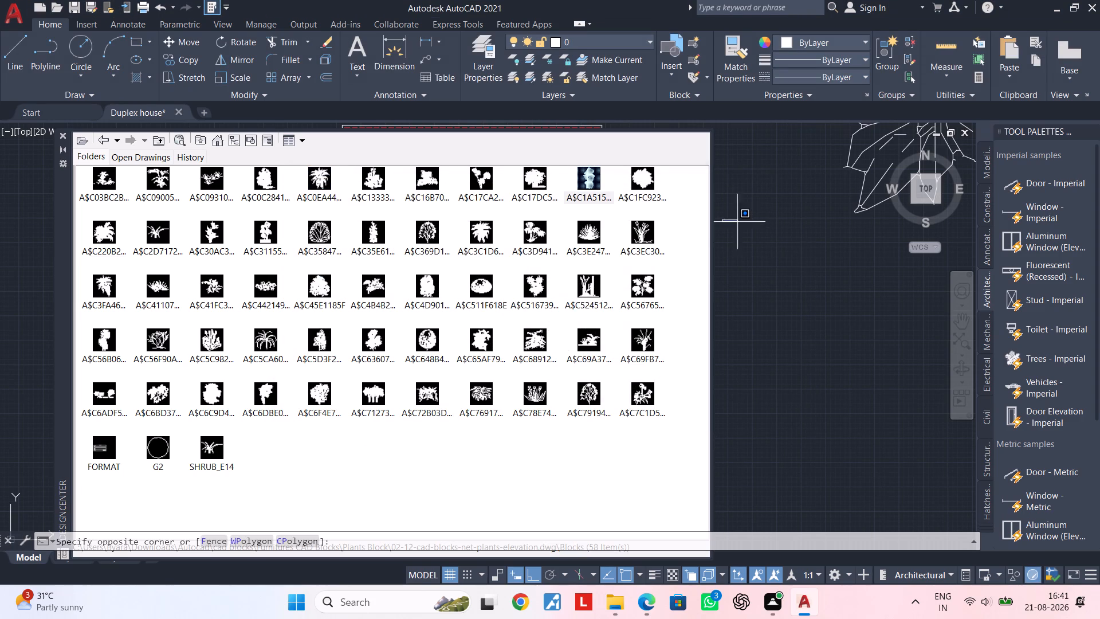
left_click_drag(744, 222, 759, 224)
left_click_drag(784, 224, 797, 224)
scroll(780, 248, "down", 3)
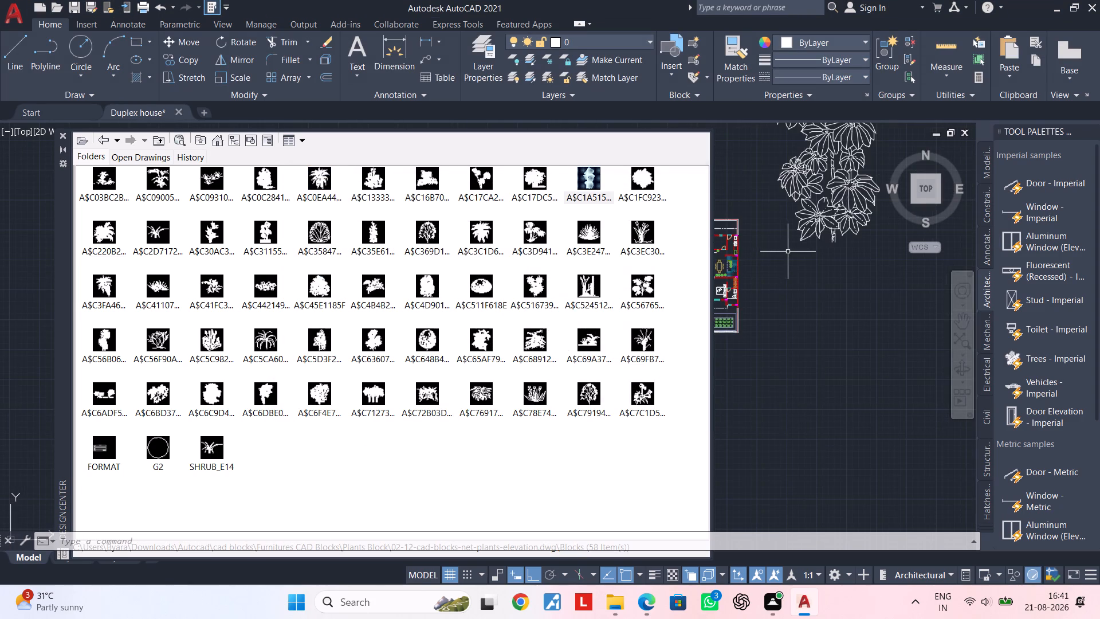
Move the inserted tall leafy plant block horizontally farther to the right, away from the house plan, using its insertion grip.
scroll(797, 256, "down", 3)
scroll(809, 260, "up", 4)
middle_click_drag(812, 250, 831, 450)
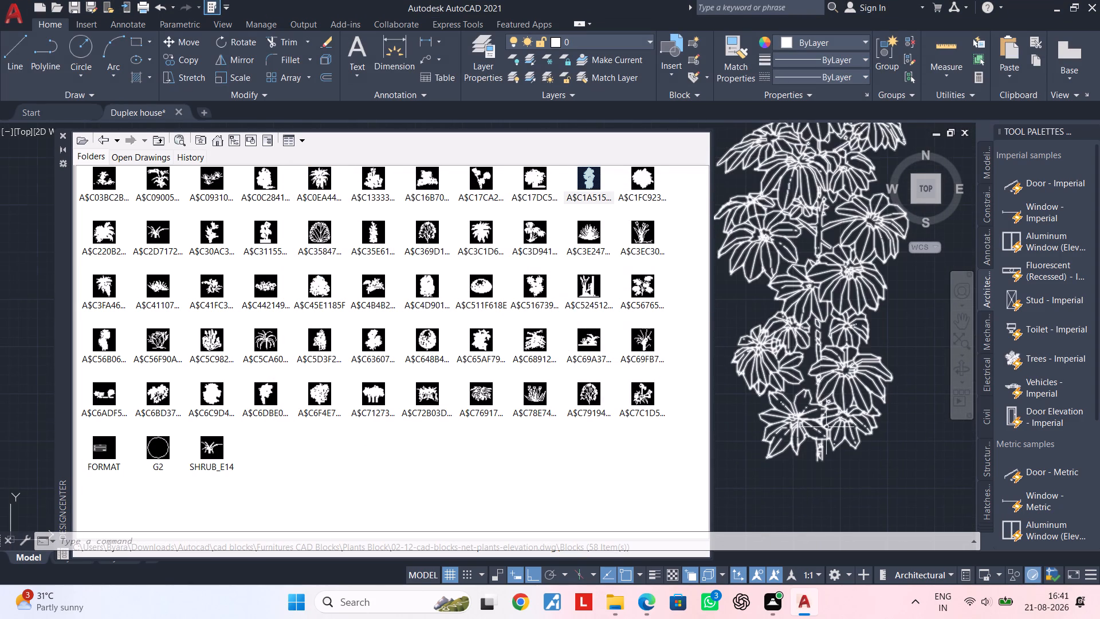
left_click(820, 338)
scroll(820, 338, "down", 2)
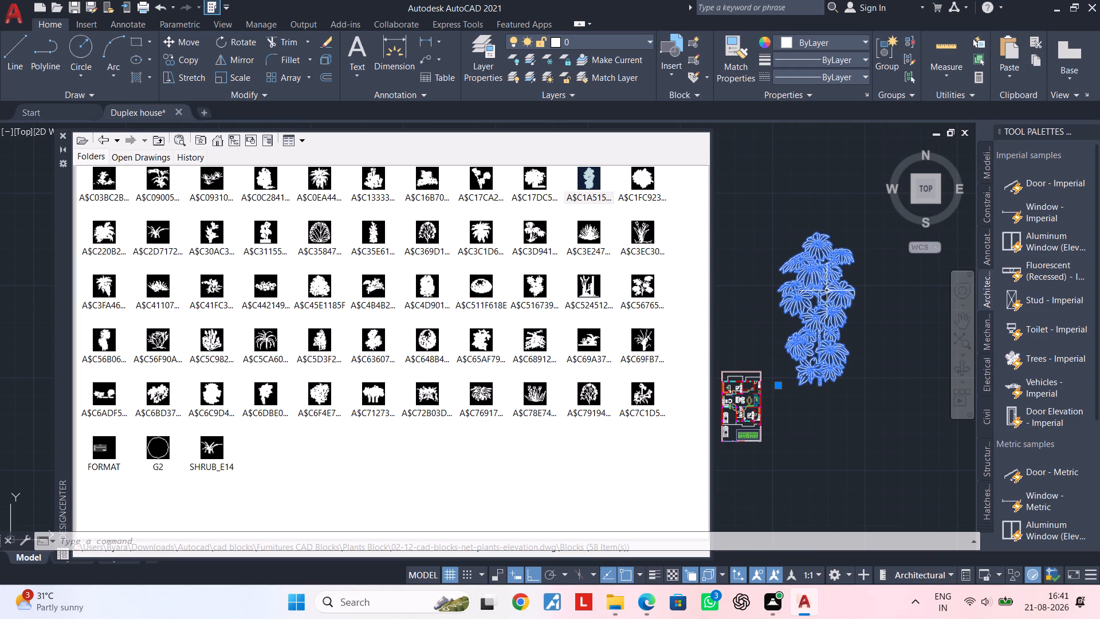
right_click(781, 386)
left_click(763, 320)
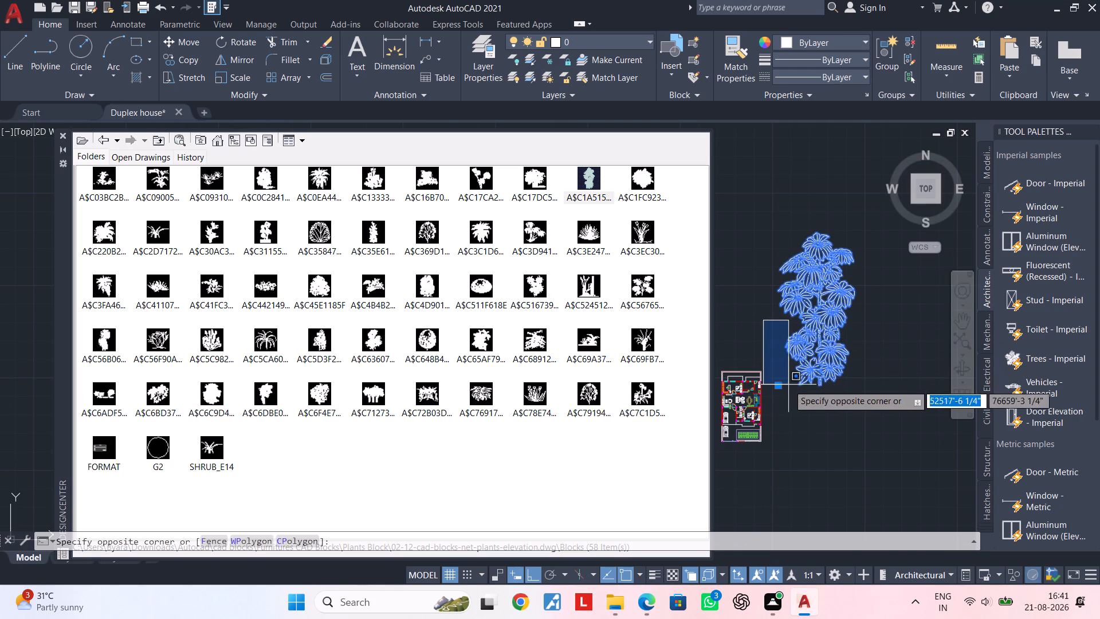
left_click(788, 385)
left_click(780, 386)
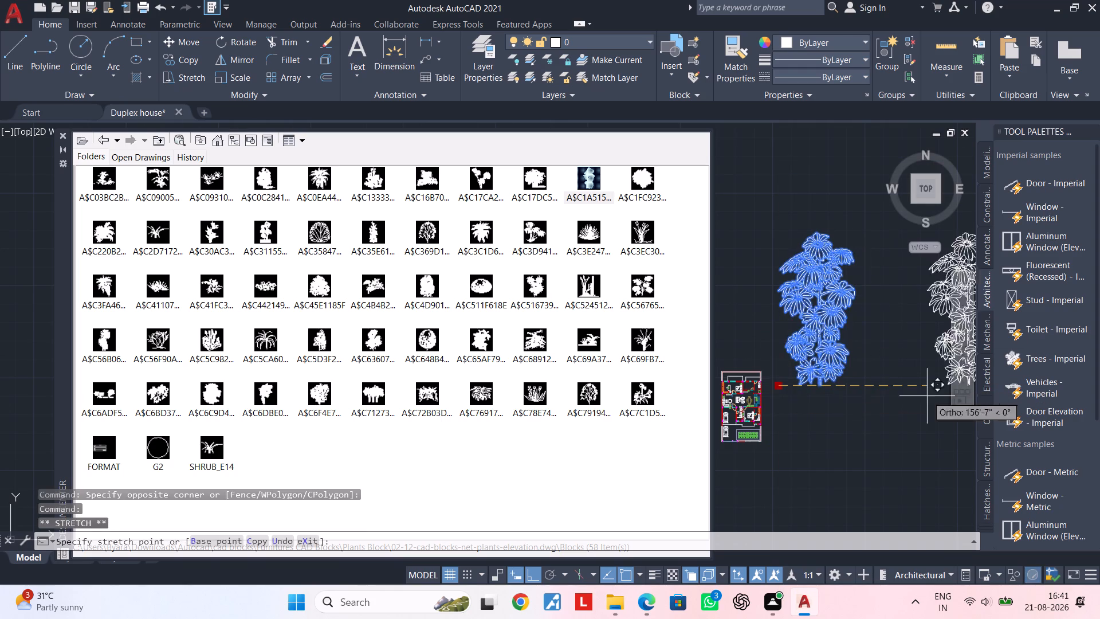
left_click(873, 401)
middle_click_drag(905, 378, 816, 412)
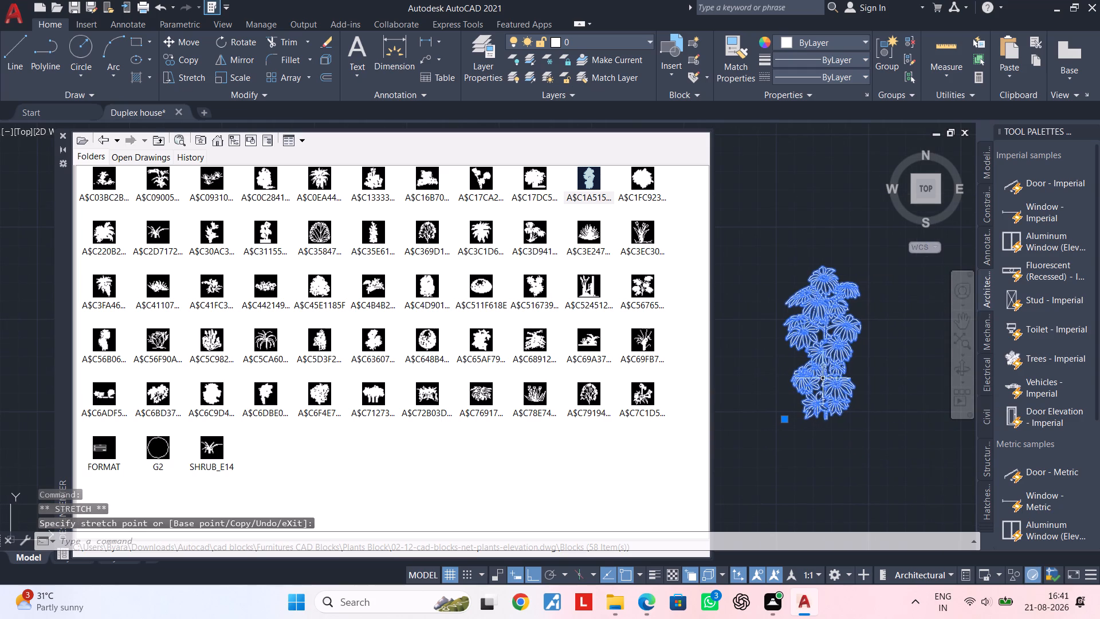
Preview the plant blocks A$C68912300 and A$C5CA60768 from the plants elevation drawing without inserting them.
left_click(540, 339)
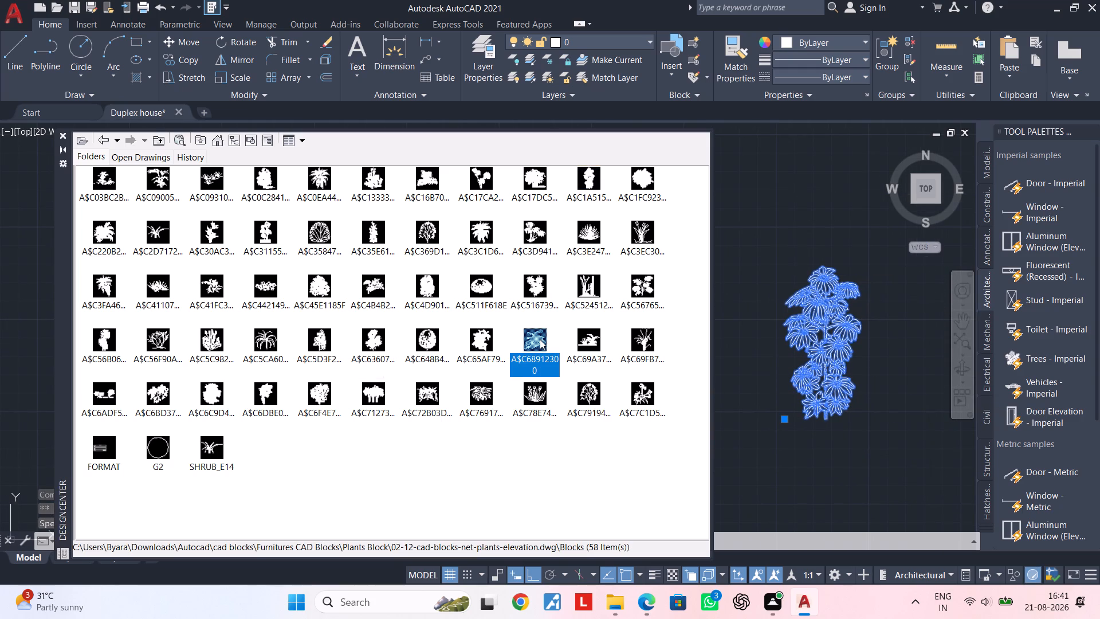
double_click(540, 339)
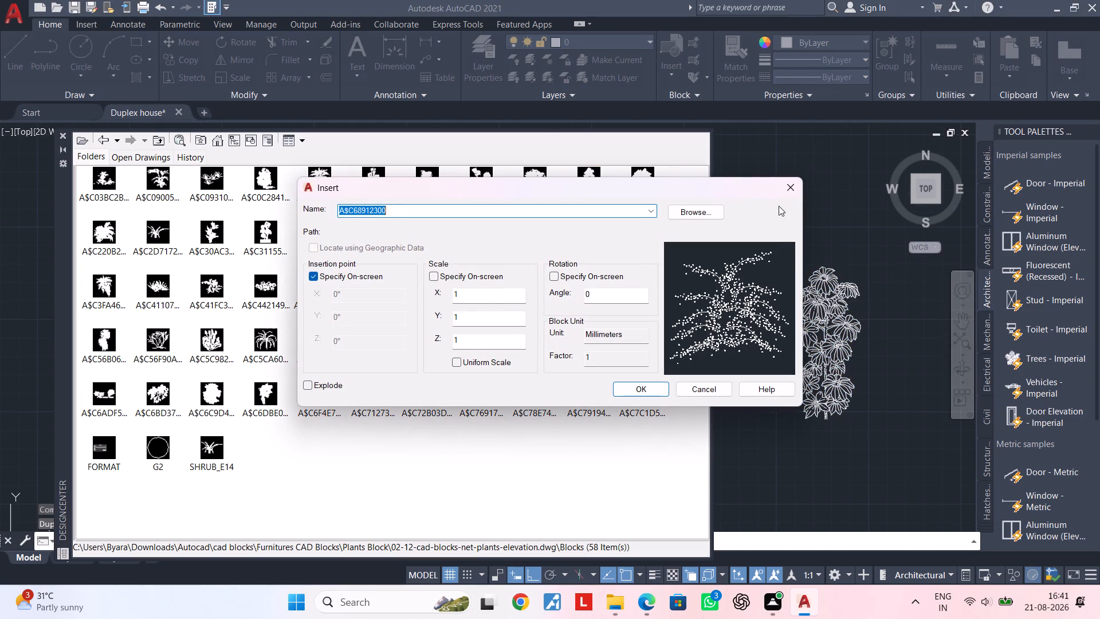
left_click(783, 191)
double_click(264, 332)
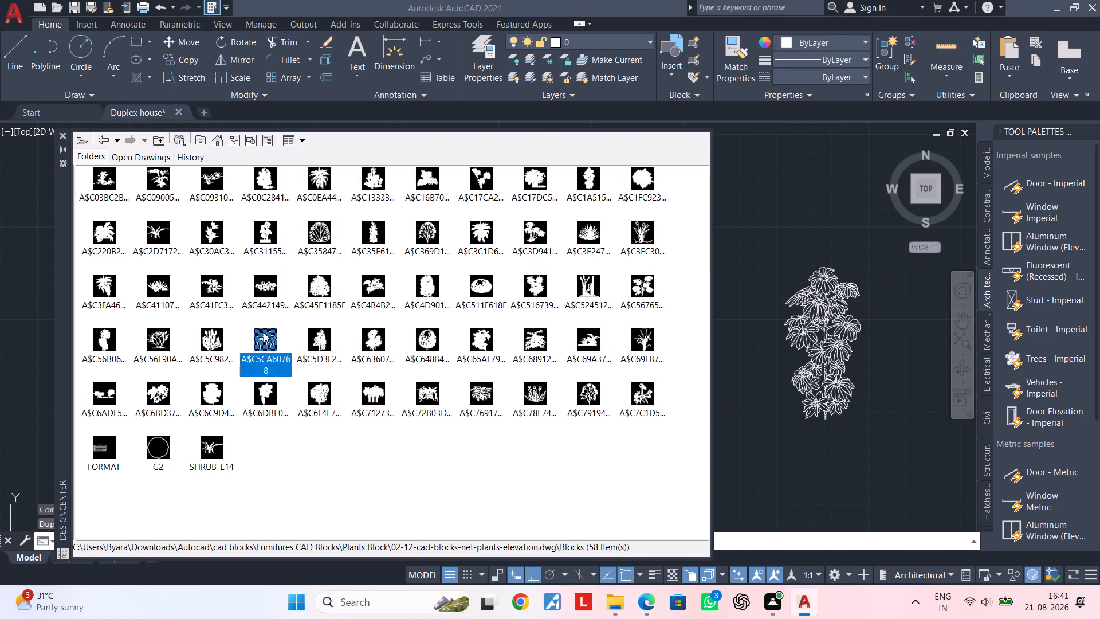
left_click(789, 194)
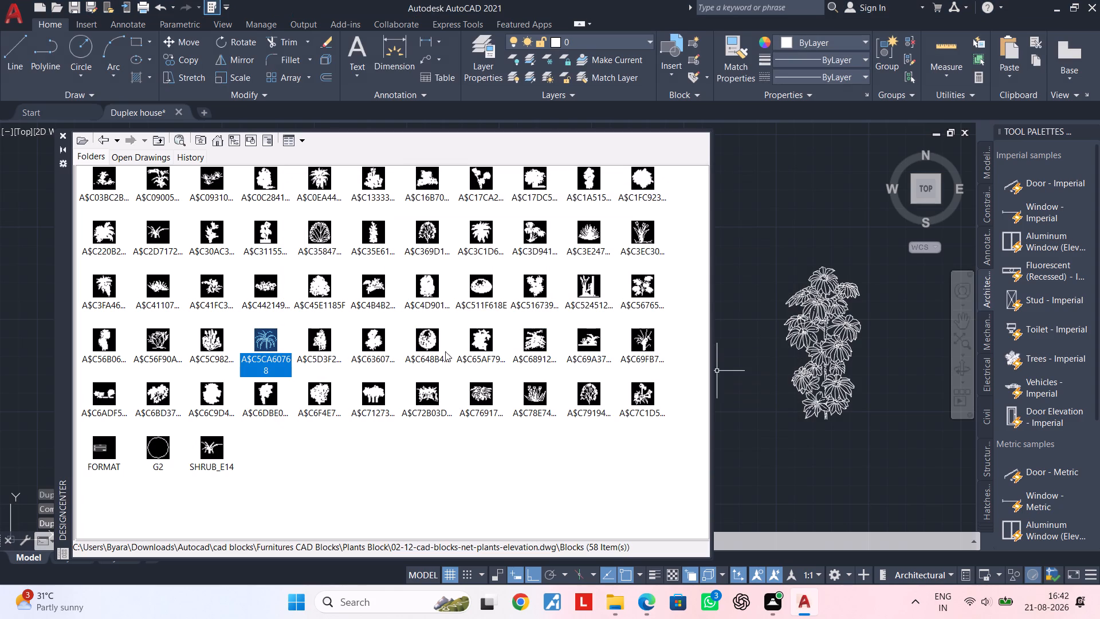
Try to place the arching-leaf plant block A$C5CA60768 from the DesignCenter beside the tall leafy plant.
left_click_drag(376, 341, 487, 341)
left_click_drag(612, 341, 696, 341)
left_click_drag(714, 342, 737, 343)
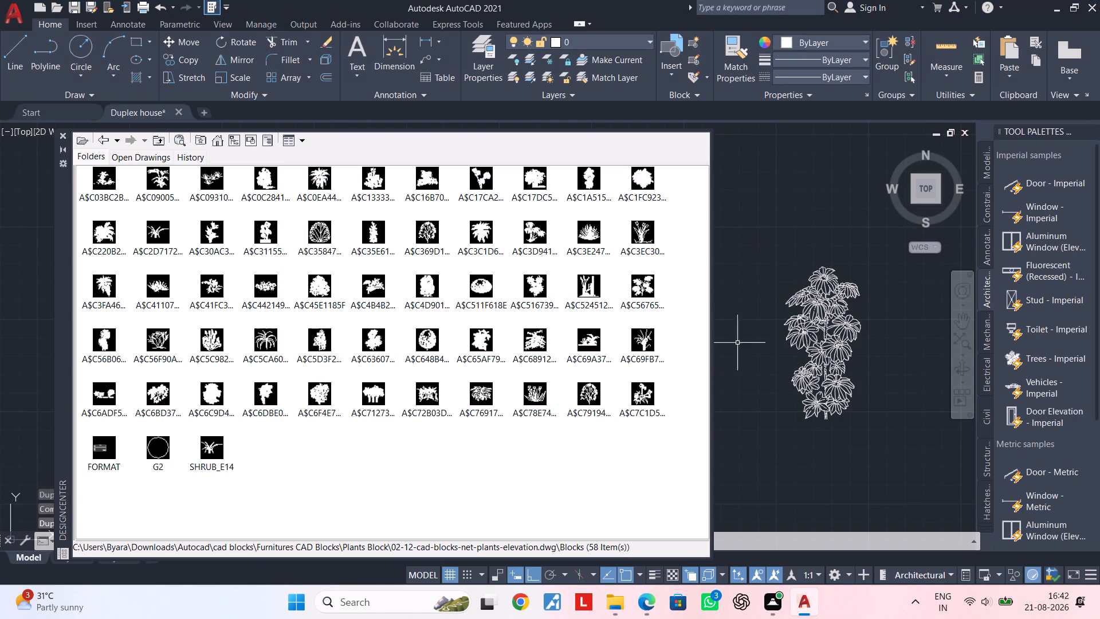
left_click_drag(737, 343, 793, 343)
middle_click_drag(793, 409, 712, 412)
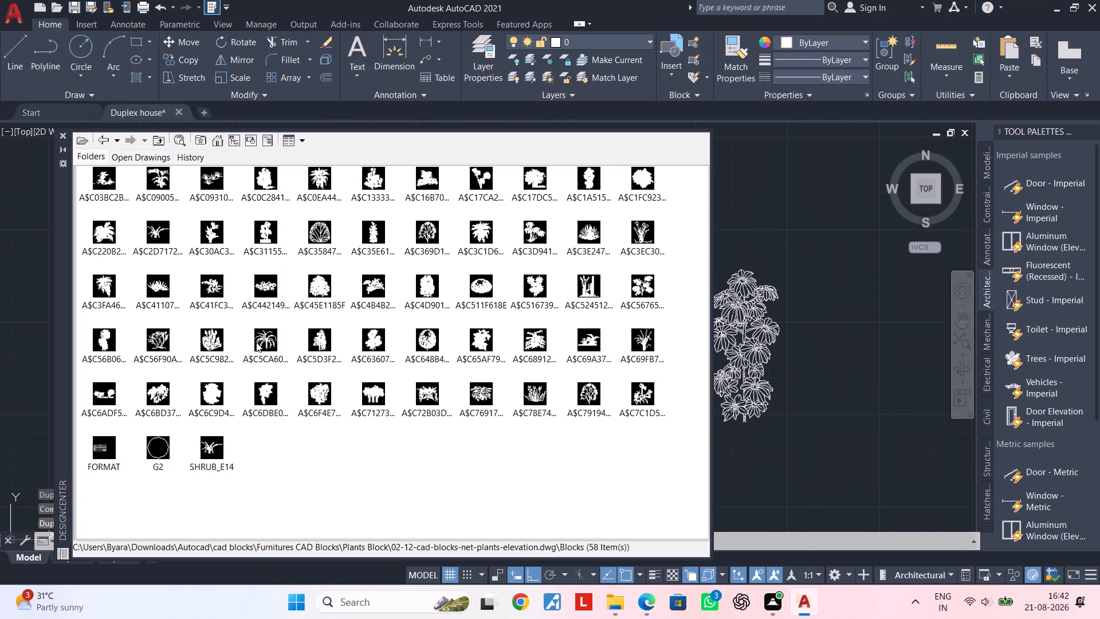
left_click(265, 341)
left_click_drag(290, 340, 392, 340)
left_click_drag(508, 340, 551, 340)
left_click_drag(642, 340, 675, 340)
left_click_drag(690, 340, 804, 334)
Insert the arching-leaf plant block A$C5CA60768 from the DesignCenter into empty space above the house plan.
scroll(804, 340, "down", 2)
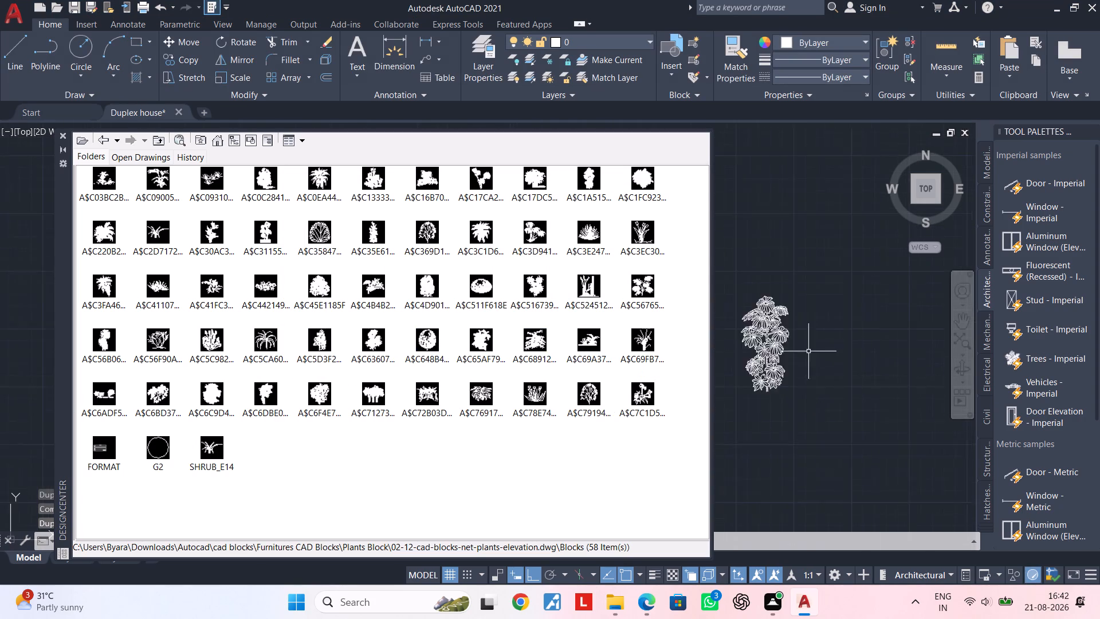
scroll(809, 353, "down", 2)
middle_click_drag(817, 374, 804, 381)
scroll(778, 372, "up", 2)
scroll(797, 377, "down", 2)
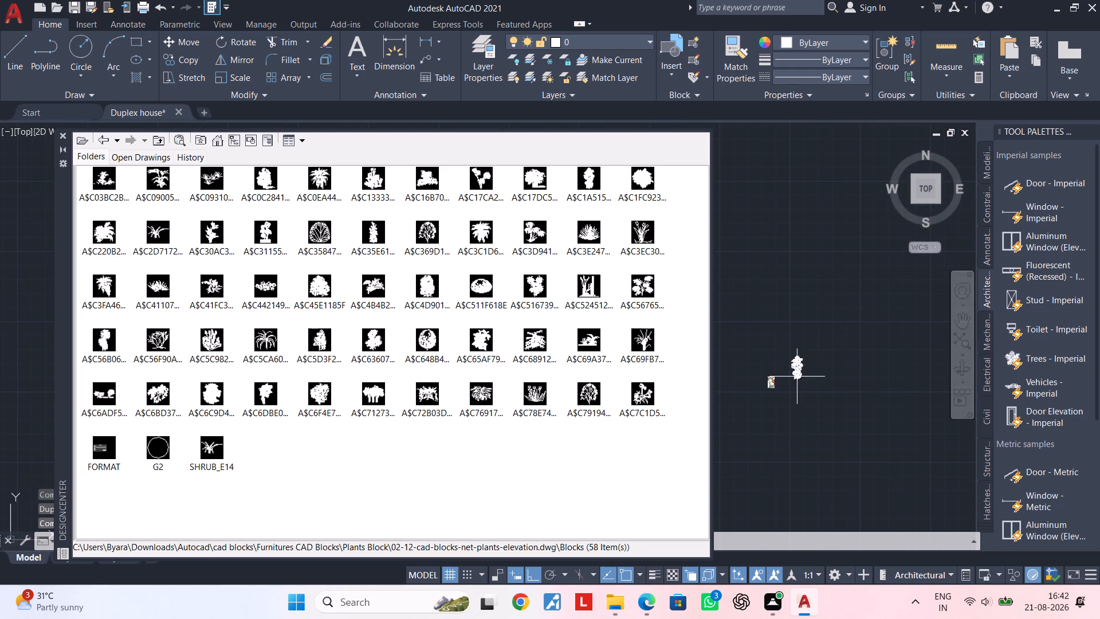
left_click_drag(261, 337, 723, 333)
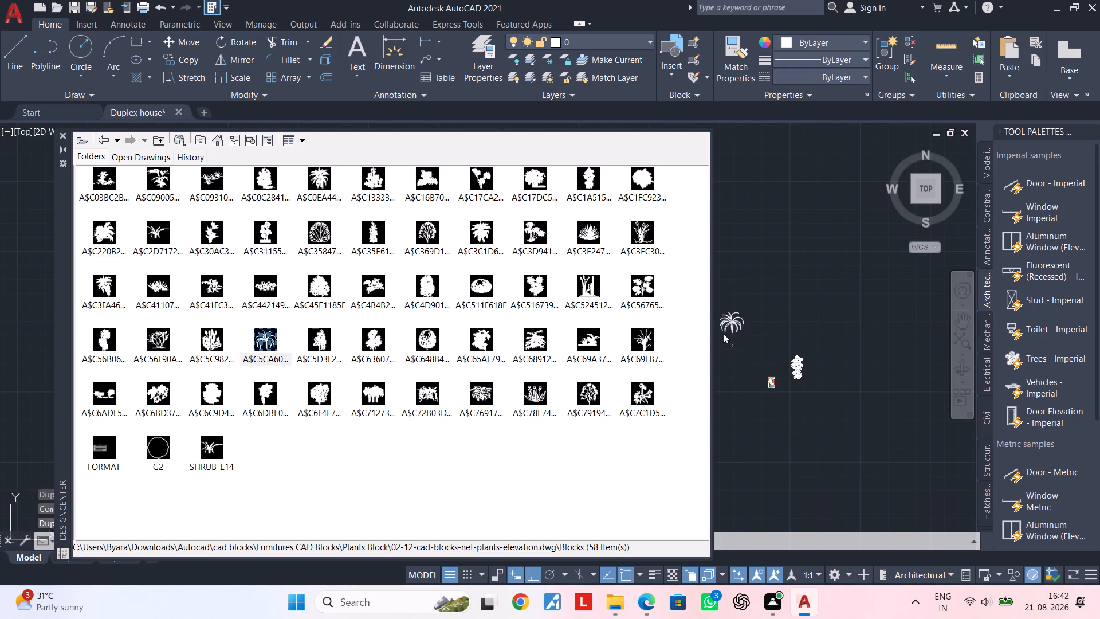
left_click_drag(723, 333, 769, 324)
scroll(770, 319, "up", 3)
scroll(776, 320, "down", 2)
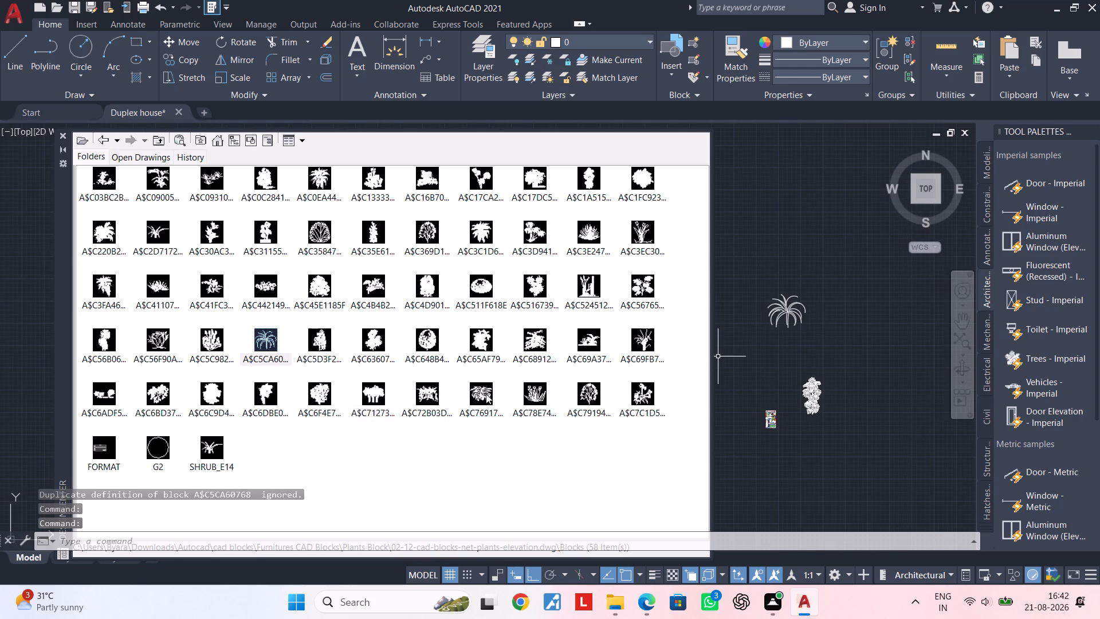
scroll(591, 393, "up", 1)
Preview the flowering plant block A$C7C1D5A16 without inserting it.
double_click(642, 392)
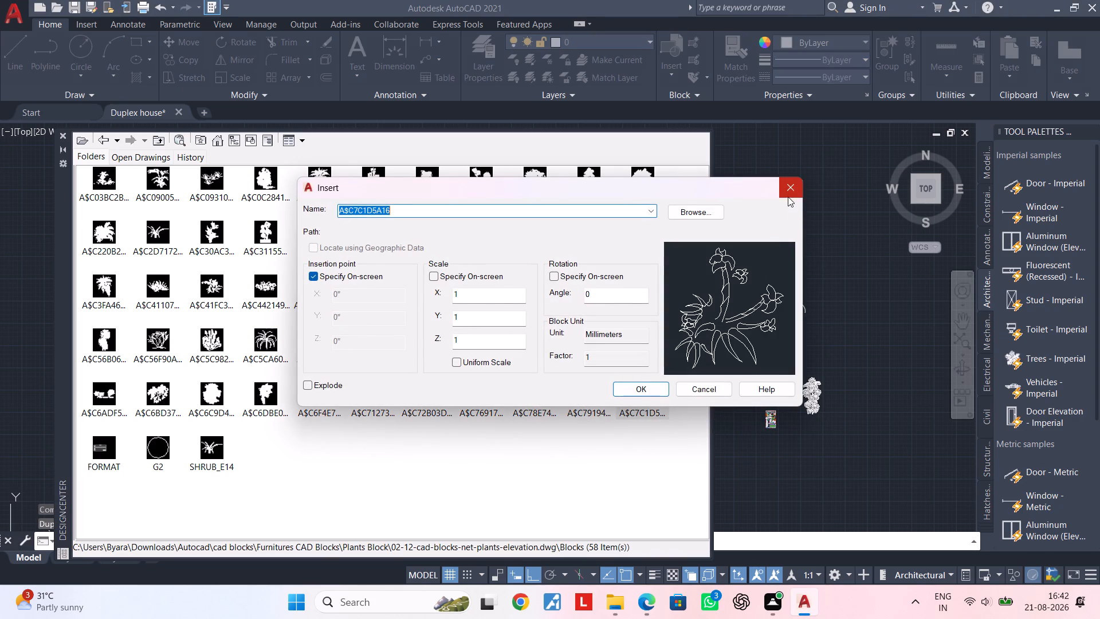
left_click(792, 195)
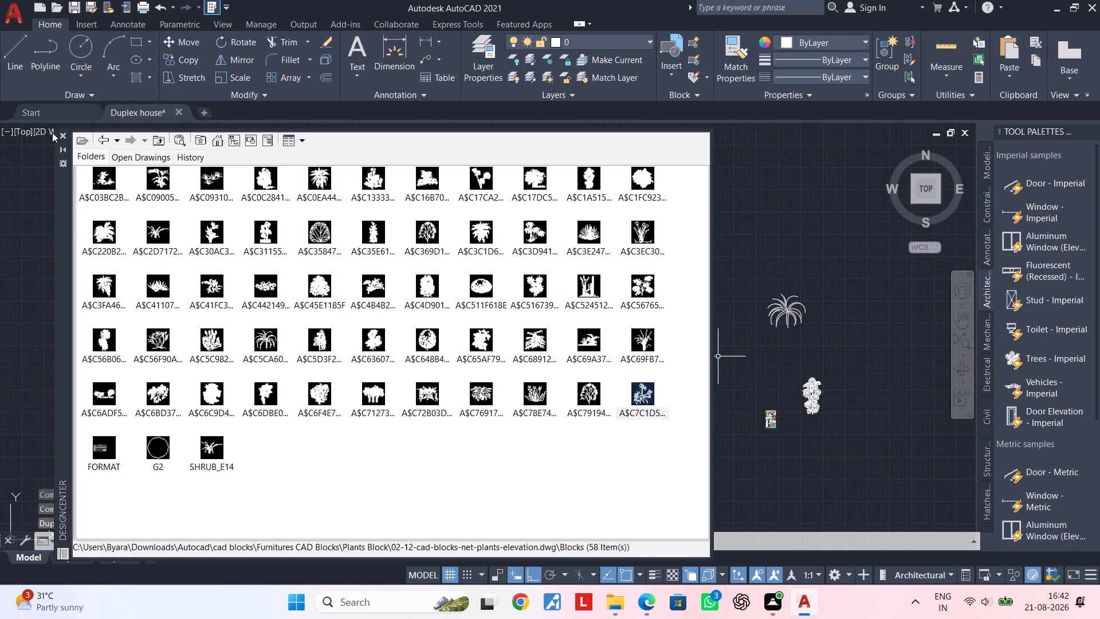
Load the drawing 02-06-cad-blocks-net-palms-elevation from the Plants Block folder and browse its blocks.
left_click(82, 134)
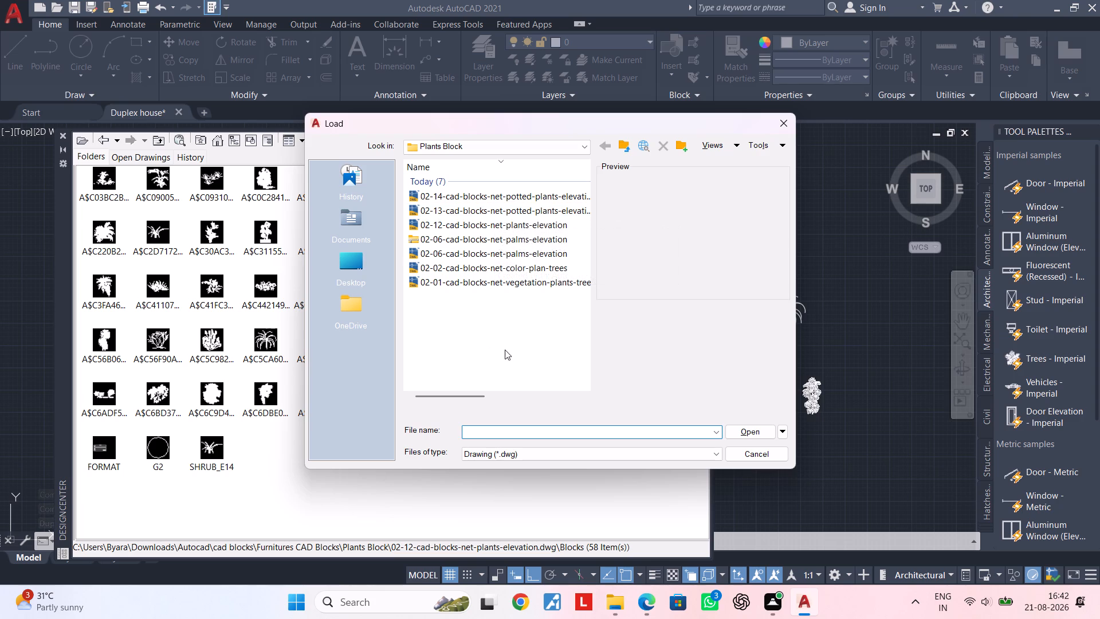
double_click(520, 254)
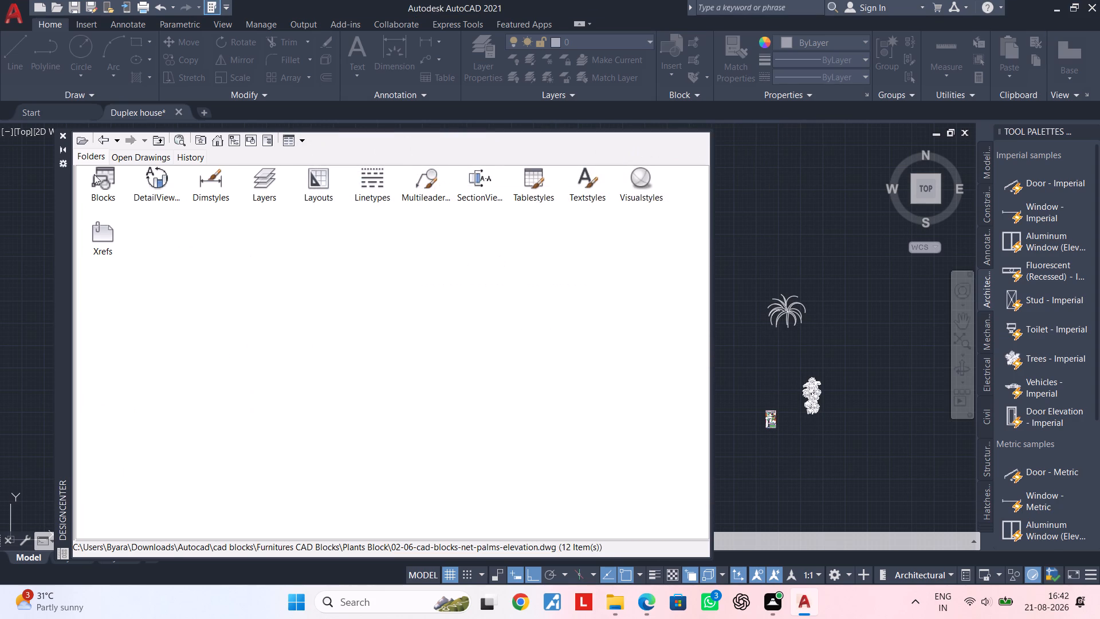
double_click(94, 167)
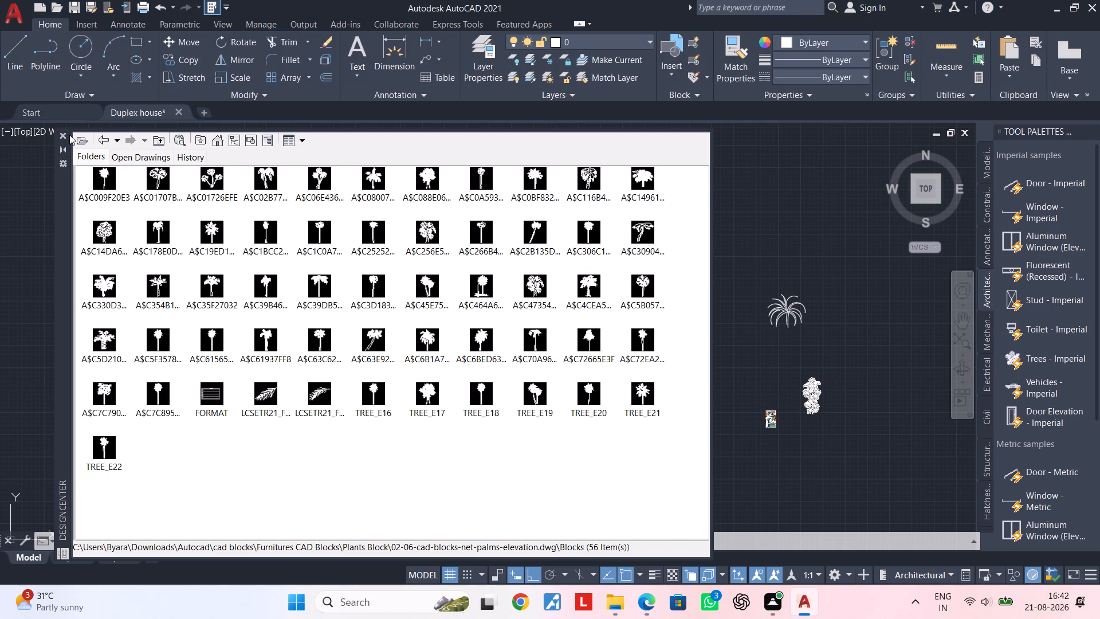
Load the blocks of the drawing 02-01-cad-blocks-net-vegetation-plants-trees from the Plants Block folder.
left_click(91, 139)
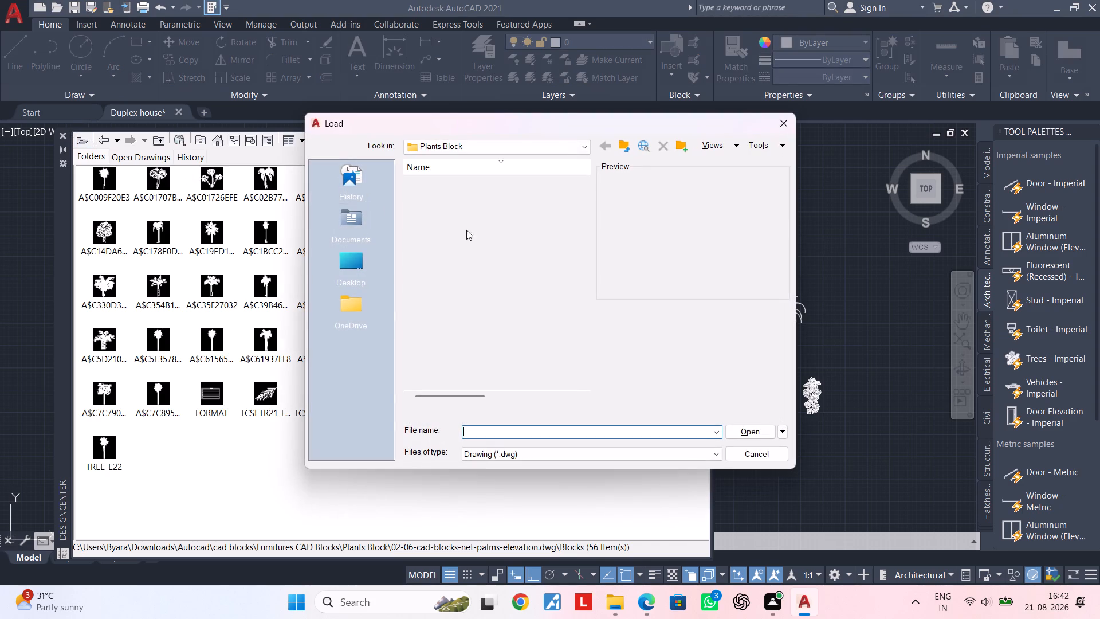
double_click(511, 288)
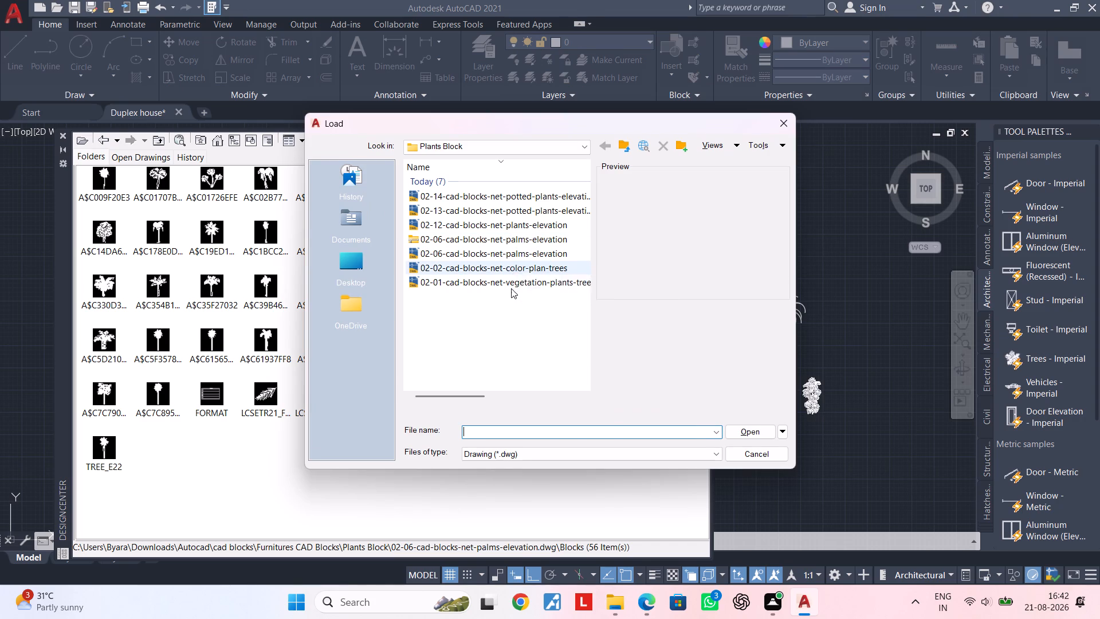
double_click(108, 181)
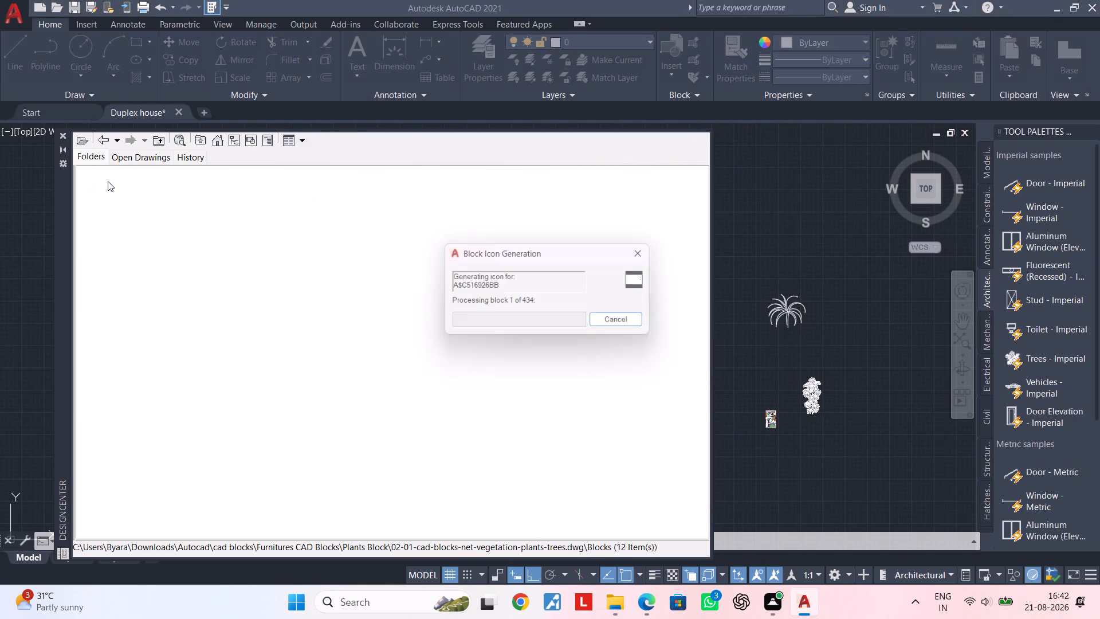
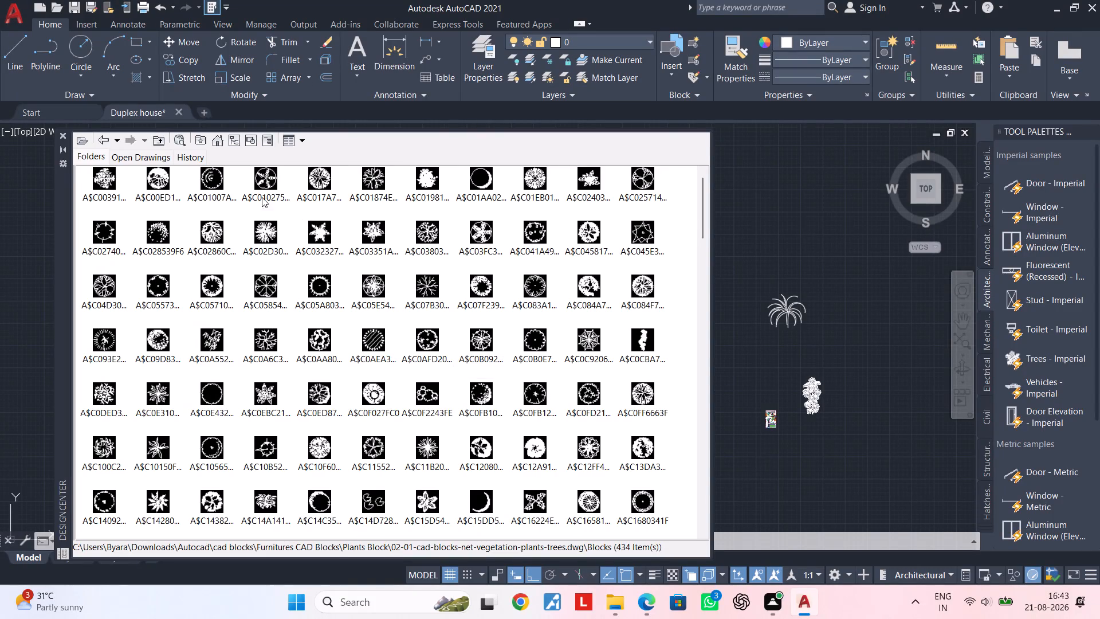
Browse the vegetation drawing's blocks to the end of the list and preview the round branching tree block A$C7D836233 without inserting it.
scroll(190, 191, "down", 6)
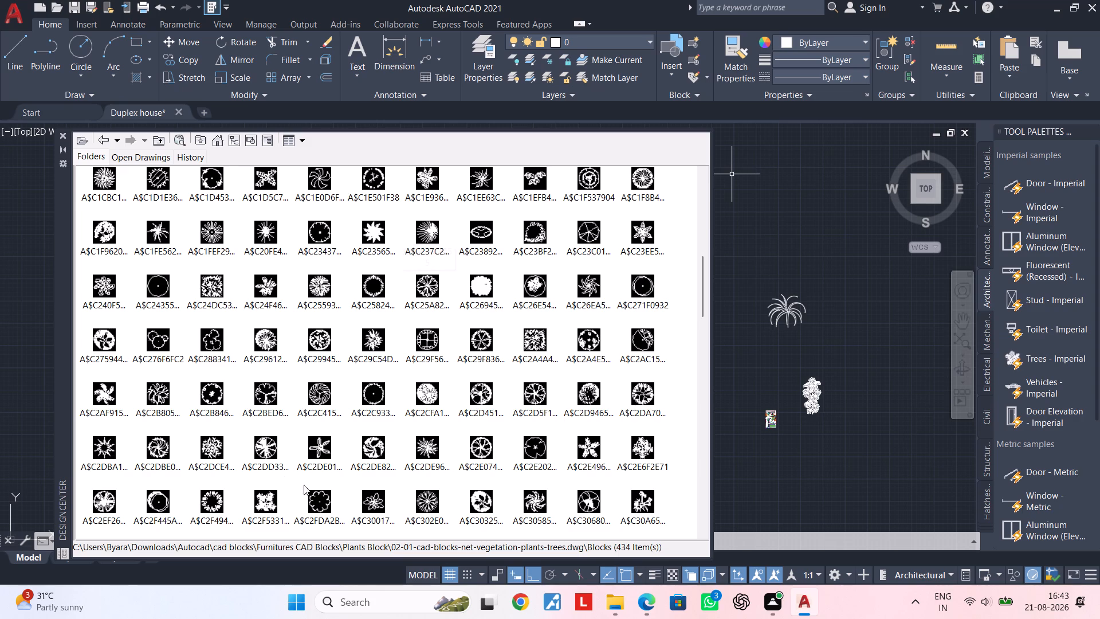
scroll(285, 453, "down", 6)
scroll(577, 348, "down", 13)
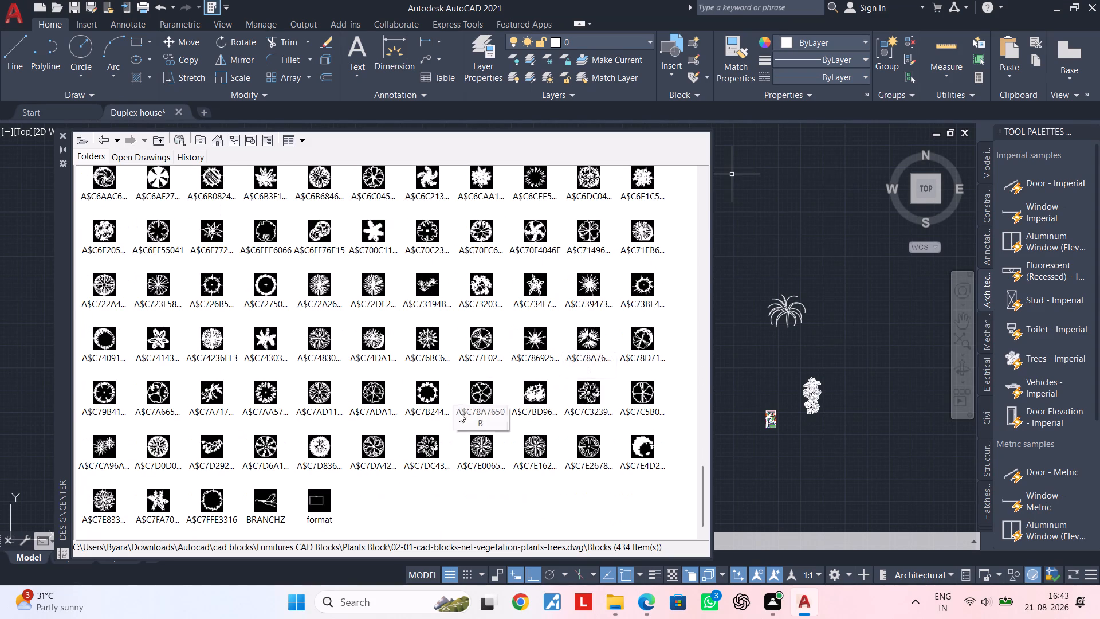
scroll(340, 464, "up", 1)
scroll(301, 471, "down", 5)
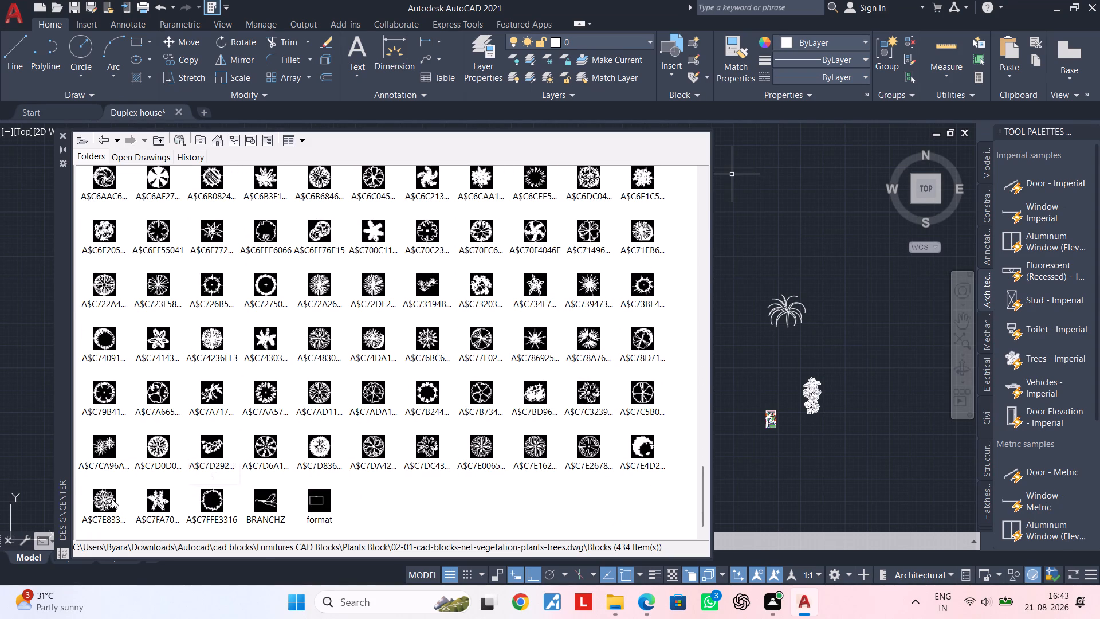
left_click(319, 451)
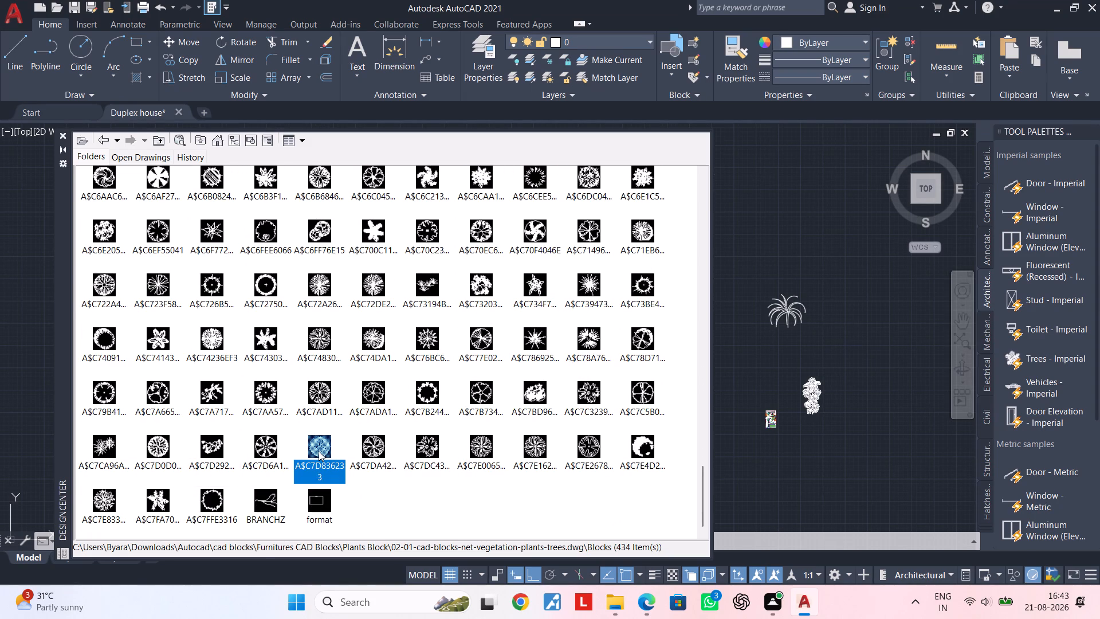
double_click(319, 451)
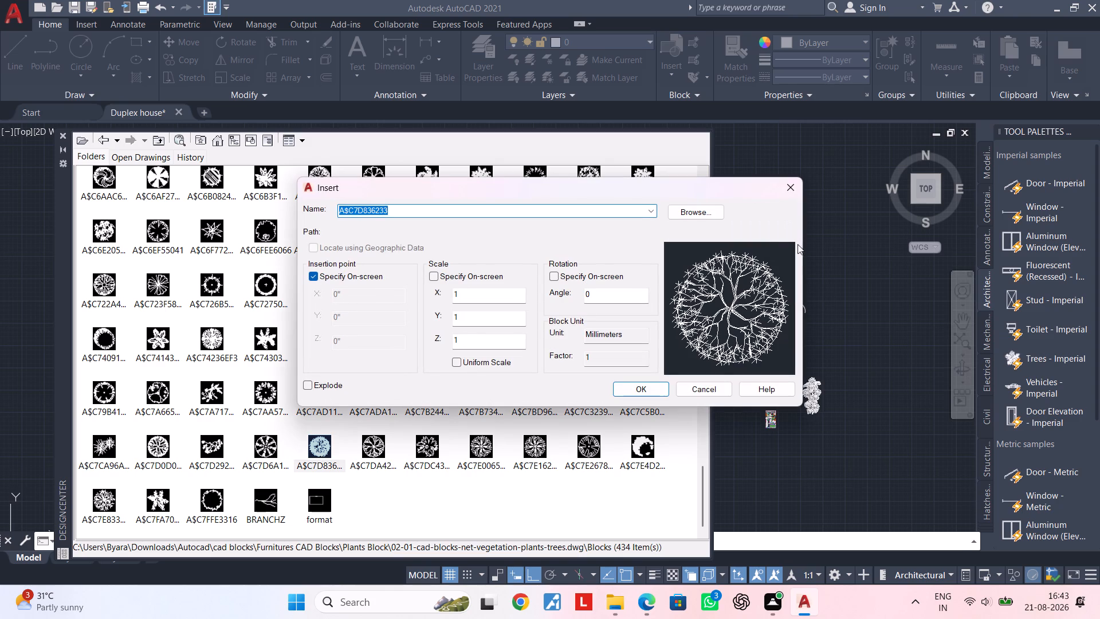
left_click(792, 186)
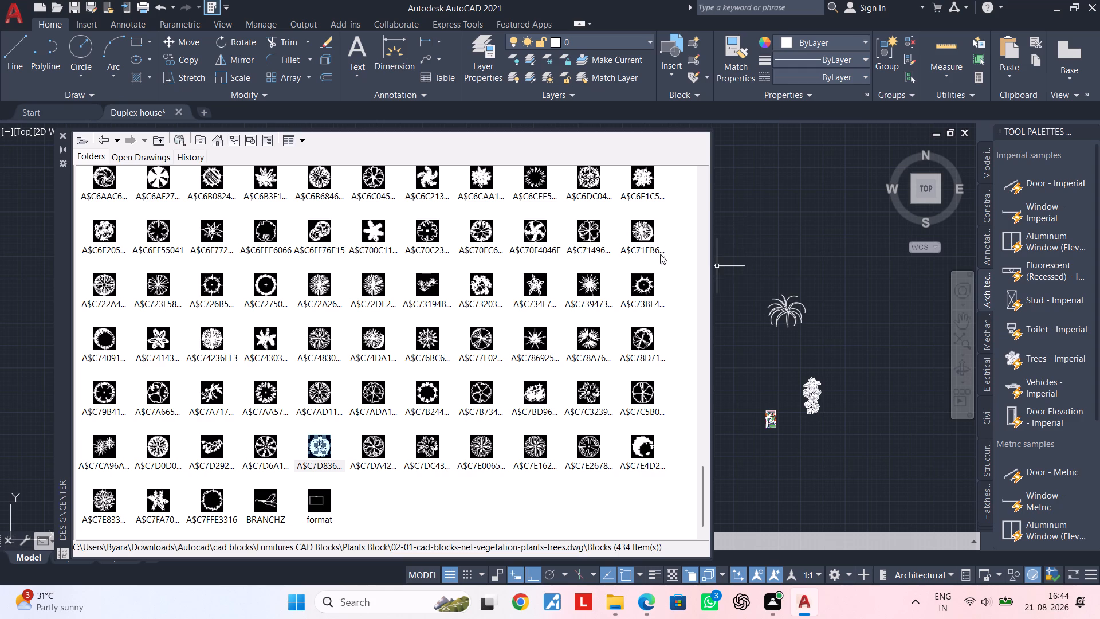
Preview the plant blocks A$C71EB65EA, A$C71496A5D and the star-shaped A$C6F772A09 one after another without inserting them.
double_click(644, 239)
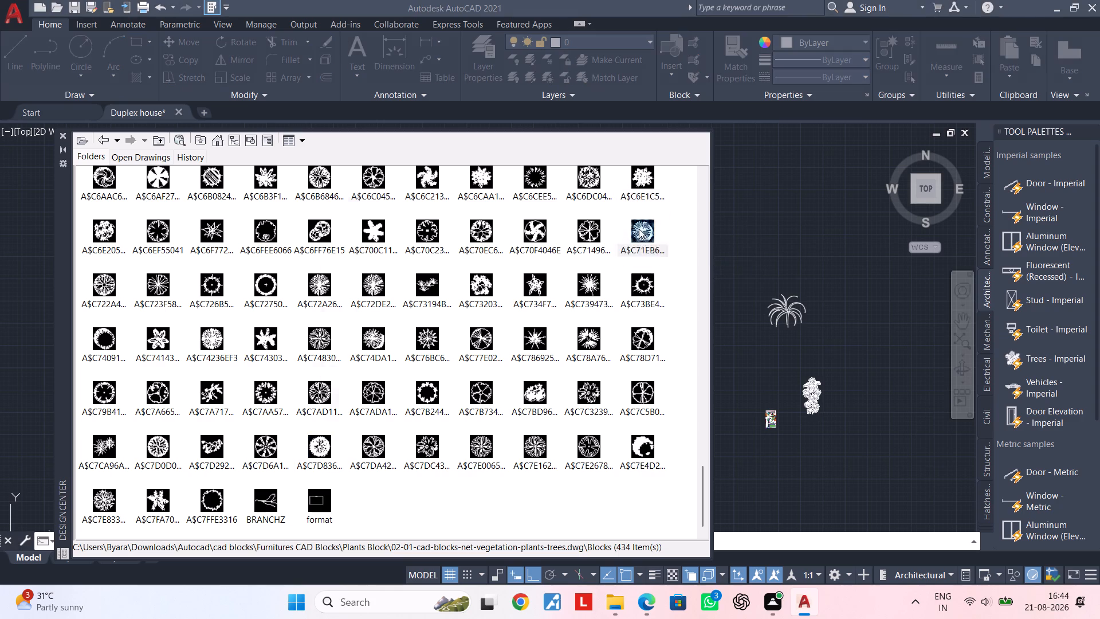
left_click(795, 183)
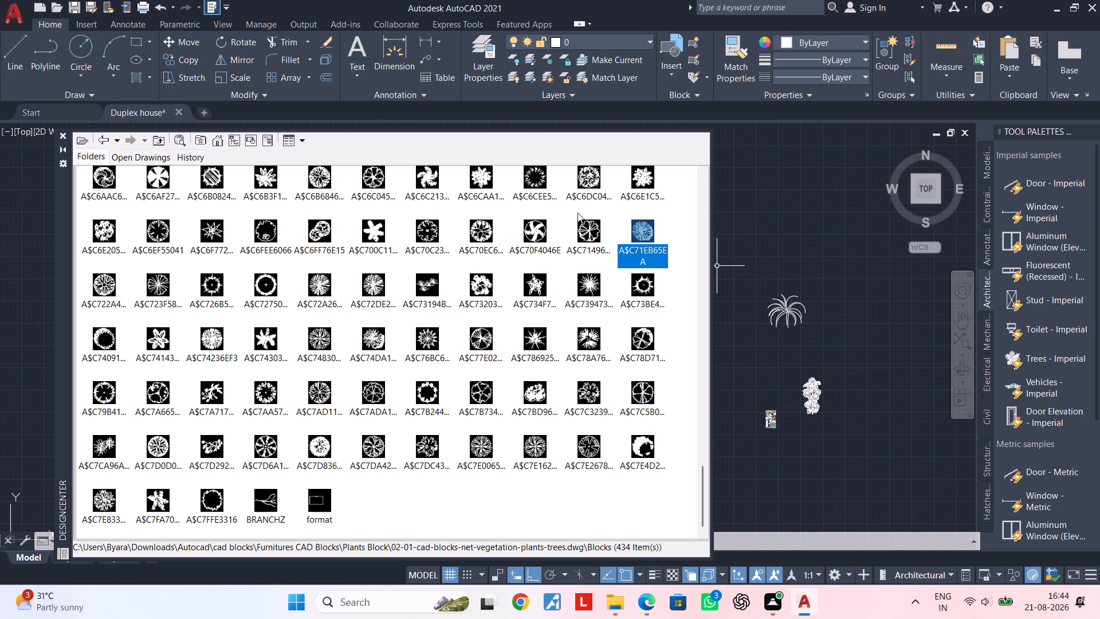
double_click(584, 220)
left_click(793, 183)
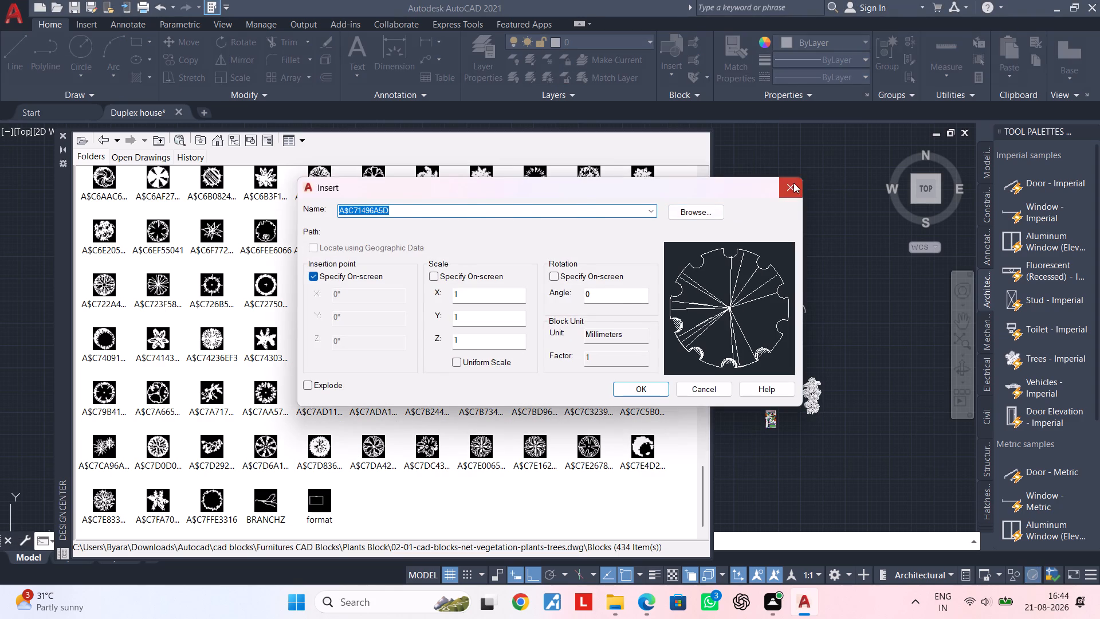
double_click(205, 230)
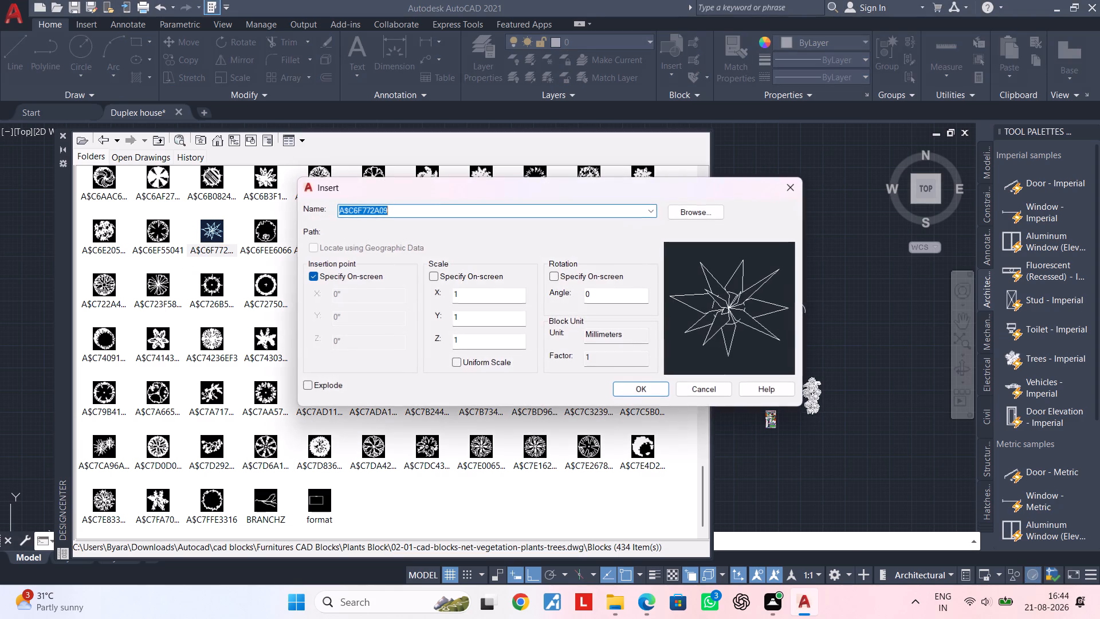
left_click(793, 186)
Preview the round spiky tree block A$C6DC04D7B and the long-leaf plant block A$C6B3F14EE without inserting them.
scroll(546, 206, "up", 1)
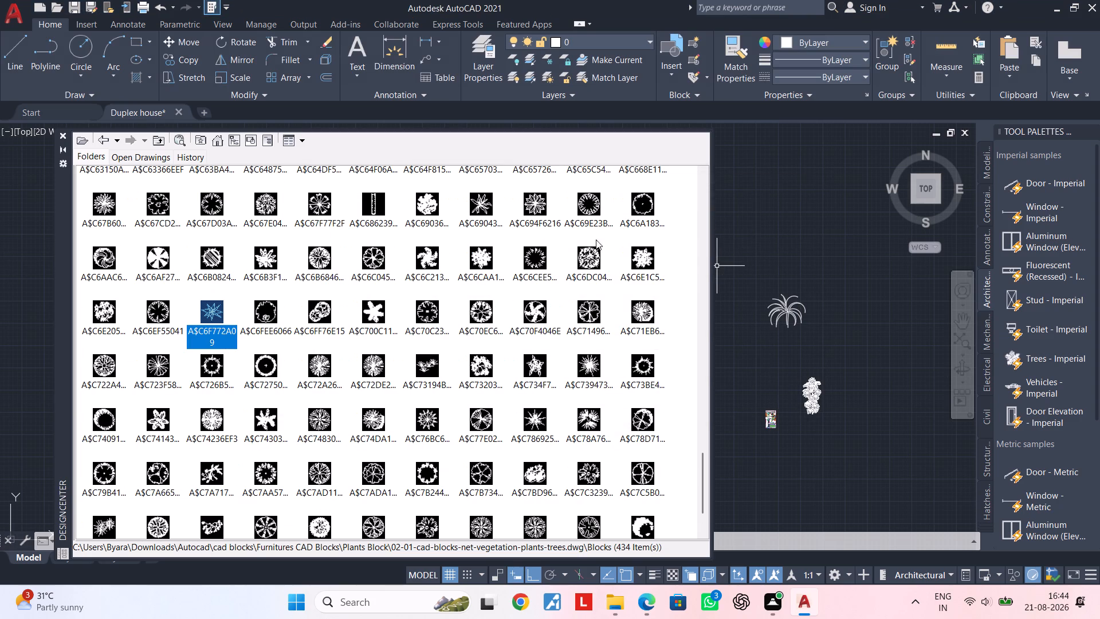
left_click(579, 265)
left_click(585, 260)
double_click(591, 257)
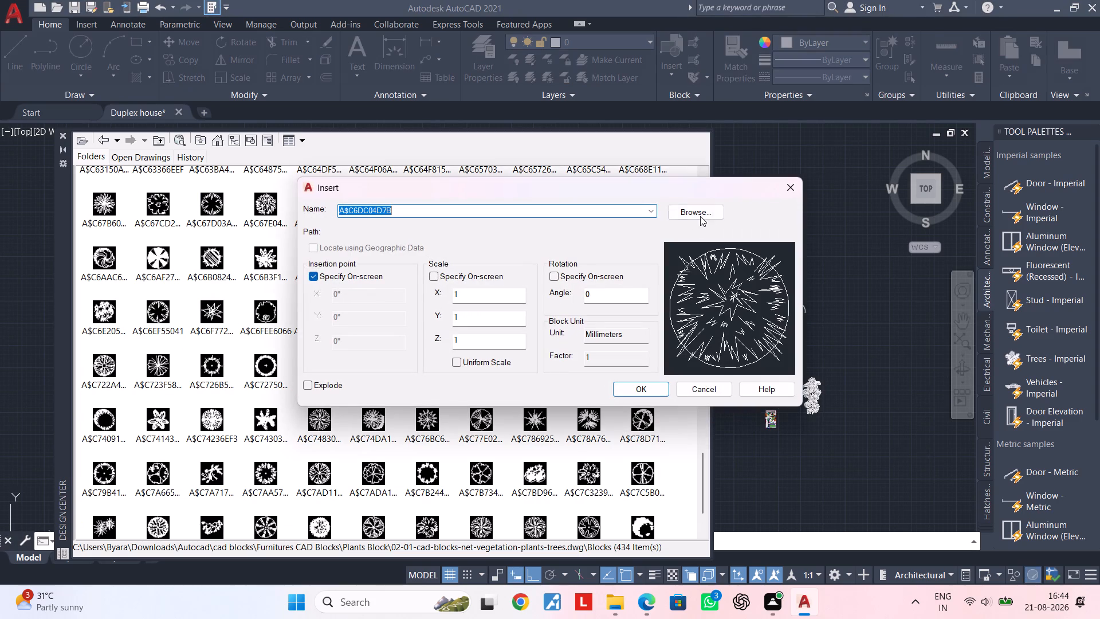
left_click(793, 193)
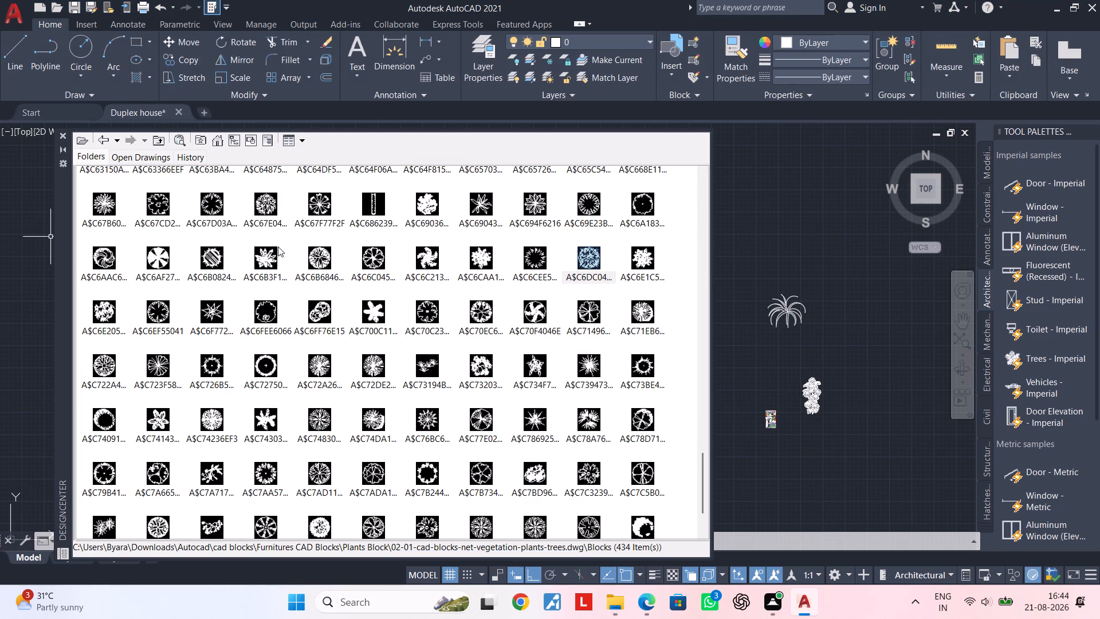
double_click(272, 253)
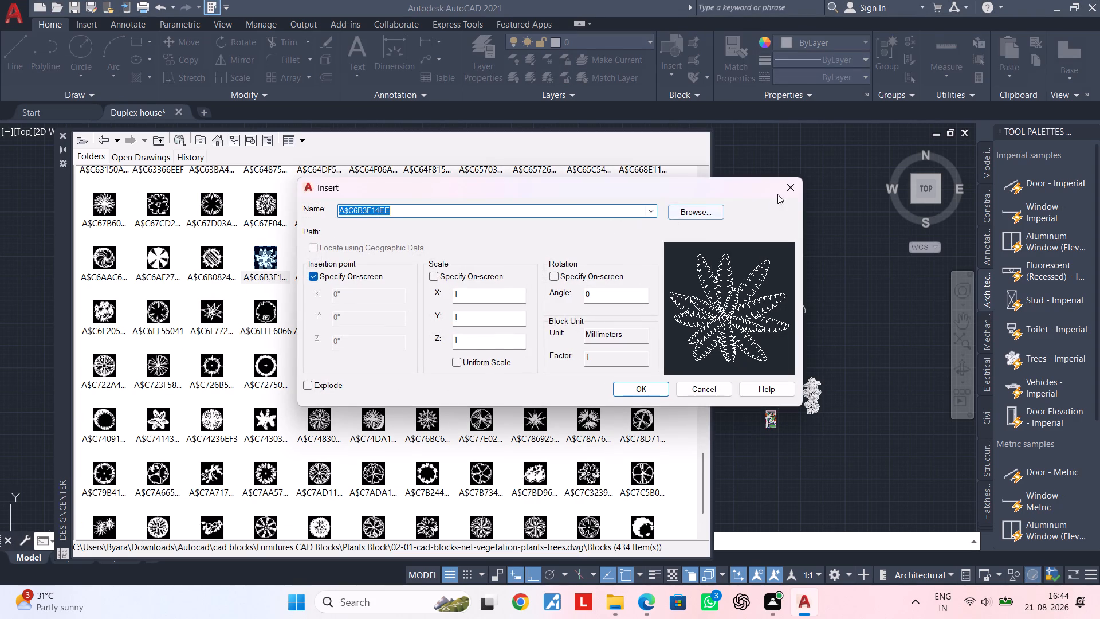
left_click(789, 191)
Preview the round tree block starting with A$C5D424 and the leafy plant block A$C5FED426F without inserting them.
scroll(225, 292, "up", 1)
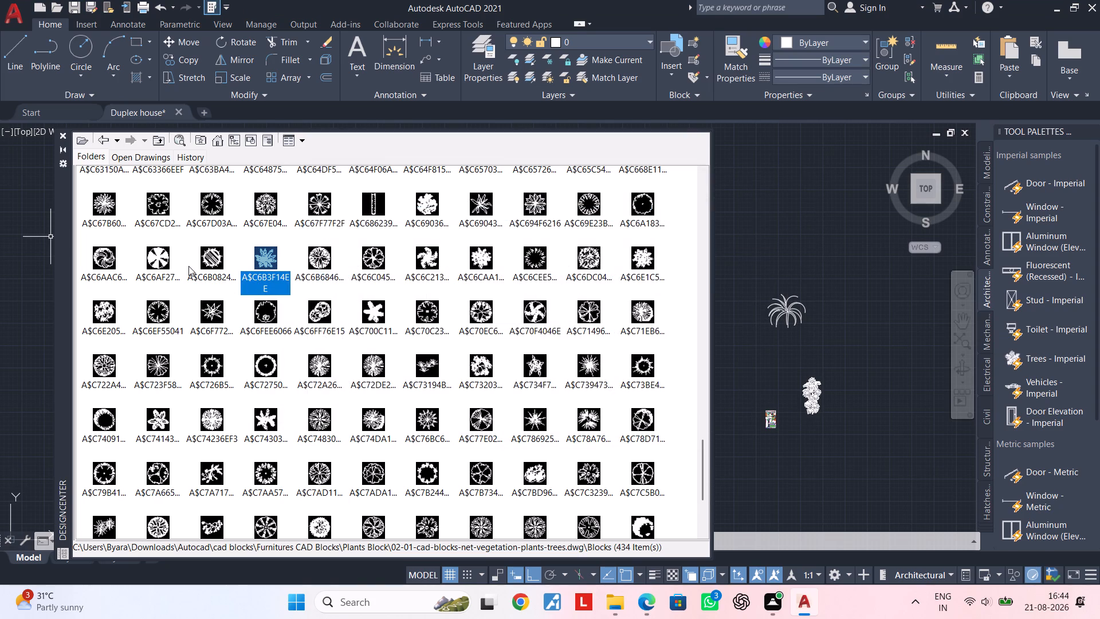
scroll(202, 250, "up", 1)
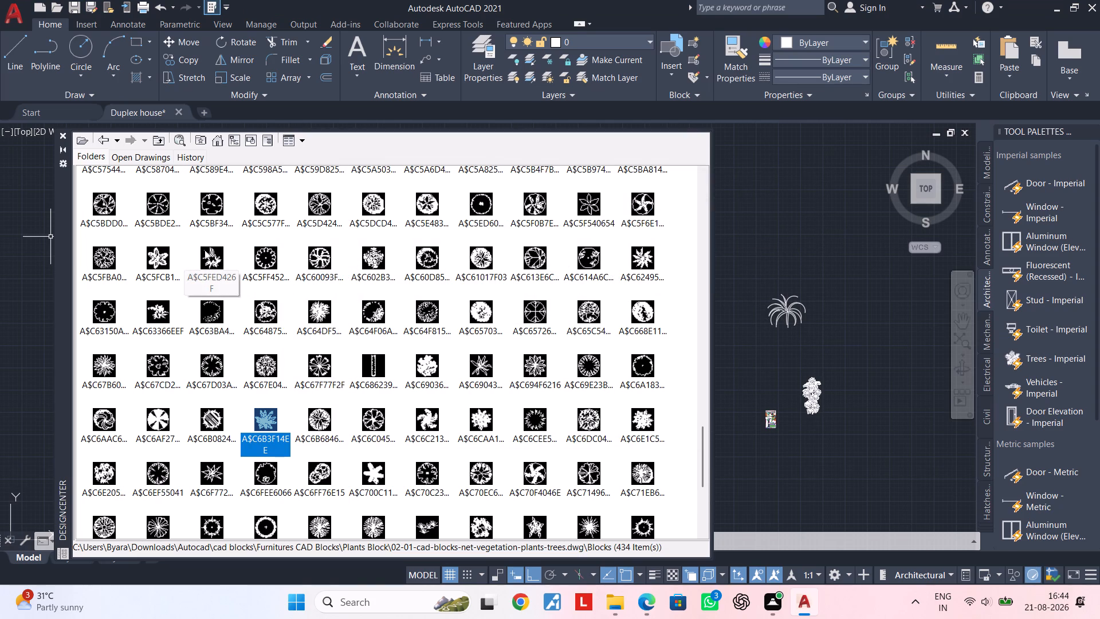
double_click(317, 203)
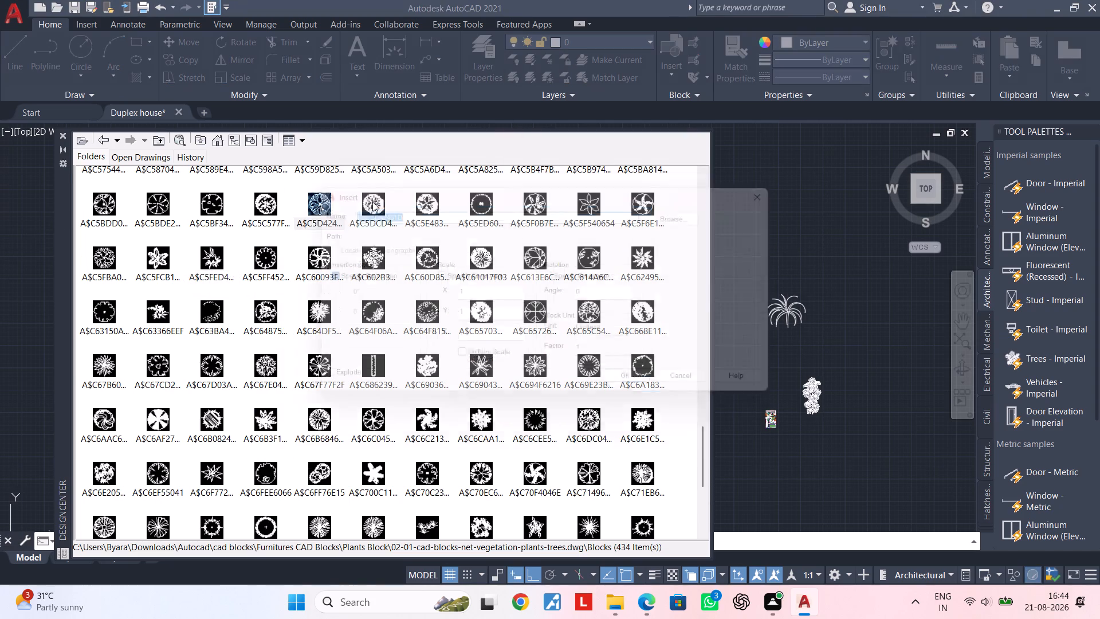
double_click(795, 178)
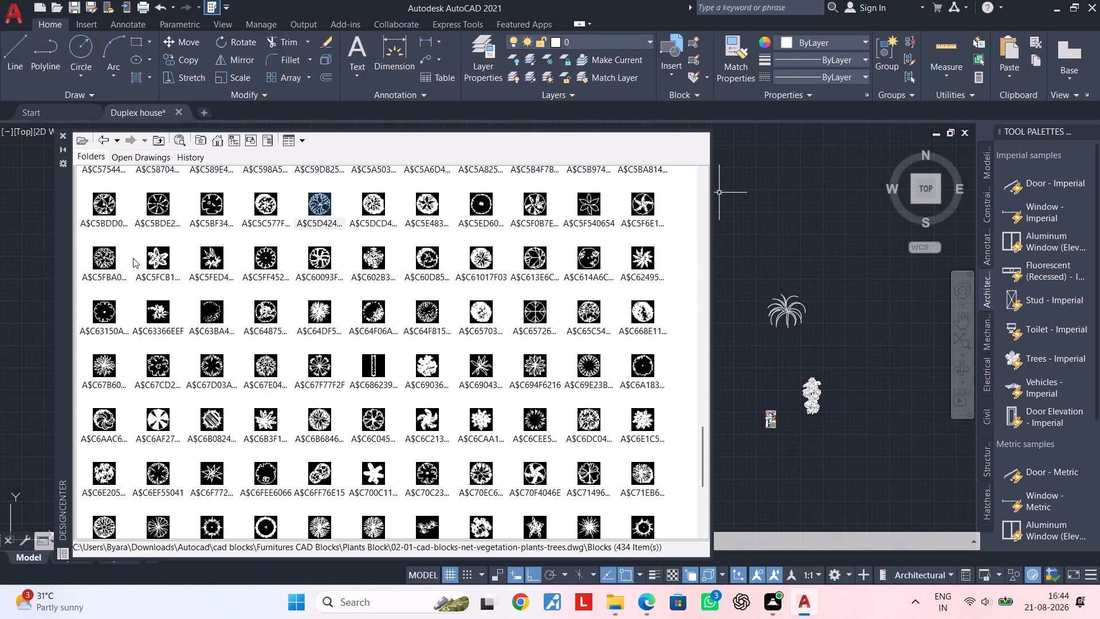
triple_click(215, 252)
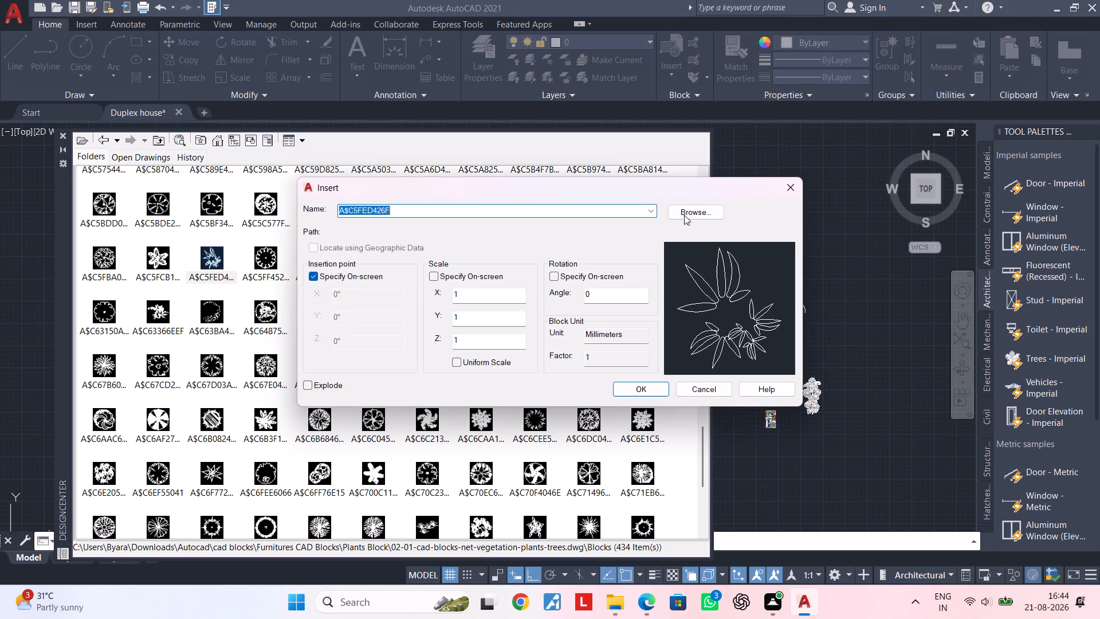
left_click(792, 189)
Preview the pointed-leaf plant block A$C56312F55 and the thin-branched plant block A$C4D7B33B5 without inserting them.
scroll(592, 229, "up", 1)
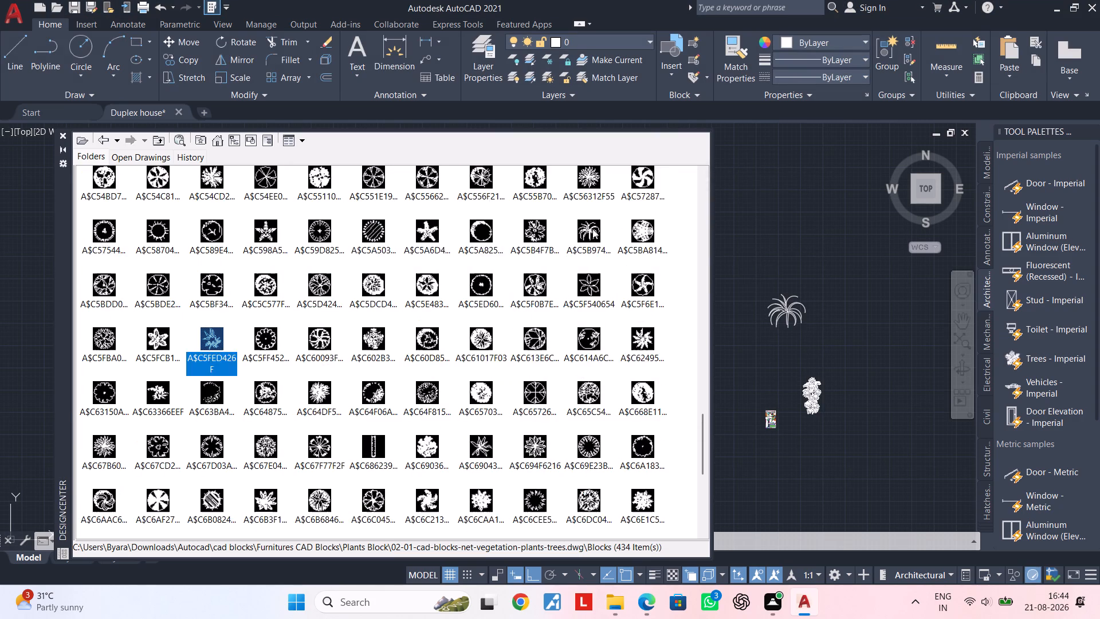
scroll(592, 229, "up", 1)
double_click(591, 261)
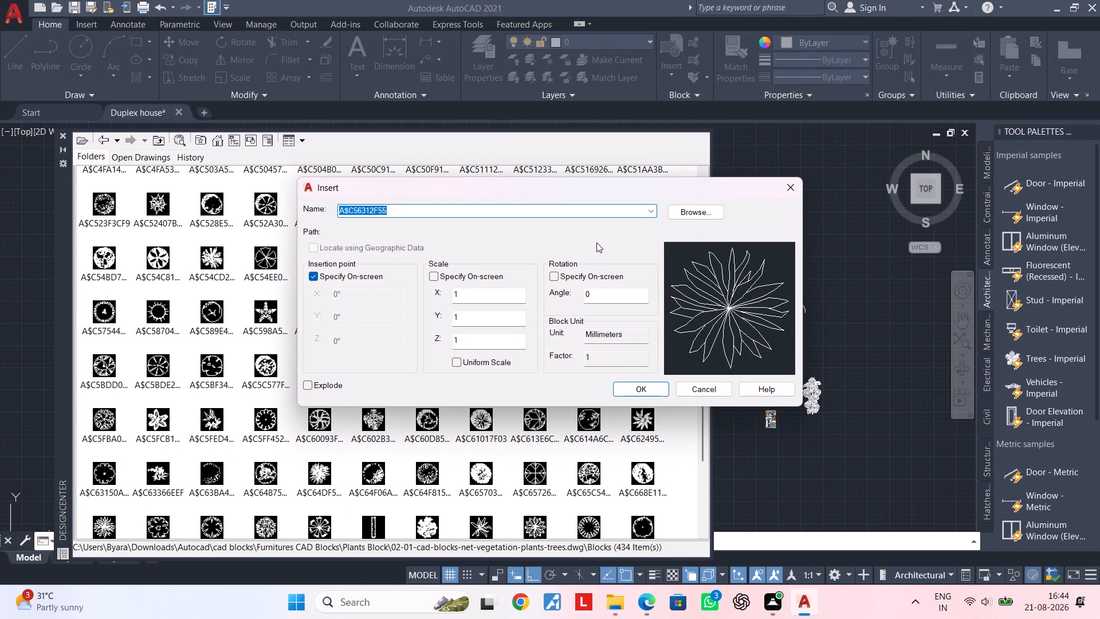
left_click(788, 190)
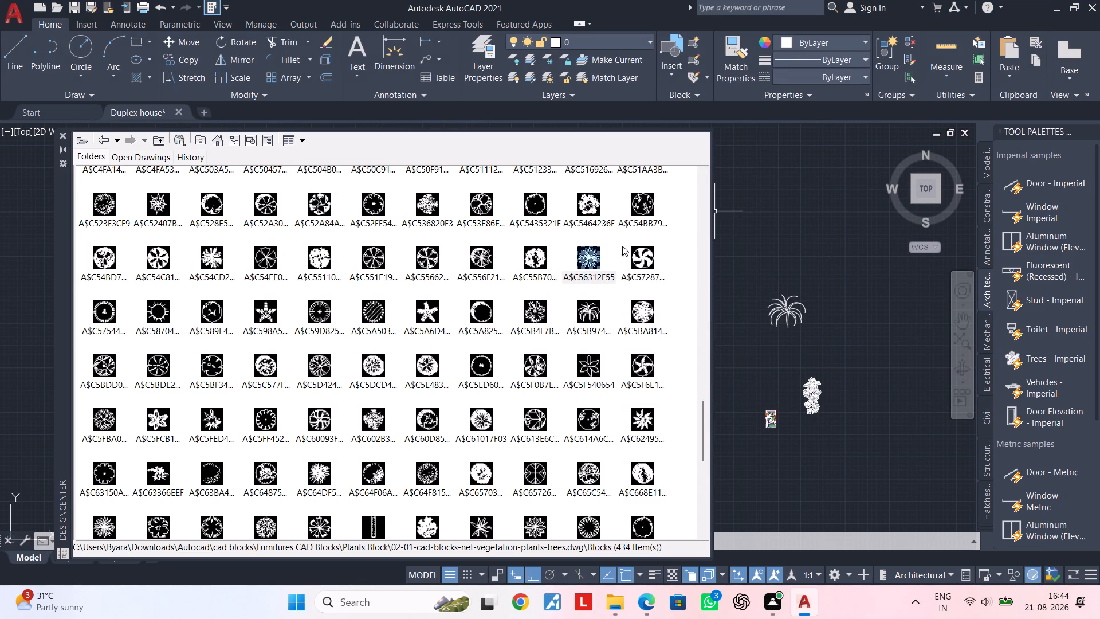
scroll(539, 236, "up", 1)
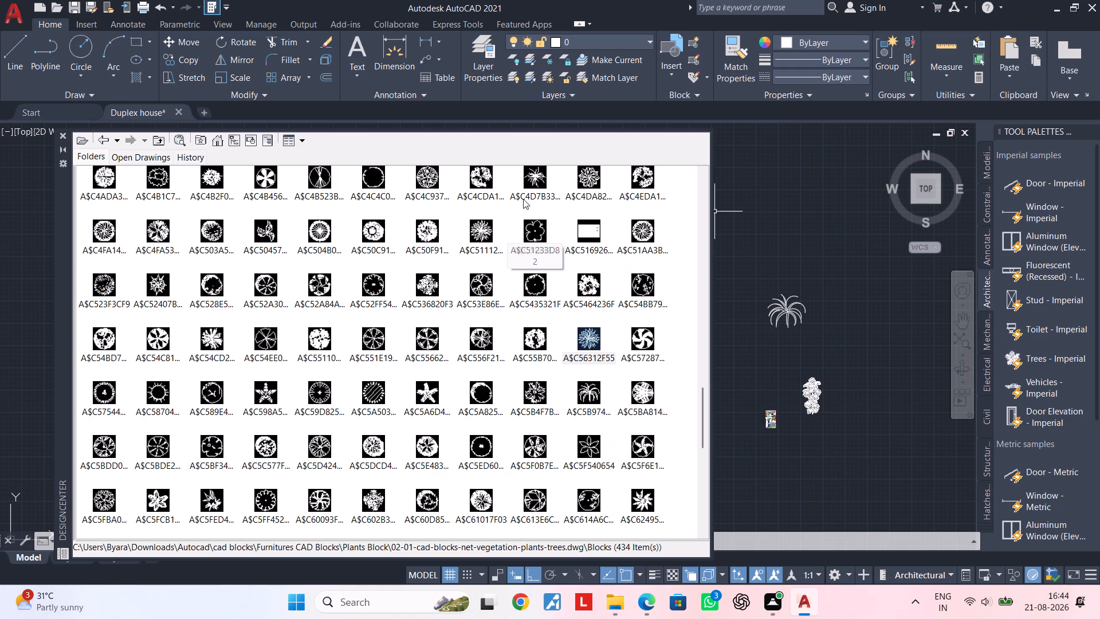
double_click(531, 179)
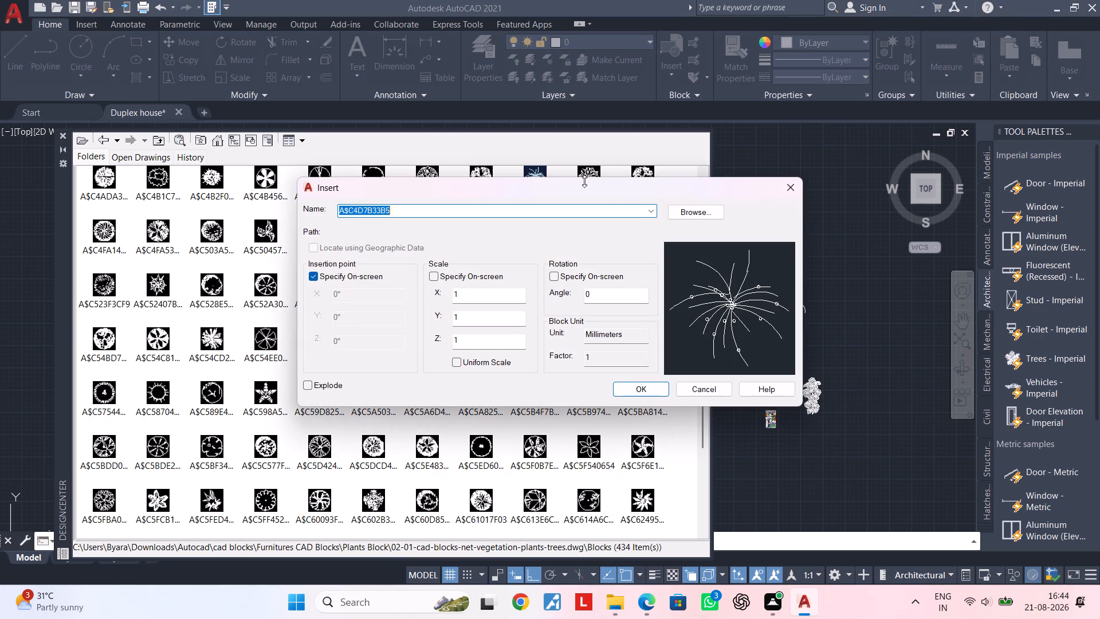
left_click(783, 182)
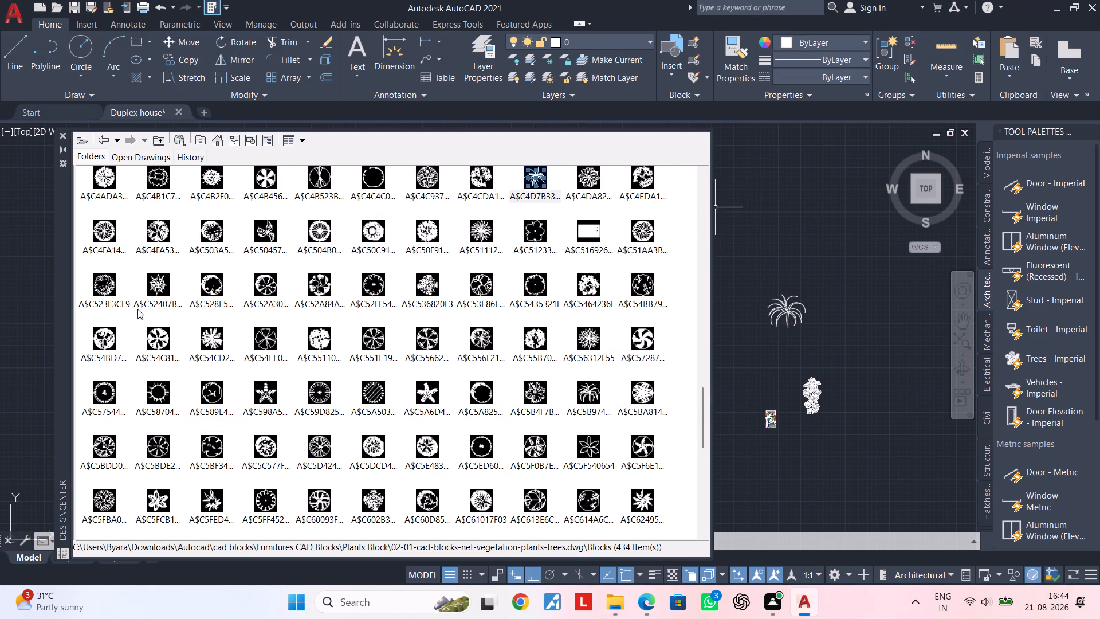
Browse back through the vegetation blocks and preview the thin-branched plant block A$C3A0403FB without inserting it.
scroll(111, 277, "up", 1)
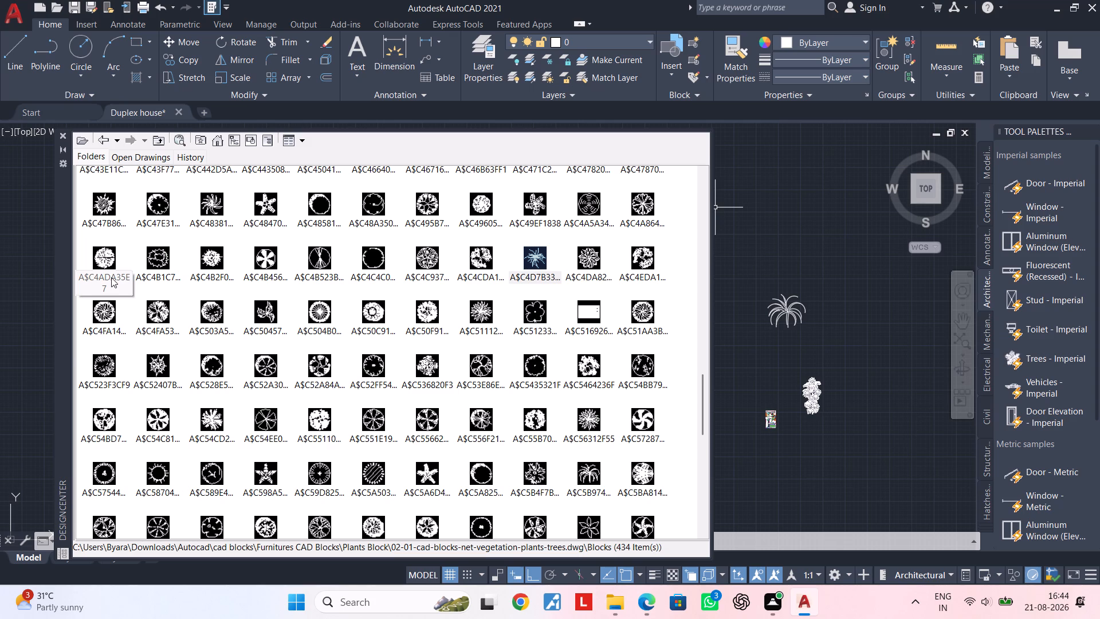
scroll(111, 277, "up", 1)
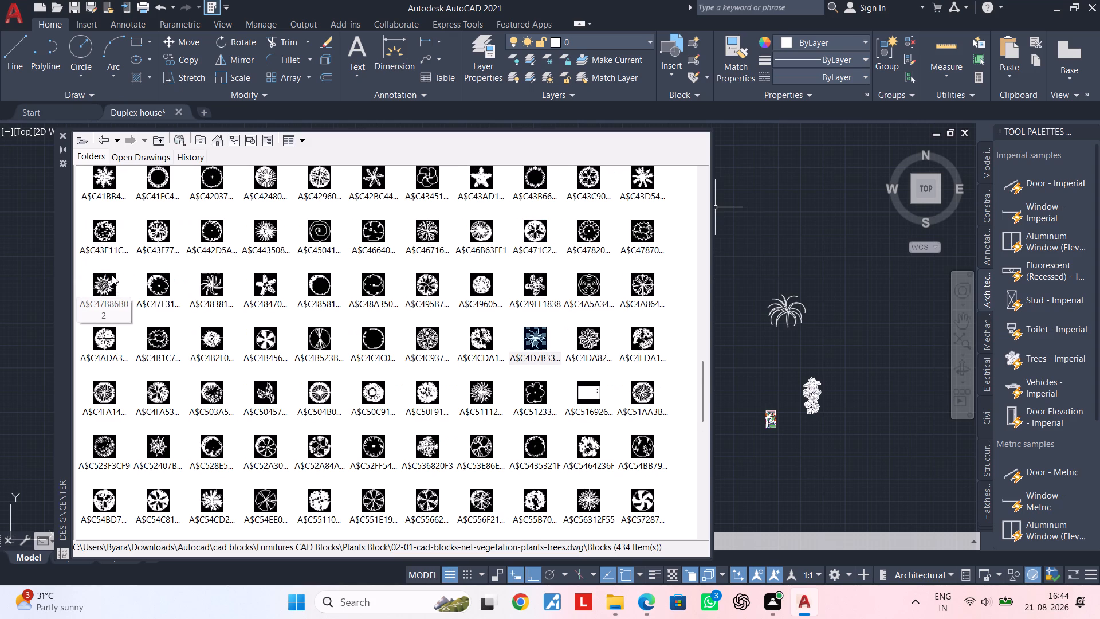
scroll(201, 276, "up", 1)
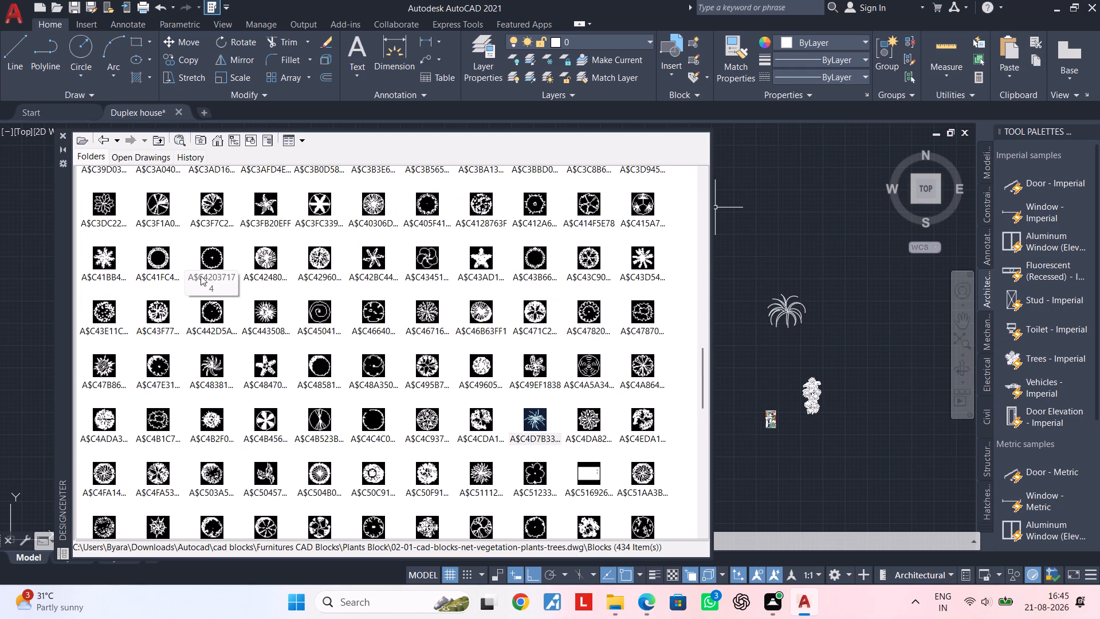
scroll(201, 276, "up", 1)
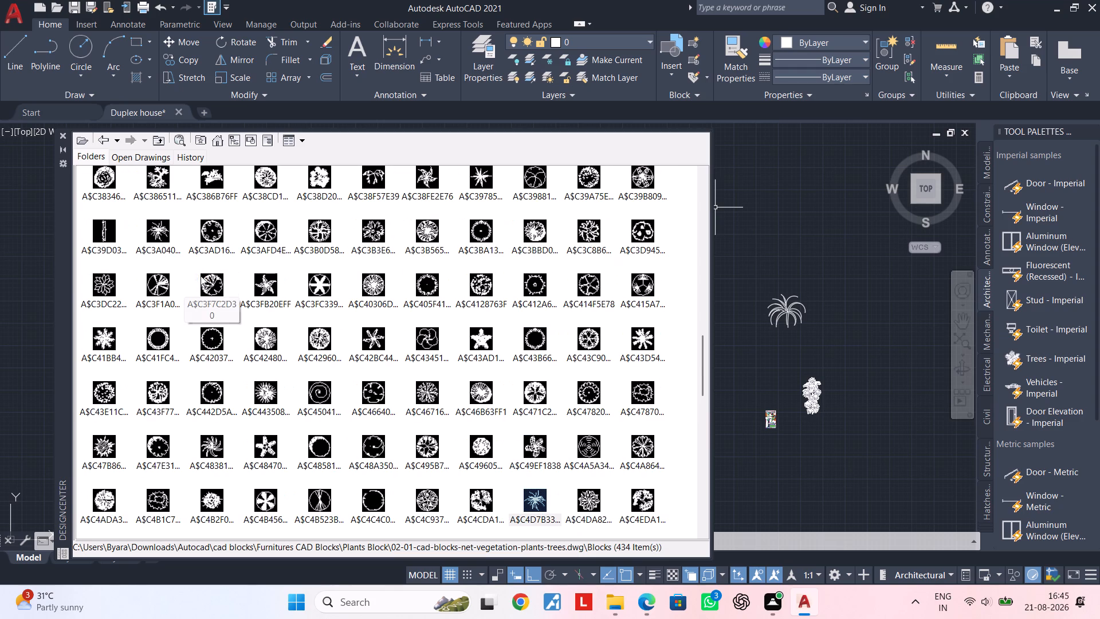
double_click(163, 234)
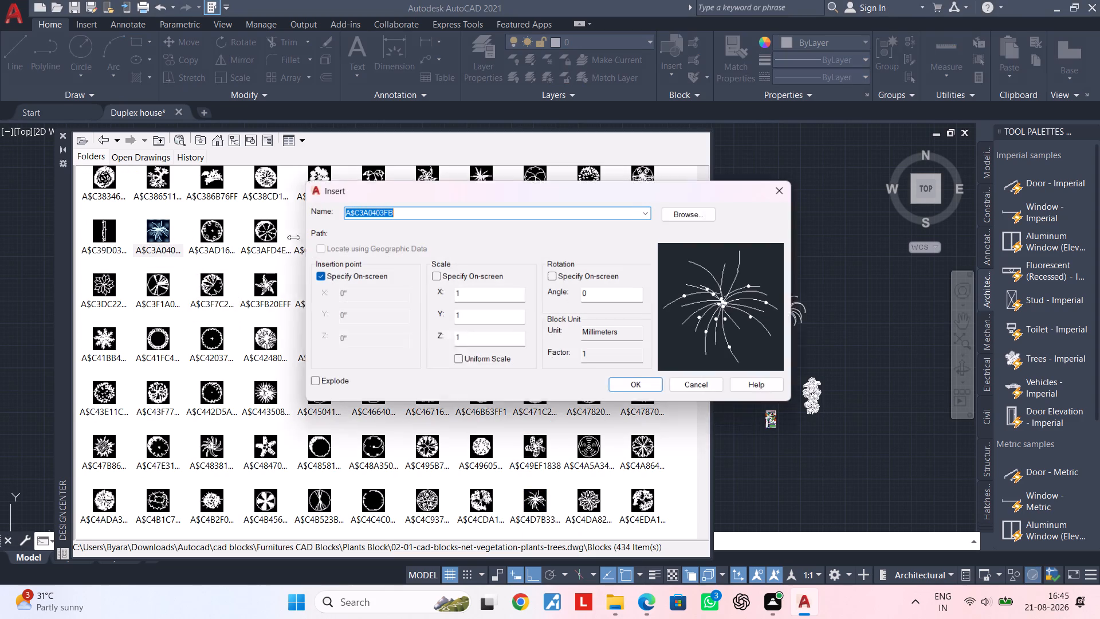
left_click_drag(800, 191, 803, 198)
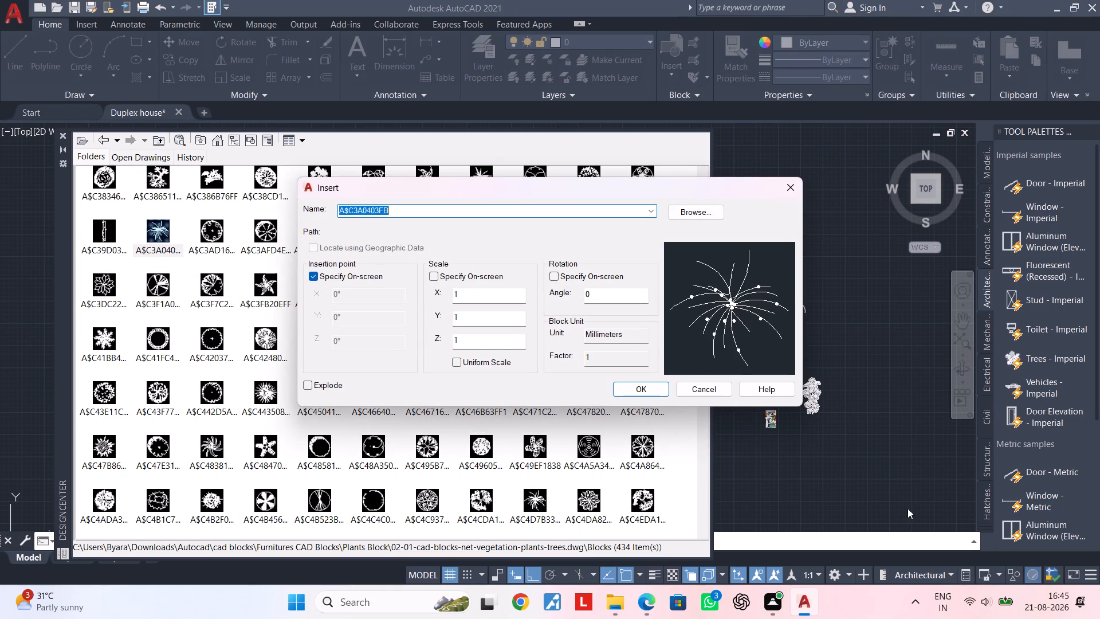
left_click(790, 187)
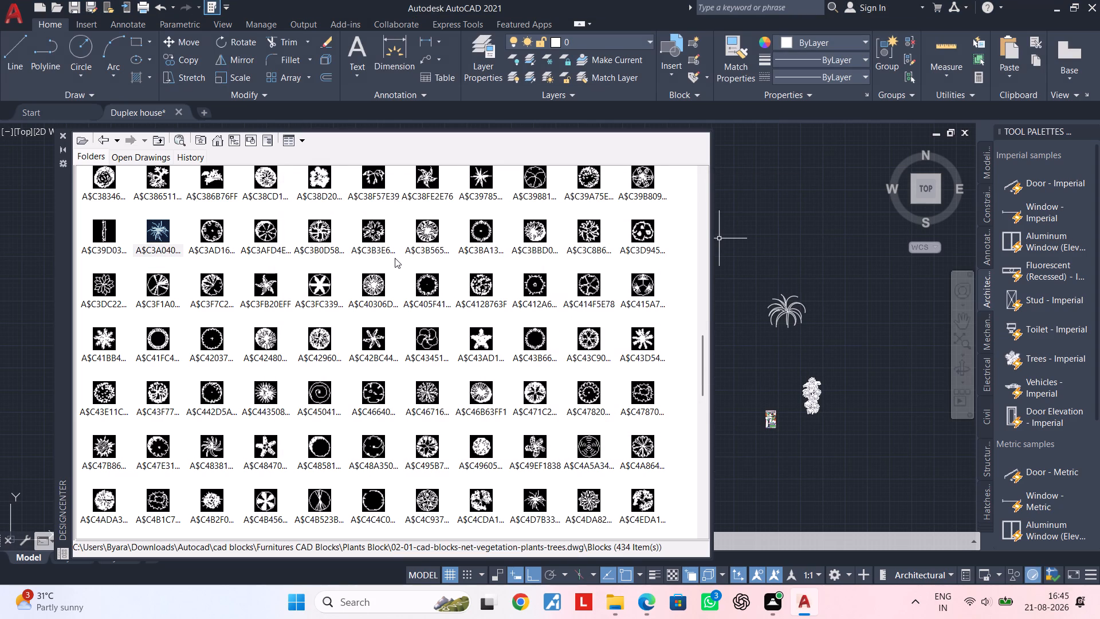
Browse back through the vegetation and plant block thumbnails up to the beginning of the library drawing.
scroll(395, 258, "up", 1)
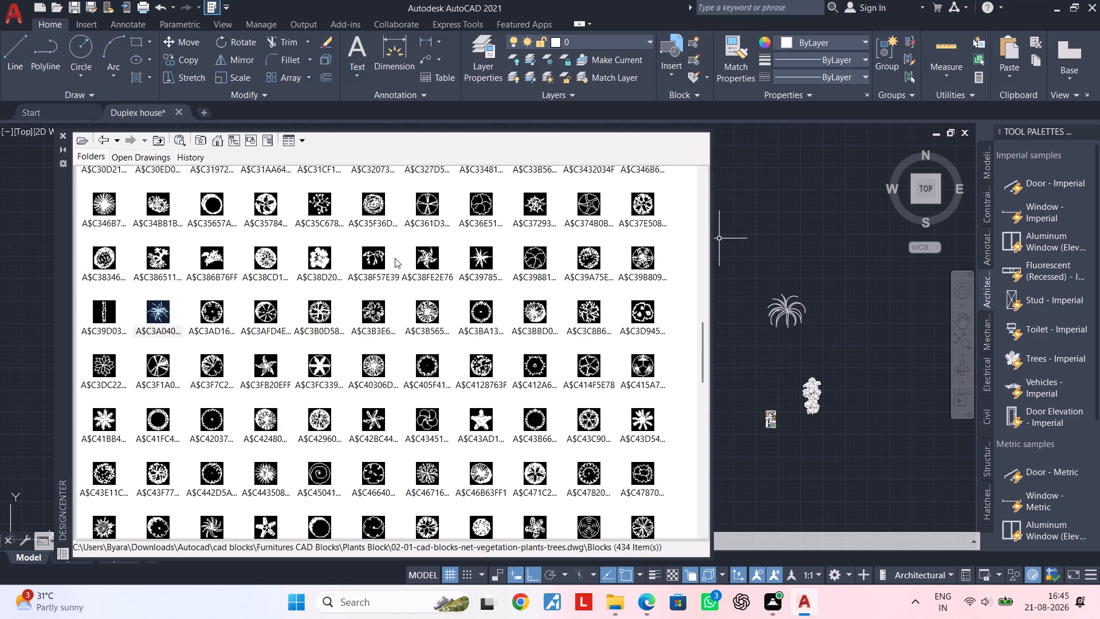
scroll(398, 246, "up", 1)
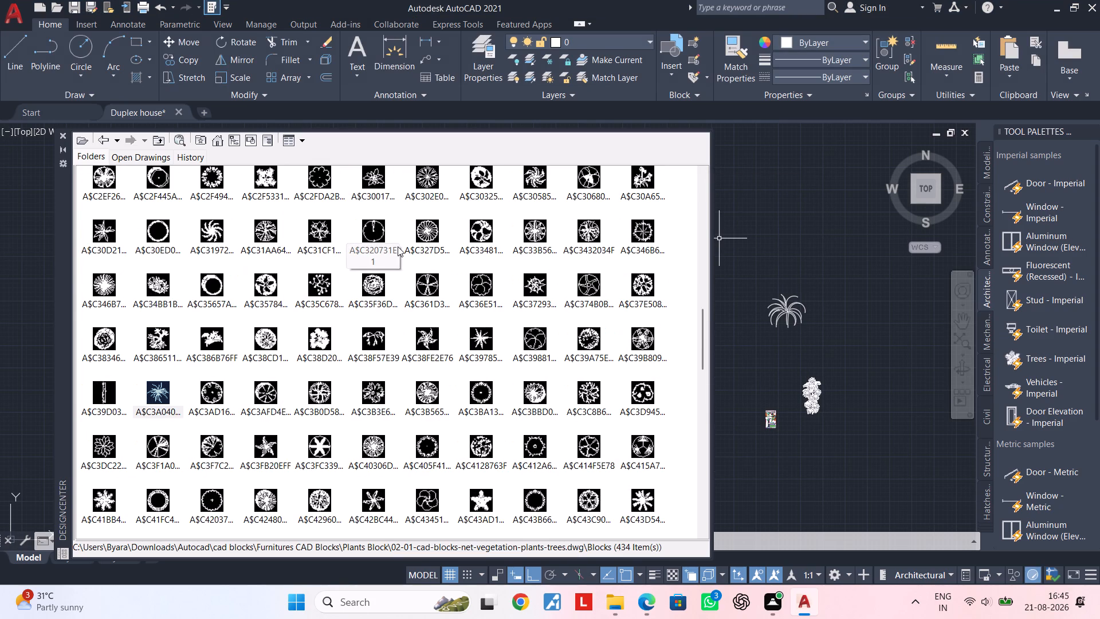
scroll(395, 249, "up", 1)
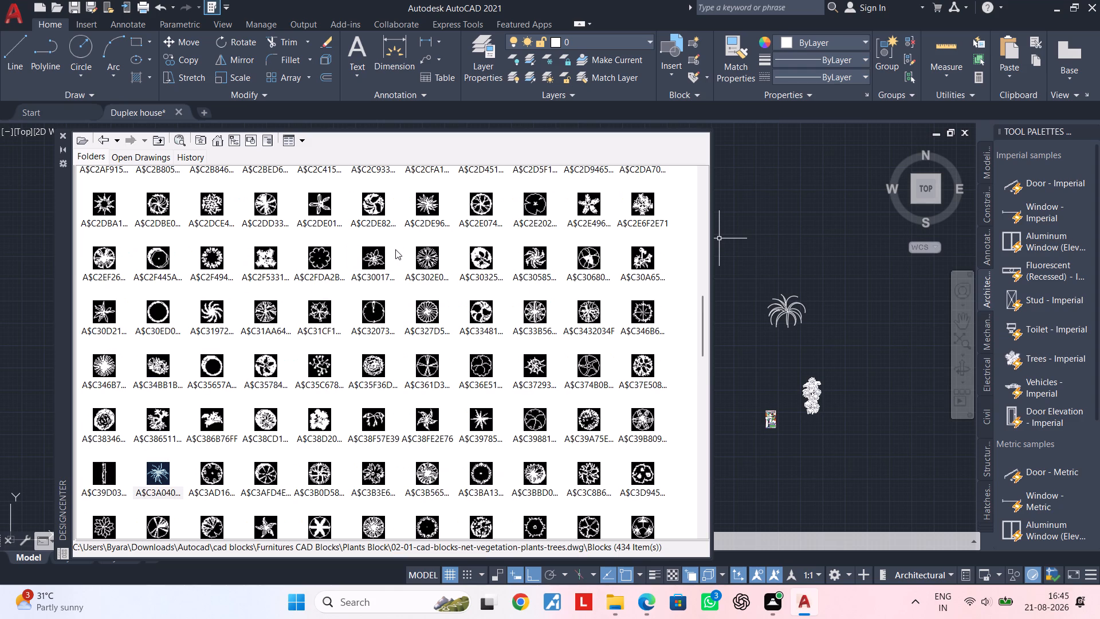
scroll(395, 249, "up", 1)
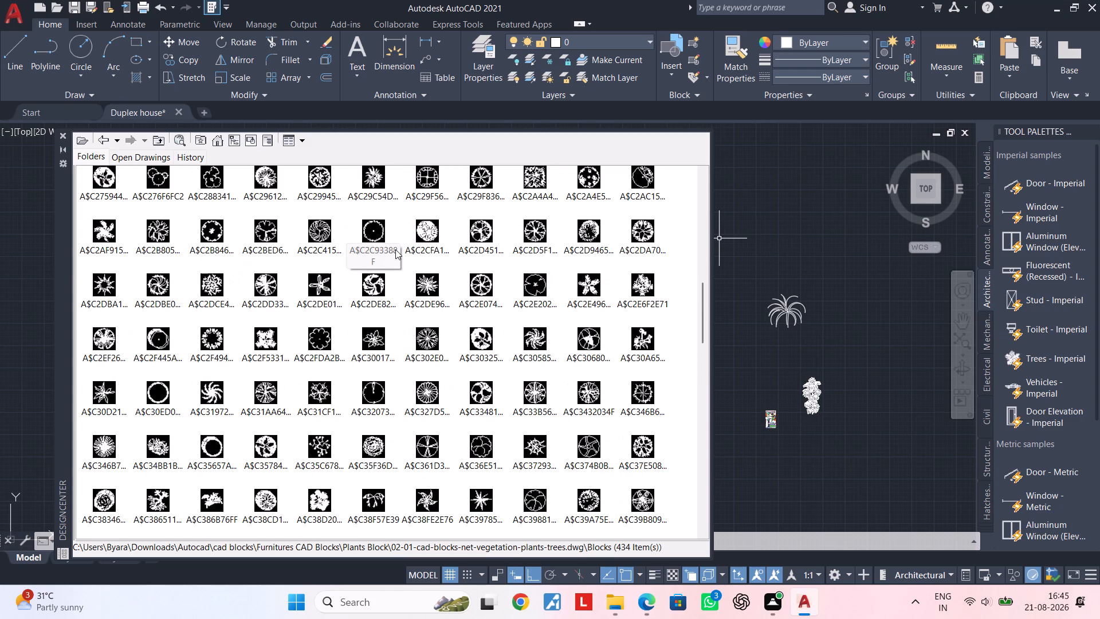
scroll(395, 249, "up", 1)
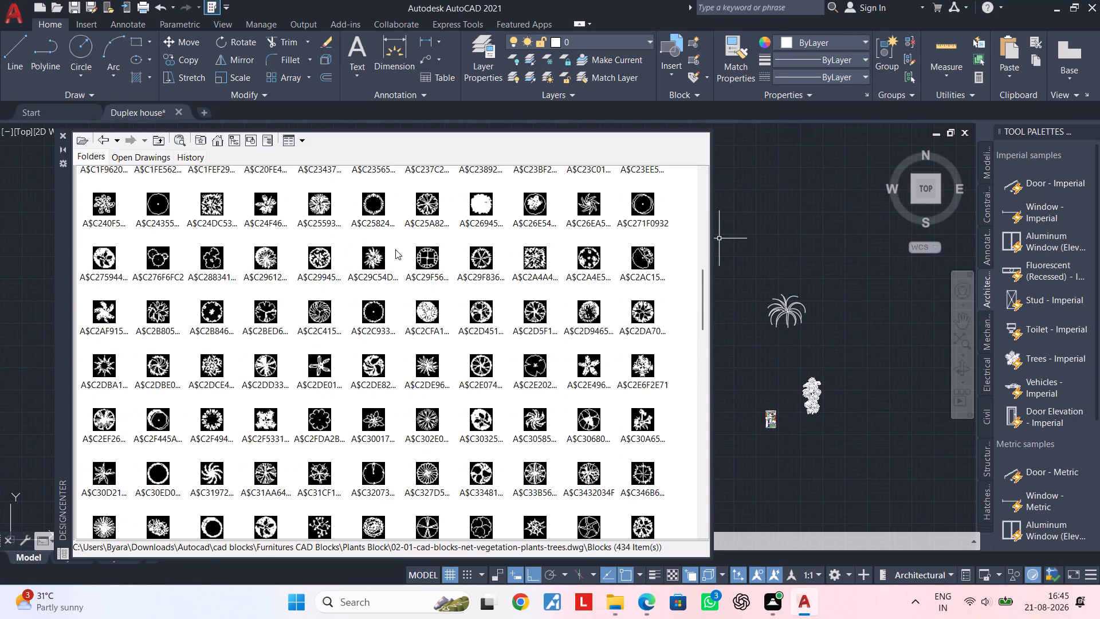
scroll(395, 249, "up", 1)
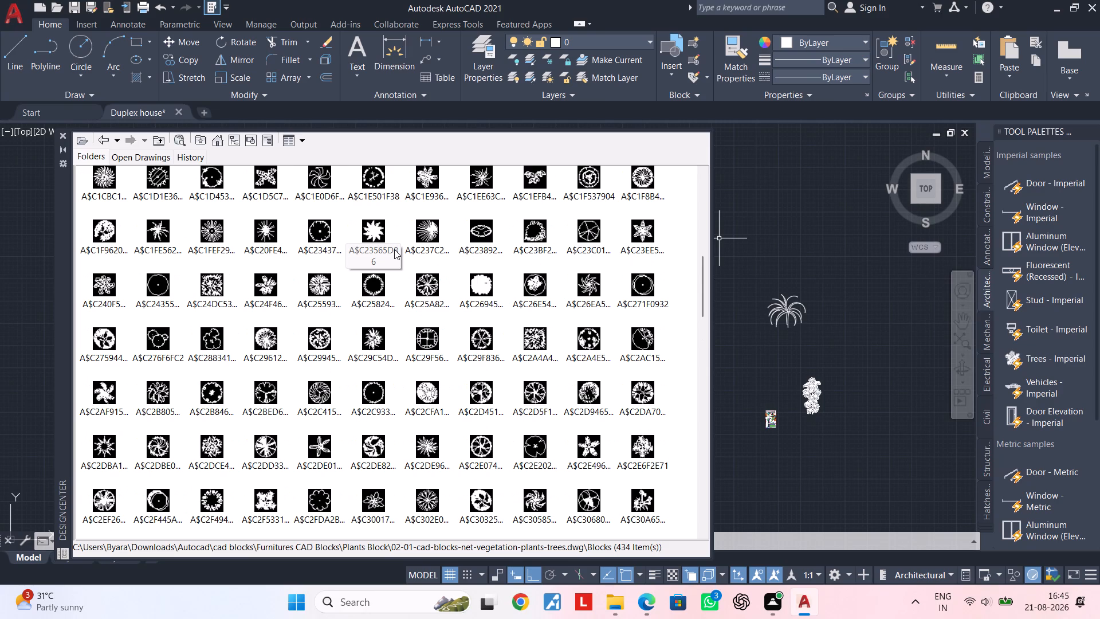
scroll(410, 324, "up", 9)
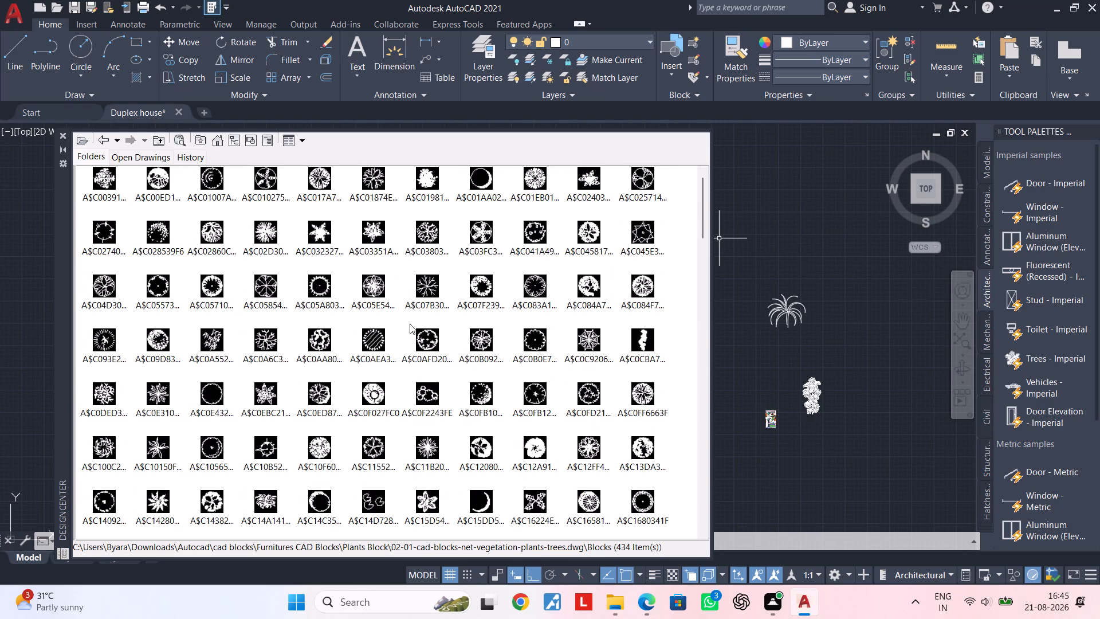
Load the drawing 02-02-cad-blocks-net-color-plan-trees from the Plants Block folder and open its block collection.
left_click(78, 139)
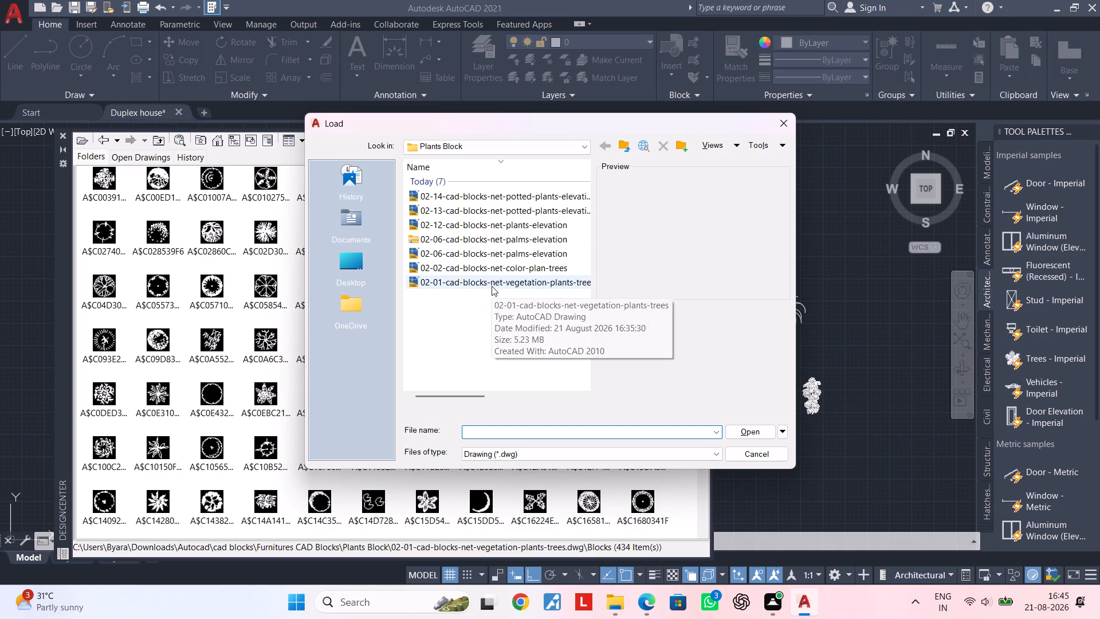
double_click(497, 267)
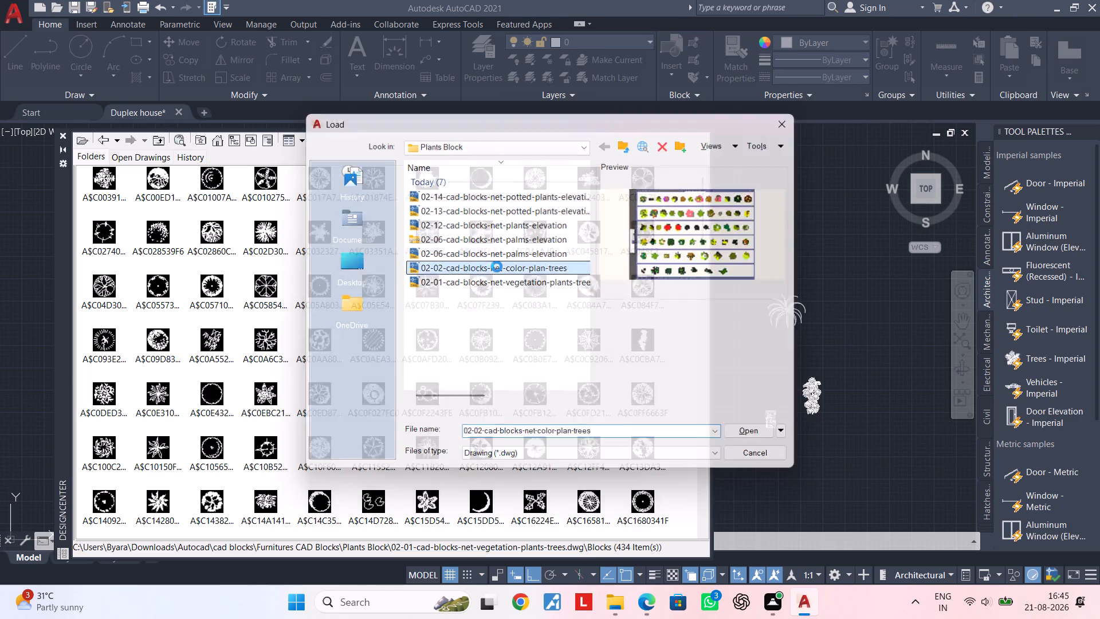
double_click(116, 190)
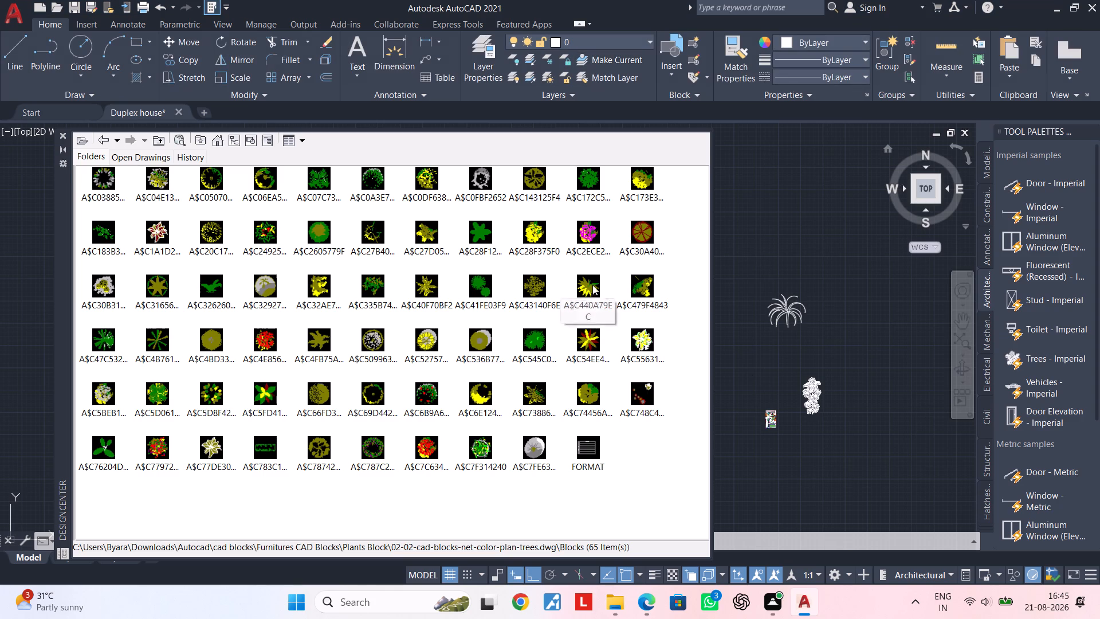
Preview the yellow spiky block A$C440A79EC, the magenta flowering block A$C2ECE247B and the yellow-leaf block A$C27D05267 without inserting them.
double_click(592, 285)
left_click(789, 184)
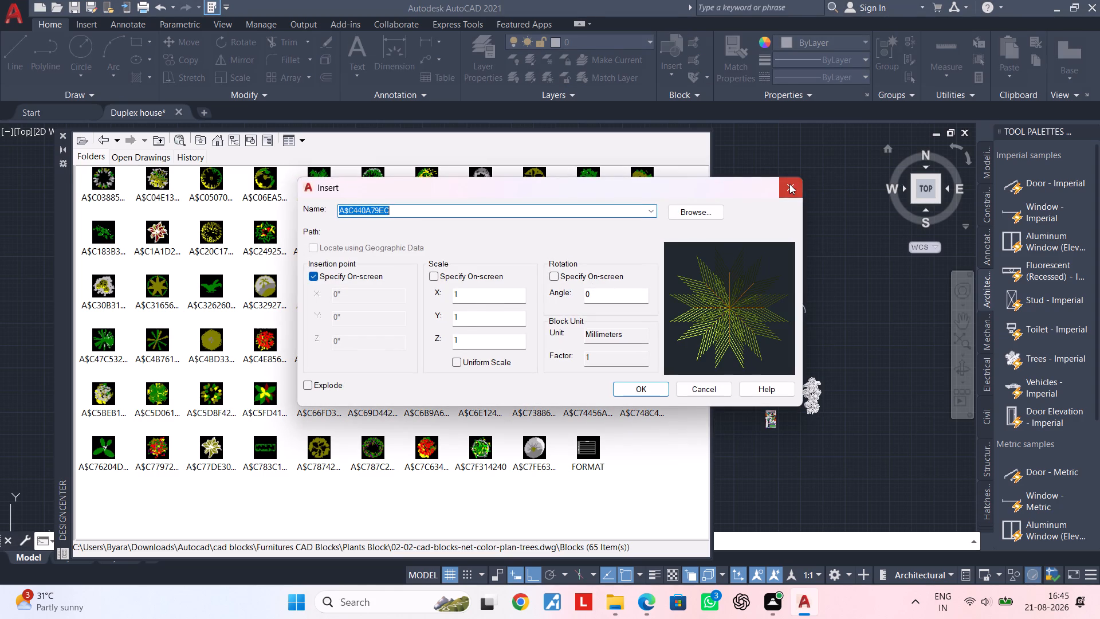
double_click(591, 226)
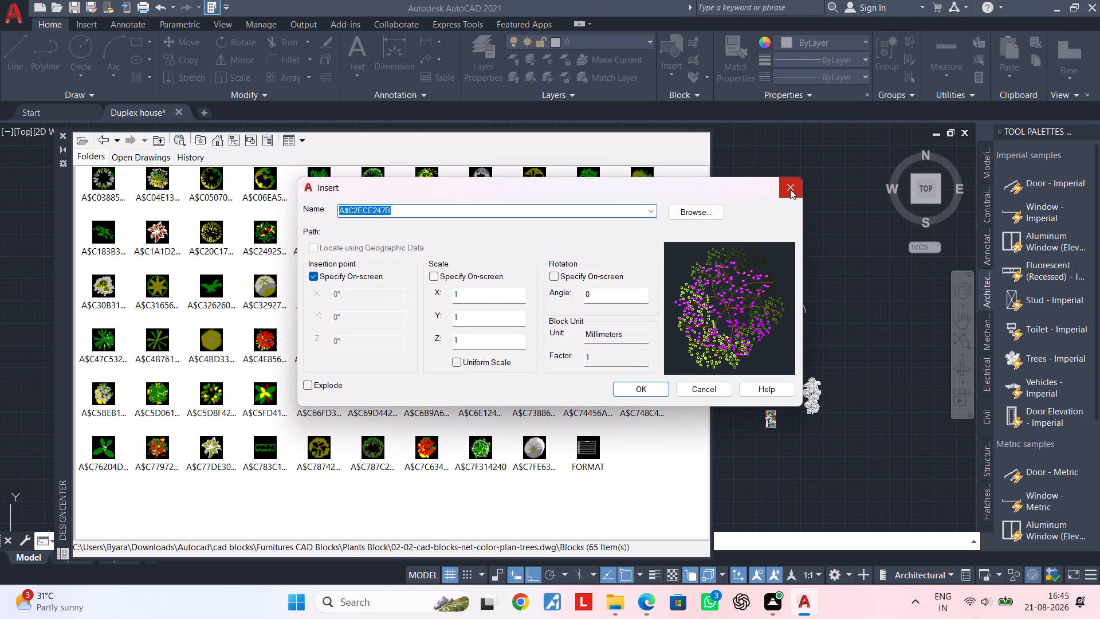
left_click(790, 189)
double_click(429, 227)
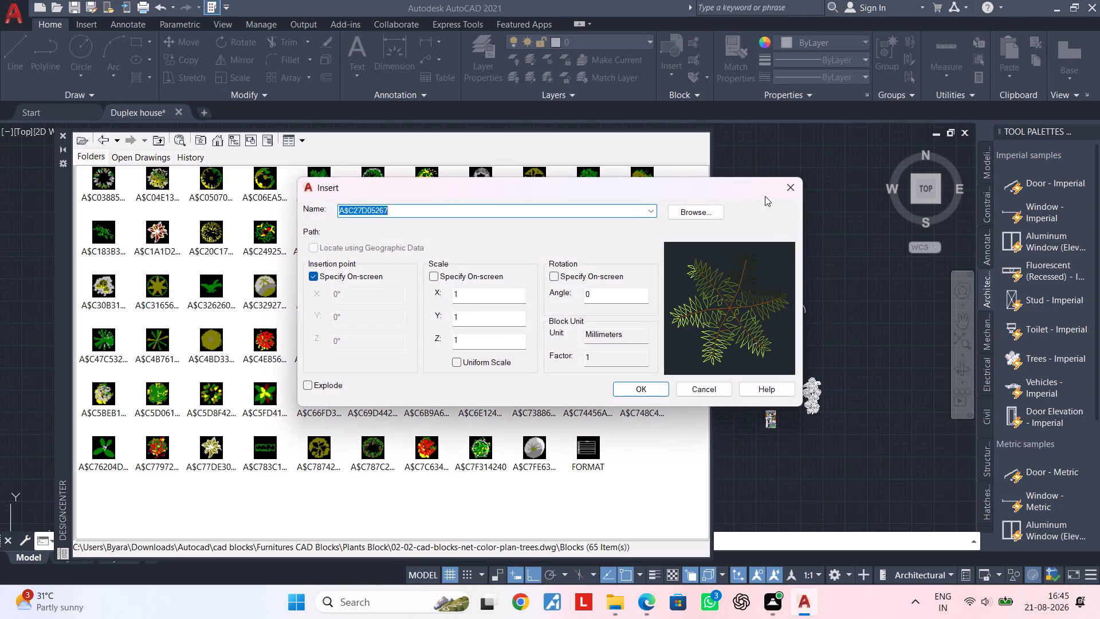
left_click(791, 183)
Preview the round green block A$C0A3E750D and the broad-leaf green block A$C172C5132 without inserting them.
double_click(376, 176)
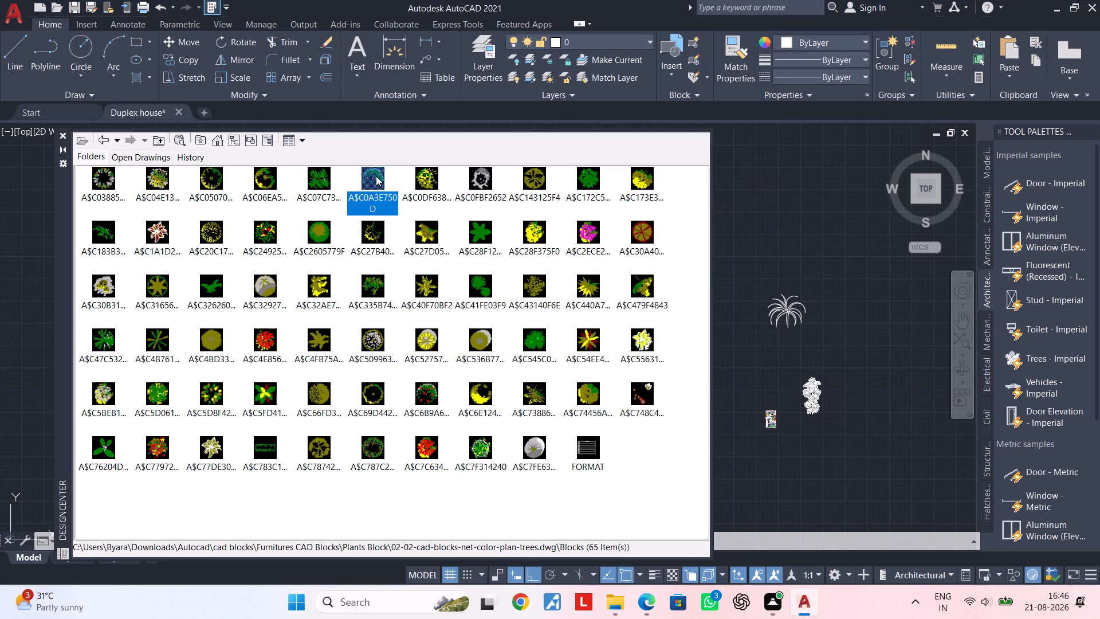
left_click(785, 185)
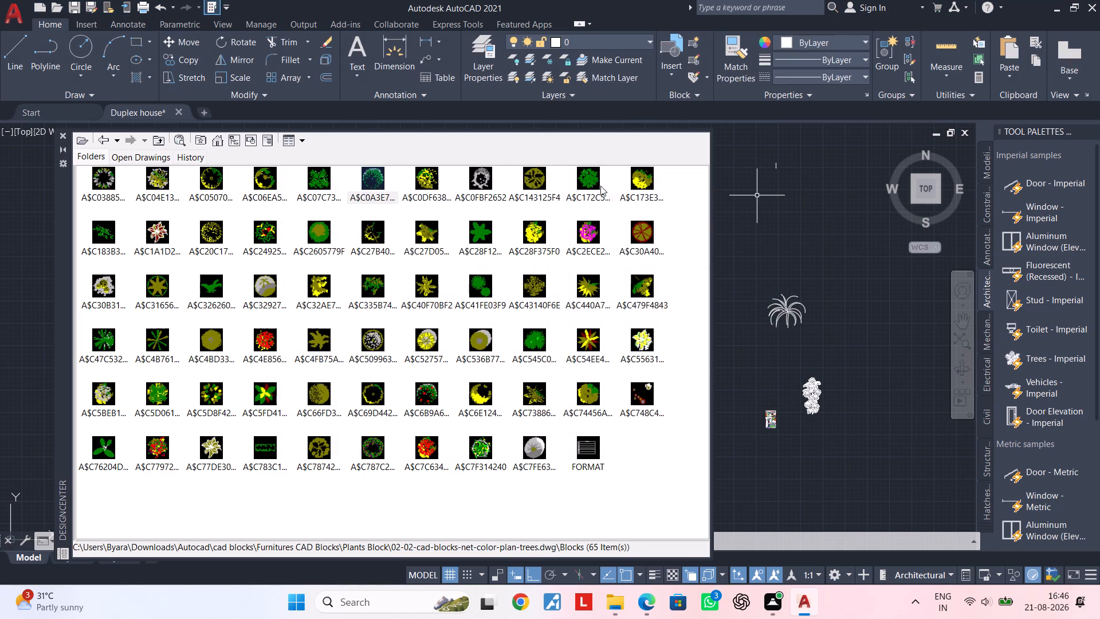
double_click(590, 182)
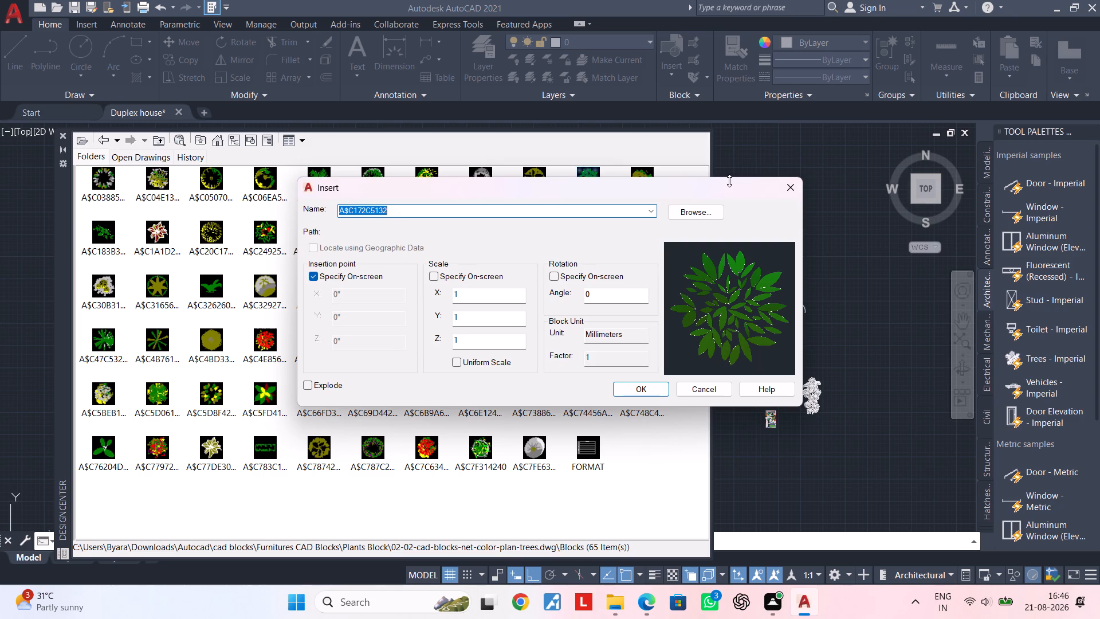
left_click(790, 182)
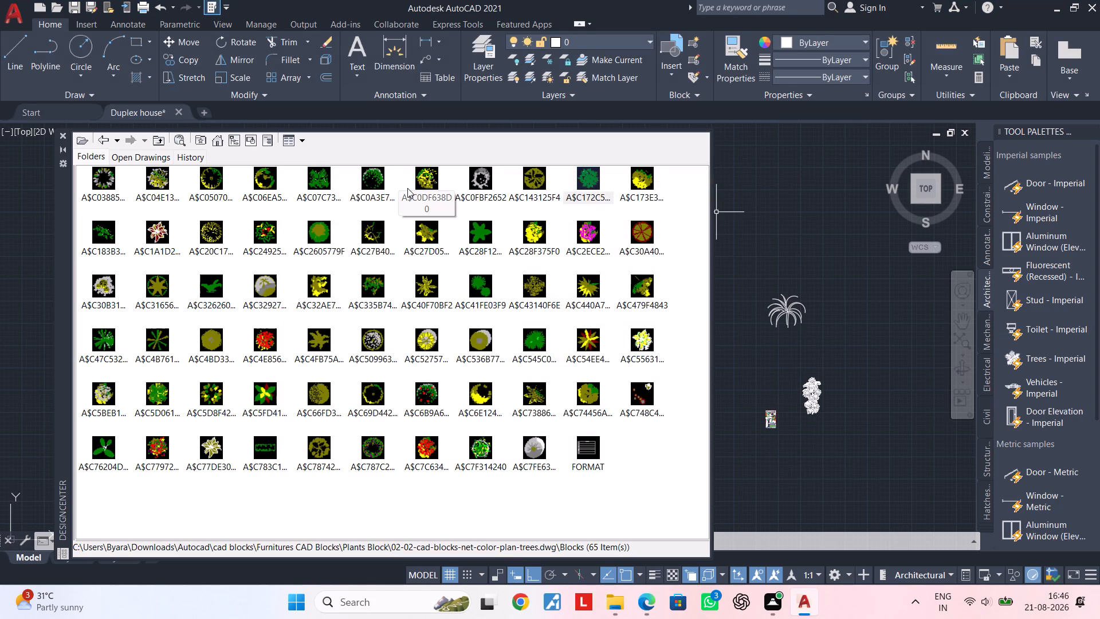
Preview the green fern-like block A$C07C73E44 and the pink-blossom tree block A$C04E132FB without inserting them.
scroll(407, 188, "up", 3)
double_click(311, 177)
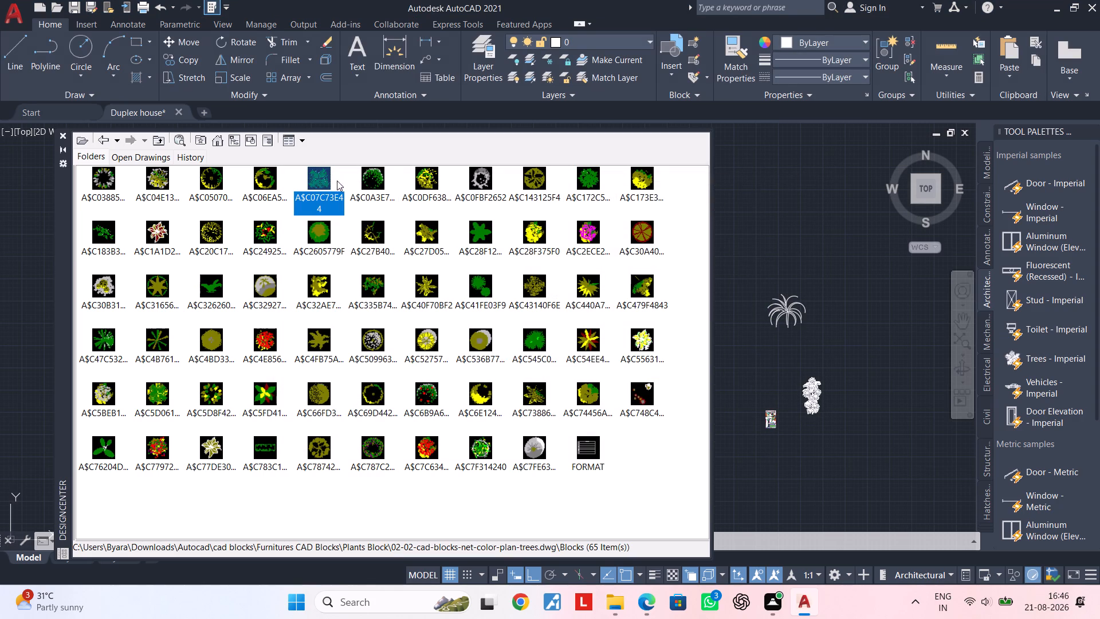
triple_click(323, 178)
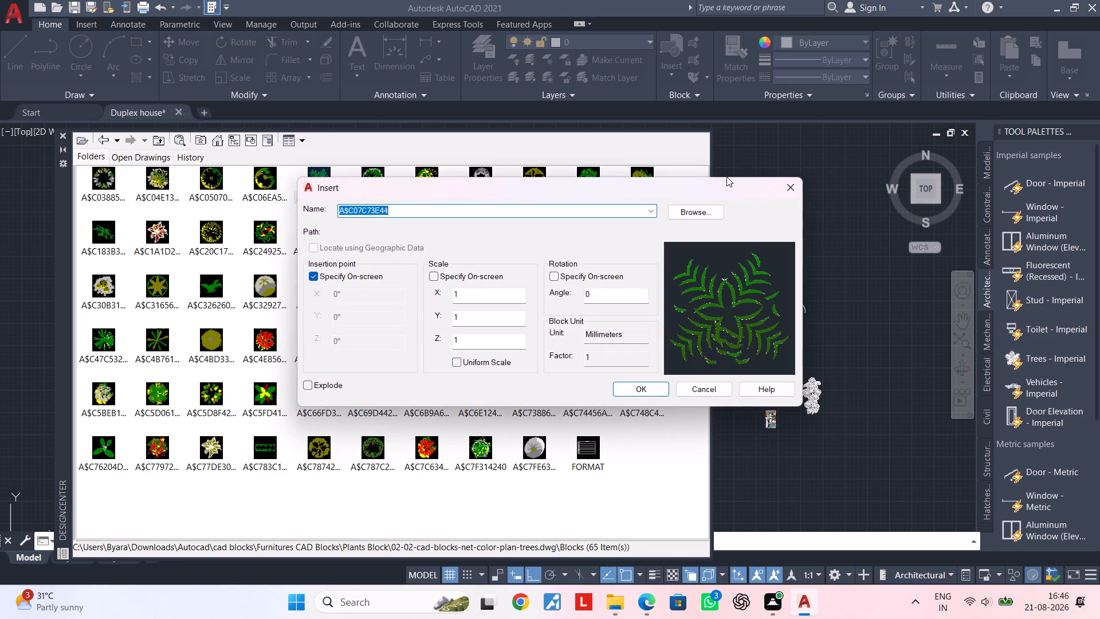
left_click(802, 191)
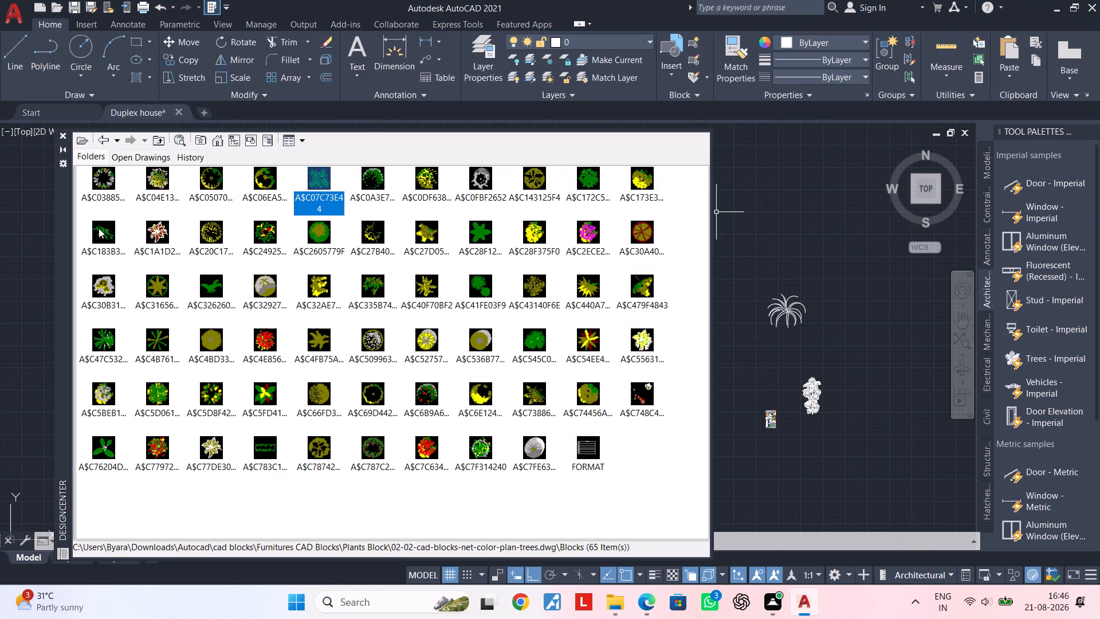
double_click(167, 177)
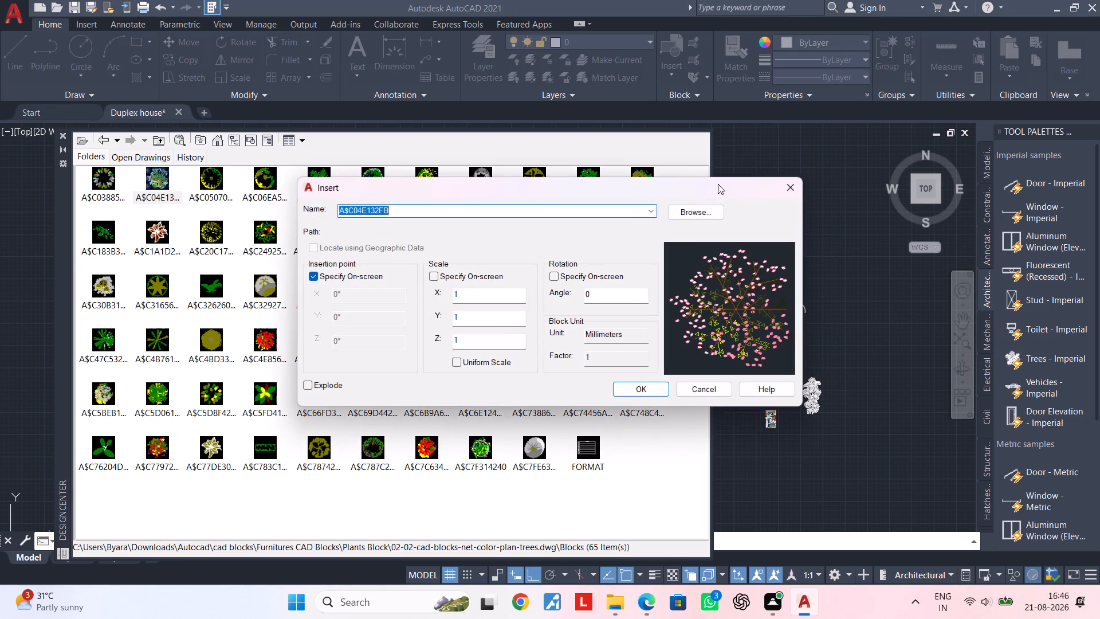
left_click(778, 197)
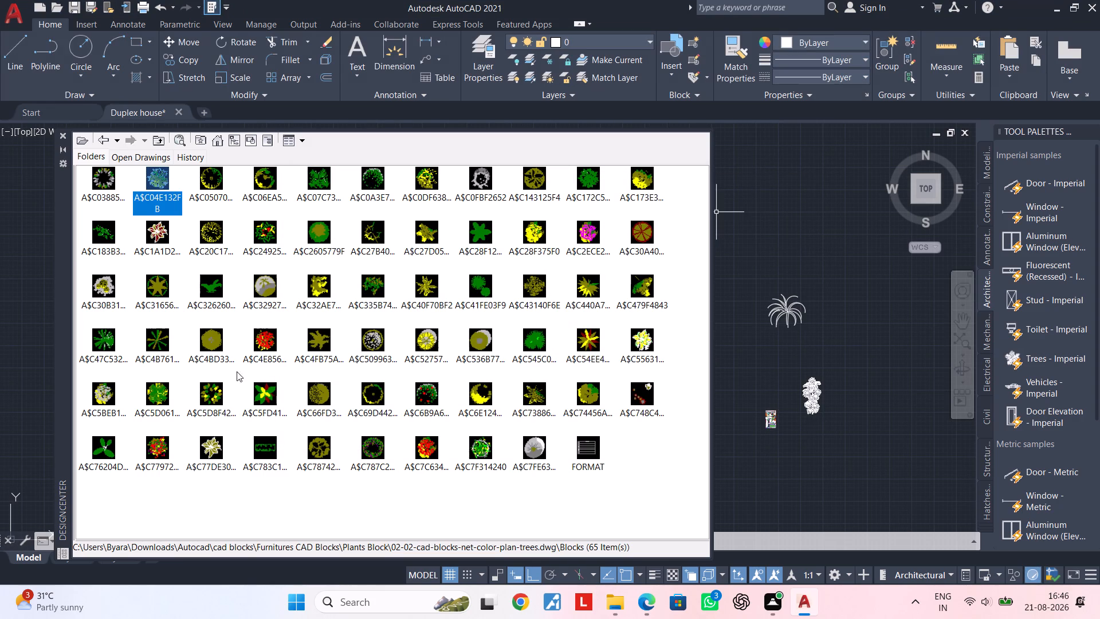
Preview the green and orange branched block A$C5D061C3B and the round green plant block A$C7F314240 without inserting them.
triple_click(148, 398)
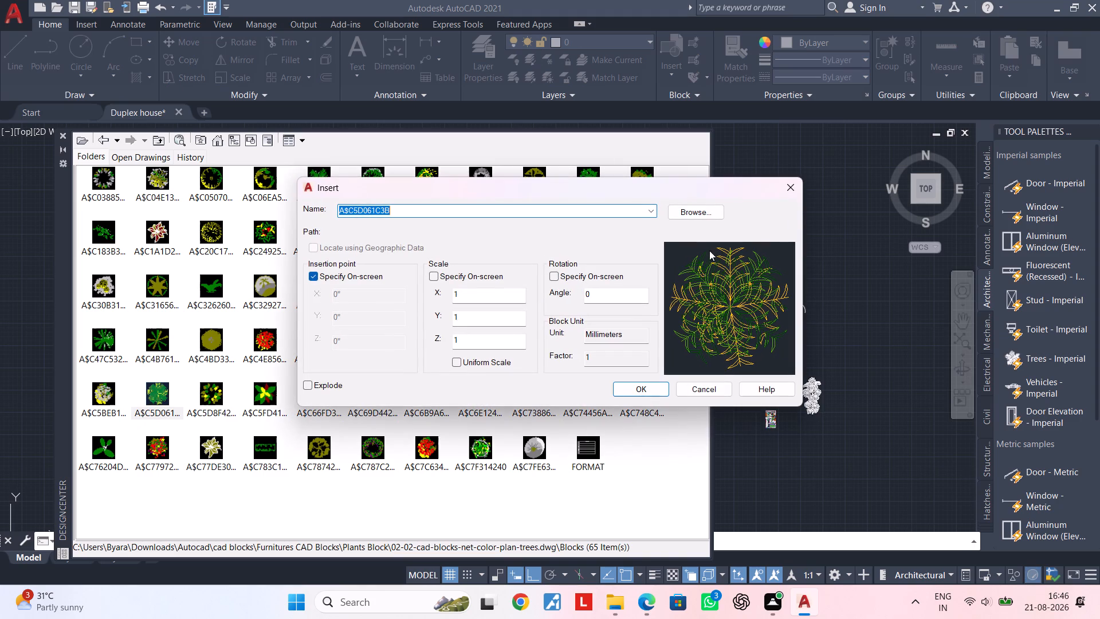
left_click(786, 187)
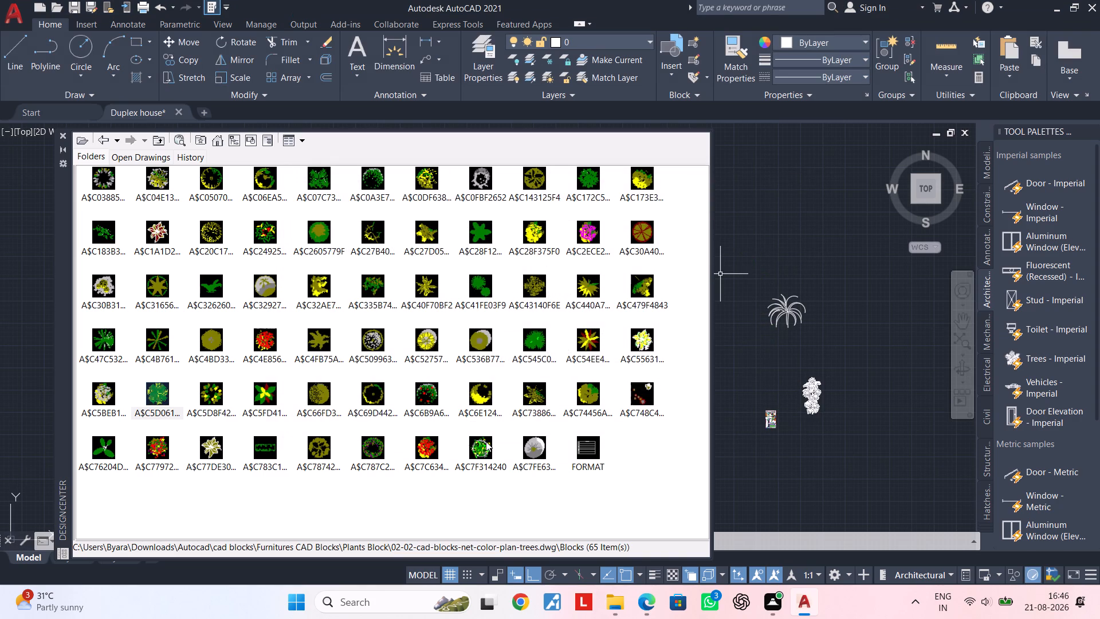
double_click(486, 441)
left_click(789, 180)
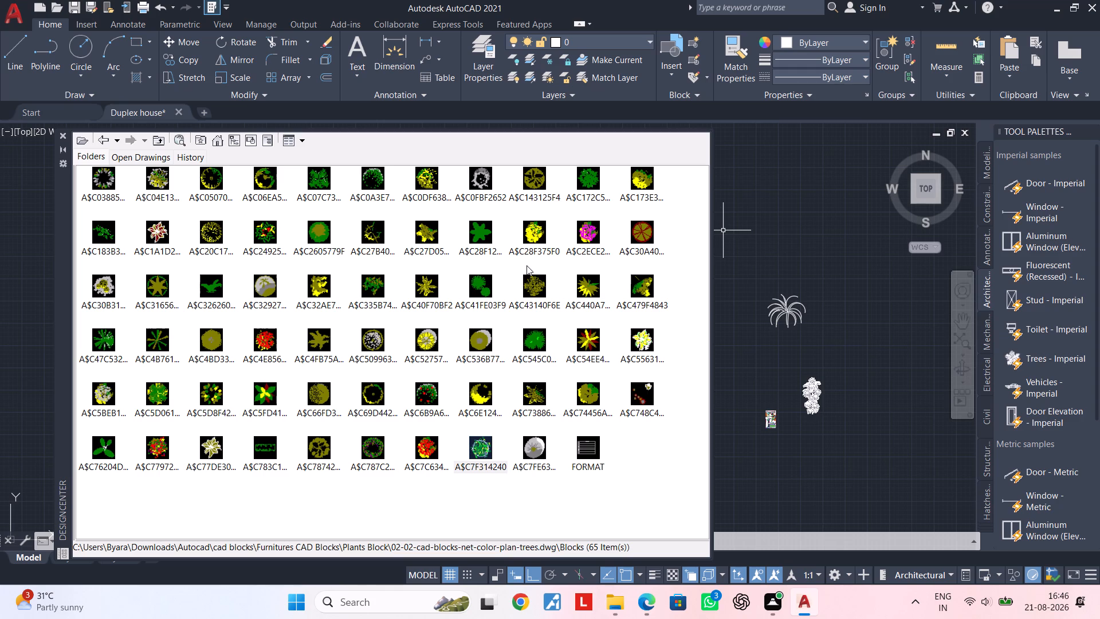
Preview the green fan-palm block A$C545C060E without inserting it.
double_click(535, 338)
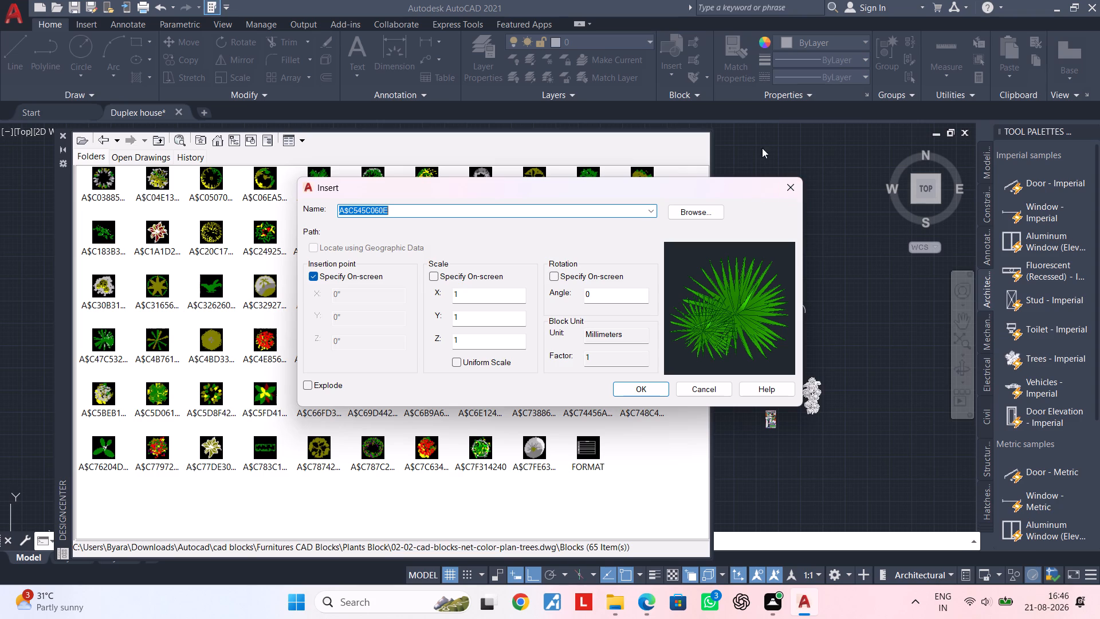
left_click(763, 304)
left_click(791, 179)
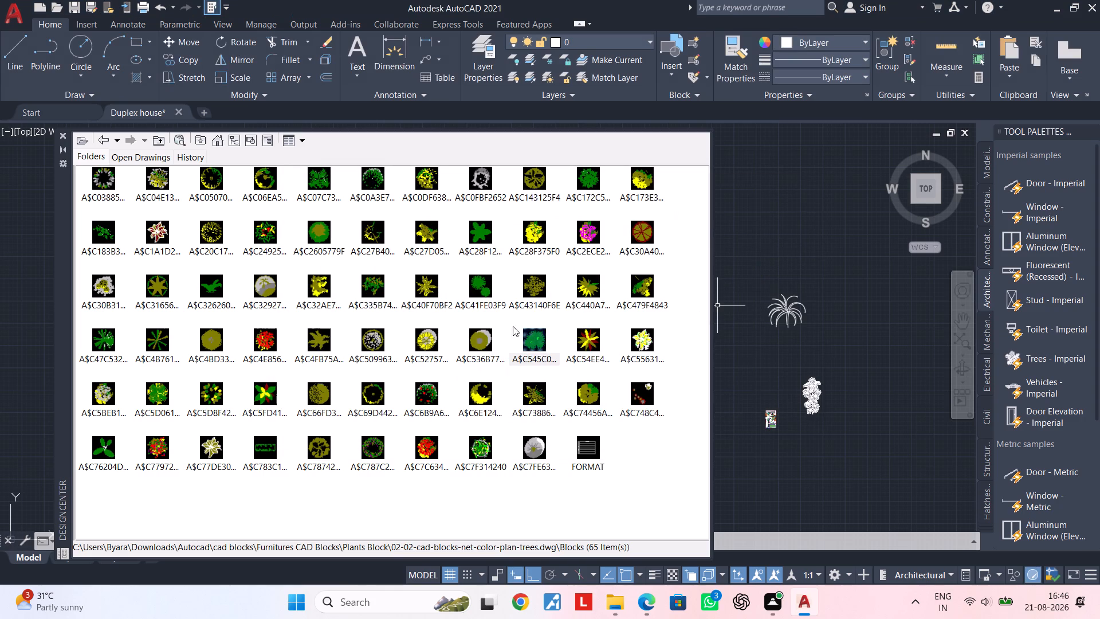
Insert the green fan-palm block A$C545C060E into the empty area beside the existing long-leaf plant in the drawing.
left_click(543, 333)
left_click_drag(543, 333, 869, 294)
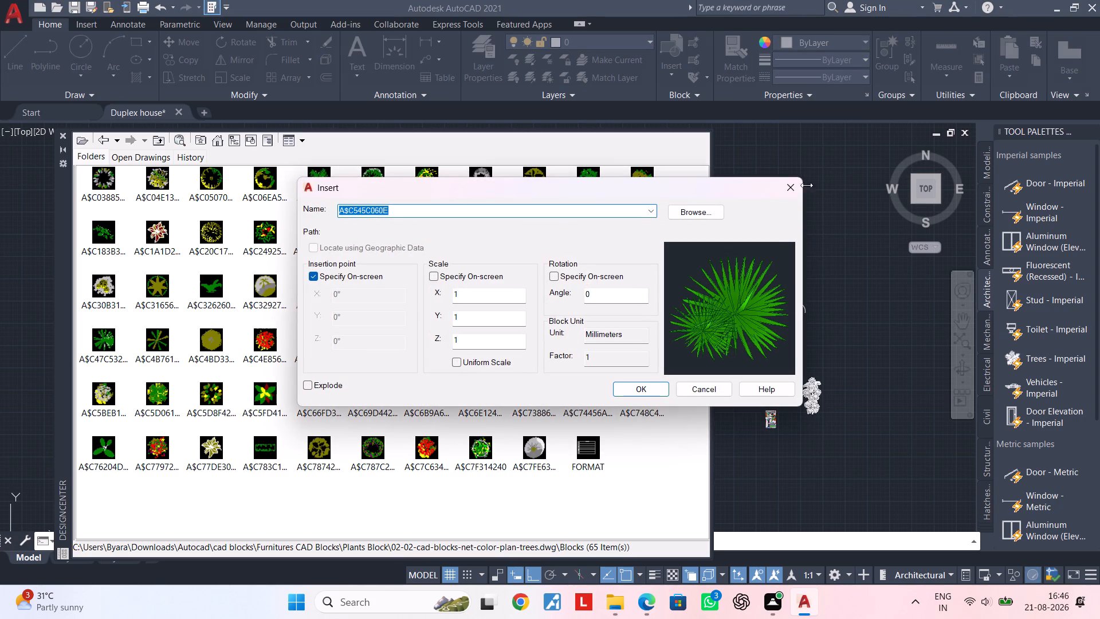
left_click(792, 186)
left_click_drag(534, 338, 846, 298)
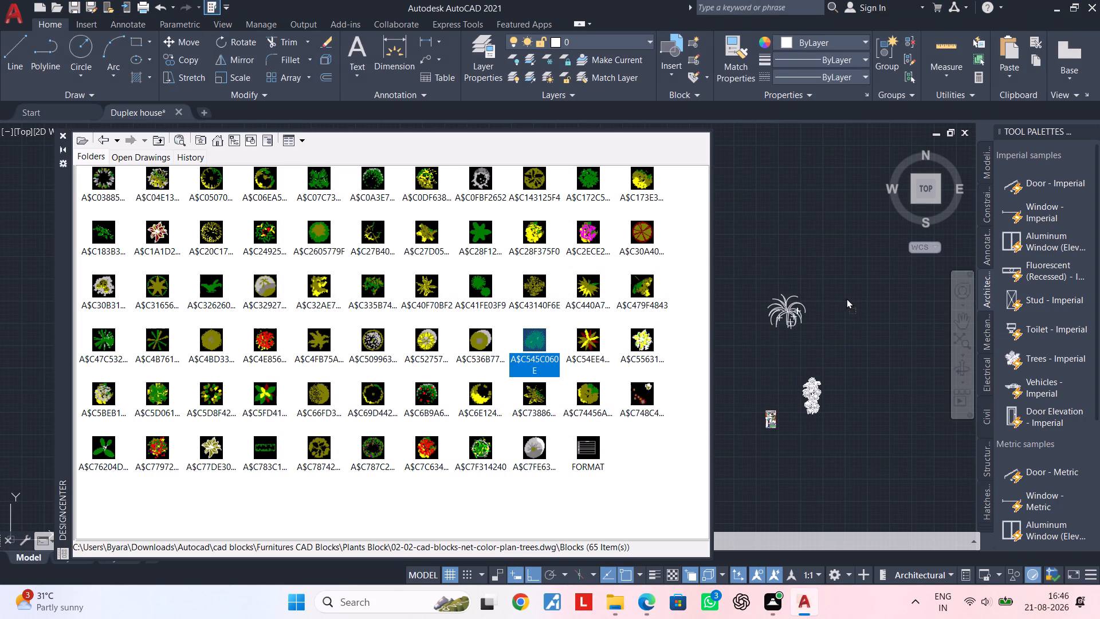
left_click_drag(846, 298, 851, 297)
left_click(852, 297)
Examine the inserted fan-palm block's size against the house plan and the other plant blocks in the drawing.
scroll(854, 295, "up", 3)
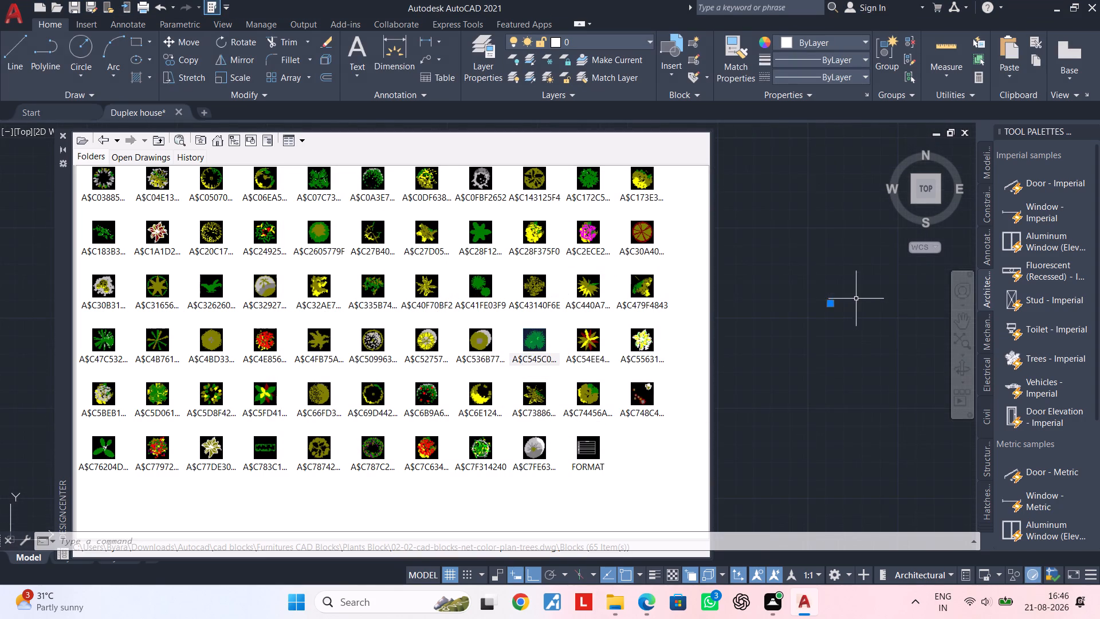
scroll(849, 303, "up", 3)
scroll(849, 303, "down", 7)
middle_click_drag(854, 311, 894, 302)
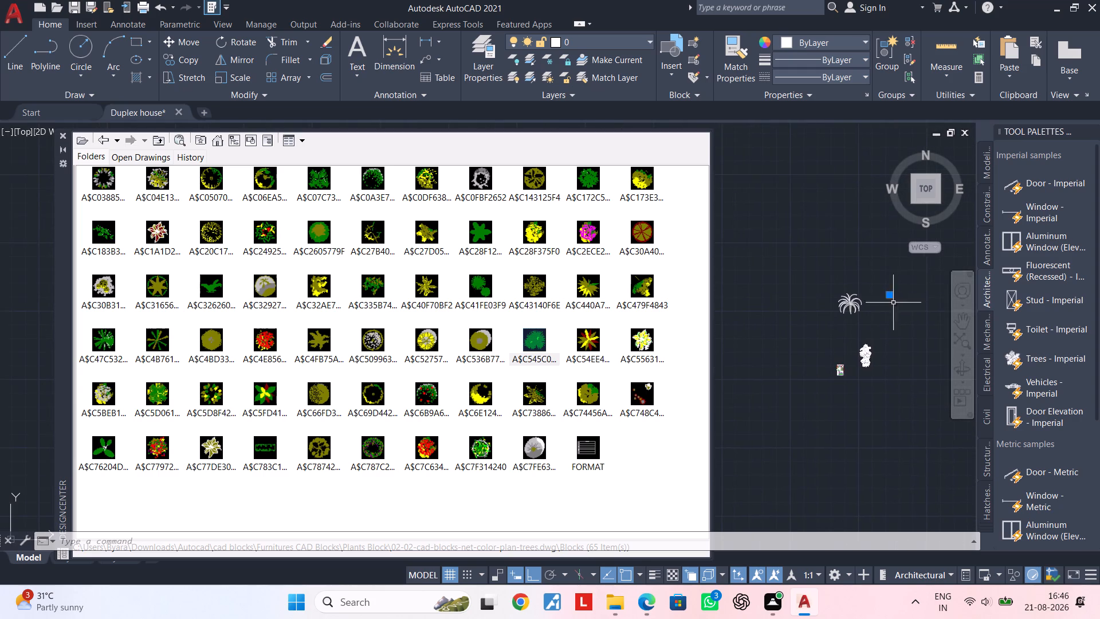
scroll(852, 371, "up", 3)
scroll(852, 370, "down", 1)
middle_click_drag(852, 370, 819, 412)
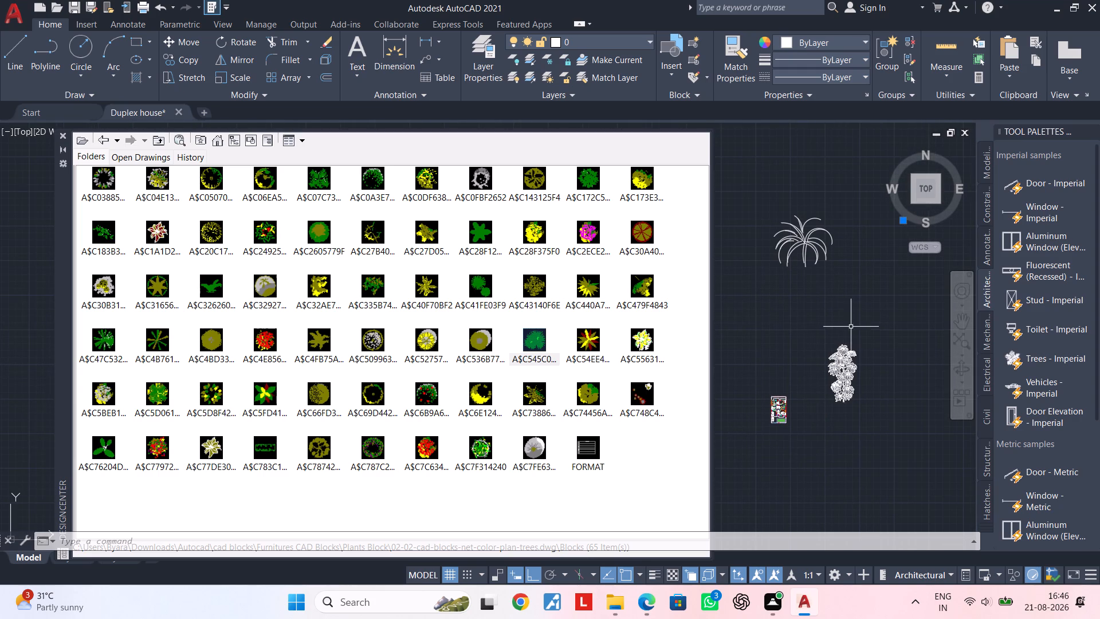
middle_click_drag(843, 326, 849, 326)
Preview the round green plant block A$C7F314240 and the olive branching tree block A$C78742900 without inserting them.
left_click(481, 439)
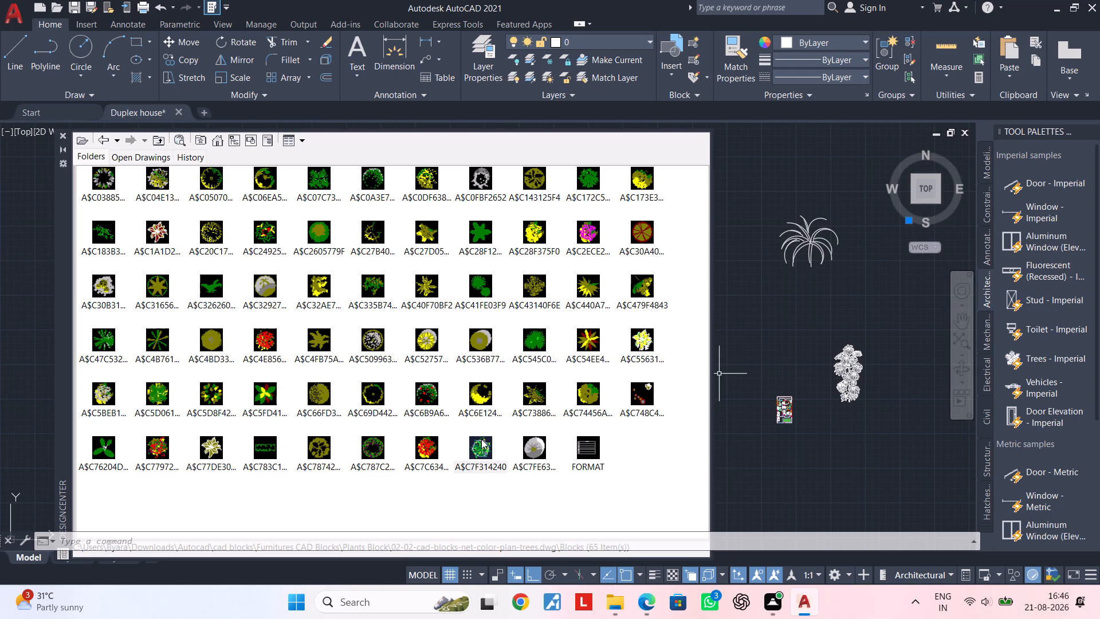
double_click(478, 444)
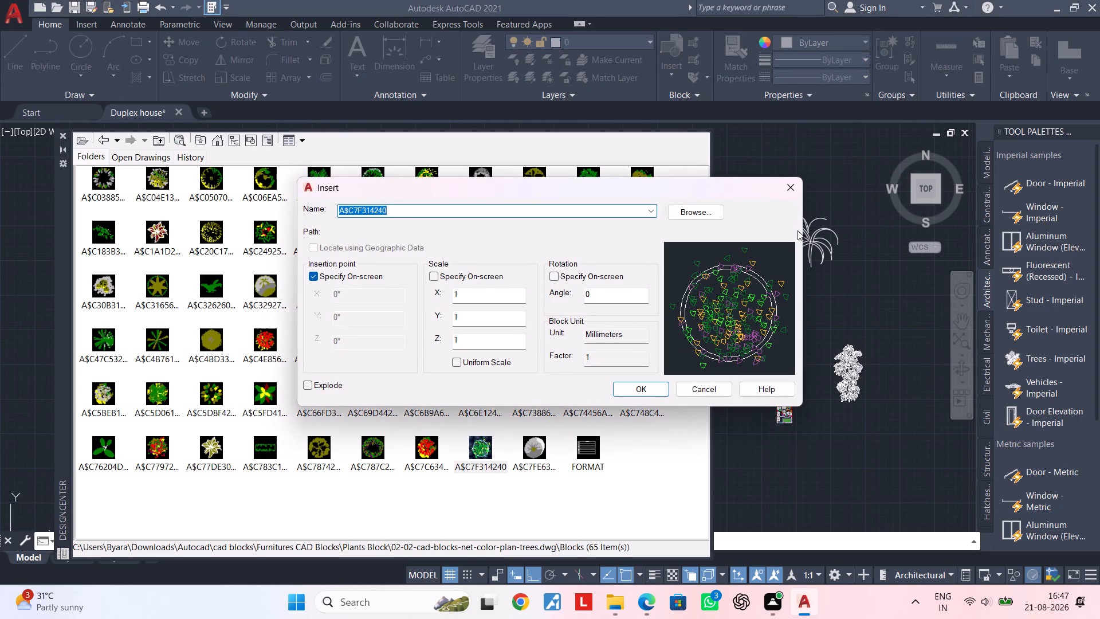
left_click(788, 184)
double_click(313, 448)
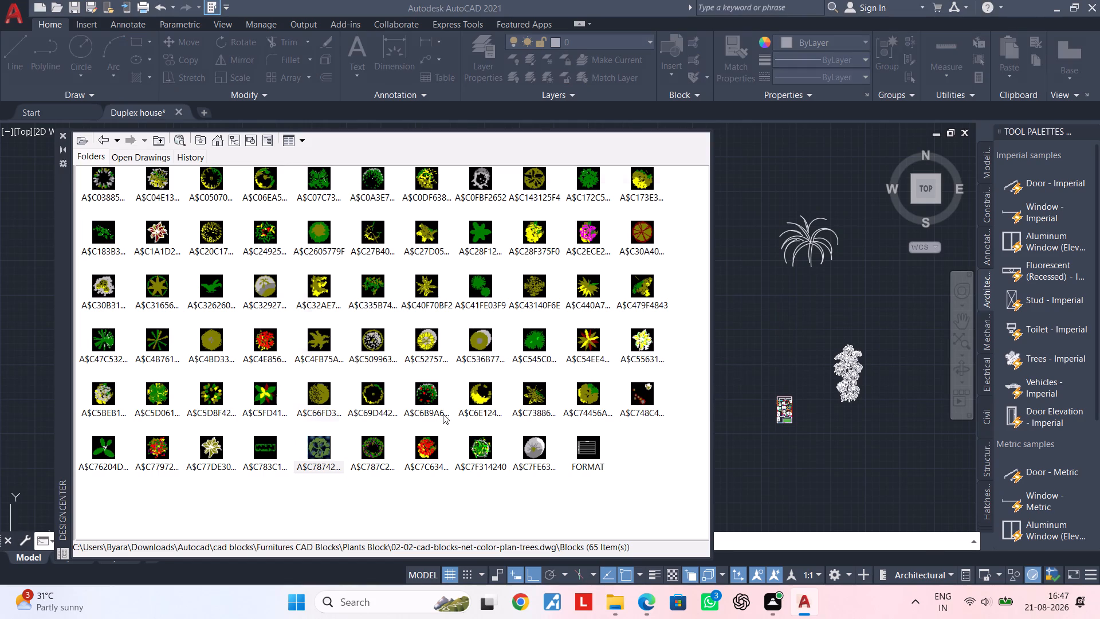
left_click(803, 188)
left_click(787, 191)
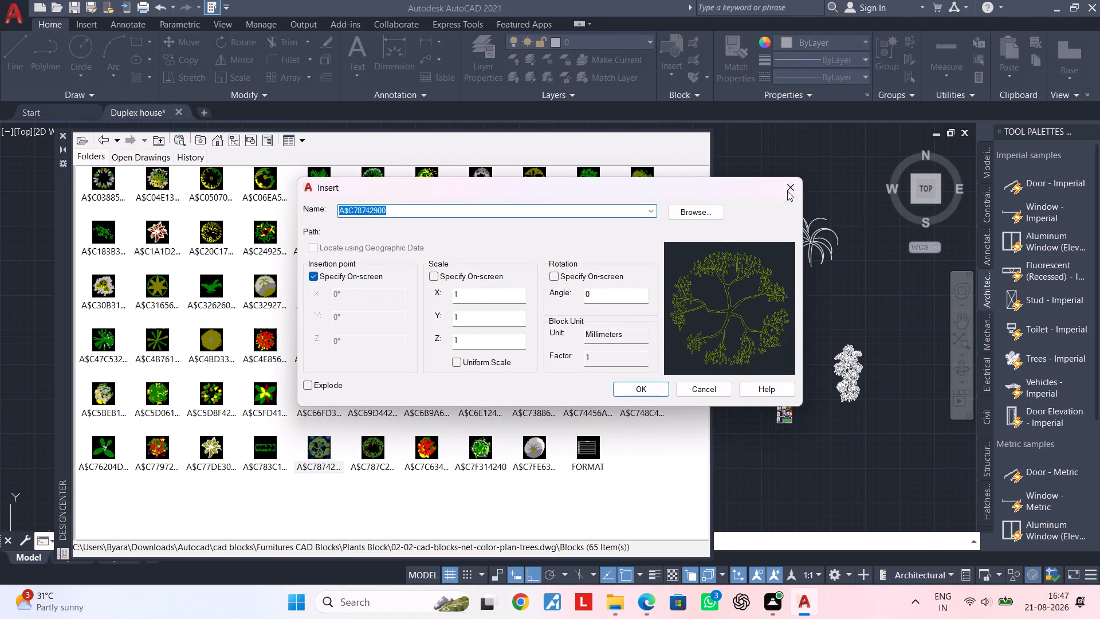
Preview the green and orange branched block A$C5D061C3B and the olive star-shaped block A$C31656214 without inserting them.
double_click(143, 390)
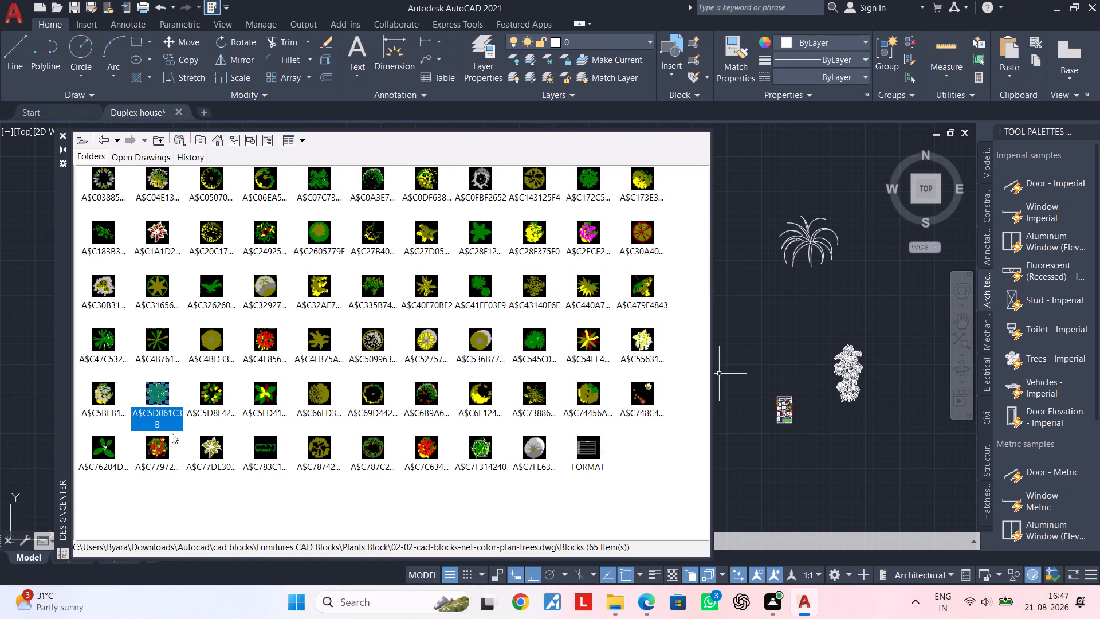
double_click(158, 394)
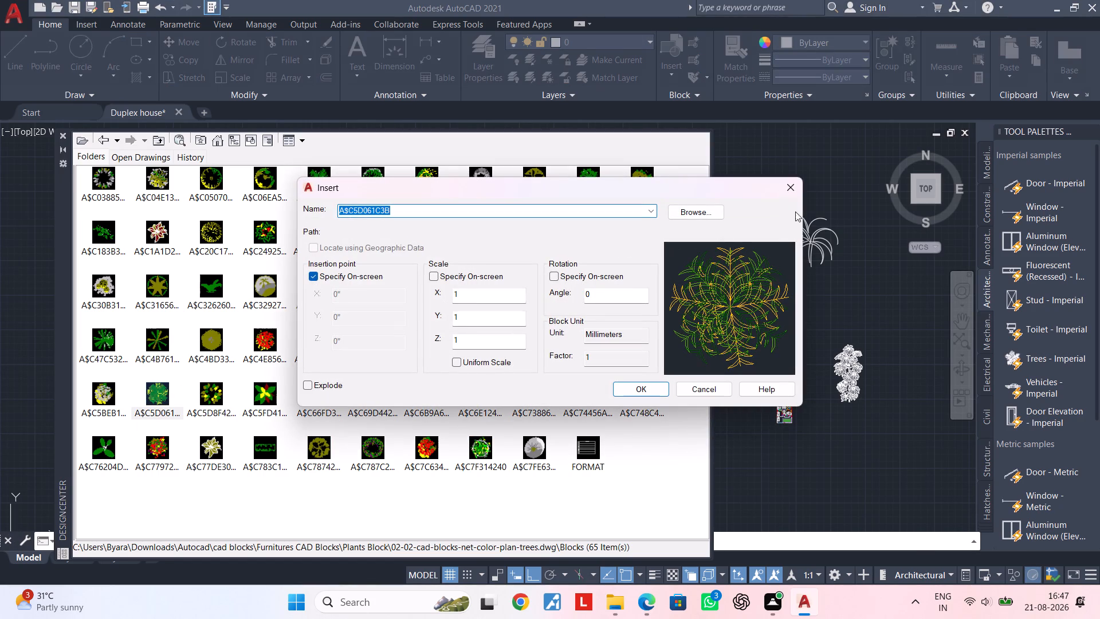
left_click(792, 182)
triple_click(155, 288)
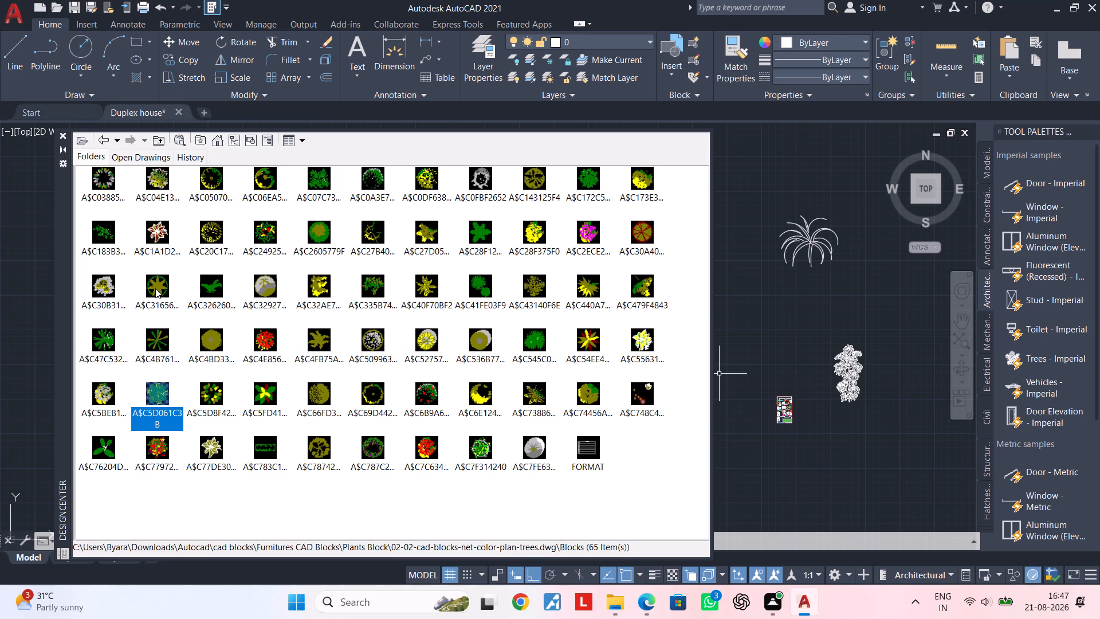
left_click(790, 182)
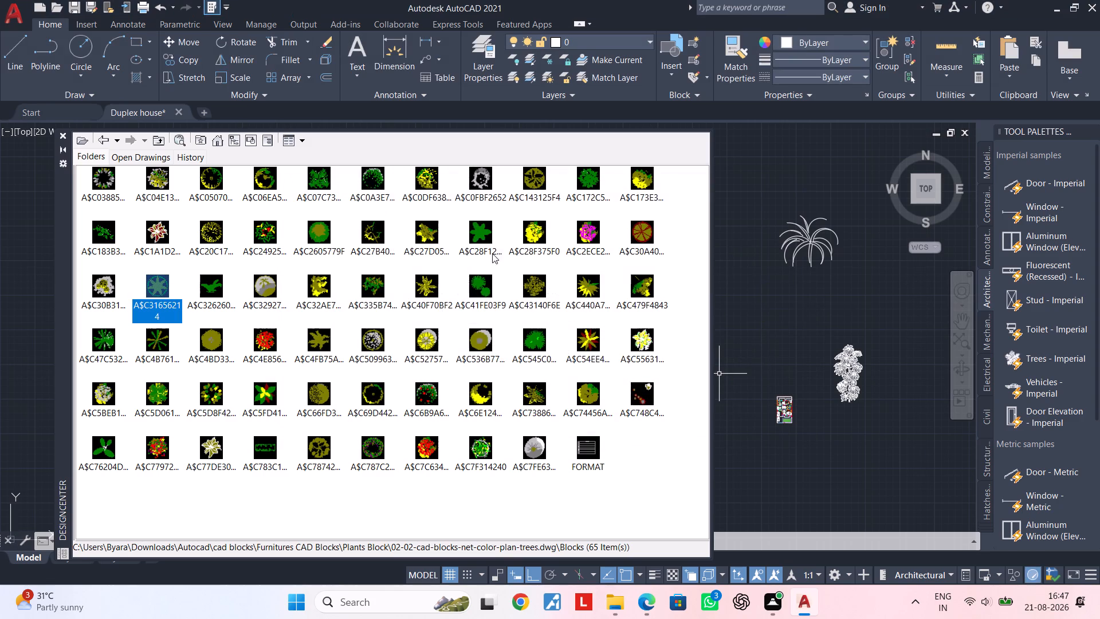
Preview the green broad-leaf block A$C28F12EFD and the red and green leafy block starting A$C24925 without inserting them.
scroll(478, 241, "up", 2)
double_click(485, 233)
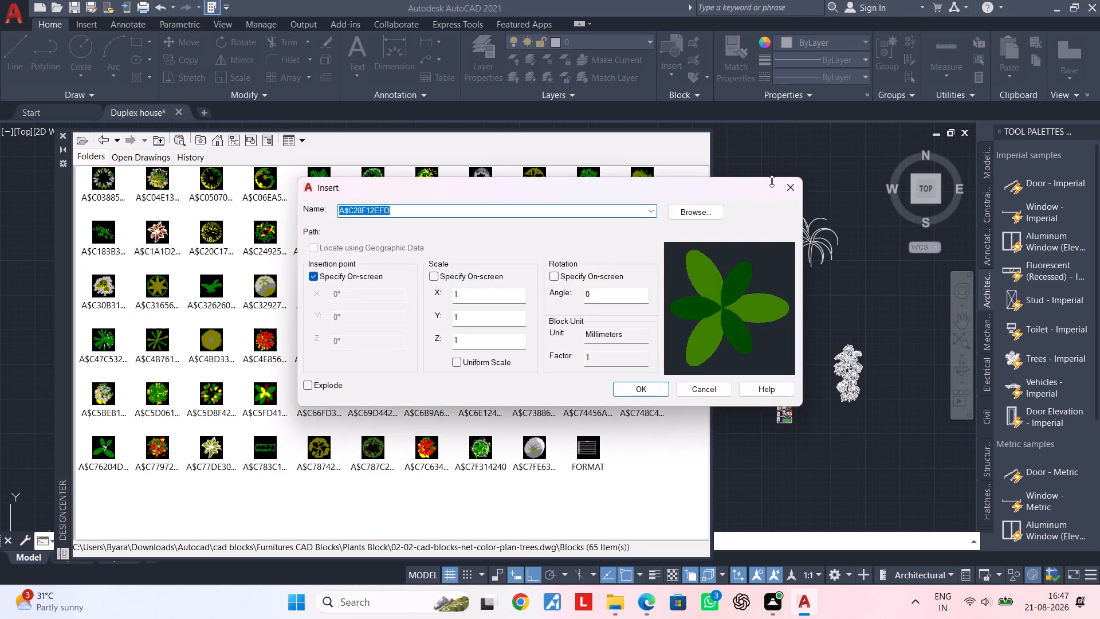
left_click(820, 178)
left_click(775, 199)
left_click(785, 192)
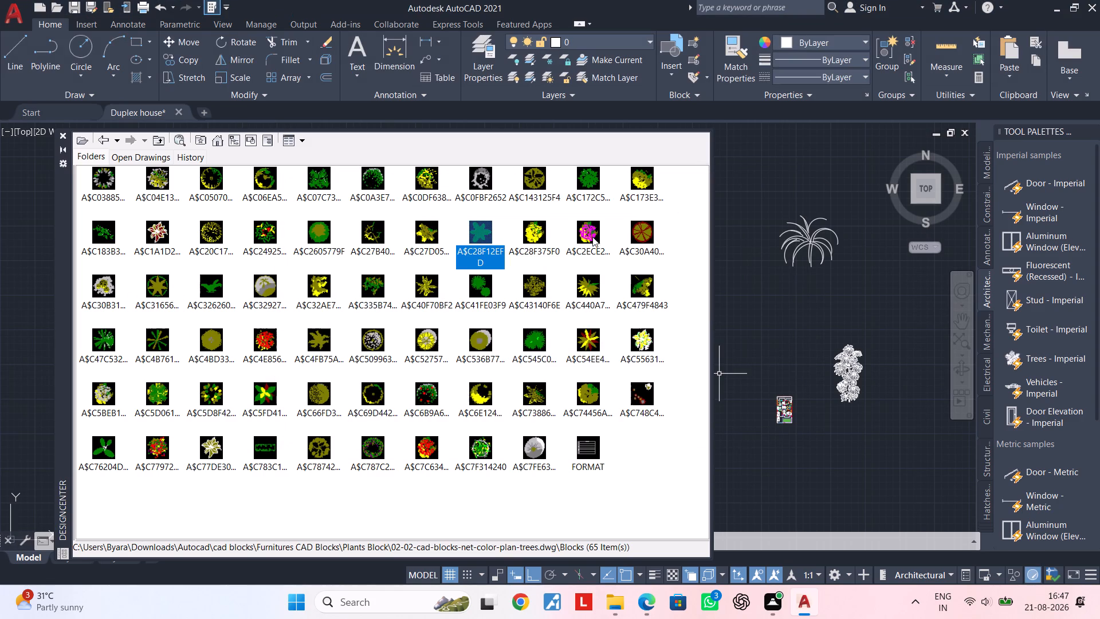
scroll(591, 237, "up", 2)
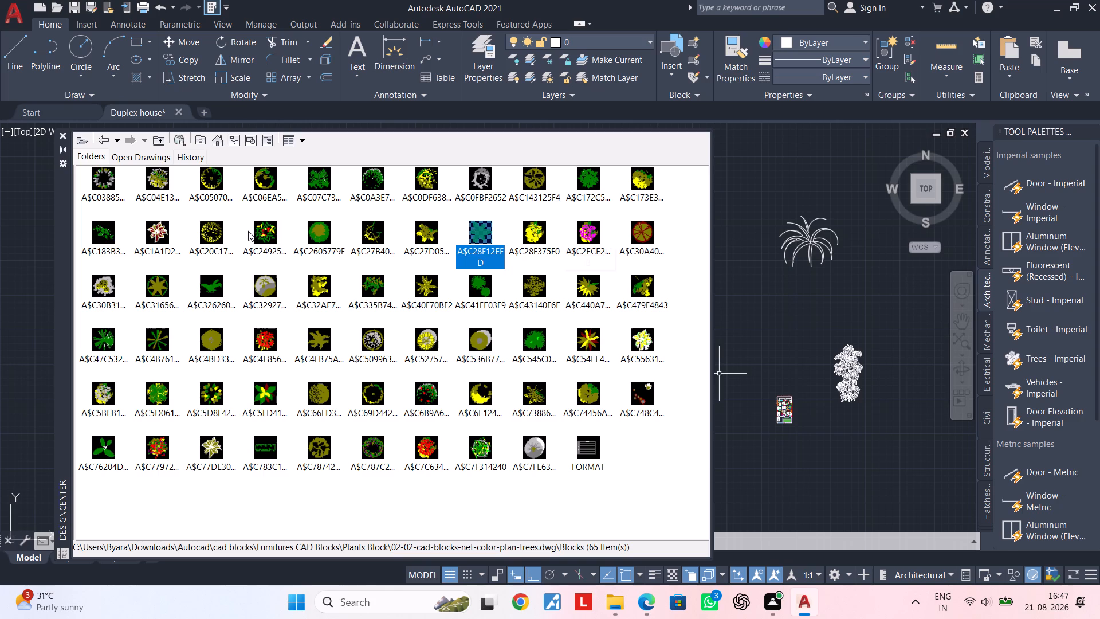
double_click(262, 230)
left_click(795, 193)
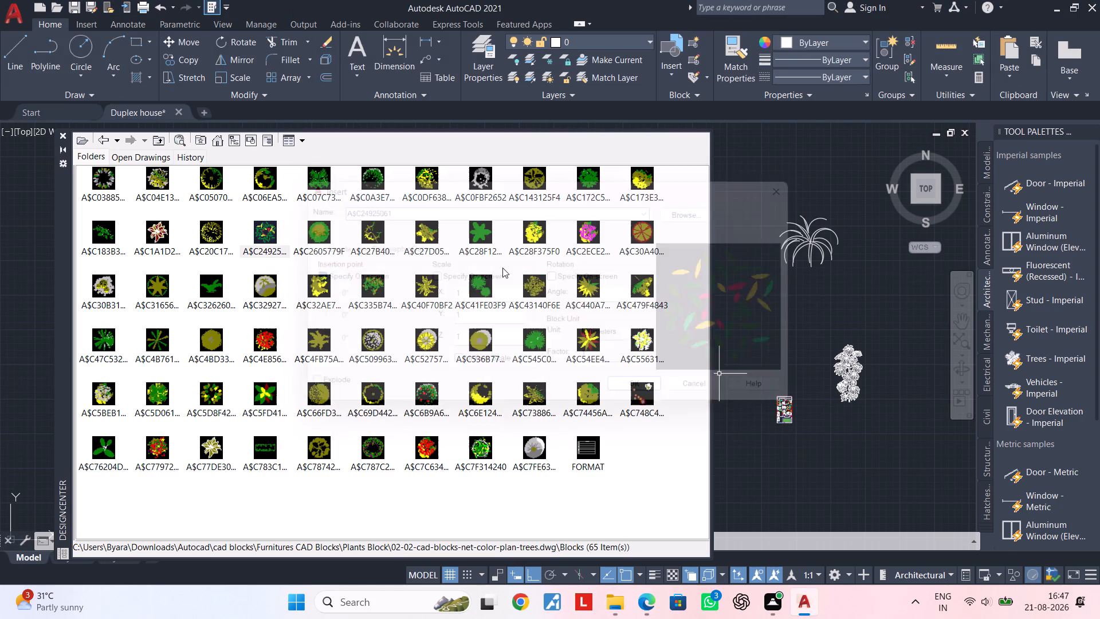
Preview the green leafy branch block A$C183B331C and the green fern-like block A$C07C73E44 without inserting them.
double_click(101, 233)
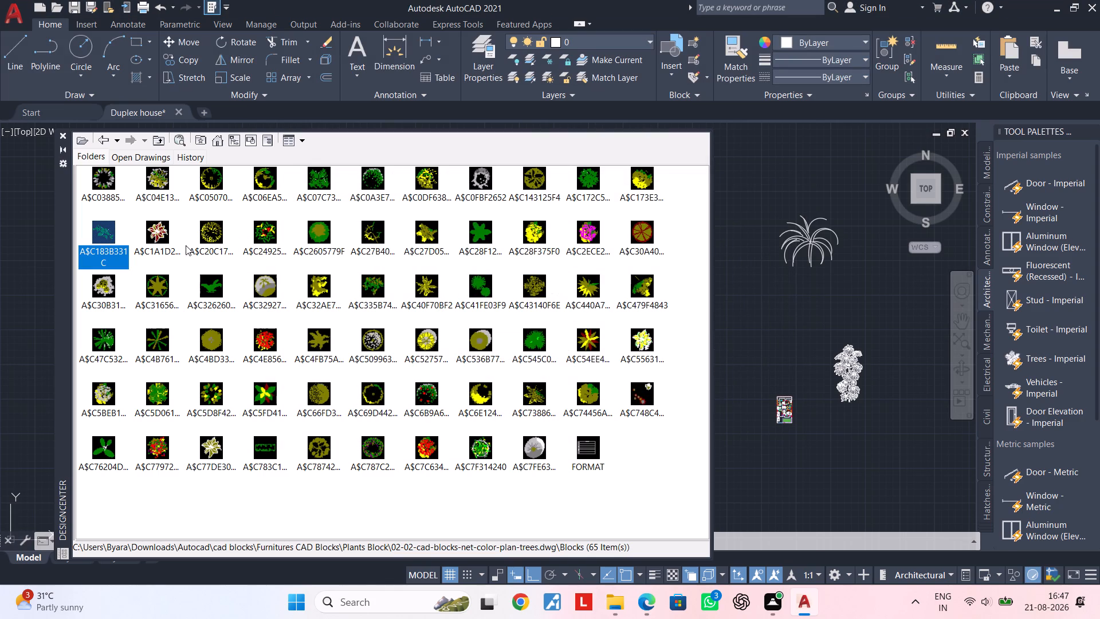
double_click(95, 237)
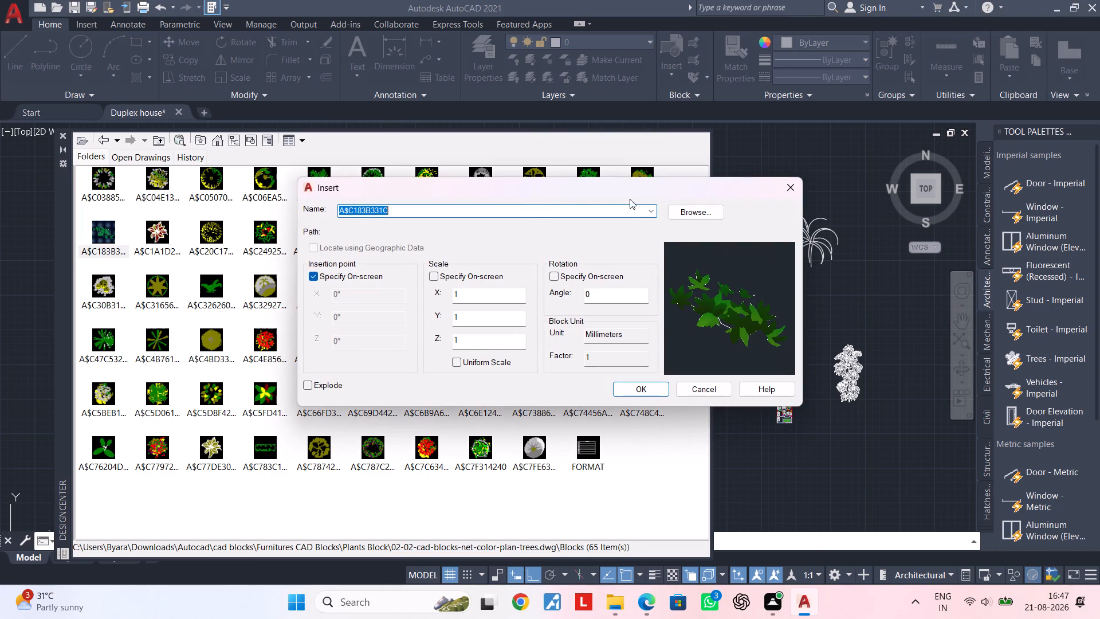
left_click(800, 183)
double_click(318, 179)
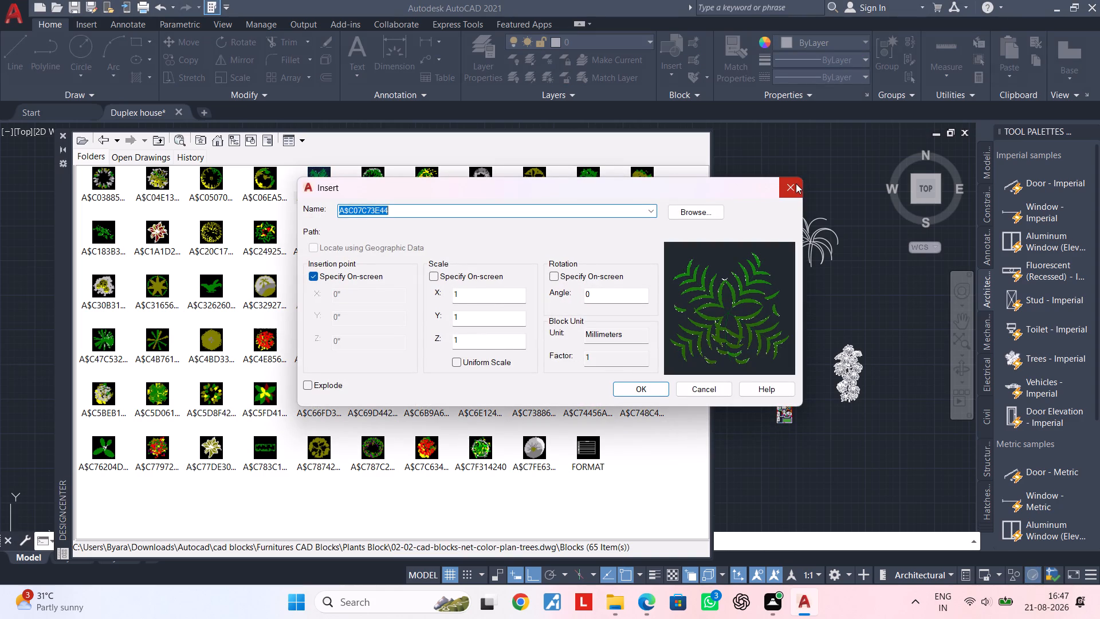
left_click(796, 183)
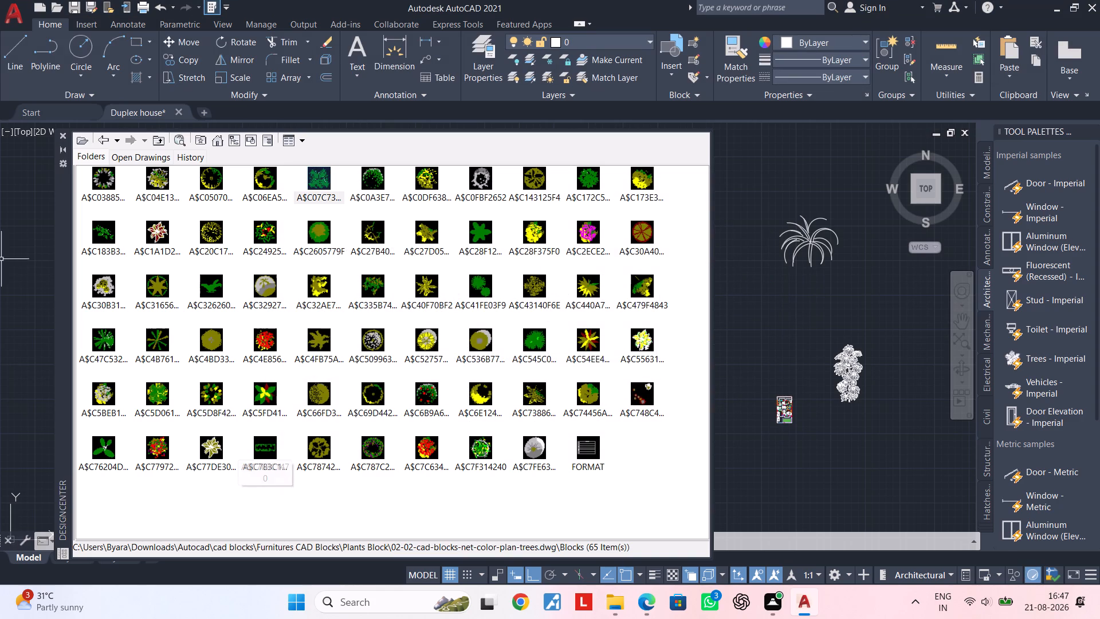
Close the DesignCenter block library.
left_click(67, 136)
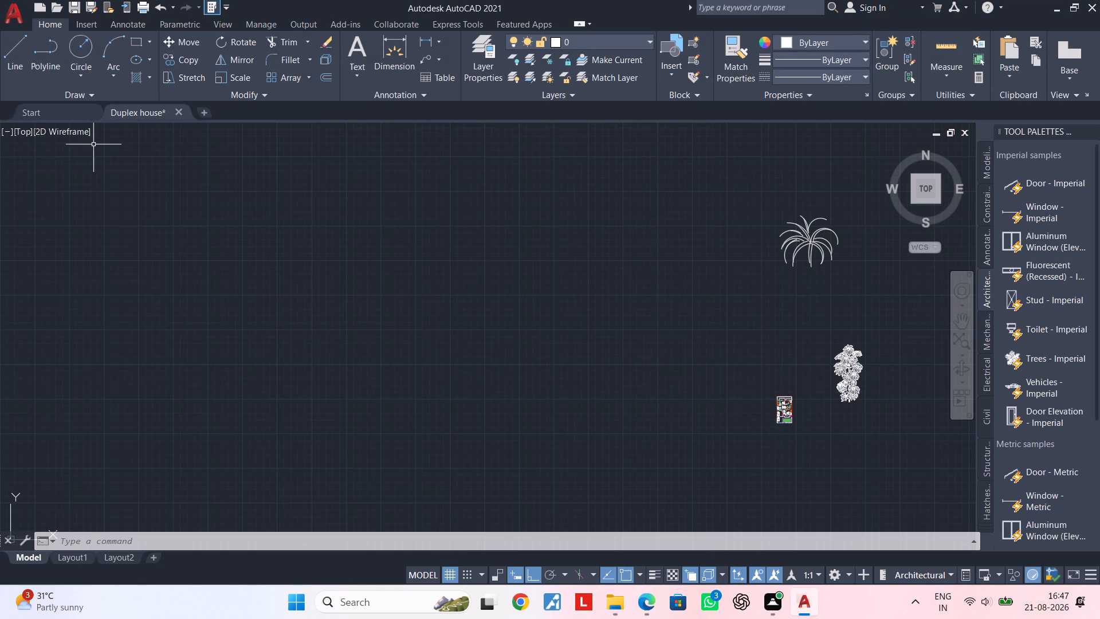
Locate the tiny inserted fan-palm block in the empty area beside the long-leaf plant and examine it up close.
middle_click_drag(801, 352, 635, 363)
scroll(683, 377, "up", 1)
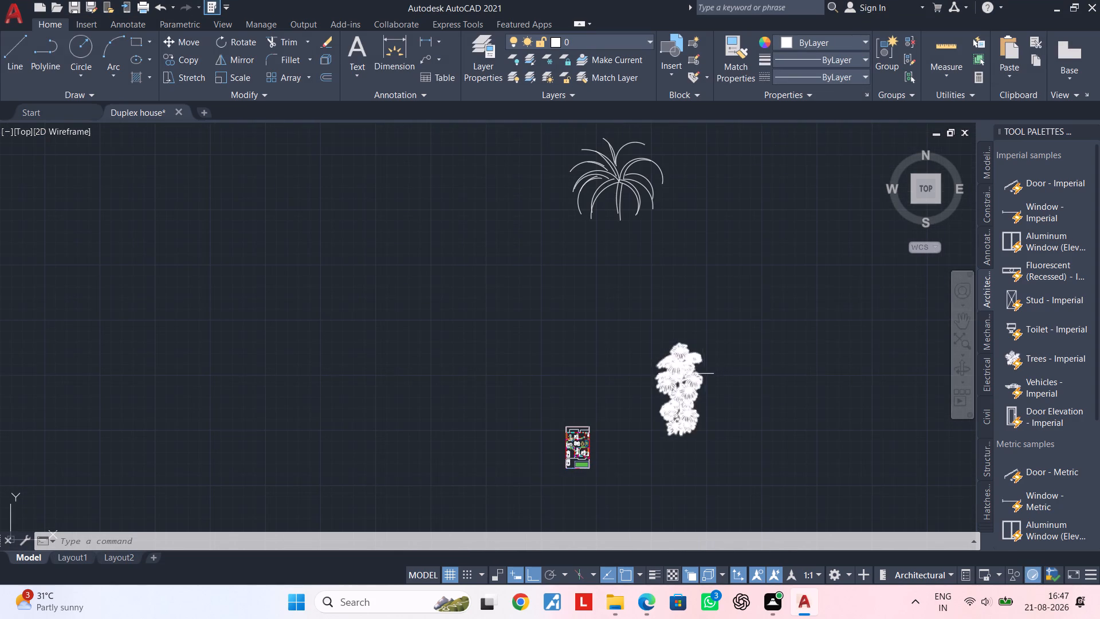
left_click(768, 326)
left_click_drag(595, 302, 611, 281)
scroll(742, 309, "down", 1)
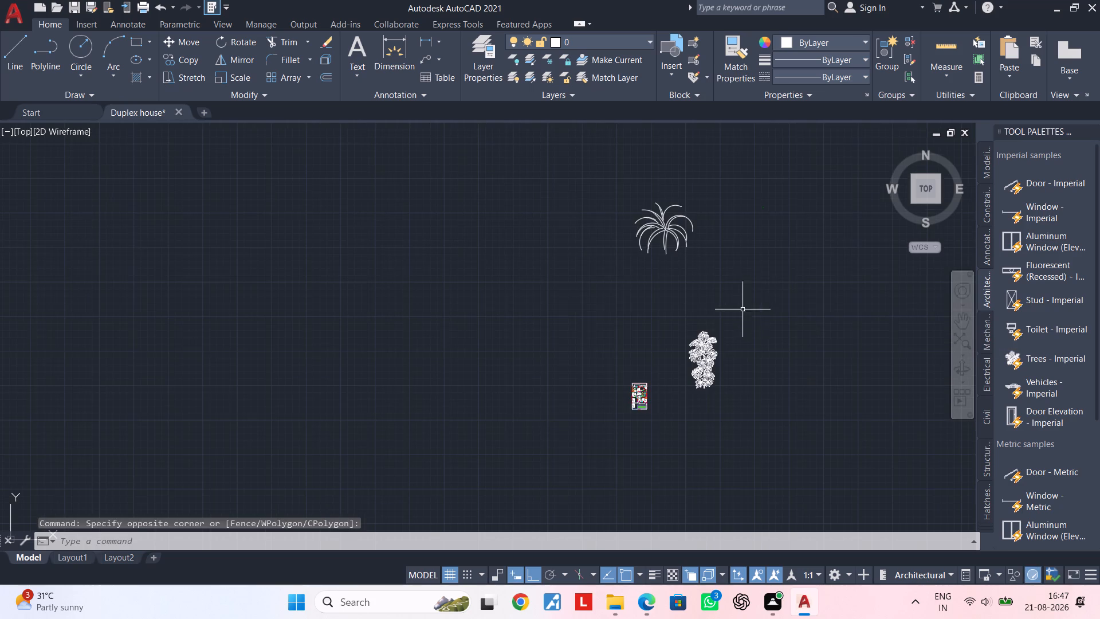
left_click(793, 298)
left_click_drag(795, 297, 795, 284)
left_click(573, 154)
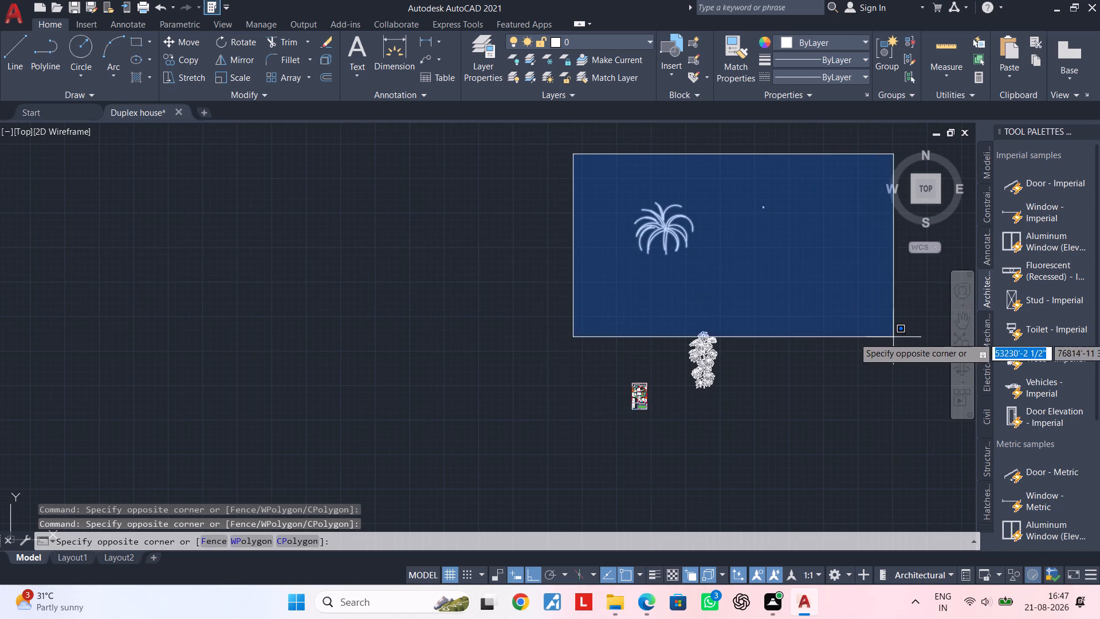
left_click(881, 317)
scroll(775, 206, "up", 5)
scroll(675, 212, "up", 4)
scroll(625, 226, "up", 4)
scroll(709, 322, "up", 2)
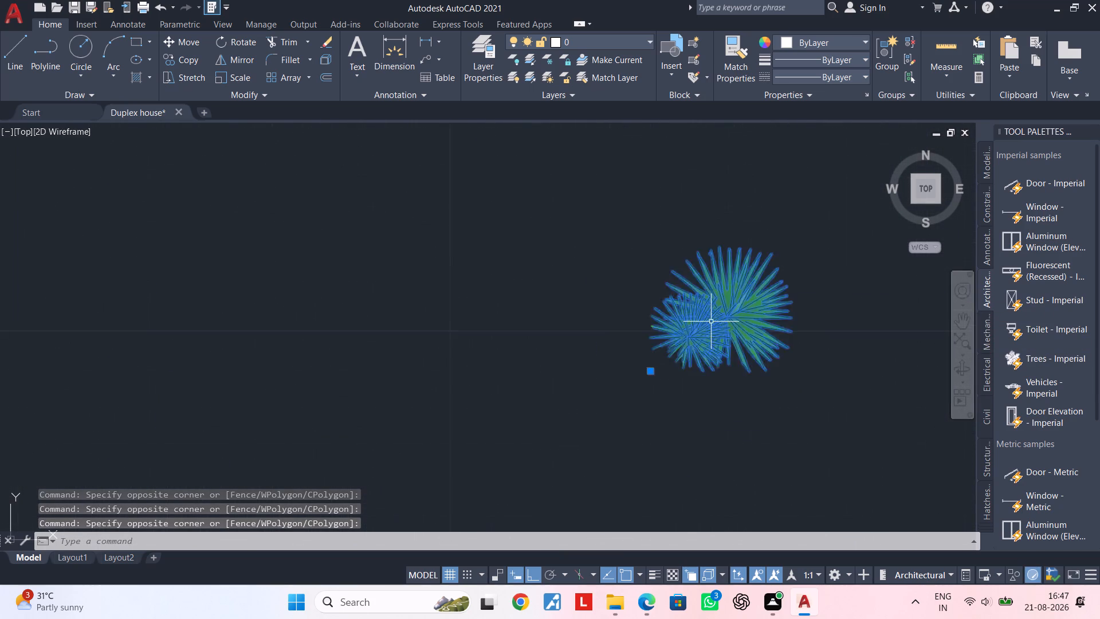
scroll(711, 322, "up", 2)
left_click(722, 329)
scroll(751, 328, "down", 2)
key("Escape")
scroll(768, 328, "up", 2)
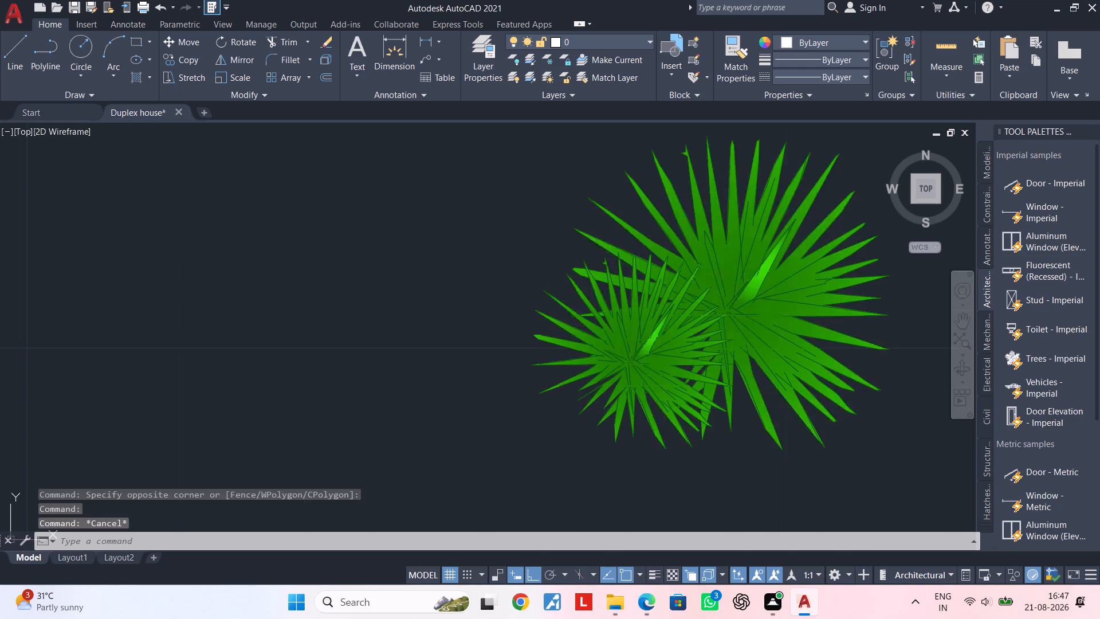
Move the green fan-palm block straight down within the empty area.
left_click(749, 322)
scroll(814, 327, "down", 1)
middle_click_drag(807, 328, 700, 339)
type("m")
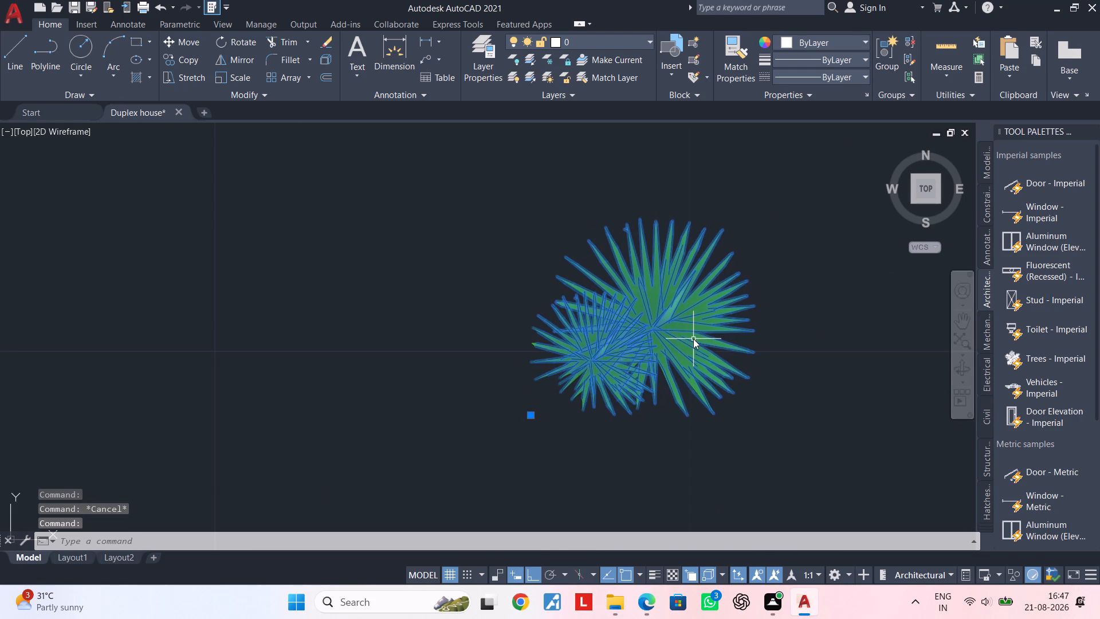
key("space")
double_click(687, 335)
scroll(670, 405, "down", 6)
middle_click_drag(669, 425, 732, 278)
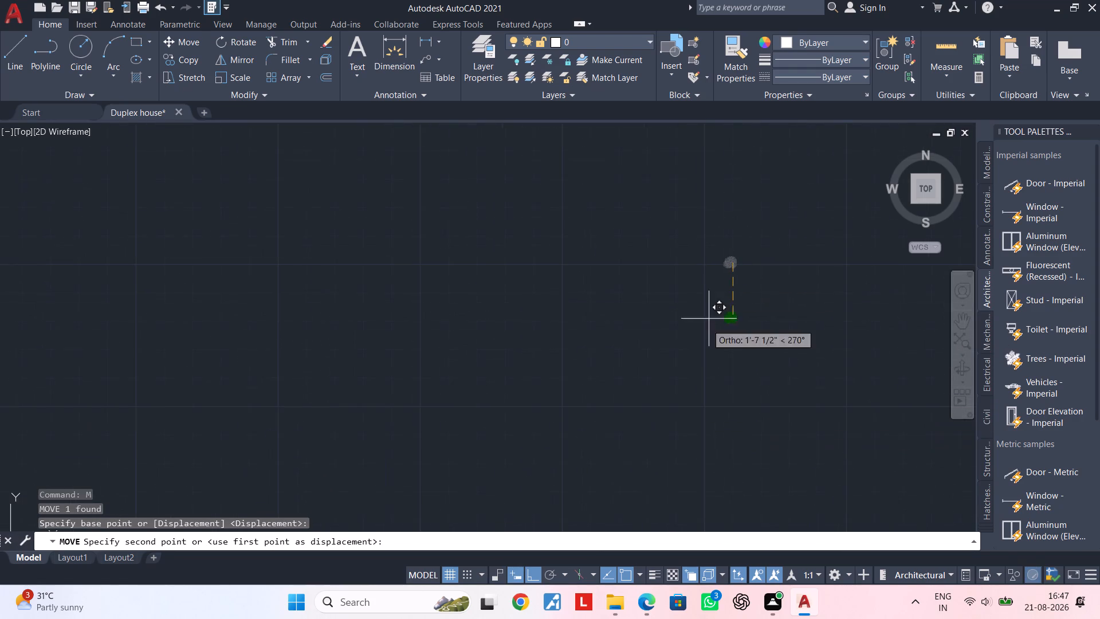
middle_click_drag(613, 421, 575, 351)
left_click(618, 399)
Scale up the fan-palm block from a base point at its lower edge, using a scale distance of about 6 1/2 inches.
scroll(691, 414, "up", 2)
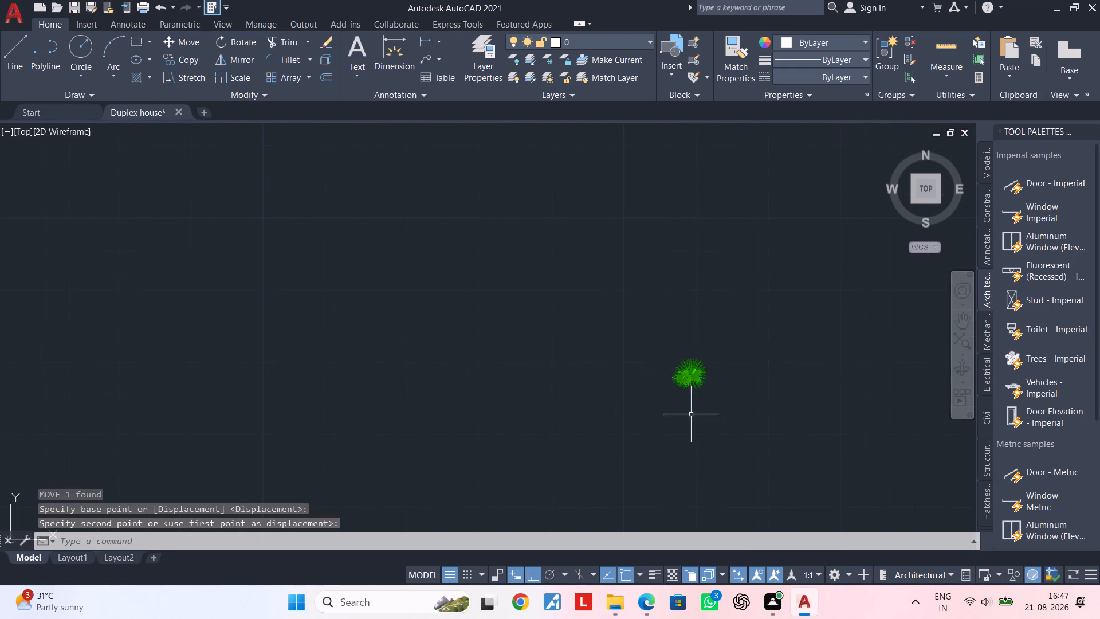
left_click_drag(789, 286, 773, 307)
left_click(610, 433)
type("sc")
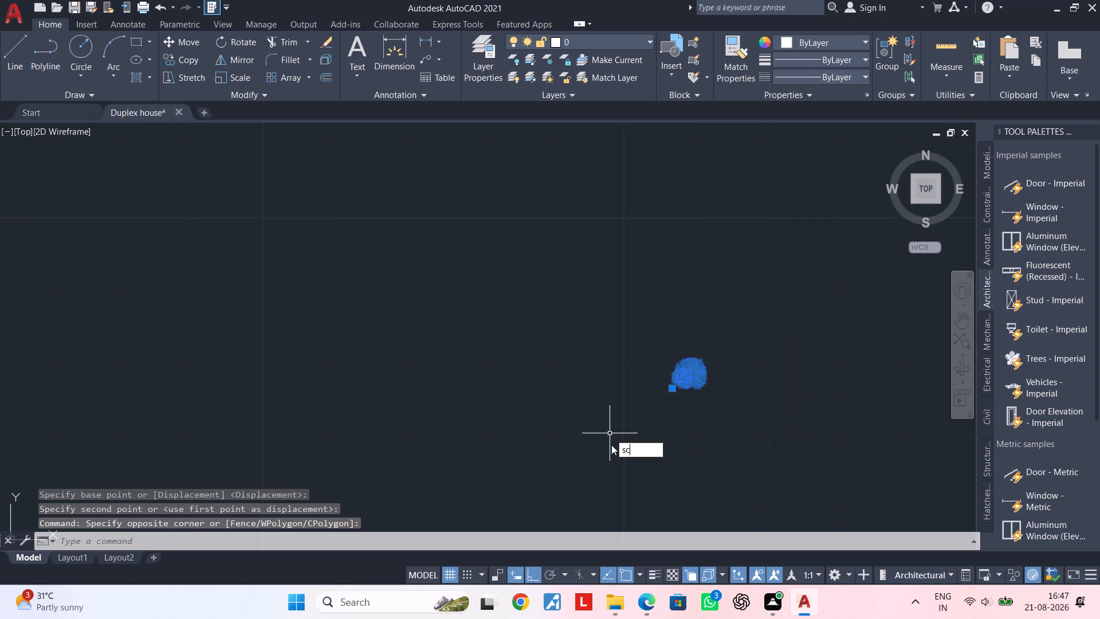
left_click(611, 445)
left_click(717, 369)
left_click(697, 375)
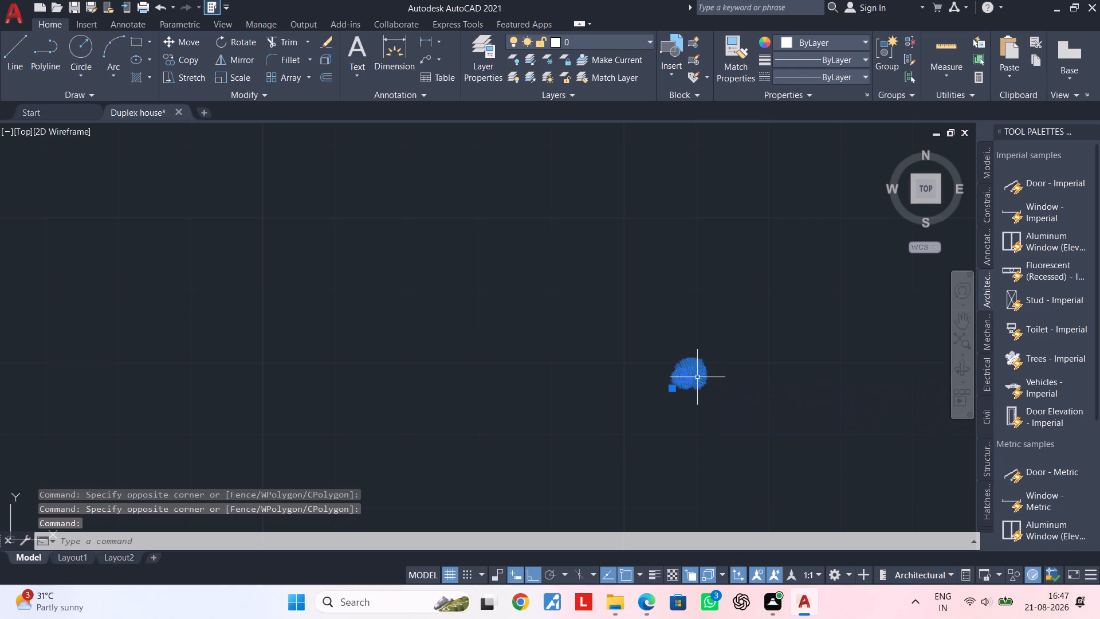
type("sc")
left_click(697, 378)
type("sc")
key("space")
left_click(690, 393)
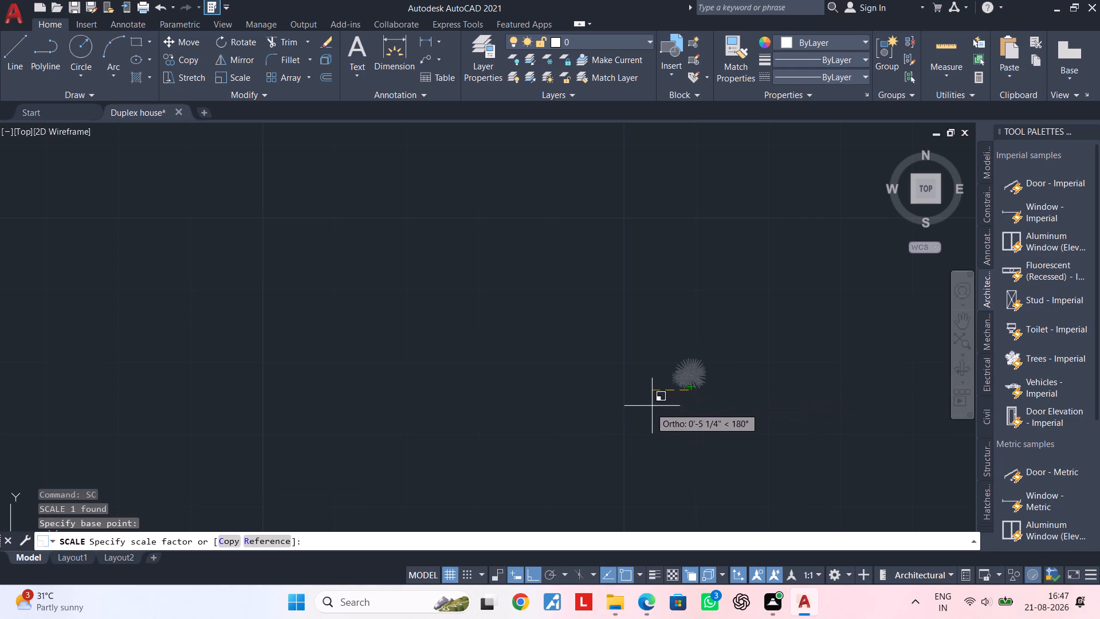
scroll(645, 378, "up", 3)
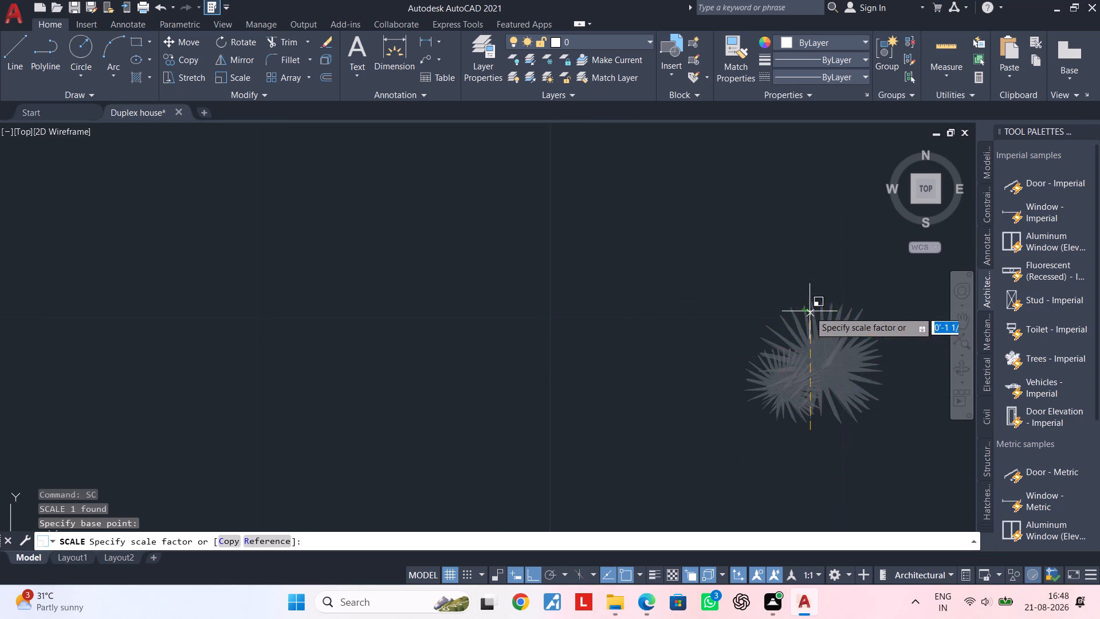
middle_click_drag(811, 287, 655, 291)
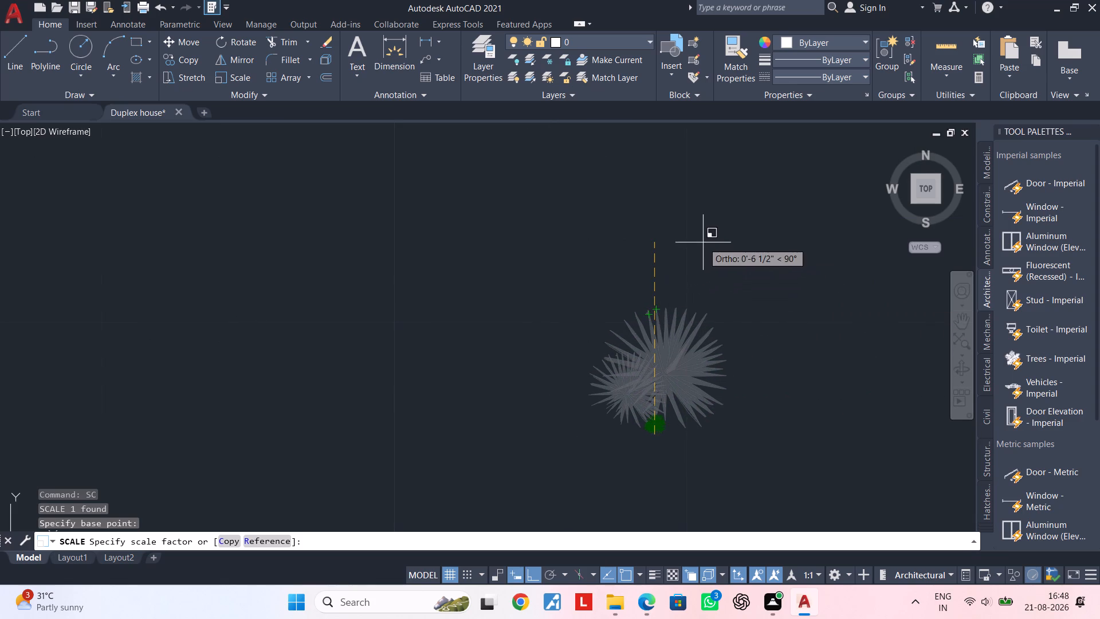
left_click(704, 242)
Scale up the fan-palm block by reference, using a base point at its lower-left leaf tips and a new length of about 287'-10".
scroll(653, 456, "up", 3)
scroll(656, 395, "up", 2)
middle_click_drag(658, 384, 604, 446)
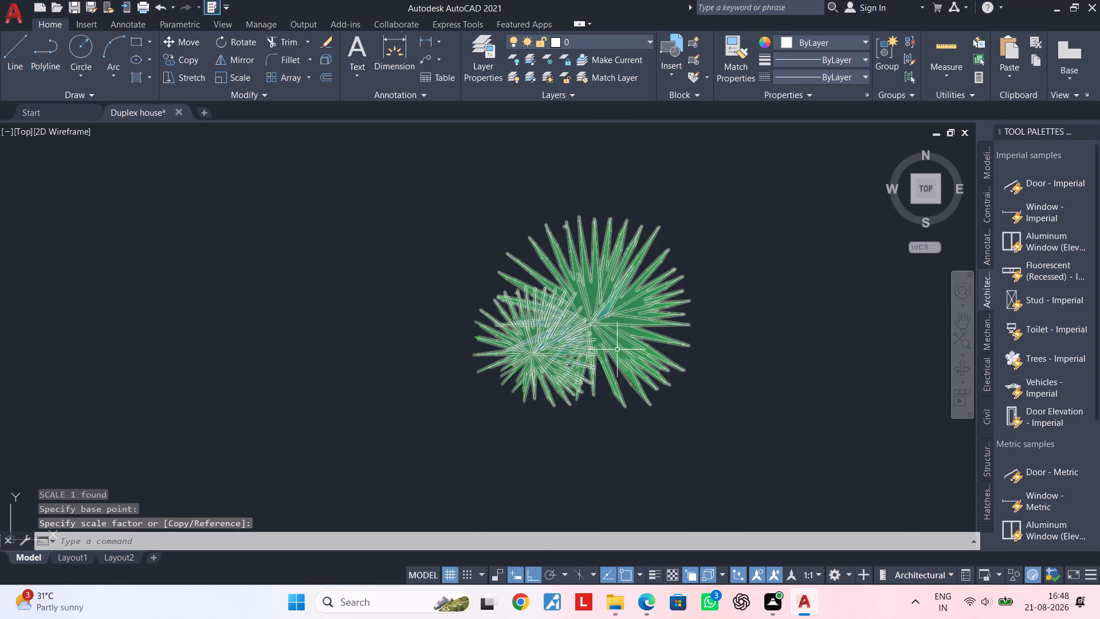
left_click(617, 348)
key("s")
key("c")
key("space")
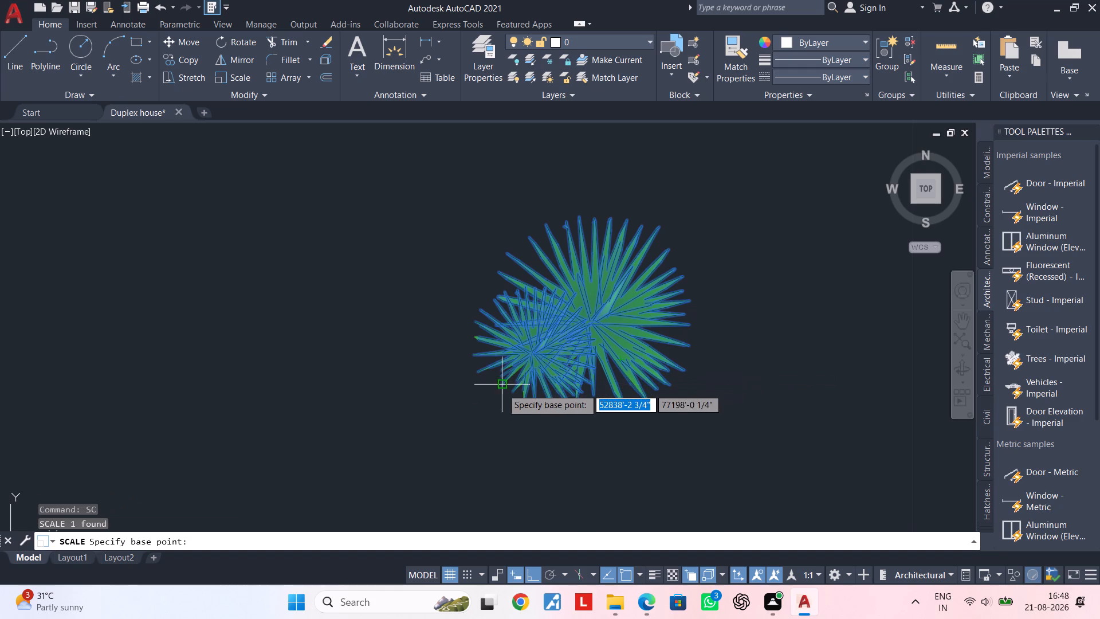
left_click(478, 373)
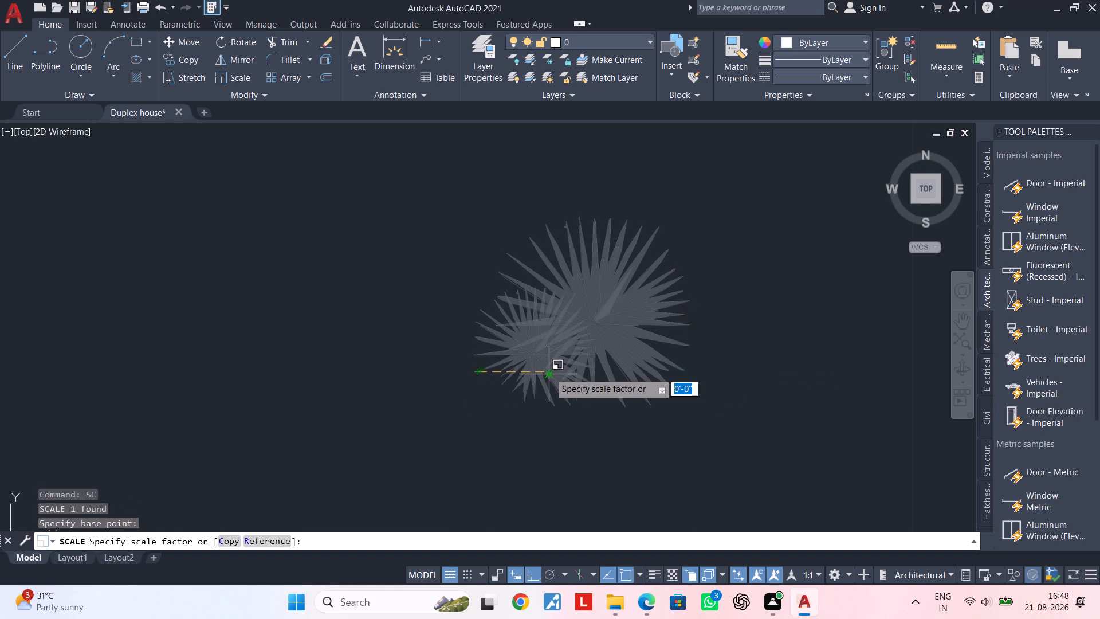
type("r")
key("space")
left_click(682, 362)
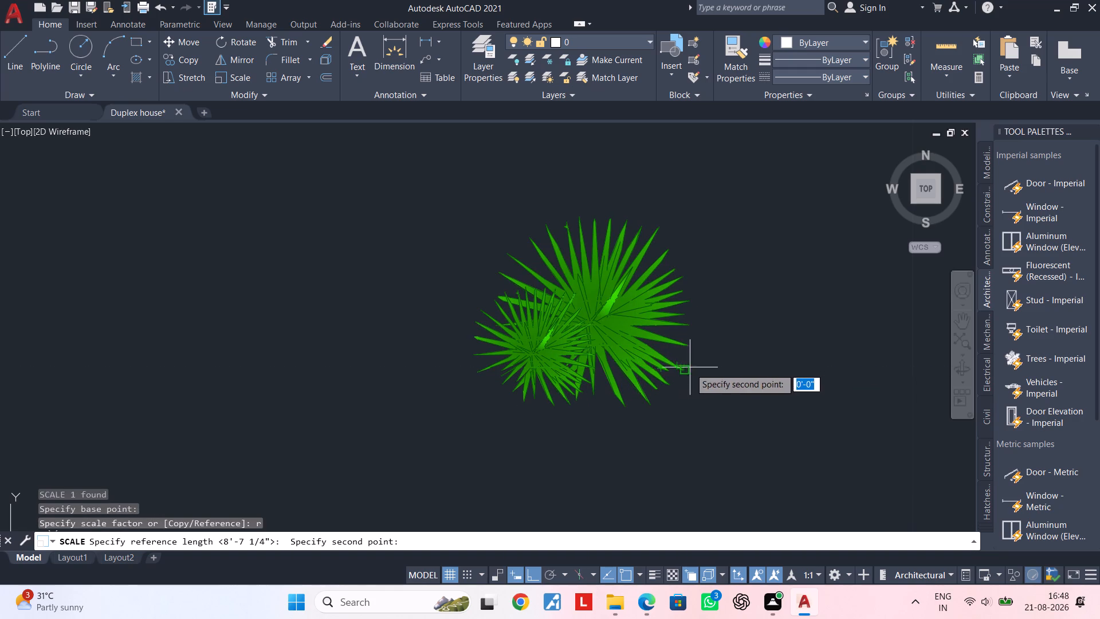
left_click(679, 370)
scroll(704, 379, "down", 3)
scroll(787, 409, "down", 3)
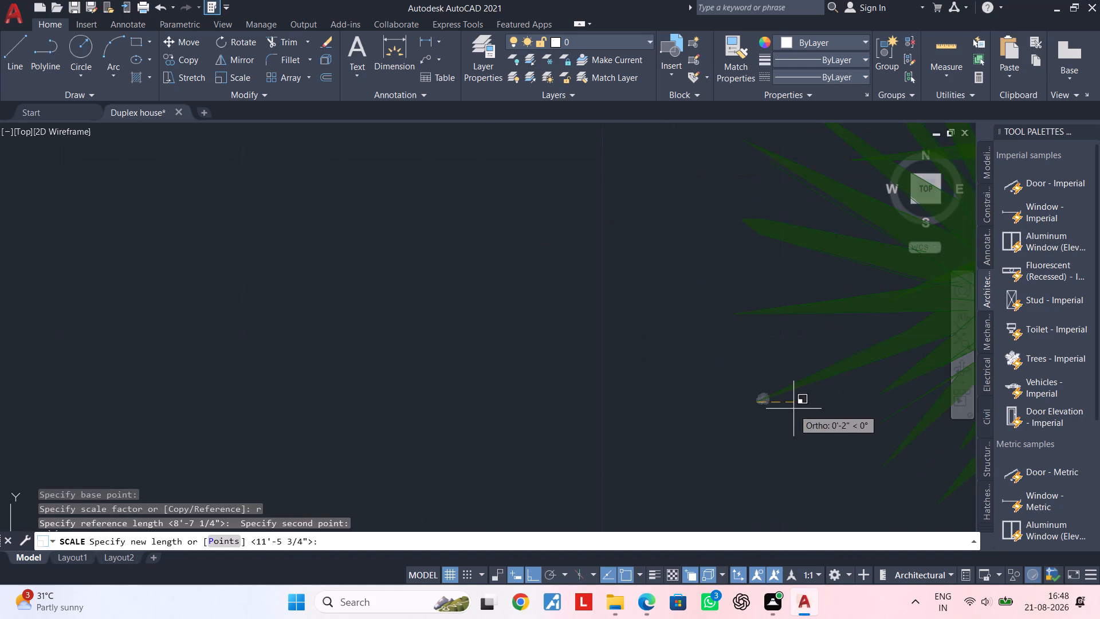
scroll(793, 409, "down", 11)
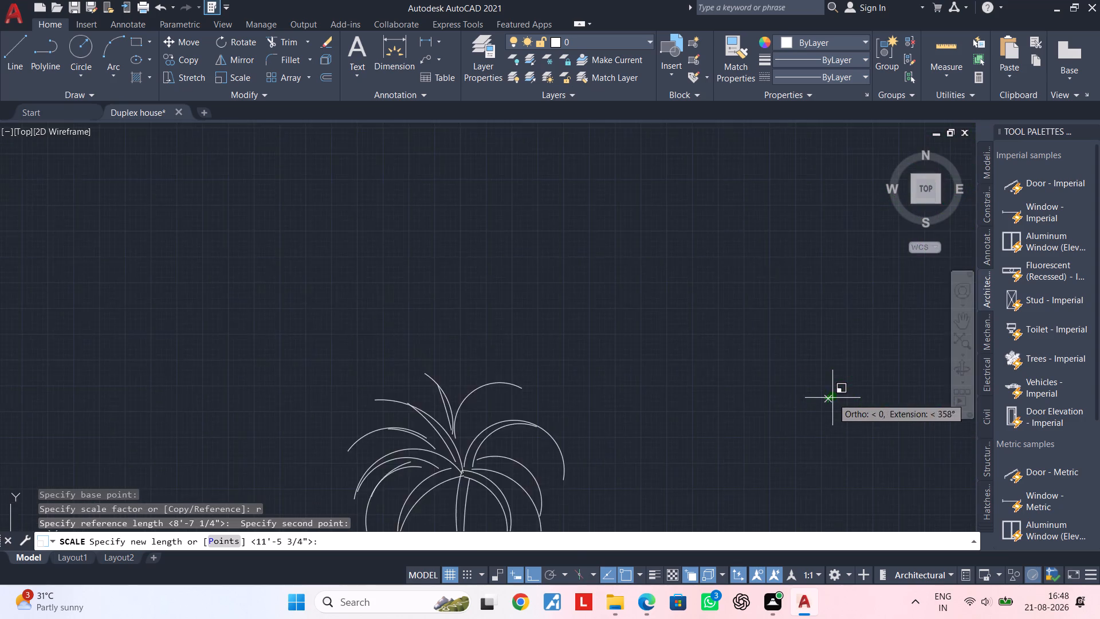
scroll(832, 398, "down", 2)
middle_click_drag(858, 403, 540, 398)
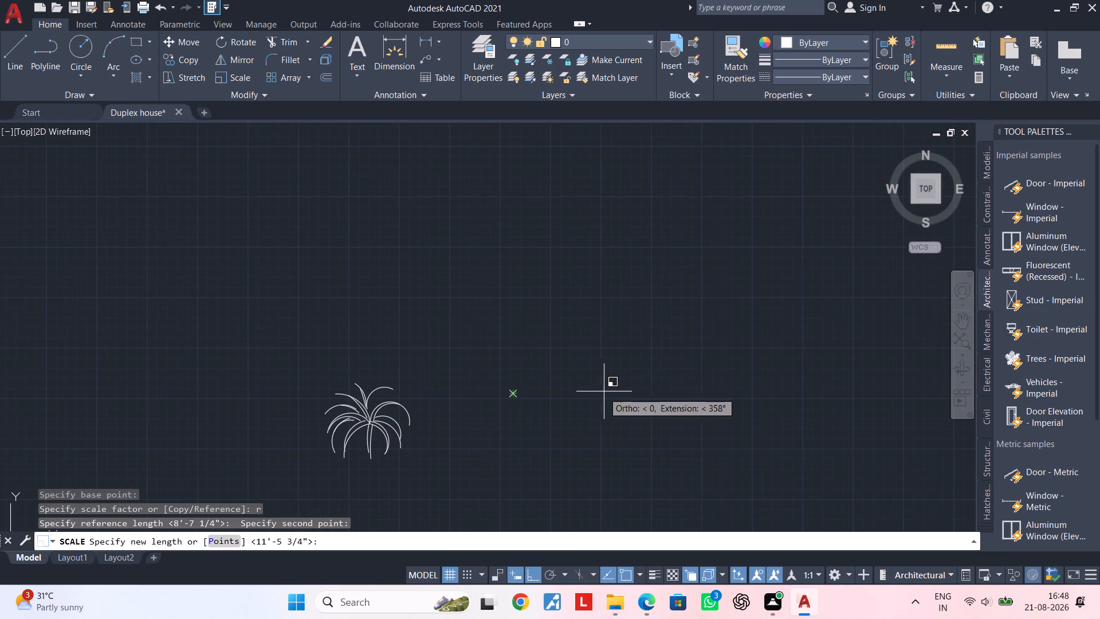
scroll(657, 379, "down", 4)
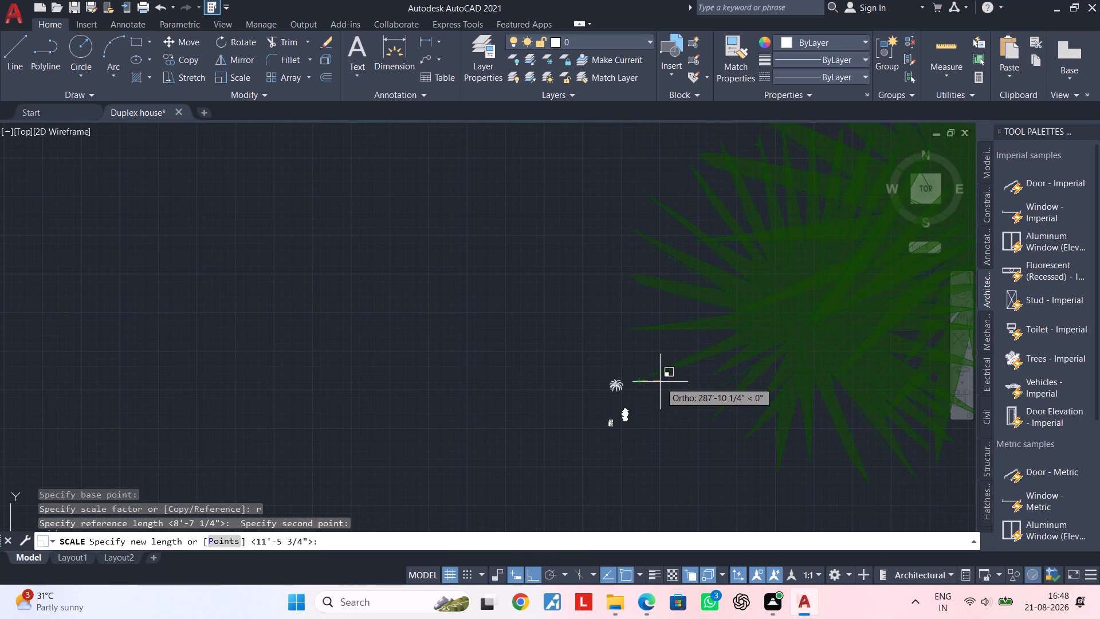
left_click(660, 382)
Move the enlarged fan-palm block horizontally back toward the house plan, so its leaves lie over the plan.
left_click(785, 366)
scroll(738, 414, "down", 3)
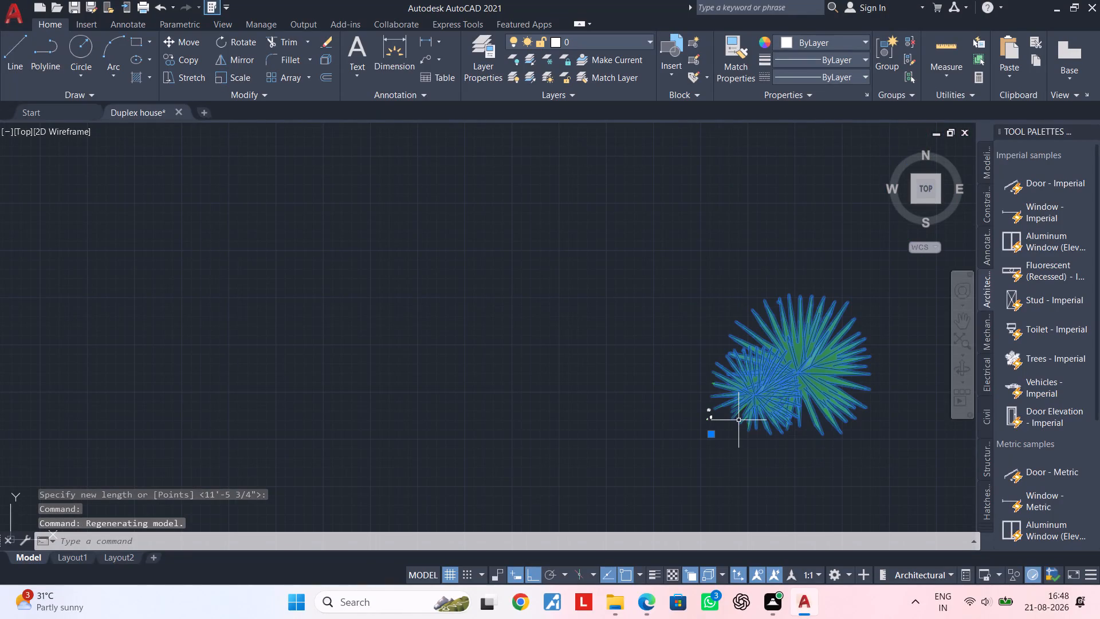
type("m")
key("space")
left_click(764, 397)
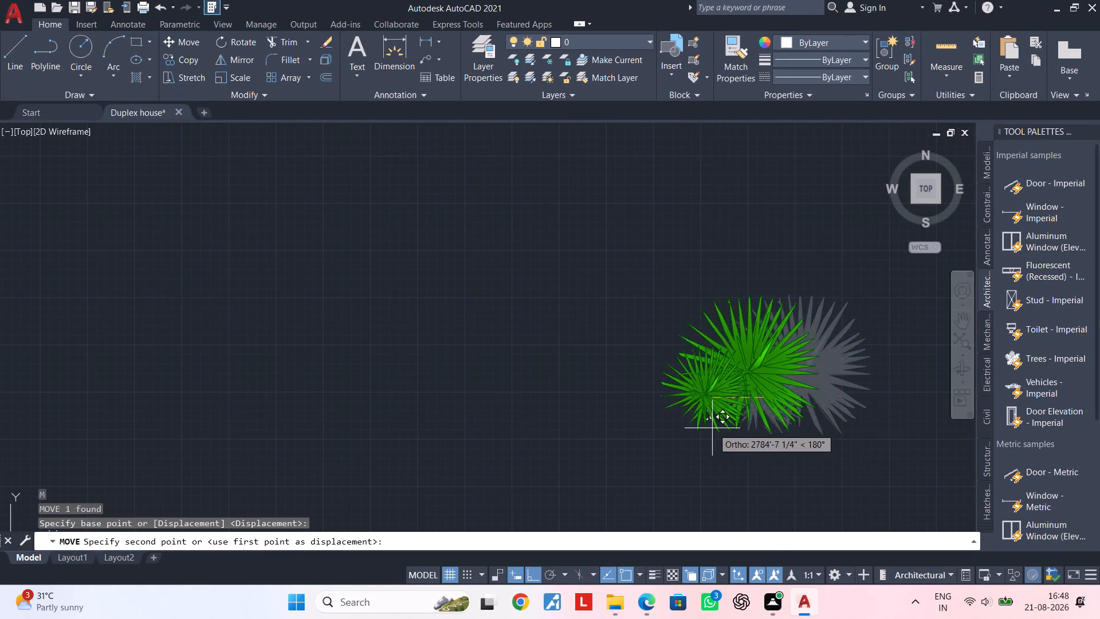
scroll(712, 428, "up", 4)
scroll(678, 372, "up", 4)
scroll(572, 388, "up", 3)
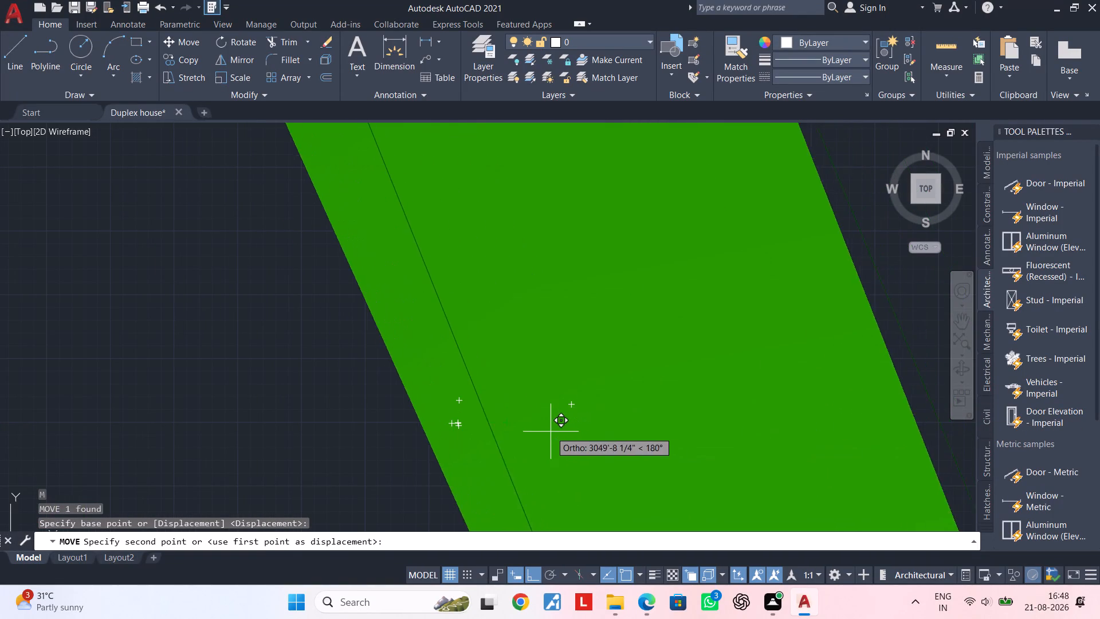
scroll(508, 415, "up", 4)
scroll(531, 403, "down", 3)
left_click(470, 405)
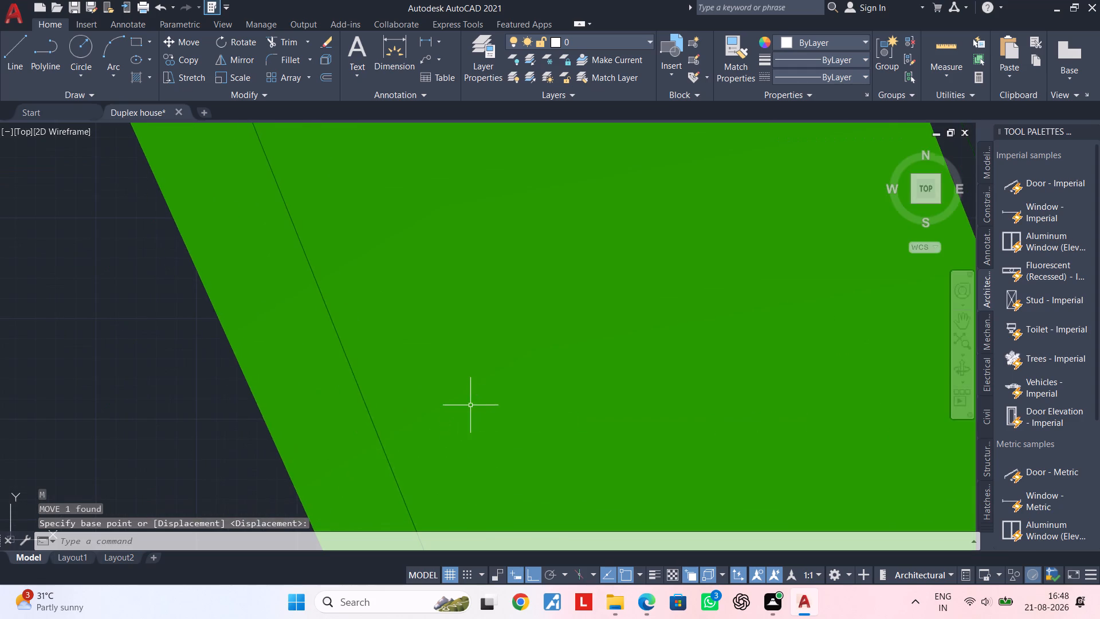
Rescale the fan-palm block from a base point on the leaf edge between the house plan and the flowering plant.
scroll(545, 403, "down", 6)
scroll(618, 401, "up", 3)
scroll(533, 387, "up", 3)
scroll(533, 388, "down", 2)
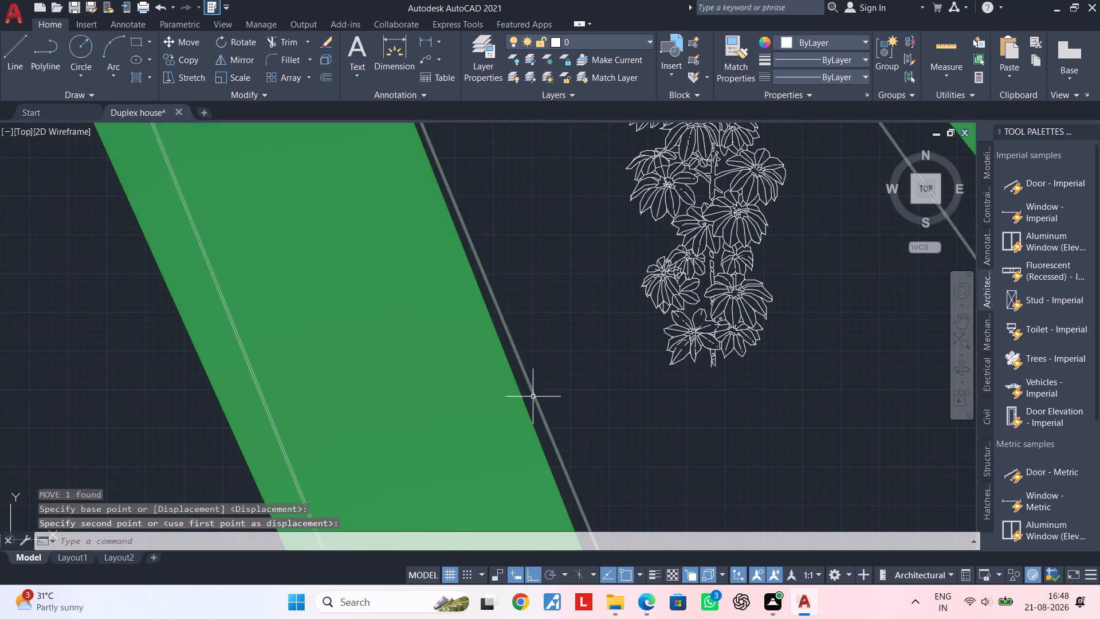
left_click(512, 408)
left_click(472, 414)
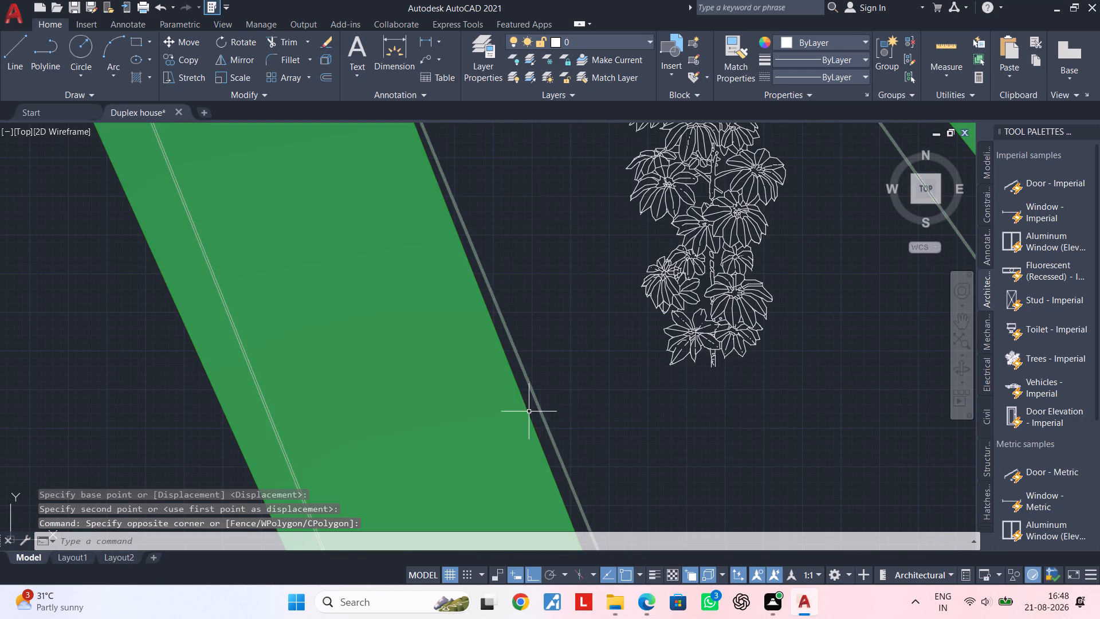
left_click(525, 412)
type("sc")
key("space")
left_click(525, 412)
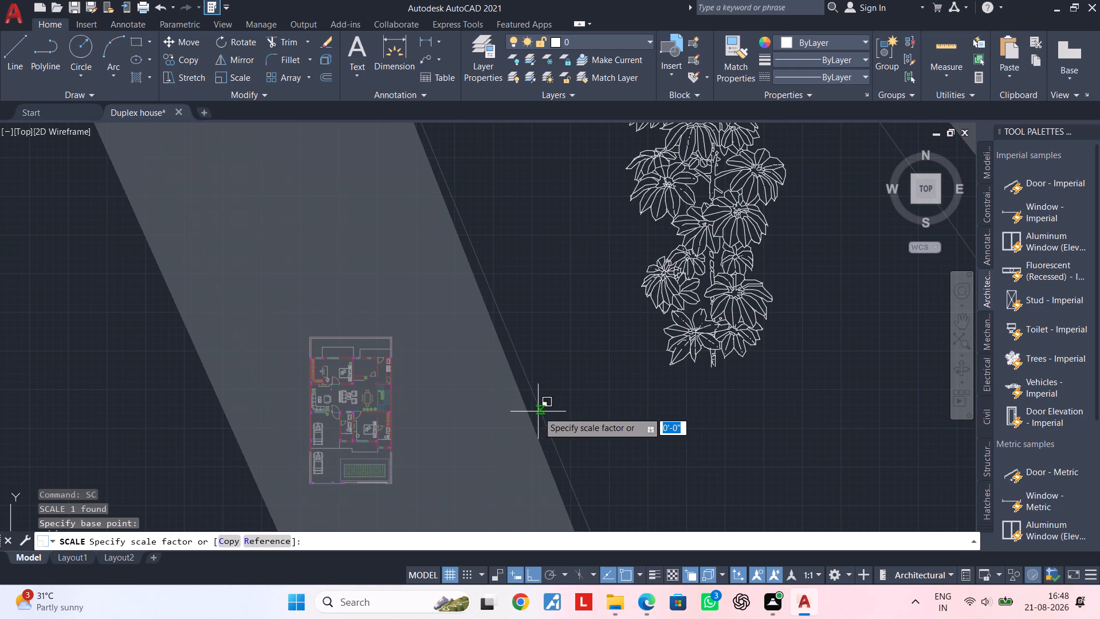
left_click(601, 412)
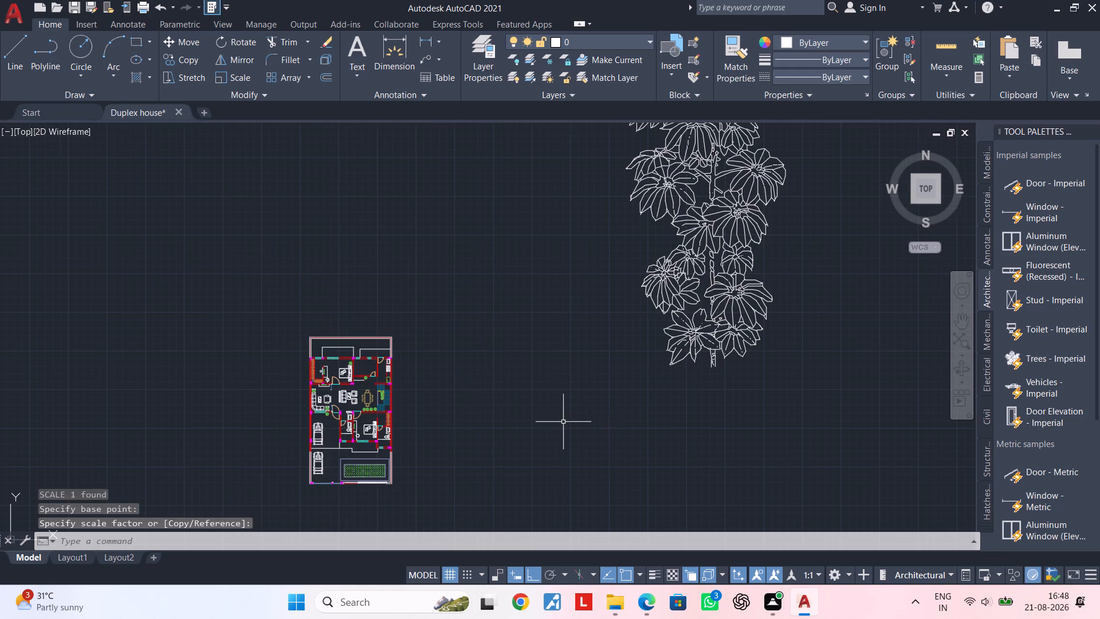
Search the areas around the house plan and the other plants for the rescaled fan-palm block.
scroll(563, 422, "down", 4)
scroll(591, 432, "up", 3)
left_click(465, 336)
left_click(639, 444)
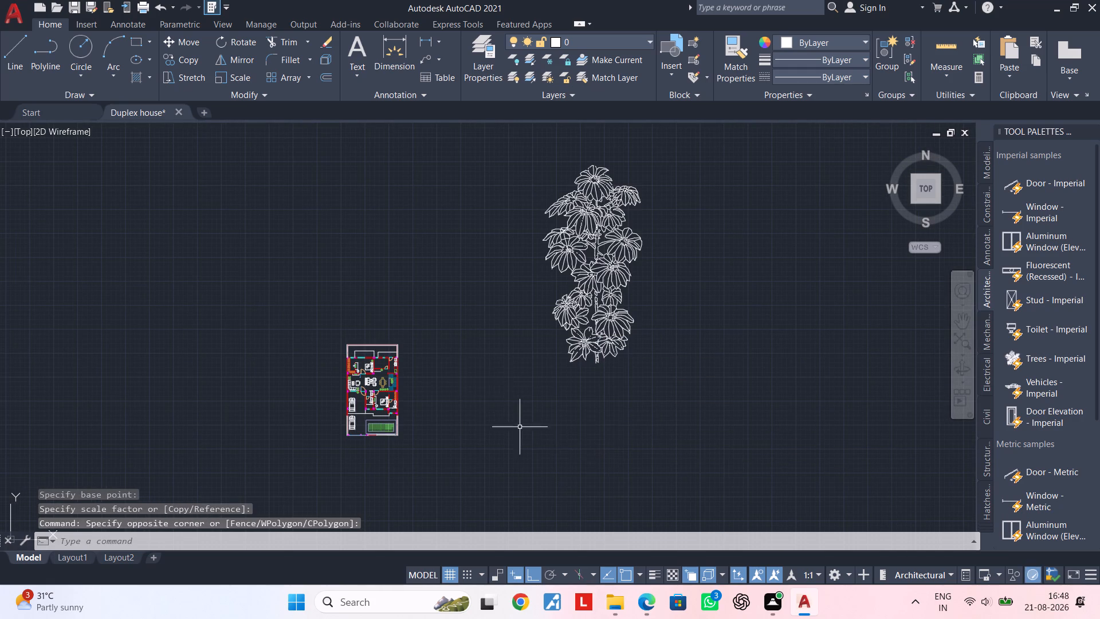
left_click(434, 337)
left_click_drag(663, 482, 670, 483)
scroll(727, 464, "down", 4)
middle_click_drag(793, 444, 447, 408)
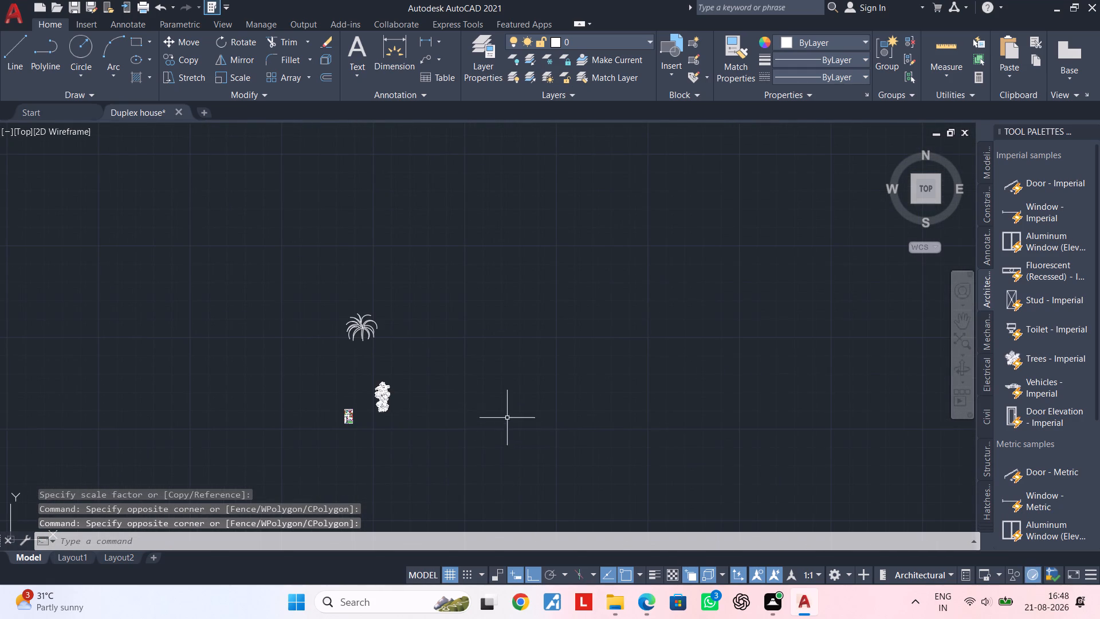
left_click(503, 433)
left_click(336, 306)
key("Escape")
key("Escape")
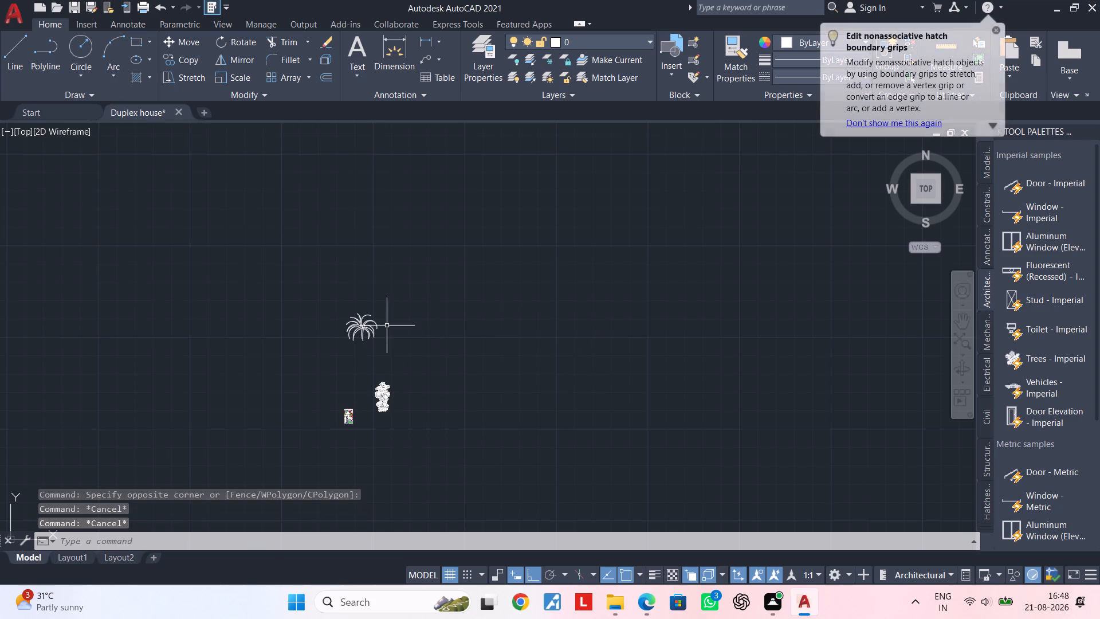
Move the long-leaf plant block straight down about 520 feet, over the lawn end of the house plan.
scroll(351, 320, "up", 2)
left_click(359, 327)
key("m")
key("space")
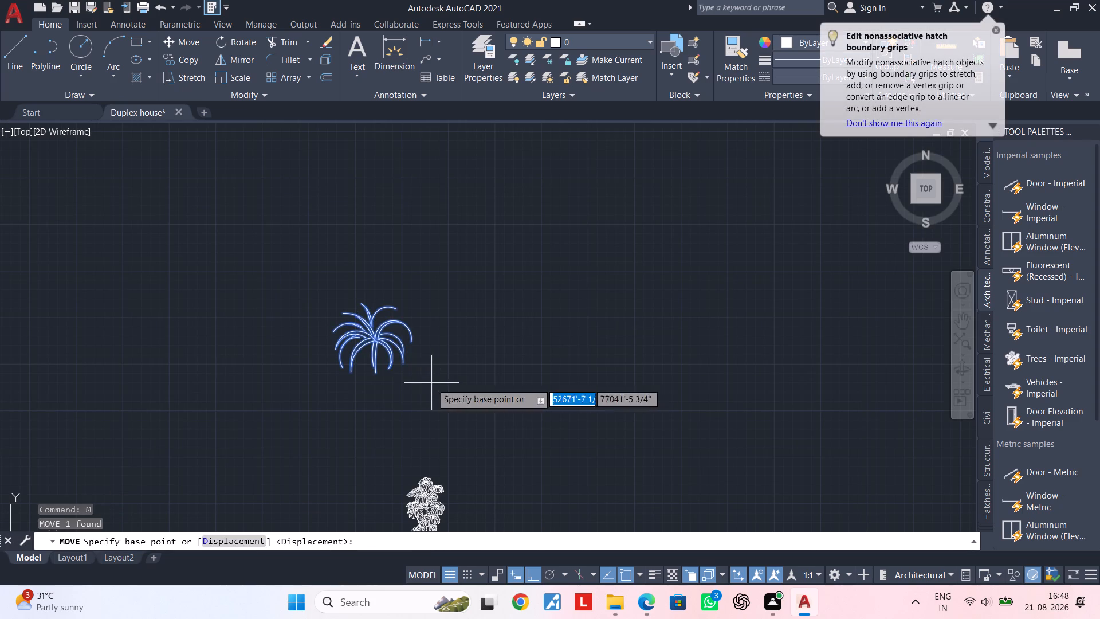
left_click_drag(374, 345, 374, 356)
scroll(372, 492, "down", 2)
middle_click_drag(370, 450, 440, 232)
scroll(420, 326, "up", 2)
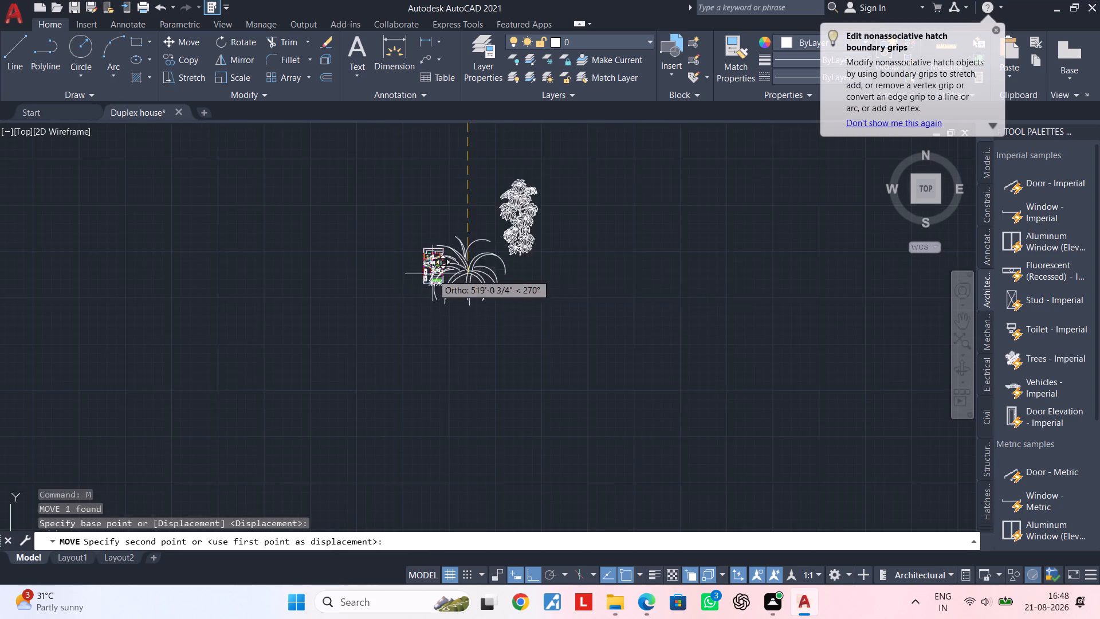
scroll(433, 273, "up", 9)
left_click(423, 307)
key("Escape")
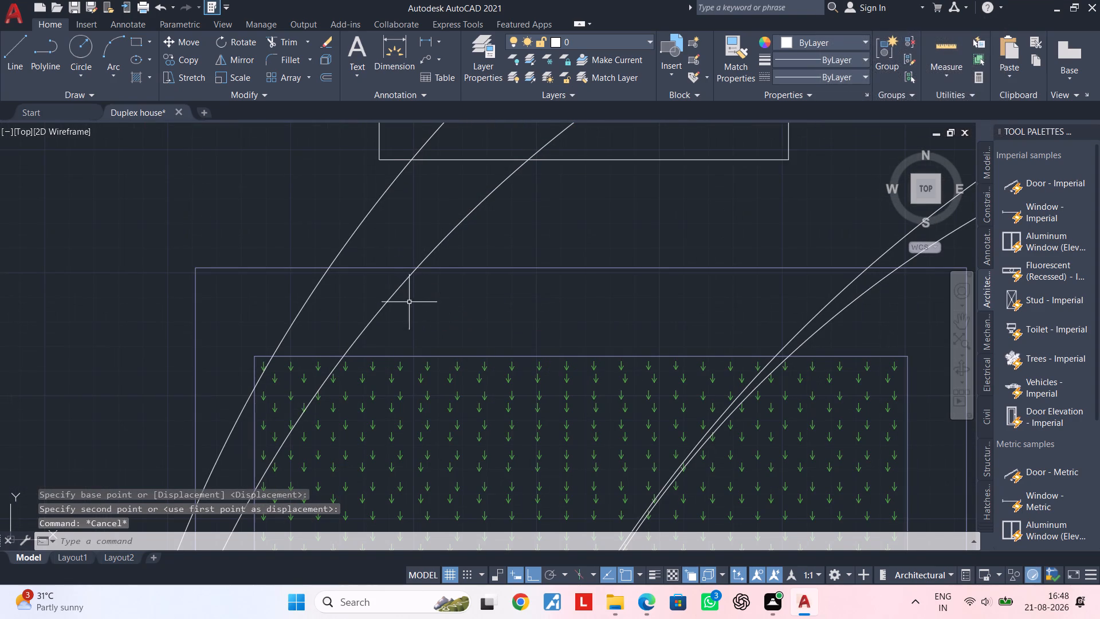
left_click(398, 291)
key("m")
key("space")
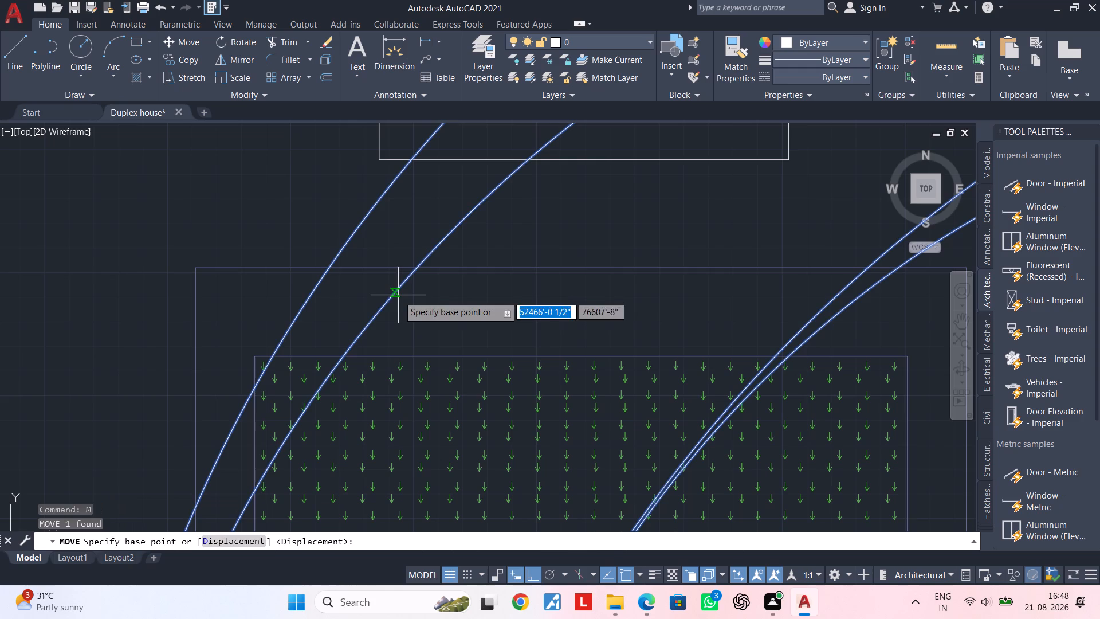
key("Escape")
Scale the long-leaf plant block down to a small plant at the strip above the house plan's lawn hatch.
left_click(395, 288)
type("sc")
key("space")
left_click(399, 293)
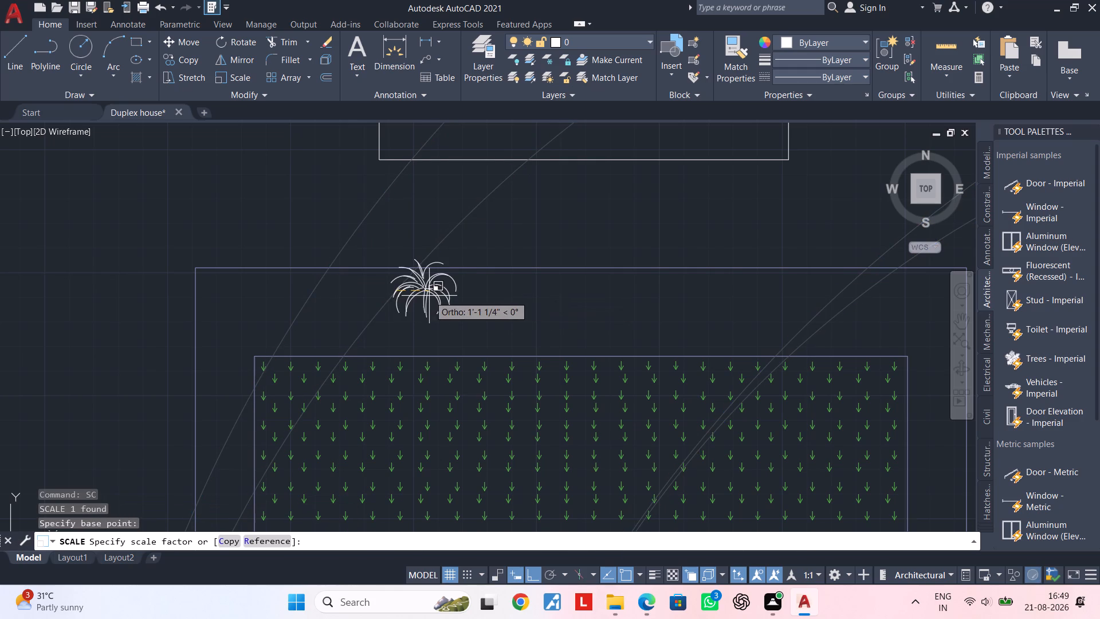
left_click(419, 296)
Browse the previews of the drawing's block definitions, starting from the long-leaf plant, and leave without opening any for editing.
scroll(424, 296, "up", 3)
middle_click_drag(426, 303, 407, 338)
double_click(387, 310)
scroll(399, 311, "down", 3)
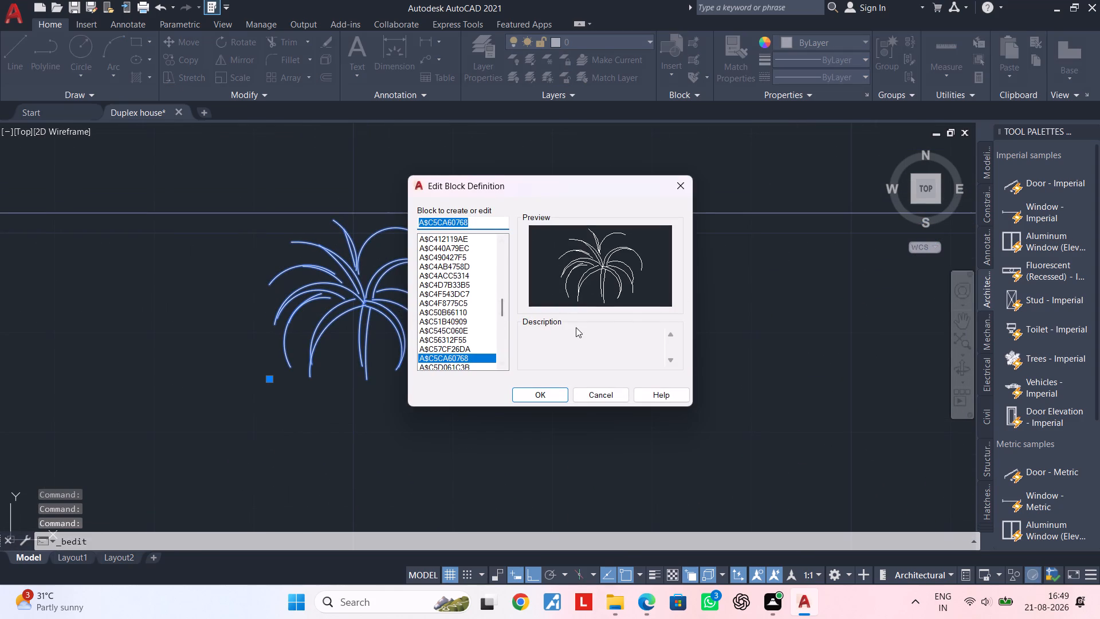
left_click(452, 235)
left_click(457, 243)
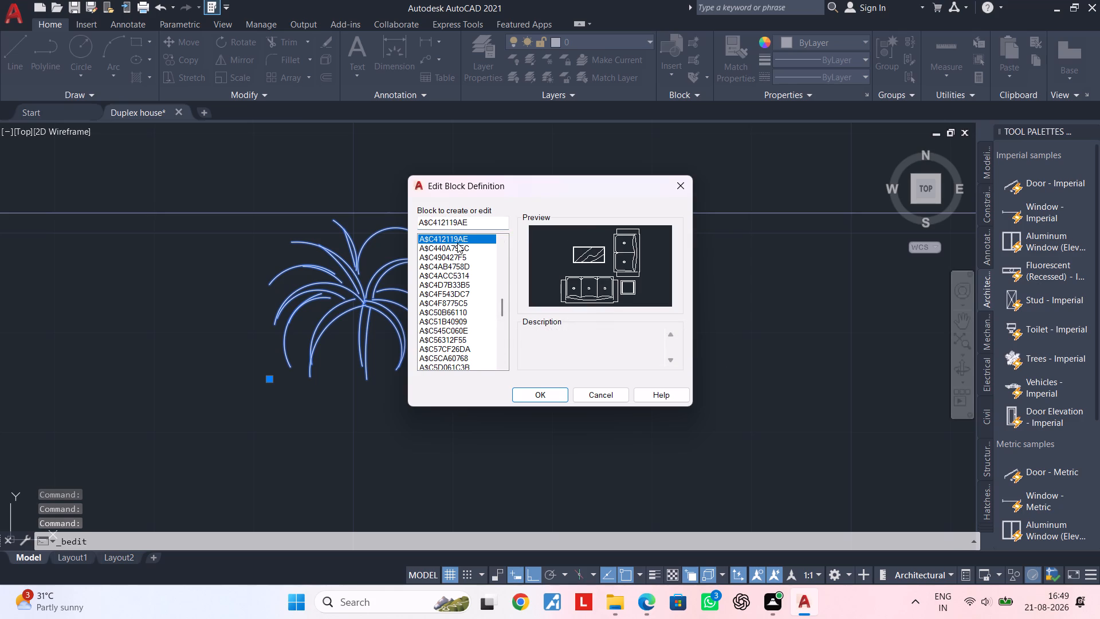
left_click(457, 250)
left_click_drag(461, 263, 463, 272)
left_click(462, 276)
left_click(458, 304)
left_click(459, 313)
left_click(459, 320)
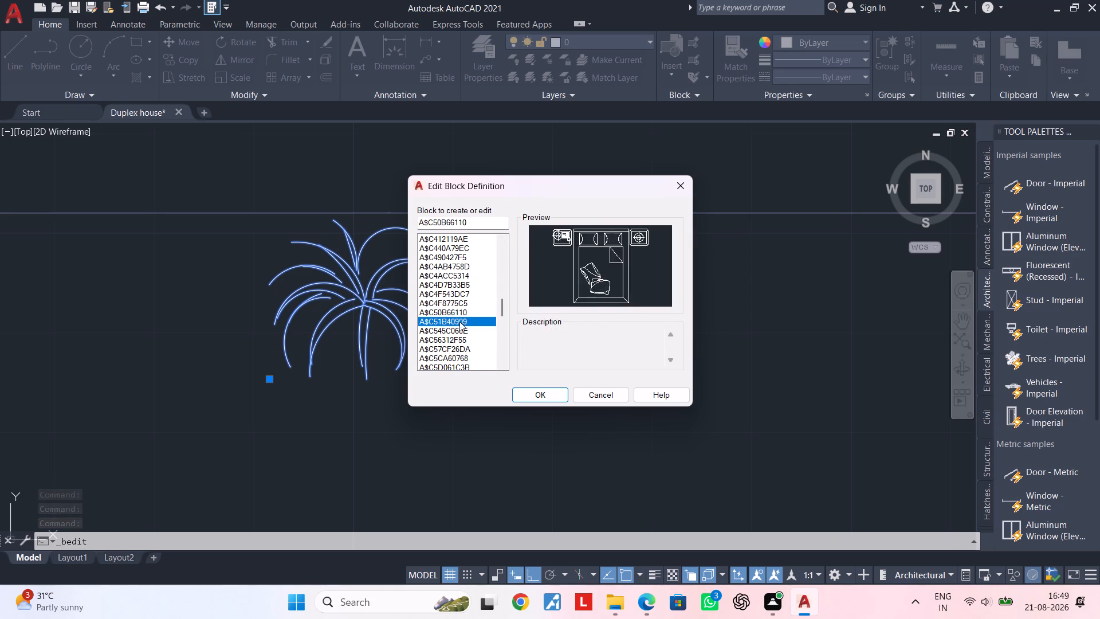
left_click(459, 326)
left_click(459, 330)
left_click(459, 335)
scroll(459, 338, "down", 3)
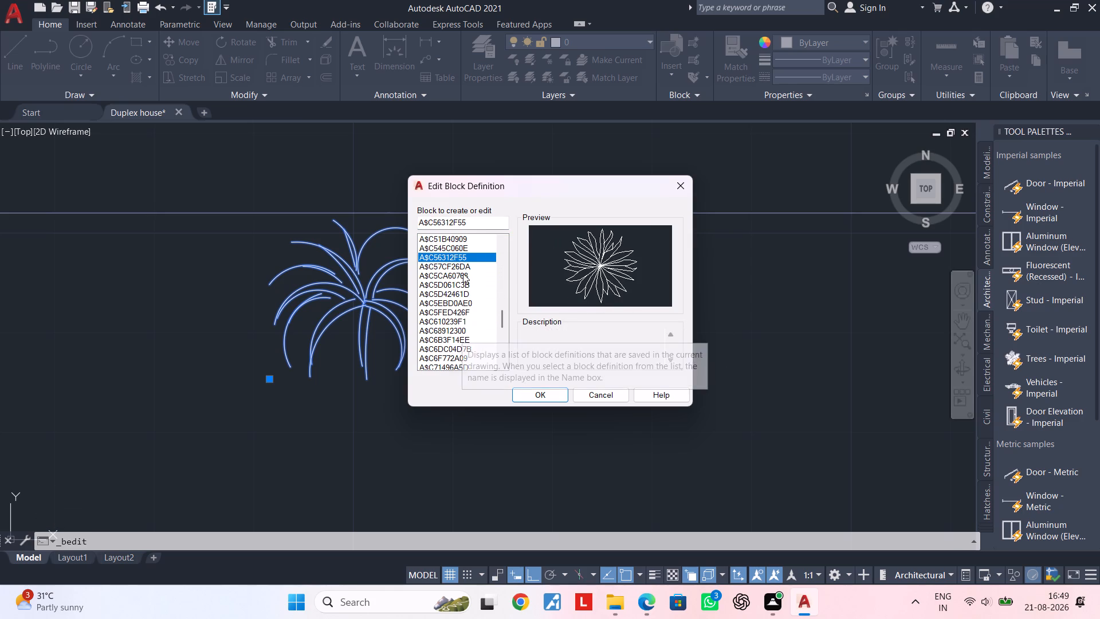
left_click(461, 256)
double_click(466, 272)
left_click(468, 277)
left_click_drag(466, 288, 466, 294)
left_click(466, 295)
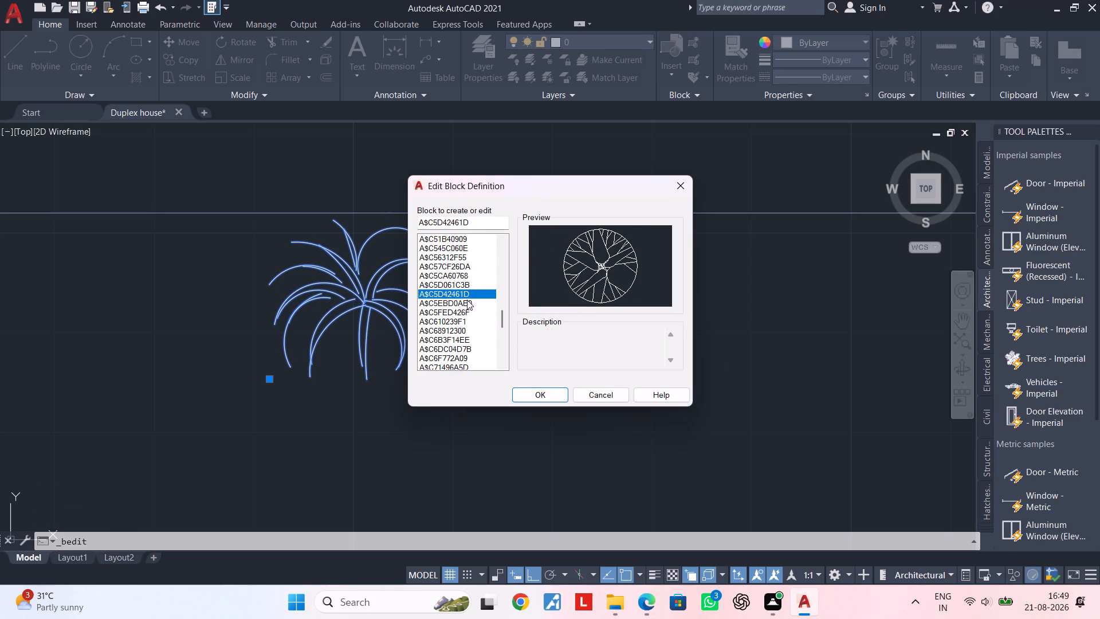
left_click(467, 300)
left_click(466, 308)
left_click(466, 313)
left_click(467, 318)
left_click(469, 324)
left_click(468, 328)
left_click(469, 334)
left_click(469, 342)
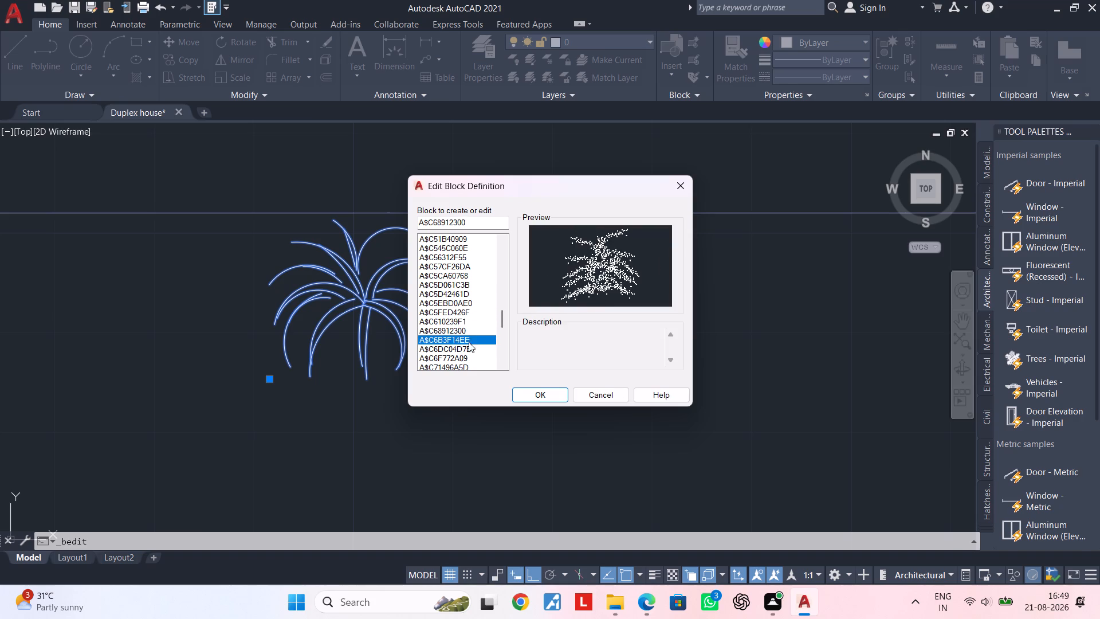
scroll(472, 345, "down", 2)
left_click(465, 305)
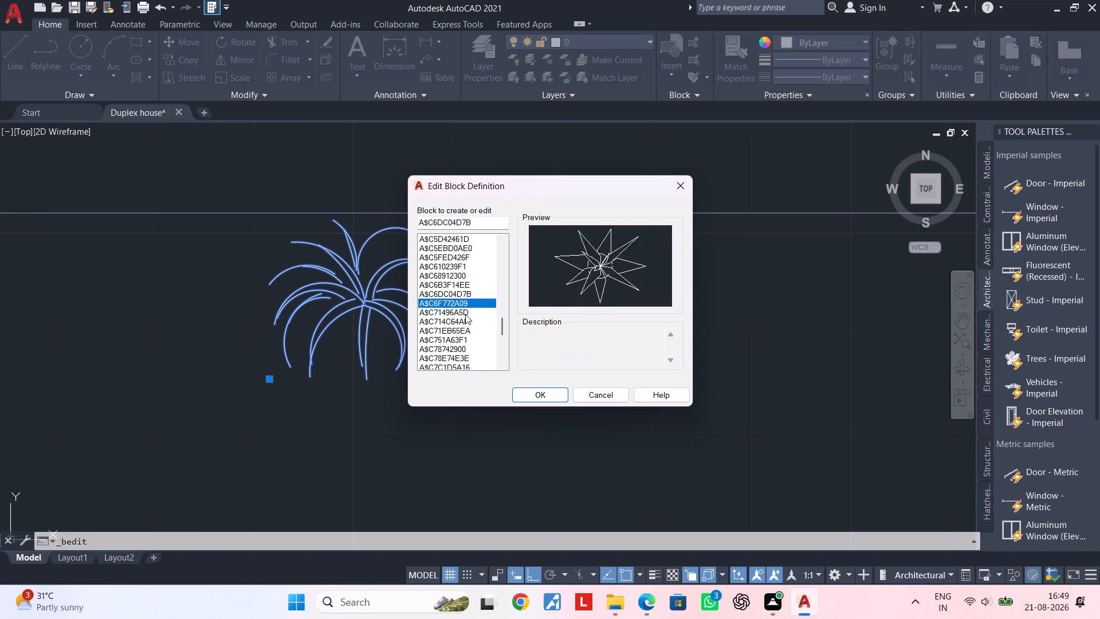
left_click(465, 314)
left_click(461, 326)
left_click(461, 339)
left_click(459, 352)
scroll(461, 358, "down", 2)
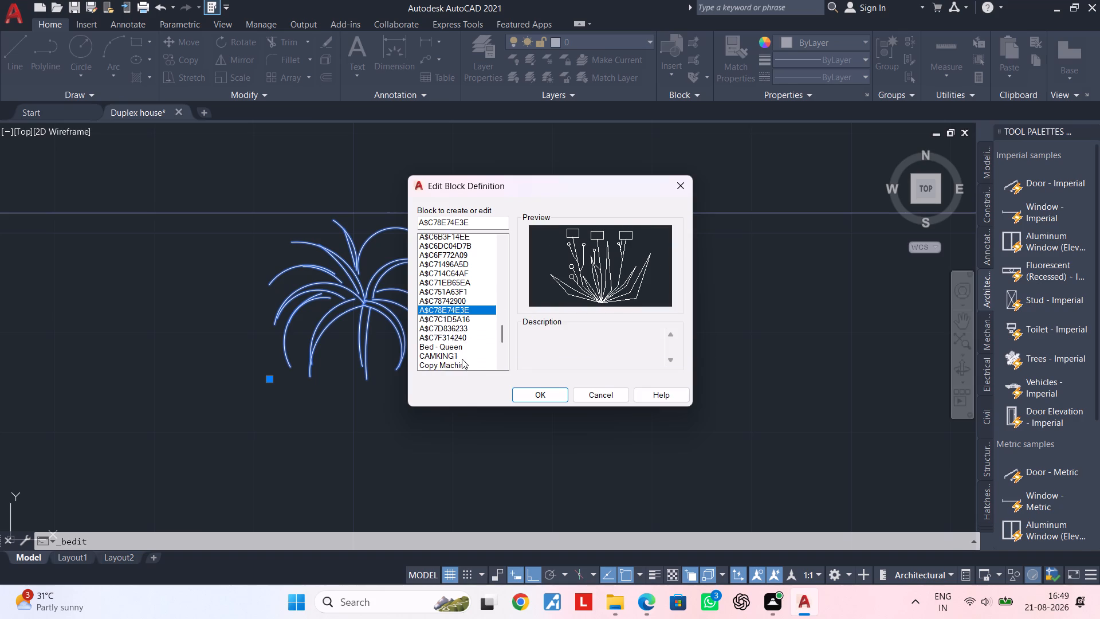
left_click(453, 307)
left_click(449, 326)
left_click(451, 340)
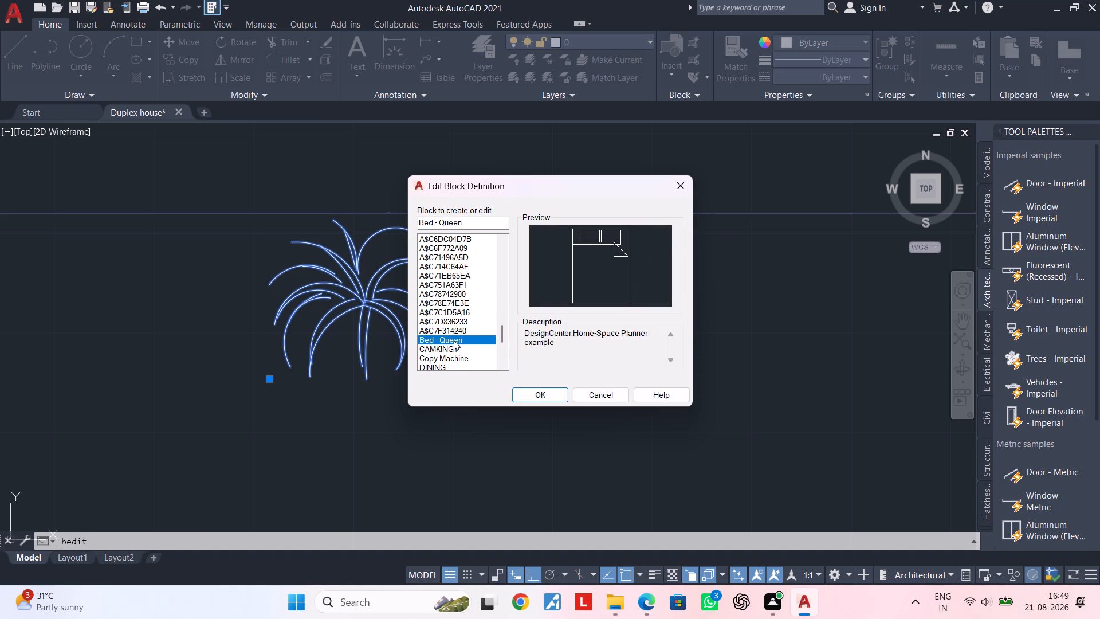
left_click(454, 348)
left_click(455, 356)
scroll(457, 358, "down", 4)
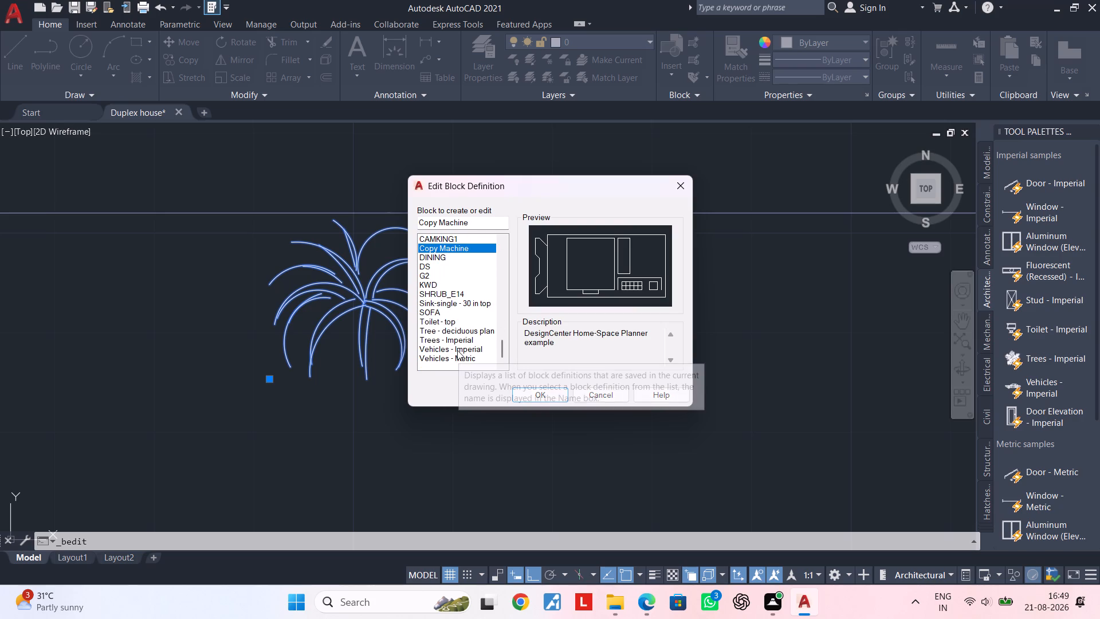
scroll(457, 350, "down", 3)
left_click(690, 188)
scroll(504, 351, "down", 2)
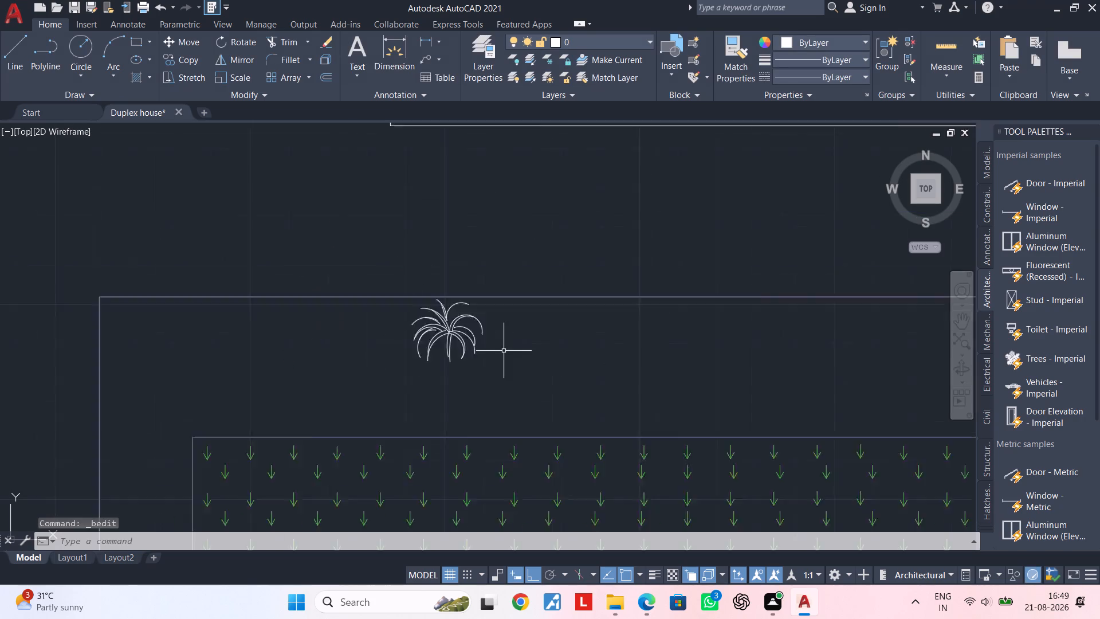
Explode the long-leaf plant block above the lawn hatch into its separate leaf lines.
scroll(504, 351, "down", 2)
middle_click_drag(590, 317, 647, 286)
scroll(586, 319, "up", 1)
middle_click_drag(548, 322, 577, 316)
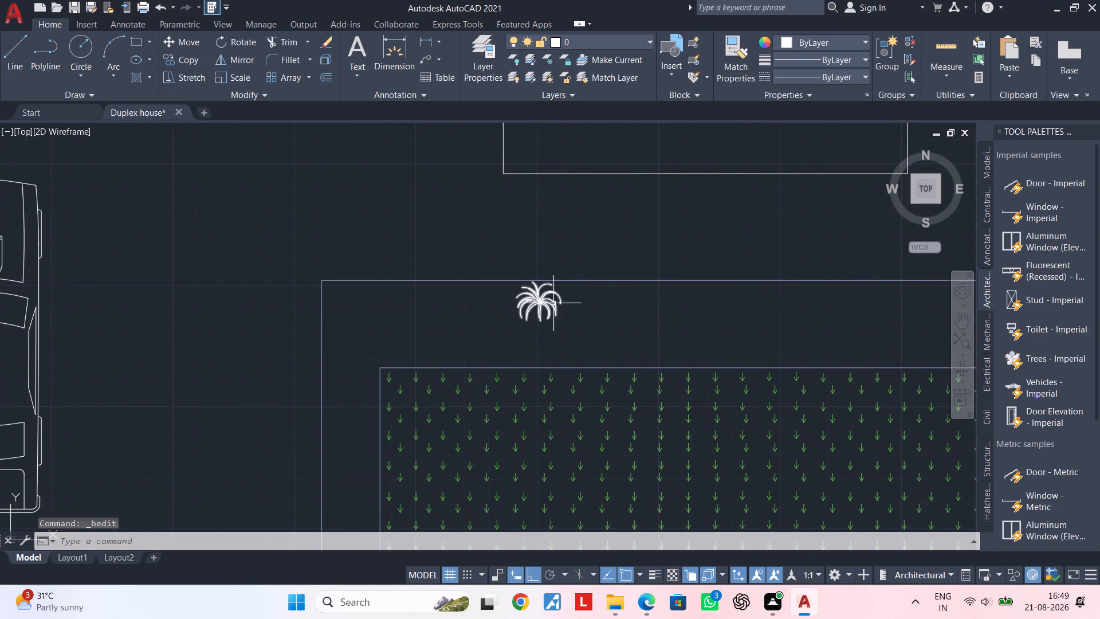
left_click(553, 303)
scroll(553, 303, "up", 3)
type("x")
key("space")
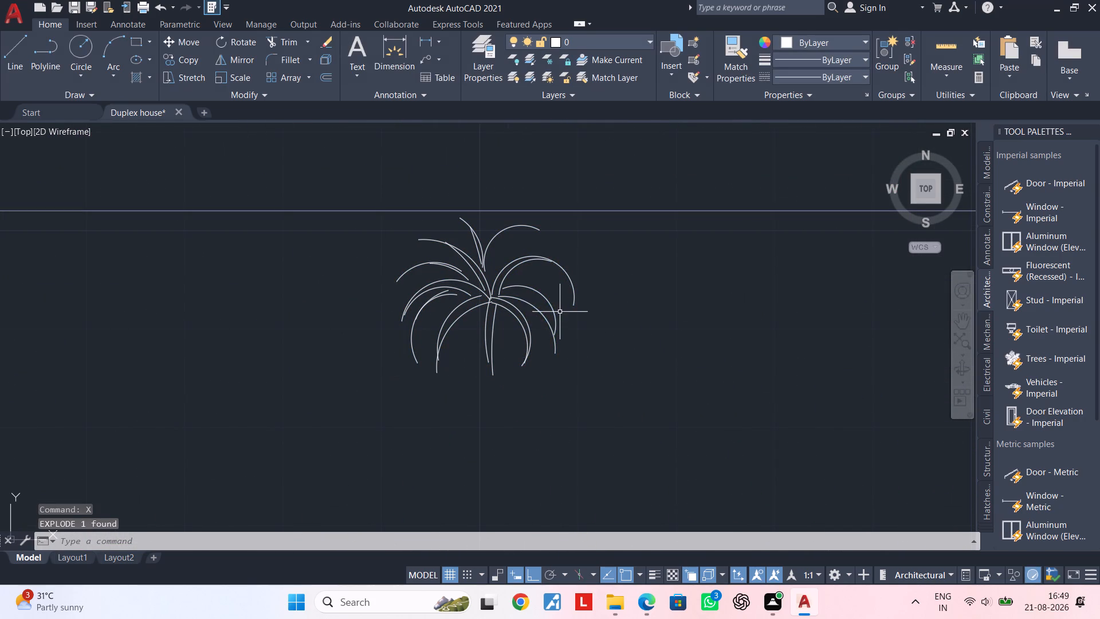
Set the current object colour to dark green 19,103,52.
left_click(856, 38)
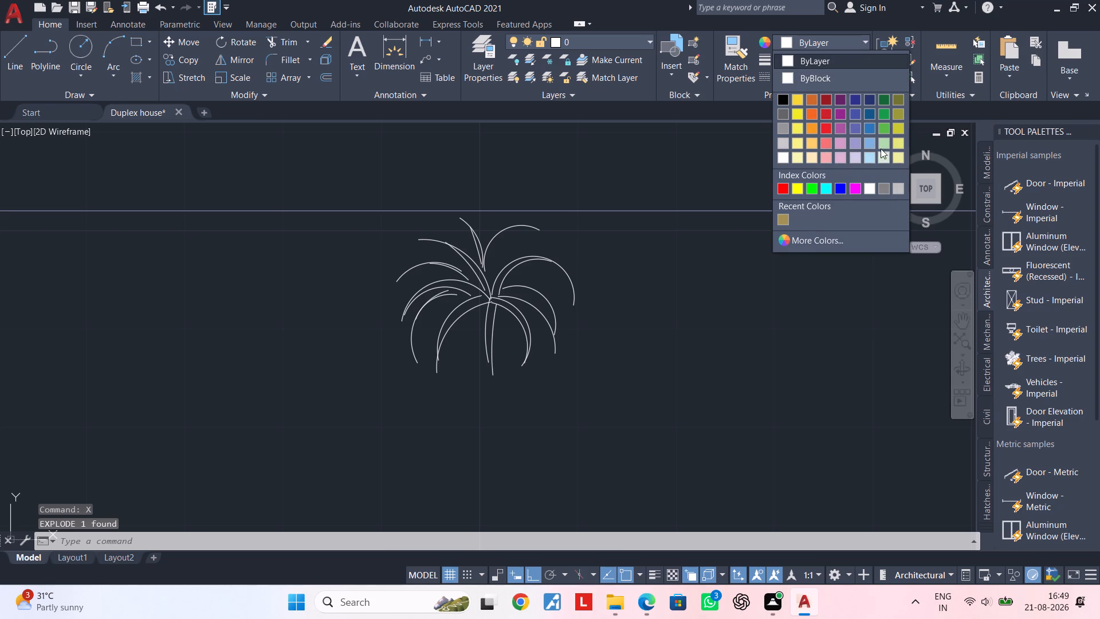
left_click(886, 103)
Recolour all the exploded long-leaf plant's lines green 19,155,72.
left_click(656, 224)
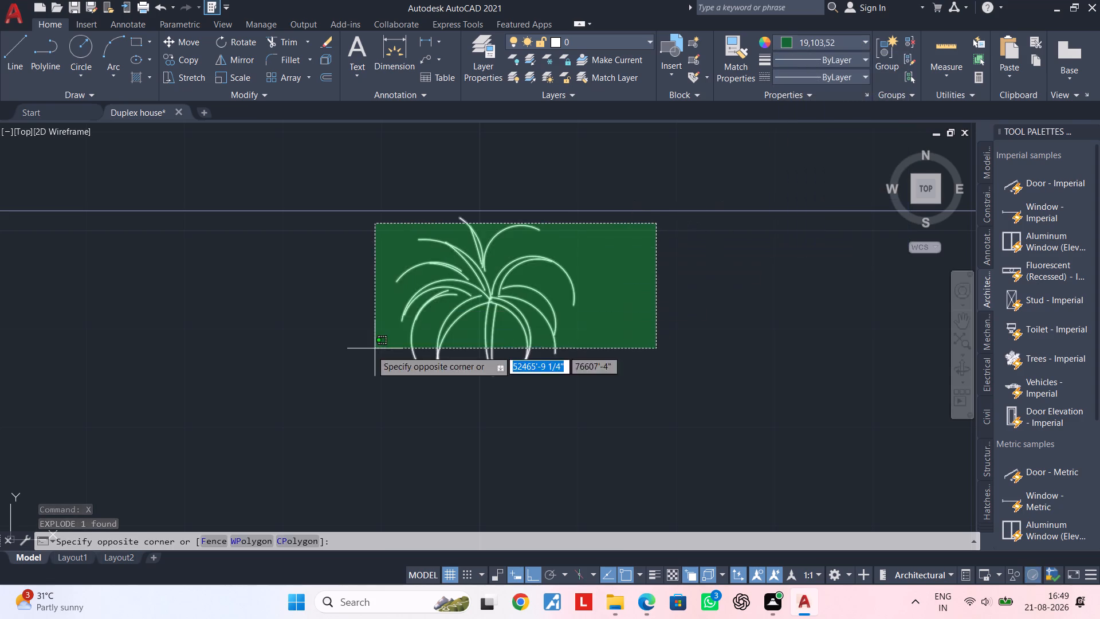
left_click(364, 352)
left_click(858, 43)
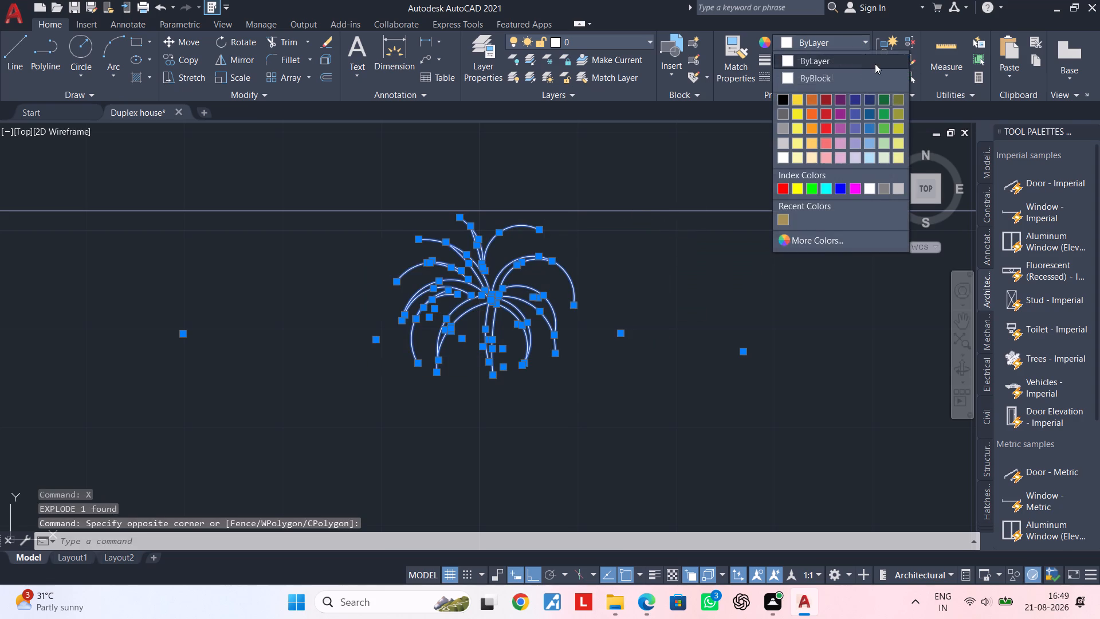
left_click(886, 110)
key("Escape")
key("Escape")
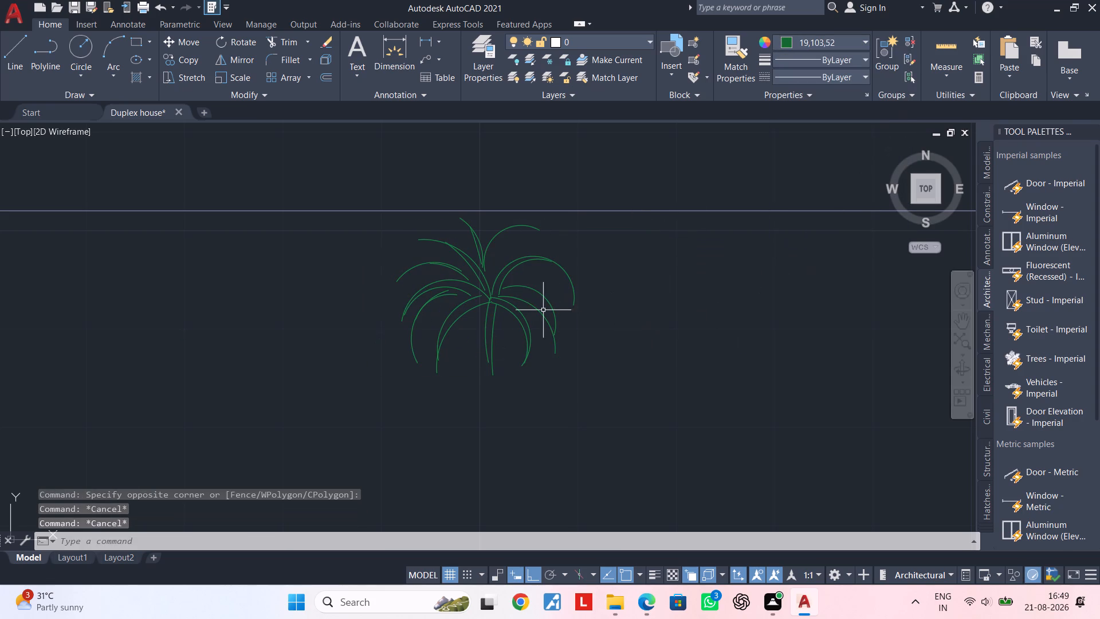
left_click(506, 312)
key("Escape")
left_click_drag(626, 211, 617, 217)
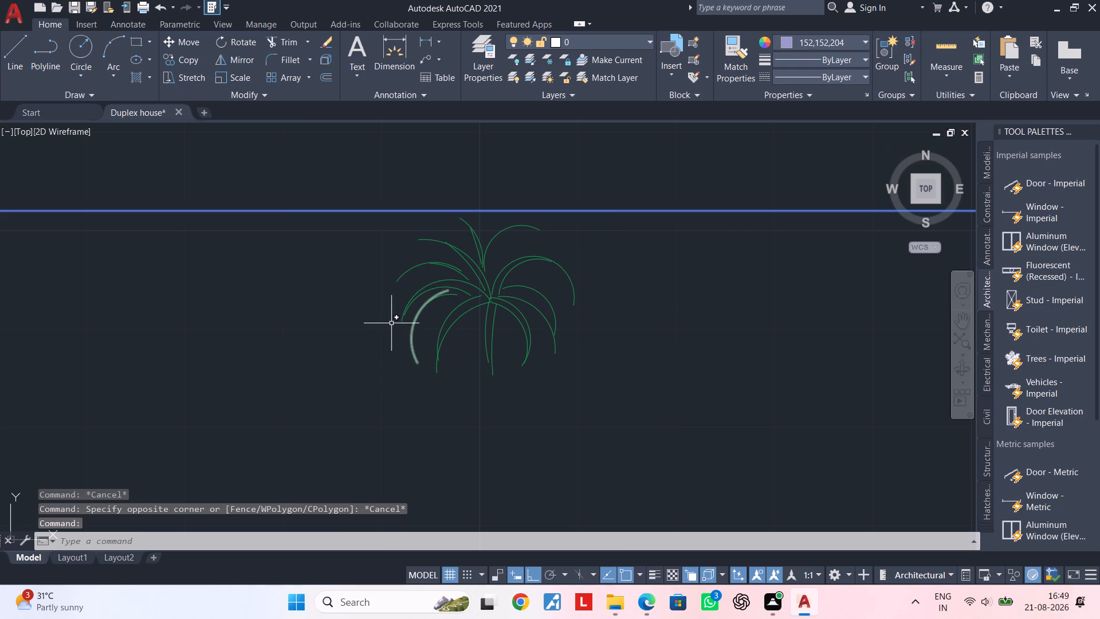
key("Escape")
Define all the green plant lines as a new block named tree, in millimetres and converted to a block in place.
left_click(399, 234)
left_click(626, 391)
left_click(639, 280)
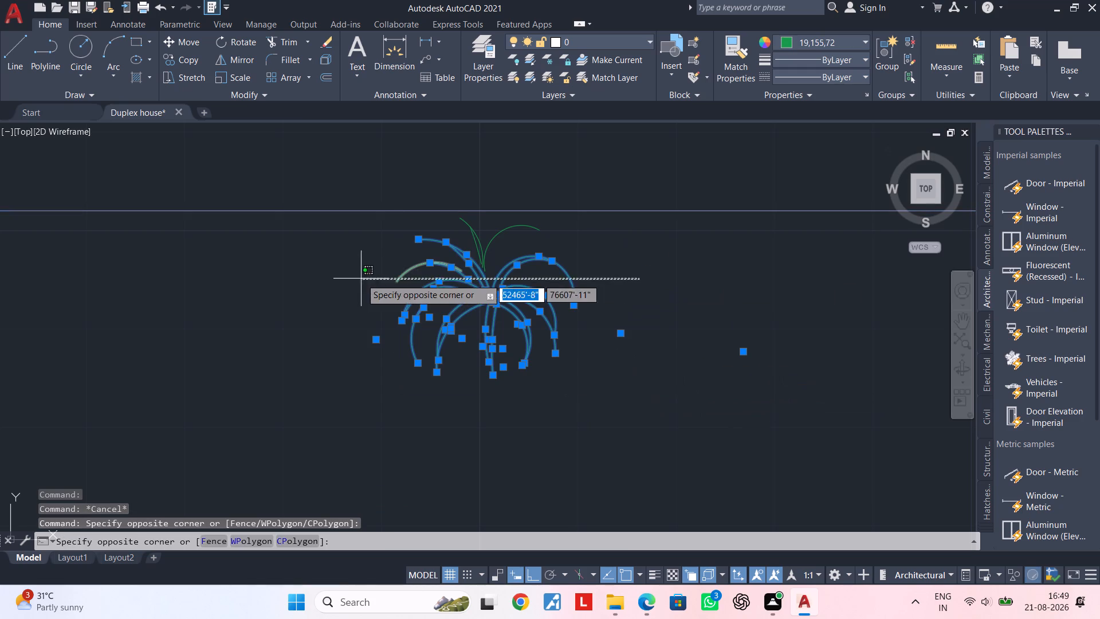
left_click(343, 283)
left_click(591, 249)
left_click(423, 240)
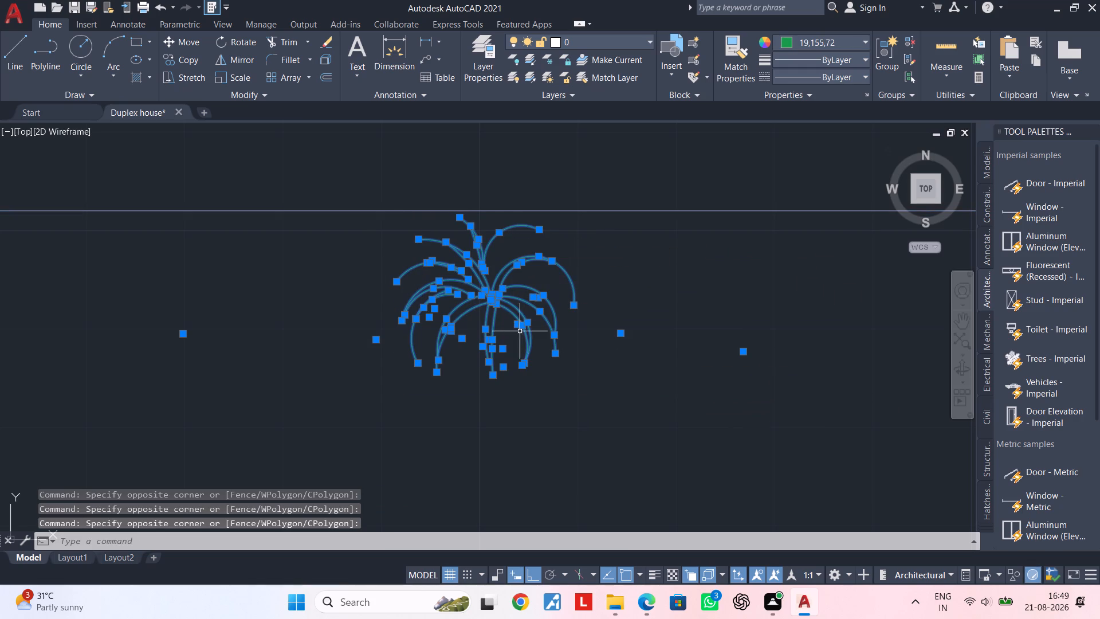
type("b")
key("space")
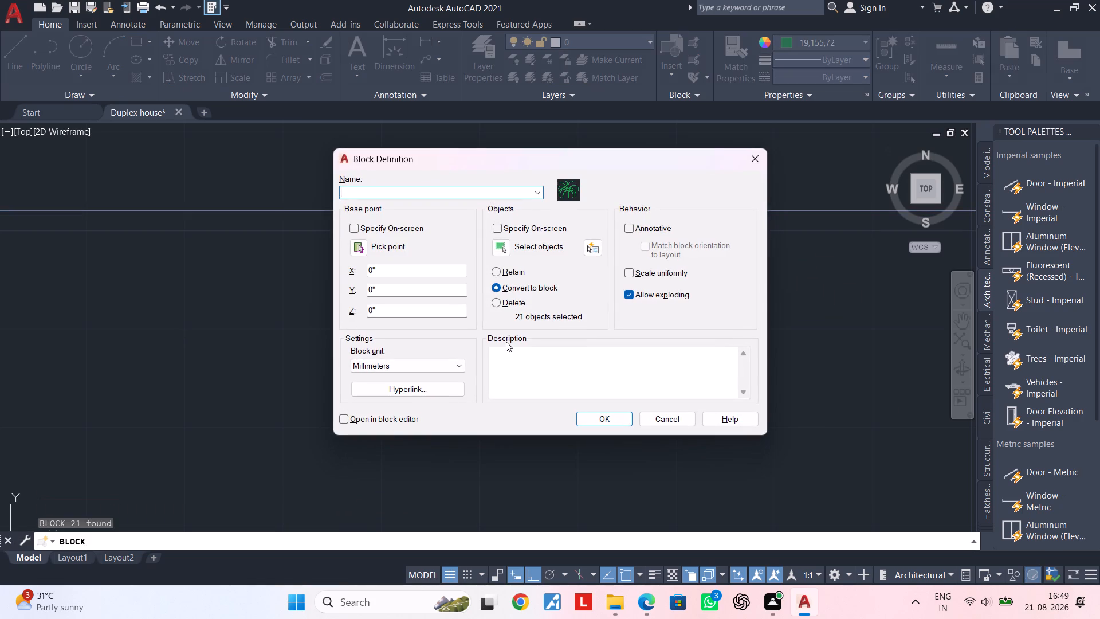
type("tree")
left_click(610, 418)
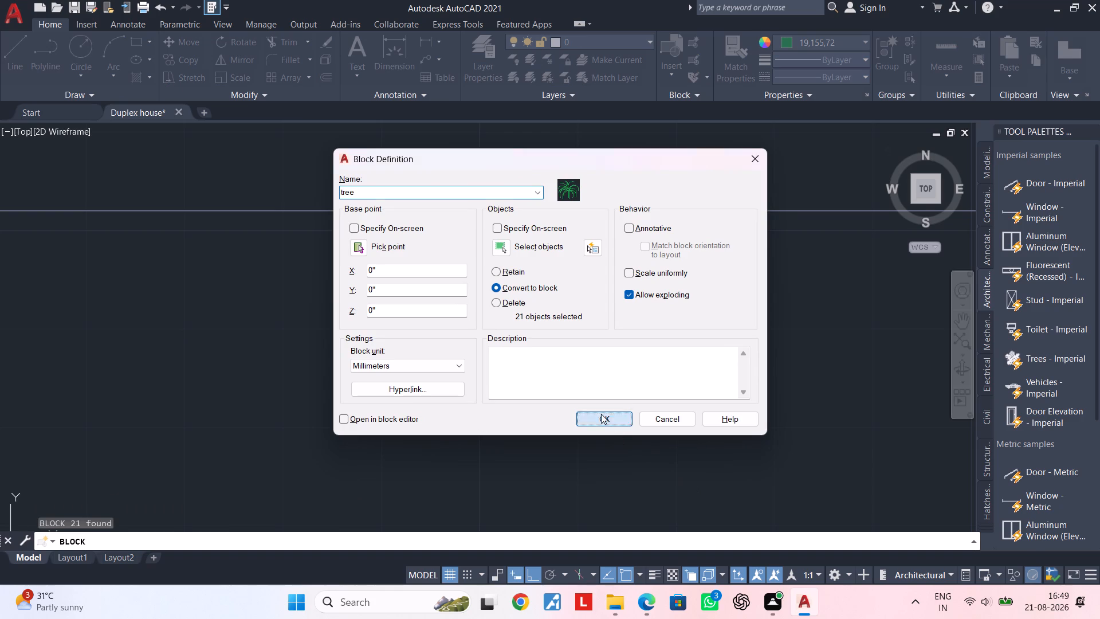
Move the tree block horizontally to the upper-left corner area of the lawn border, using the stem's lower end as base point.
left_click(491, 307)
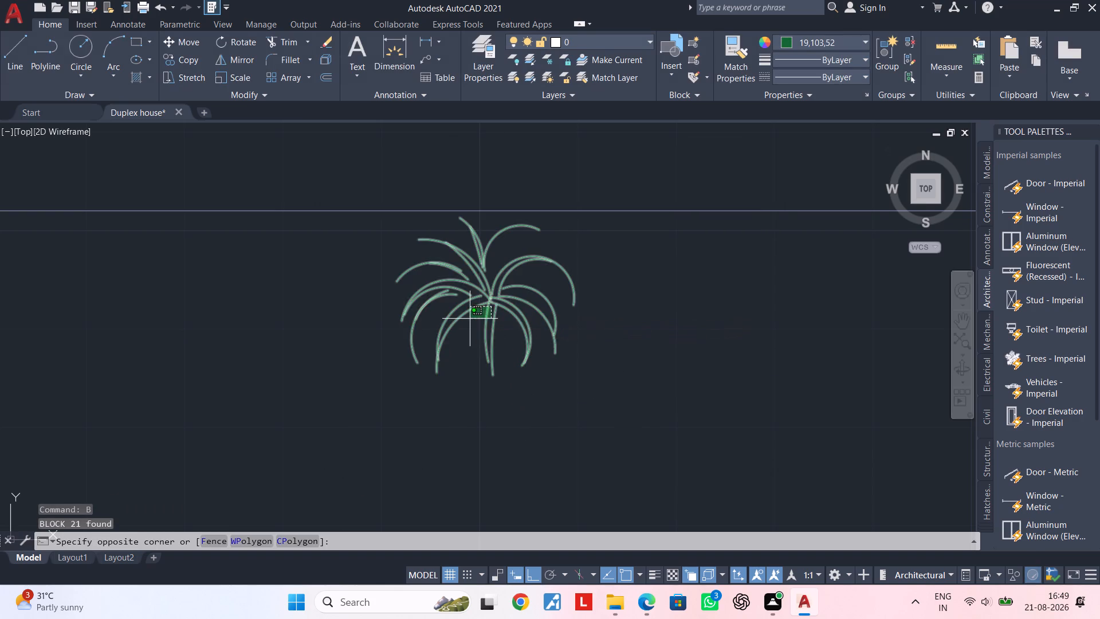
left_click(470, 319)
key("m")
key("space")
left_click(493, 379)
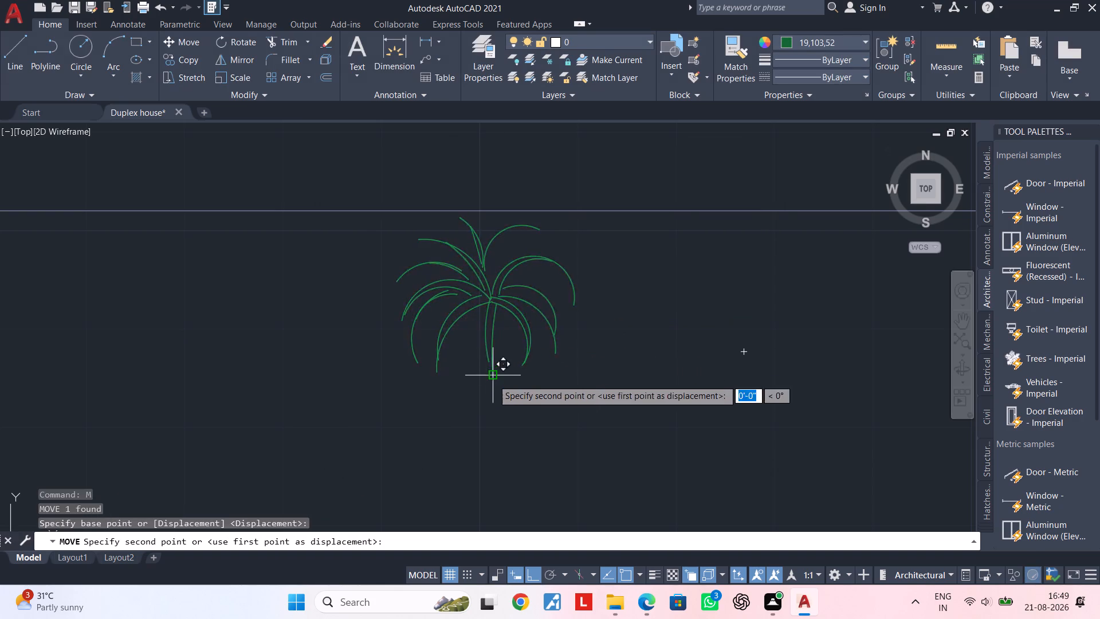
scroll(376, 475, "down", 4)
middle_click_drag(403, 437, 498, 318)
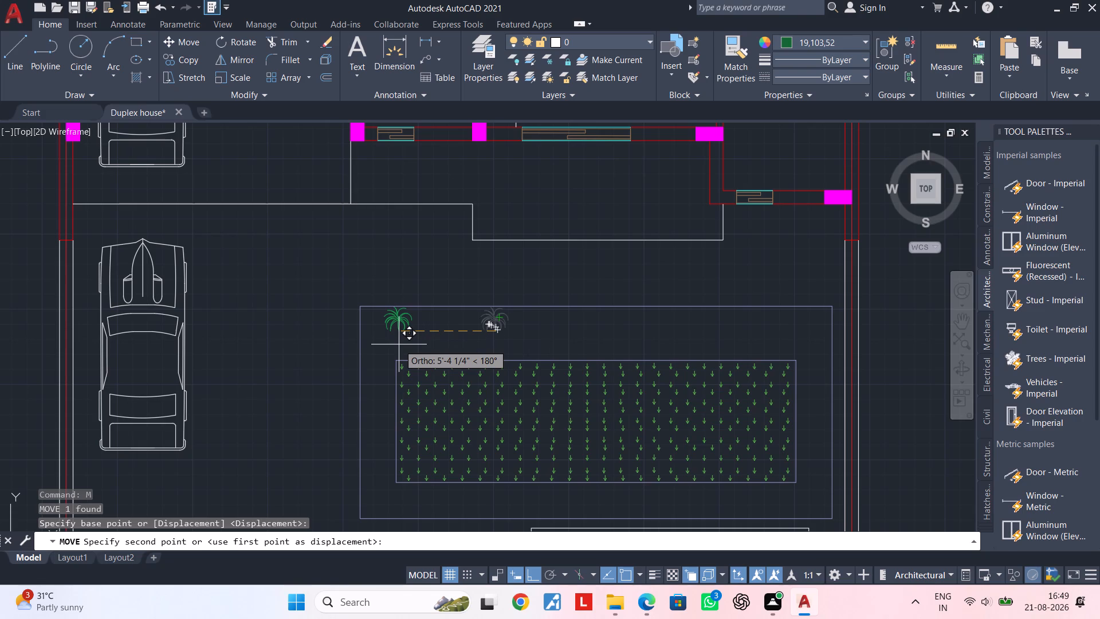
left_click(388, 345)
Scale the tree block up to about twice its size from the lower end of its stem.
scroll(391, 328, "up", 3)
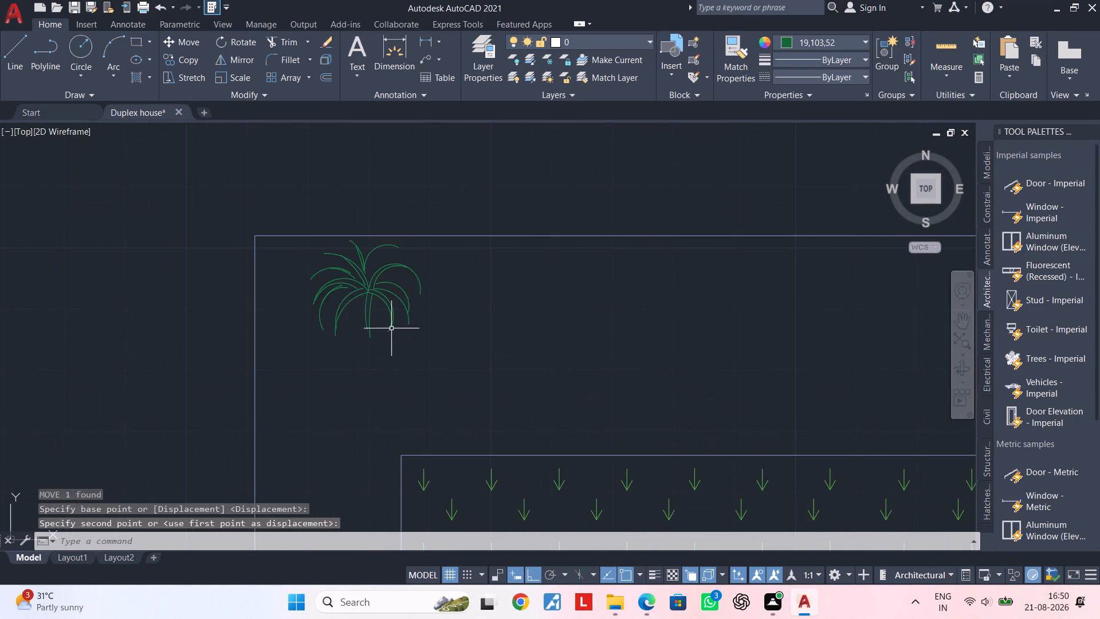
left_click(391, 311)
key("s")
type("c")
key("space")
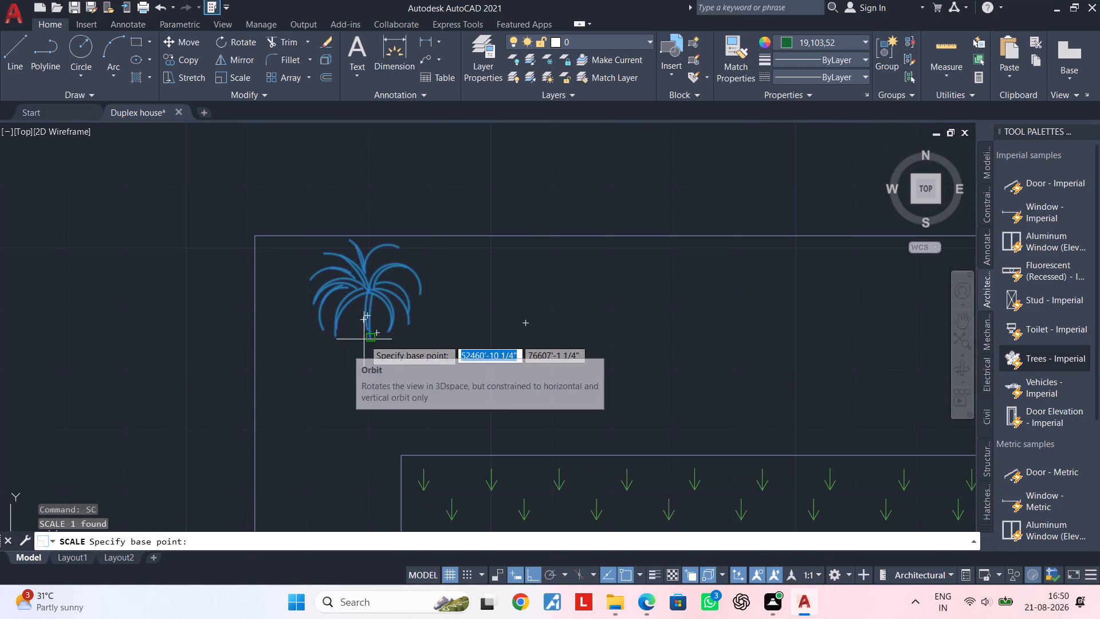
left_click(365, 337)
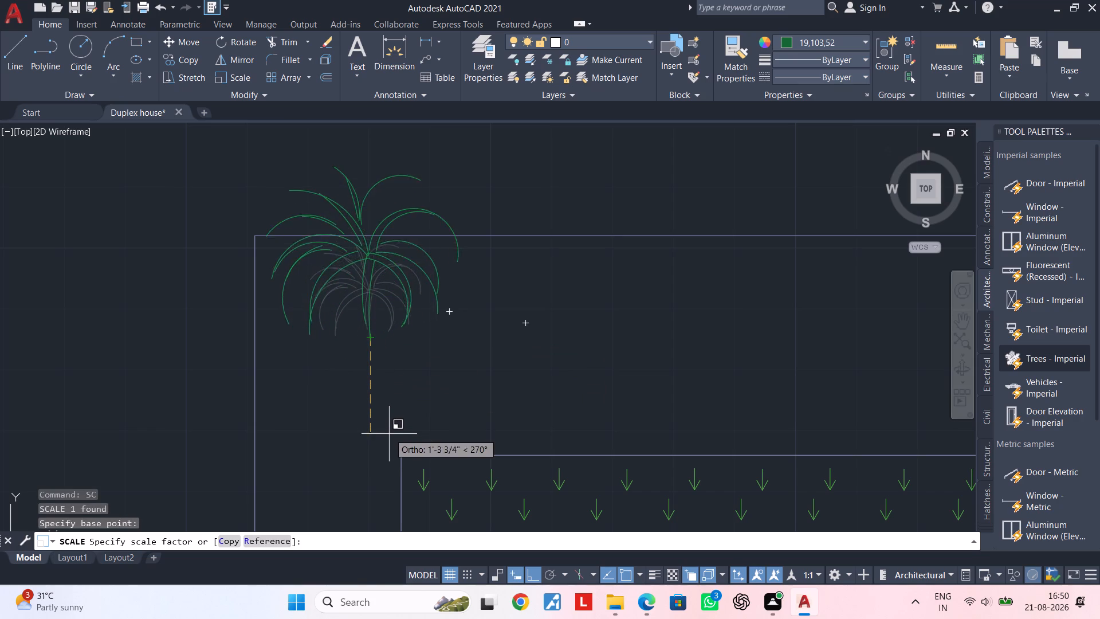
left_click(390, 454)
Move the enlarged tree block straight down so it sits in the upper-left corner of the lawn border.
scroll(371, 372, "down", 1)
middle_click_drag(371, 374, 343, 405)
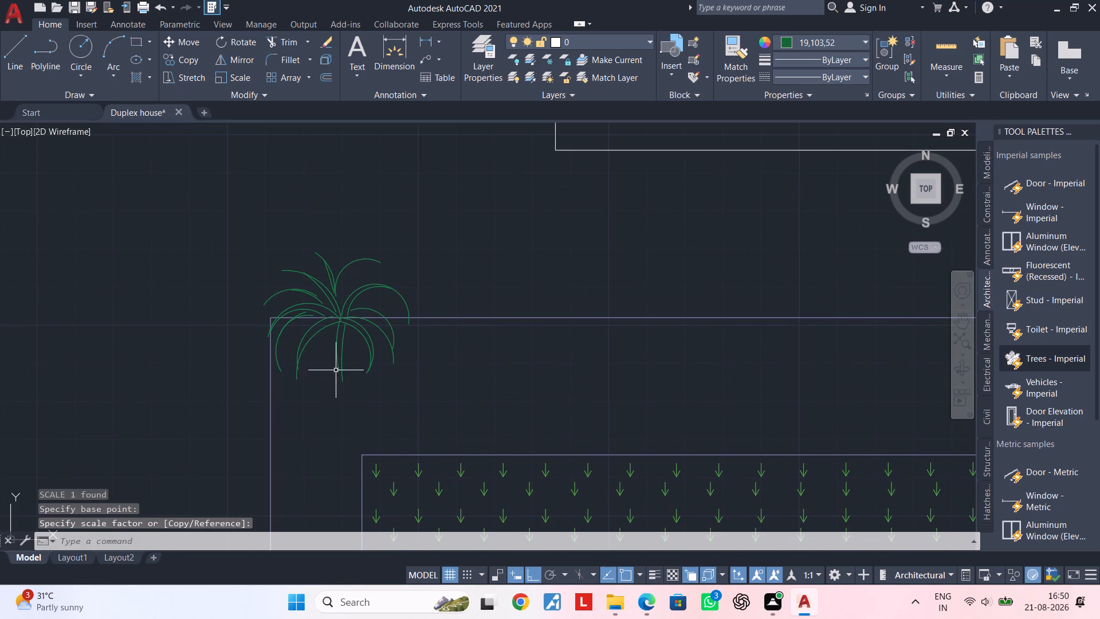
double_click(339, 367)
key("Escape")
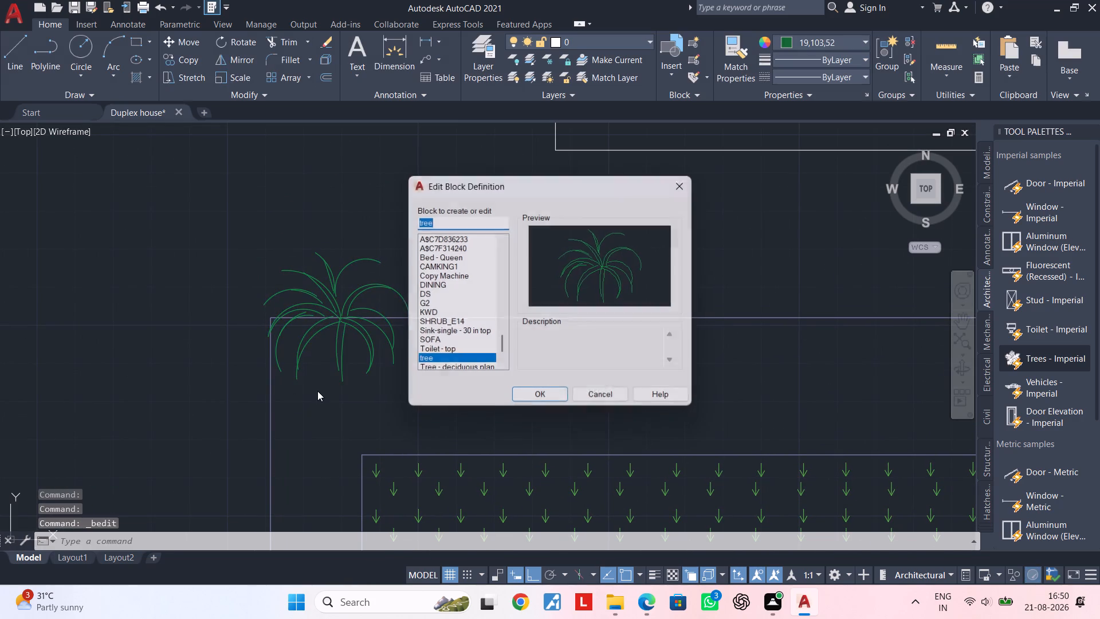
left_click(341, 366)
type("m")
key("space")
left_click(339, 366)
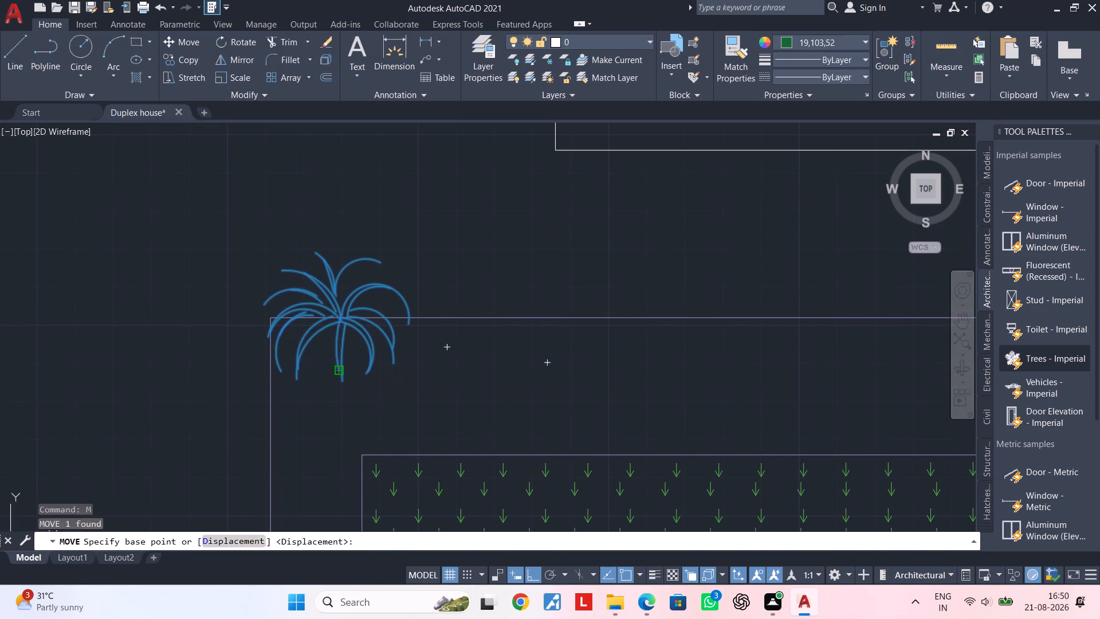
left_click(341, 429)
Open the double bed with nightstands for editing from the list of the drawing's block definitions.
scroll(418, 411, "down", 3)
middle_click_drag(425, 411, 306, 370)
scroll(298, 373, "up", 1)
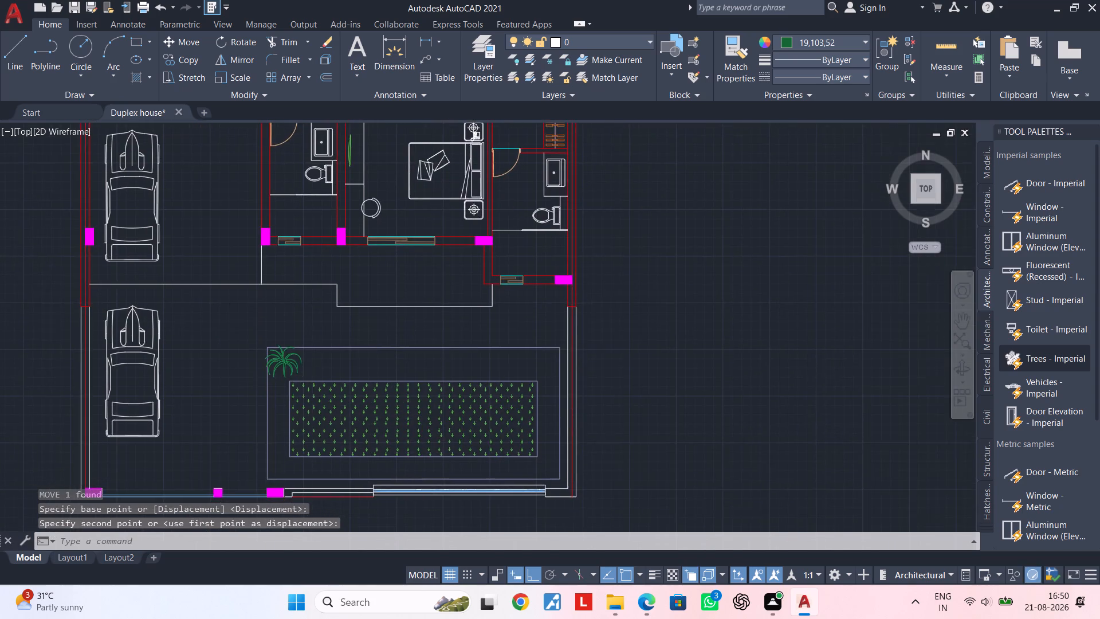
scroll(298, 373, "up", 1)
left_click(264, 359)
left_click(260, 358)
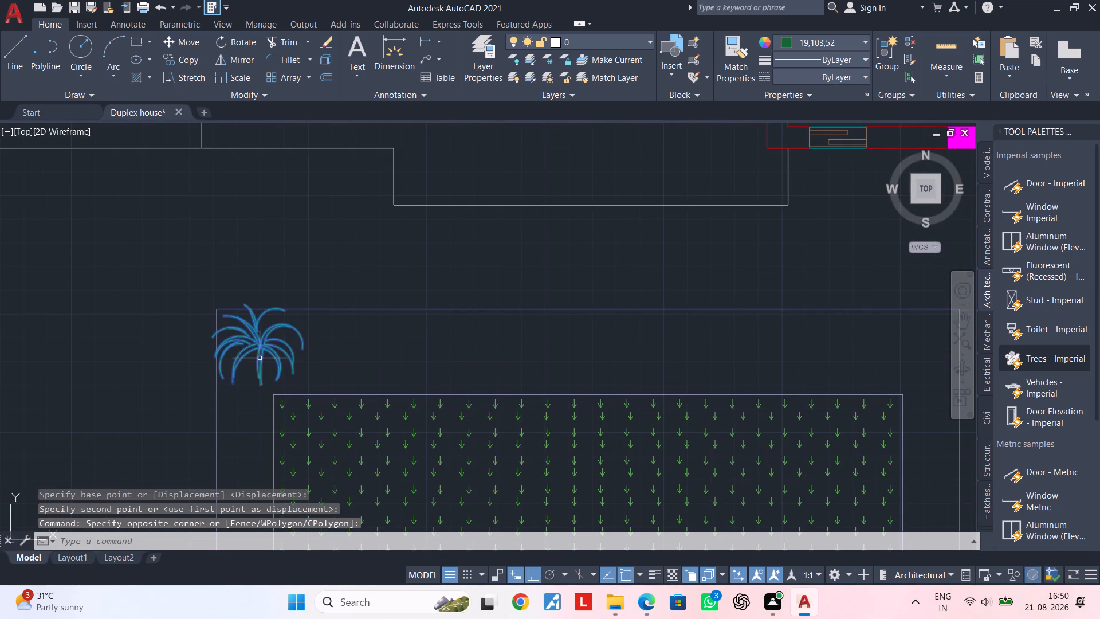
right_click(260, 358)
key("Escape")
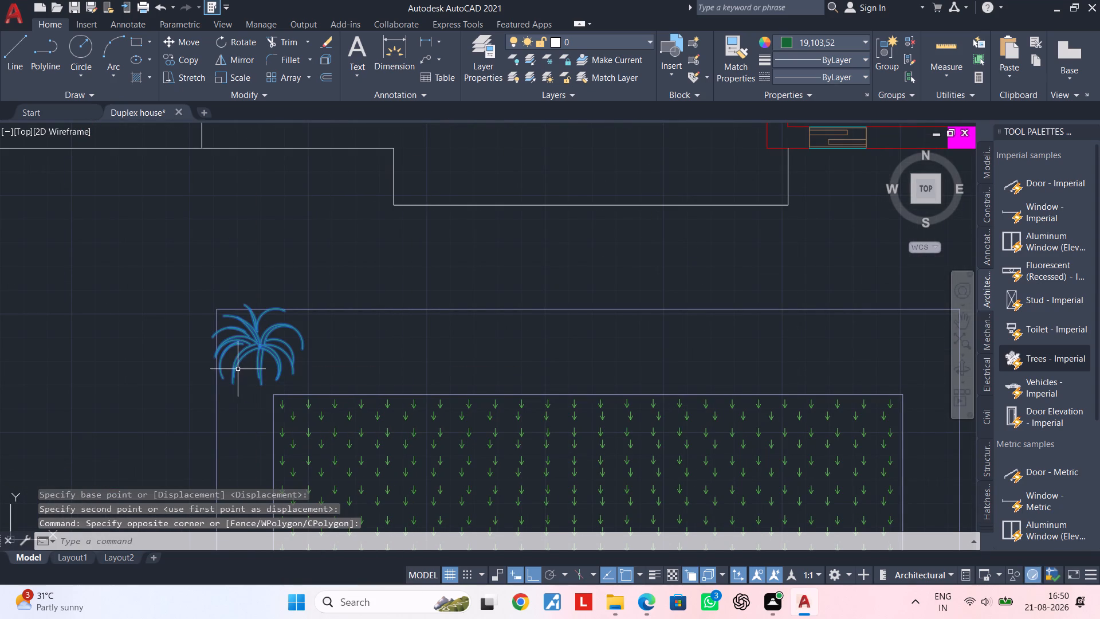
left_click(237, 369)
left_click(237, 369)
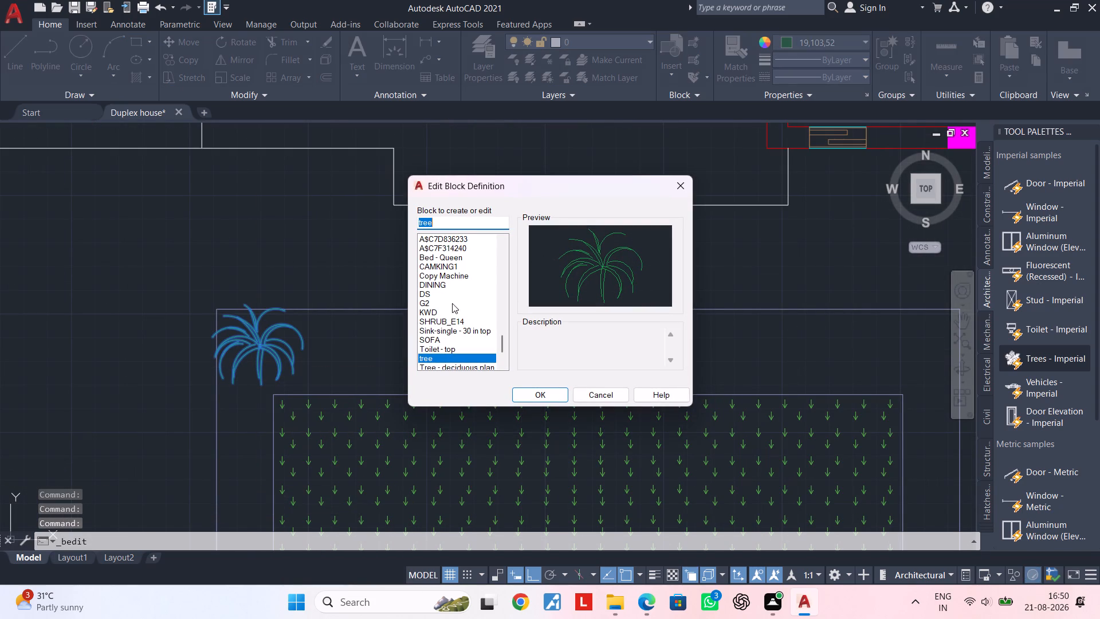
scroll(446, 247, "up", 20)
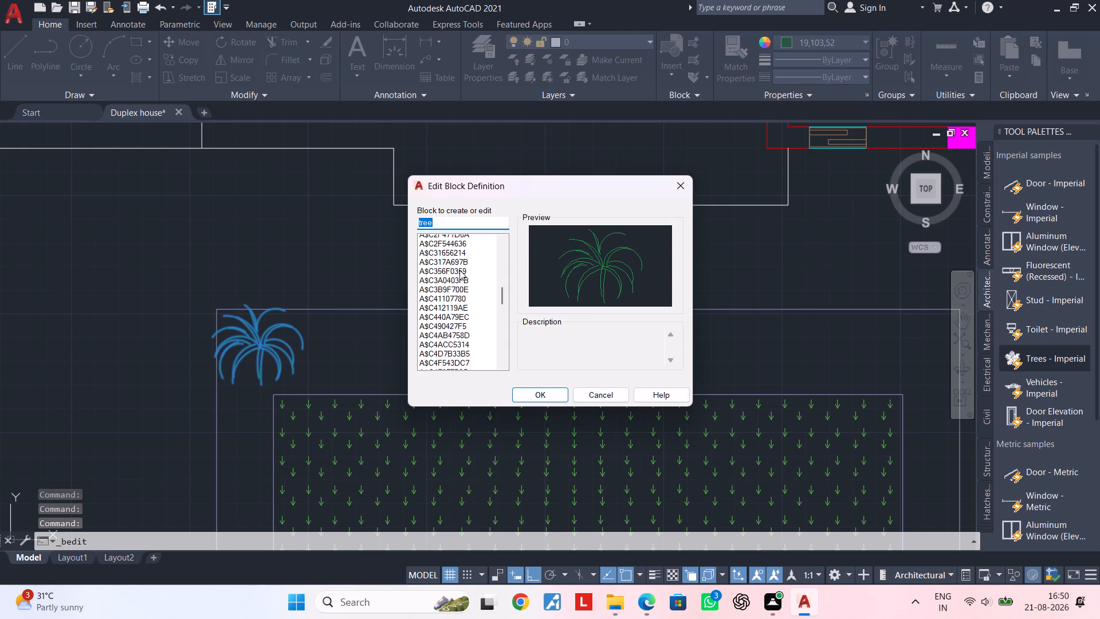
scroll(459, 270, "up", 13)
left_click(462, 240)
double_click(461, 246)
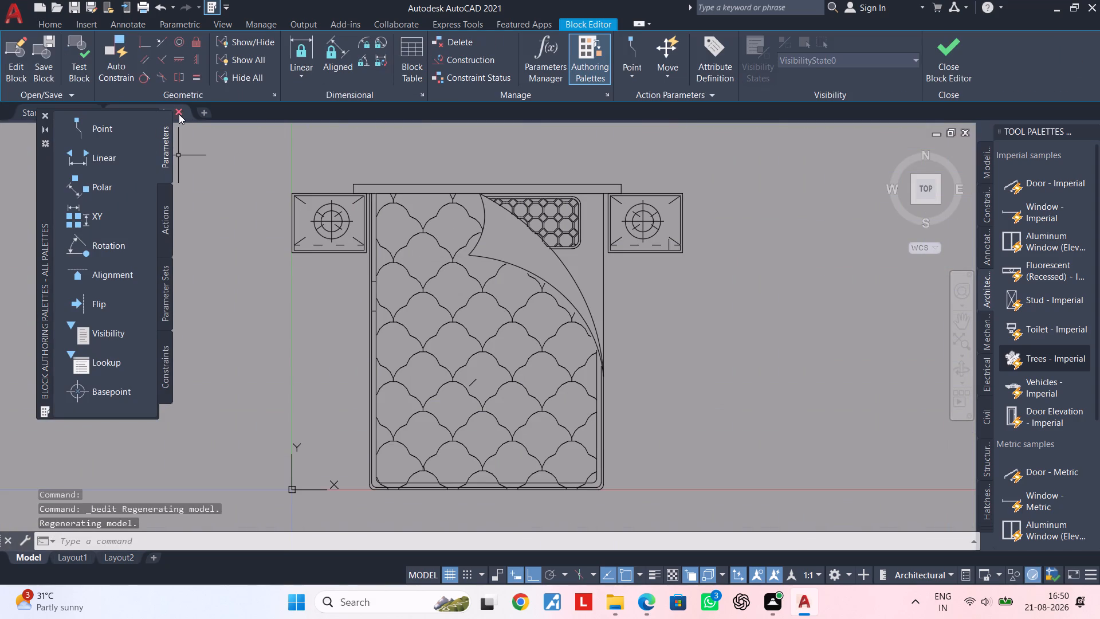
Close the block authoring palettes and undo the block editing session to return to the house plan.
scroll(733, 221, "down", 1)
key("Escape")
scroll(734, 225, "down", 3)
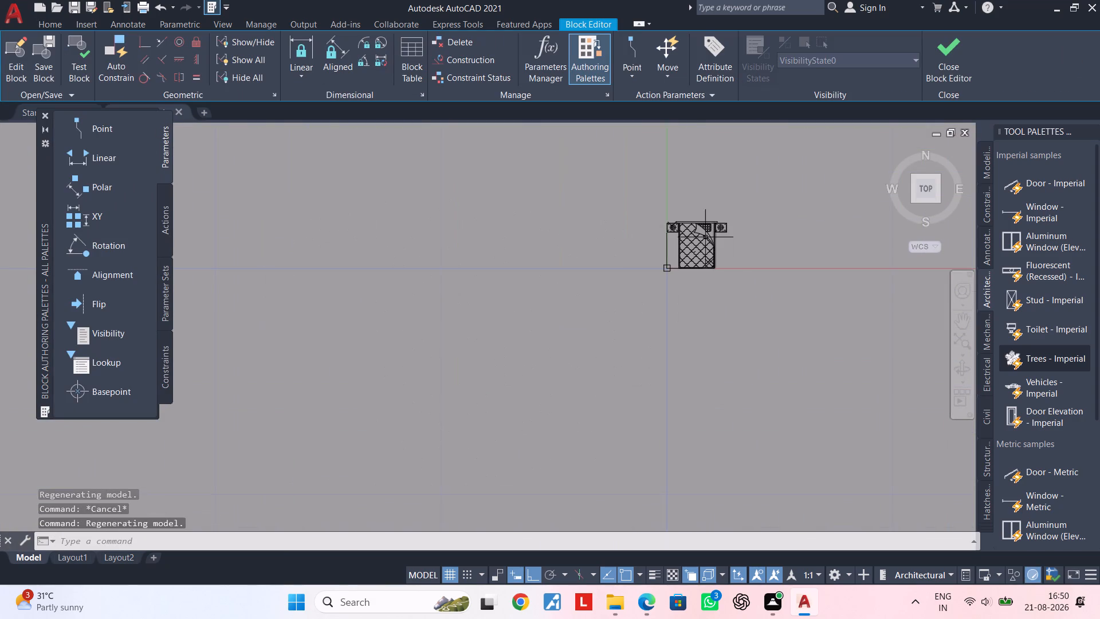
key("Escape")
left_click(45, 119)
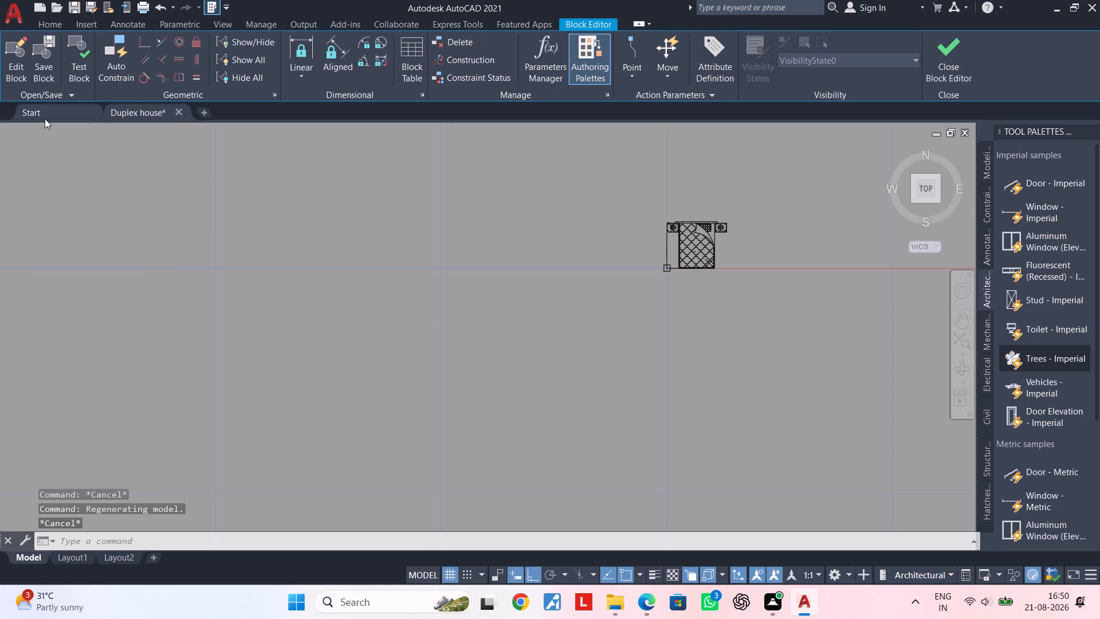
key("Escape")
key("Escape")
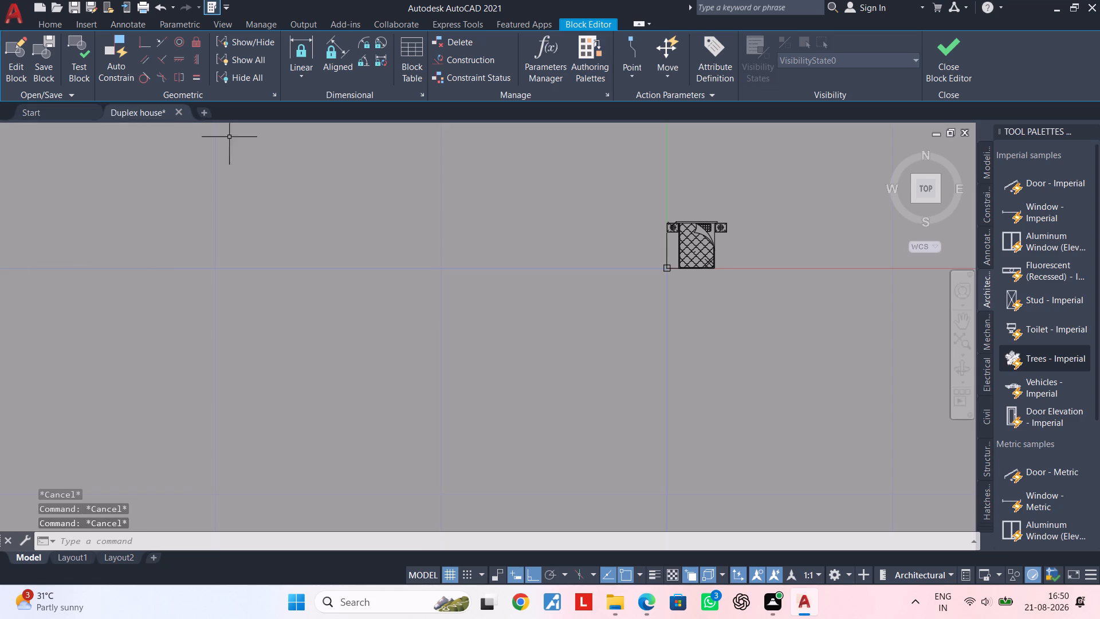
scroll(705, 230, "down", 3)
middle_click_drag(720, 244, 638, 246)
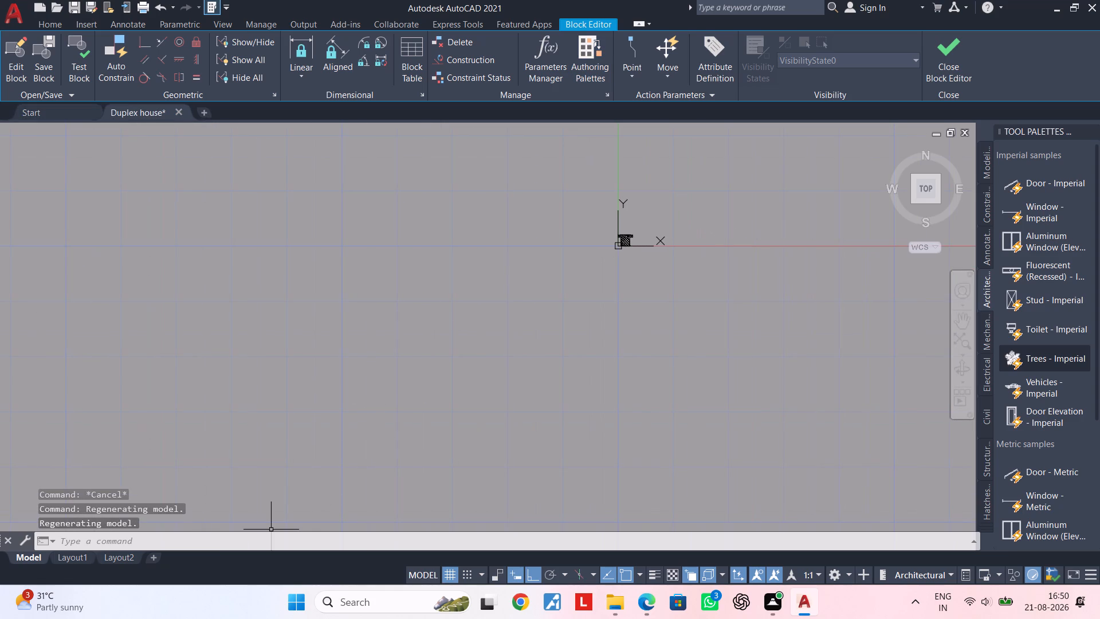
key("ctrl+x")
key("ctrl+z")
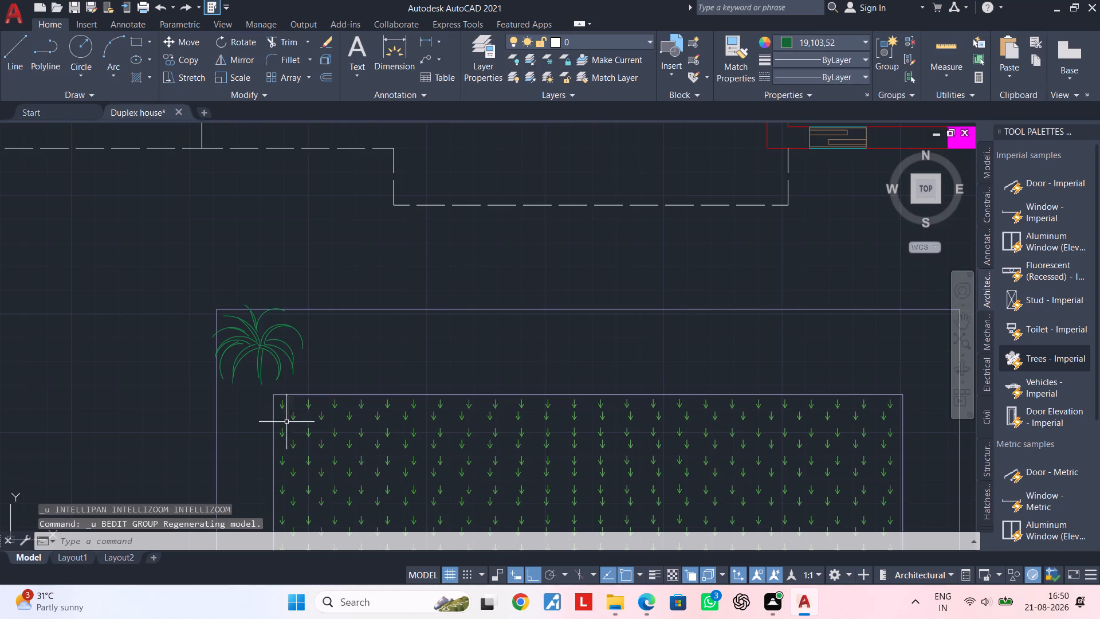
Copy the green tree block straight across the lawn border's upper strip, once near the middle and once near the right end.
scroll(286, 413, "down", 2)
middle_click_drag(319, 380, 325, 340)
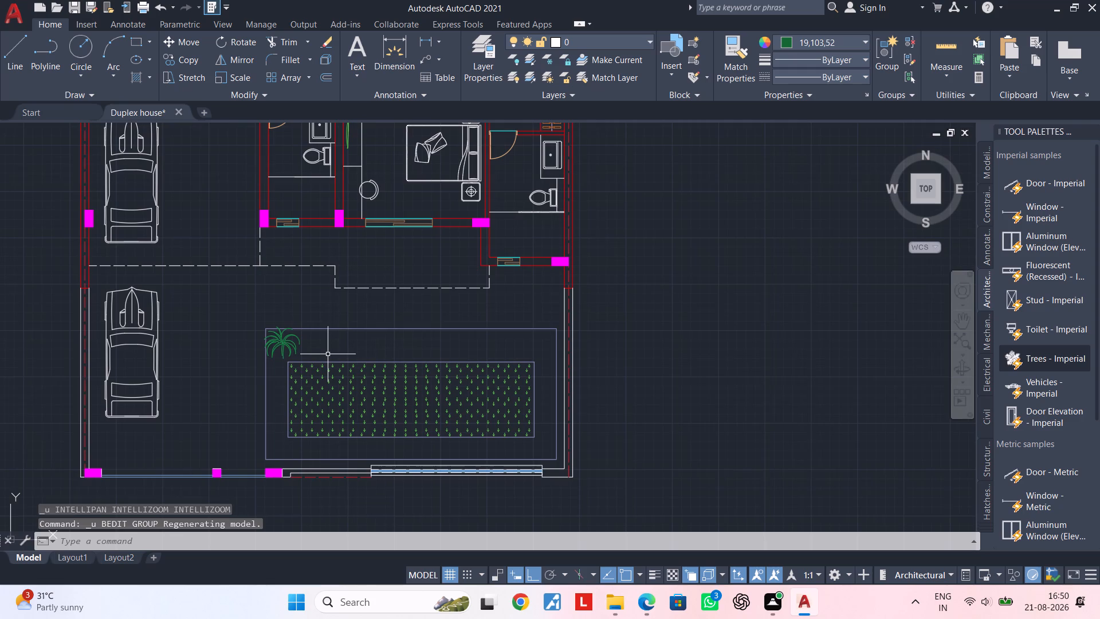
left_click(281, 345)
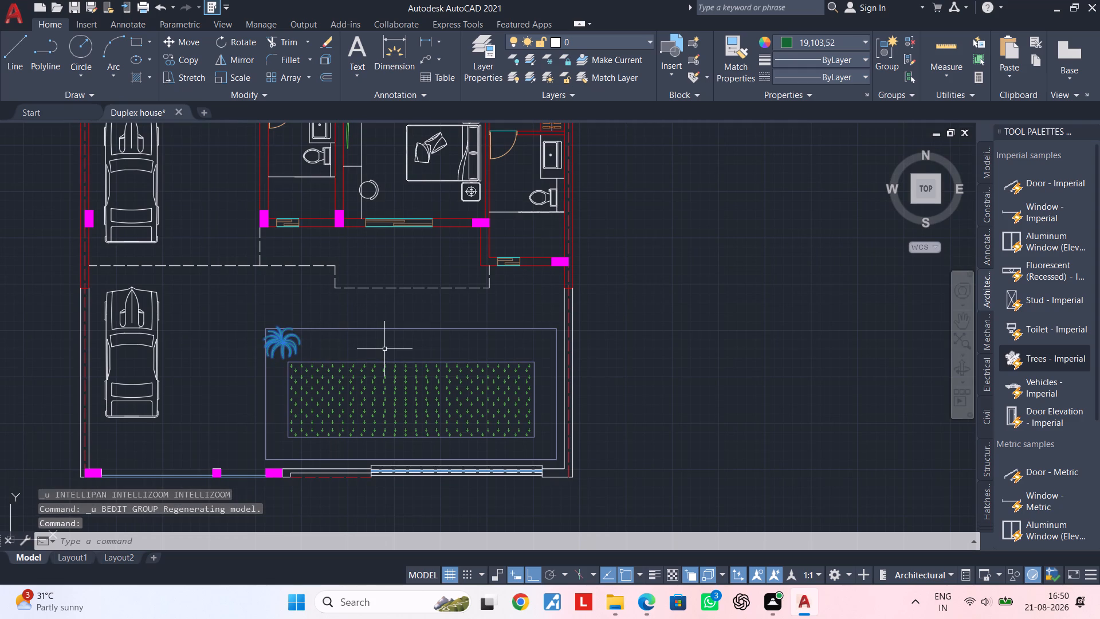
type("co")
key("space")
left_click(278, 343)
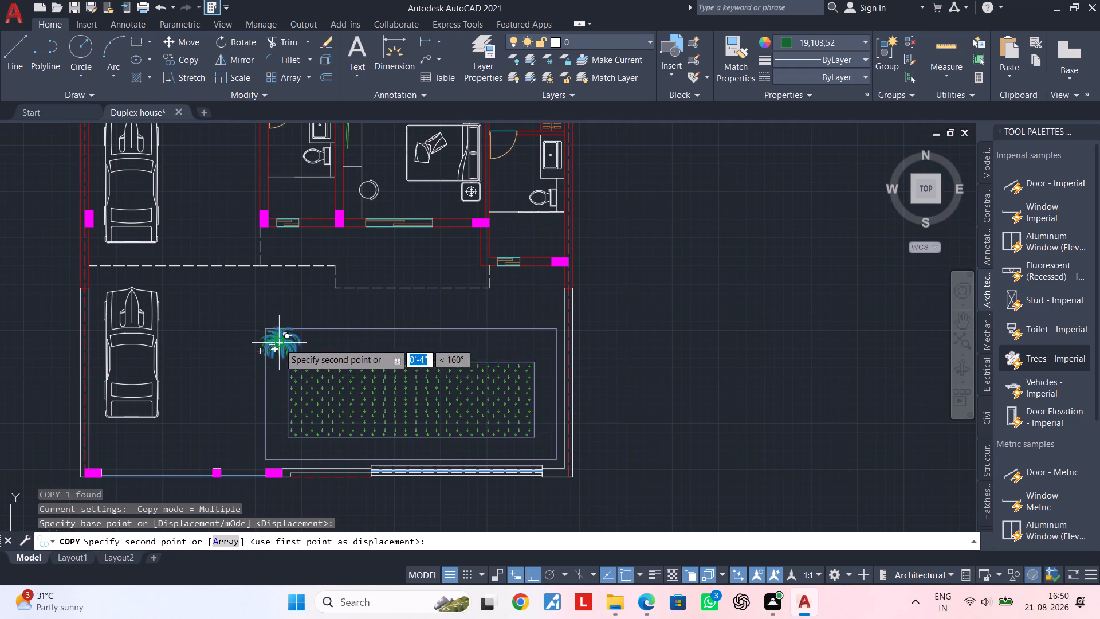
left_click(424, 341)
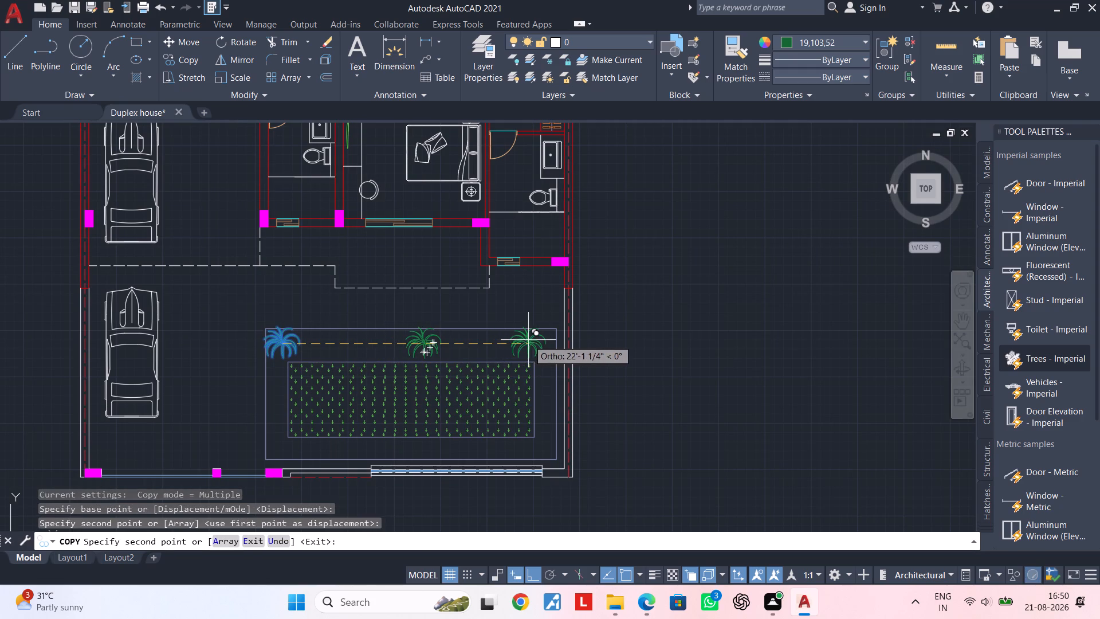
left_click(528, 340)
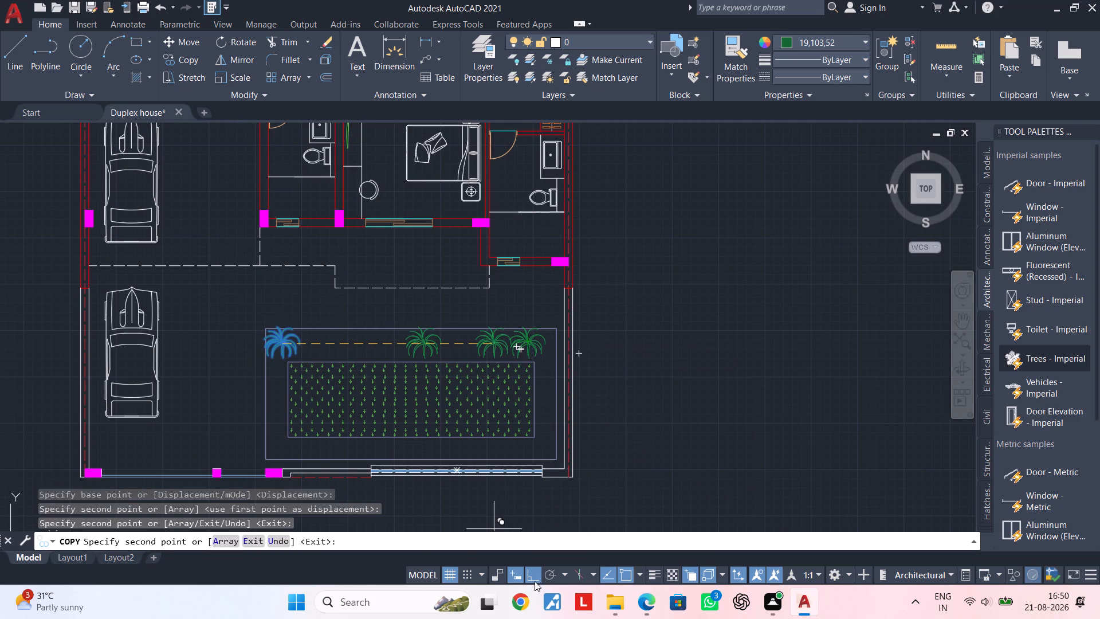
Turn Ortho off and place four more tree copies: one on the lawn border's right strip and three along its lower strip.
left_click(535, 579)
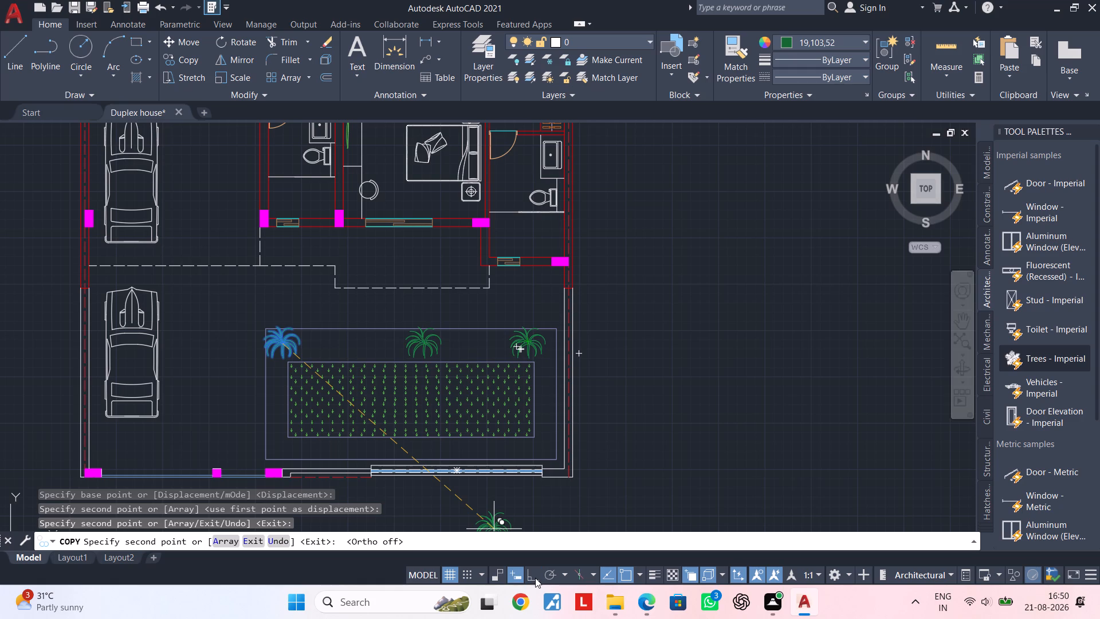
scroll(544, 416, "up", 2)
left_click(543, 414)
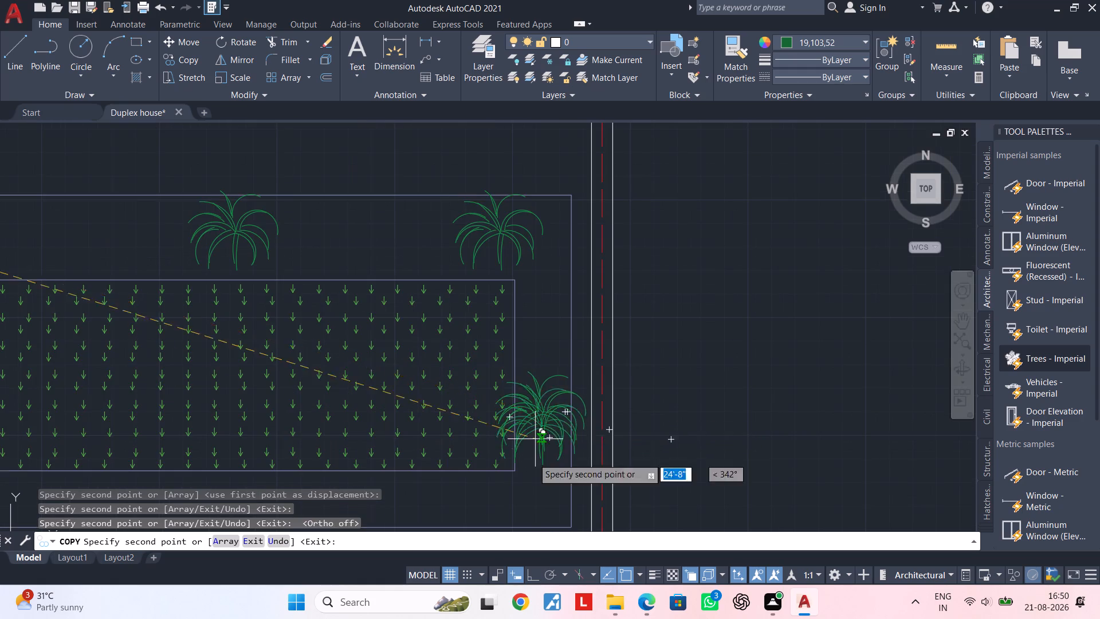
scroll(524, 492, "down", 2)
middle_click_drag(523, 460, 562, 387)
scroll(527, 422, "up", 2)
left_click(524, 424)
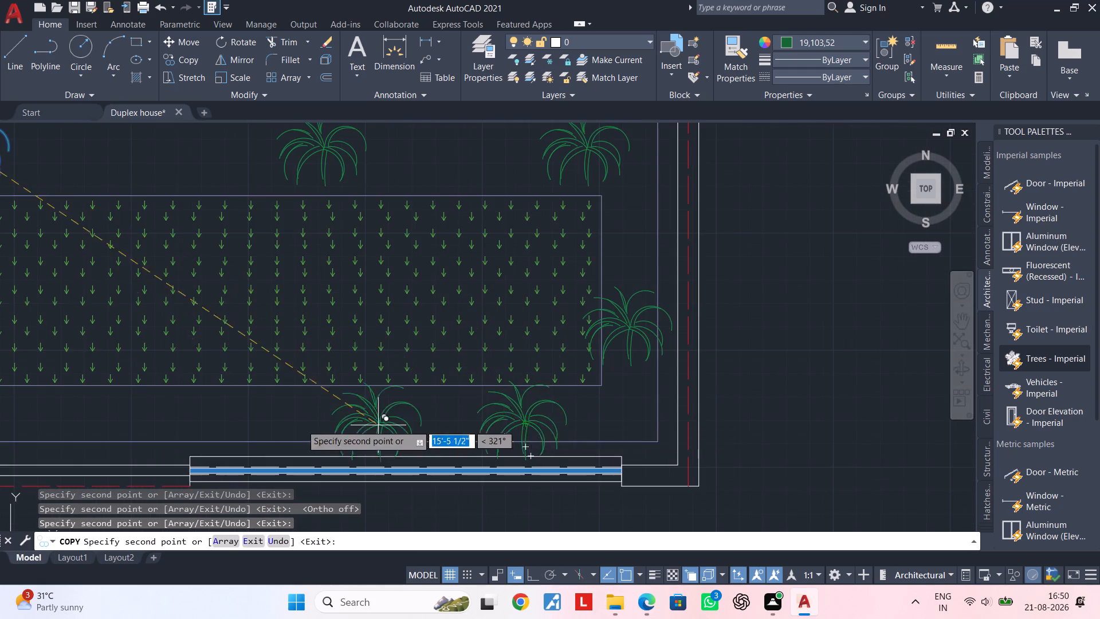
scroll(280, 424, "down", 1)
middle_click_drag(286, 420, 565, 345)
left_click(516, 347)
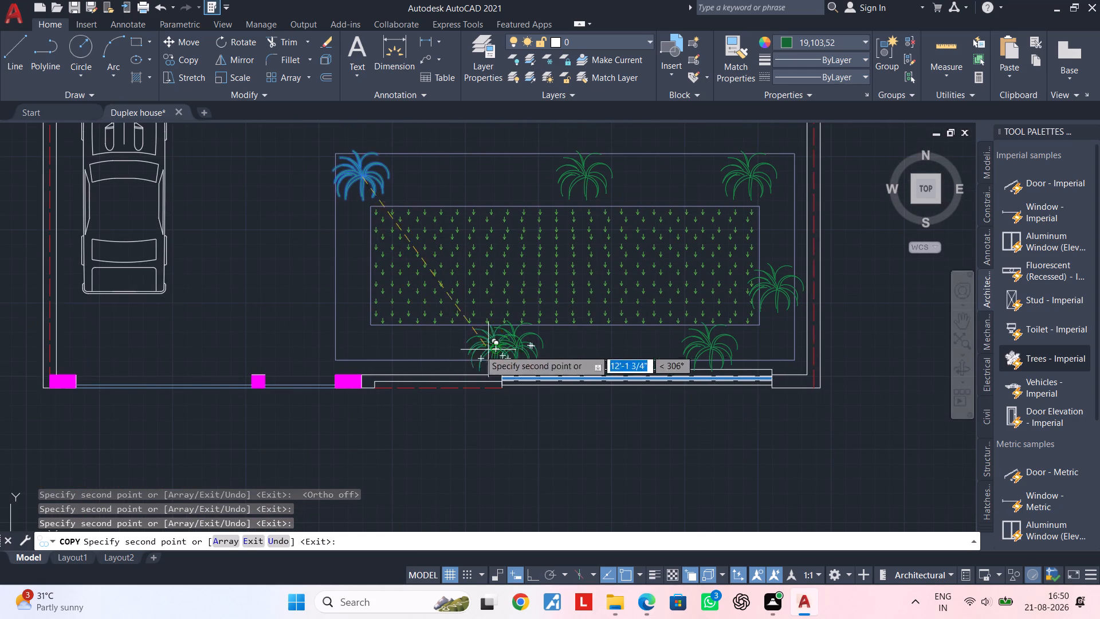
left_click(370, 344)
key("Escape")
Examine the finished lawn planting and the round plants near the entrance door and dining area.
scroll(394, 316, "down", 2)
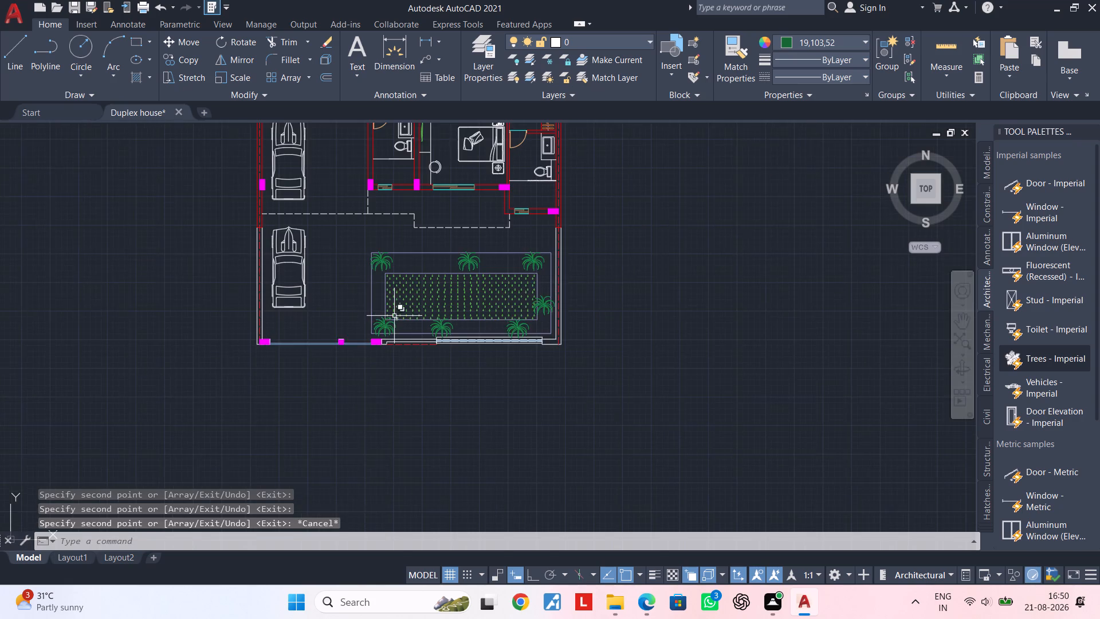
middle_click_drag(377, 318, 340, 328)
key("Escape")
key("Escape")
middle_click_drag(294, 247, 311, 340)
middle_click_drag(410, 325, 313, 316)
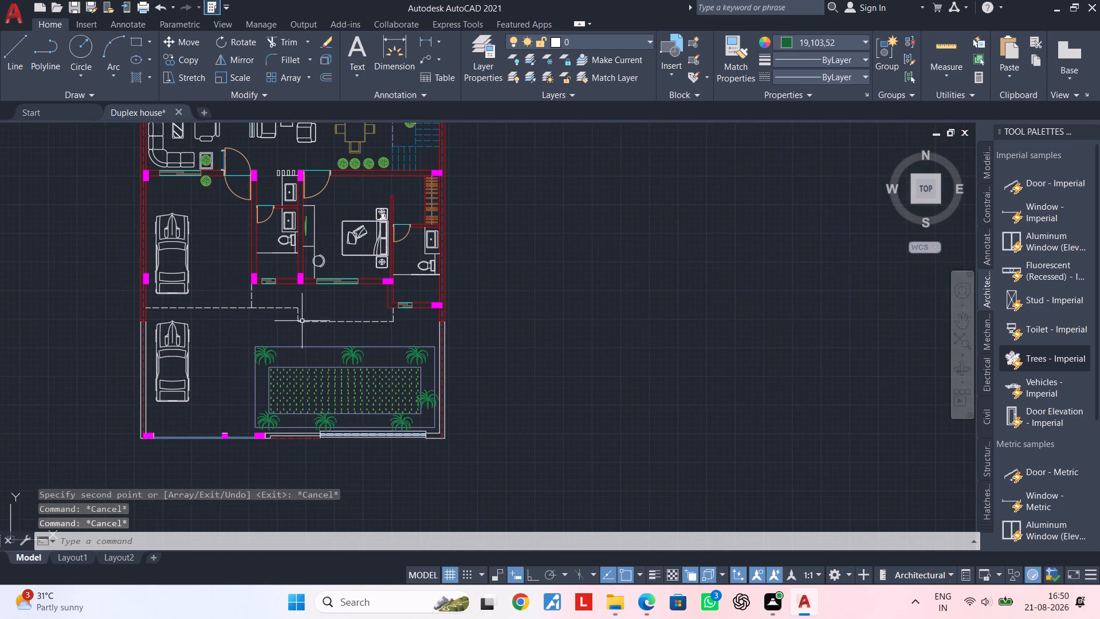
scroll(302, 321, "down", 1)
middle_click_drag(302, 321, 353, 337)
scroll(302, 235, "up", 2)
scroll(265, 264, "up", 4)
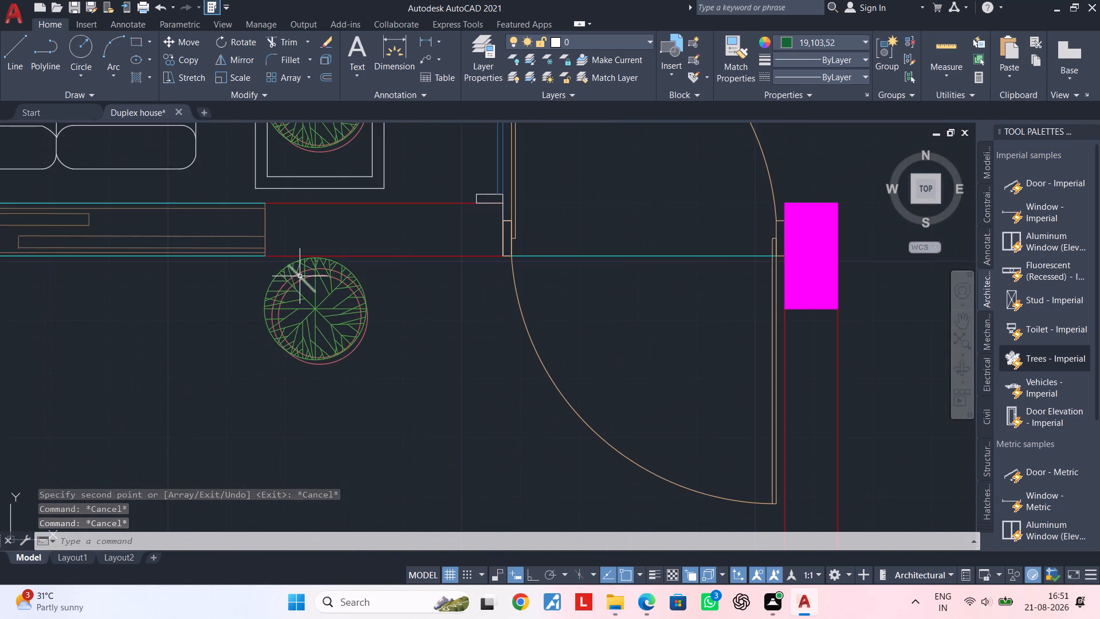
scroll(306, 277, "down", 2)
scroll(312, 282, "up", 2)
scroll(318, 303, "down", 3)
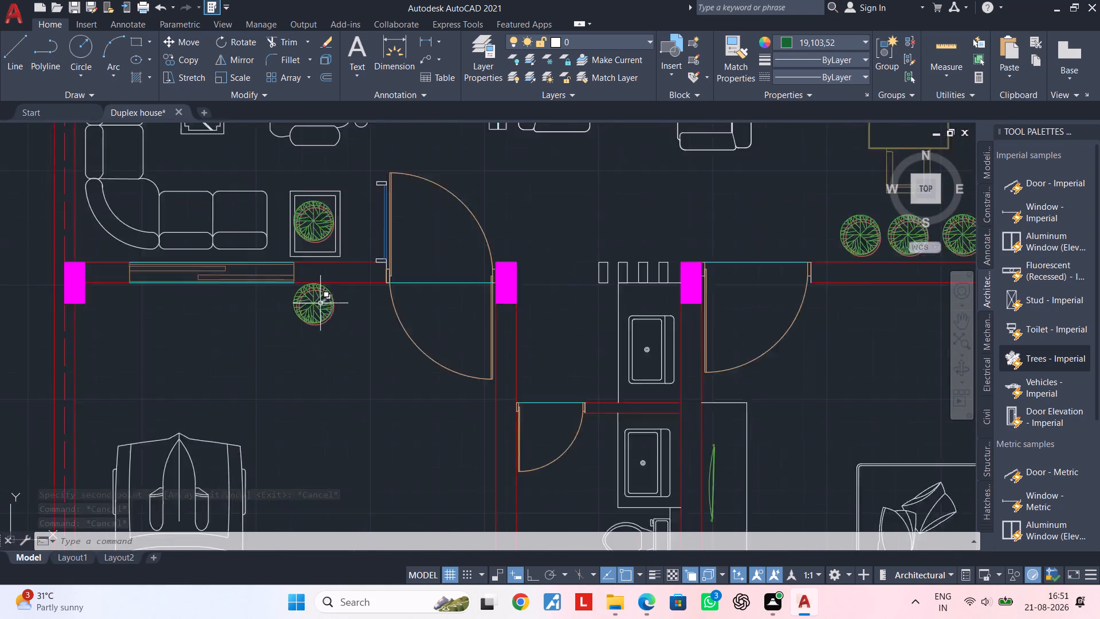
middle_click_drag(747, 258, 432, 266)
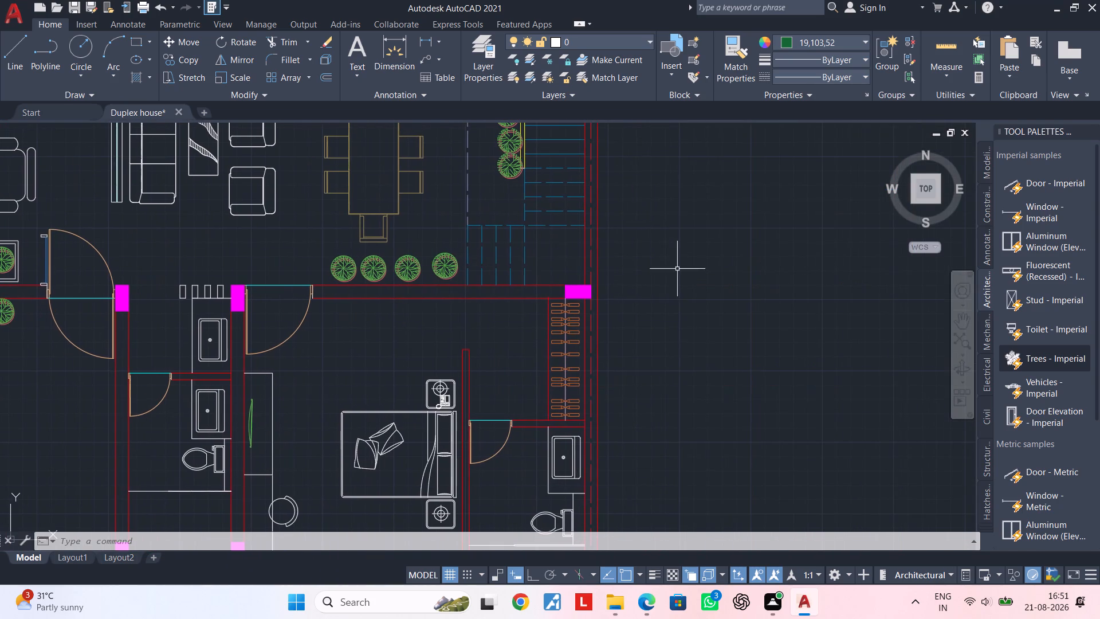
Open the tool palettes and insert a Trees - Imperial block in the empty space right of the house plan.
middle_click_drag(678, 269, 498, 266)
type("tp")
key("space")
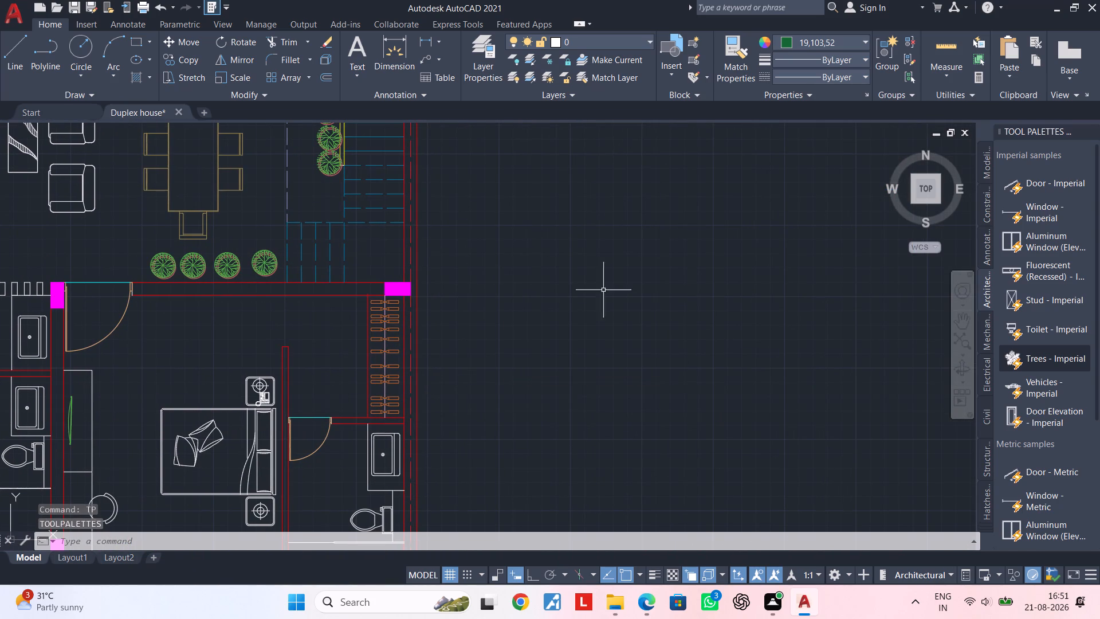
scroll(1024, 420, "down", 4)
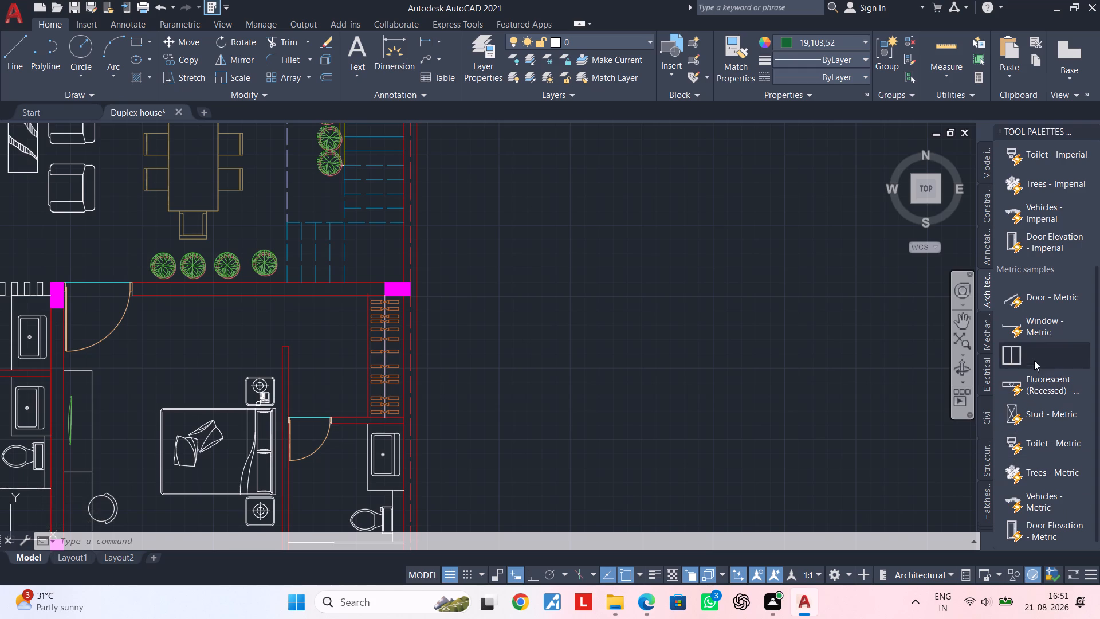
scroll(1035, 321, "up", 2)
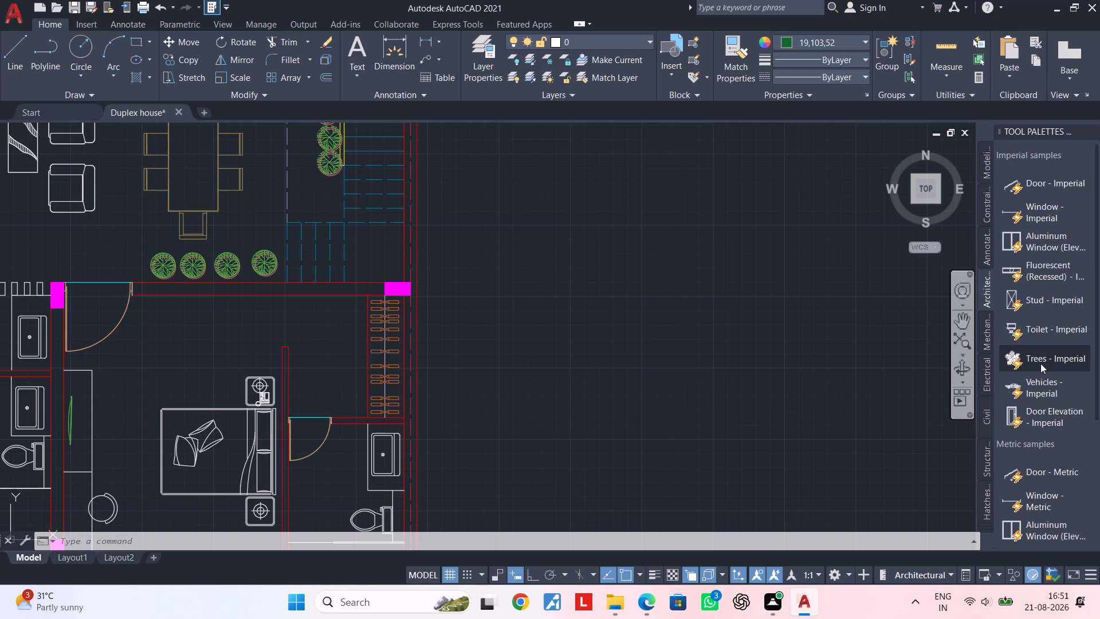
left_click(1040, 363)
left_click_drag(1040, 363, 923, 375)
left_click(795, 375)
left_click_drag(788, 374, 755, 369)
Switch the inserted tree block's type to Palm (Elevation) and then to Shrub (Plan).
scroll(769, 362, "down", 1)
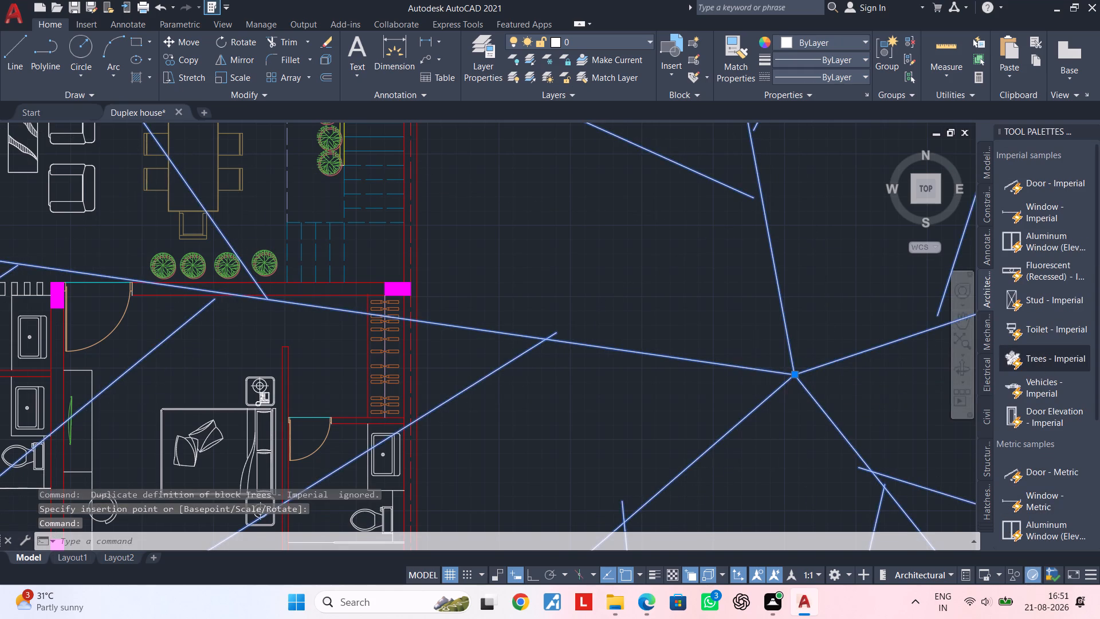
scroll(784, 365, "down", 5)
middle_click_drag(828, 368, 517, 343)
scroll(533, 343, "up", 2)
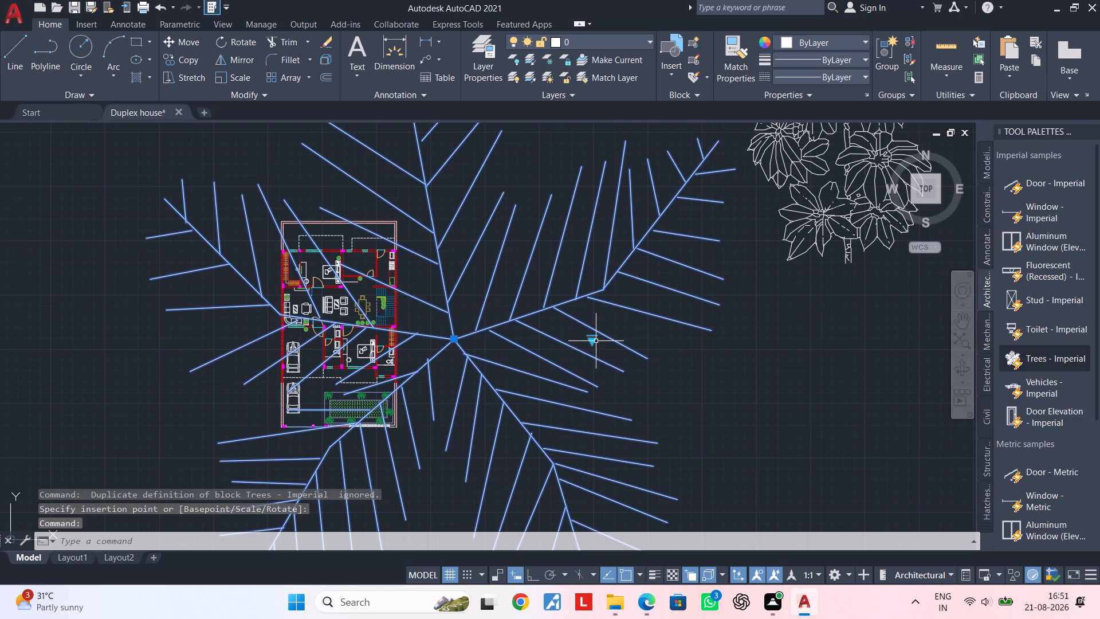
left_click(592, 339)
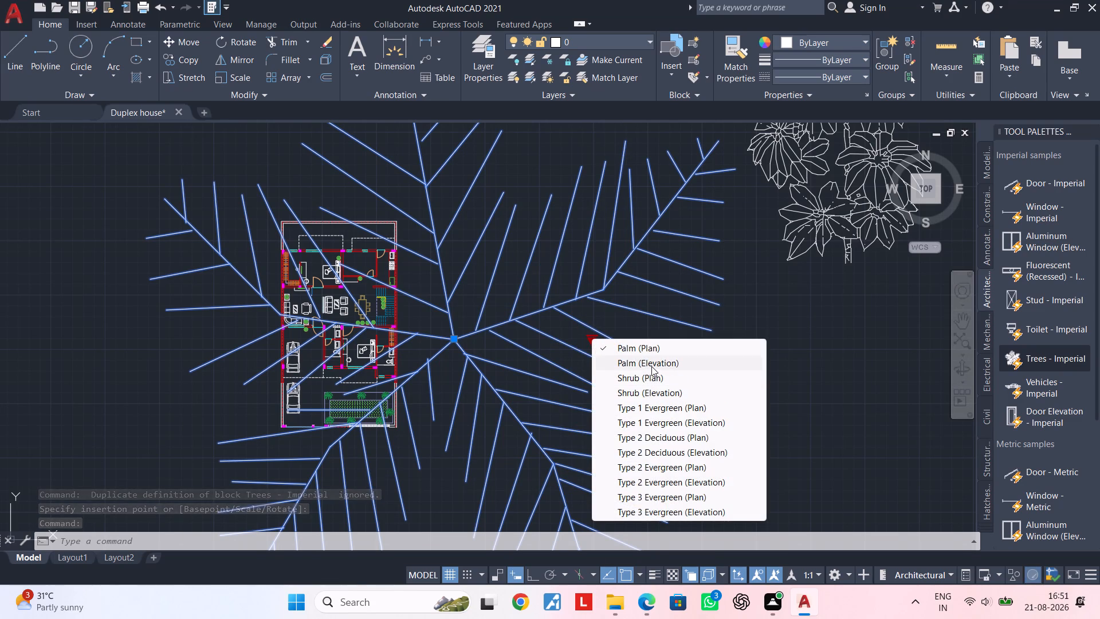
left_click(651, 366)
left_click(594, 340)
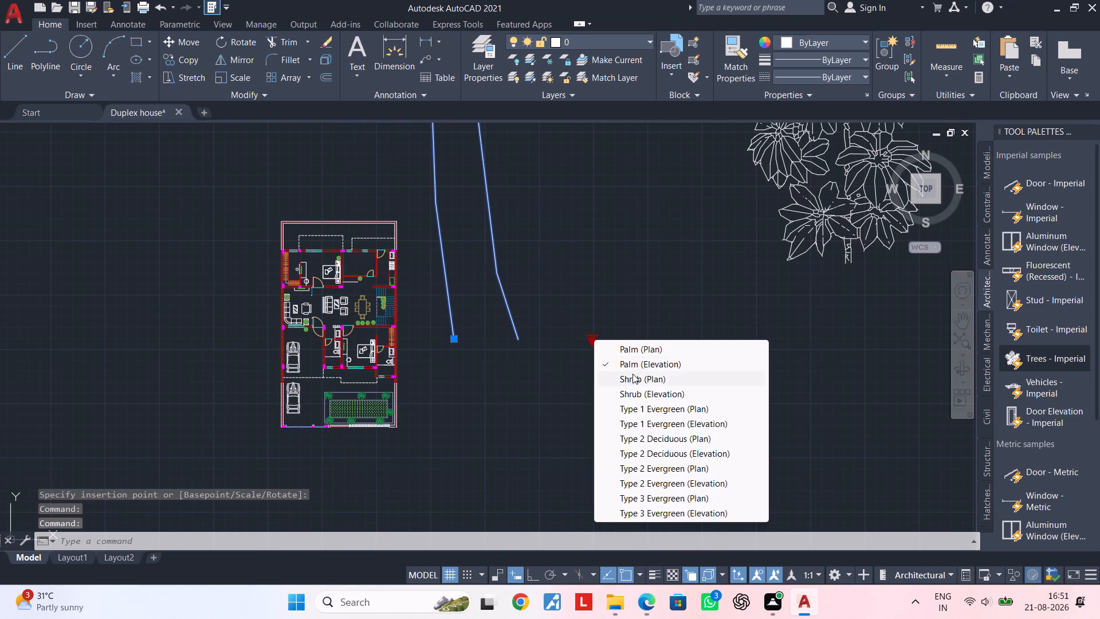
left_click(632, 374)
left_click(489, 316)
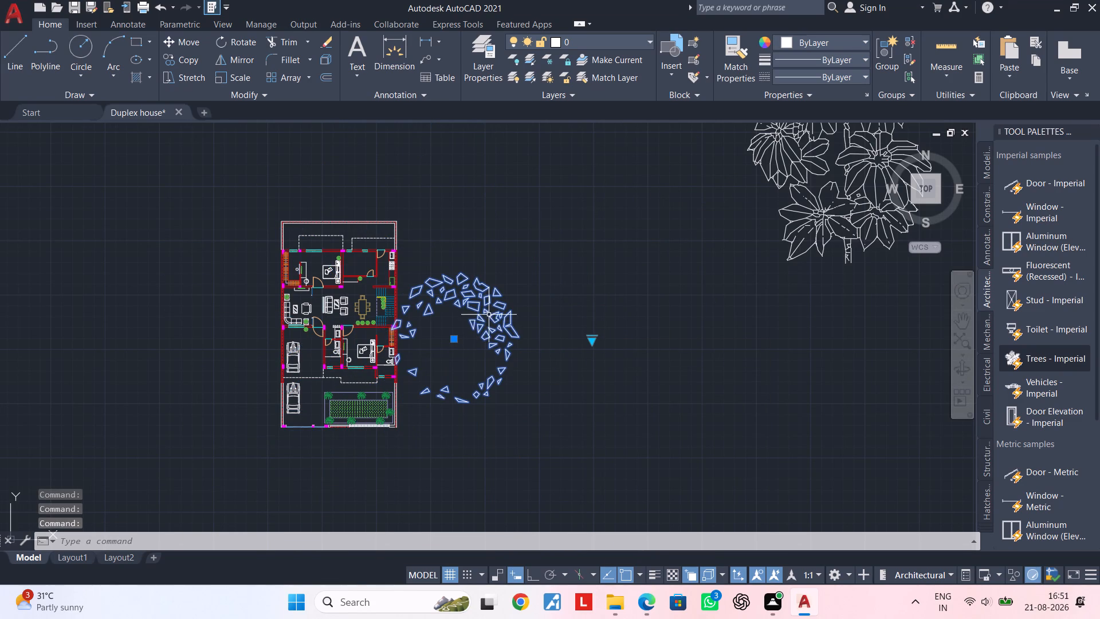
scroll(497, 326, "up", 2)
scroll(498, 327, "down", 2)
key("Escape")
Move the plan-view shrub horizontally to the right, clear of the house plan.
scroll(502, 338, "up", 2)
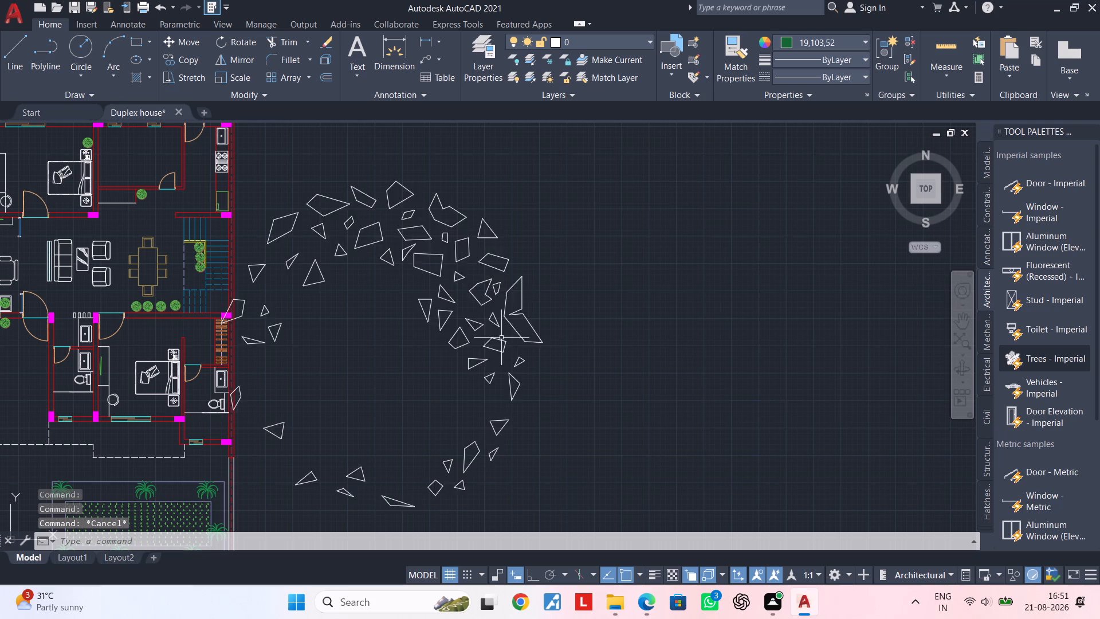
left_click(460, 342)
left_click(471, 338)
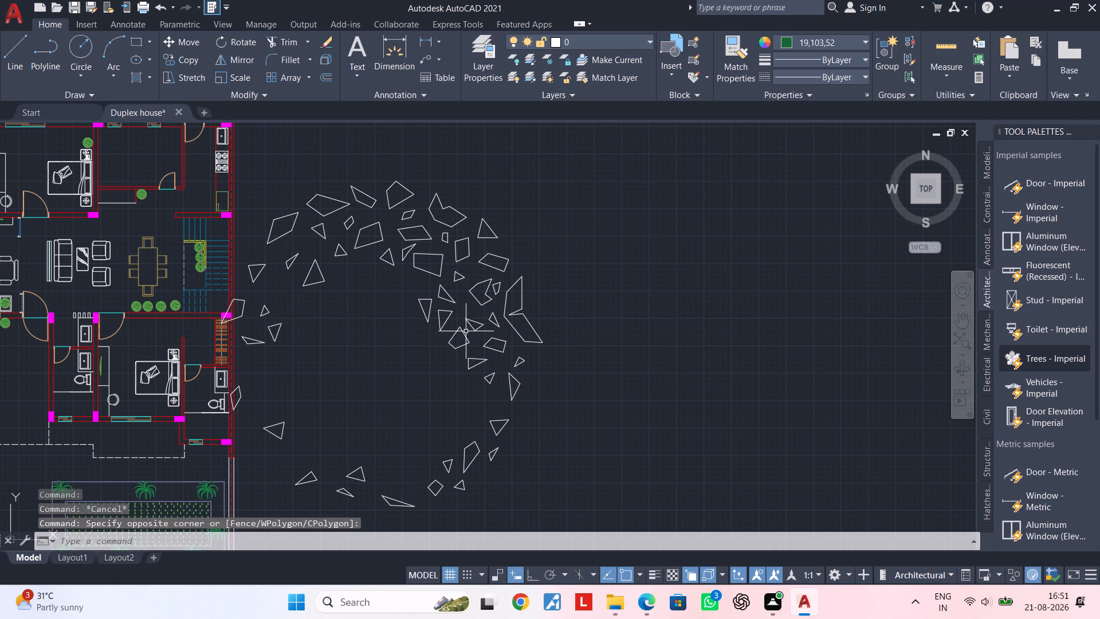
left_click(461, 331)
scroll(466, 336, "down", 3)
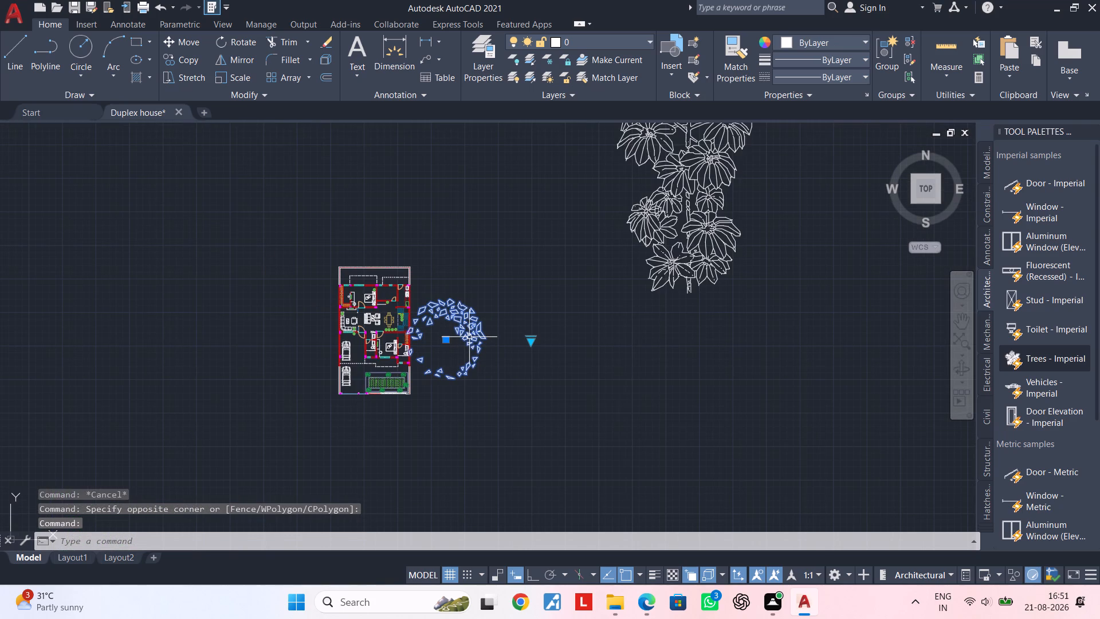
key("m")
key("space")
left_click_drag(436, 342, 478, 343)
left_click(510, 343)
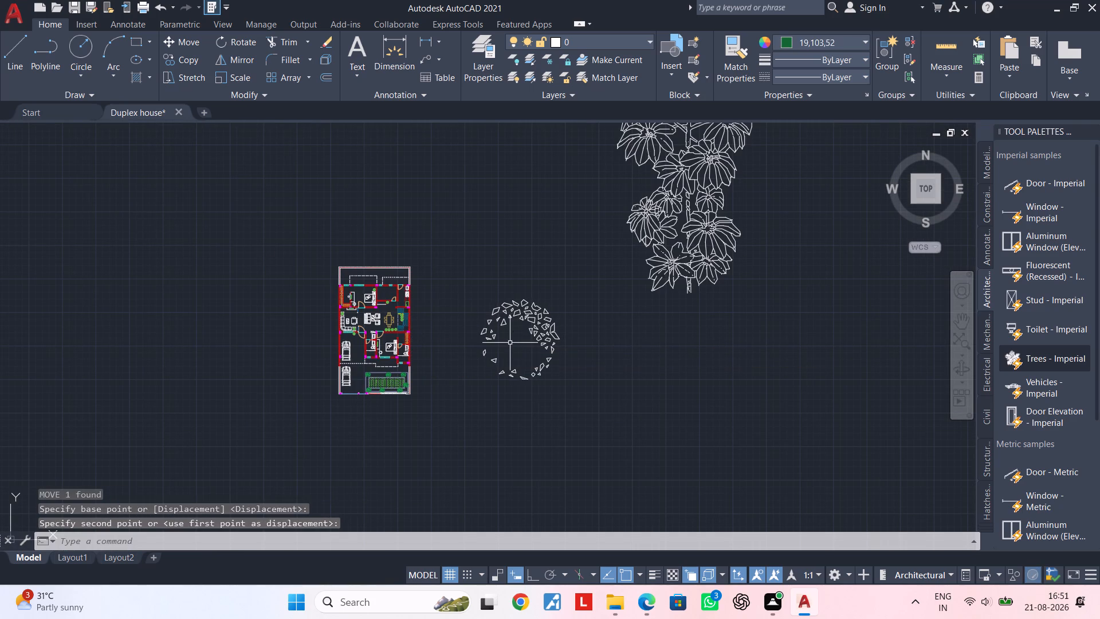
Copy the plan-view shrub once to the empty space at its lower right.
left_click(536, 331)
key("c")
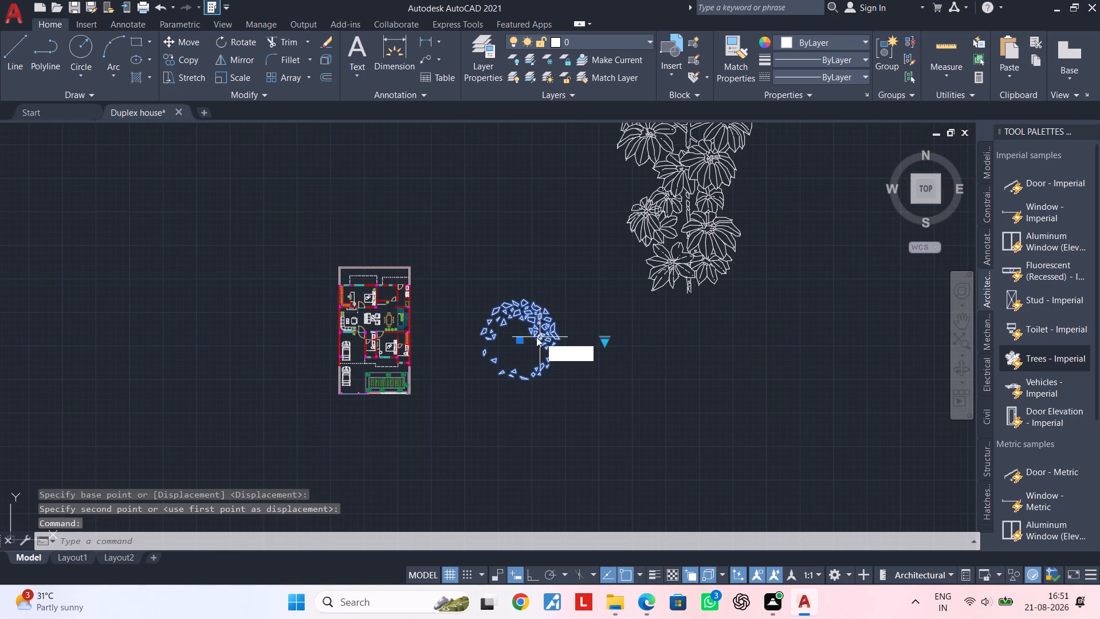
key("o")
key("space")
left_click(520, 336)
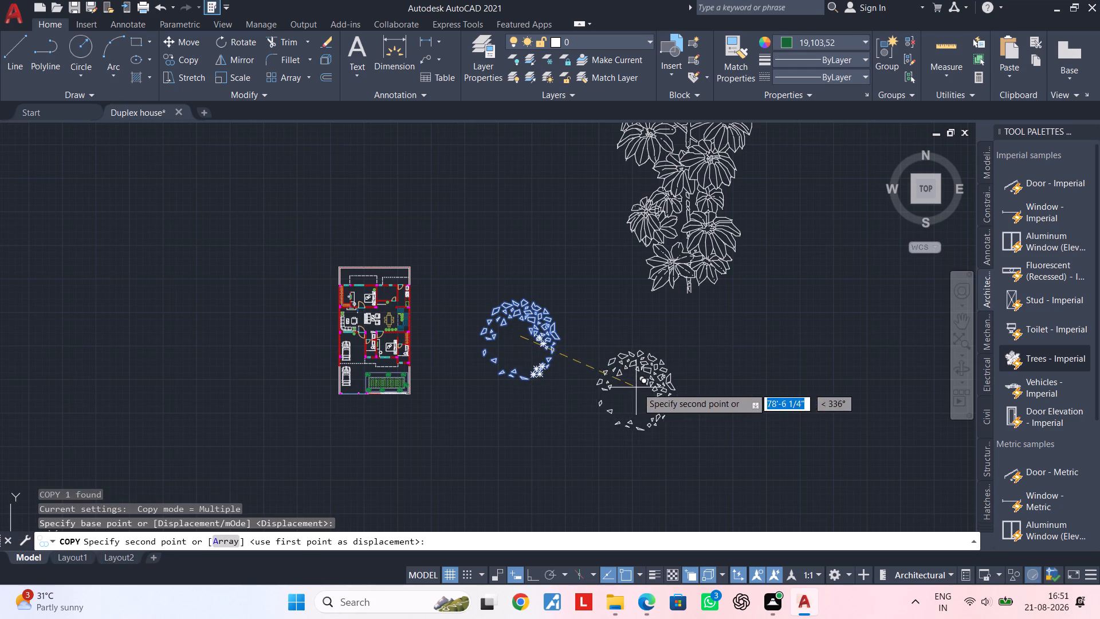
left_click(647, 387)
key("Escape")
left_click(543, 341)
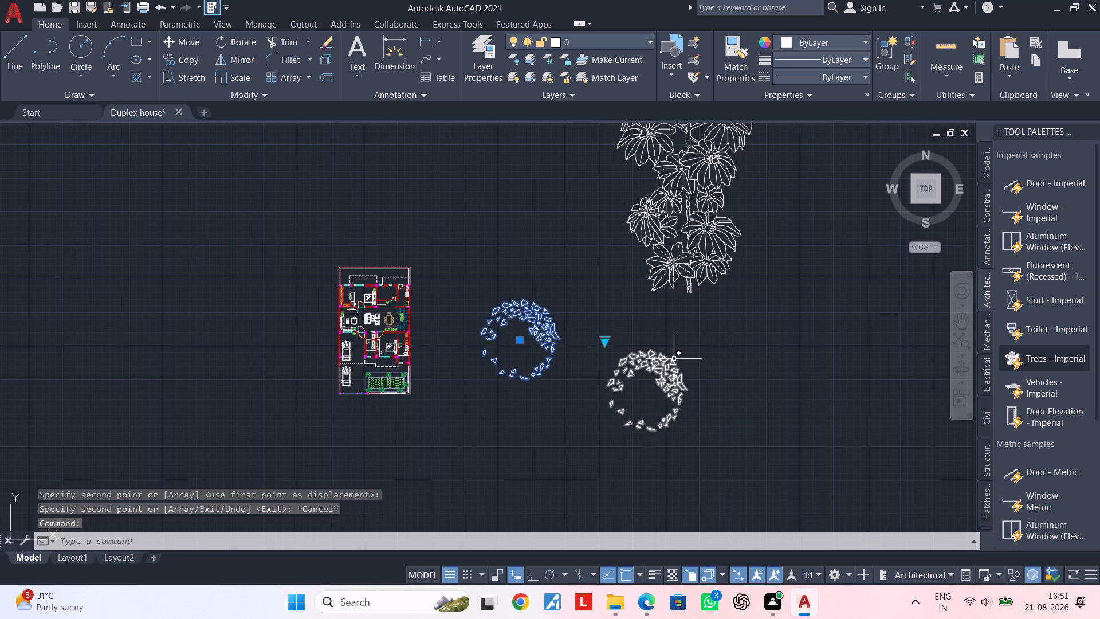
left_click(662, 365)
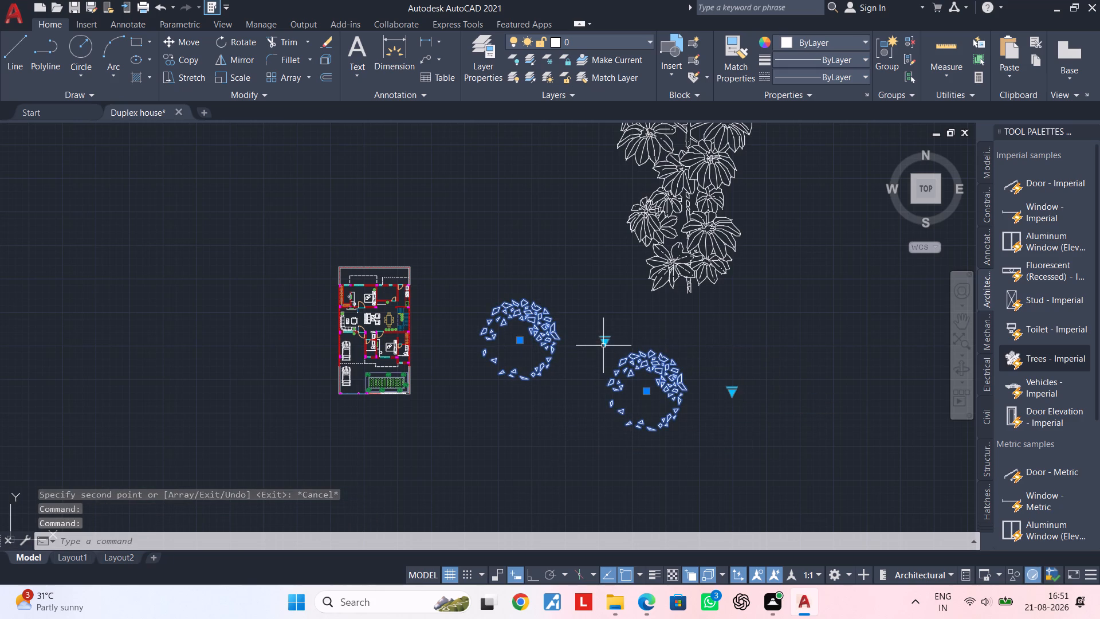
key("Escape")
Switch the shrub nearer the house to Type 1 Evergreen (Elevation) and then to Type 2 Deciduous (Plan).
left_click(548, 341)
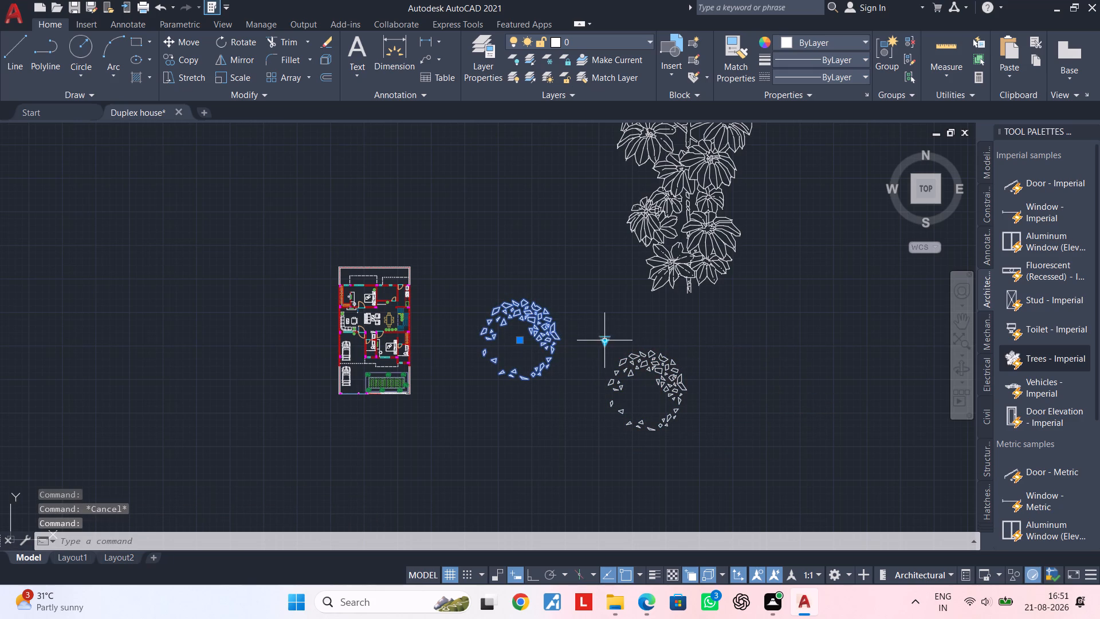
left_click(607, 340)
left_click(668, 421)
scroll(616, 382, "down", 1)
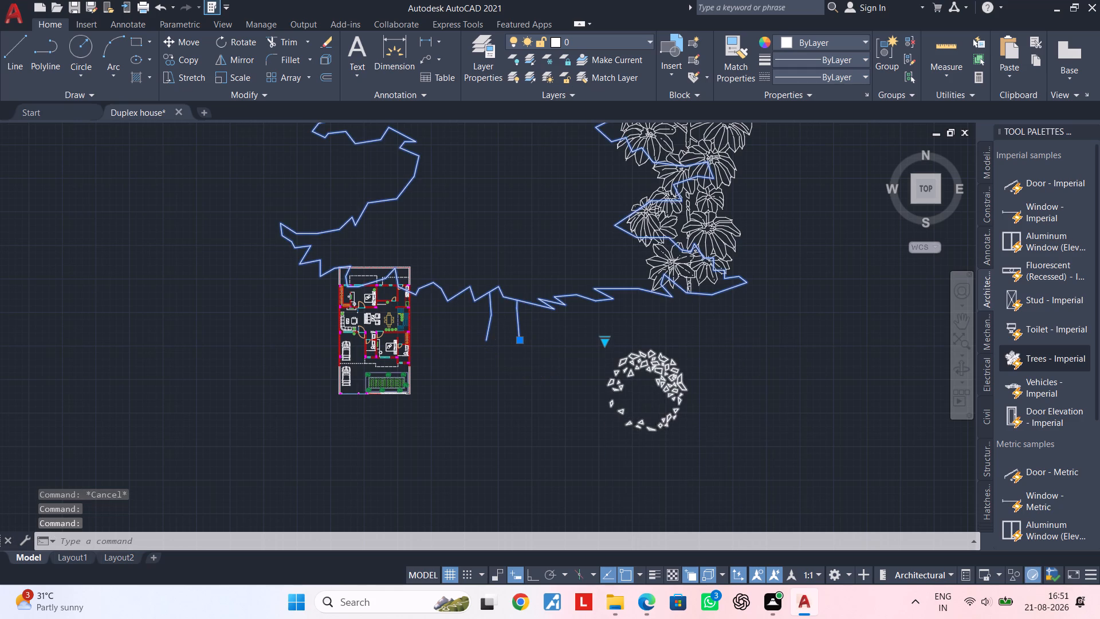
left_click(606, 354)
left_click(609, 356)
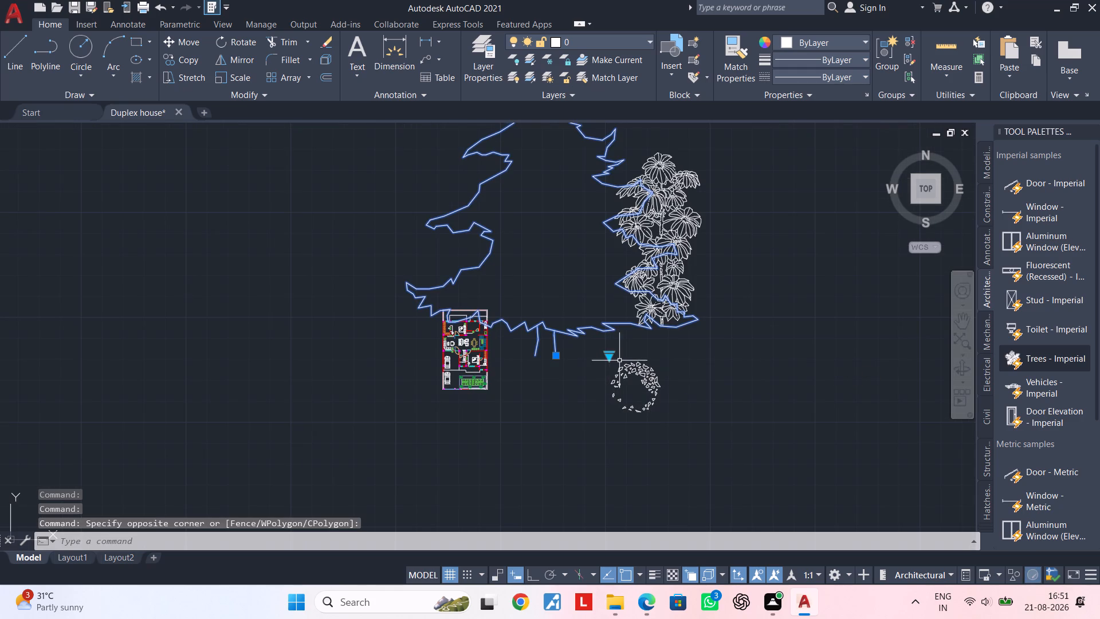
left_click(609, 358)
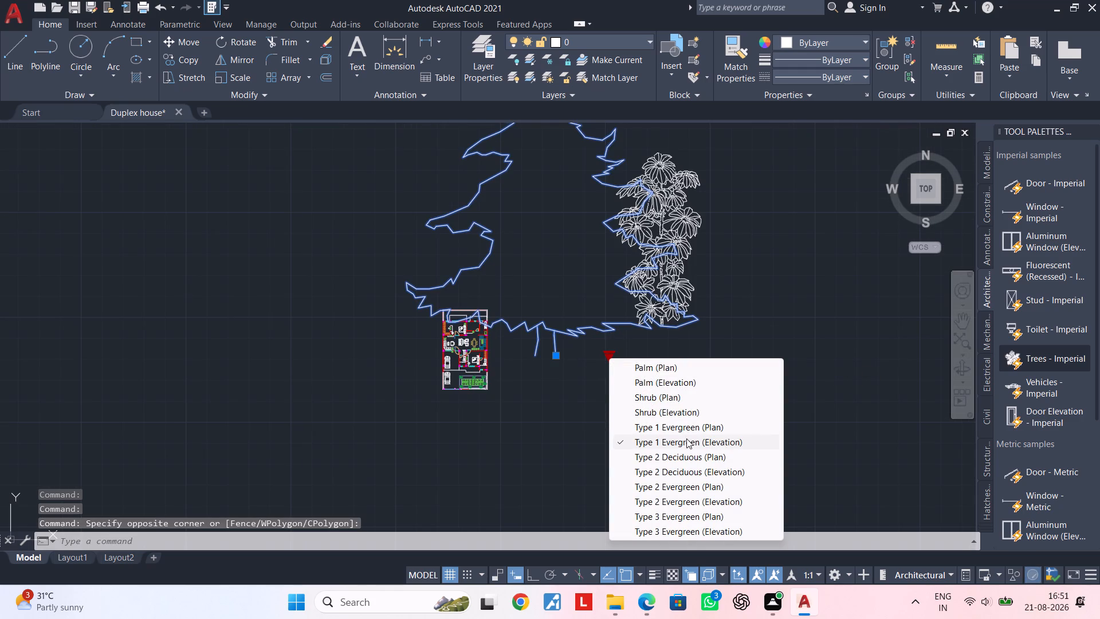
left_click(687, 457)
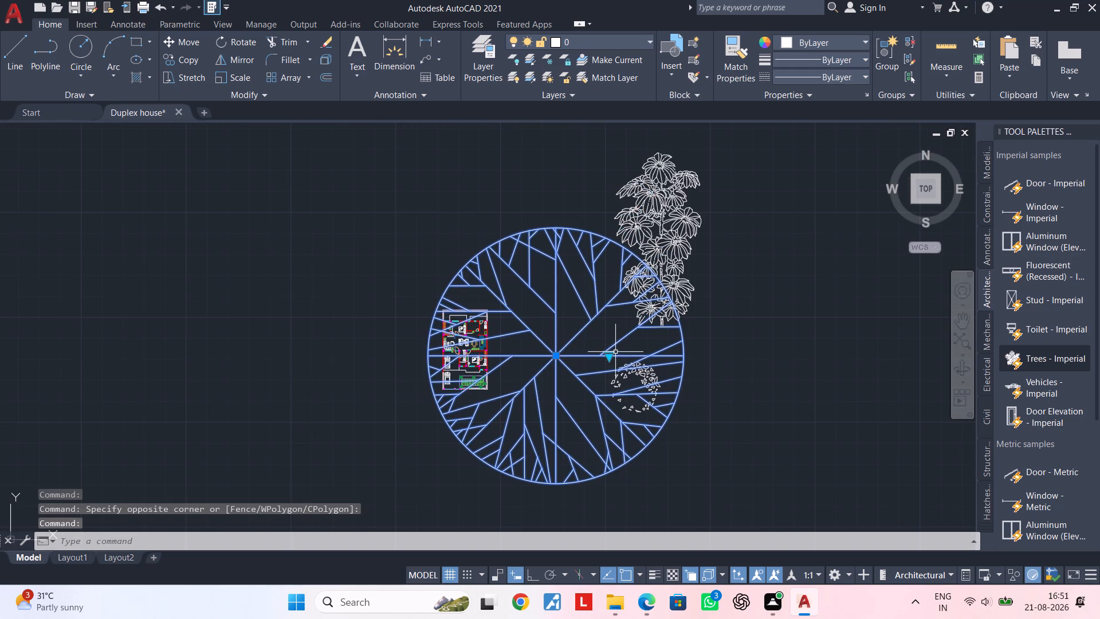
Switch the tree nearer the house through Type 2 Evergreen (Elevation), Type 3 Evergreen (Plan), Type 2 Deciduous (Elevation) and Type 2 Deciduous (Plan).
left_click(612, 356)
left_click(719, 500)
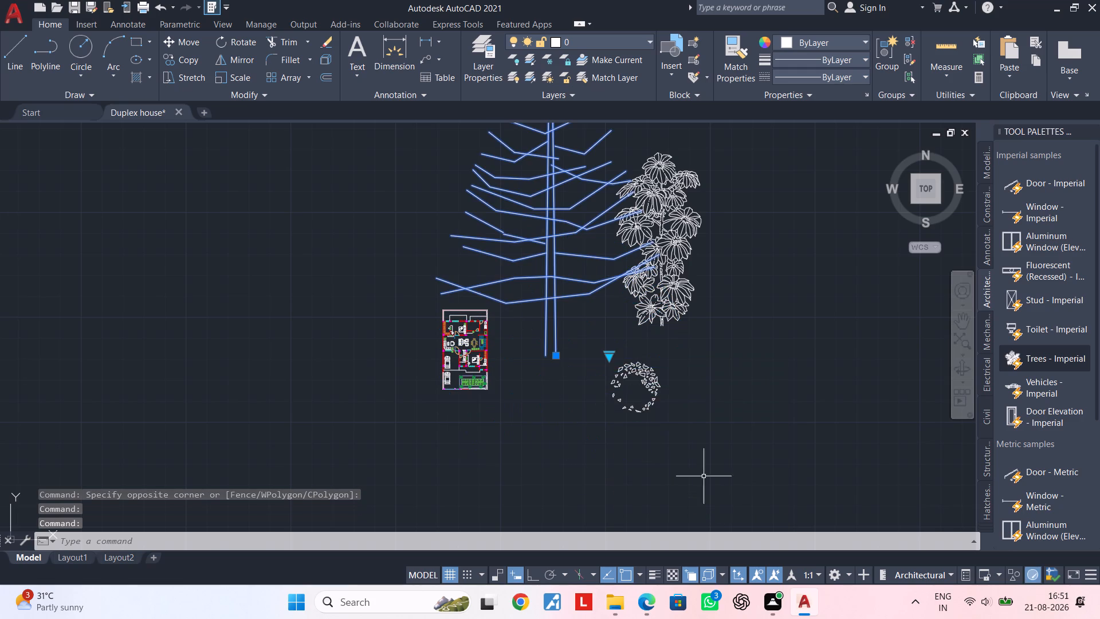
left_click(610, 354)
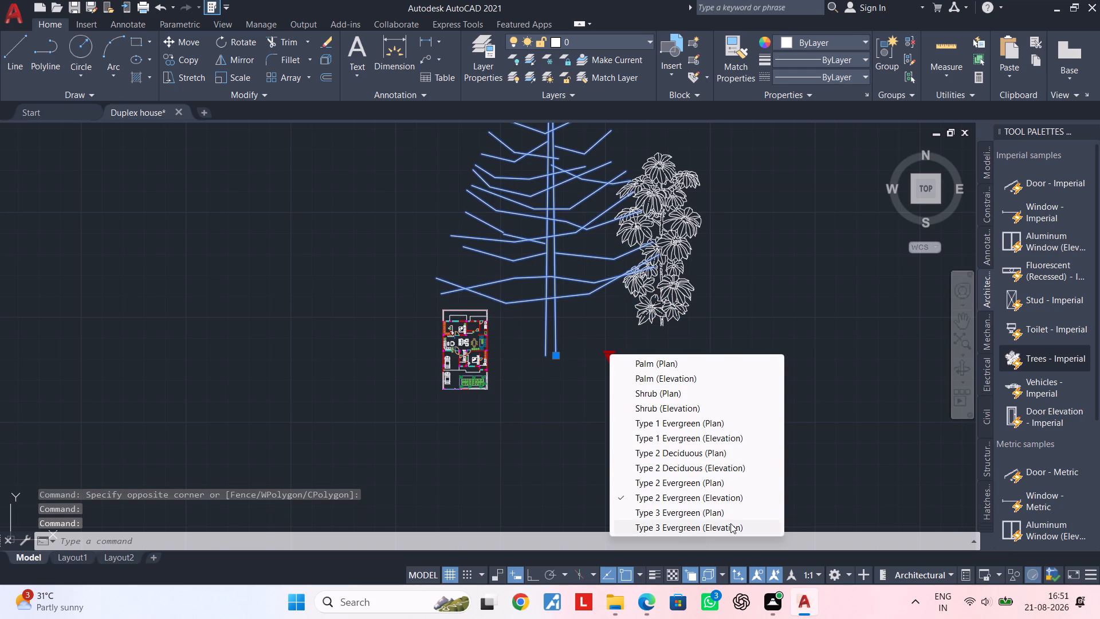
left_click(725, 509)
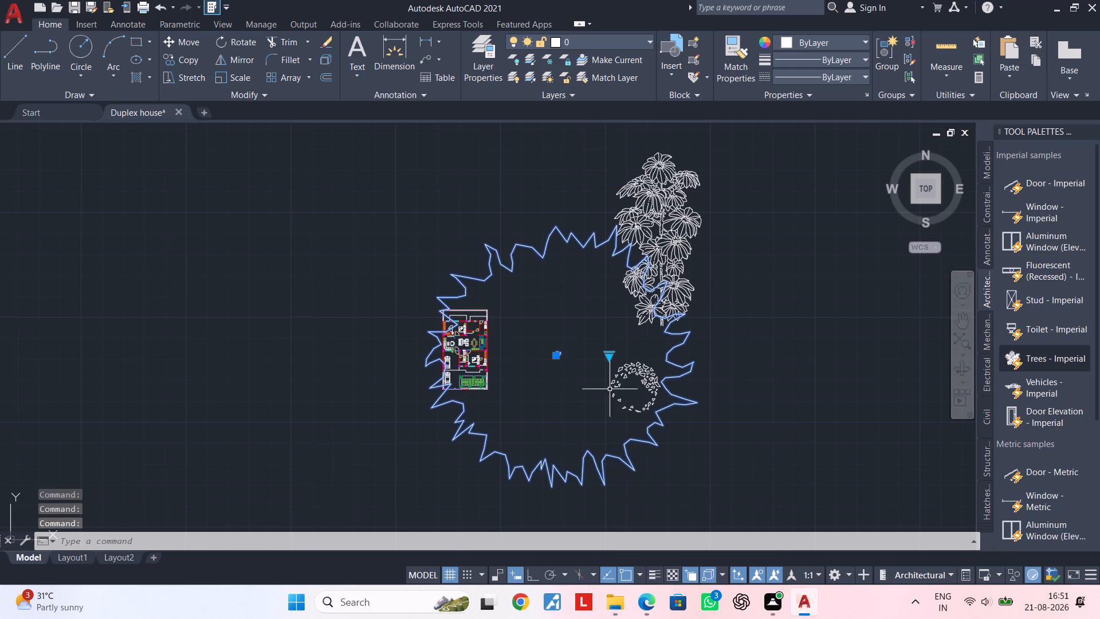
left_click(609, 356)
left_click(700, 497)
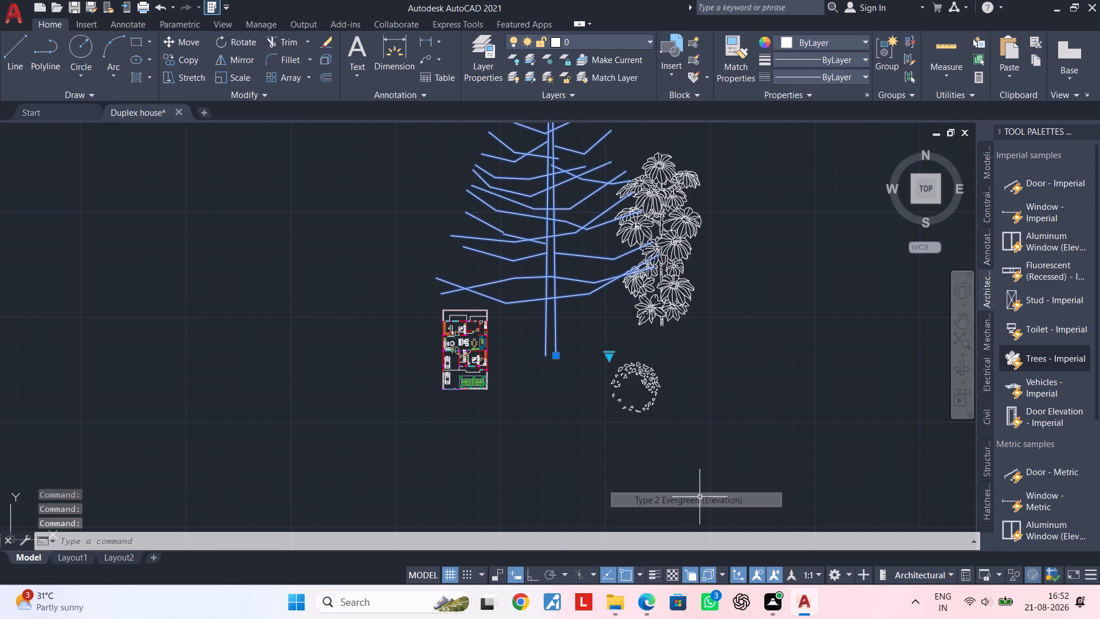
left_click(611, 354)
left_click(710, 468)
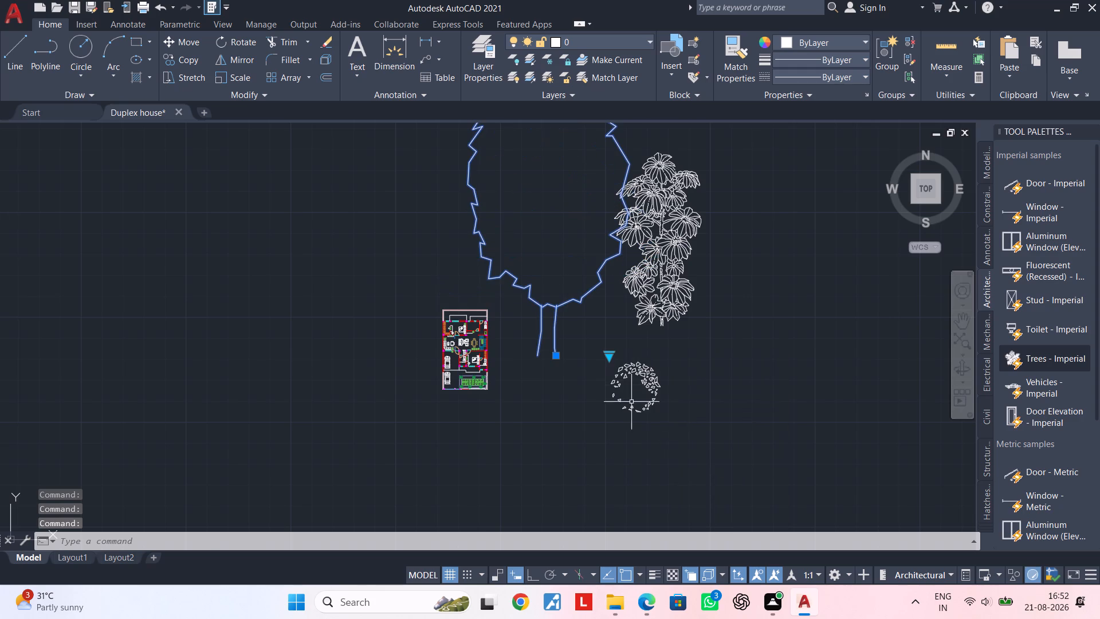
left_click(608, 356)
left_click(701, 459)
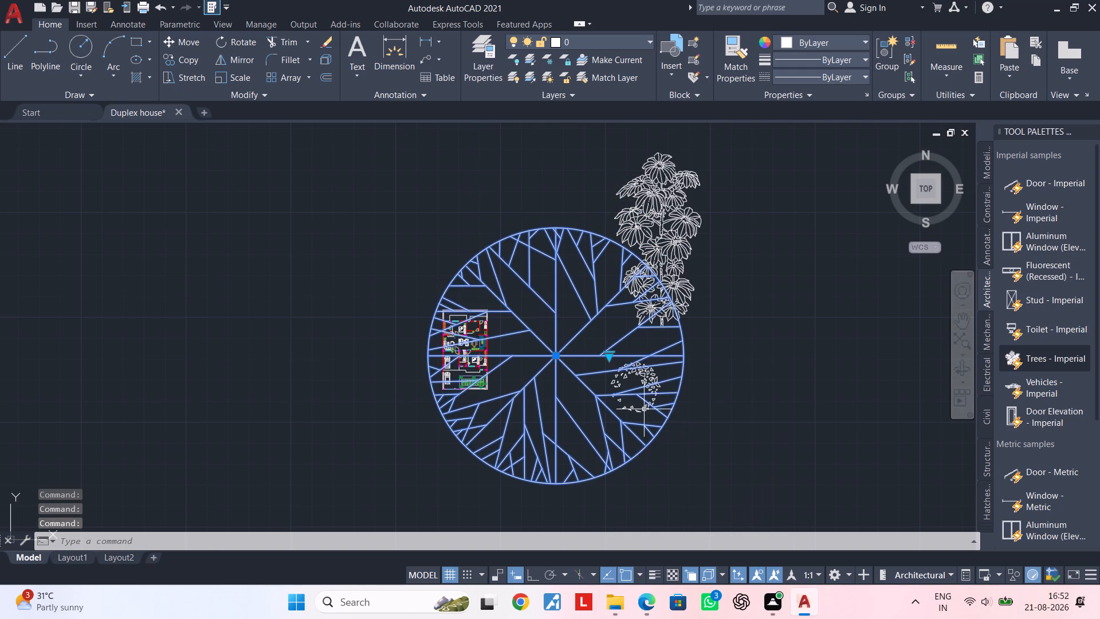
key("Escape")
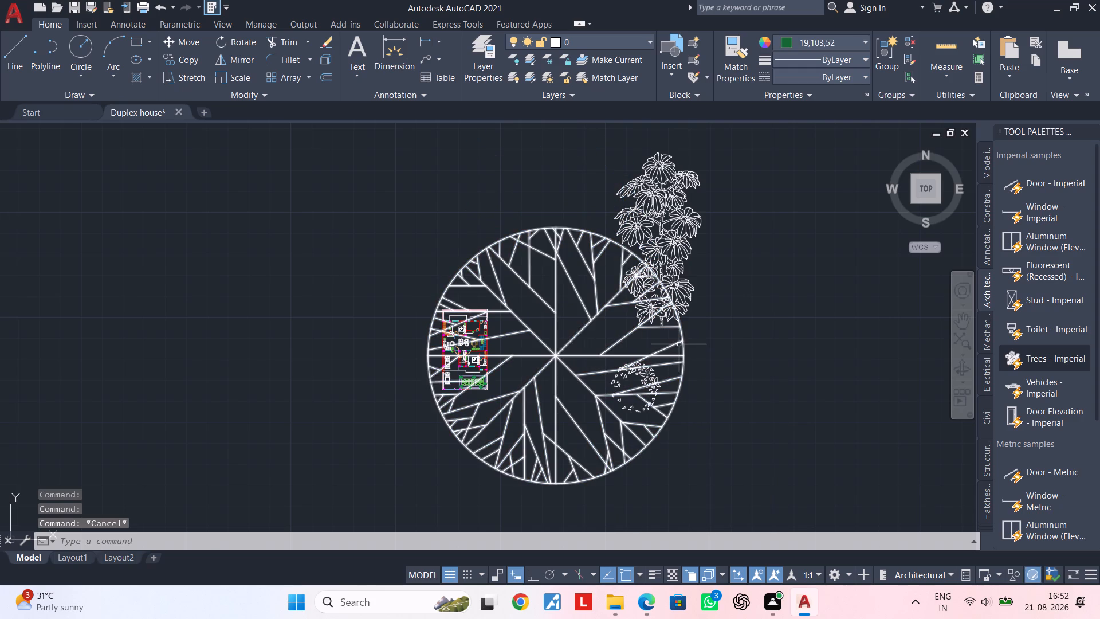
Delete the large plan-view deciduous tree that overlaps the house plan.
left_click(679, 344)
key("Delete")
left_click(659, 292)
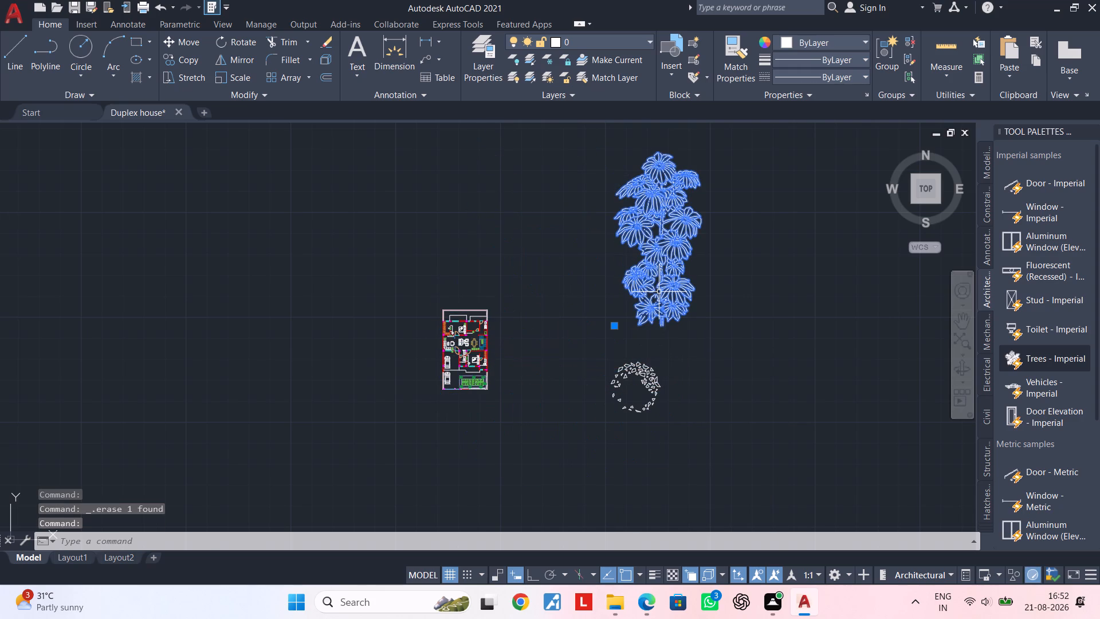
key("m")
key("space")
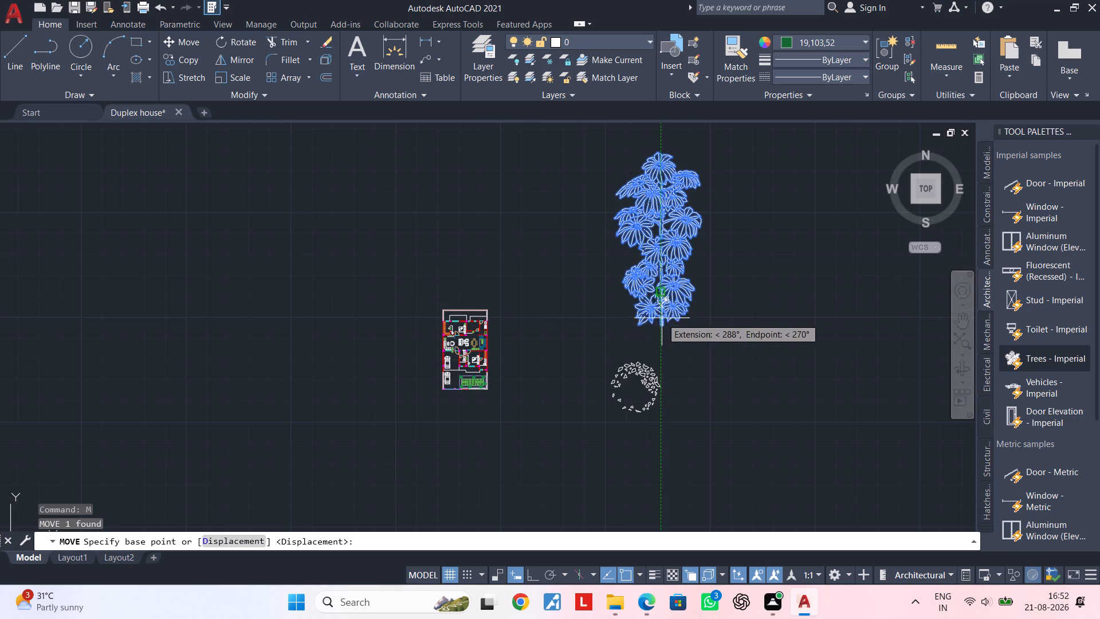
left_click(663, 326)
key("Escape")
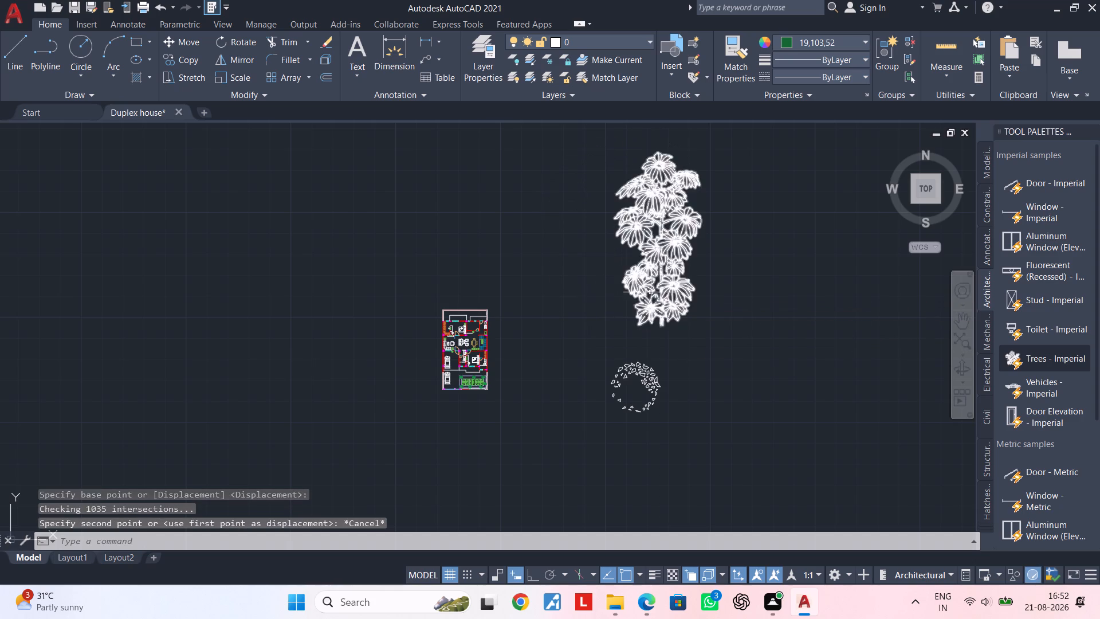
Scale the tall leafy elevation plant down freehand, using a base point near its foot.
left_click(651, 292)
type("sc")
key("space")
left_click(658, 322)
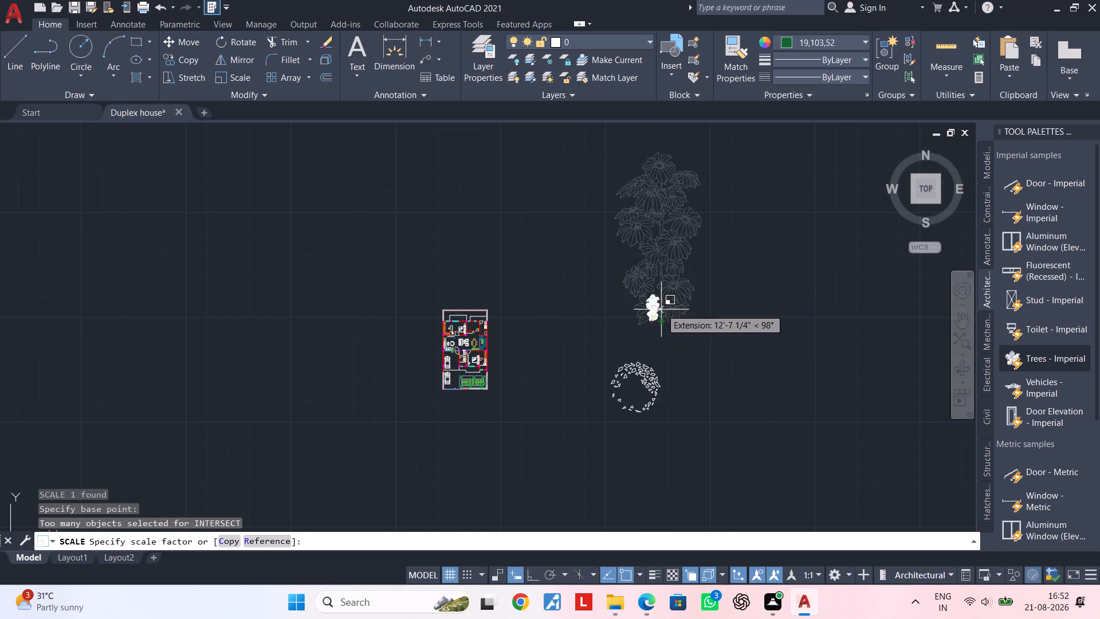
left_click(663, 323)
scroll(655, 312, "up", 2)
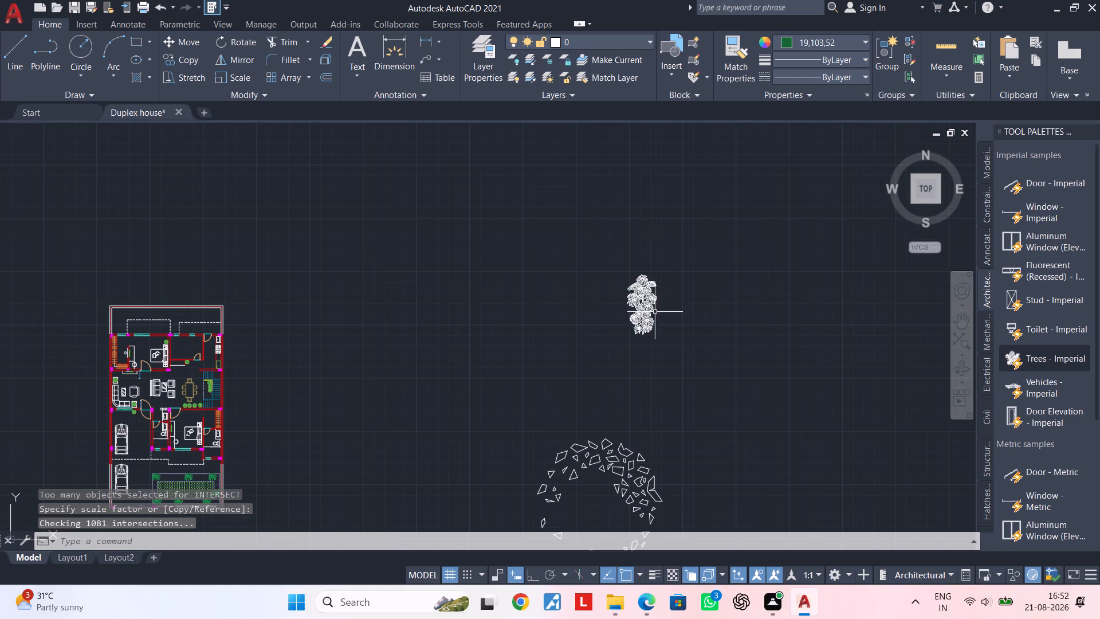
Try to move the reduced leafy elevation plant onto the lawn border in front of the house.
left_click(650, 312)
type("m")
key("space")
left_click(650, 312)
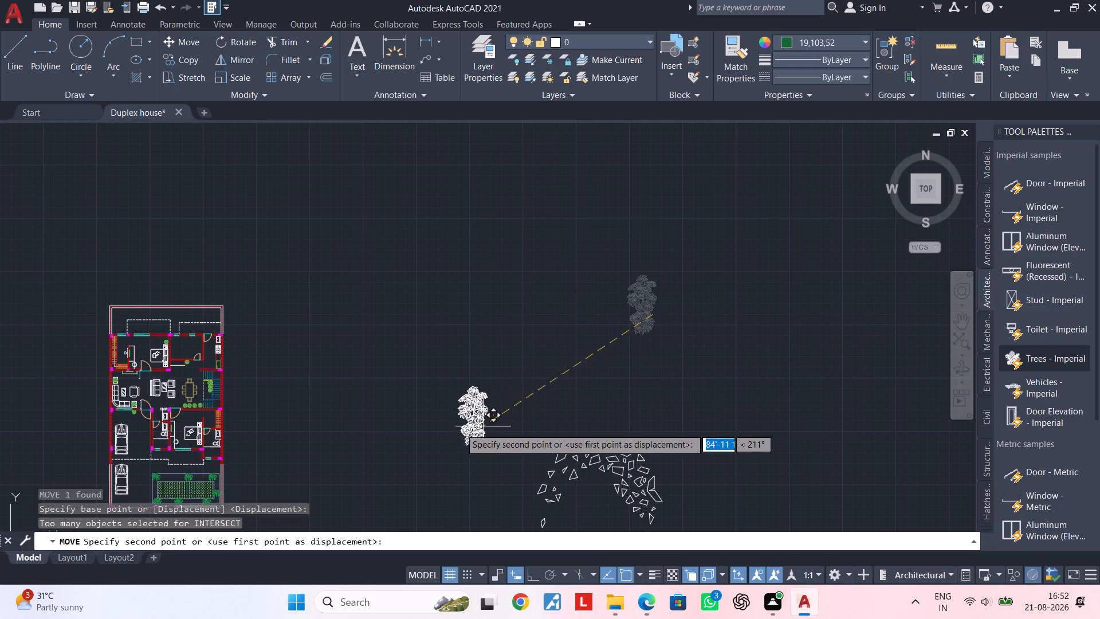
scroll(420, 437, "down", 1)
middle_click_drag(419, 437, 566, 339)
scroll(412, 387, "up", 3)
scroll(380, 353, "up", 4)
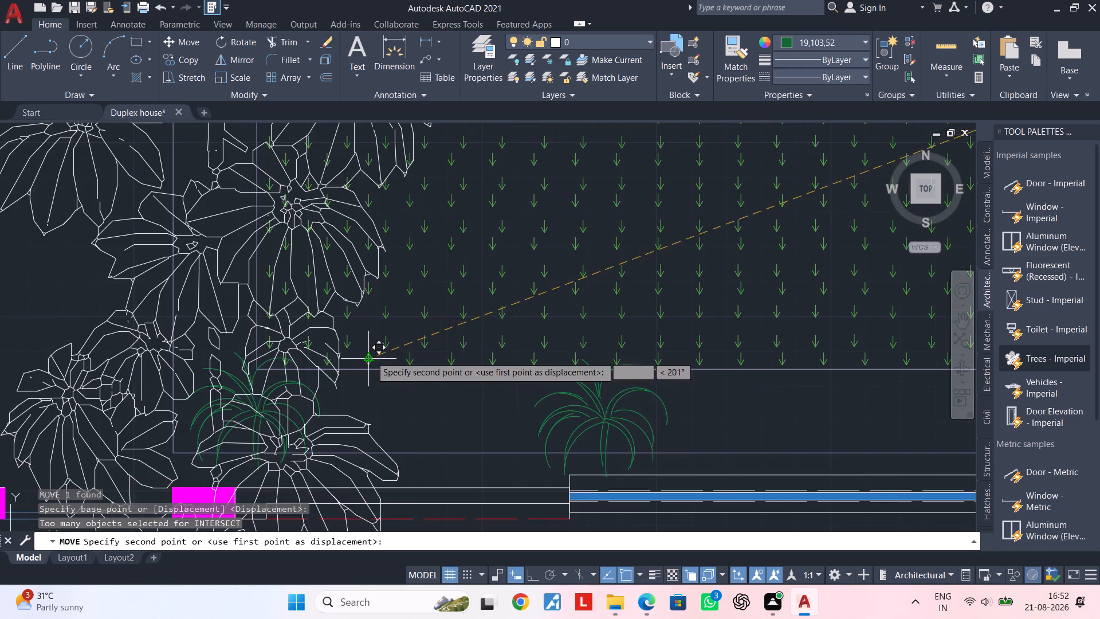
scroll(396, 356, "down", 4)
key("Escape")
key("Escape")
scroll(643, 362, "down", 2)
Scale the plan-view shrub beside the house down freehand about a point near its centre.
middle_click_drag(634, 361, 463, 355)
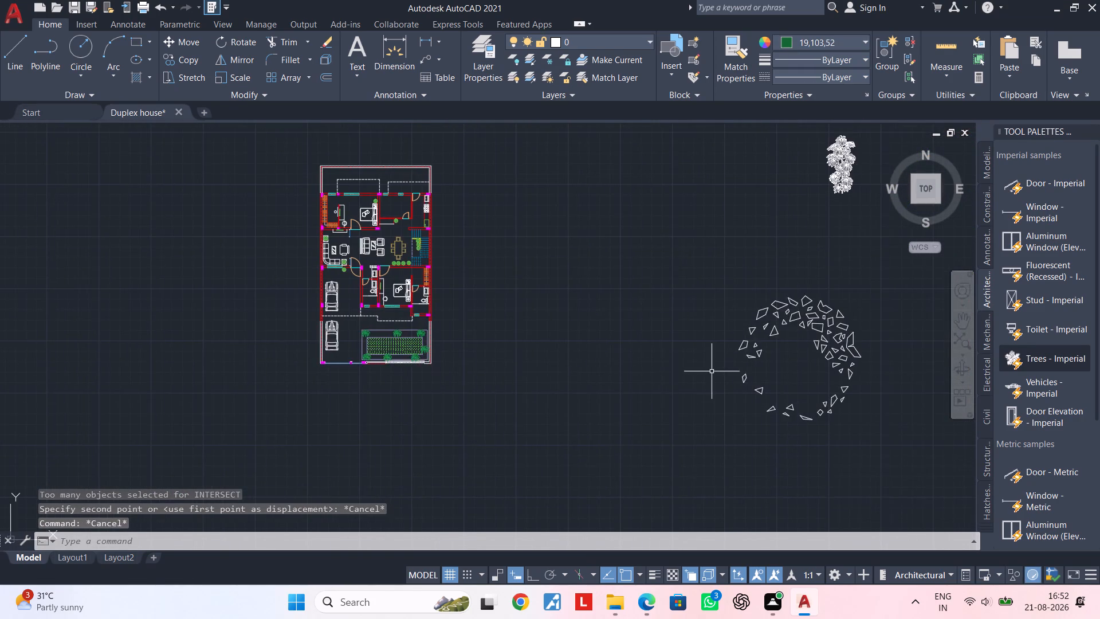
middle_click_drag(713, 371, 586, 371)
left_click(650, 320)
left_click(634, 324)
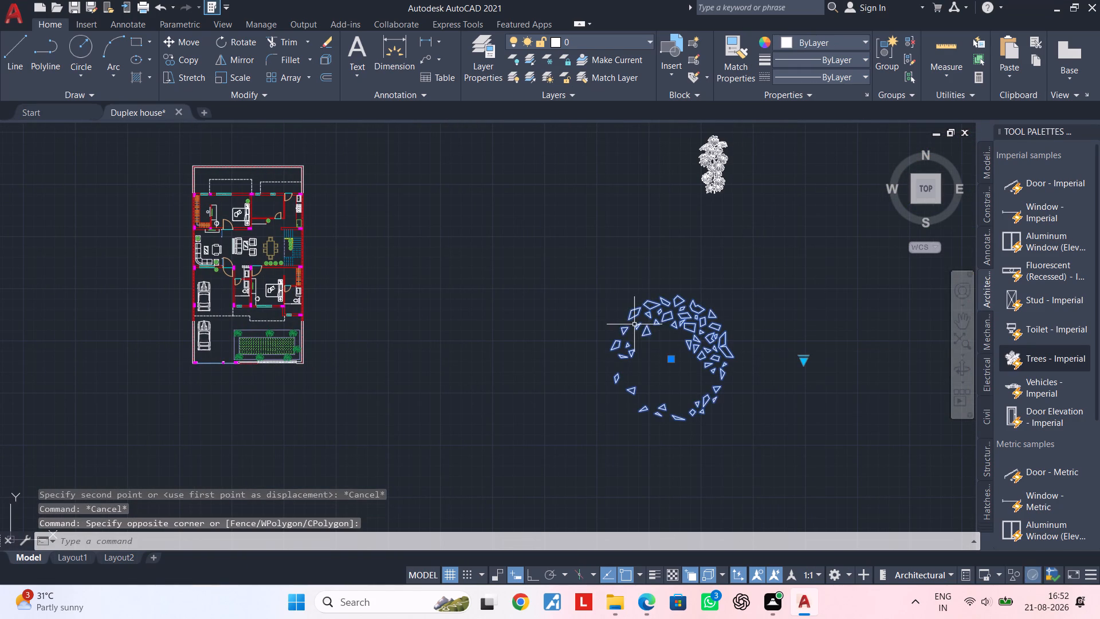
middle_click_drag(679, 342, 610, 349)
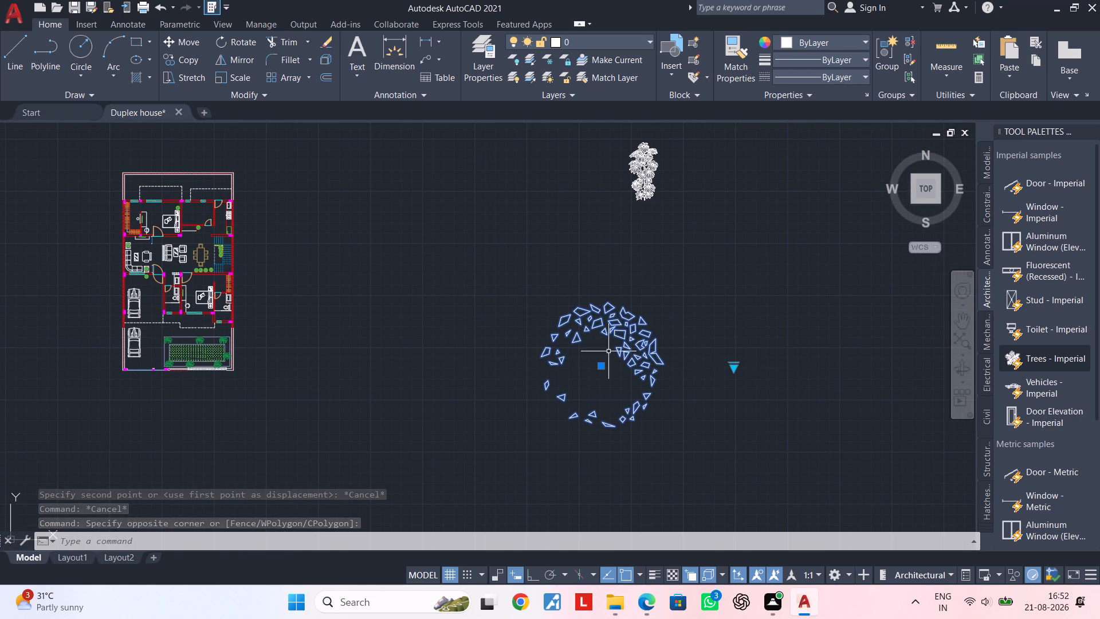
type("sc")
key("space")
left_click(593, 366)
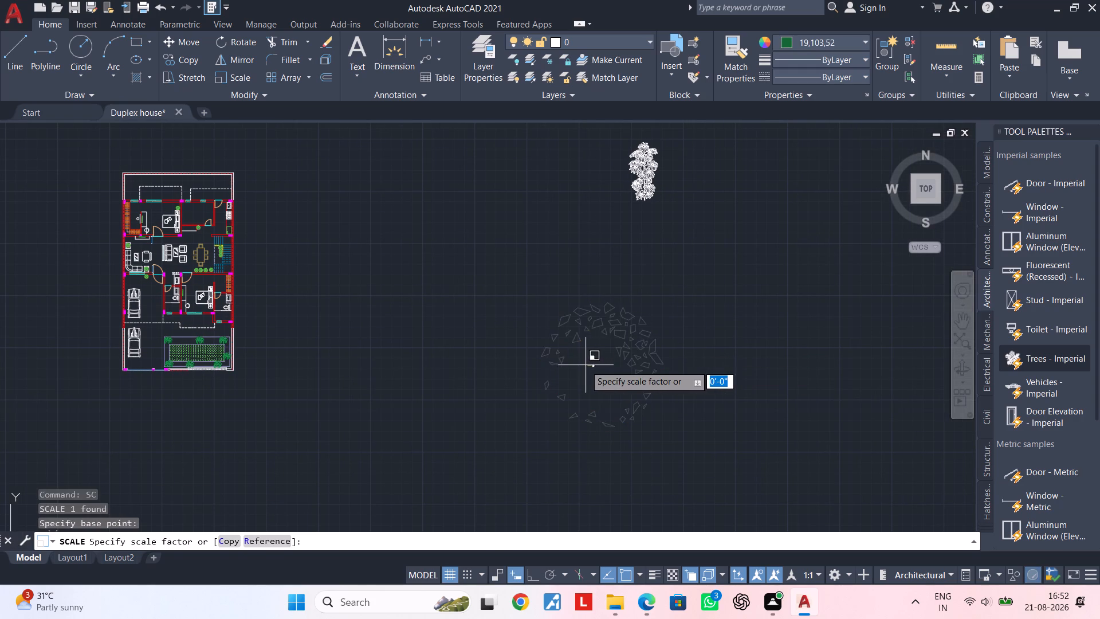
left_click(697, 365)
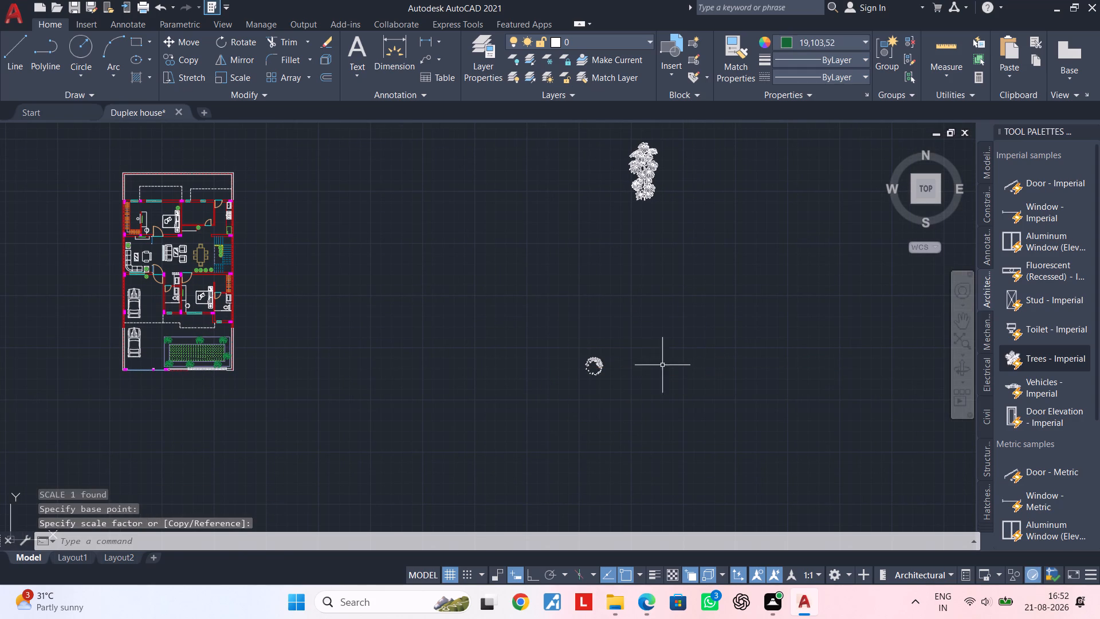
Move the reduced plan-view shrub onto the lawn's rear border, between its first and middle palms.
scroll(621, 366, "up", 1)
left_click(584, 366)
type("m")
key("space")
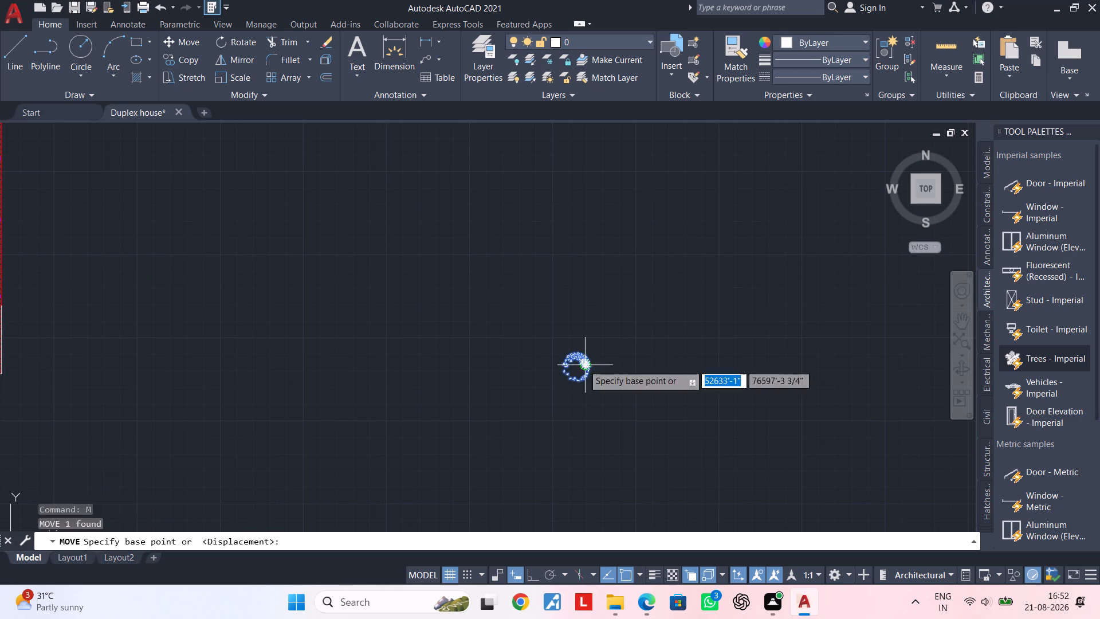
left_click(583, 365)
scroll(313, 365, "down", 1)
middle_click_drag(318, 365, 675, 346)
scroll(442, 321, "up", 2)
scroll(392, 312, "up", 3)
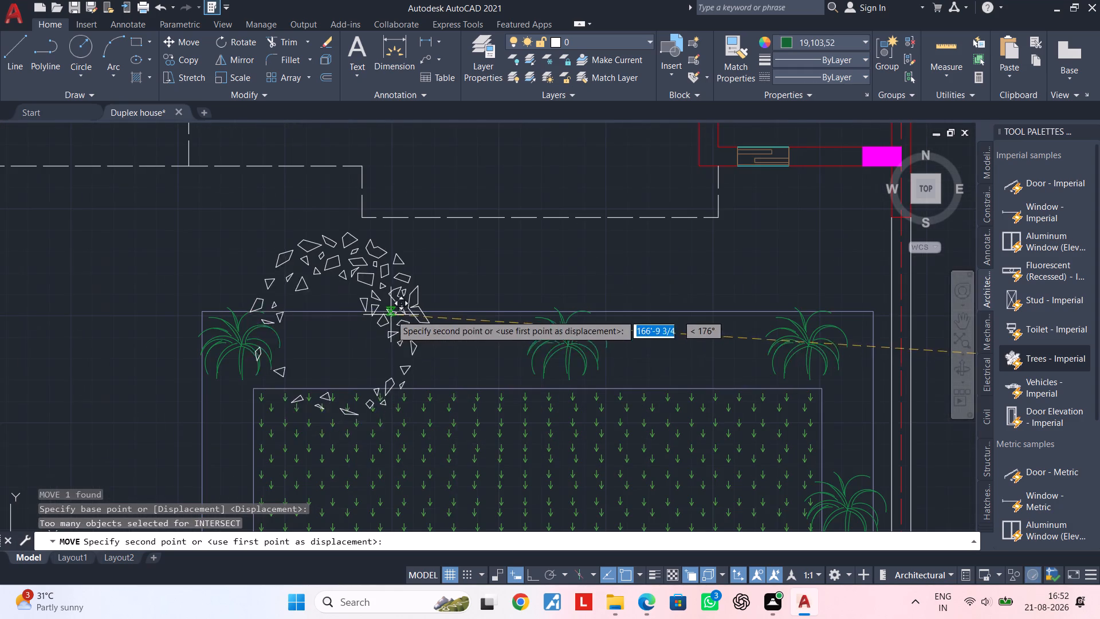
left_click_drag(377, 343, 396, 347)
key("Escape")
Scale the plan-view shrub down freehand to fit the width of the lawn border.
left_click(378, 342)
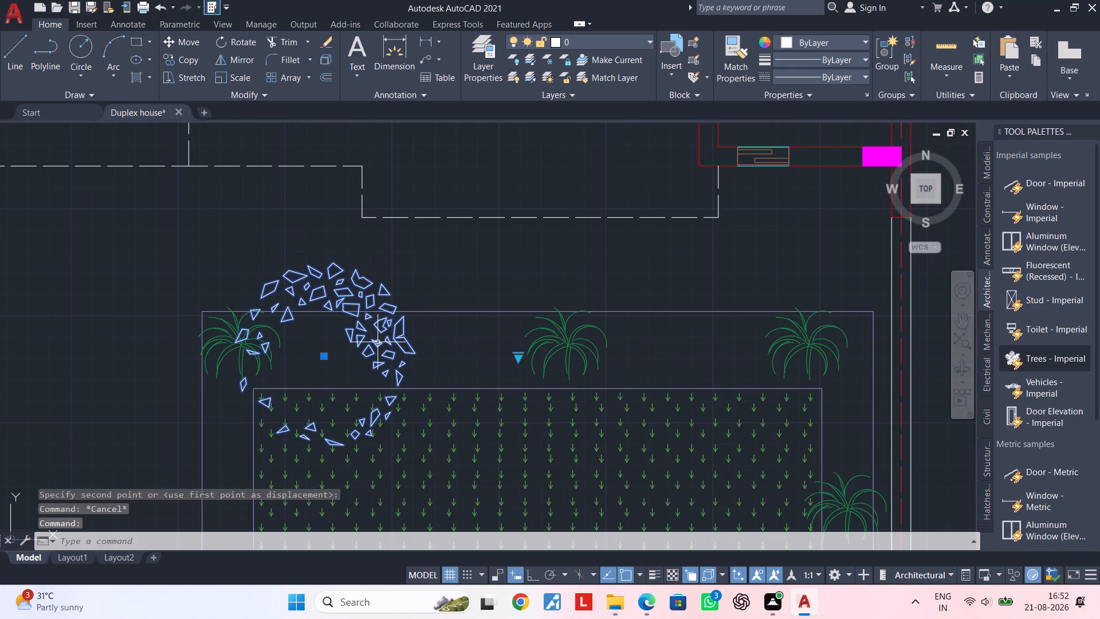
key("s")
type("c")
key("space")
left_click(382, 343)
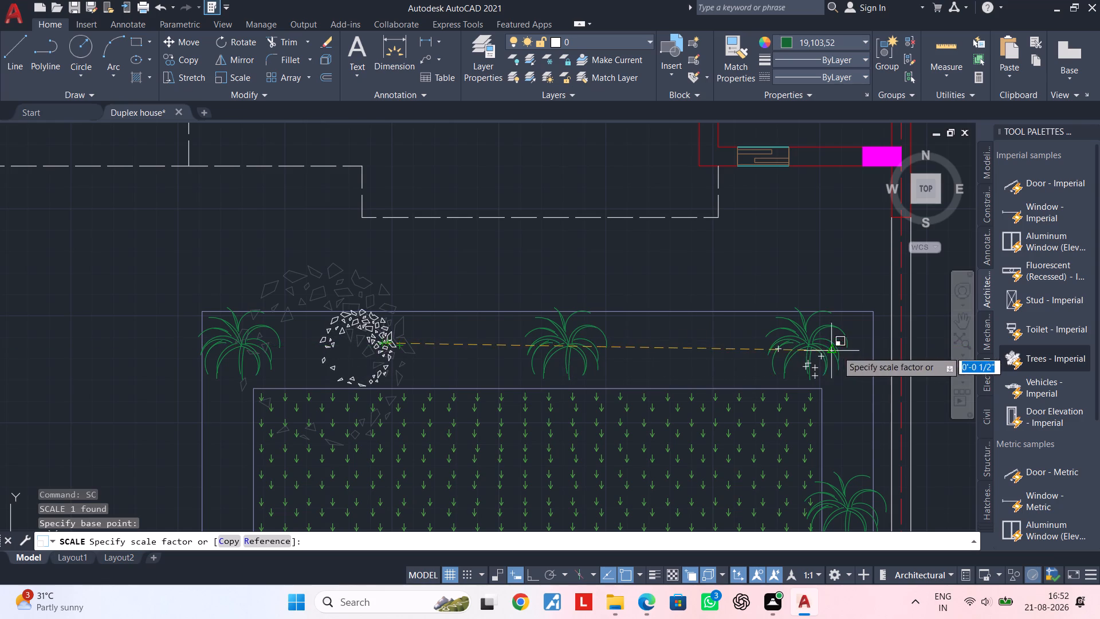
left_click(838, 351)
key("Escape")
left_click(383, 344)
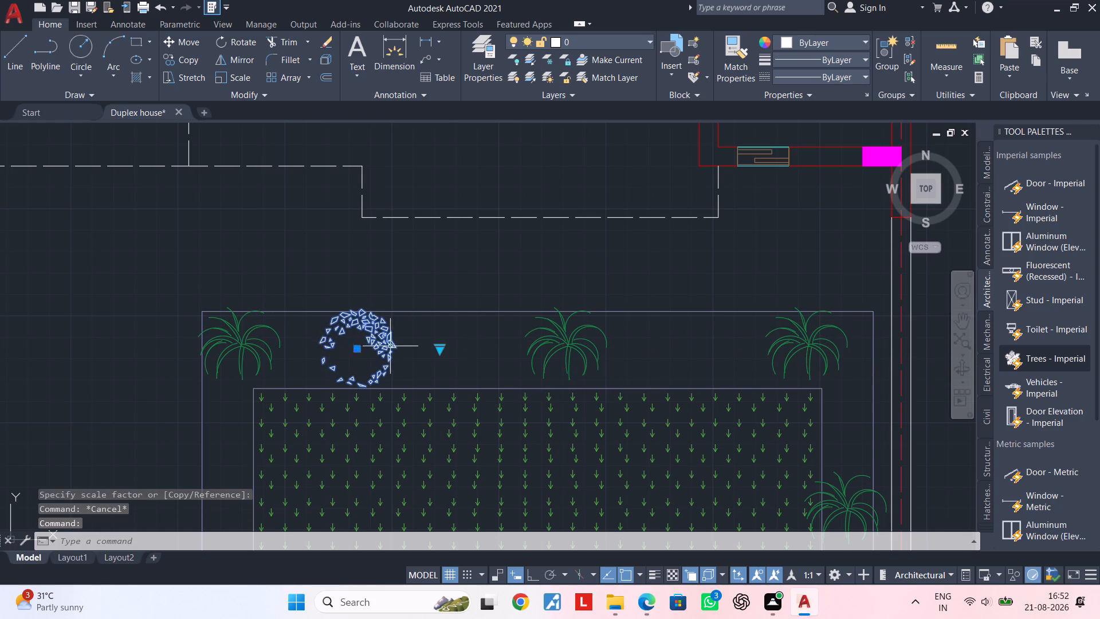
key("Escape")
Delete the plan-view shrub from the lawn border.
scroll(414, 349, "down", 2)
middle_click_drag(414, 348, 266, 344)
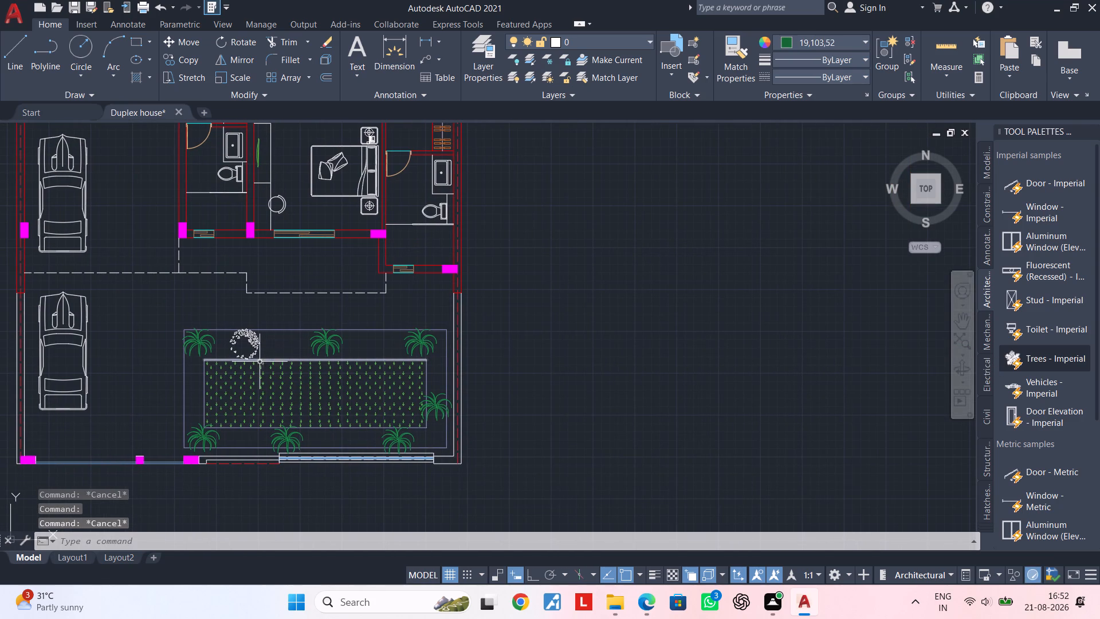
scroll(245, 357, "up", 2)
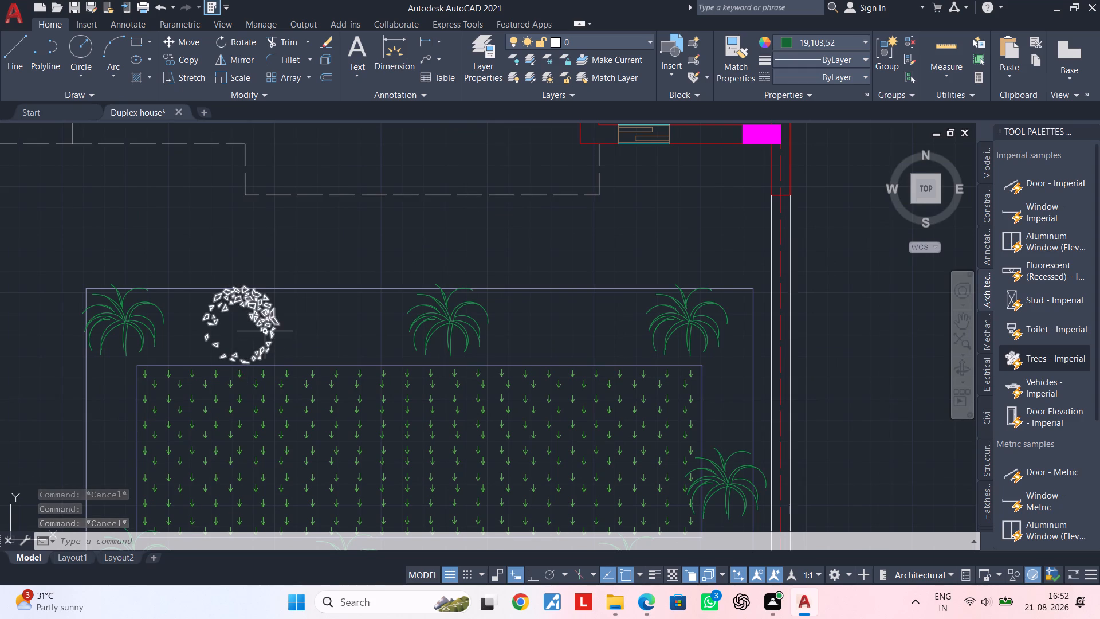
left_click(265, 331)
key("Delete")
Examine the house plan from the front lawn to the rear rooms.
scroll(257, 336, "down", 2)
middle_click_drag(271, 348, 348, 348)
middle_click_drag(337, 355, 405, 346)
middle_click_drag(383, 344, 353, 370)
scroll(357, 362, "down", 2)
middle_click_drag(364, 366, 348, 484)
scroll(322, 256, "up", 2)
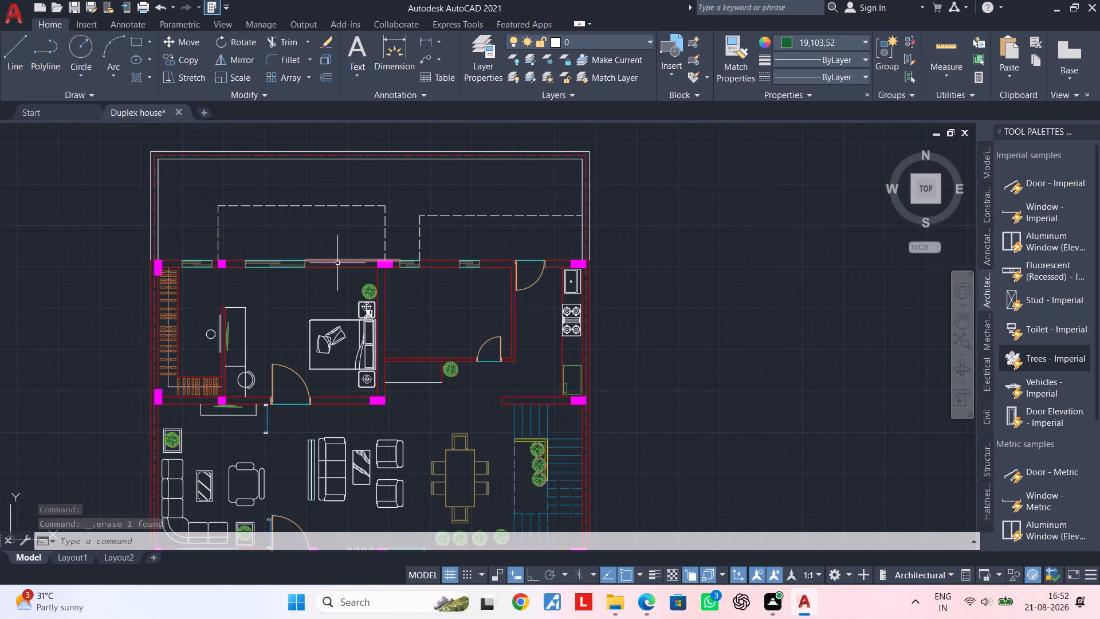
scroll(337, 263, "down", 2)
middle_click_drag(353, 306, 359, 234)
middle_click_drag(376, 327, 415, 306)
Delete the leafy elevation plant standing in the empty space beside the house plan.
middle_click_drag(462, 317, 125, 334)
scroll(611, 322, "down", 1)
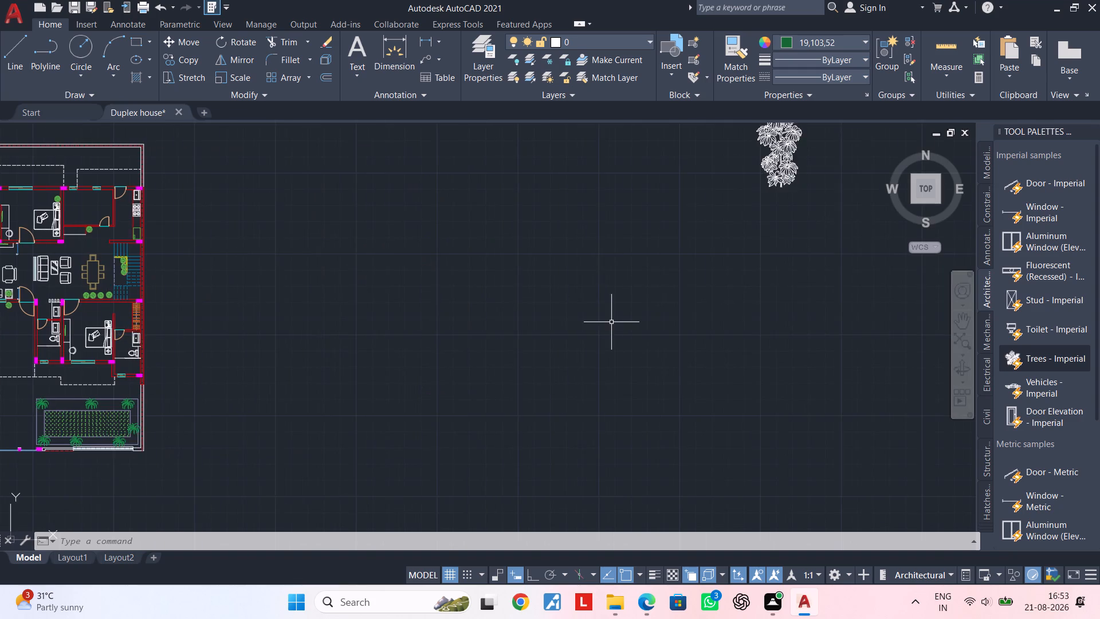
middle_click_drag(592, 334, 282, 411)
scroll(380, 302, "up", 2)
left_click(440, 279)
right_click(440, 279)
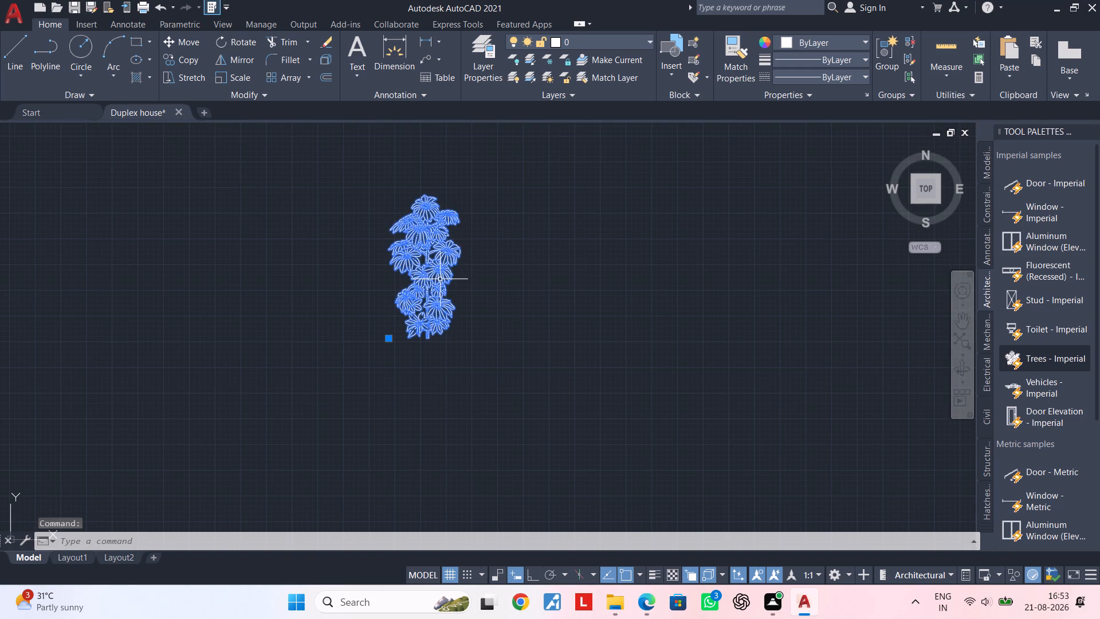
left_click(324, 352)
left_click(467, 216)
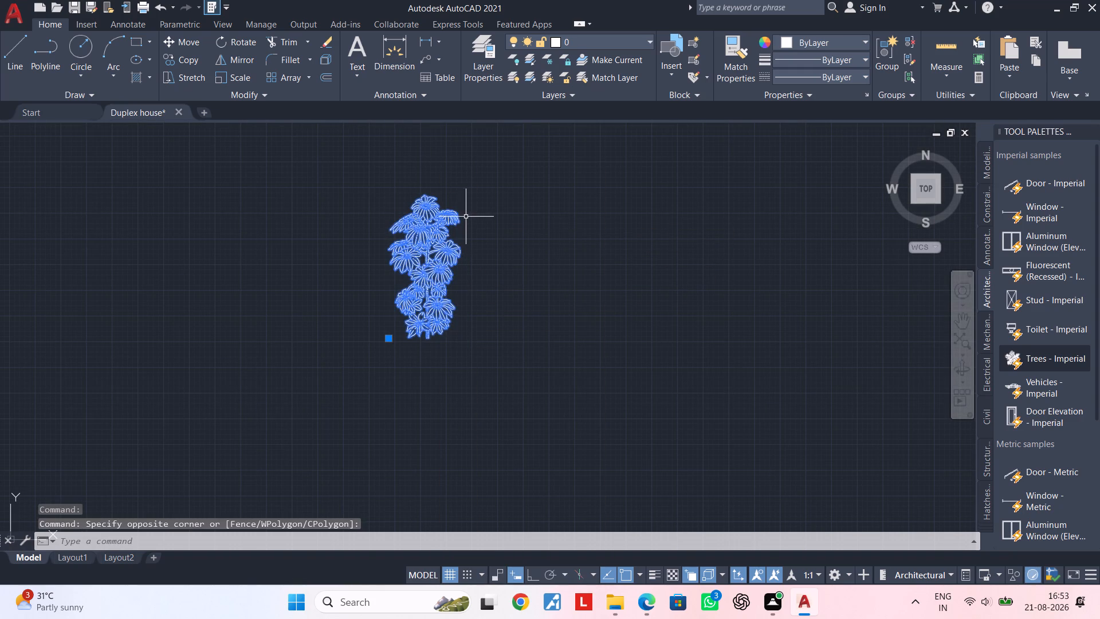
key("Delete")
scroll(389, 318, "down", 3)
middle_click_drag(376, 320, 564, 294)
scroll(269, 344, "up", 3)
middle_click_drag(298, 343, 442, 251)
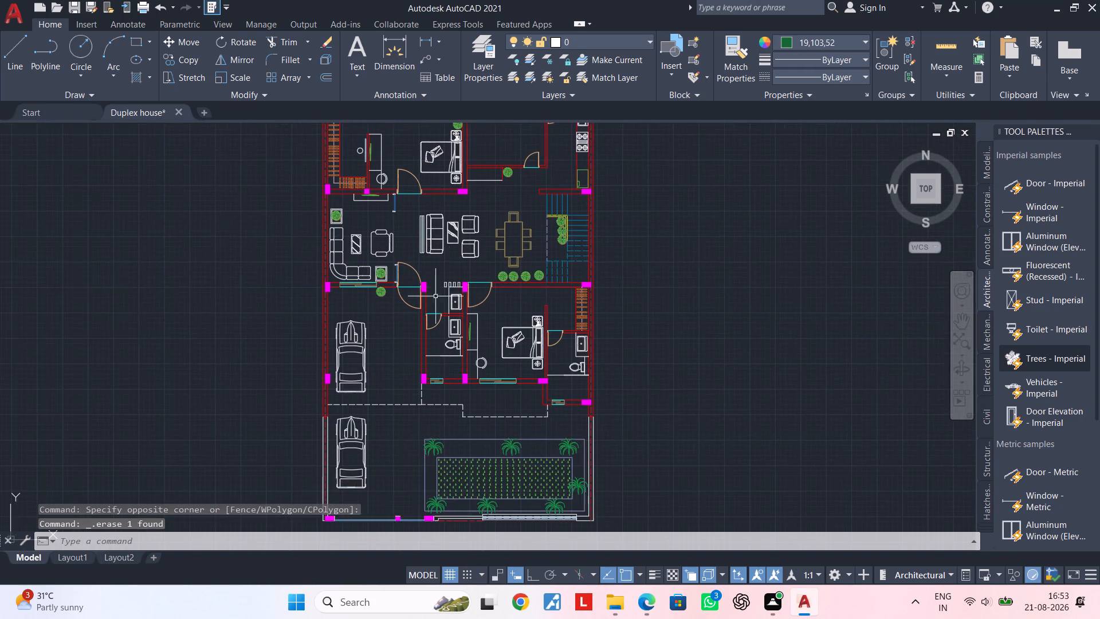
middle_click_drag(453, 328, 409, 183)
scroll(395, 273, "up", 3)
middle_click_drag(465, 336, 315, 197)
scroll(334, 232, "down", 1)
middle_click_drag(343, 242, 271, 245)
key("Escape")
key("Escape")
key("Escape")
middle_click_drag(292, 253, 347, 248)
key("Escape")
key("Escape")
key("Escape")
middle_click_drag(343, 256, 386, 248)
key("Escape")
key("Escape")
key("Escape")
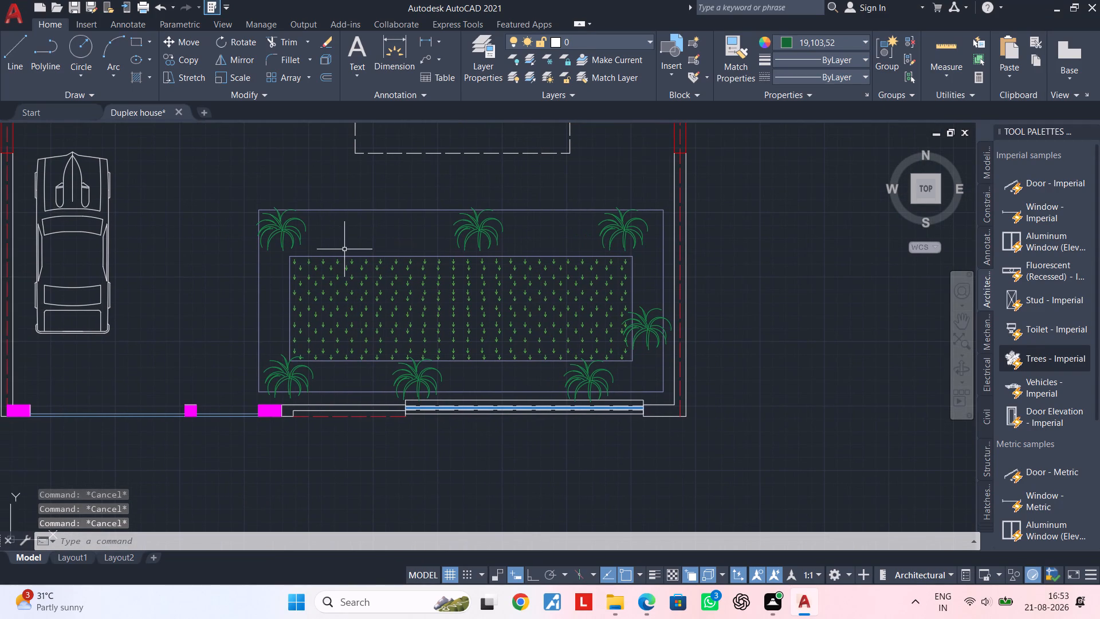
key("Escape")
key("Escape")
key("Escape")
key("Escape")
Preview the coloured plan-view tree blocks in DesignCenter, from A$C0388573D through A$C143125F4, to choose one for the lawn.
key("a")
key("d")
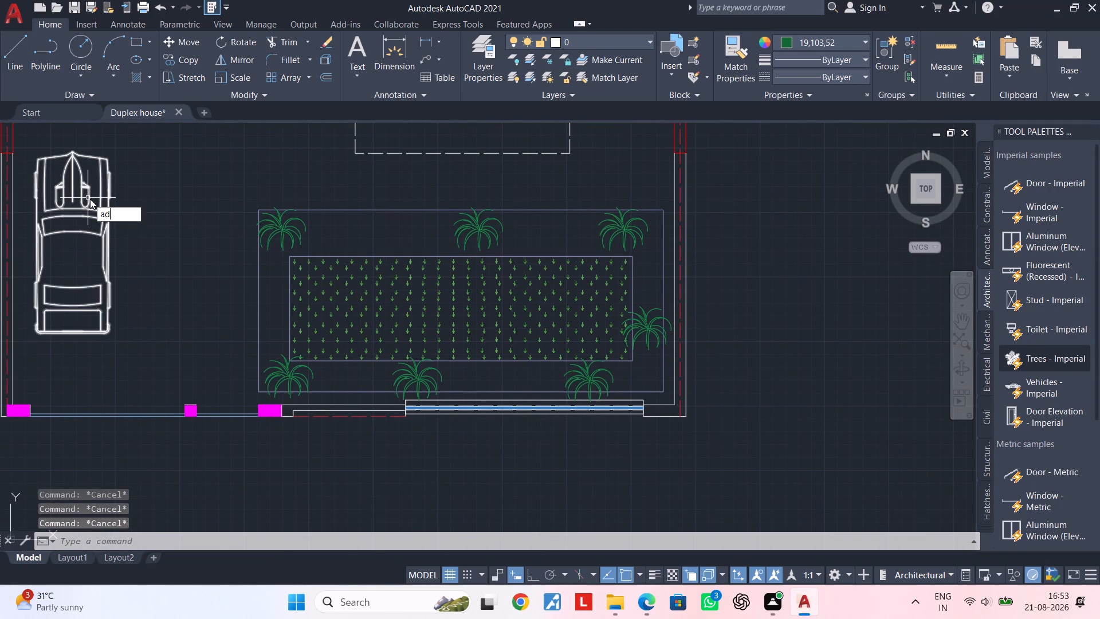
key("c")
key("space")
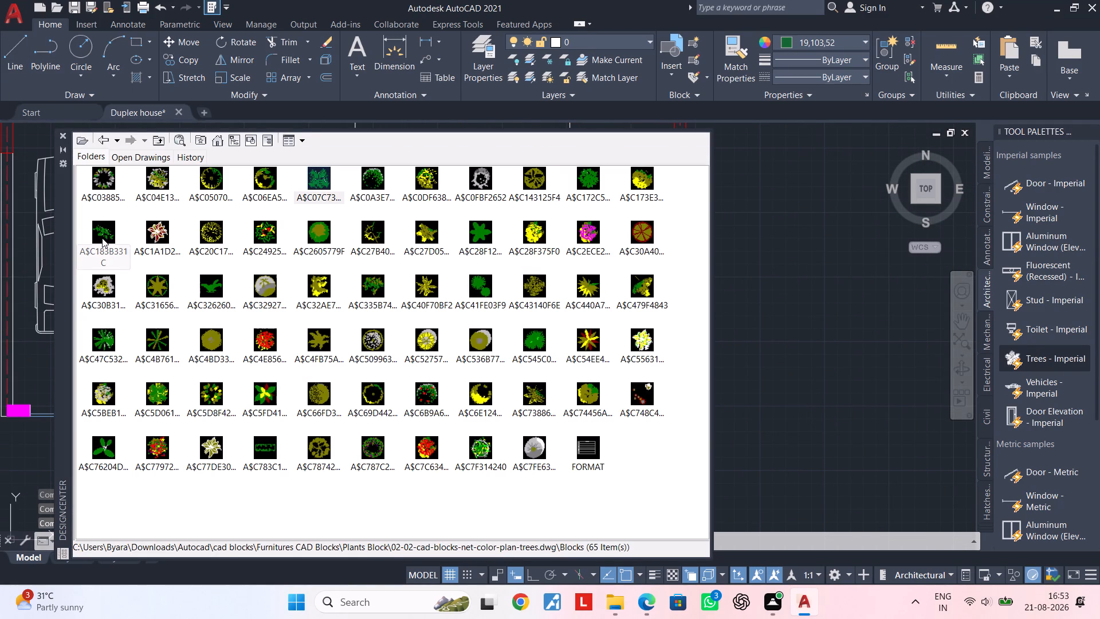
left_click(102, 238)
double_click(103, 183)
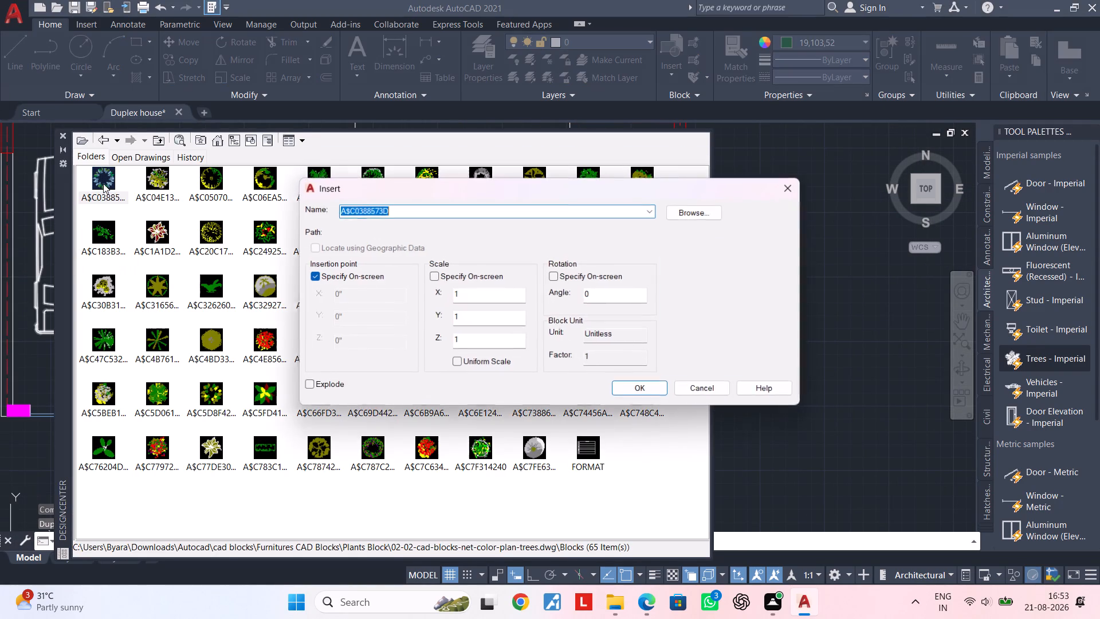
left_click(789, 185)
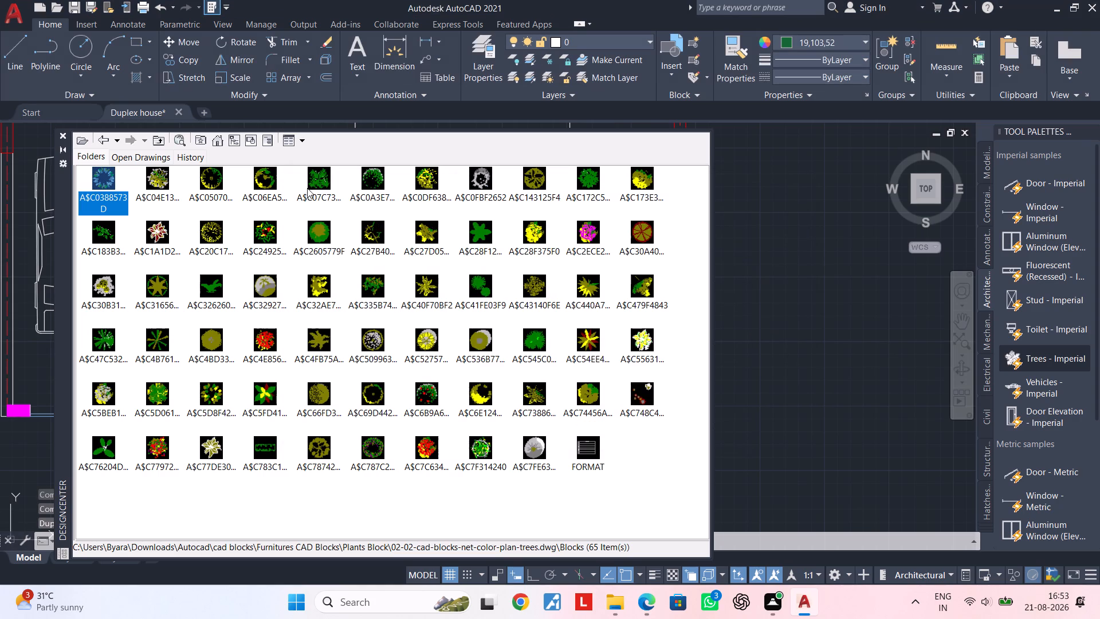
double_click(165, 178)
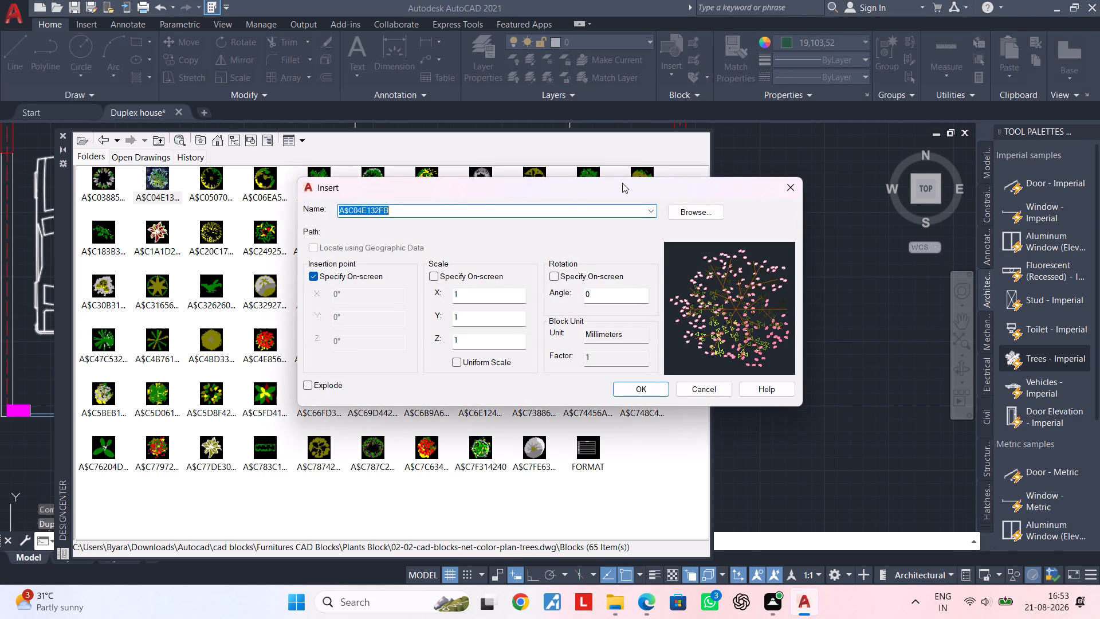
left_click(799, 184)
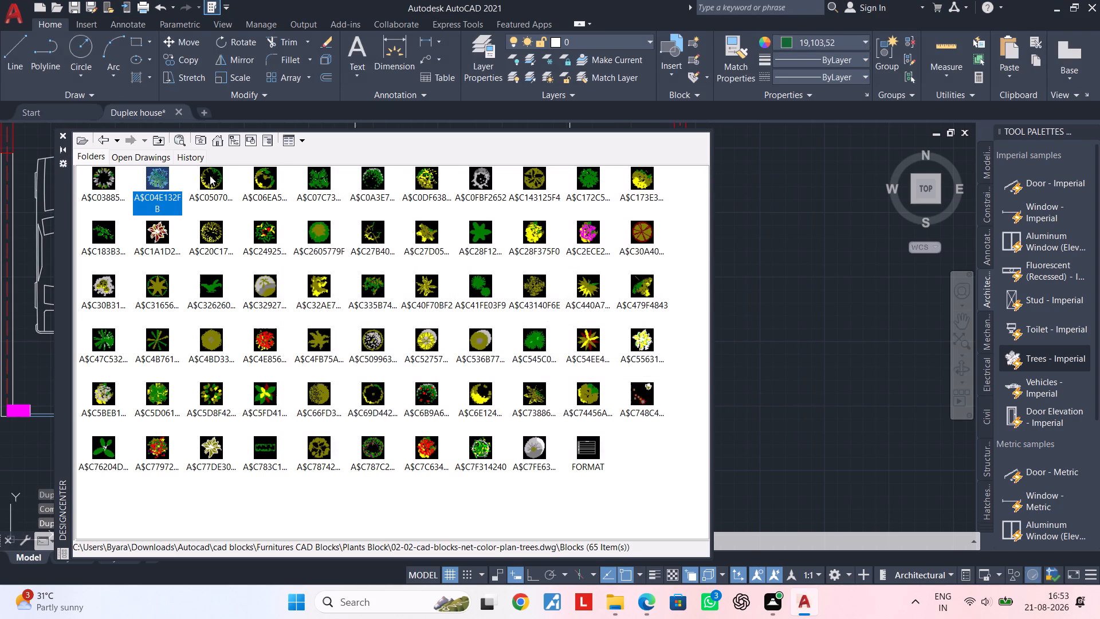
double_click(210, 175)
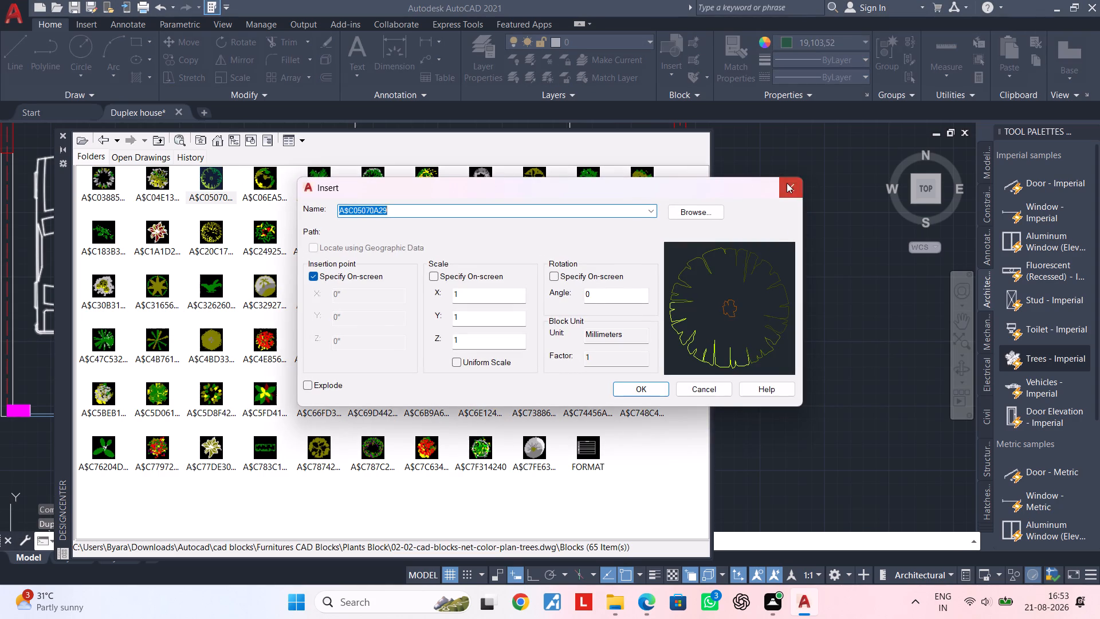
left_click(787, 183)
double_click(321, 174)
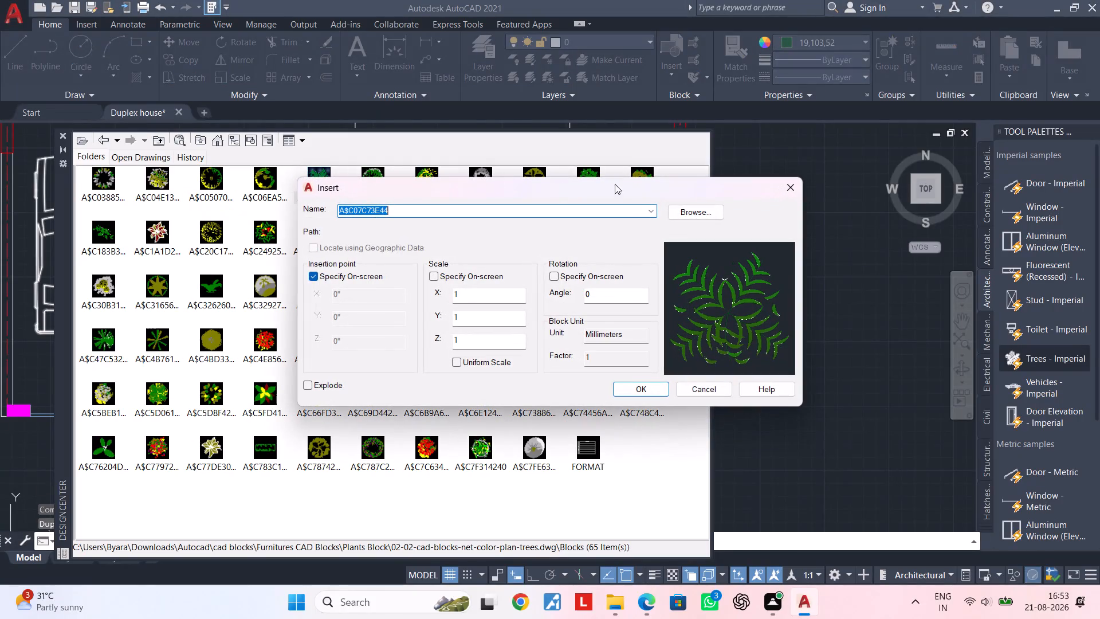
left_click(788, 191)
double_click(367, 180)
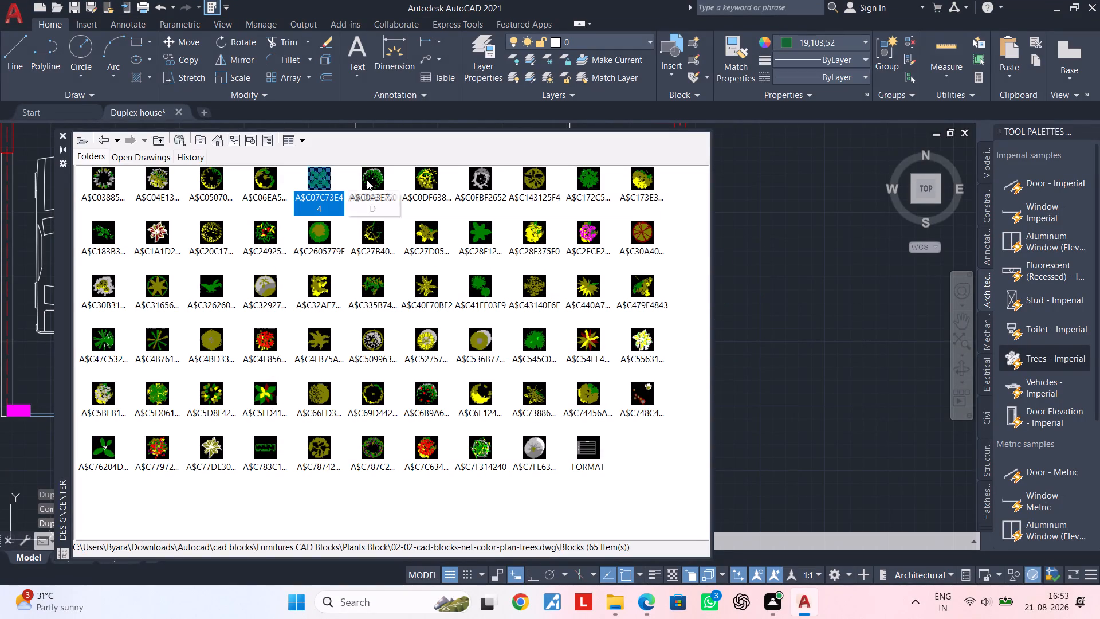
left_click(787, 190)
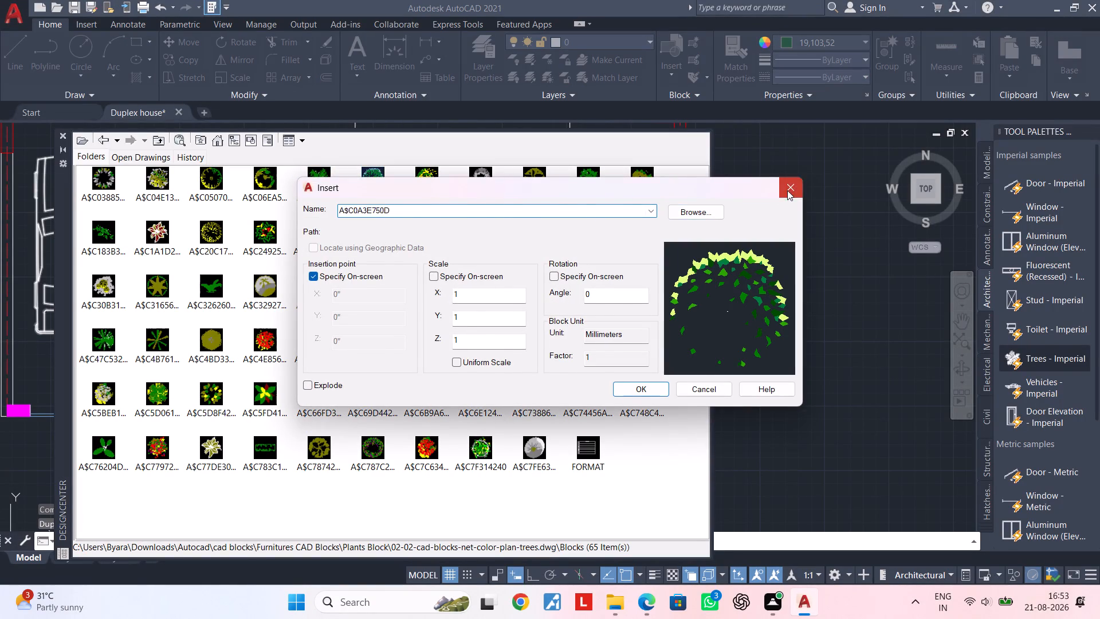
double_click(483, 175)
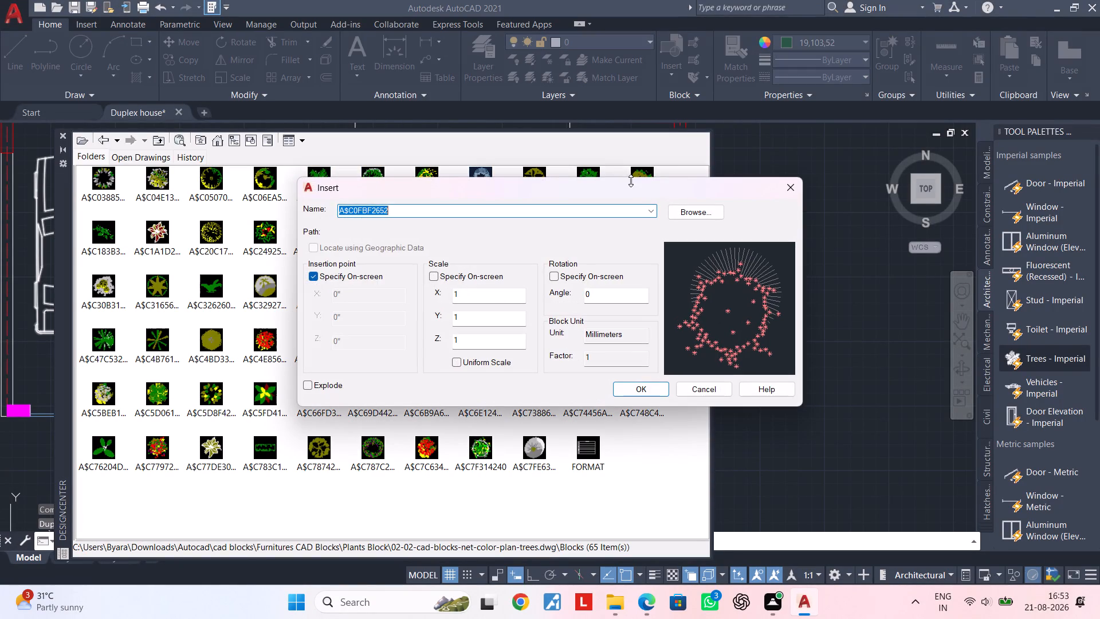
left_click(781, 187)
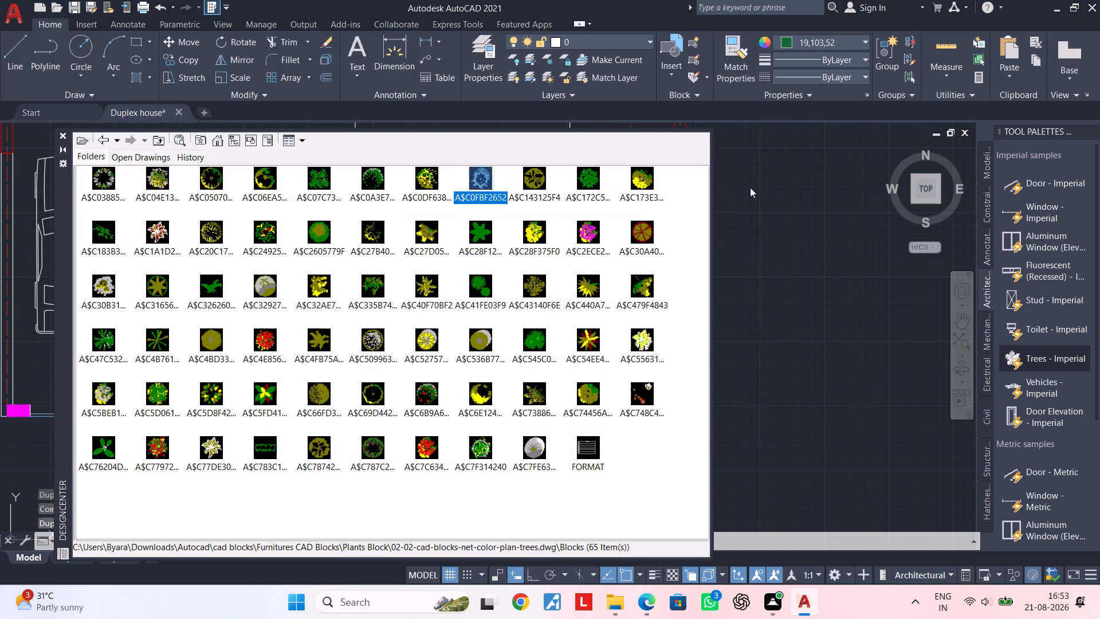
double_click(537, 182)
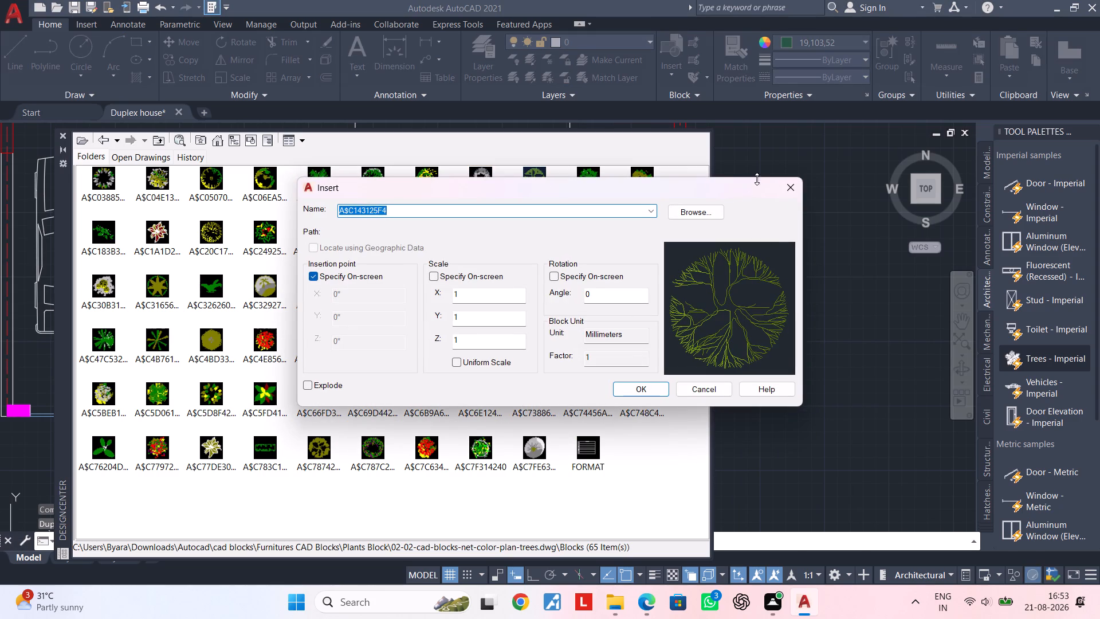
double_click(781, 181)
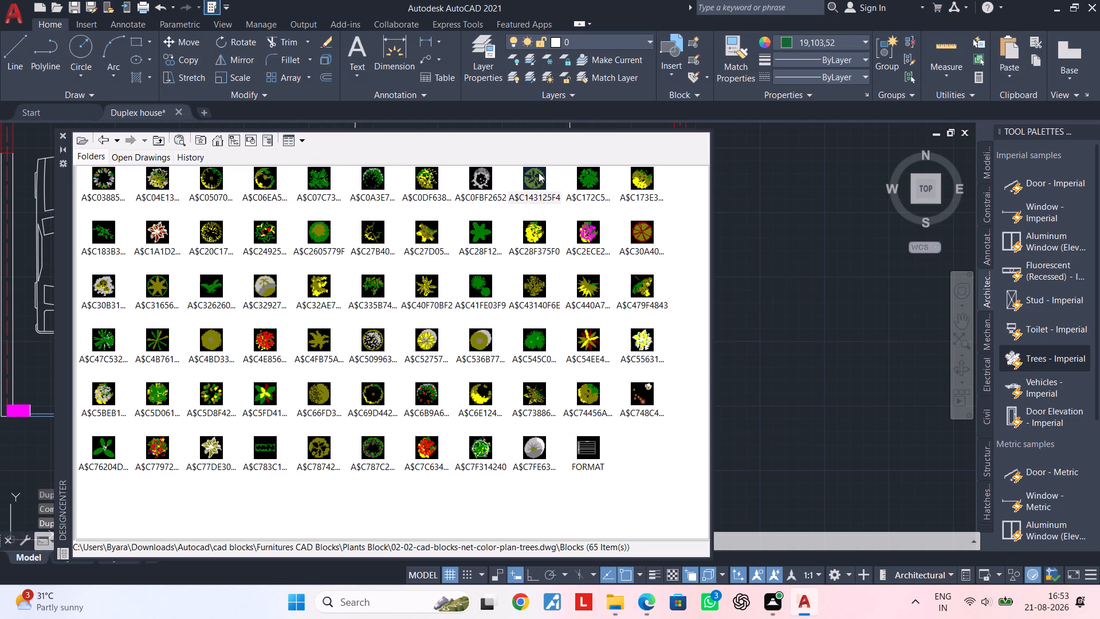
Place the A$C143125F4 tree block from DesignCenter in the empty space east of the house plan, and close DesignCenter.
left_click(533, 175)
left_click_drag(533, 175, 759, 189)
left_click(759, 189)
left_click(773, 189)
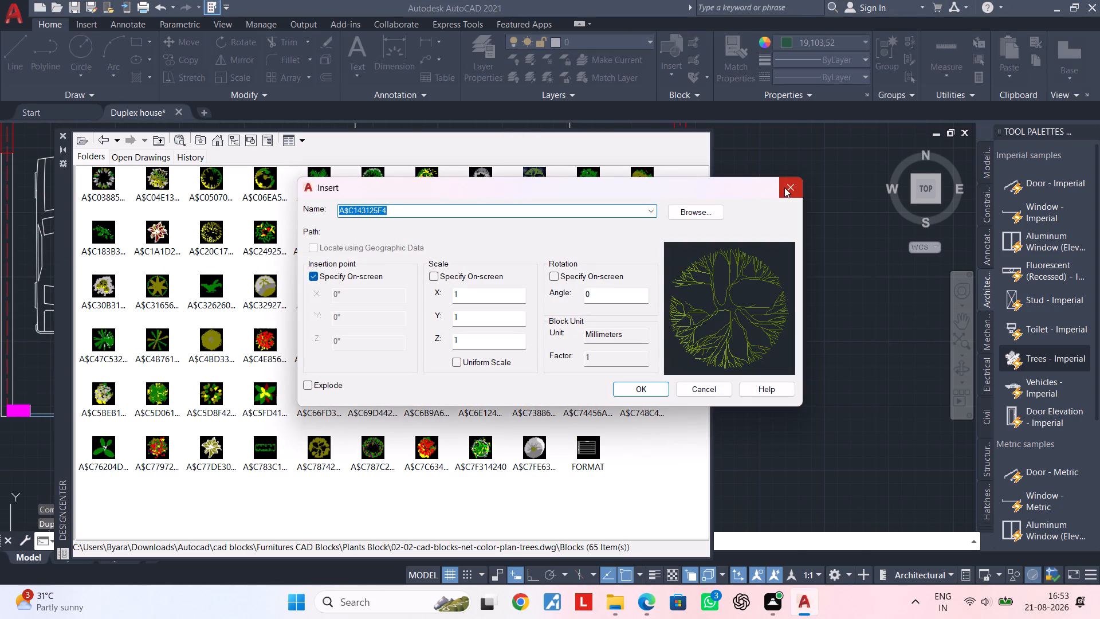
left_click(784, 187)
left_click(532, 183)
left_click_drag(733, 199, 771, 203)
double_click(784, 203)
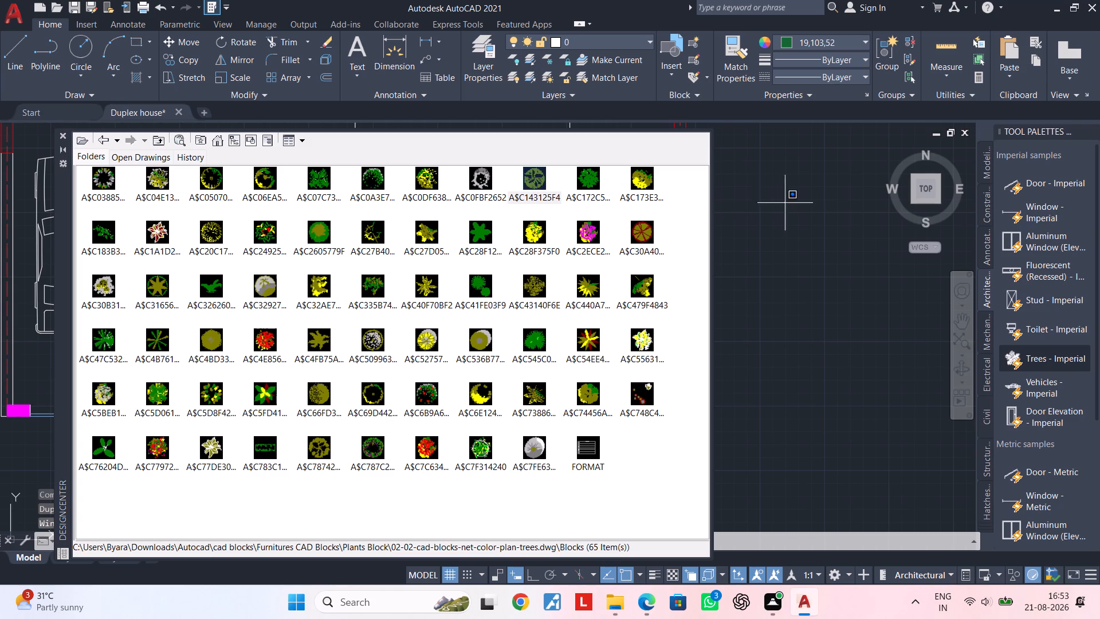
left_click_drag(531, 177, 735, 209)
left_click_drag(747, 210, 766, 211)
left_click(766, 211)
scroll(747, 209, "up", 2)
key("Escape")
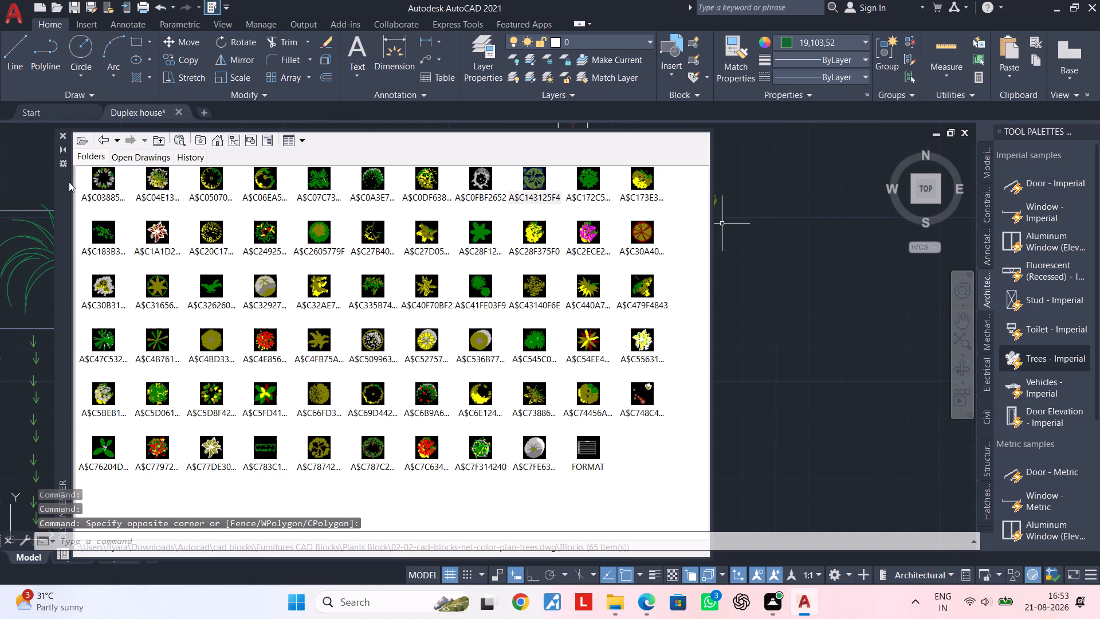
left_click(64, 133)
Move the small plan-view tree into the lawn's north border, just east of the north-west corner palm.
scroll(171, 230, "down", 2)
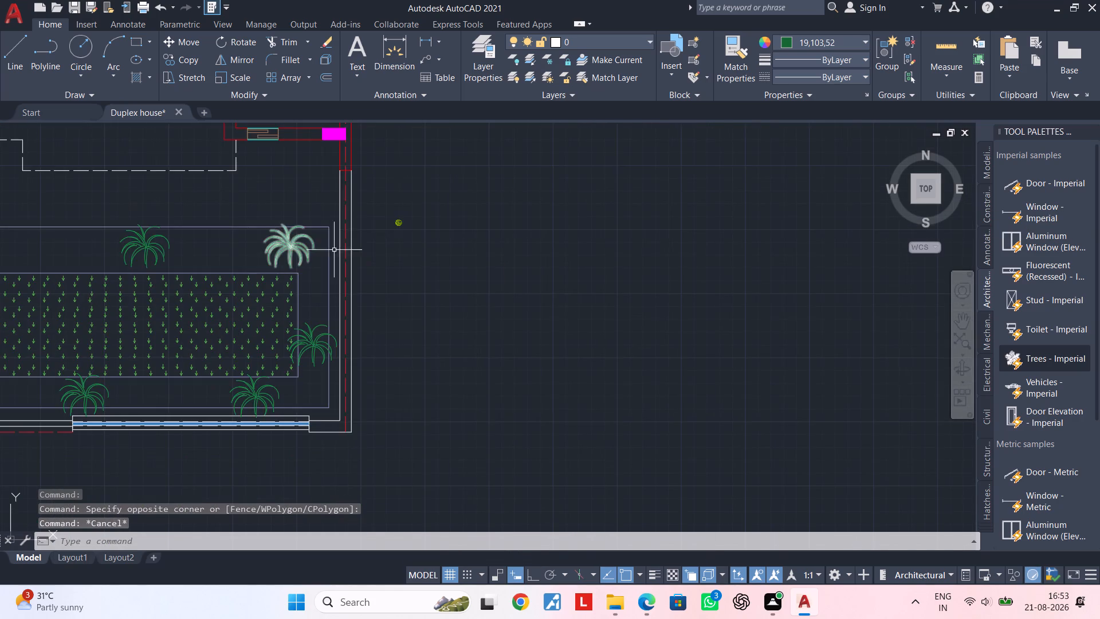
scroll(374, 225, "up", 2)
left_click_drag(399, 187, 414, 197)
left_click(528, 255)
key("m")
key("space")
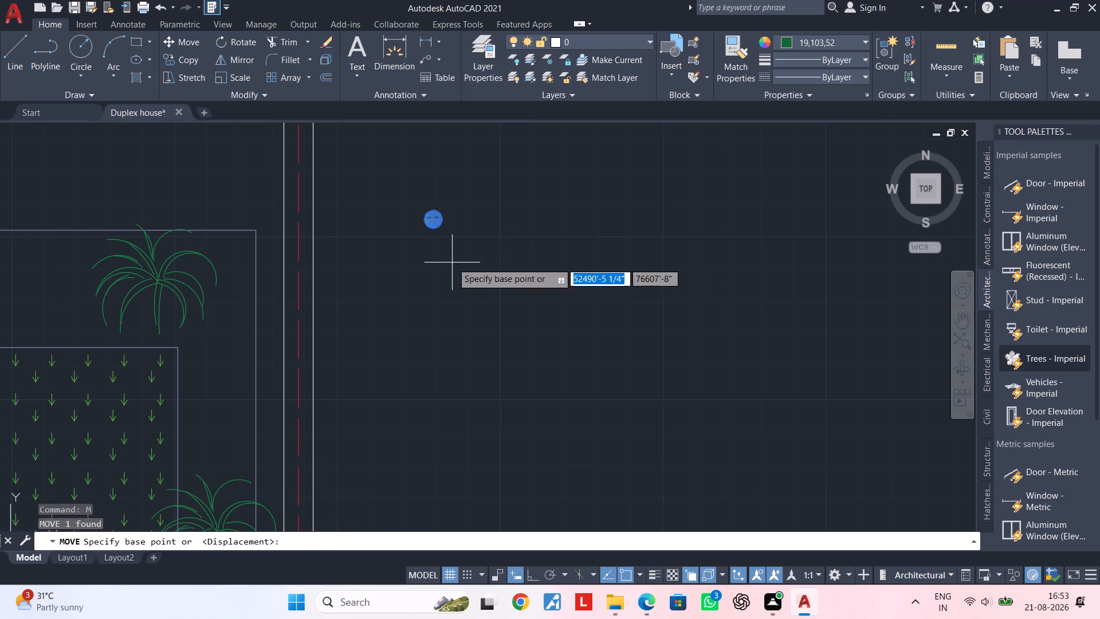
left_click(439, 244)
middle_click_drag(390, 309, 722, 230)
scroll(353, 244, "down", 2)
middle_click_drag(332, 260, 554, 229)
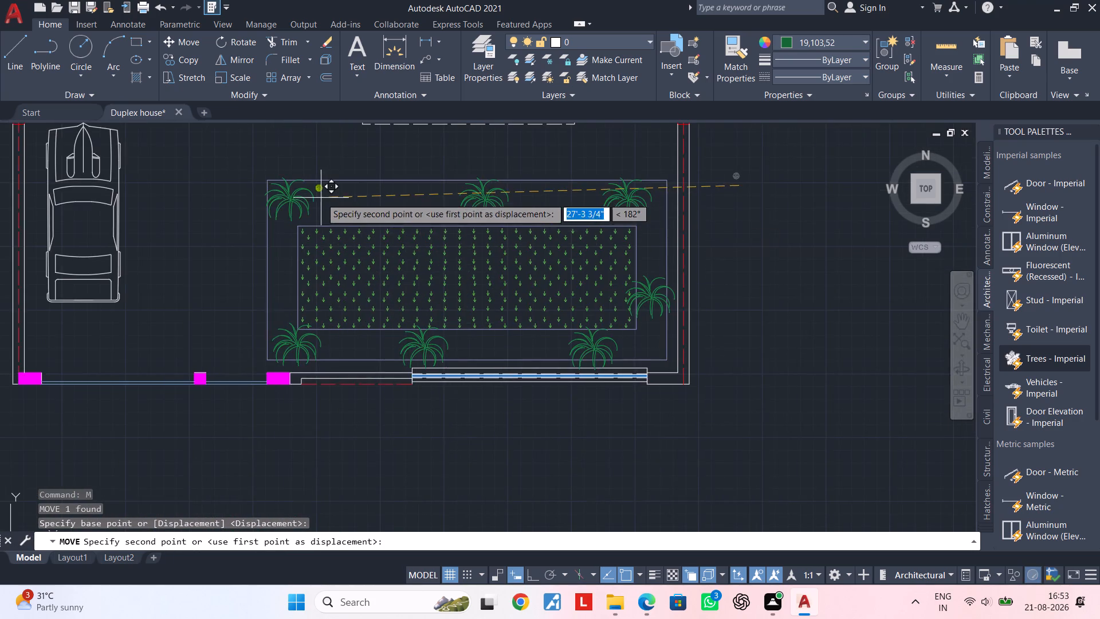
scroll(321, 199, "up", 2)
left_click(355, 221)
key("Escape")
Scale the small plan-view tree up freehand until it is about twice as wide as the lawn border.
scroll(342, 195, "up", 2)
left_click(358, 201)
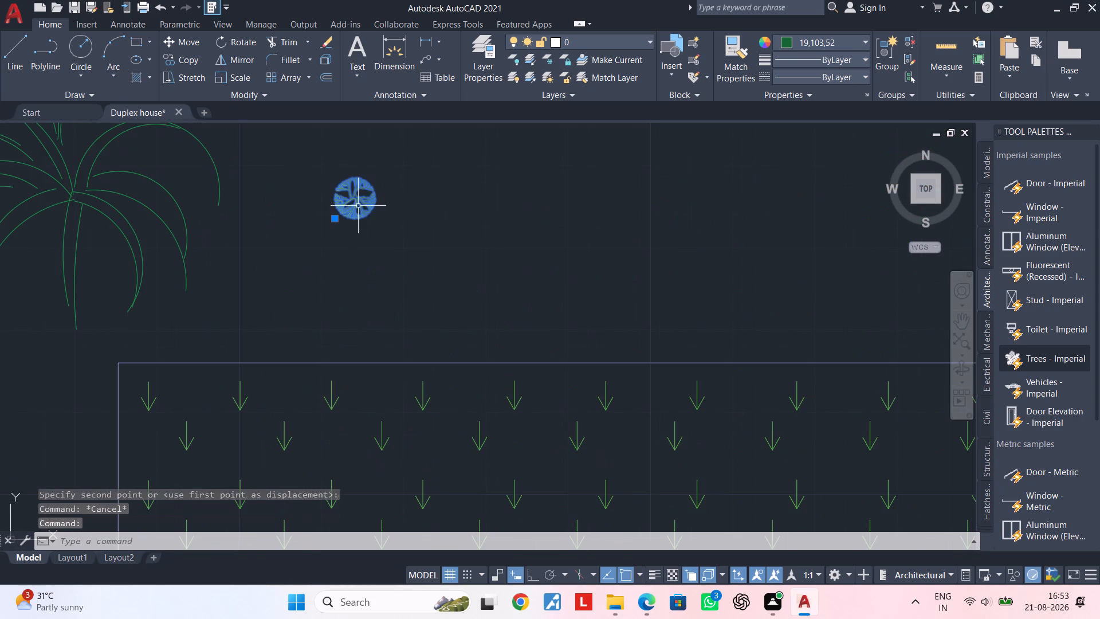
type("sc")
key("space")
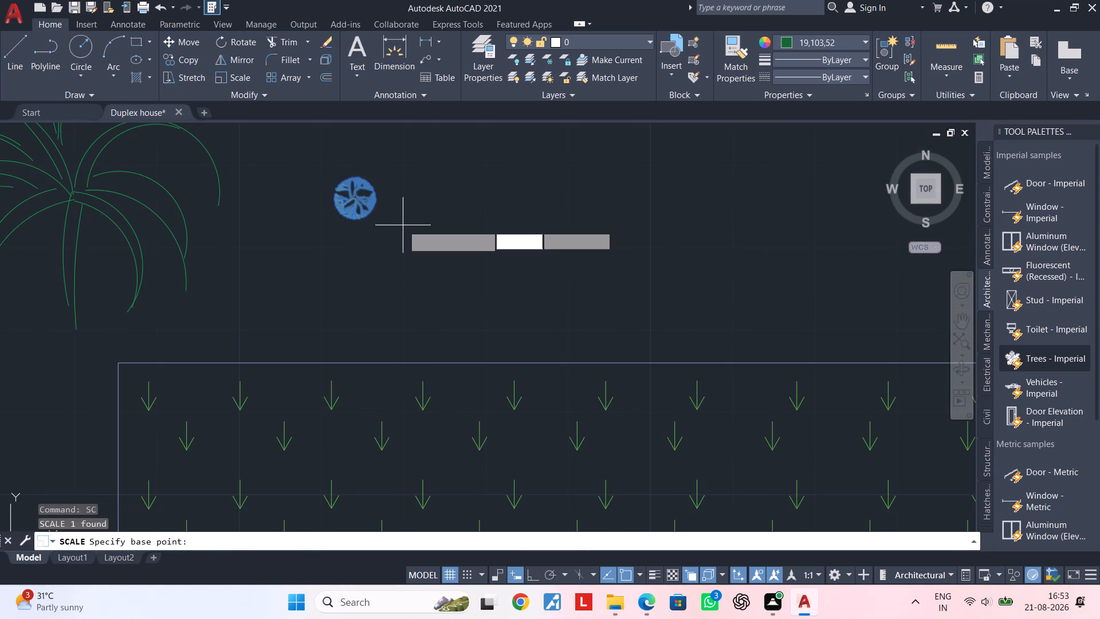
left_click(398, 226)
scroll(478, 236, "down", 1)
middle_click_drag(478, 237, 450, 302)
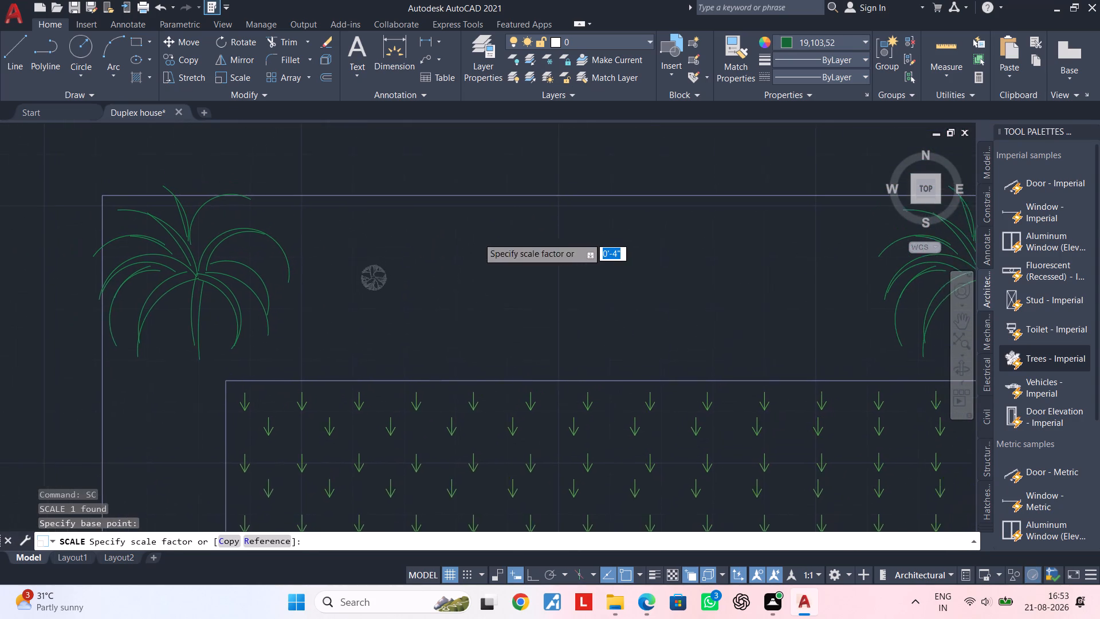
middle_click_drag(450, 302, 459, 303)
left_click(603, 288)
scroll(565, 291, "down", 3)
left_click(455, 253)
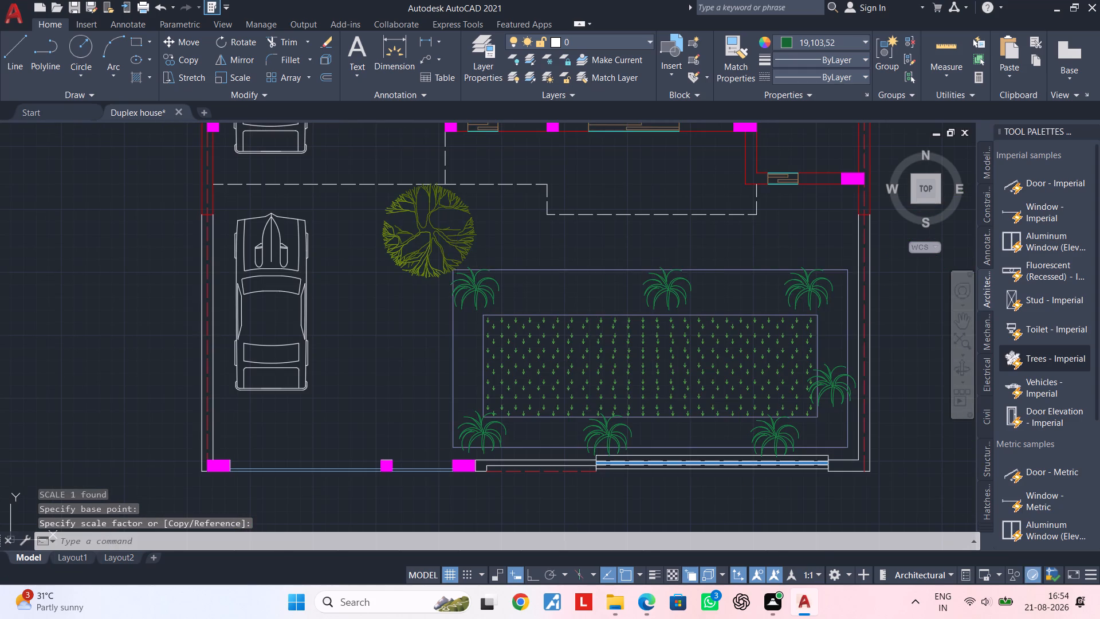
left_click(453, 253)
key("grave")
key("Escape")
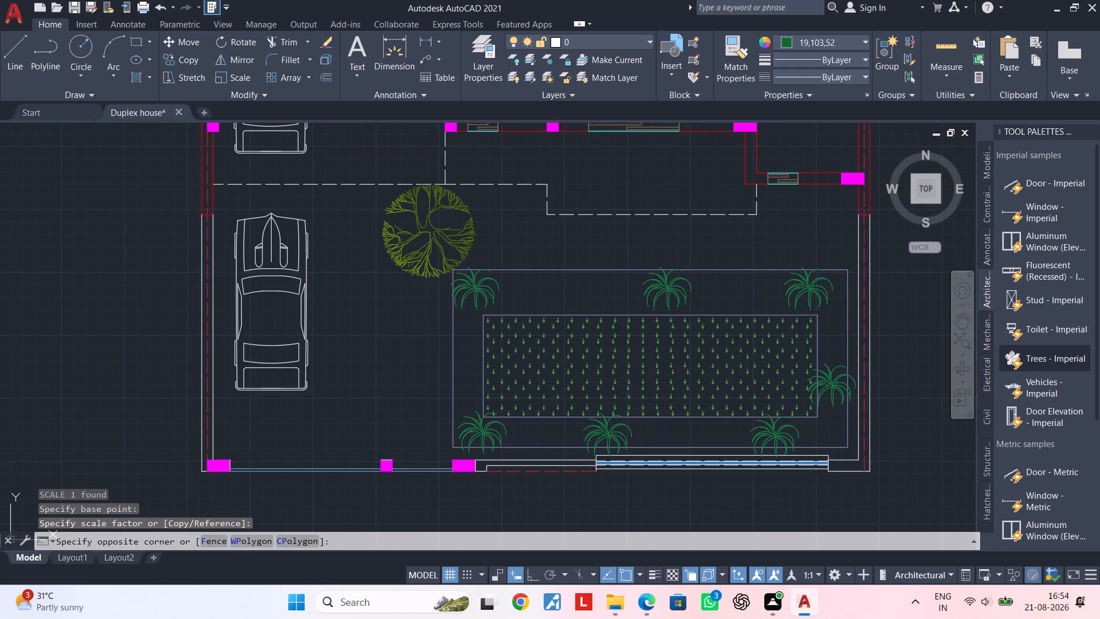
Move the enlarged tree onto the lawn's north border, directly beside the north-west corner palm.
left_click(409, 257)
key("m")
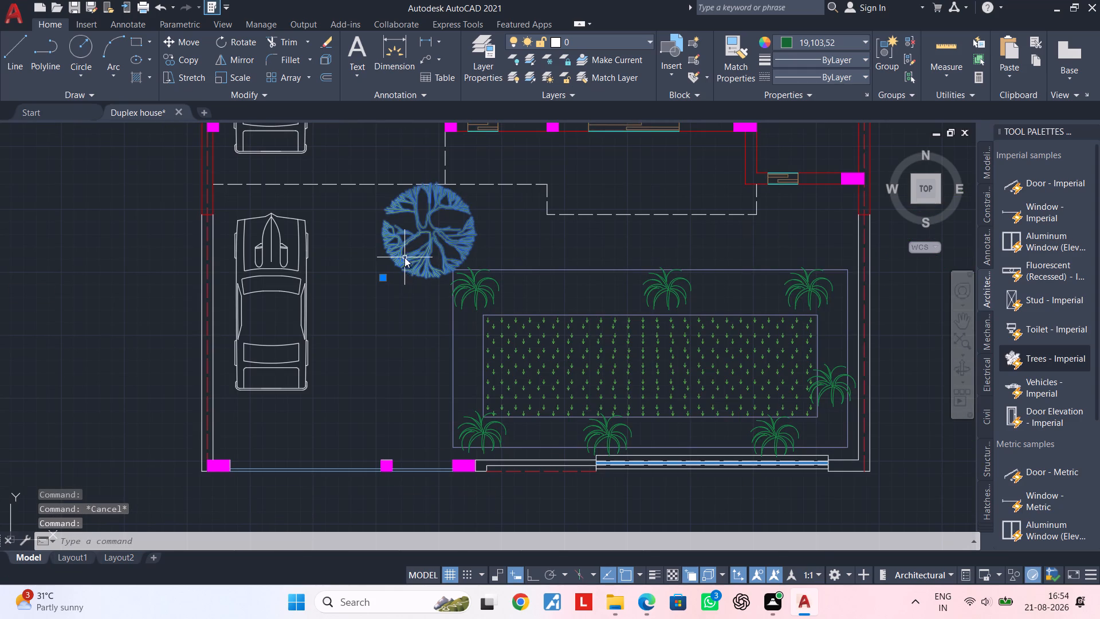
key("space")
left_click(441, 241)
scroll(548, 301, "up", 2)
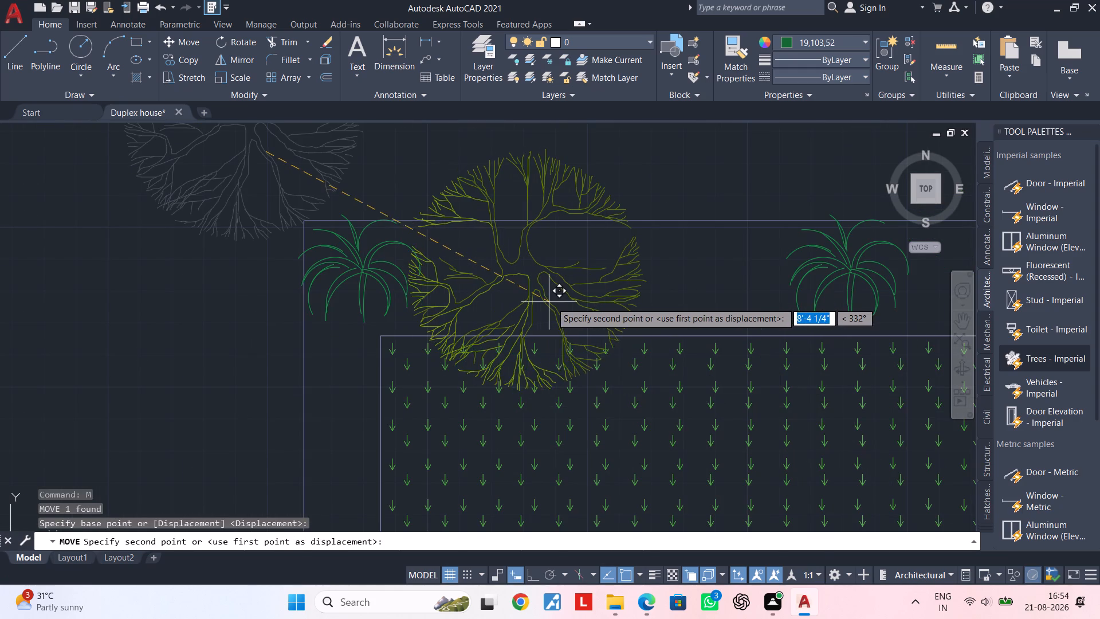
left_click(550, 303)
Scale the plan-view tree down freehand from its east edge to bring it closer to the lawn border's width.
scroll(598, 304, "down", 3)
middle_click_drag(619, 304, 426, 295)
scroll(426, 295, "up", 1)
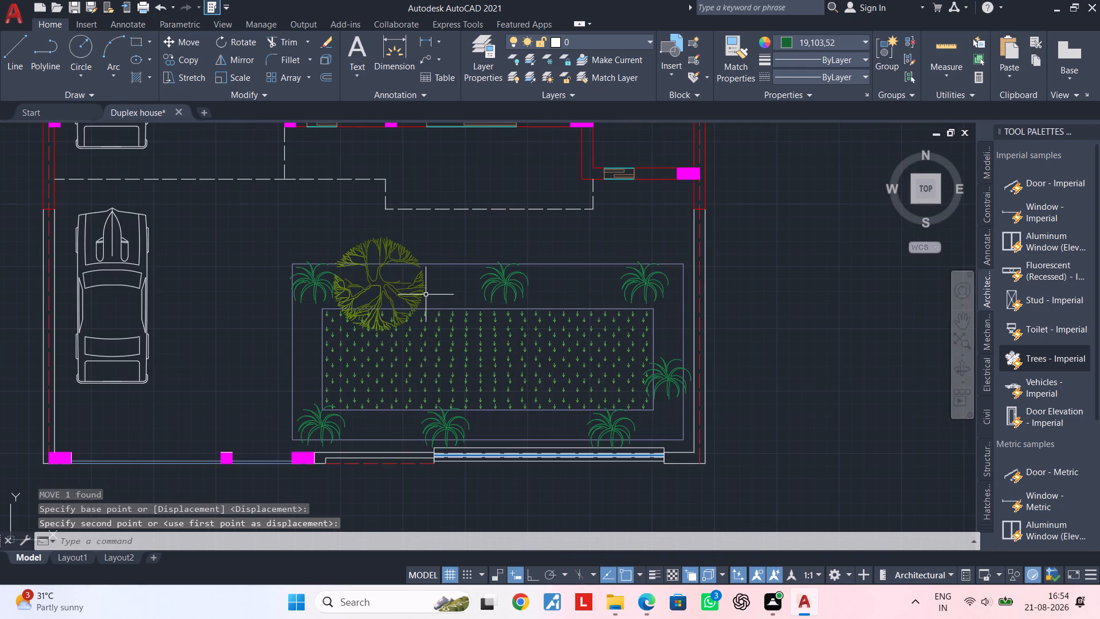
left_click(421, 292)
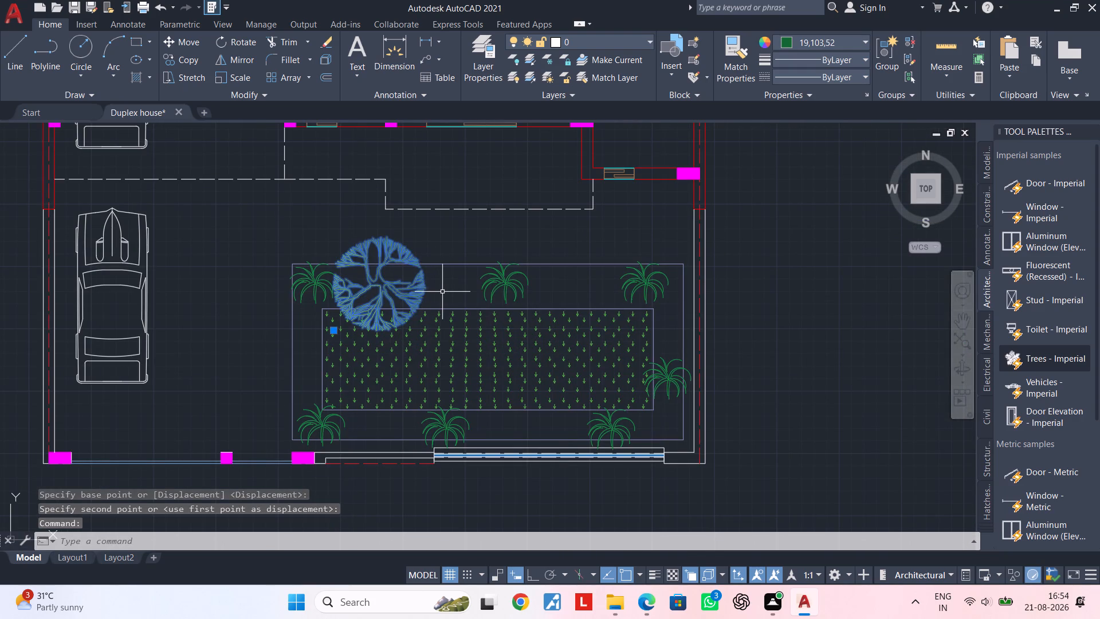
key("s")
key("c")
key("space")
left_click(417, 291)
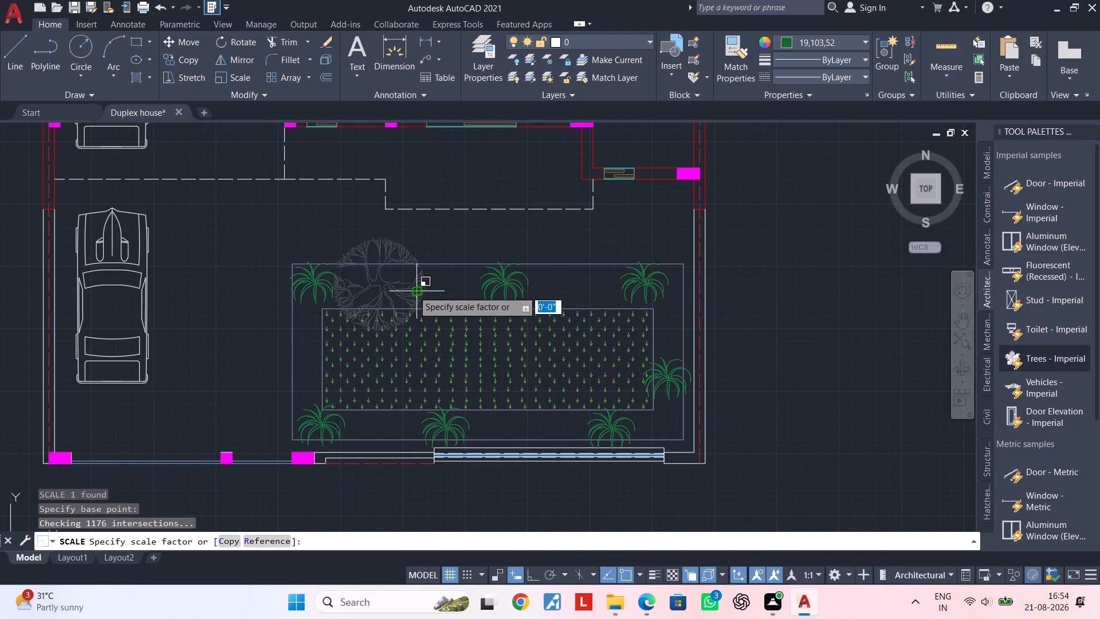
left_click(449, 291)
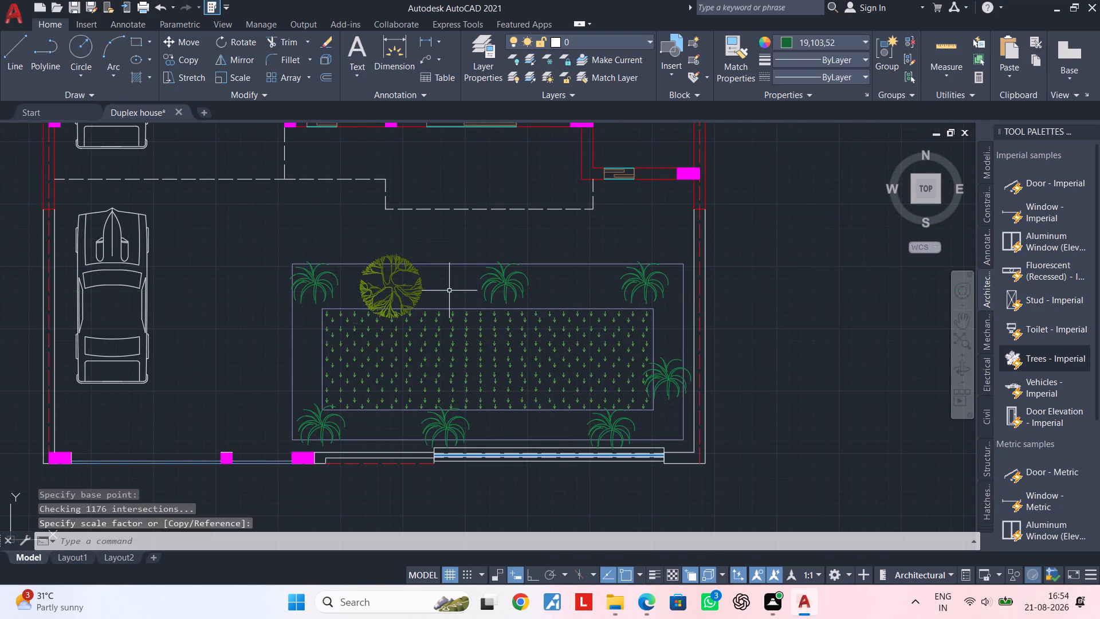
Move the plan-view tree about 2'-6" west along the border, toward the north-west corner palm.
left_click(421, 291)
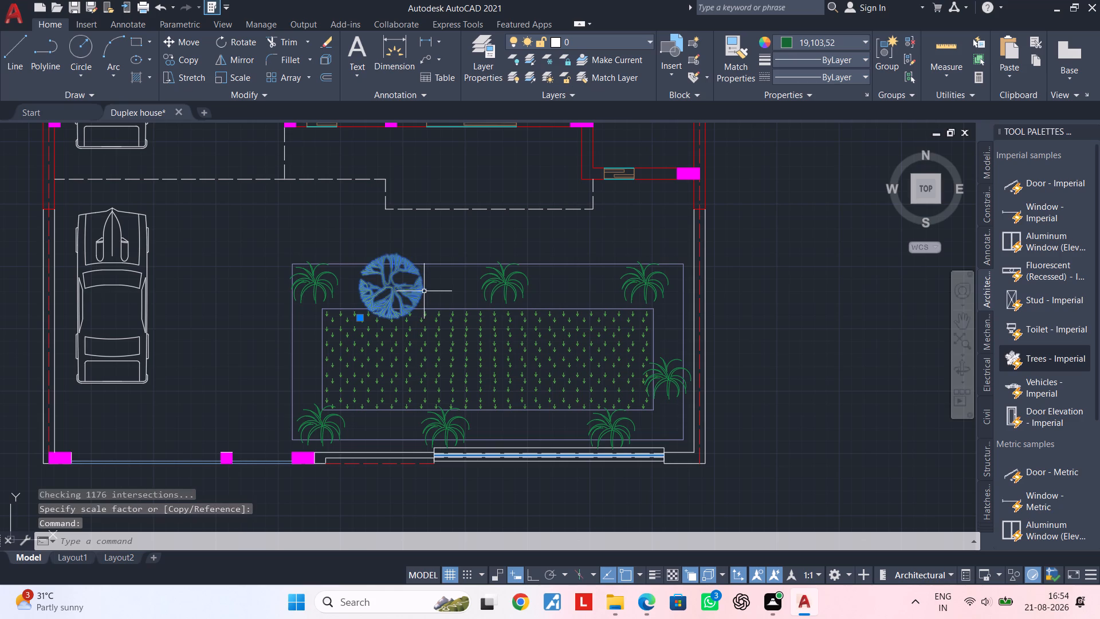
type("m")
key("space")
left_click(425, 291)
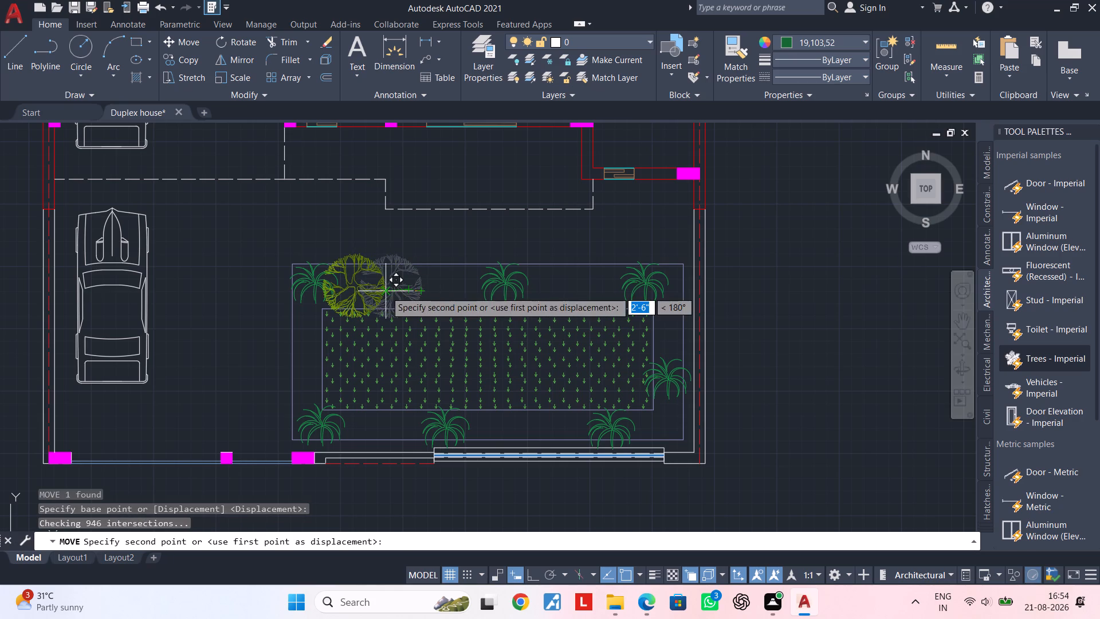
left_click(387, 291)
key("Escape")
Copy the plan-view tree from the lawn's north-west corner onto the east border, just north of the east-side palm.
scroll(389, 289, "up", 2)
left_click(374, 292)
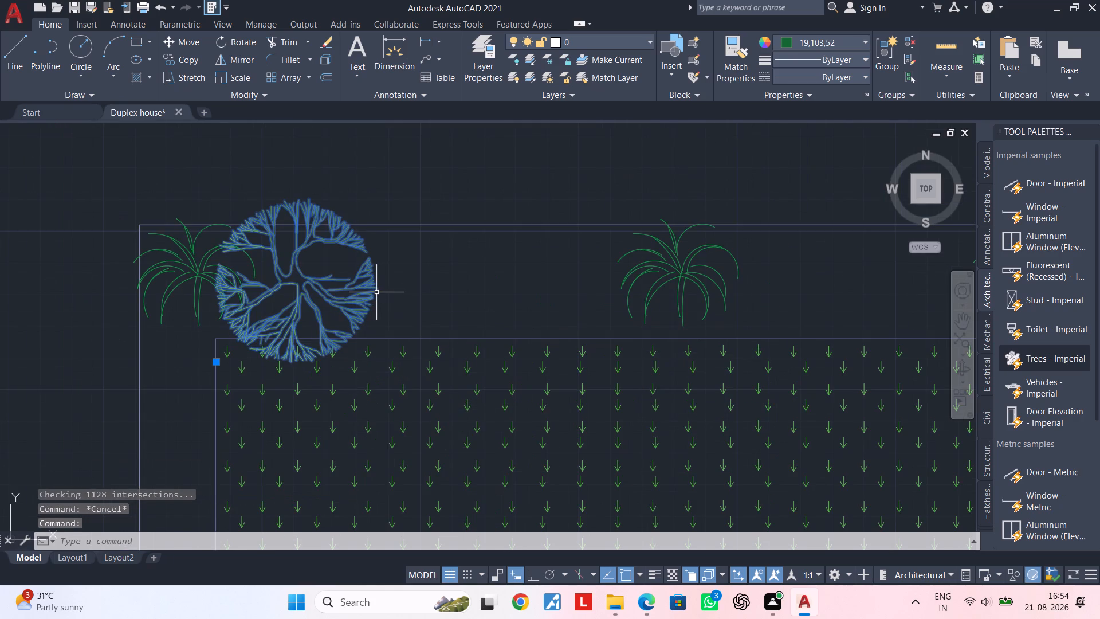
key("c")
key("o")
key("space")
left_click_drag(329, 292, 337, 292)
scroll(532, 302, "down", 3)
middle_click_drag(535, 304, 462, 300)
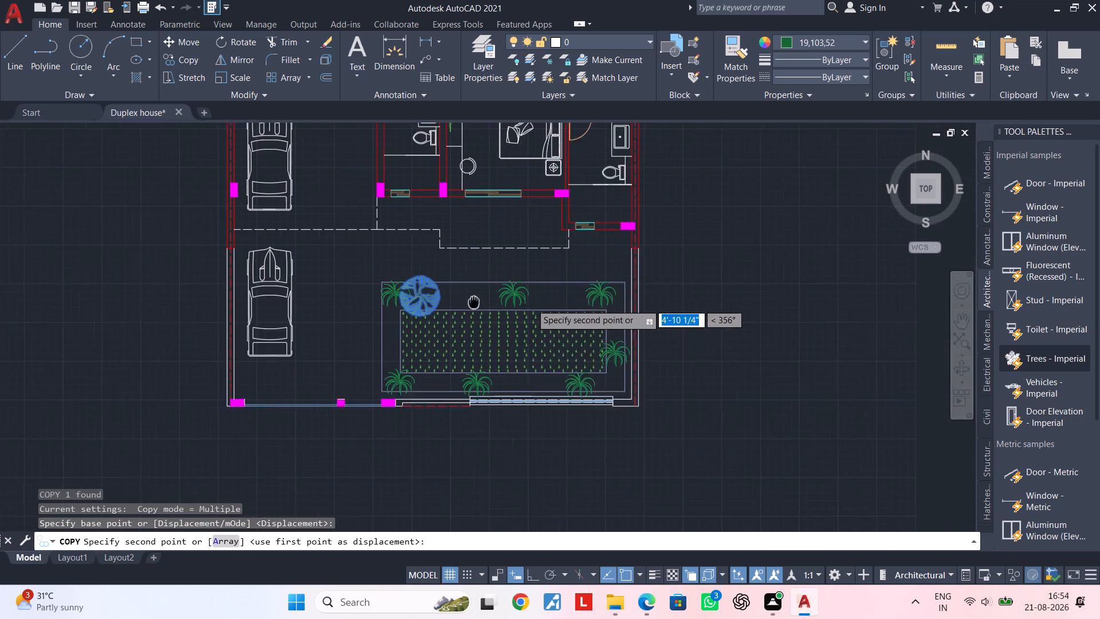
middle_click_drag(462, 300, 376, 291)
scroll(504, 309, "up", 2)
left_click(545, 316)
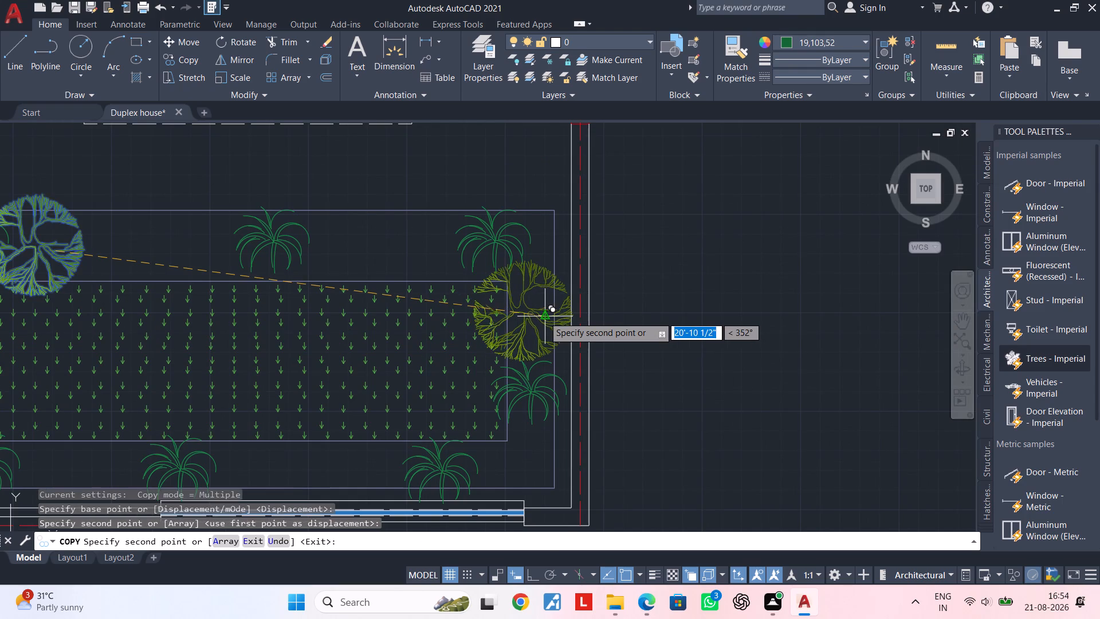
Place three more copies of the tree: two between the south border's palms and one midway along the west border.
middle_click_drag(537, 328, 537, 185)
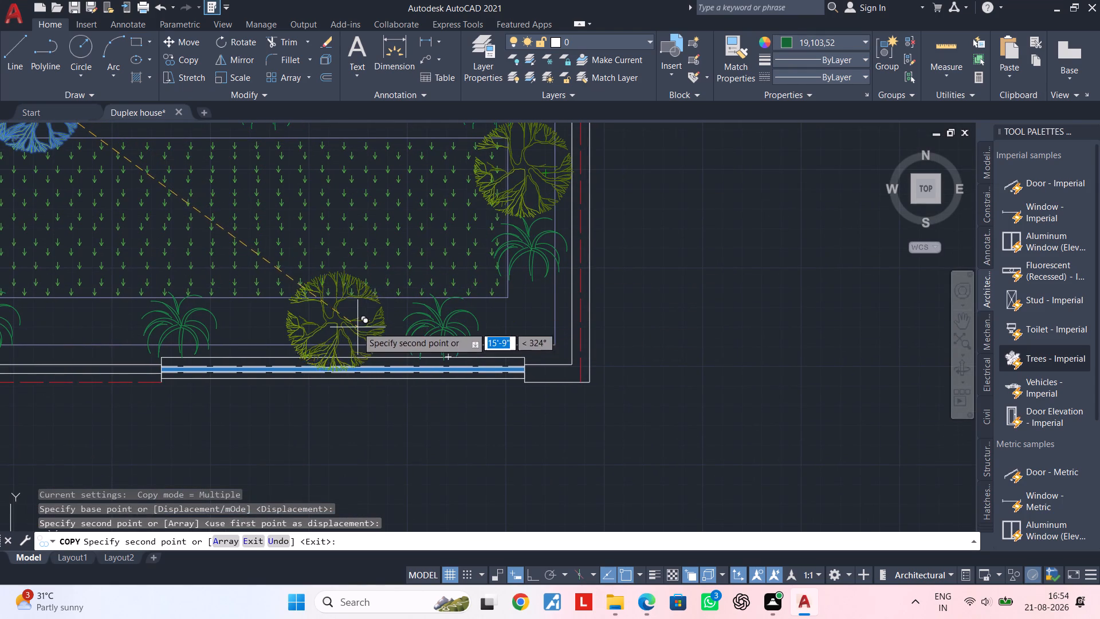
left_click(347, 319)
middle_click_drag(261, 303, 657, 268)
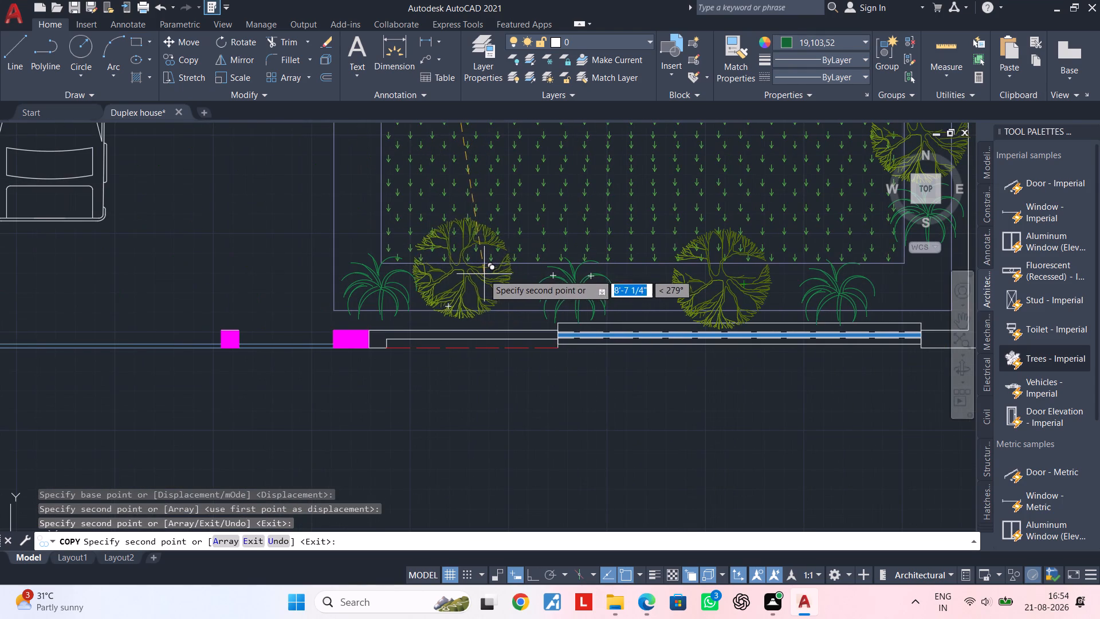
left_click(480, 275)
middle_click_drag(514, 268, 458, 368)
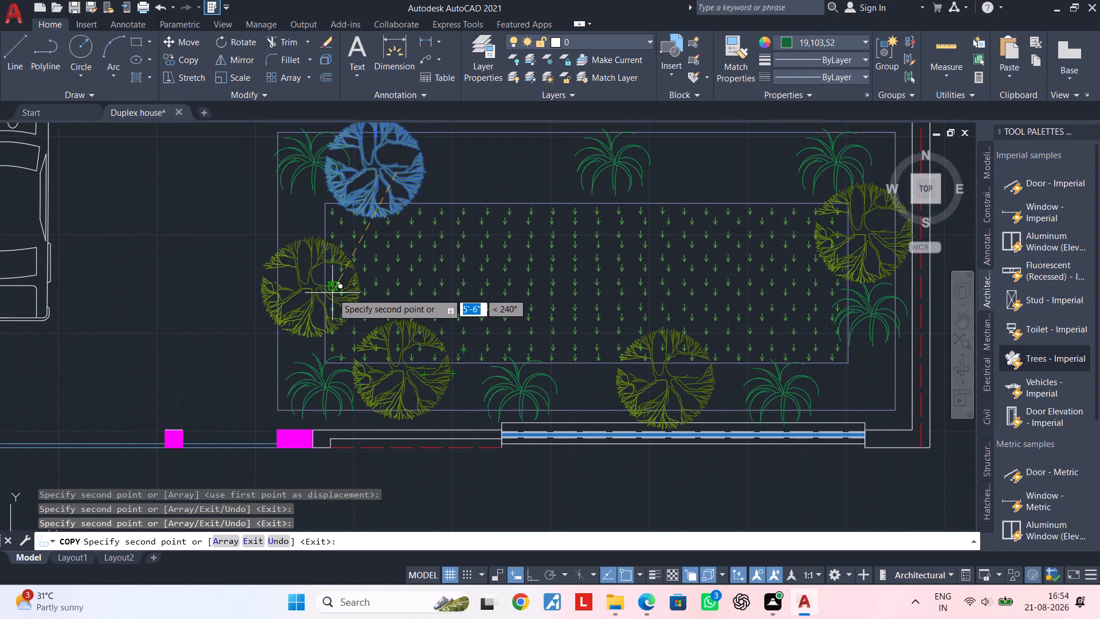
left_click(332, 293)
key("Escape")
Reopen DesignCenter at the blocks of the 02-02-cad-blocks-net-color-plan-trees drawing.
scroll(455, 292, "down", 3)
middle_click_drag(506, 291, 451, 301)
scroll(398, 289, "up", 2)
middle_click_drag(415, 291, 365, 324)
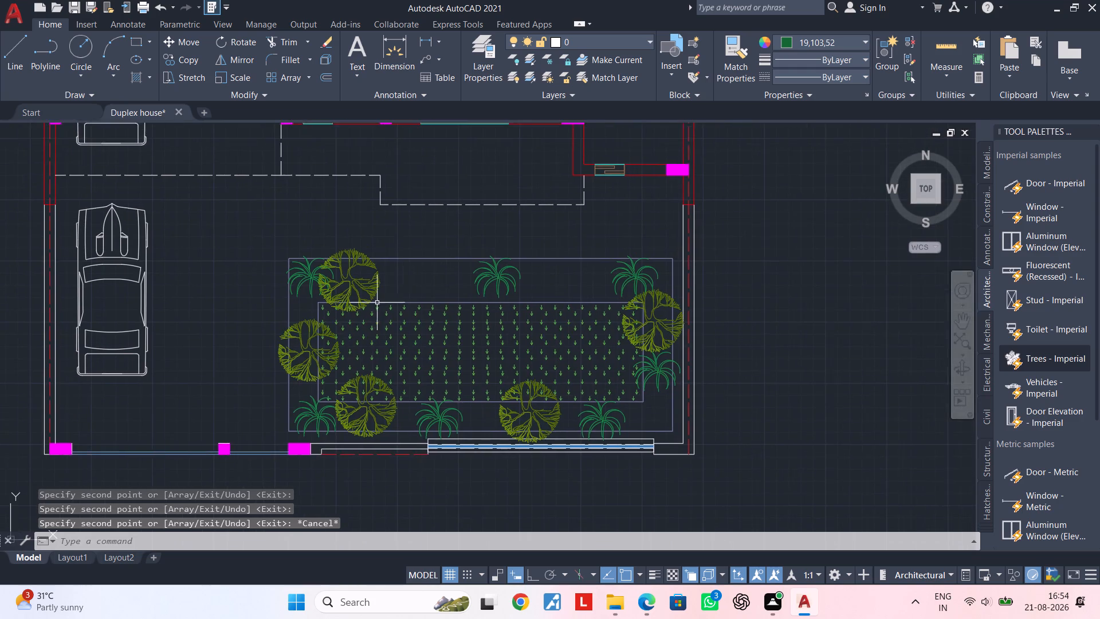
scroll(412, 289, "down", 2)
middle_click_drag(411, 289, 380, 303)
key("Escape")
key("Escape")
key("Escape")
key("Escape")
key("a")
key("d")
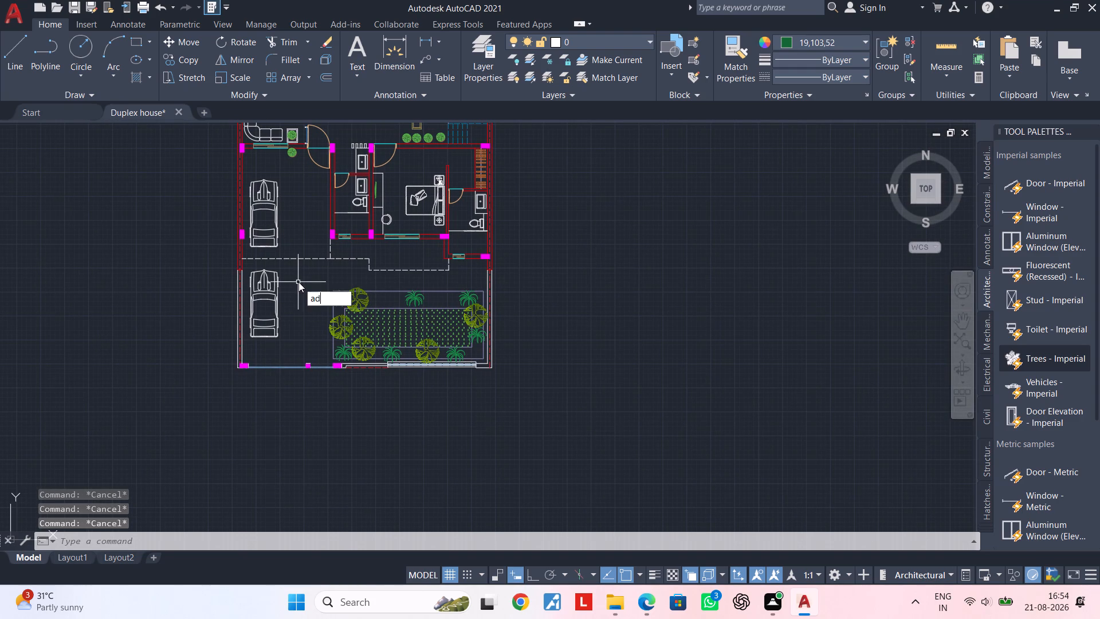
key("c")
key("space")
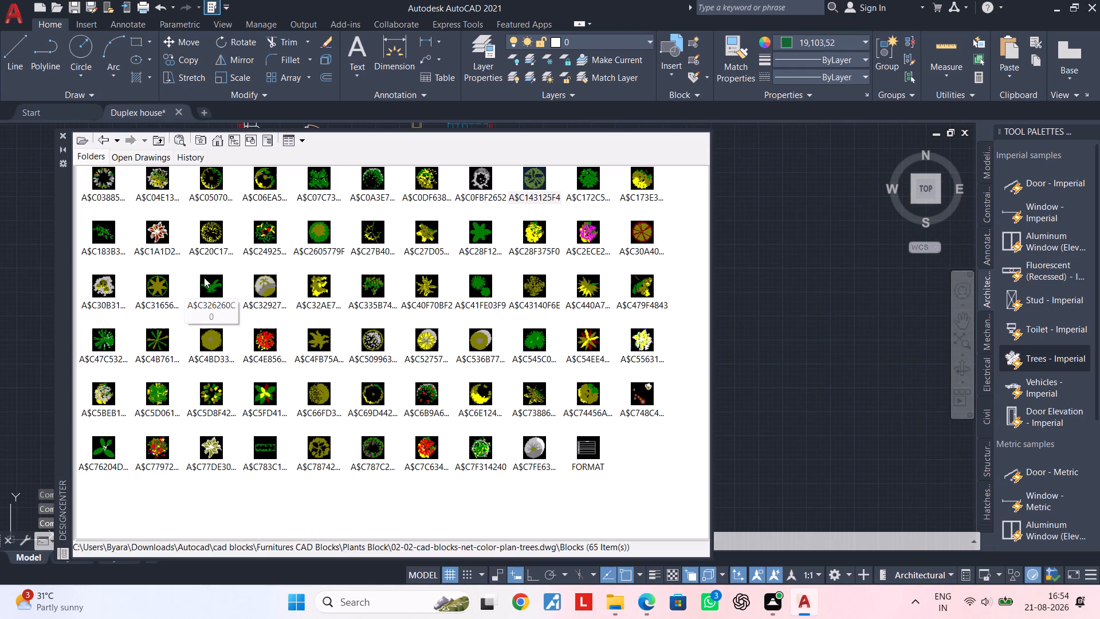
Preview the plan-tree blocks A$C20C17E7E and A$C4FB75ABC without inserting them.
double_click(205, 237)
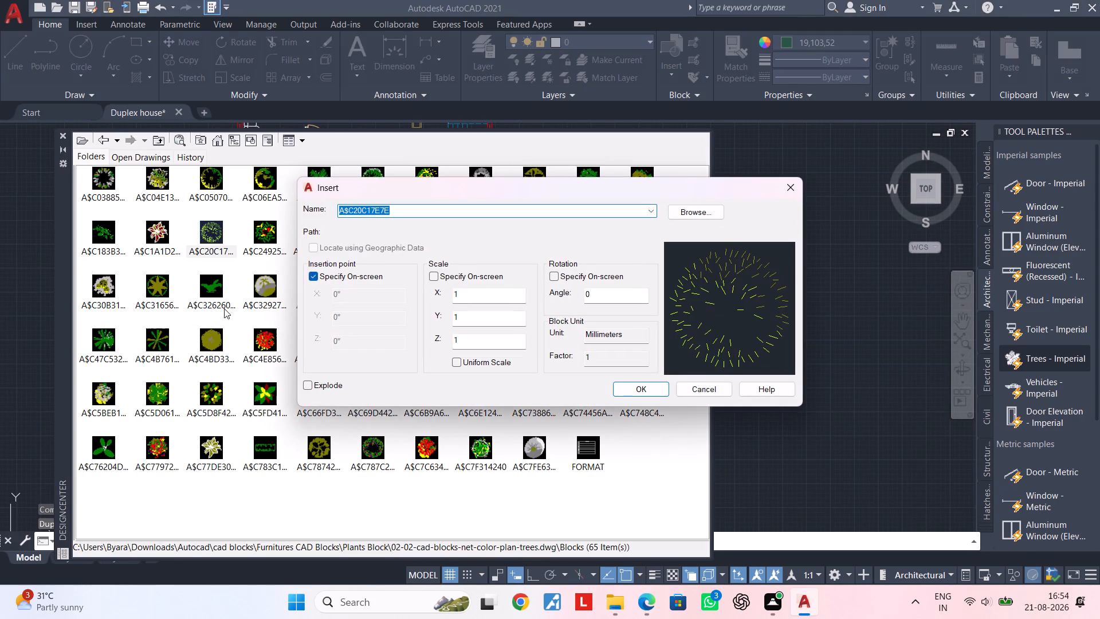
left_click(793, 190)
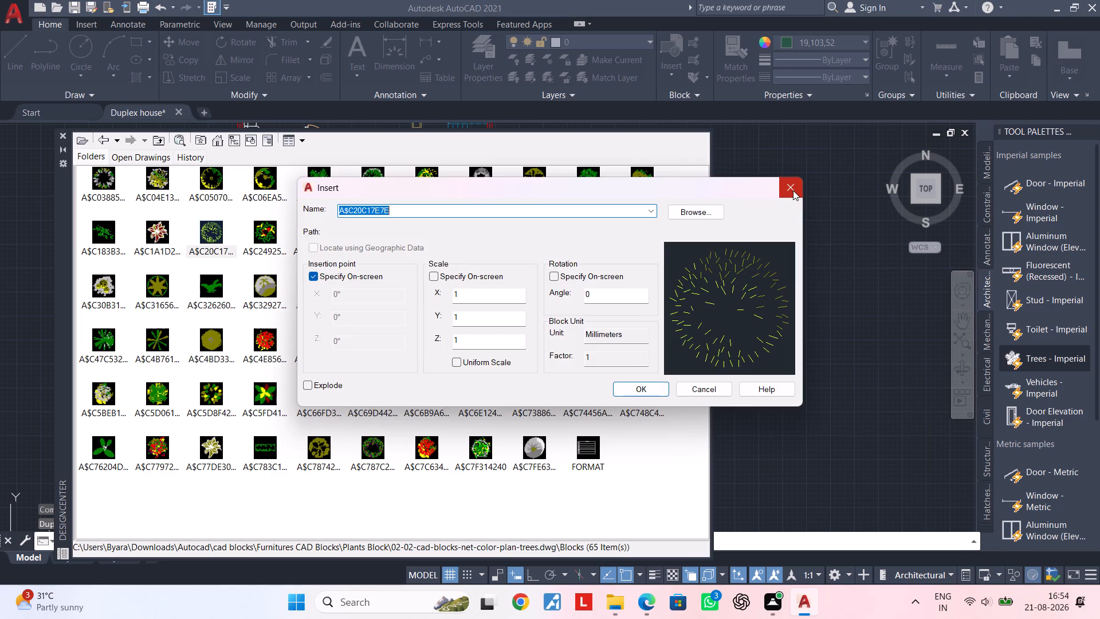
double_click(321, 339)
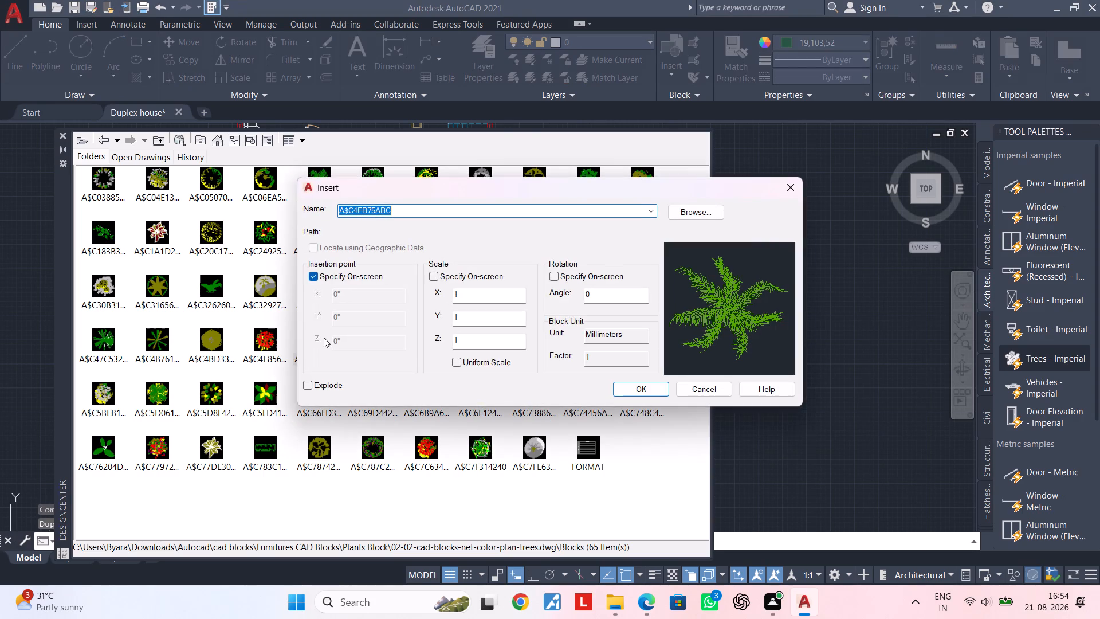
left_click(793, 194)
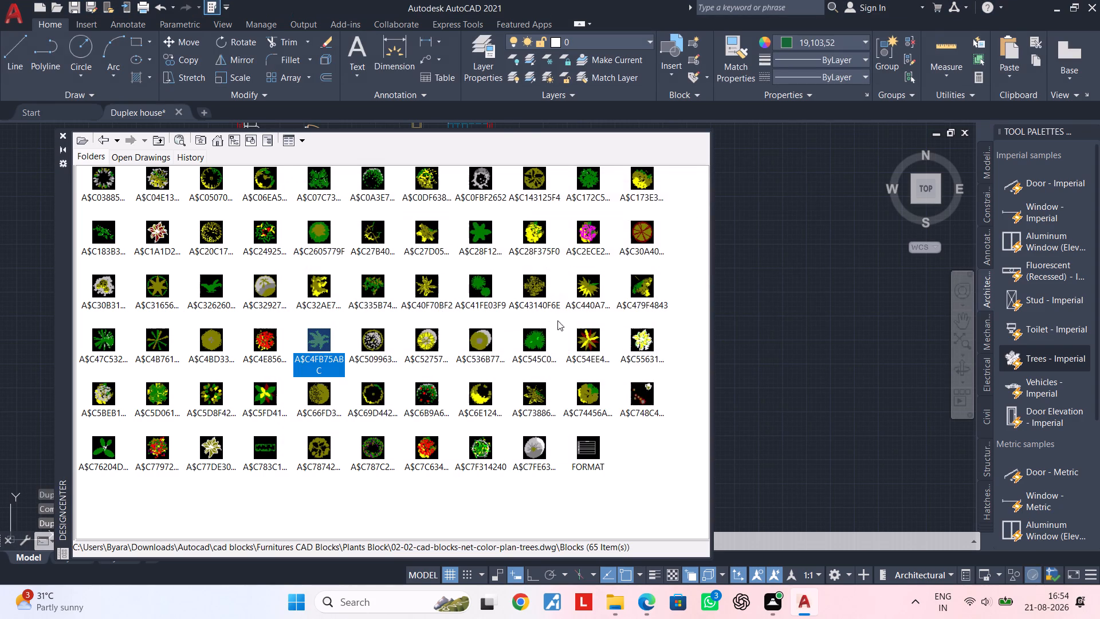
Insert the green fern-like block A$C4FB75ABC in the empty space east of the house plan and close DesignCenter.
left_click(317, 340)
left_click_drag(317, 340, 971, 284)
left_click(795, 195)
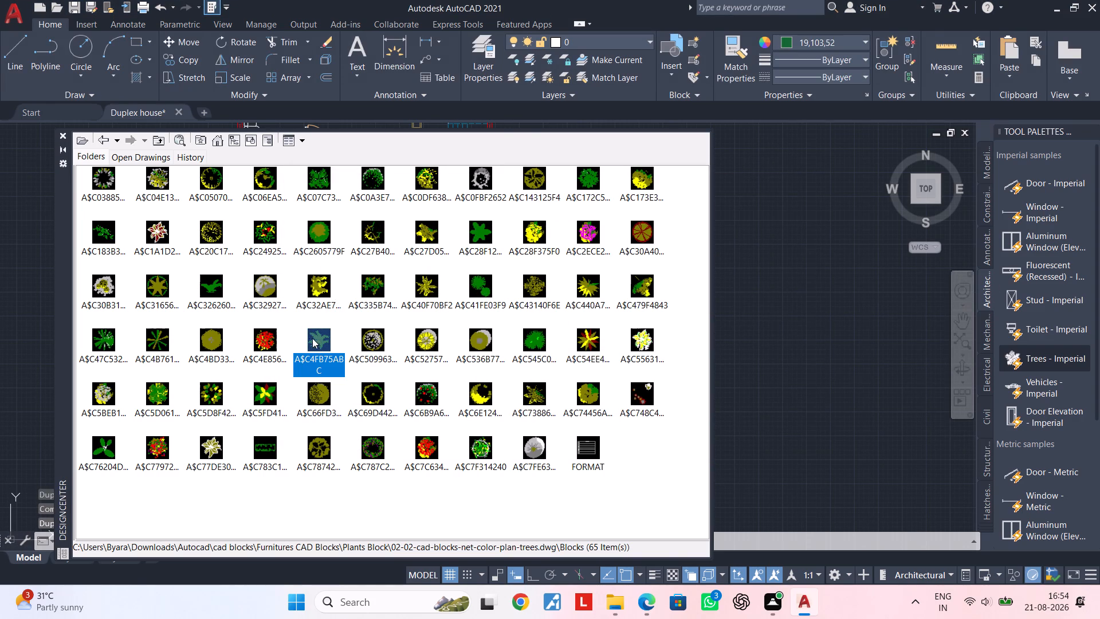
left_click_drag(316, 338, 792, 304)
scroll(777, 306, "up", 2)
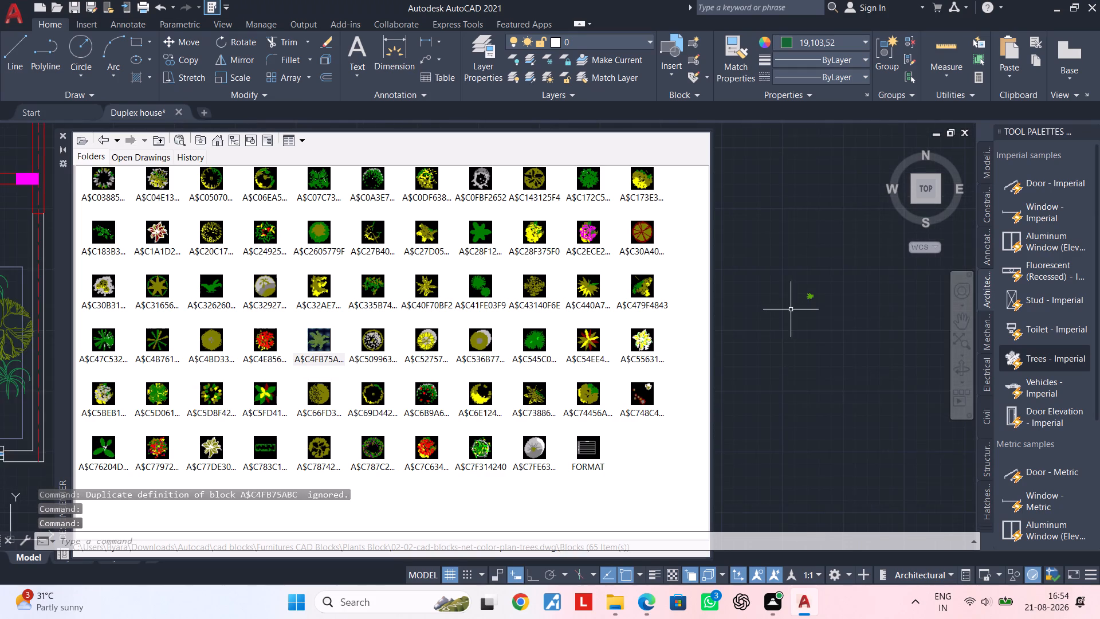
middle_click_drag(791, 311, 655, 324)
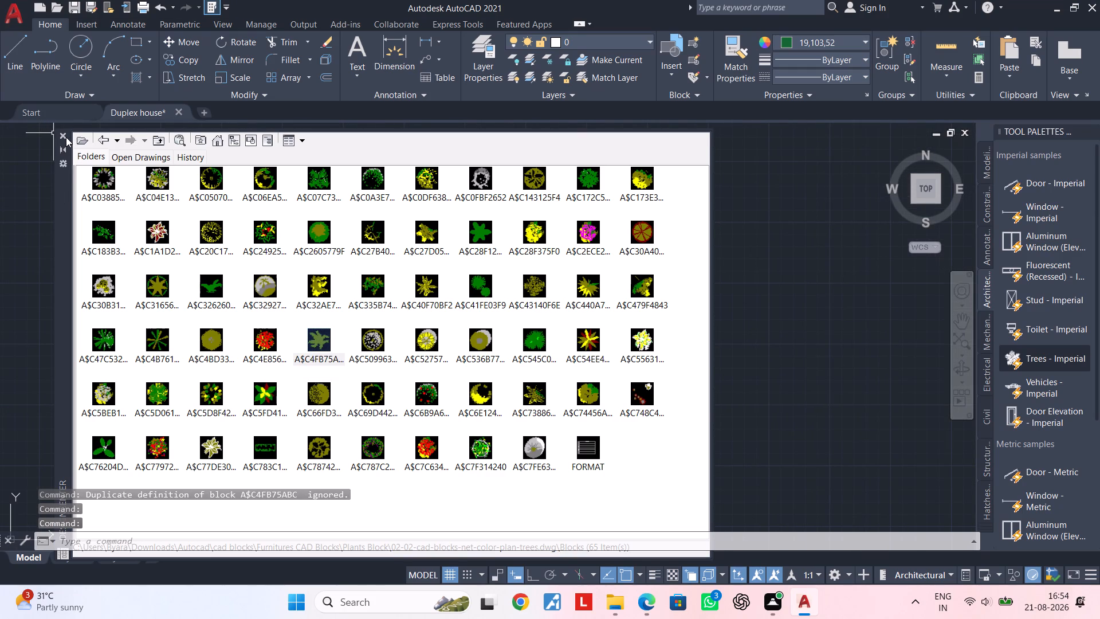
left_click(66, 137)
Move the small green plant about 70'-8" west onto the lawn's north border, between the north-west tree and the middle palm.
left_click_drag(720, 285, 716, 293)
left_click(628, 342)
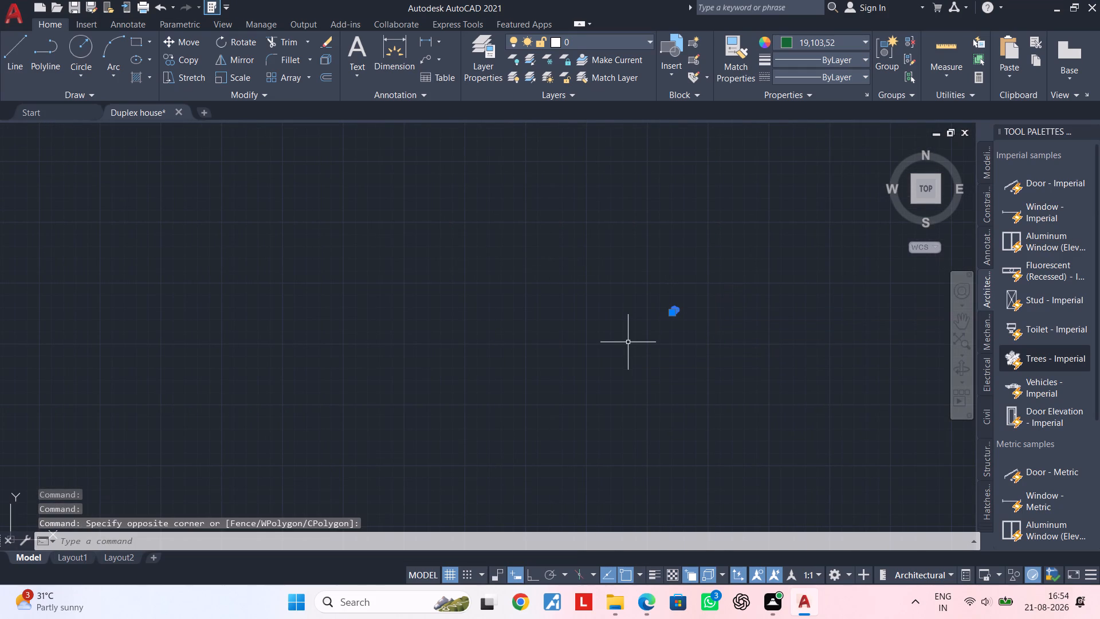
key("m")
key("space")
left_click_drag(678, 314, 673, 314)
scroll(349, 343, "down", 3)
middle_click_drag(379, 335, 481, 312)
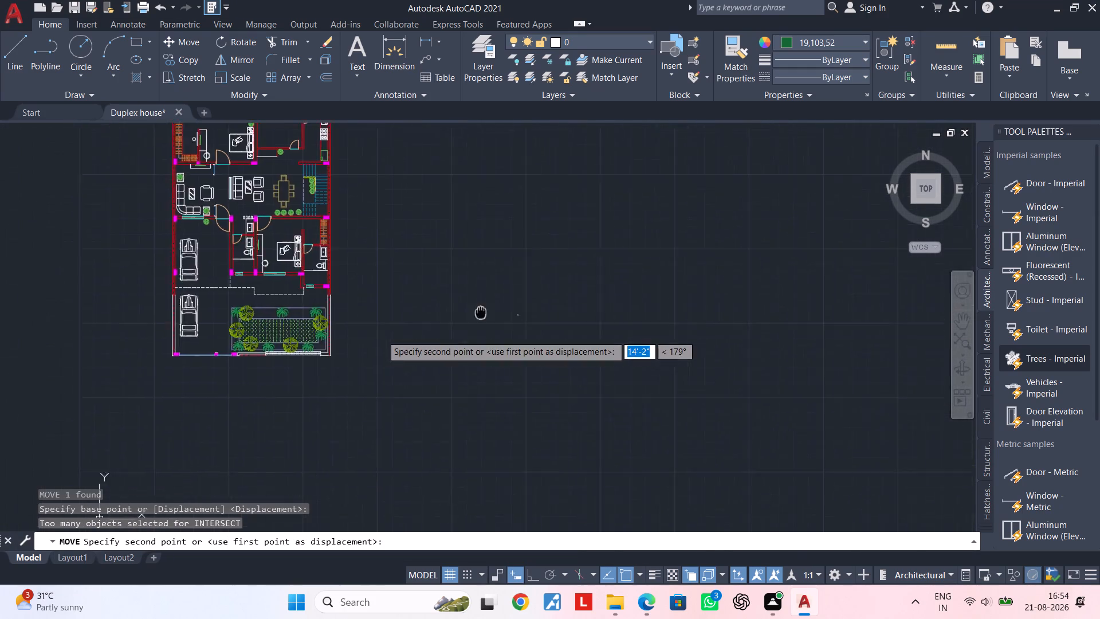
middle_click_drag(481, 312, 577, 292)
scroll(379, 297, "up", 7)
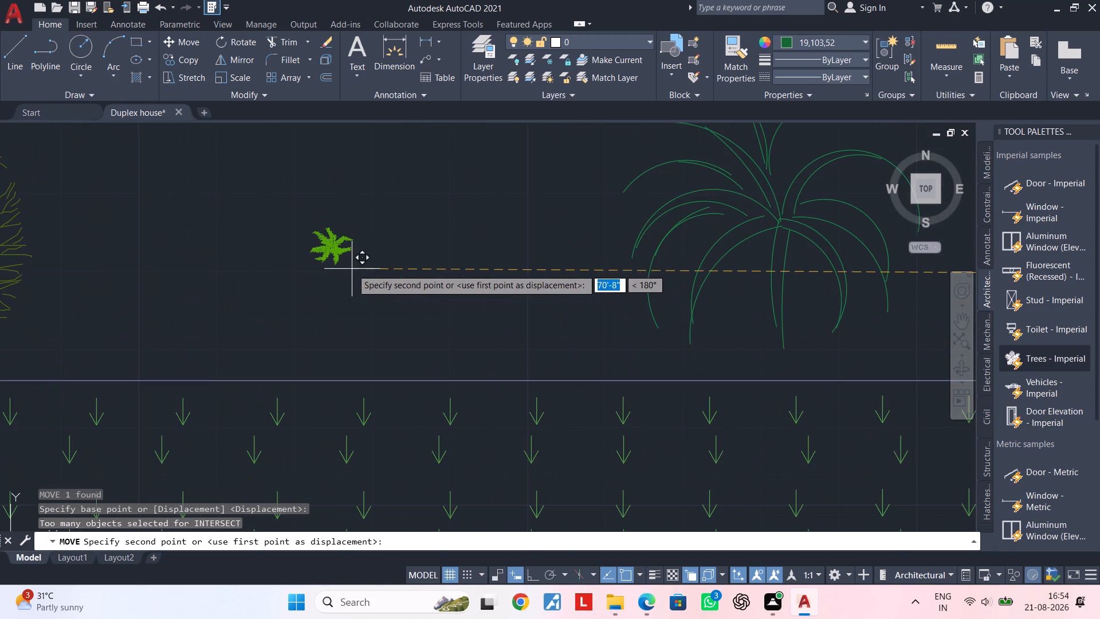
left_click(352, 269)
key("Escape")
Scale the green plant up freehand by a factor of about 3.75 from a base point just south-east of it.
double_click(329, 251)
key("Escape")
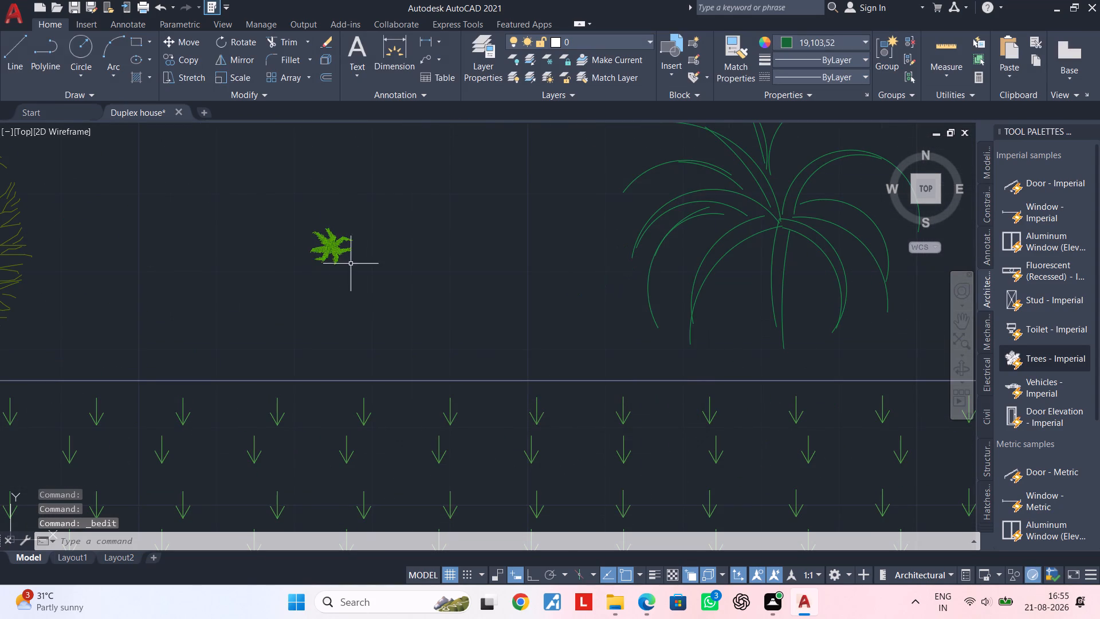
left_click(328, 250)
type("sc")
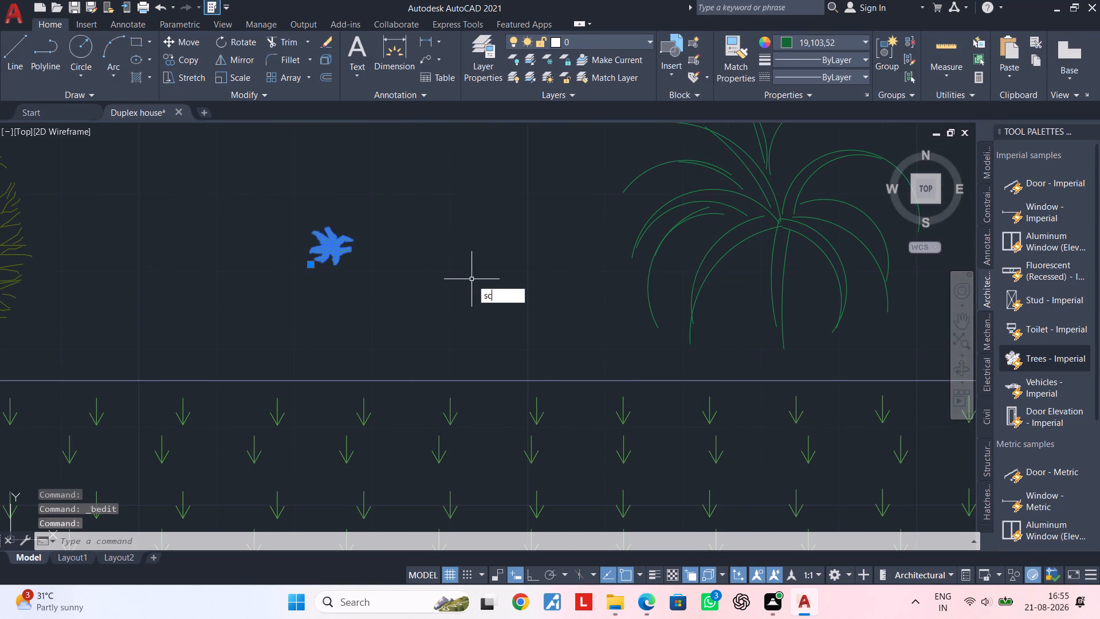
key("space")
left_click(396, 283)
scroll(451, 283, "down", 1)
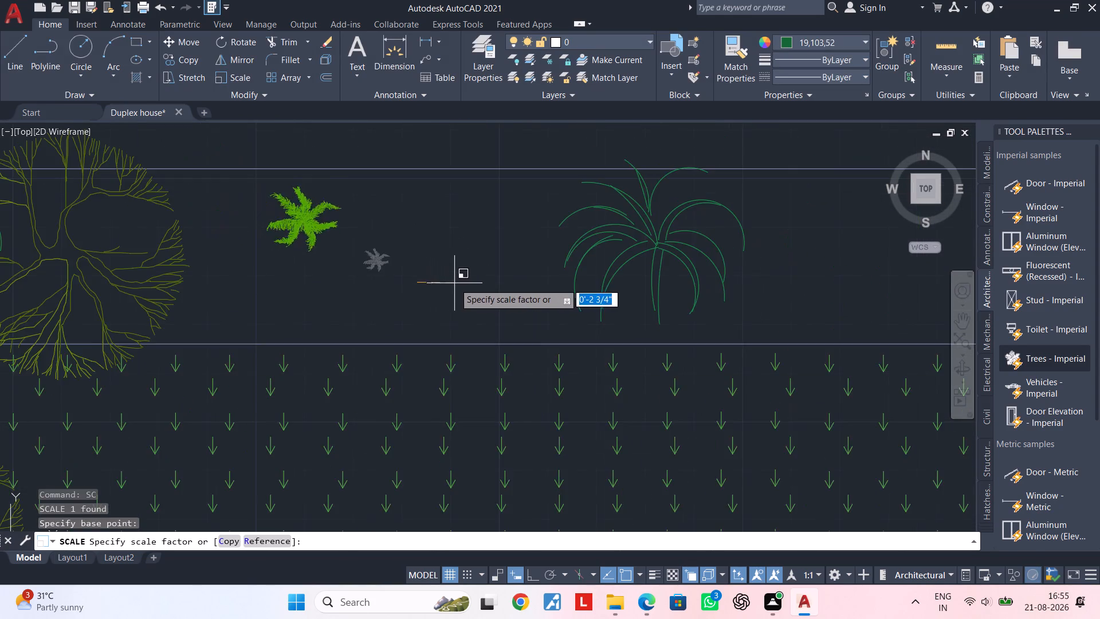
middle_click_drag(492, 299, 550, 320)
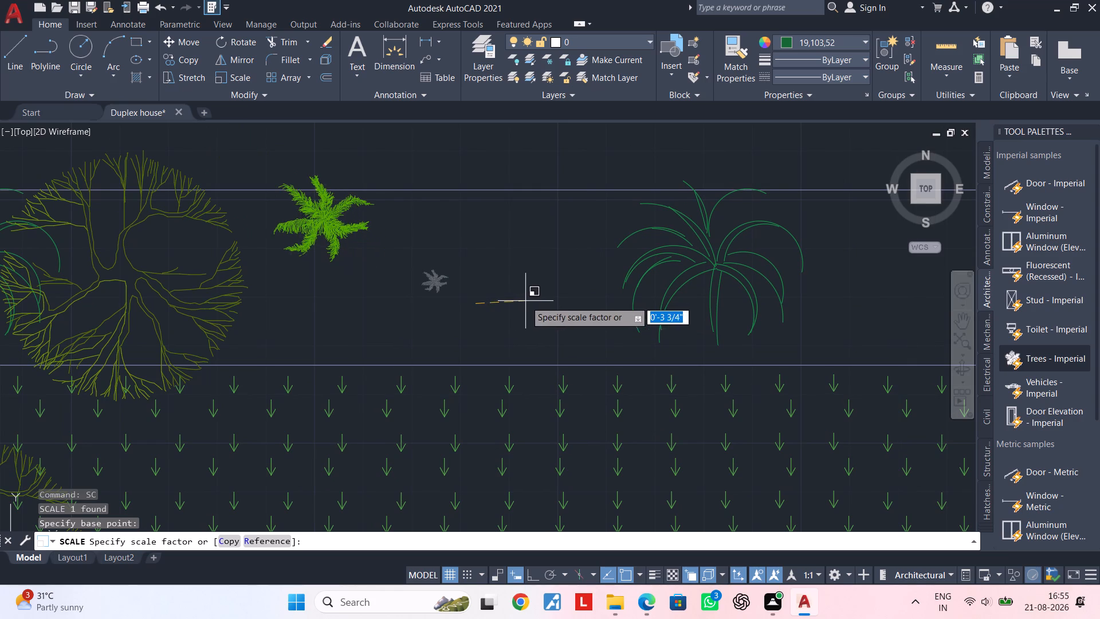
left_click(525, 301)
key("Escape")
Copy the green plant to two north-border spots: just south-east of the original and just east of the middle palm.
left_click(344, 229)
key("c")
key("o")
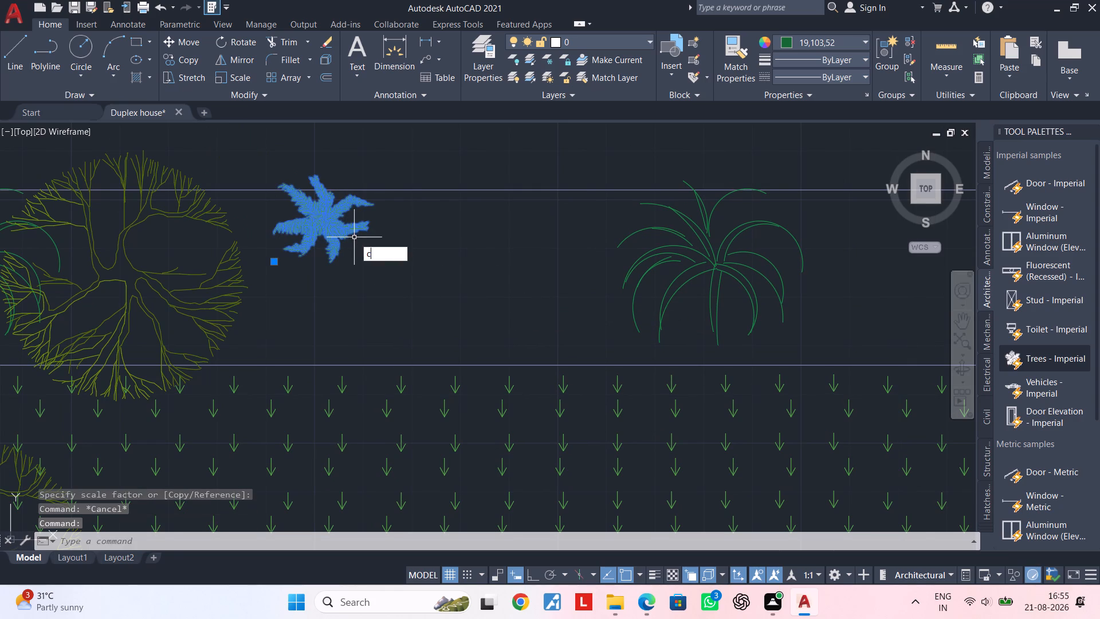
key("space")
left_click_drag(333, 230, 343, 236)
left_click(467, 323)
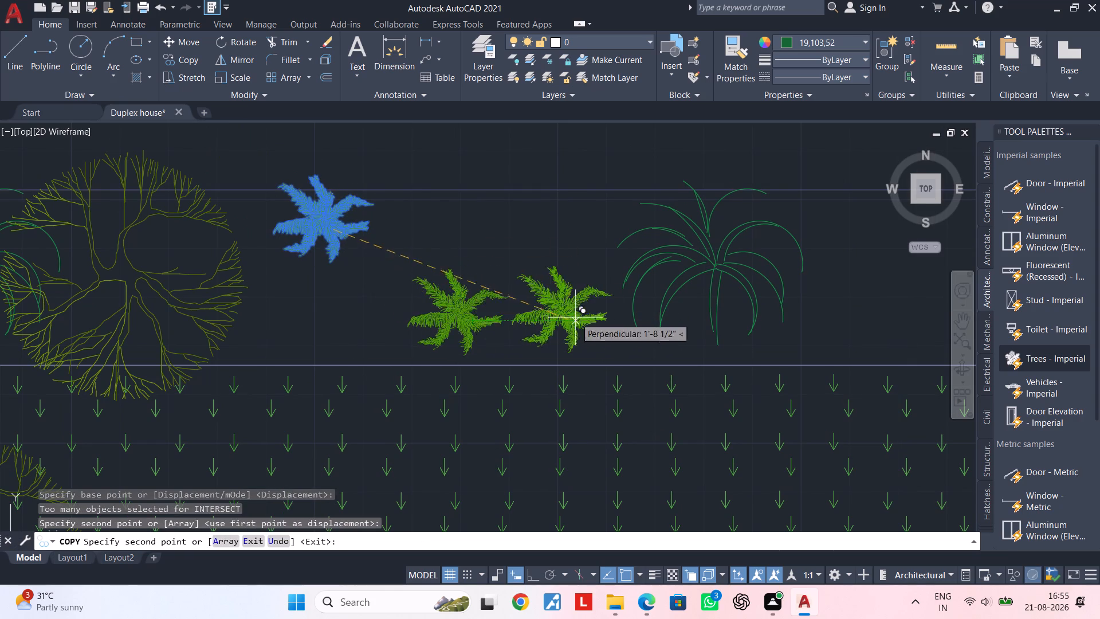
scroll(579, 316, "down", 2)
middle_click_drag(539, 305, 408, 283)
left_click(577, 299)
Place three more plant copies on the south border: on either side of the middle palm and at the south-east corner.
middle_click_drag(629, 296, 625, 269)
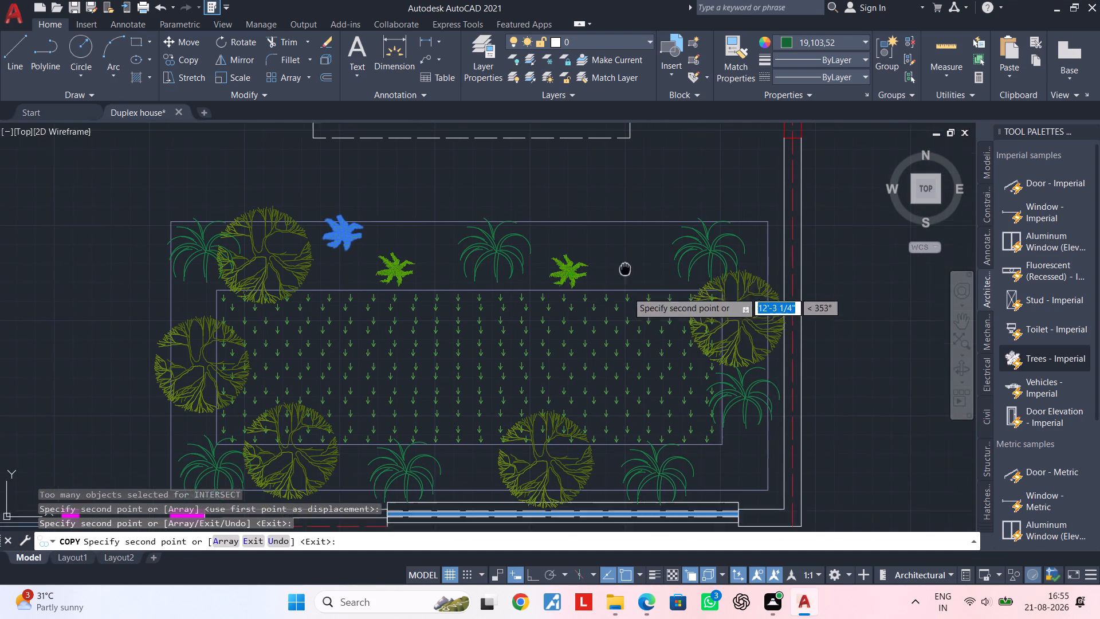
middle_click_drag(625, 269, 628, 242)
left_click(476, 441)
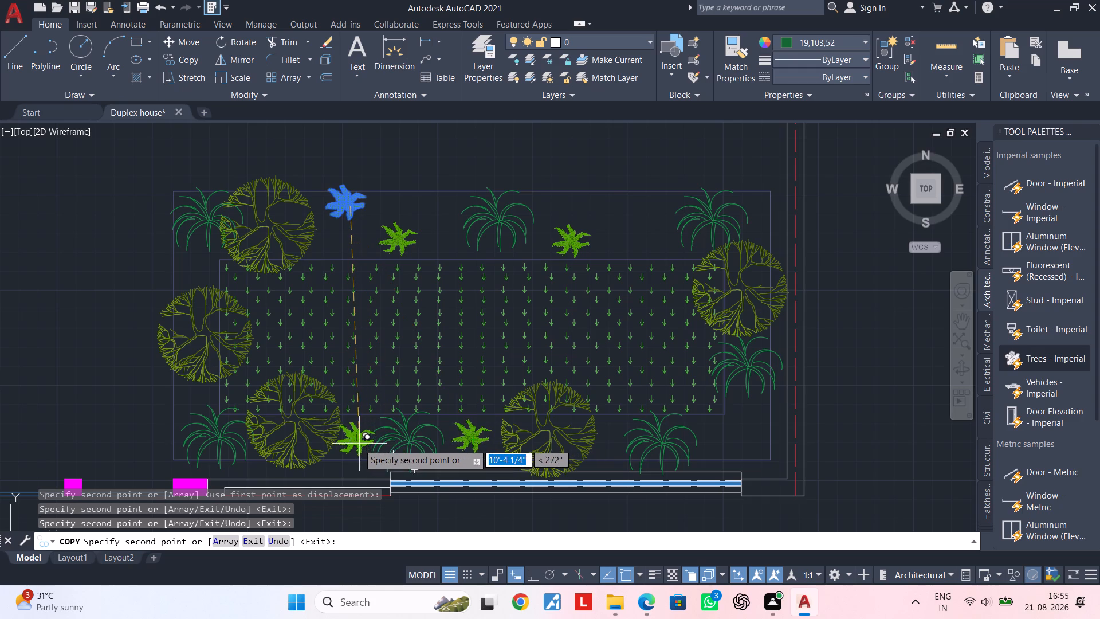
left_click(358, 444)
scroll(732, 438, "up", 1)
left_click(738, 445)
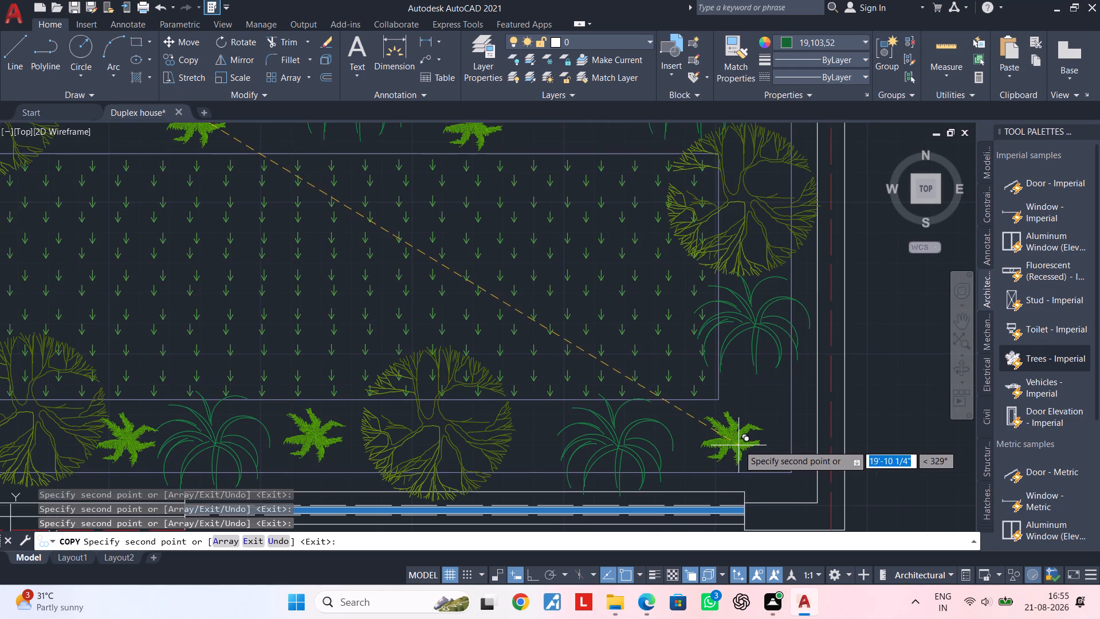
scroll(682, 344, "down", 1)
middle_click_drag(682, 343, 654, 385)
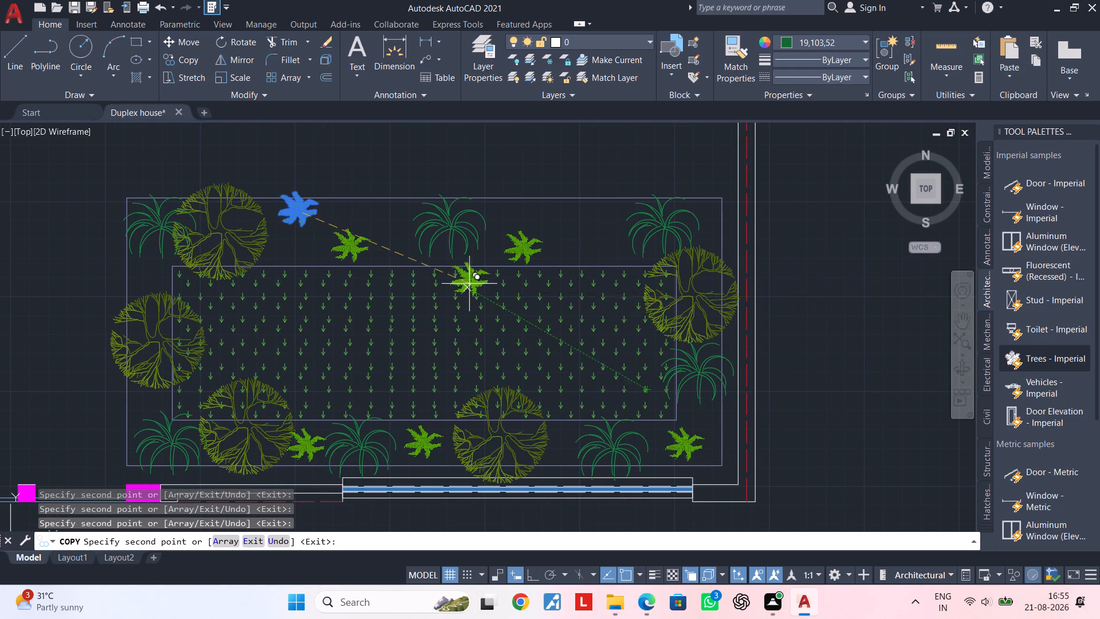
key("Escape")
key("Escape")
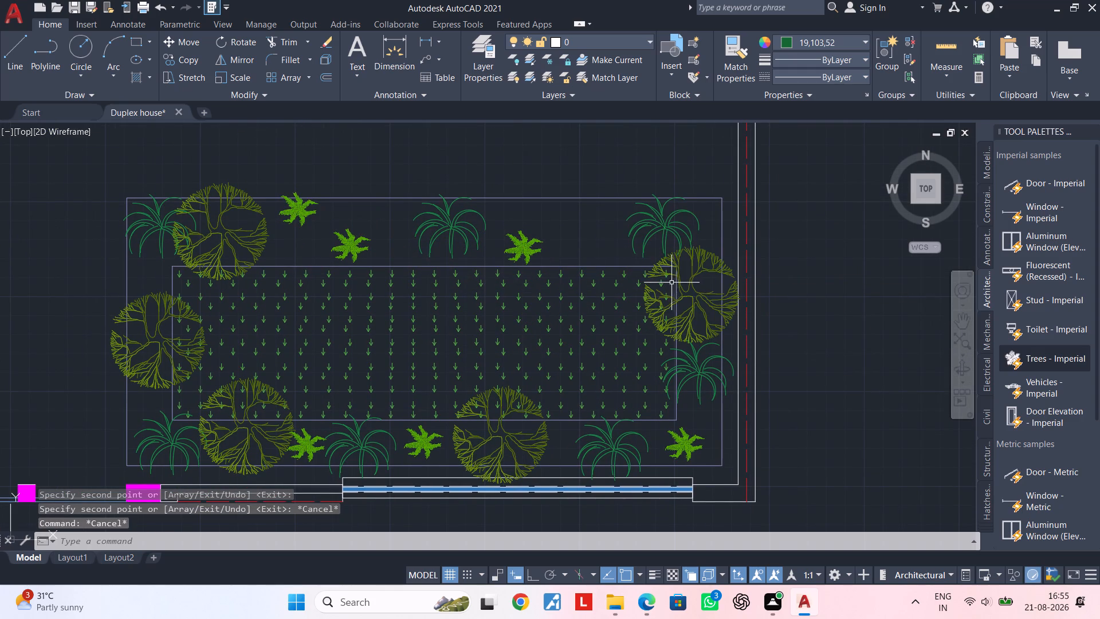
Copy the east border's plan-view tree onto the north border, just west of the north-east palm.
left_click(662, 273)
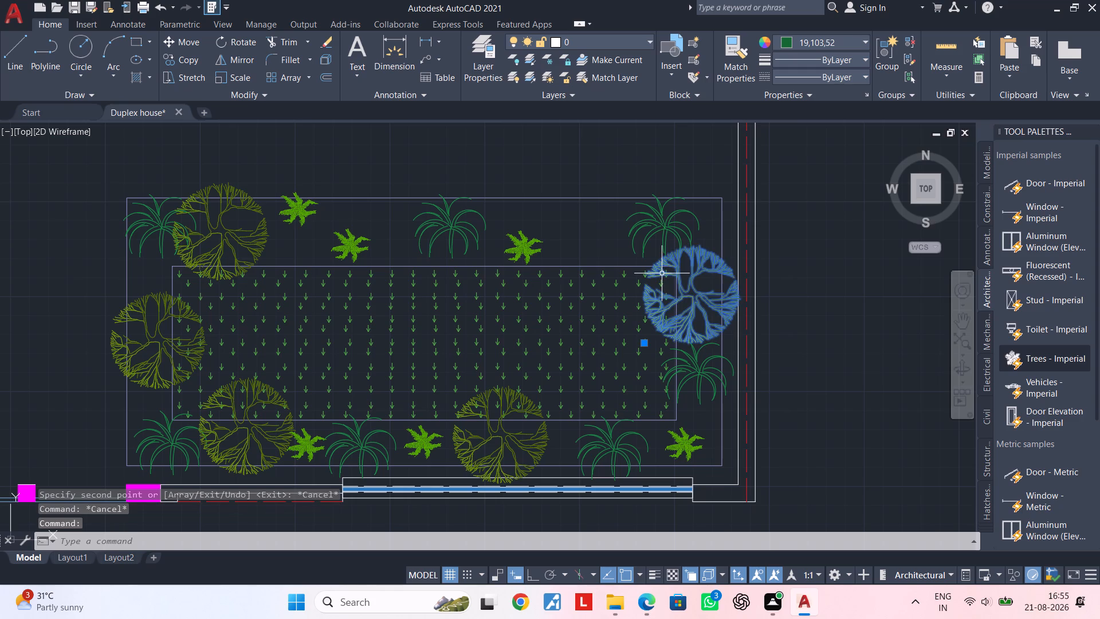
key("c")
key("o")
key("space")
left_click(659, 273)
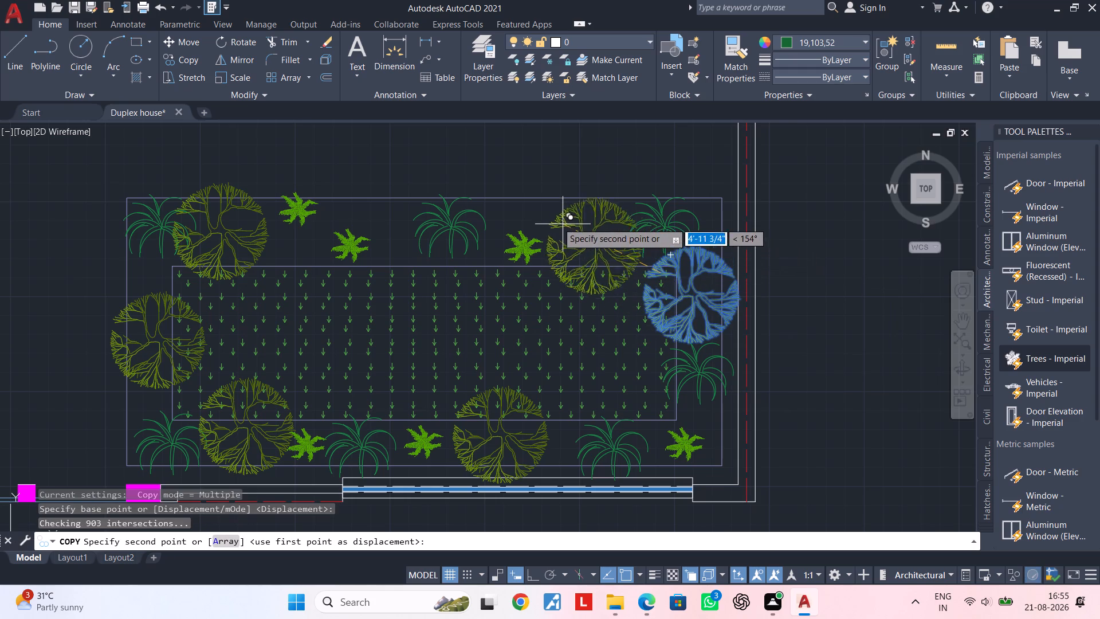
left_click(555, 219)
scroll(569, 237, "down", 2)
middle_click_drag(552, 271, 692, 303)
key("Escape")
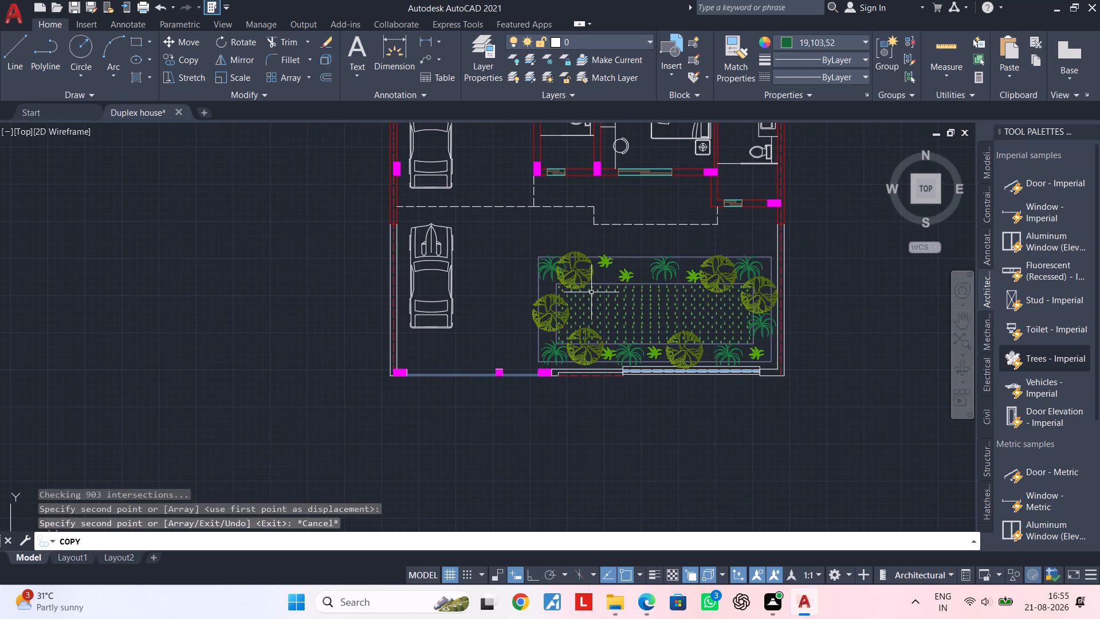
key("Escape")
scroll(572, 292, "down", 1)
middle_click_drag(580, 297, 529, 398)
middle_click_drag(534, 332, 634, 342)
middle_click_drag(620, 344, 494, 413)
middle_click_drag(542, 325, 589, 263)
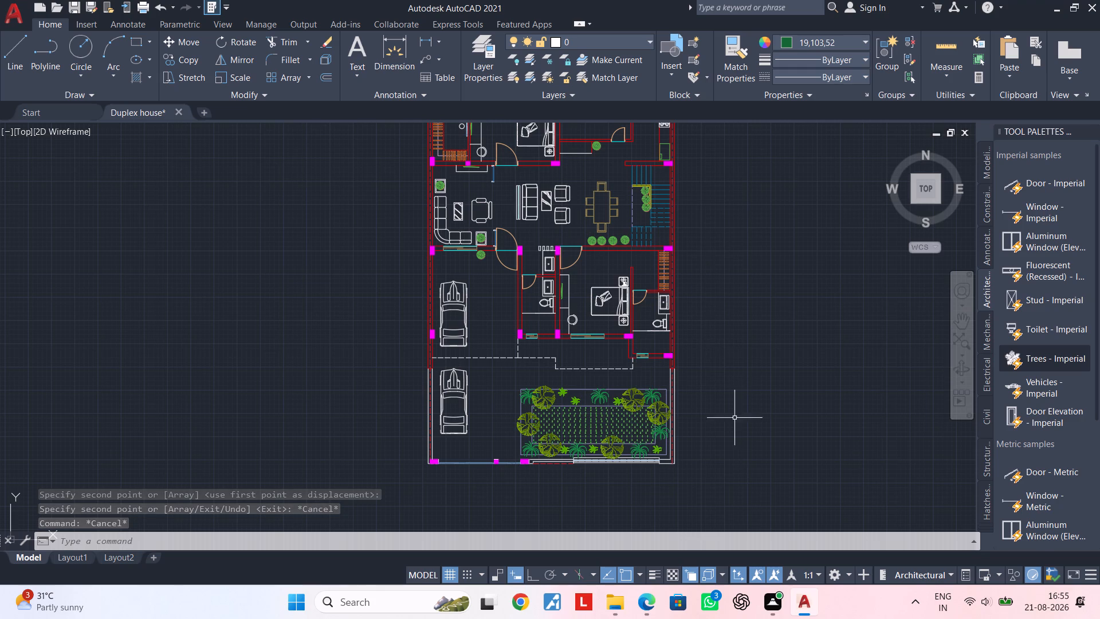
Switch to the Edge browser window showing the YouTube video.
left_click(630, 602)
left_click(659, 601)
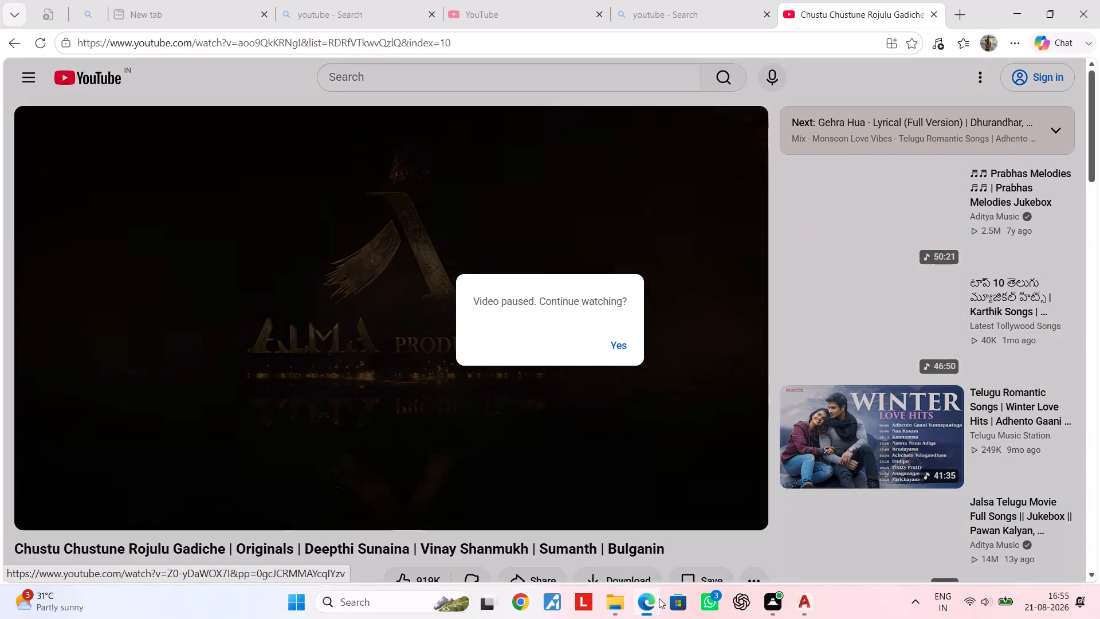
Resume playback of the paused YouTube video.
left_click(616, 348)
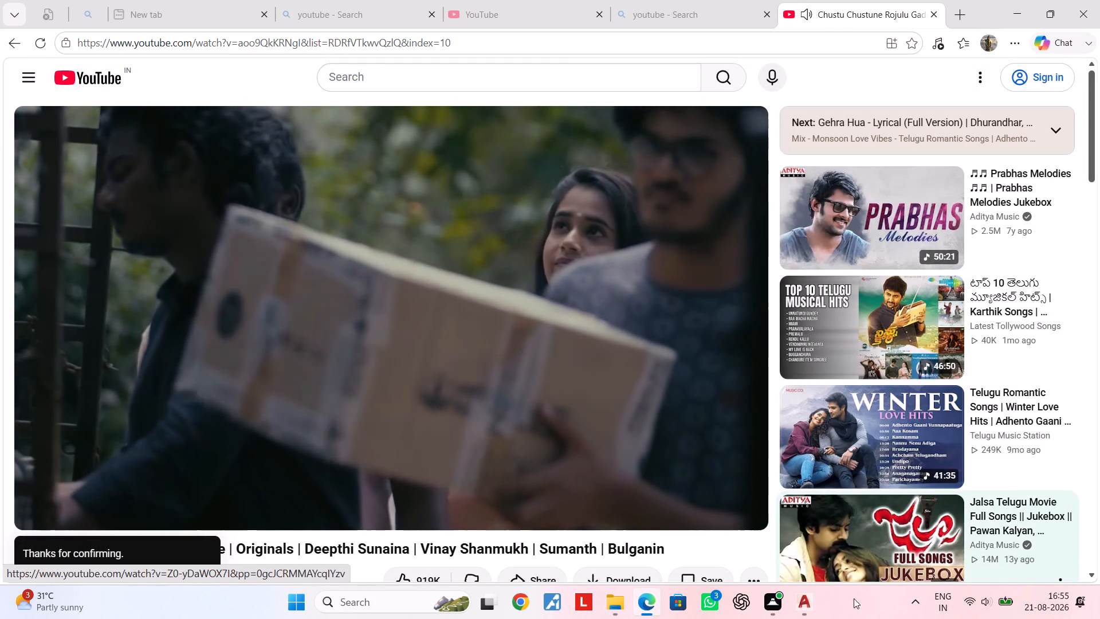
Switch to AutoCAD's duplex house drawing and open DesignCenter with the plan-view tree blocks.
left_click(800, 600)
middle_click_drag(495, 375, 379, 426)
scroll(385, 415, "up", 2)
middle_click_drag(406, 403, 227, 352)
scroll(261, 363, "down", 1)
middle_click_drag(254, 363, 205, 366)
key("Escape")
key("Escape")
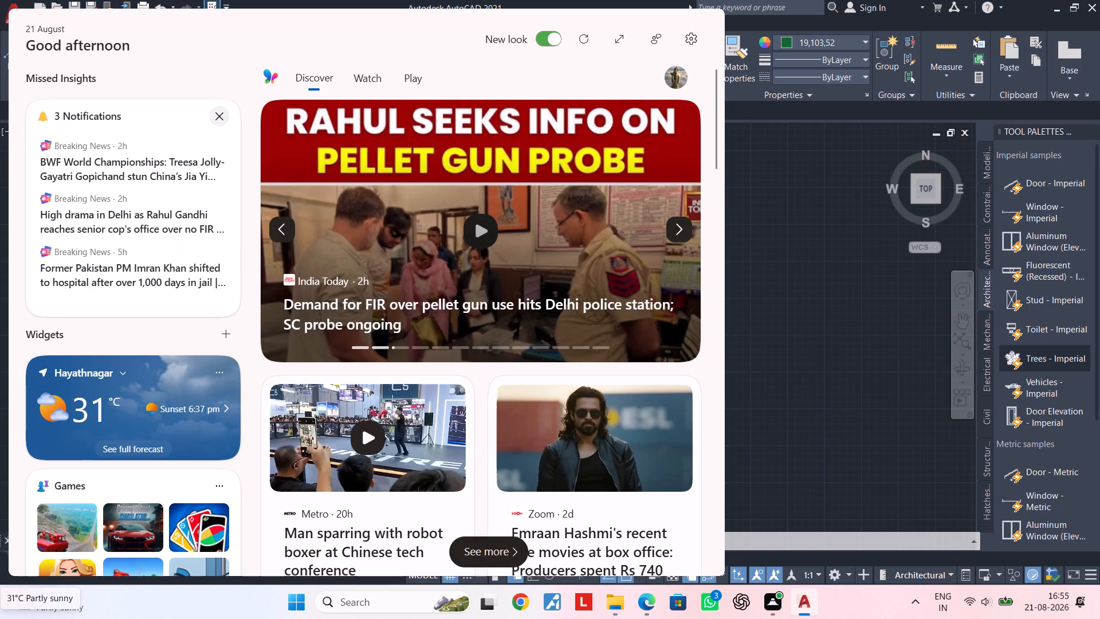
middle_click_drag(365, 322, 710, 318)
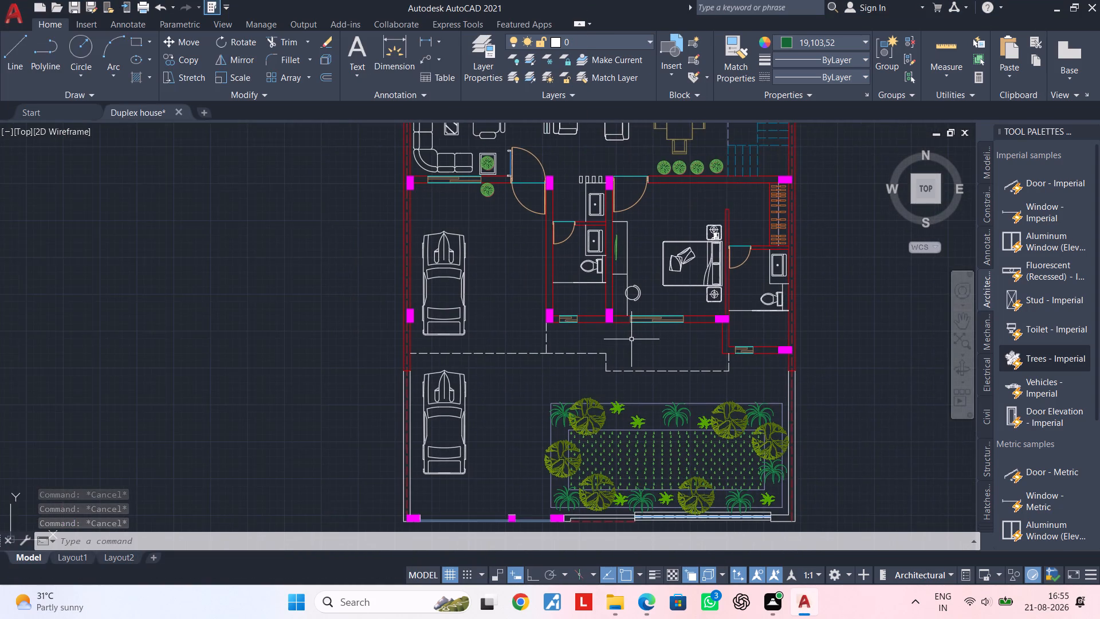
middle_click_drag(625, 325, 622, 275)
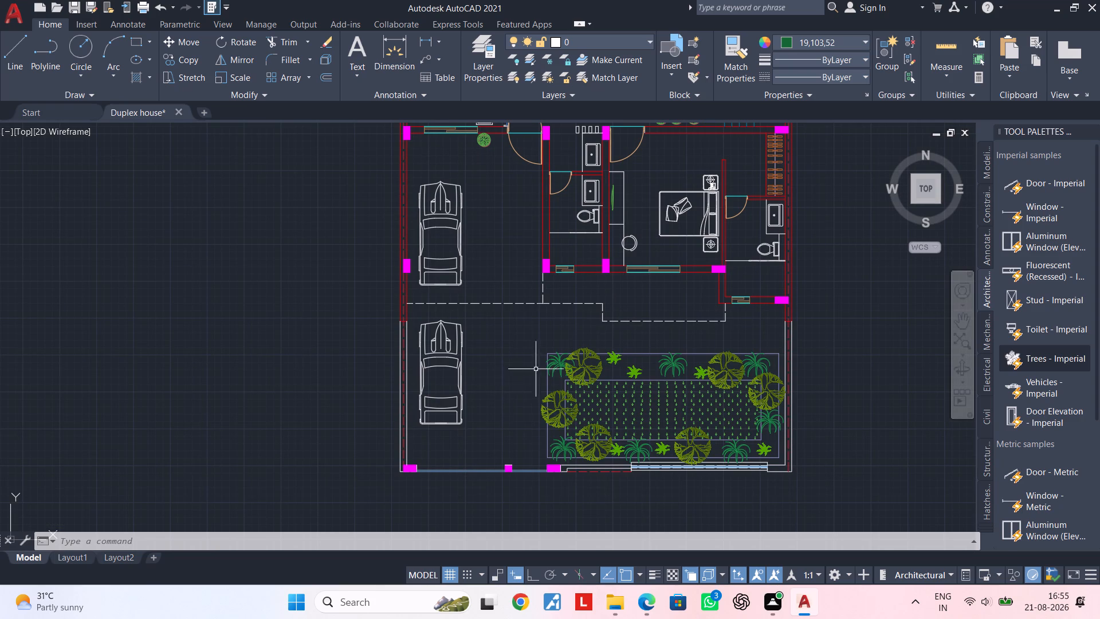
middle_click_drag(485, 382, 446, 382)
scroll(517, 387, "up", 2)
middle_click_drag(465, 375, 486, 350)
scroll(481, 348, "up", 2)
scroll(490, 342, "down", 1)
middle_click_drag(489, 342, 406, 342)
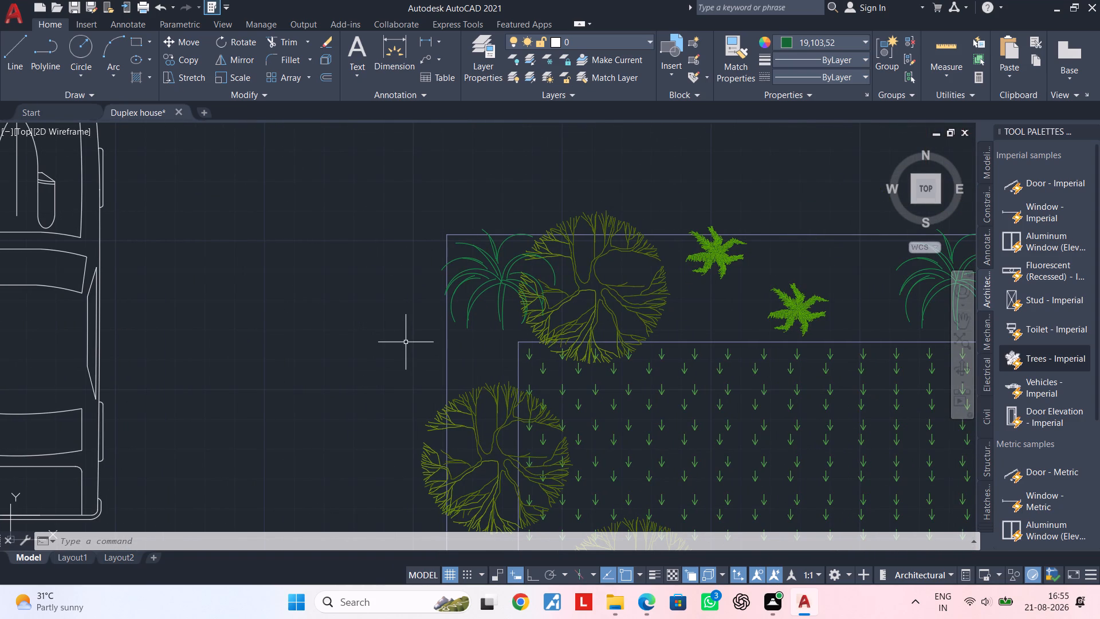
key("Escape")
key("Escape")
key("Escape")
key("Escape")
key("Escape")
type("ad")
type("c")
key("space")
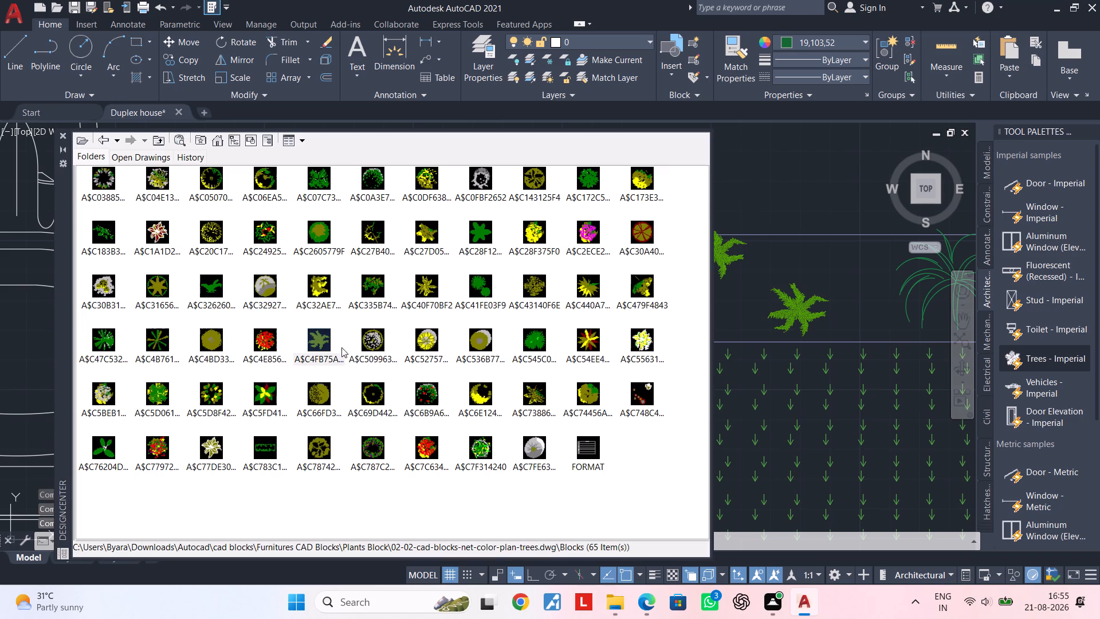
Preview the plan-view blocks A$C31656214 and A$C7C634990 in the Insert dialog without placing them.
double_click(158, 290)
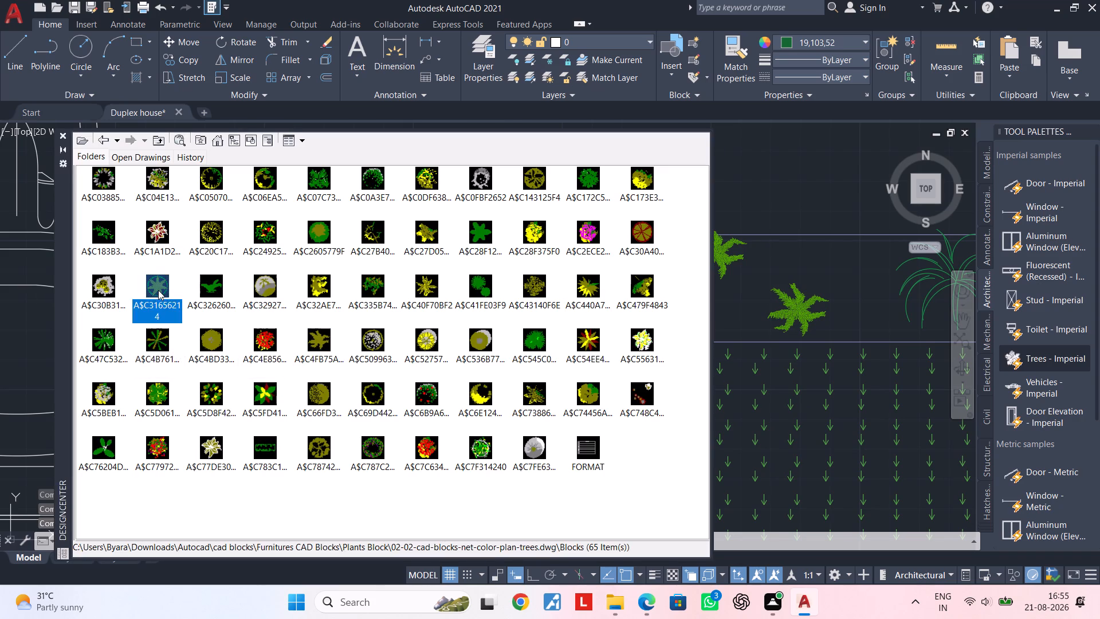
left_click(784, 187)
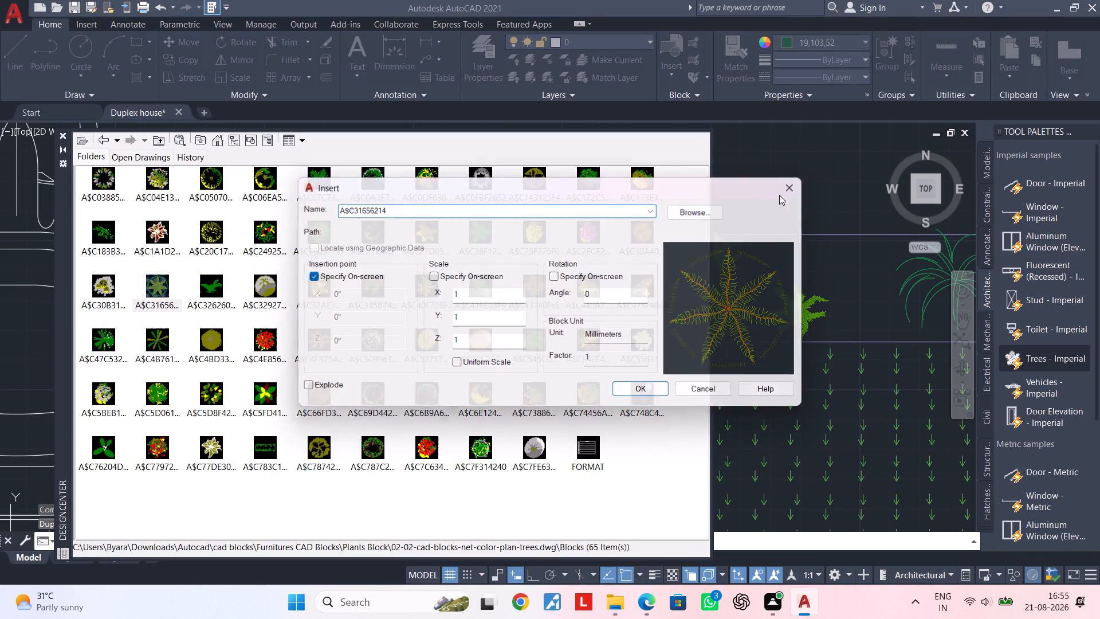
triple_click(430, 446)
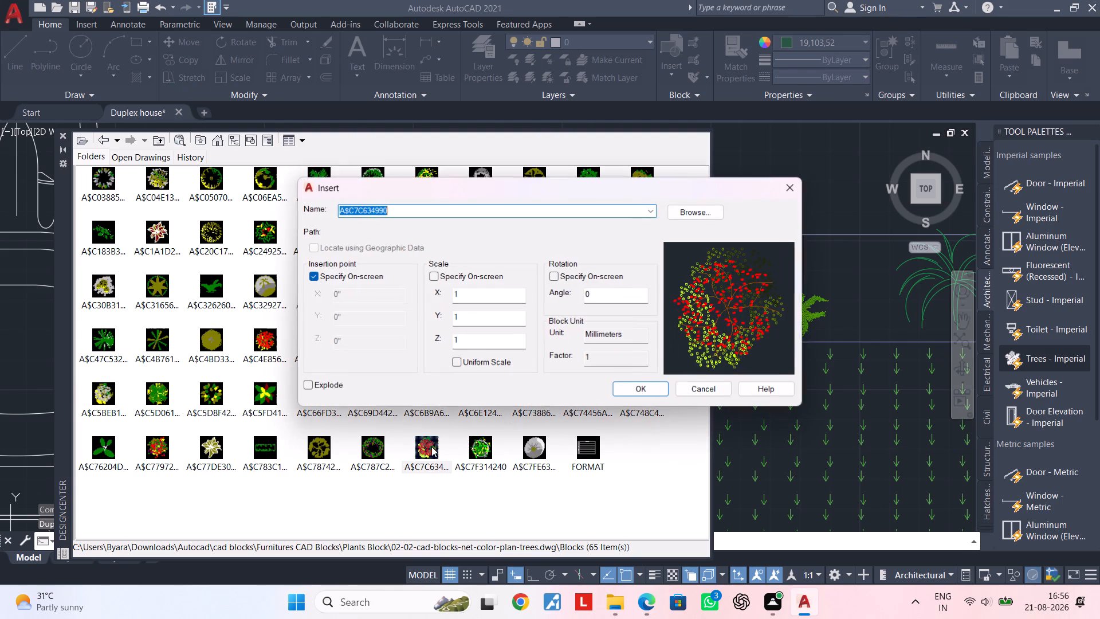
left_click(788, 183)
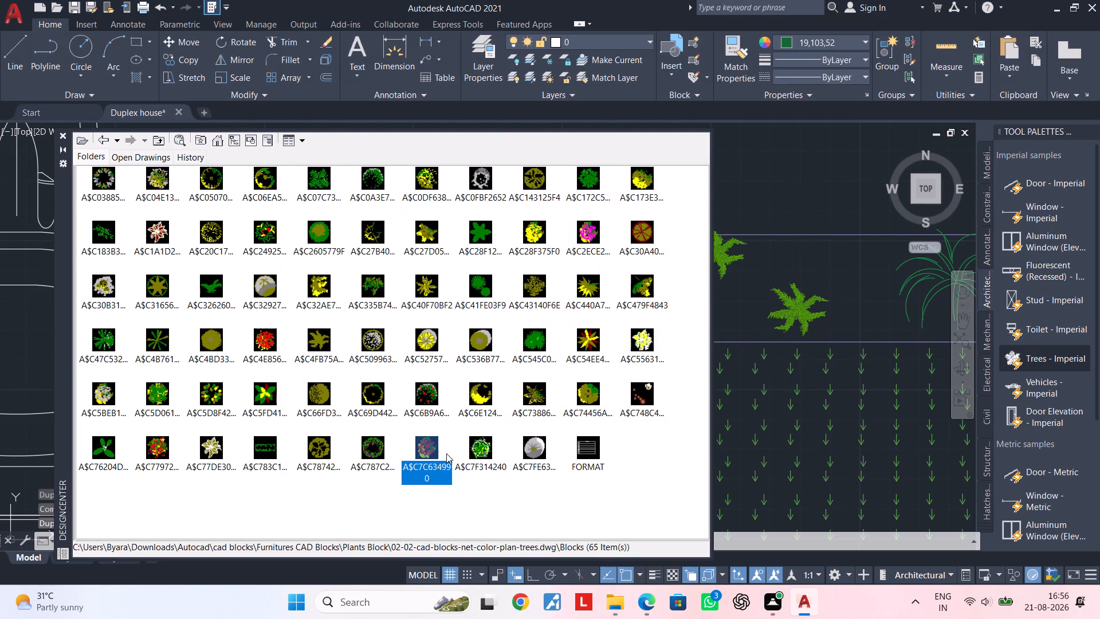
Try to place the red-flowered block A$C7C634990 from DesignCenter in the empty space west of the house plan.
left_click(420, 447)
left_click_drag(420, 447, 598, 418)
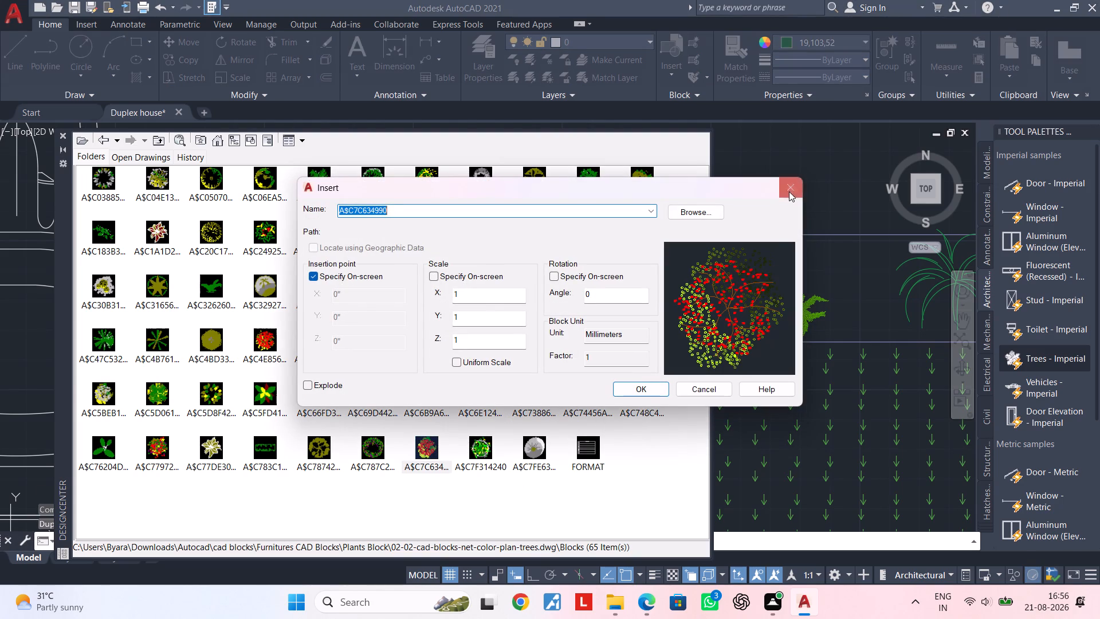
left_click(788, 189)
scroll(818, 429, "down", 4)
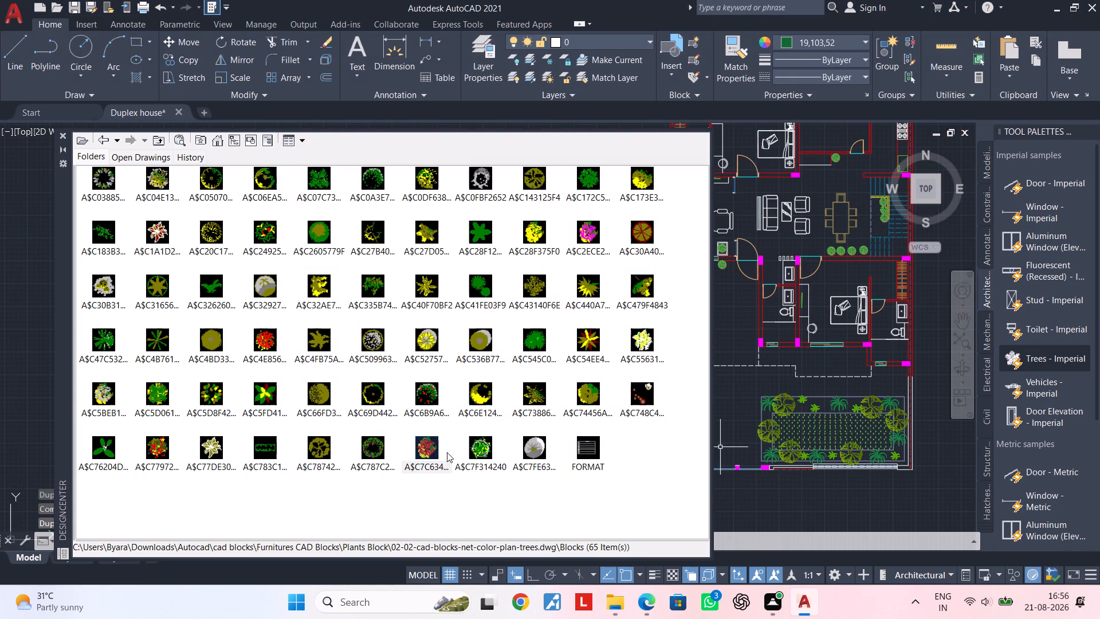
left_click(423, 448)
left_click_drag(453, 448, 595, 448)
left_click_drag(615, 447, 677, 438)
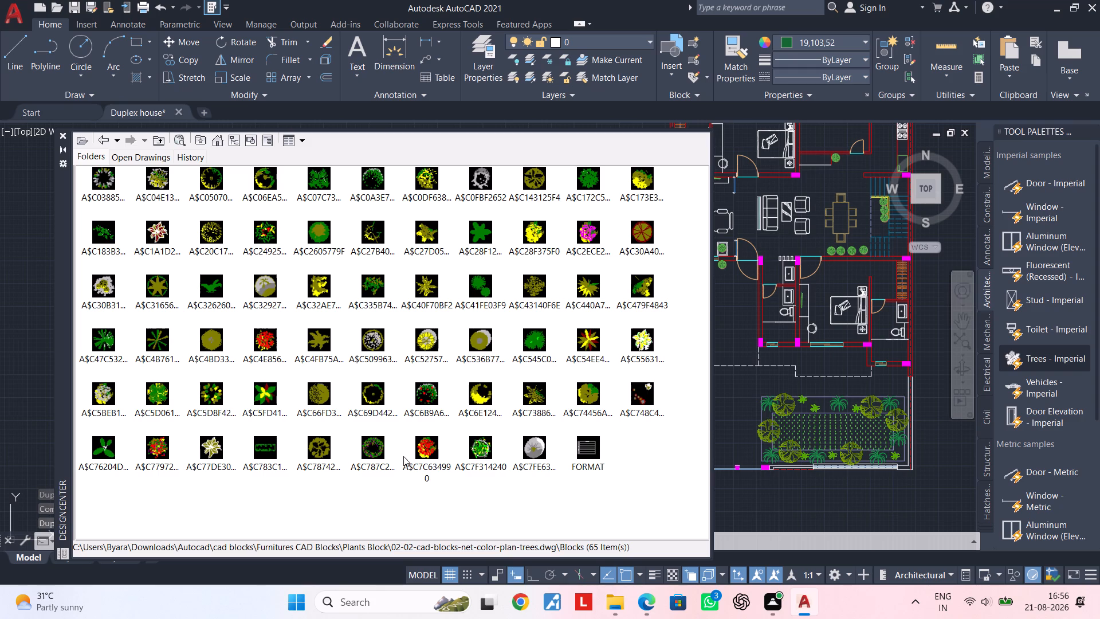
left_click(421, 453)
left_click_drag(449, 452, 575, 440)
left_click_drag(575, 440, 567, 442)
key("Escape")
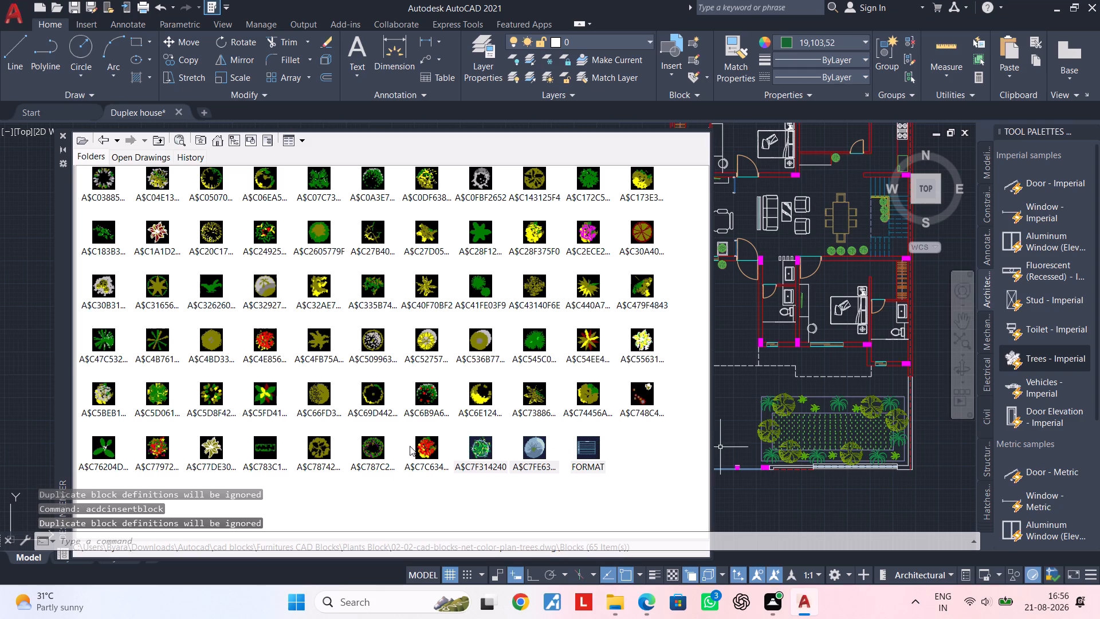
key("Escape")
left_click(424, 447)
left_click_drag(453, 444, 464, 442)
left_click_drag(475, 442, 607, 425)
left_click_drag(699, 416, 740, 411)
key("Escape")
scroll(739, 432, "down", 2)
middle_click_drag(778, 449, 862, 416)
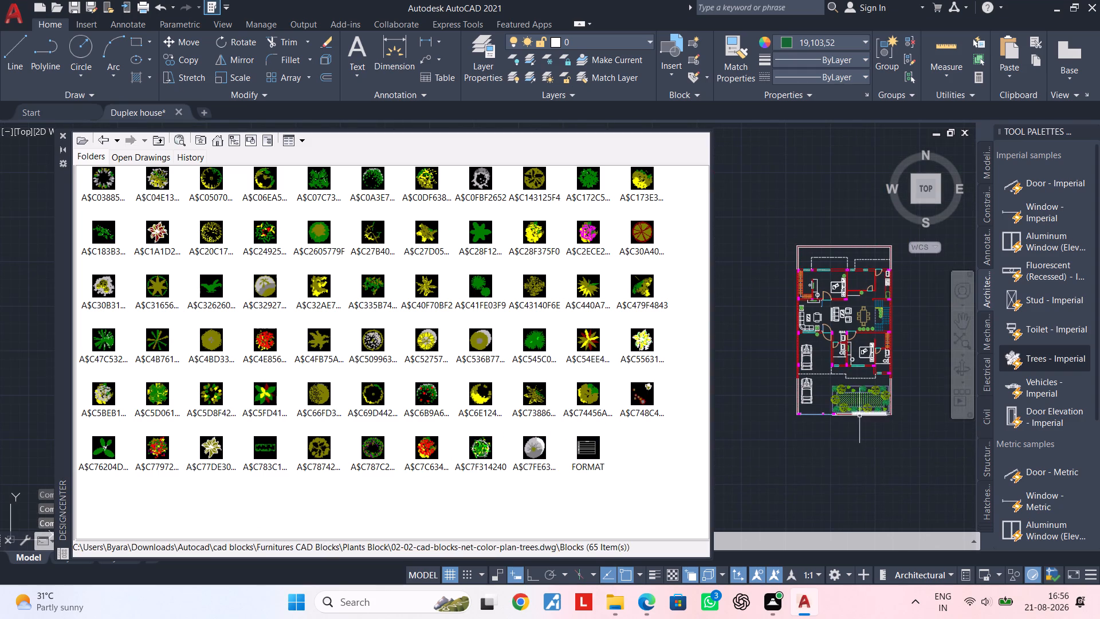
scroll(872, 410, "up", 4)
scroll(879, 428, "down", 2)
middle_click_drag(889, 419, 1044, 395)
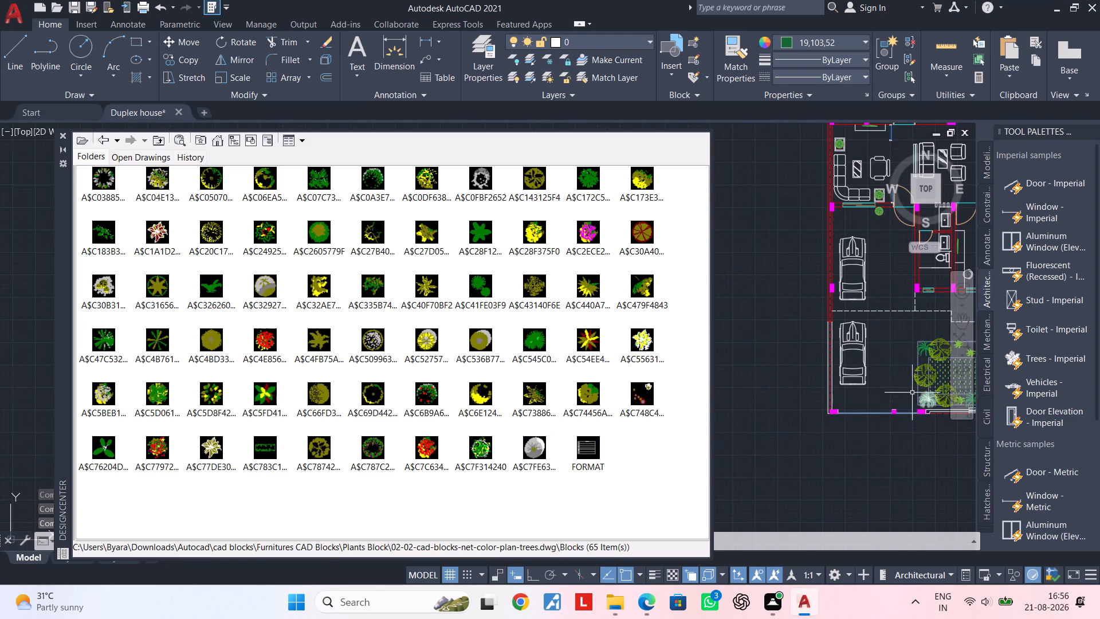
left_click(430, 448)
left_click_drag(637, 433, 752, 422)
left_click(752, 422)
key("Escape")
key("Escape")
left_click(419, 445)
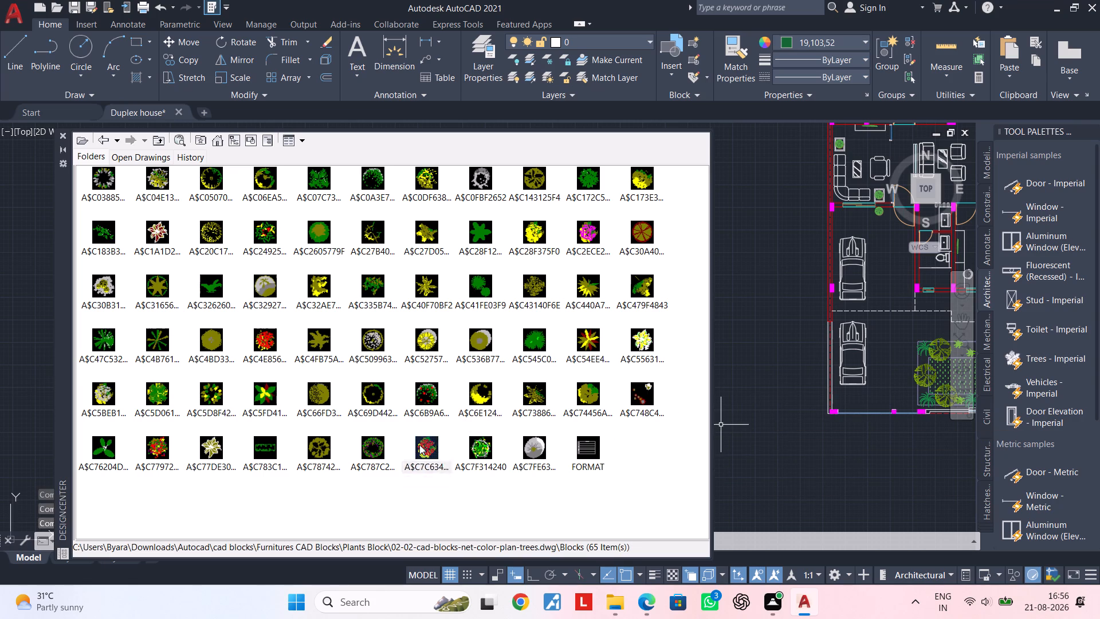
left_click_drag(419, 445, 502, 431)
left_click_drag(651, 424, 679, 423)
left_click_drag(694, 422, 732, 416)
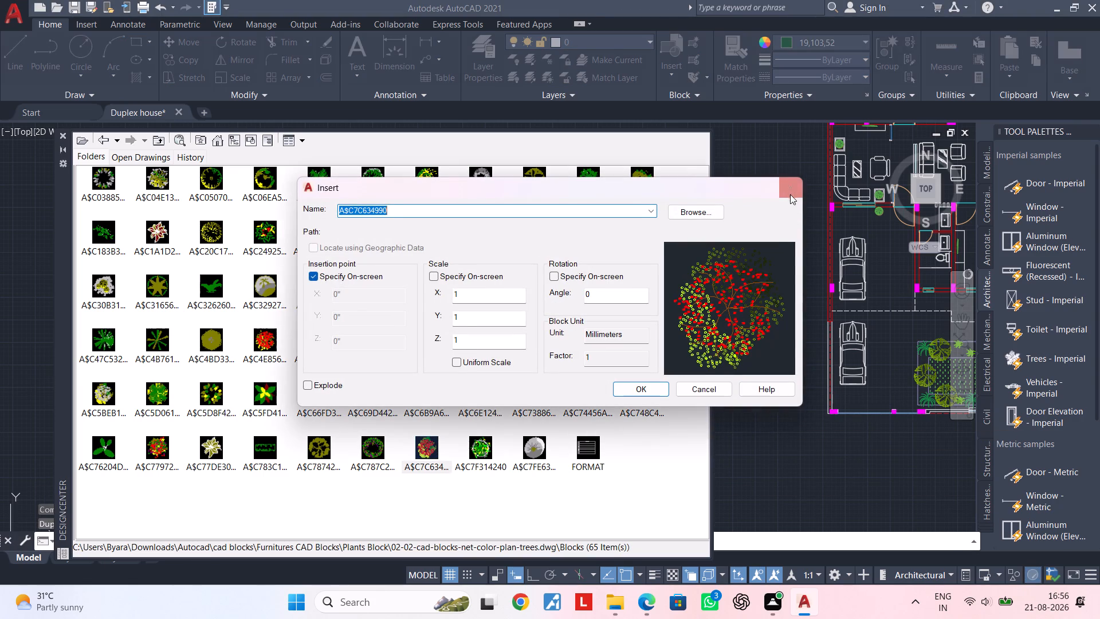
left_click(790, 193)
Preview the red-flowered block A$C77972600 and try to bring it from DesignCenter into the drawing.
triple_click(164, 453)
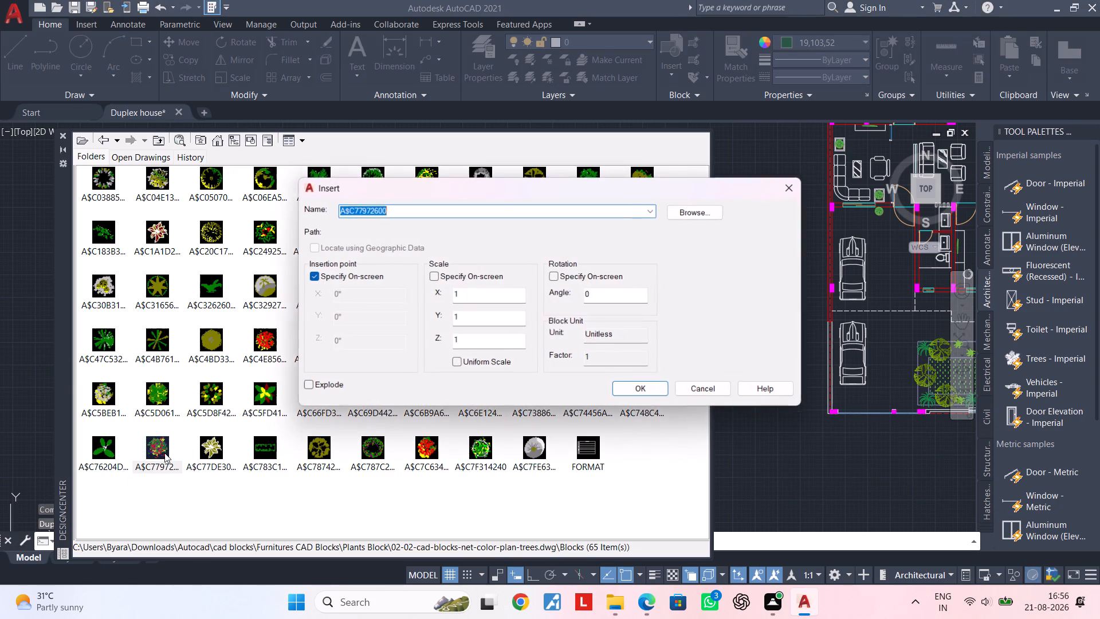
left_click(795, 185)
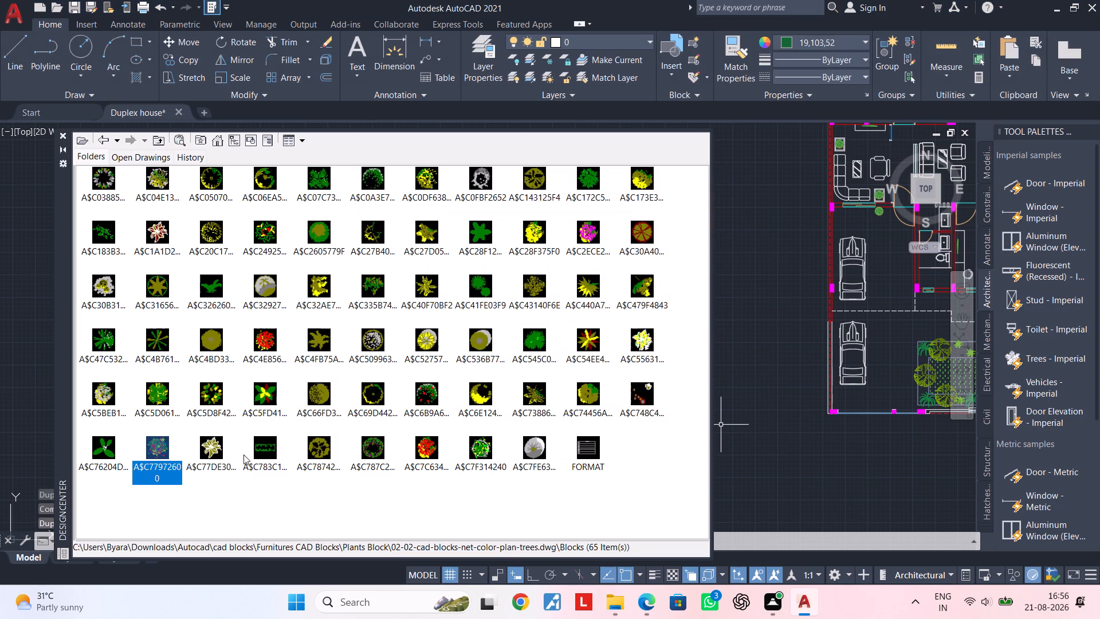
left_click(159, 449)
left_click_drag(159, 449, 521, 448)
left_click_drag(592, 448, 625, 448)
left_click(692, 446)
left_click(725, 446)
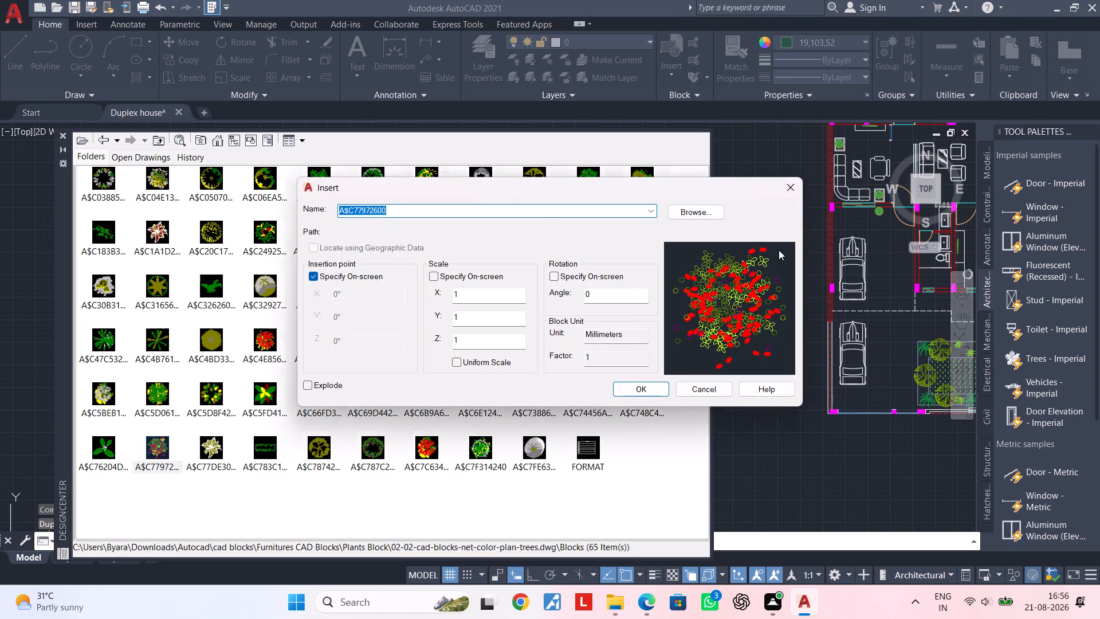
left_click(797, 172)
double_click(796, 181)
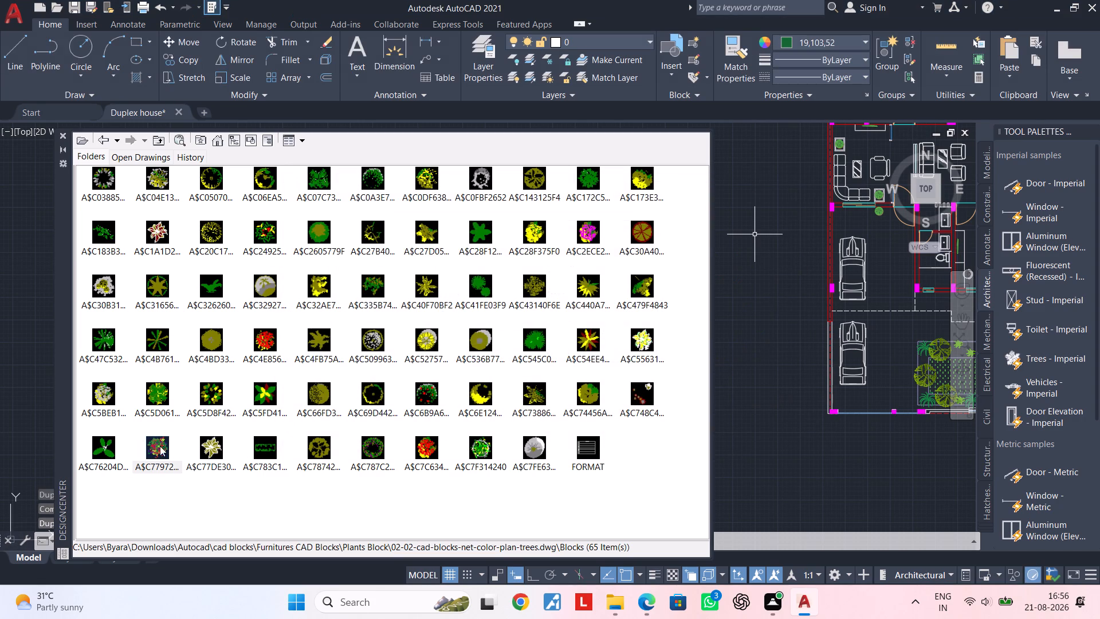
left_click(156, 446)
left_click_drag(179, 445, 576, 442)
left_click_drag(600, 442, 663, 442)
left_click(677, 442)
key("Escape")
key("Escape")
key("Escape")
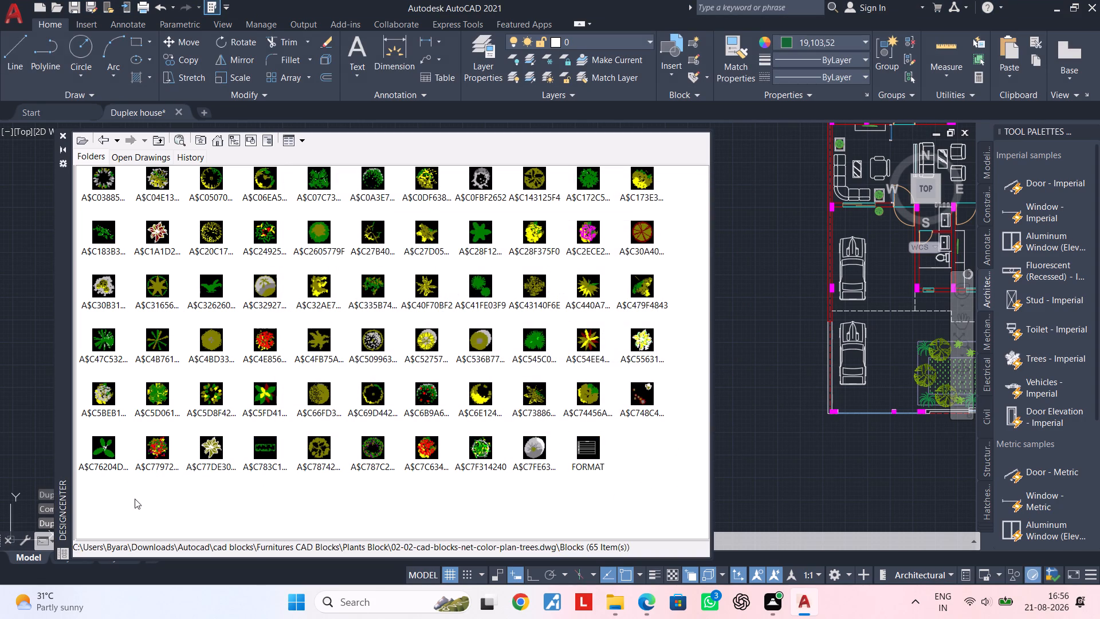
Insert the red-flowered block A$C77972600 in the empty space south-west of the house plan, and close DesignCenter.
left_click(158, 447)
left_click_drag(152, 447, 349, 438)
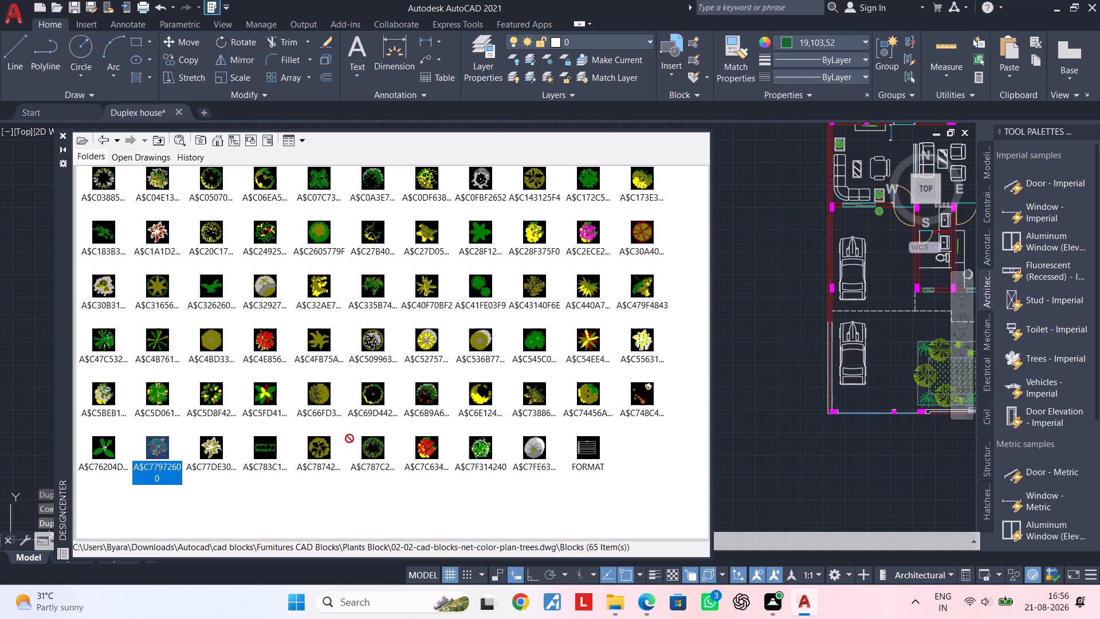
left_click_drag(349, 438, 759, 431)
scroll(761, 432, "up", 2)
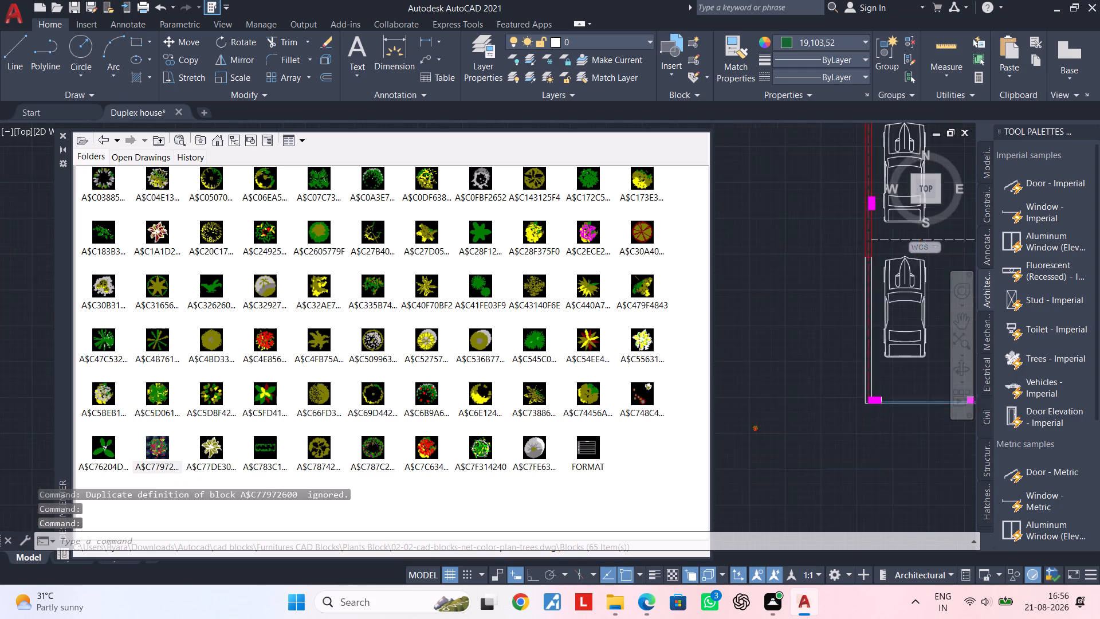
scroll(761, 431, "up", 1)
middle_click_drag(761, 431, 769, 425)
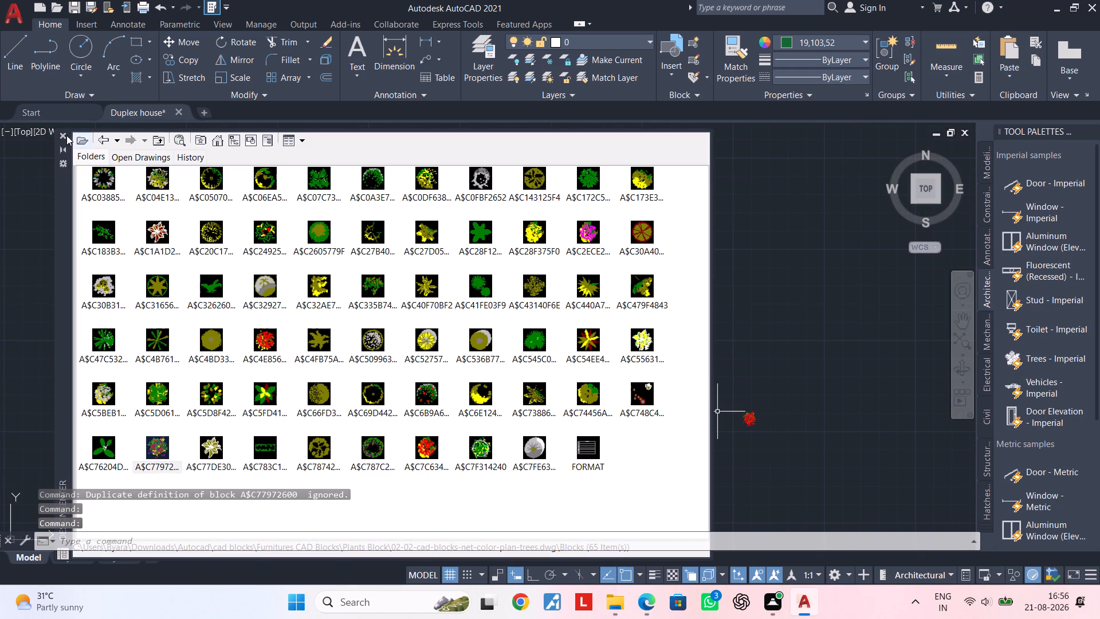
left_click(64, 134)
Move the red-flowered plant onto the lawn's west border line, just north-west of the south-west palm.
middle_click_drag(783, 403, 488, 373)
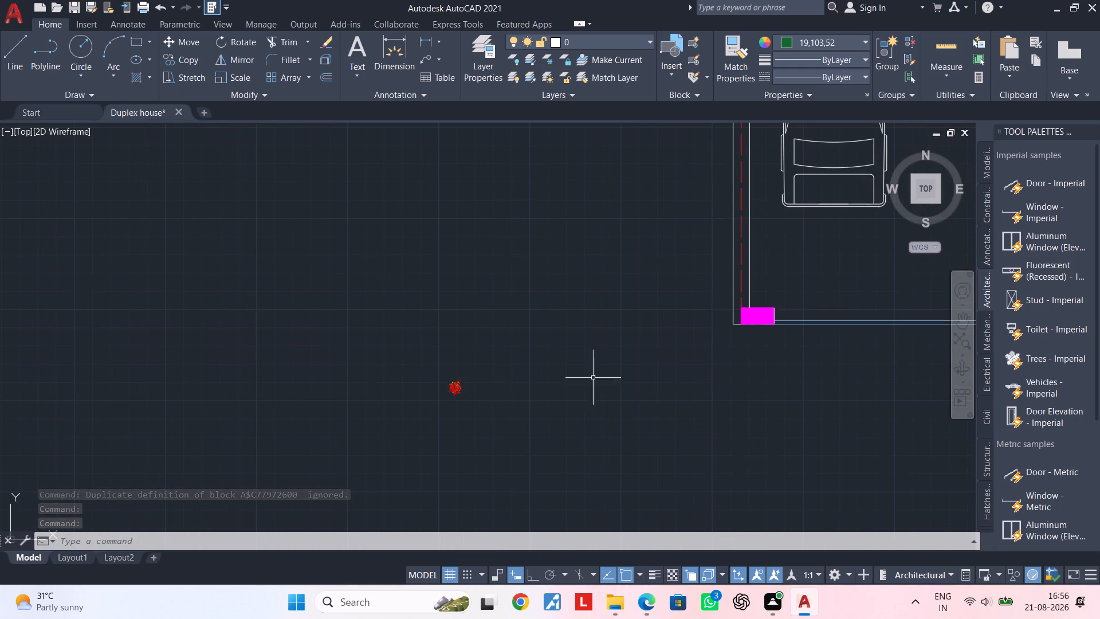
middle_click_drag(672, 379, 401, 381)
scroll(190, 386, "up", 2)
double_click(199, 367)
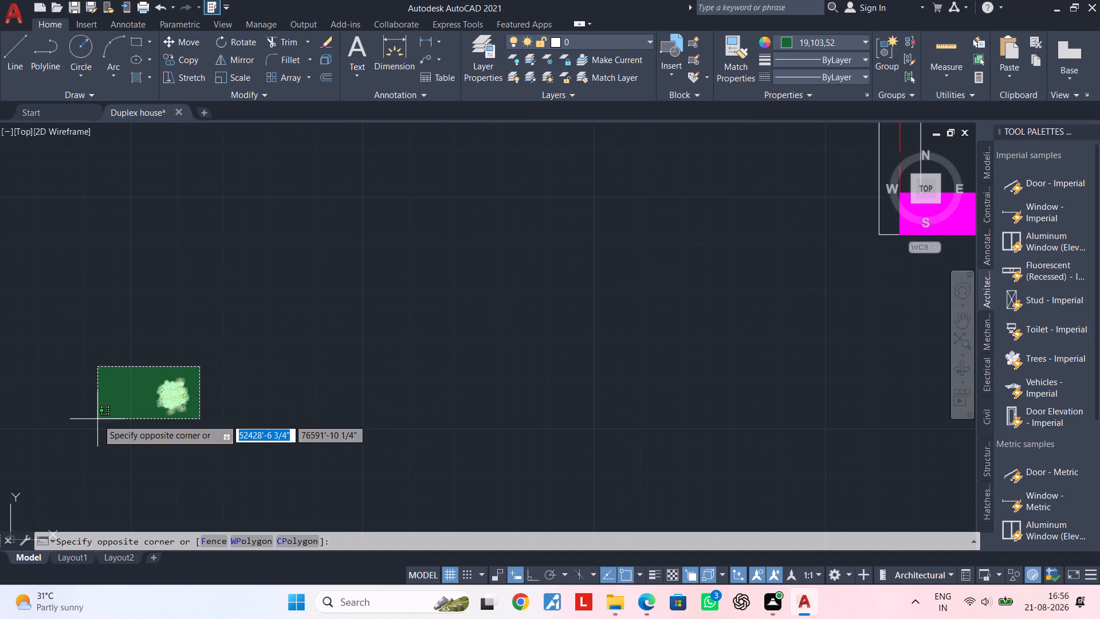
left_click(100, 419)
type("m")
key("space")
double_click(170, 397)
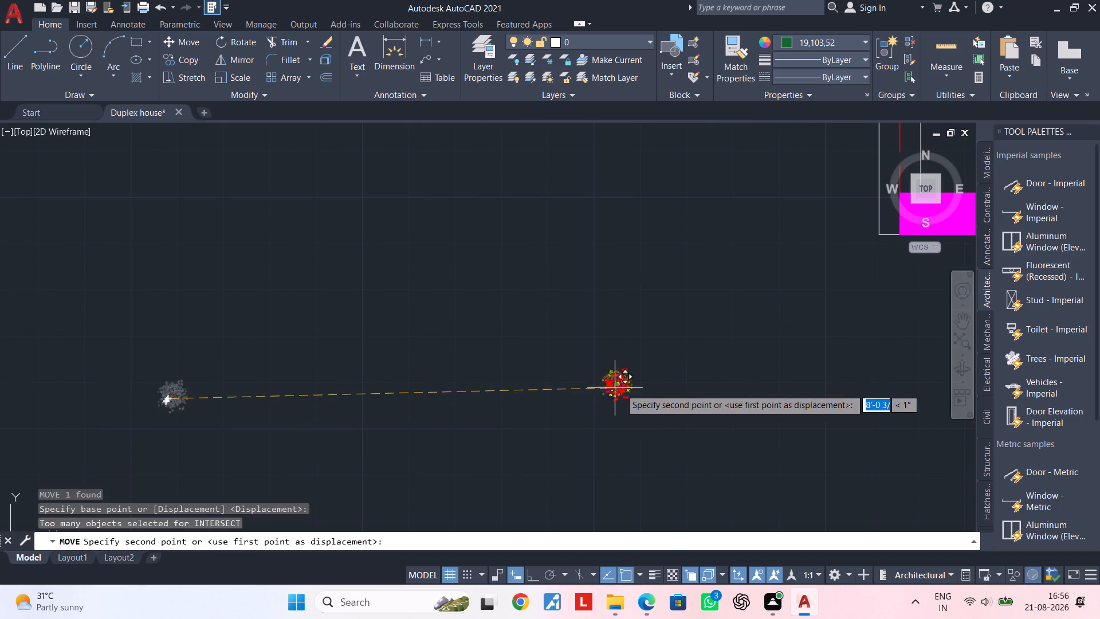
scroll(637, 391, "down", 1)
middle_click_drag(637, 391, 162, 420)
middle_click_drag(648, 417, 218, 429)
middle_click_drag(467, 261, 467, 278)
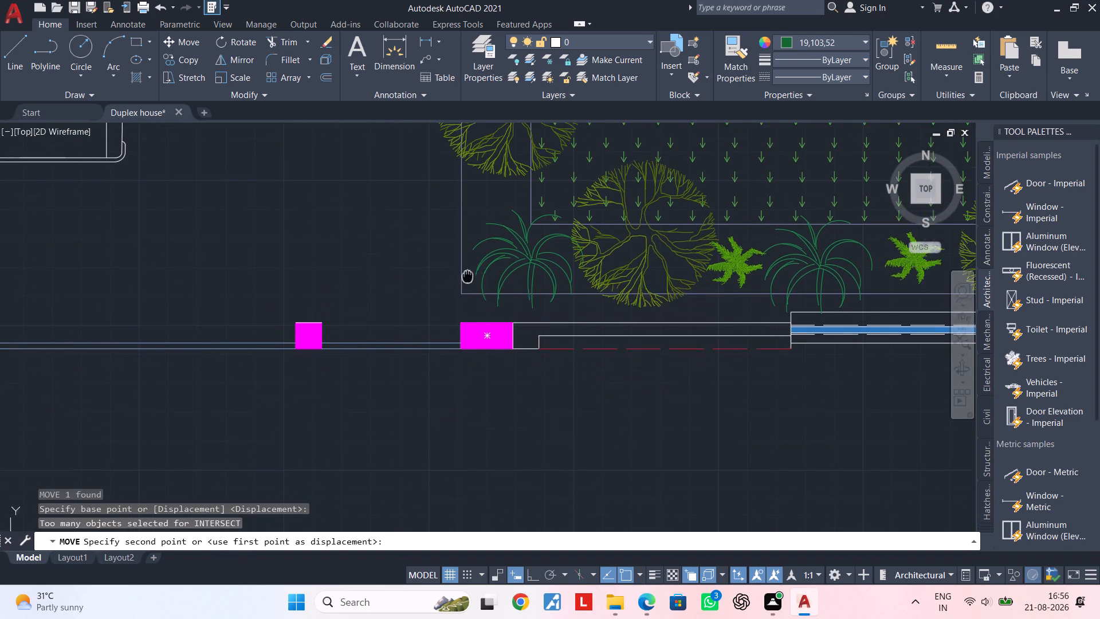
middle_click_drag(467, 278, 445, 356)
scroll(448, 315, "up", 2)
scroll(441, 258, "up", 2)
left_click(408, 274)
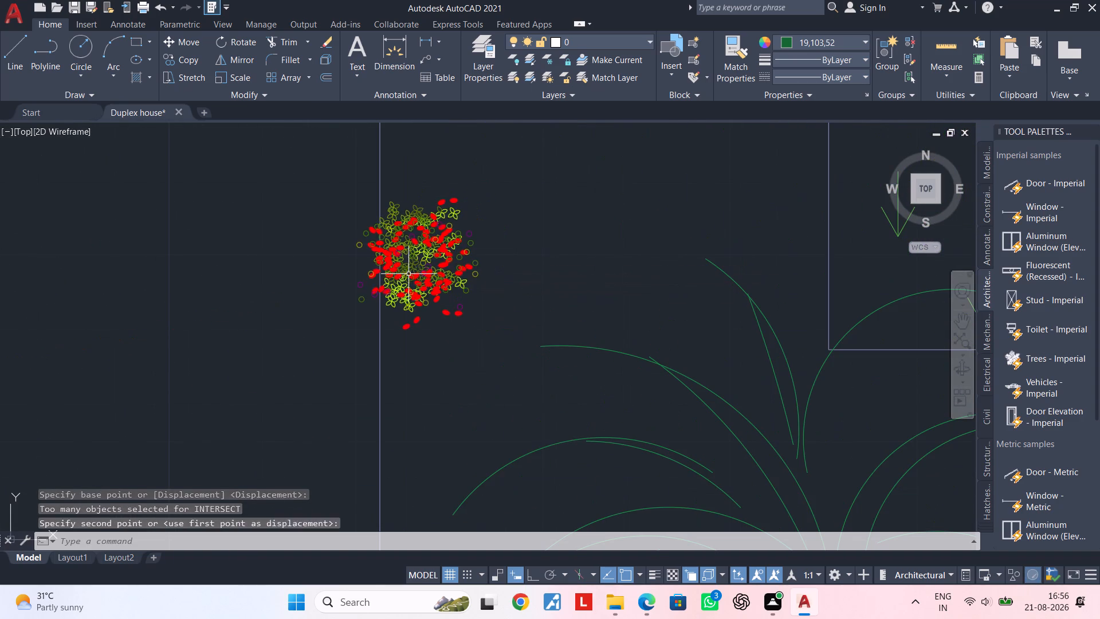
key("Escape")
key("Escape")
Scale up the red-flowered plant by eye to more than three times its size, from a base point near its lower edge.
left_click(436, 283)
type("sc")
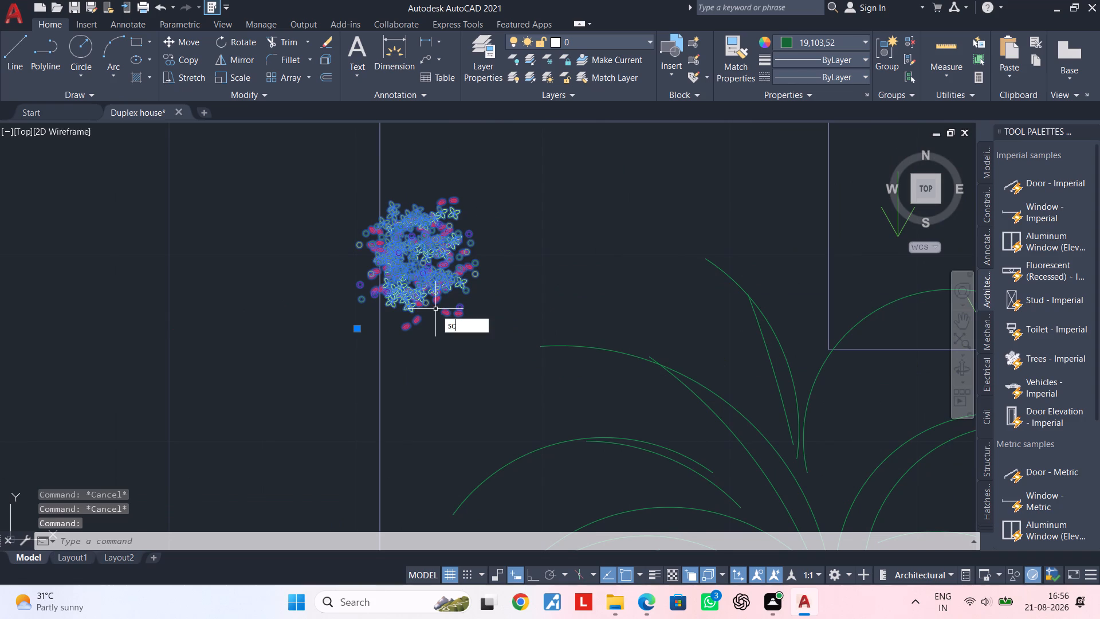
key("space")
left_click(438, 309)
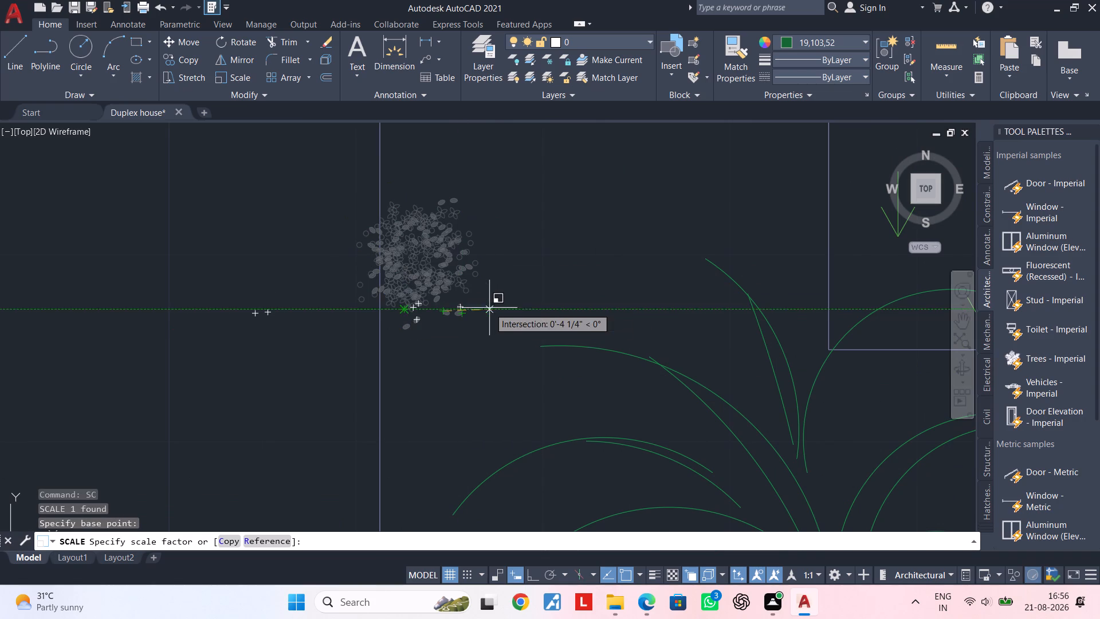
scroll(349, 330, "down", 1)
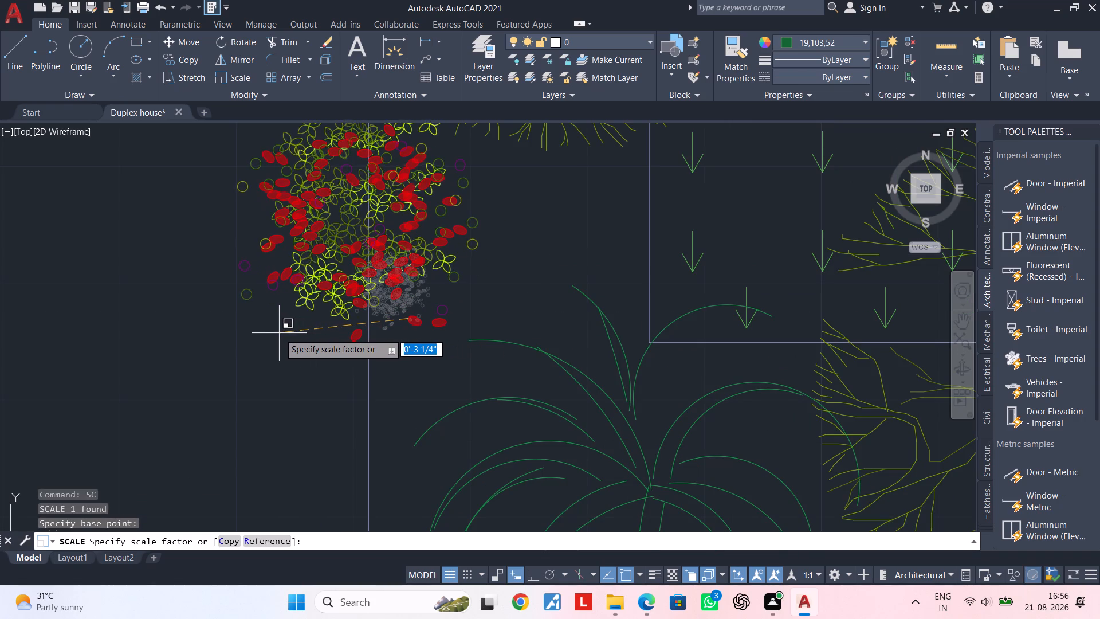
left_click(265, 334)
scroll(355, 334, "down", 2)
middle_click_drag(376, 334, 327, 362)
key("Escape")
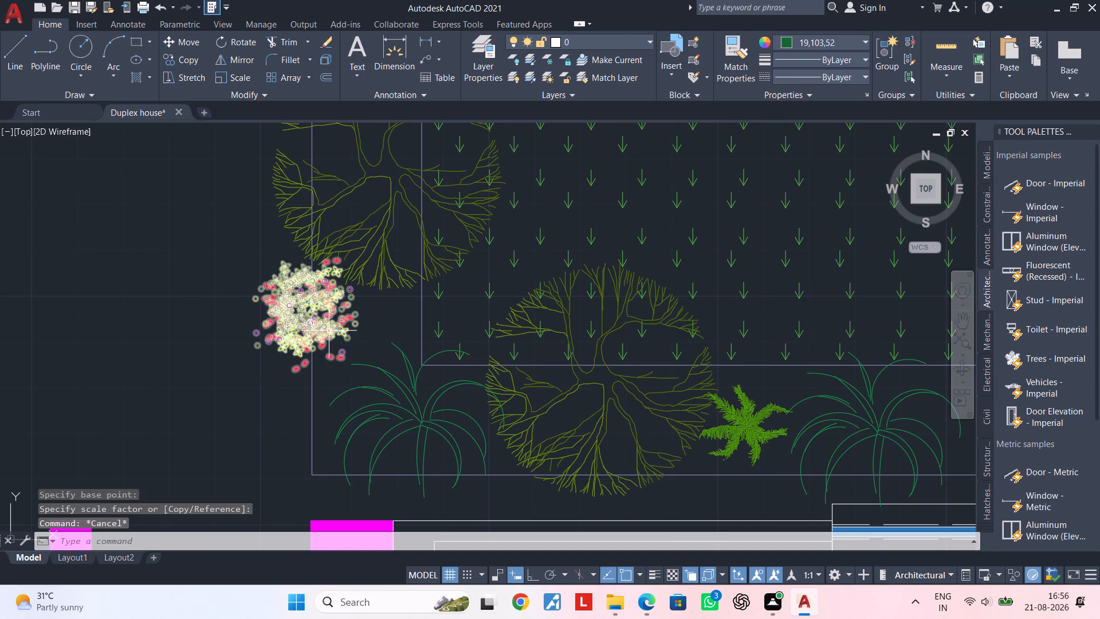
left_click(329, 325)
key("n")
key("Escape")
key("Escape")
Move the red-flowered plant slightly south-east, into the border gap between the west tree and the south-west palm.
left_click(329, 325)
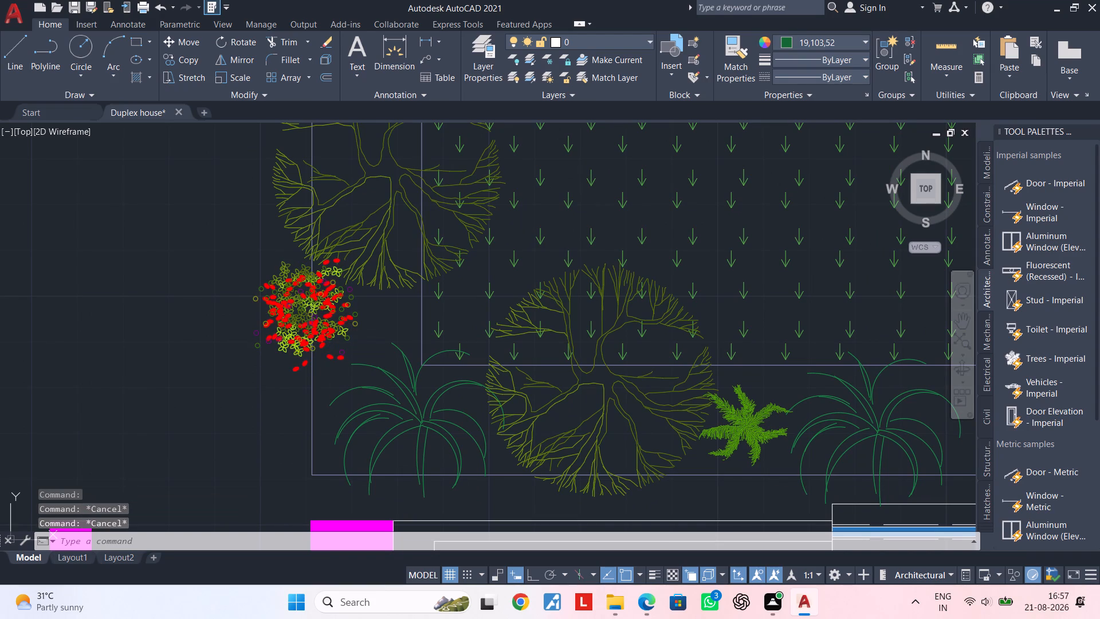
type("m")
key("space")
left_click(329, 325)
left_click(371, 356)
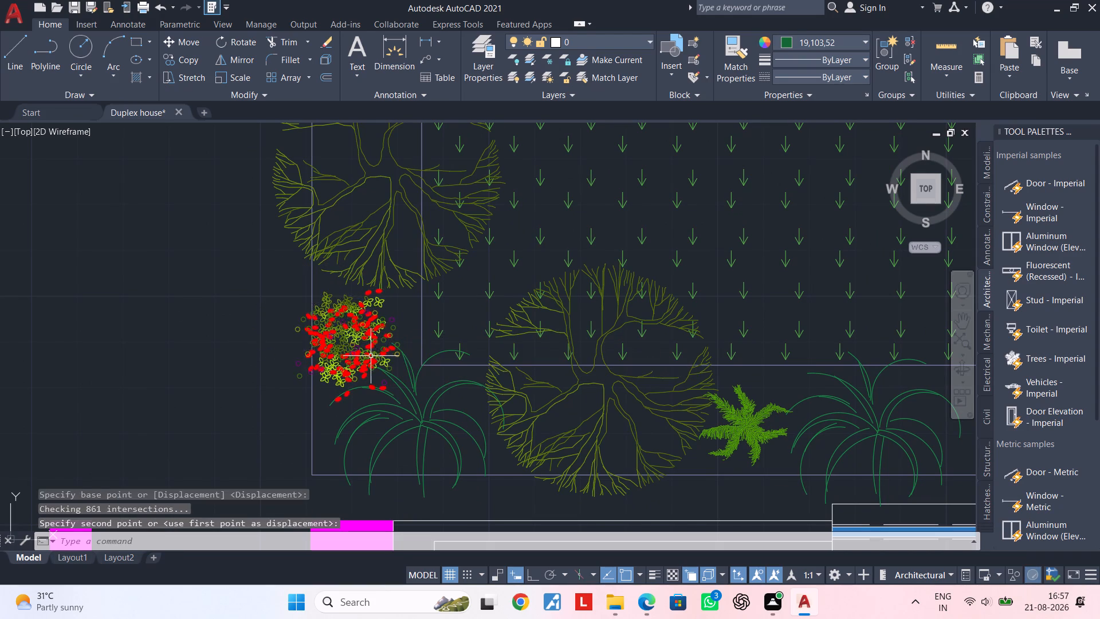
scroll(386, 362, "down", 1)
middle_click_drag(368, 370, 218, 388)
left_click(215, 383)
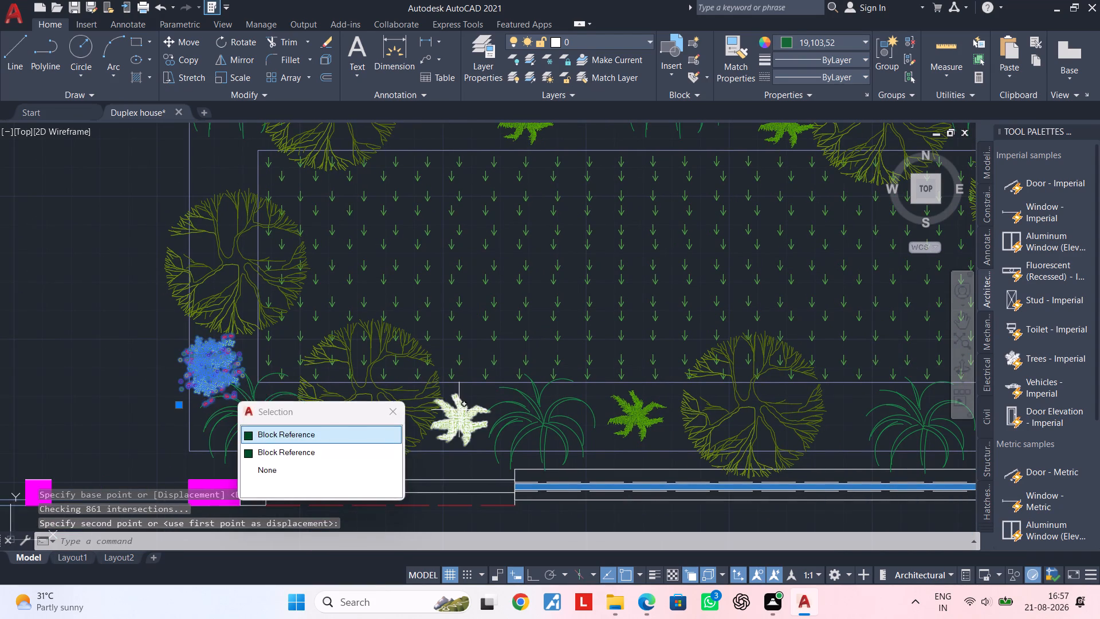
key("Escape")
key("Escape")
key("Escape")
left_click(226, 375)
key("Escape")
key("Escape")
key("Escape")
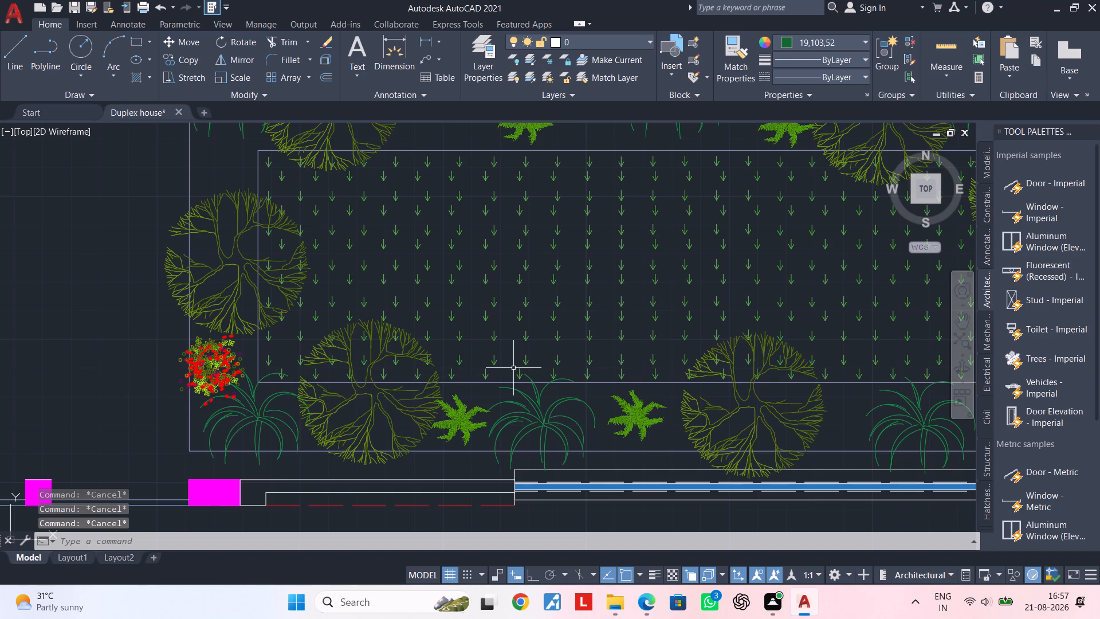
Copy the red-flowered plant to the west border near the north-west palm, the middle of the north border and the south-east corner above the small plant.
left_click(229, 367)
key("c")
key("o")
key("space")
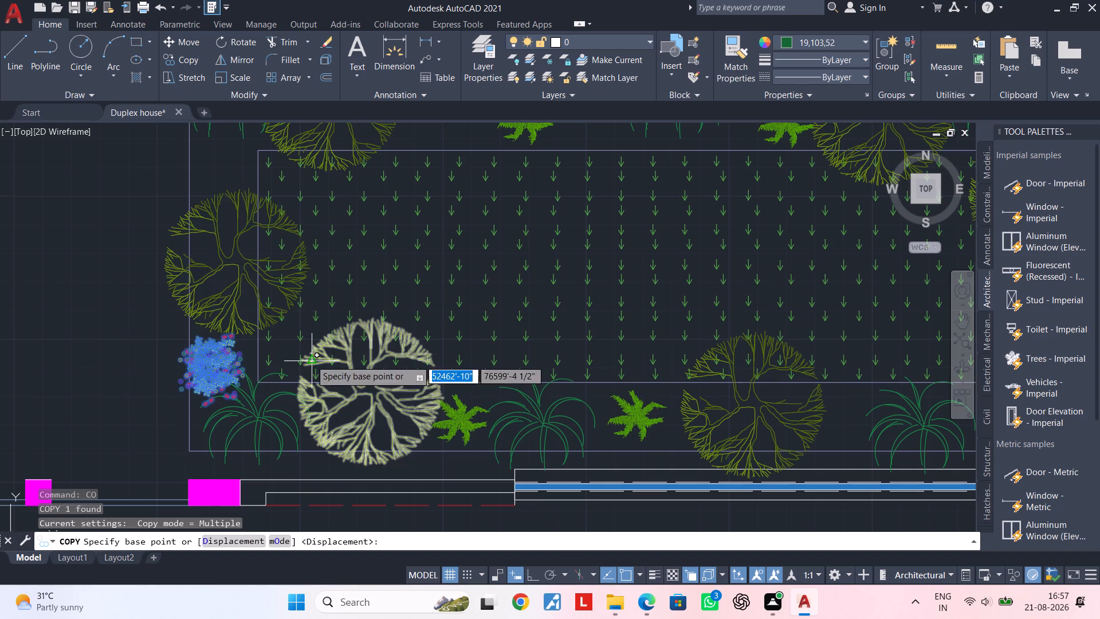
left_click_drag(210, 365, 215, 362)
scroll(218, 202, "down", 1)
middle_click_drag(198, 254, 186, 295)
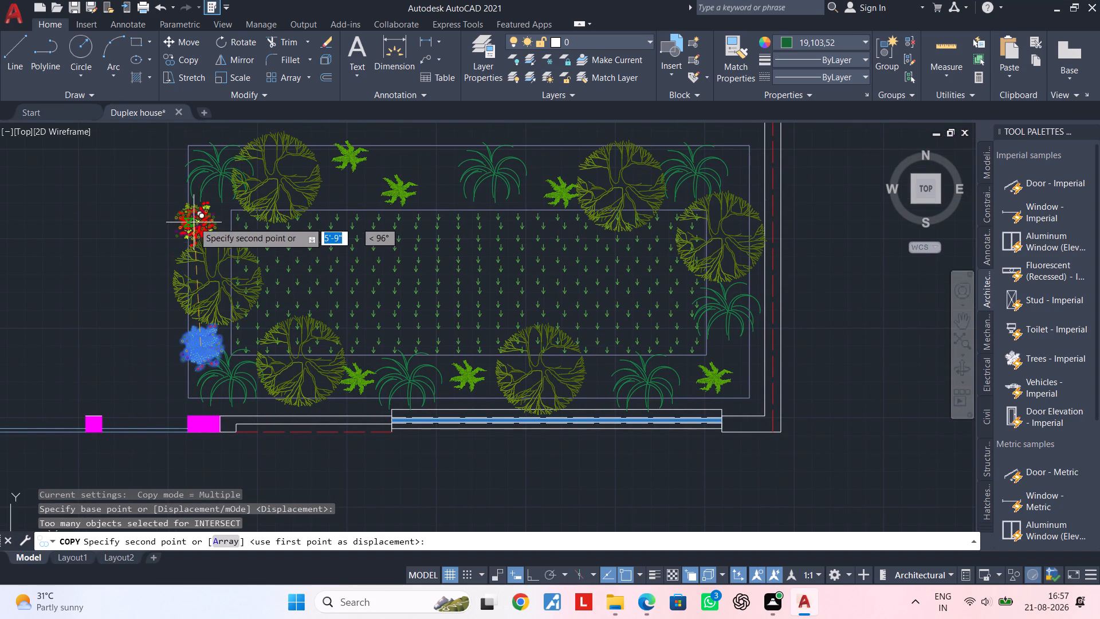
left_click(193, 213)
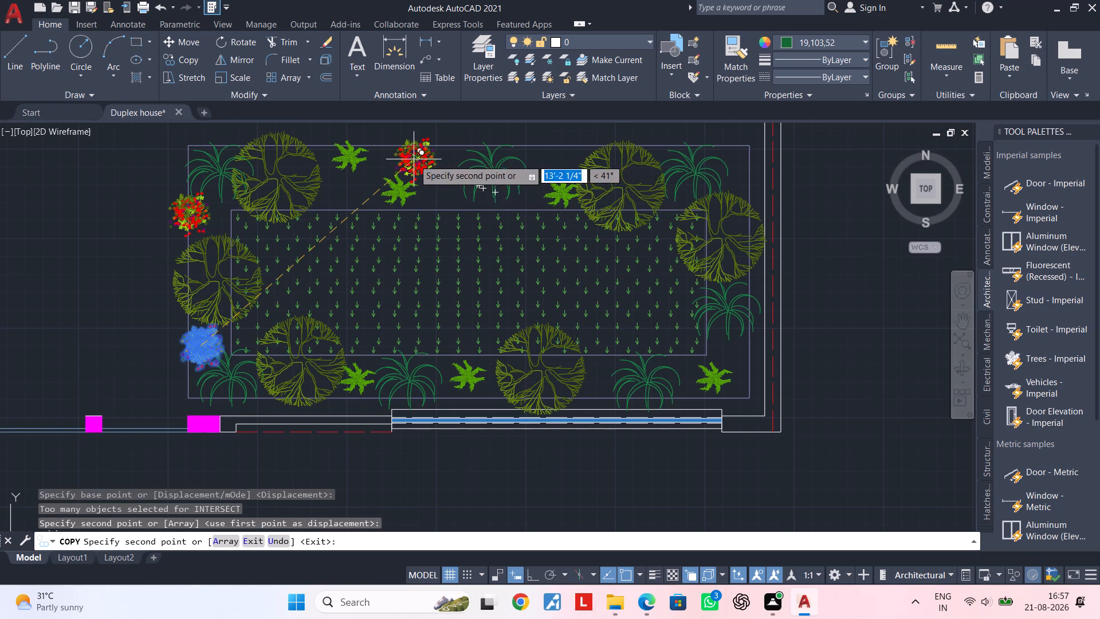
left_click(417, 159)
middle_click_drag(467, 249, 345, 210)
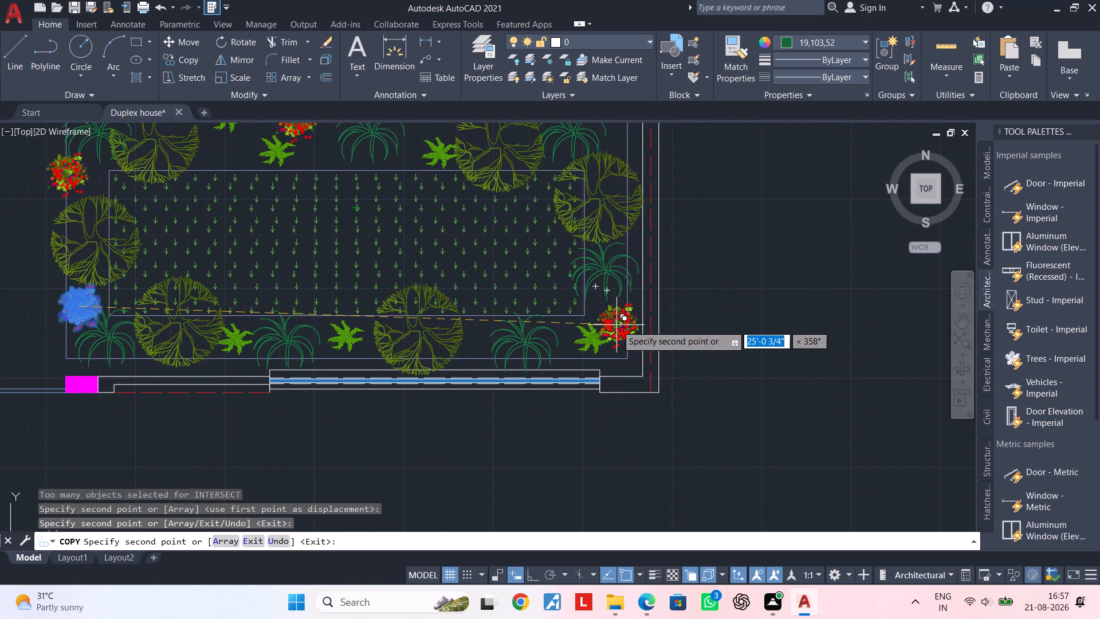
scroll(611, 299, "up", 2)
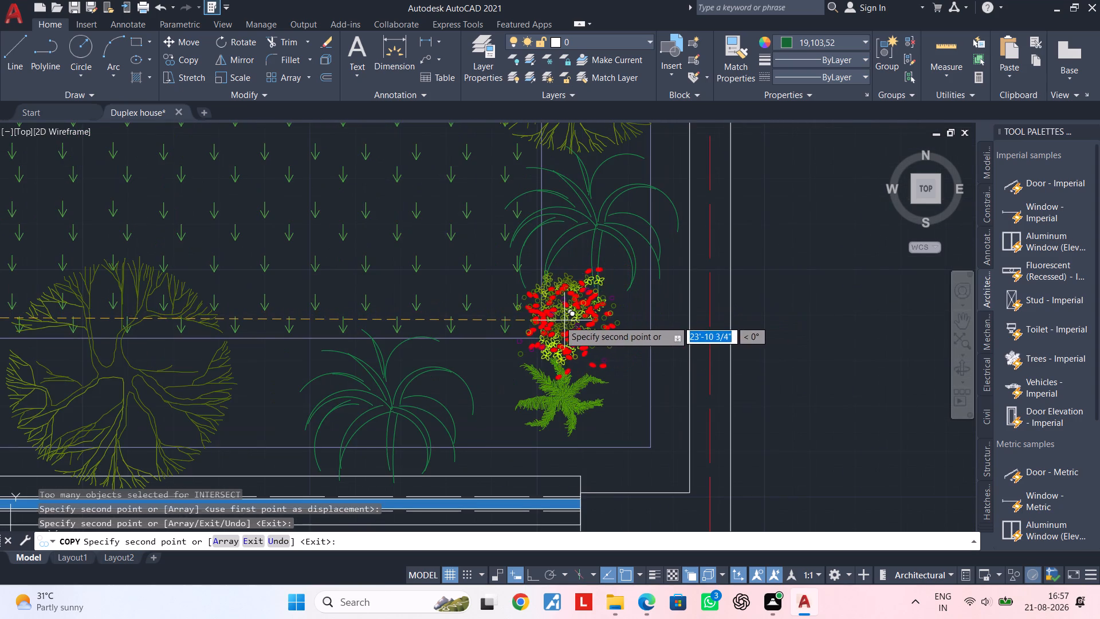
left_click(553, 319)
scroll(602, 297, "down", 3)
middle_click_drag(625, 285, 595, 353)
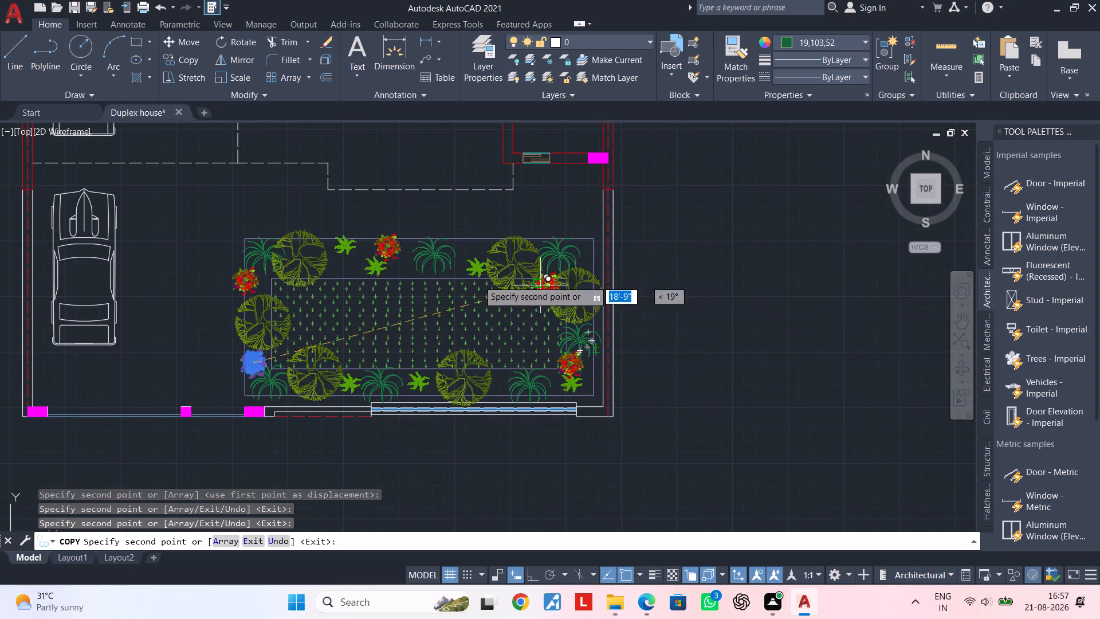
scroll(379, 280, "down", 2)
key("Escape")
key("Escape")
scroll(367, 280, "up", 2)
middle_click_drag(404, 284, 486, 280)
key("Escape")
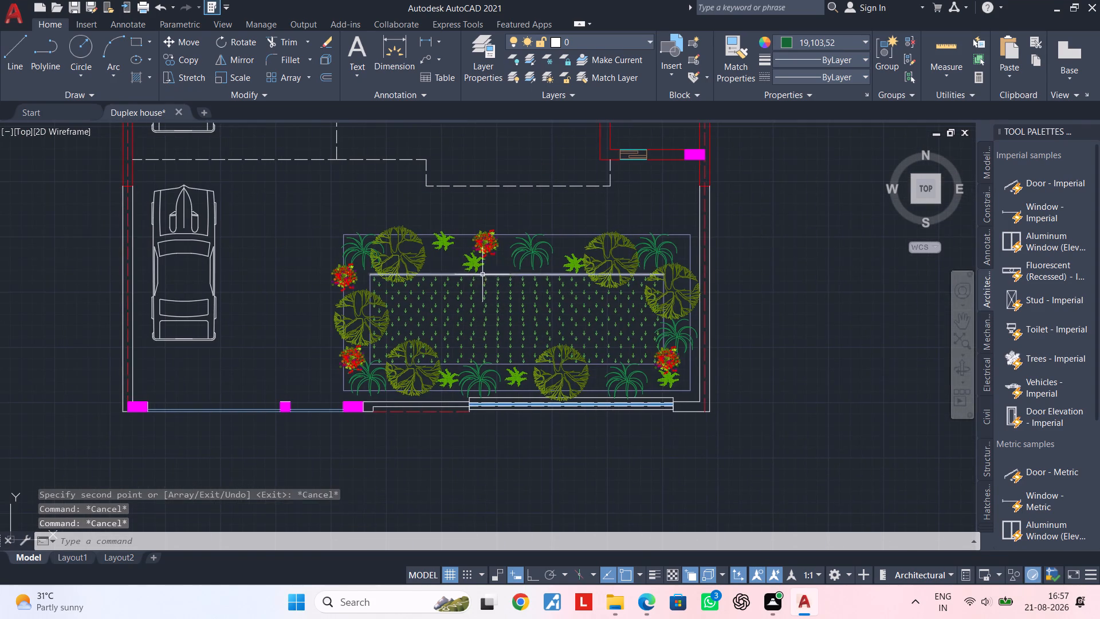
Examine the open strip at the north end of the house plan, between the boundary wall and the rooms.
key("Escape")
scroll(483, 268, "down", 2)
middle_click_drag(489, 265, 421, 491)
scroll(461, 301, "up", 1)
middle_click_drag(413, 328, 434, 481)
middle_click_drag(444, 334, 440, 530)
middle_click_drag(428, 425, 429, 445)
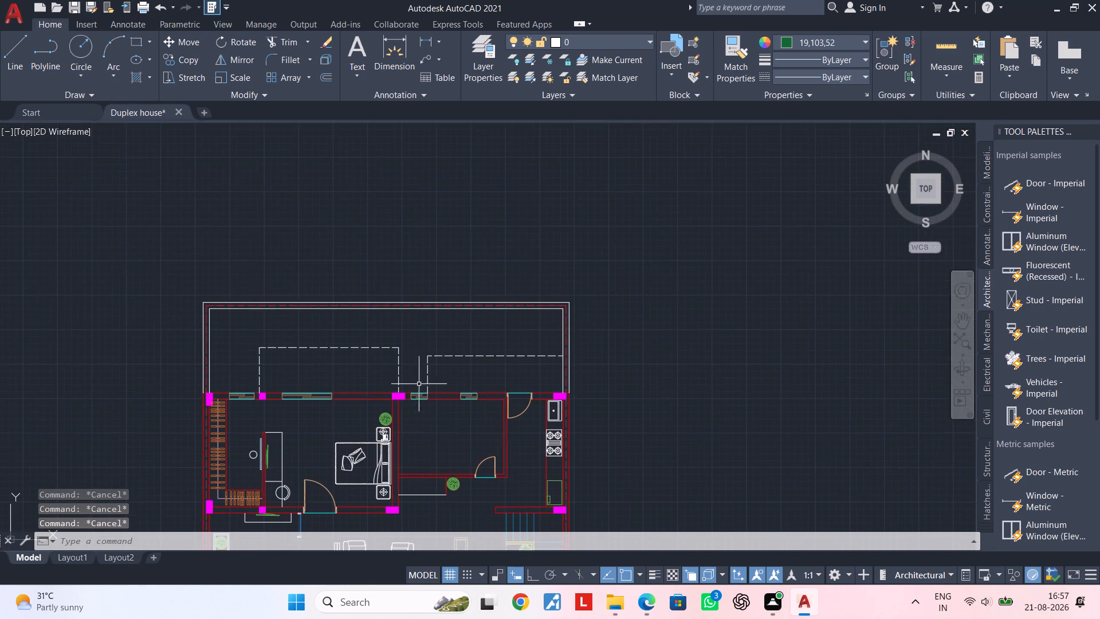
scroll(457, 326, "up", 1)
middle_click_drag(472, 335, 518, 312)
scroll(519, 312, "up", 1)
key("Escape")
key("Escape")
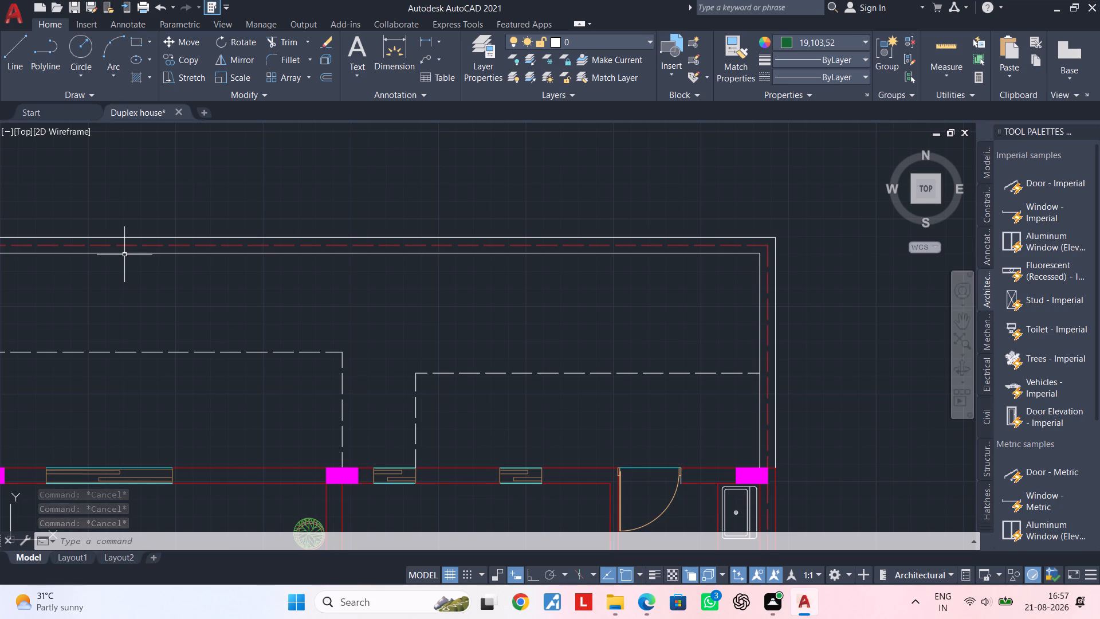
scroll(625, 315, "down", 1)
middle_click_drag(625, 315, 687, 286)
key("Escape")
key("Escape")
key("Escape")
key("Escape")
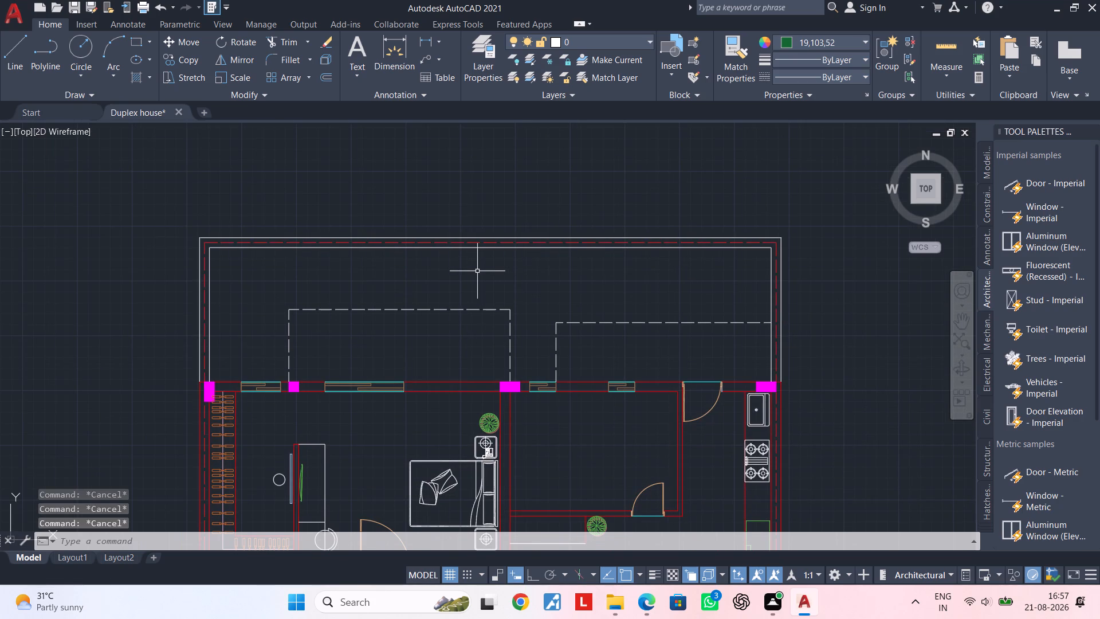
Open DesignCenter and preview blocks A$C24925061, FORMAT, A$C32AE706A, A$C0DF638D0 and A$C0388573D from the color-plan-trees drawing.
type("ad")
key("c")
key("space")
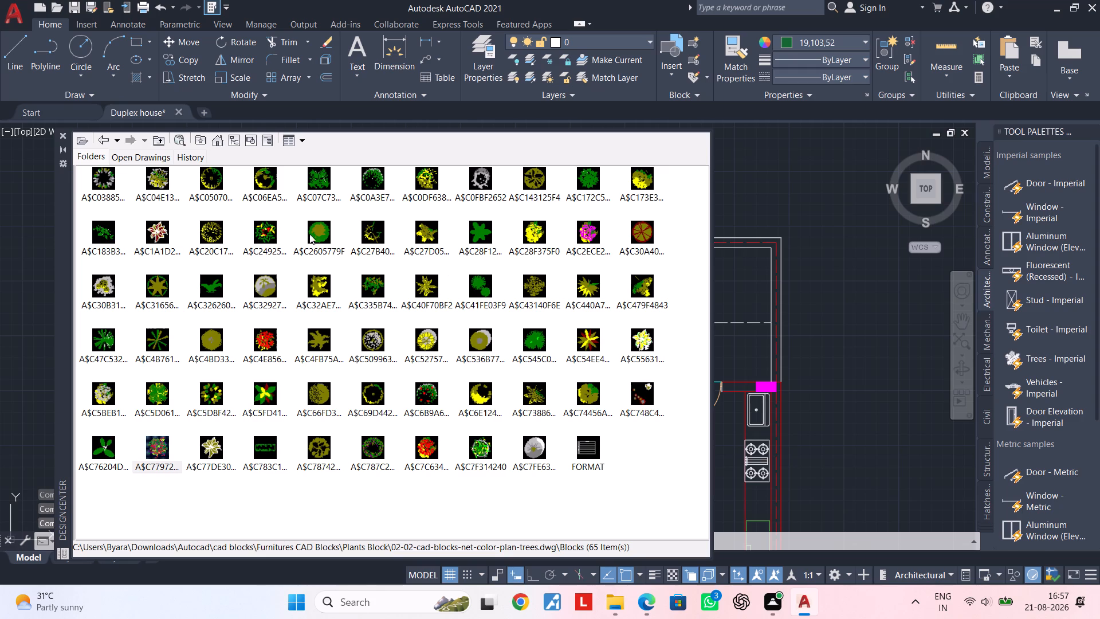
double_click(256, 235)
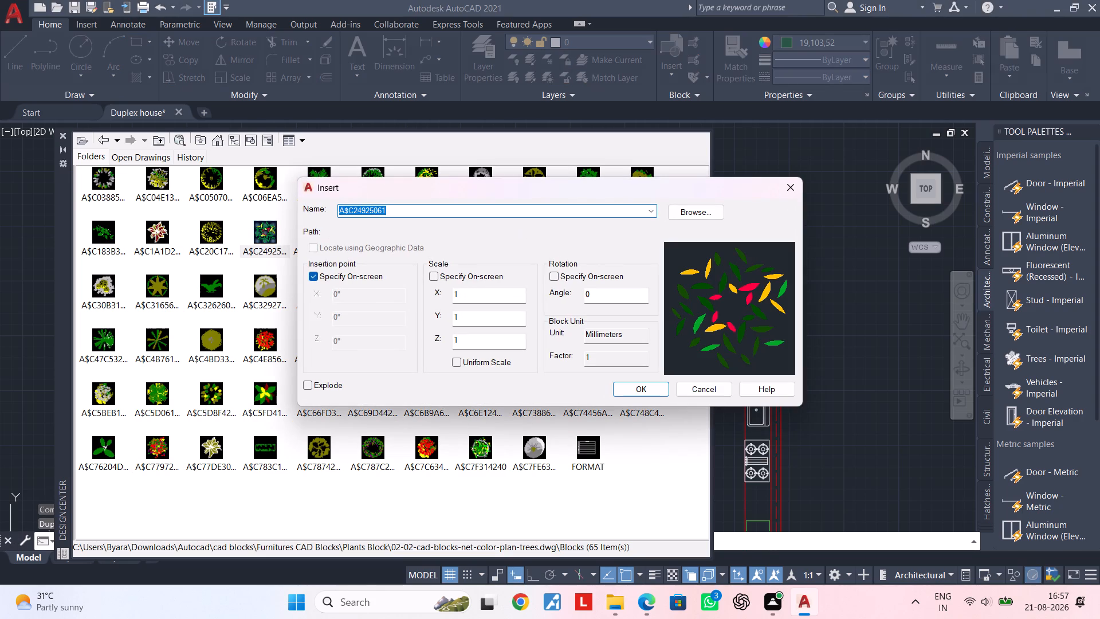
left_click(800, 183)
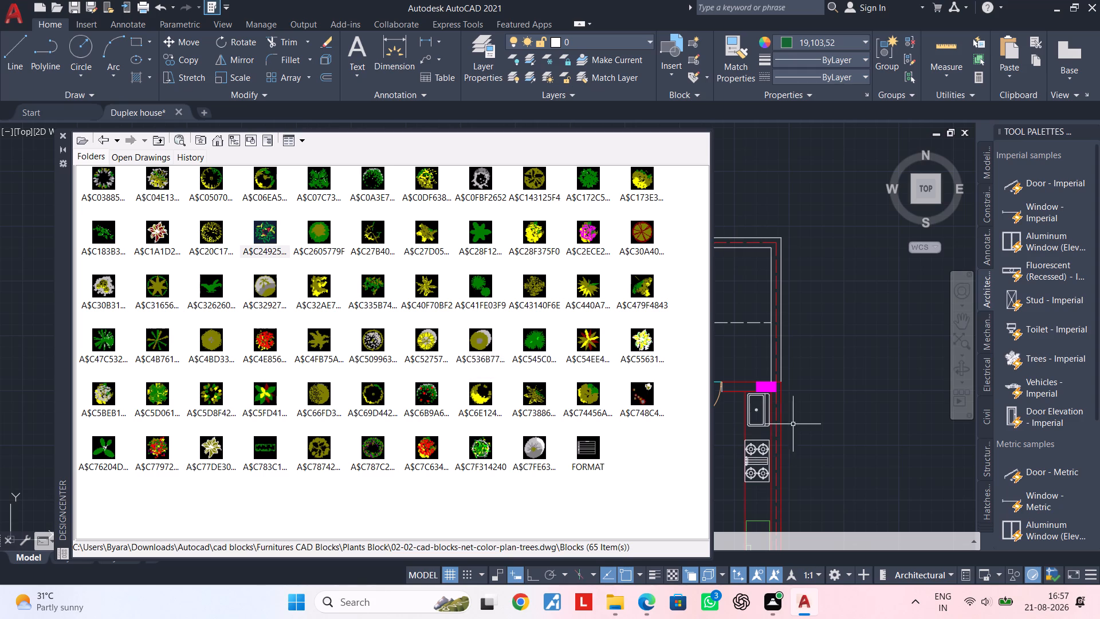
double_click(590, 448)
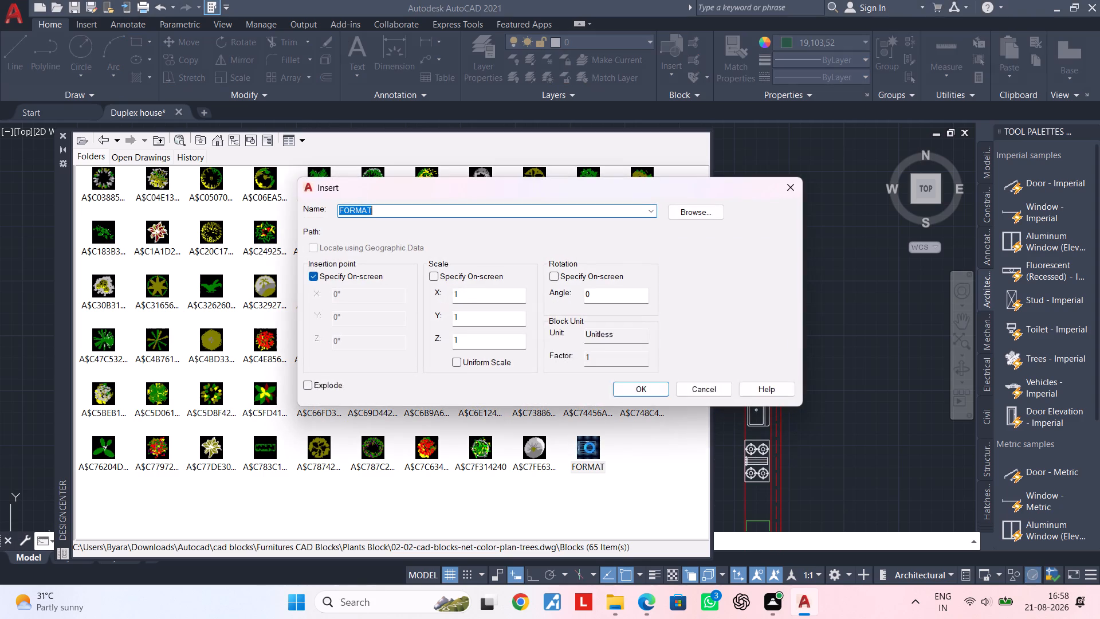
left_click(794, 185)
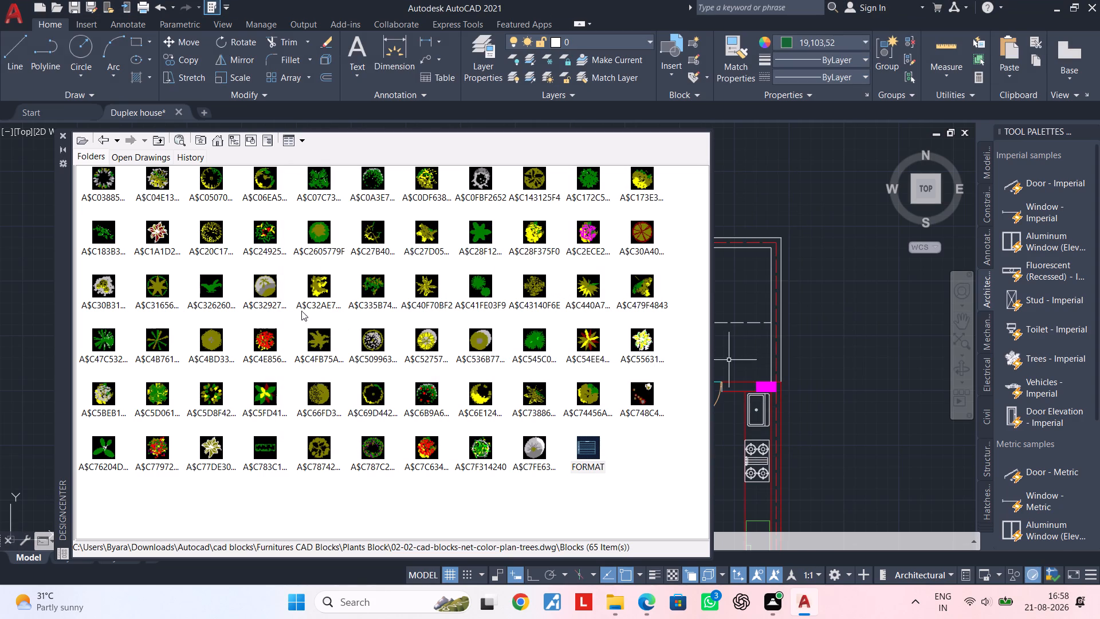
double_click(316, 284)
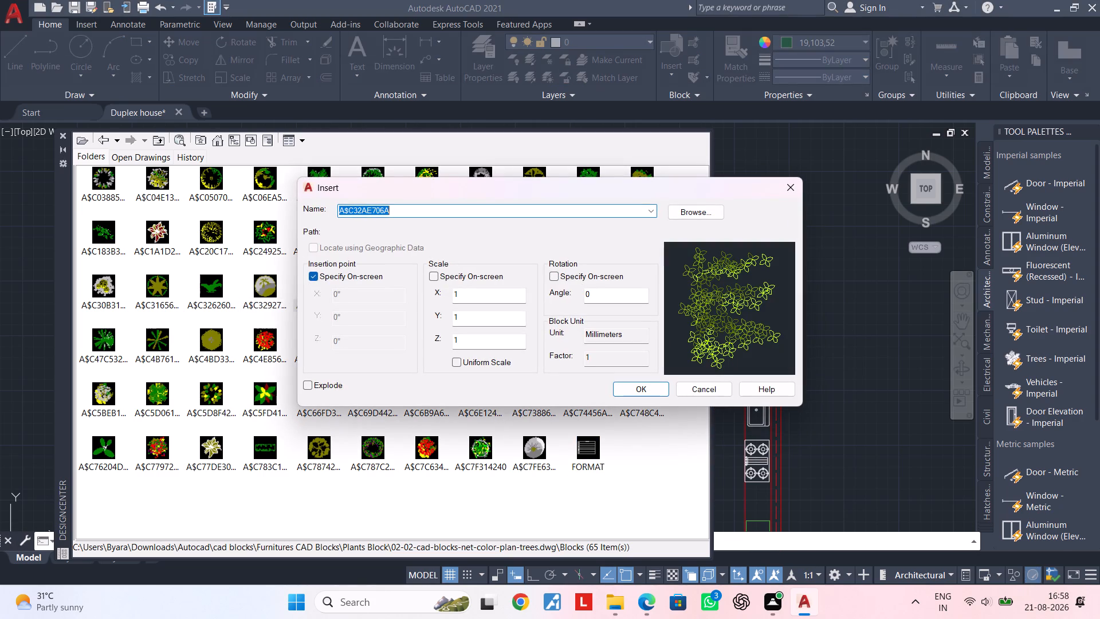
left_click(787, 185)
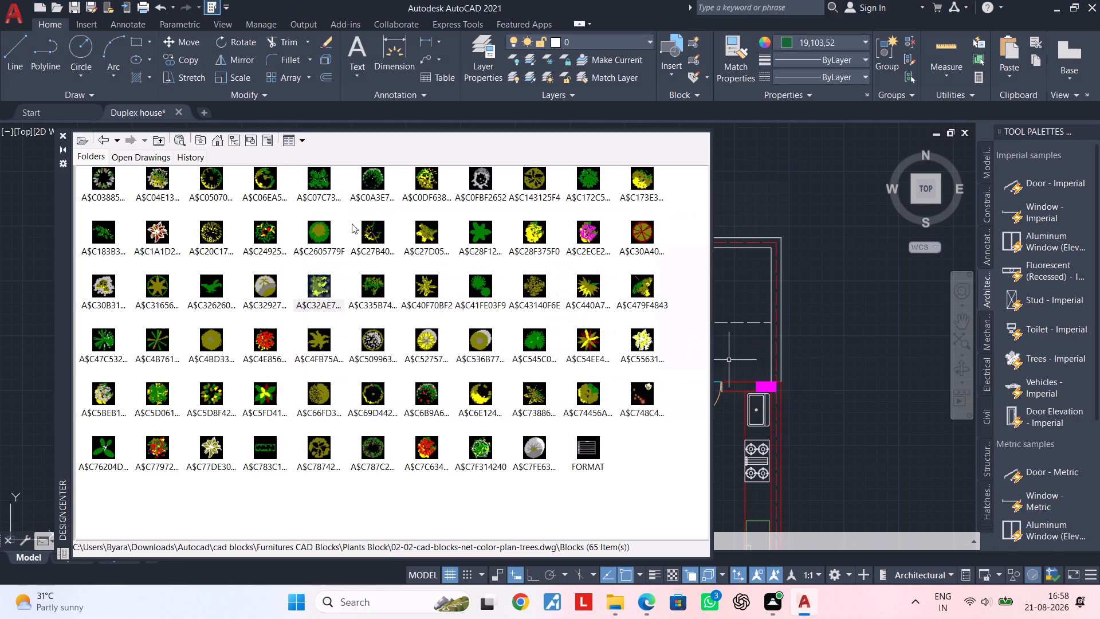
double_click(270, 221)
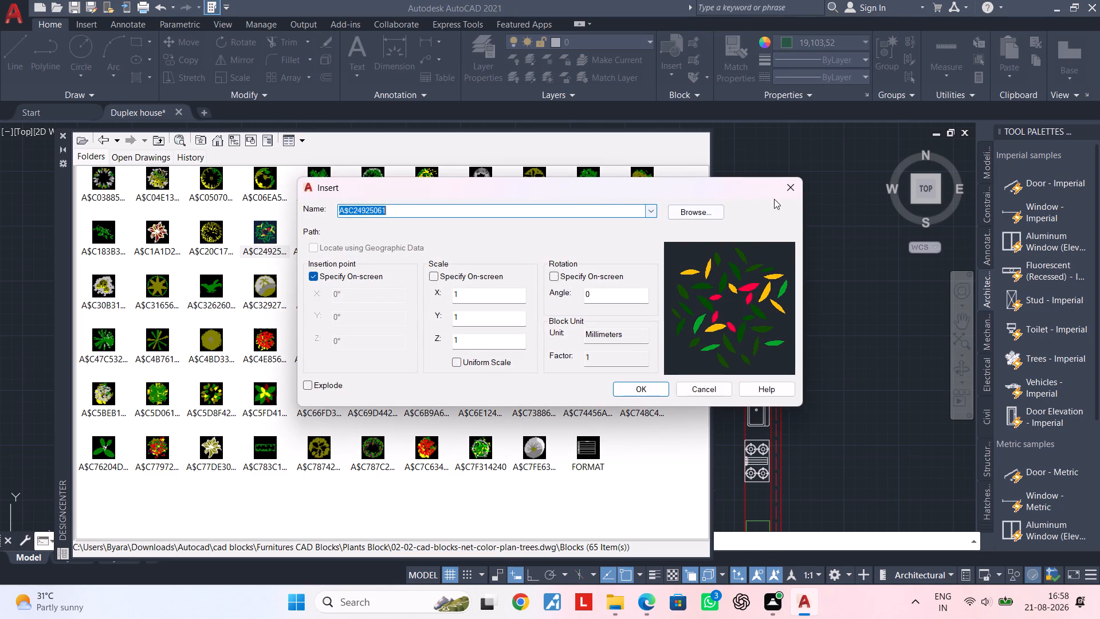
left_click(791, 194)
double_click(431, 175)
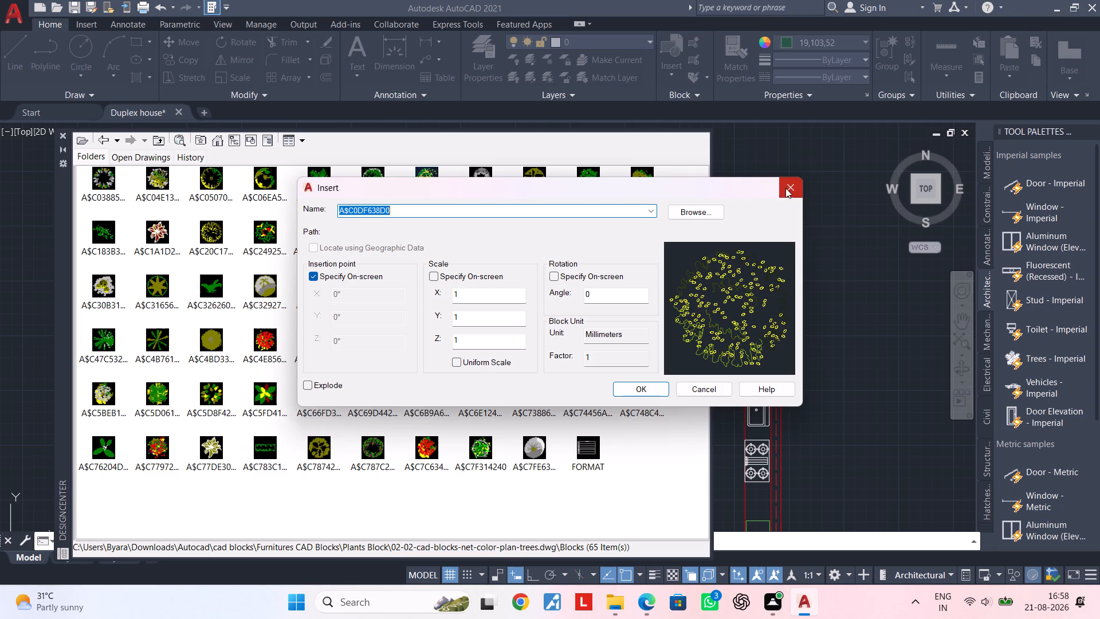
left_click(785, 188)
left_click(110, 186)
double_click(112, 185)
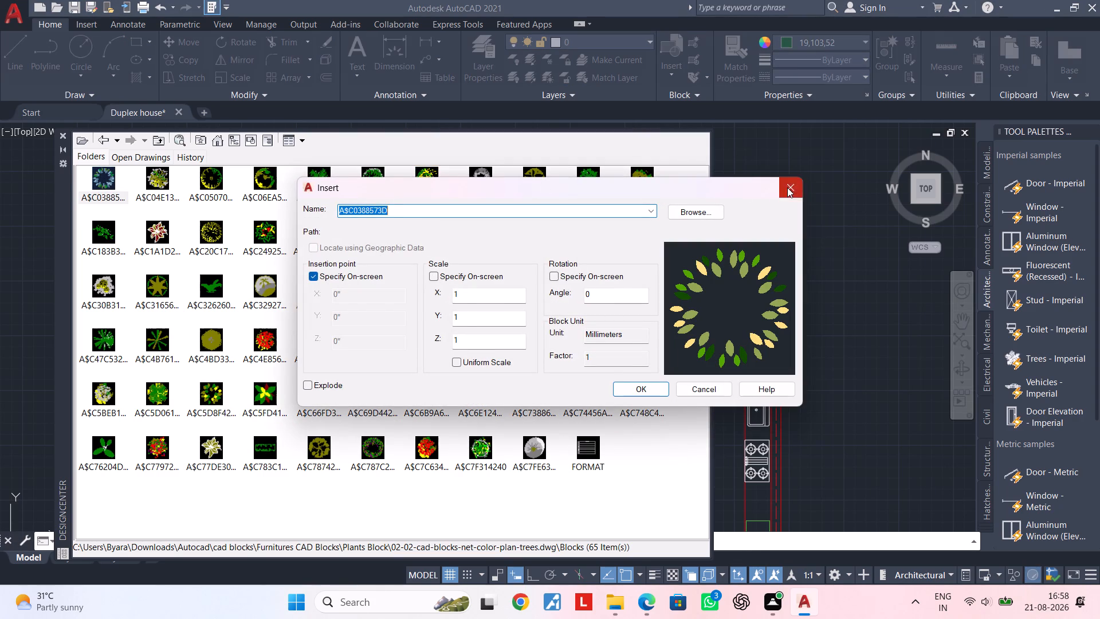
left_click(787, 187)
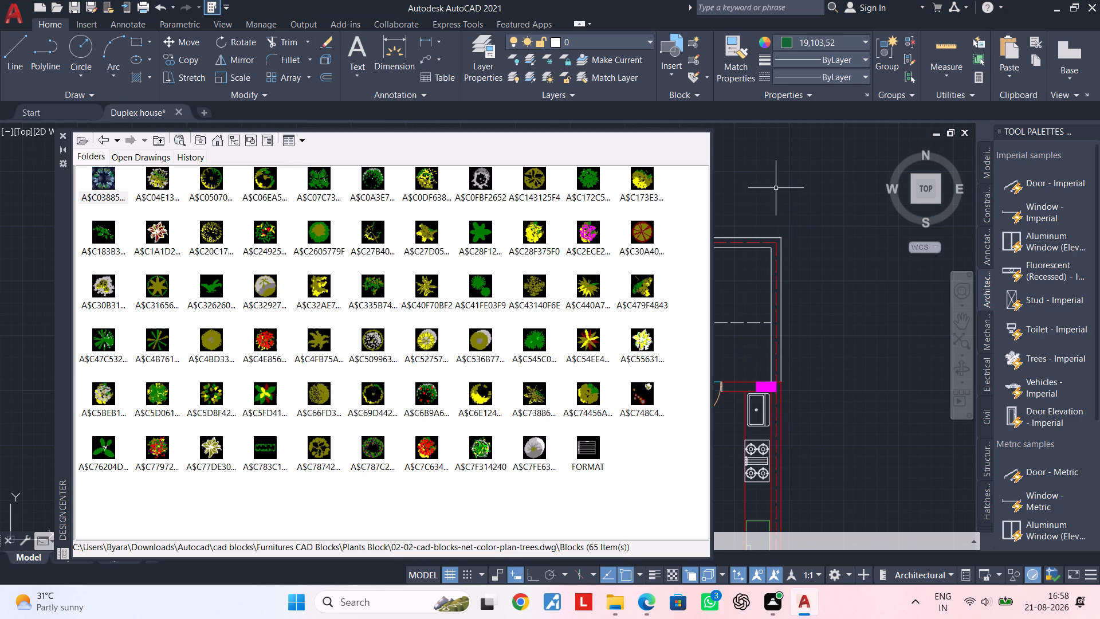
Load the blocks of 02-14-cad-blocks-net-potted-plants-elevation-vol-2.dwg into DesignCenter, preview A$C08E654F2 and look through the rest.
left_click(84, 135)
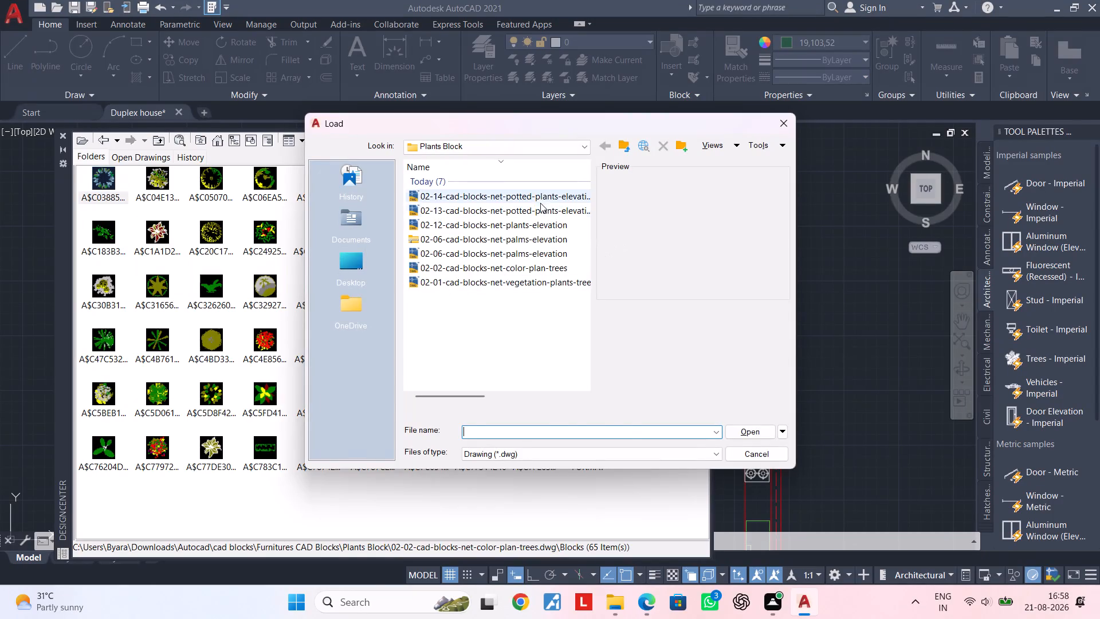
double_click(540, 200)
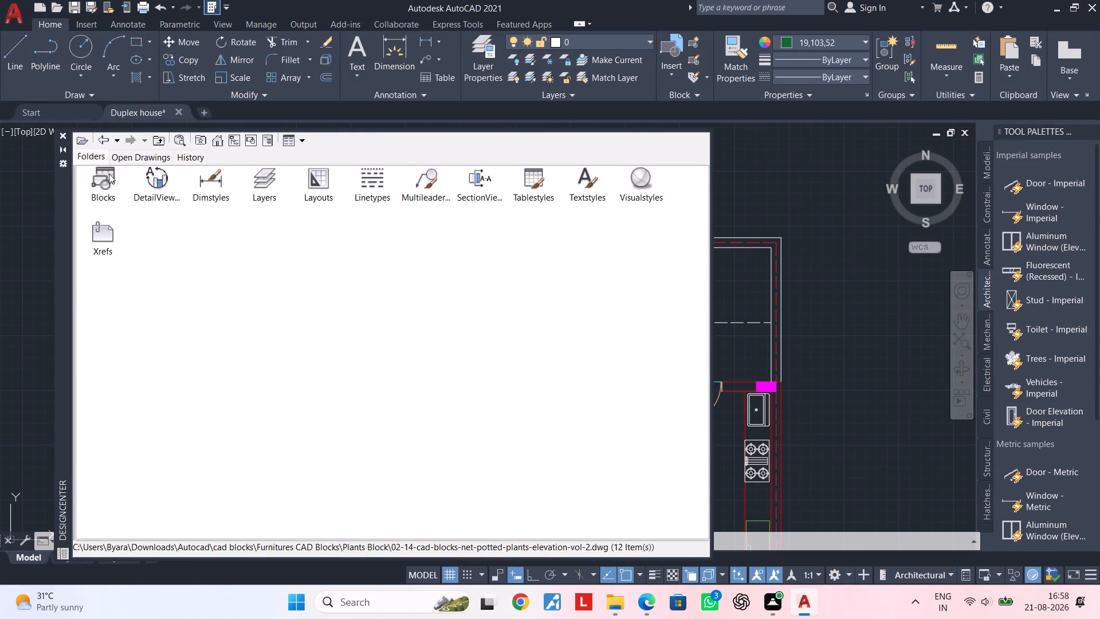
double_click(109, 174)
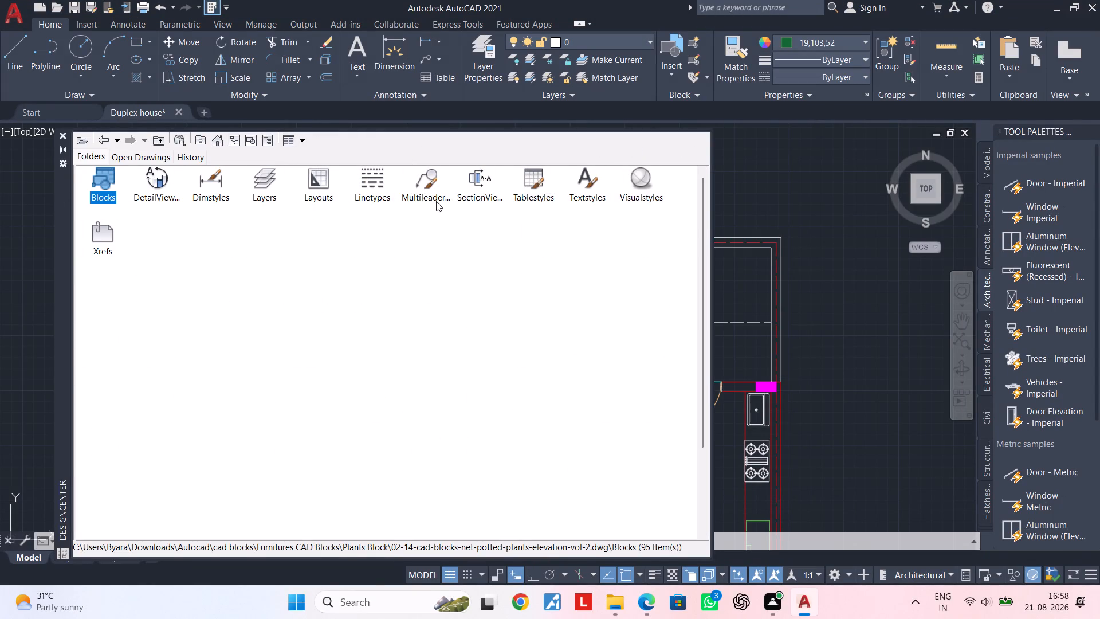
double_click(320, 177)
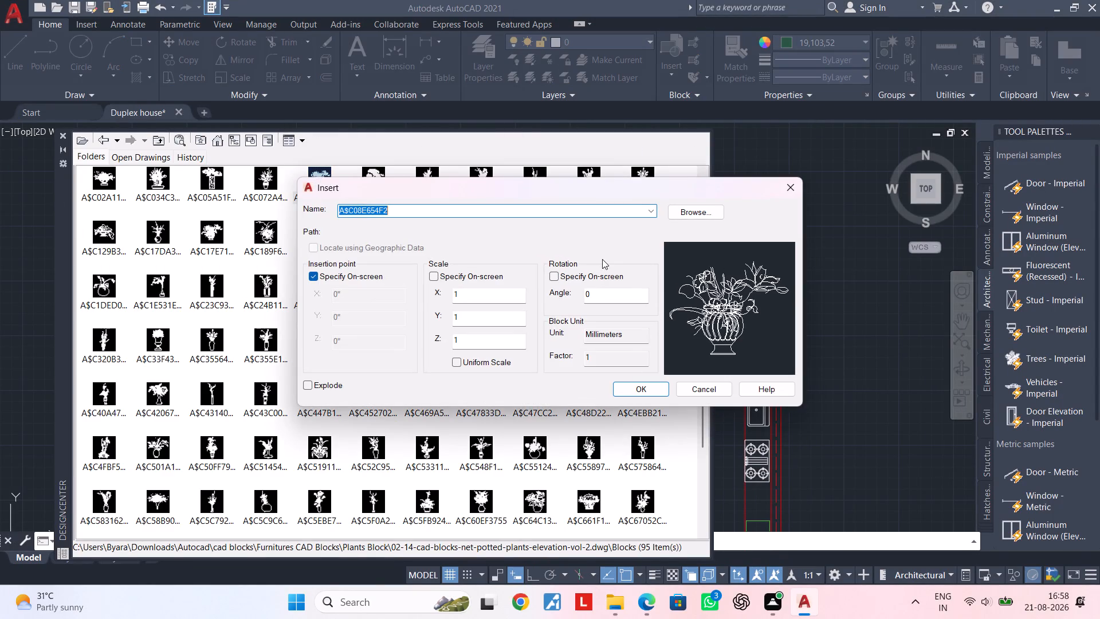
left_click(789, 188)
scroll(432, 485, "down", 3)
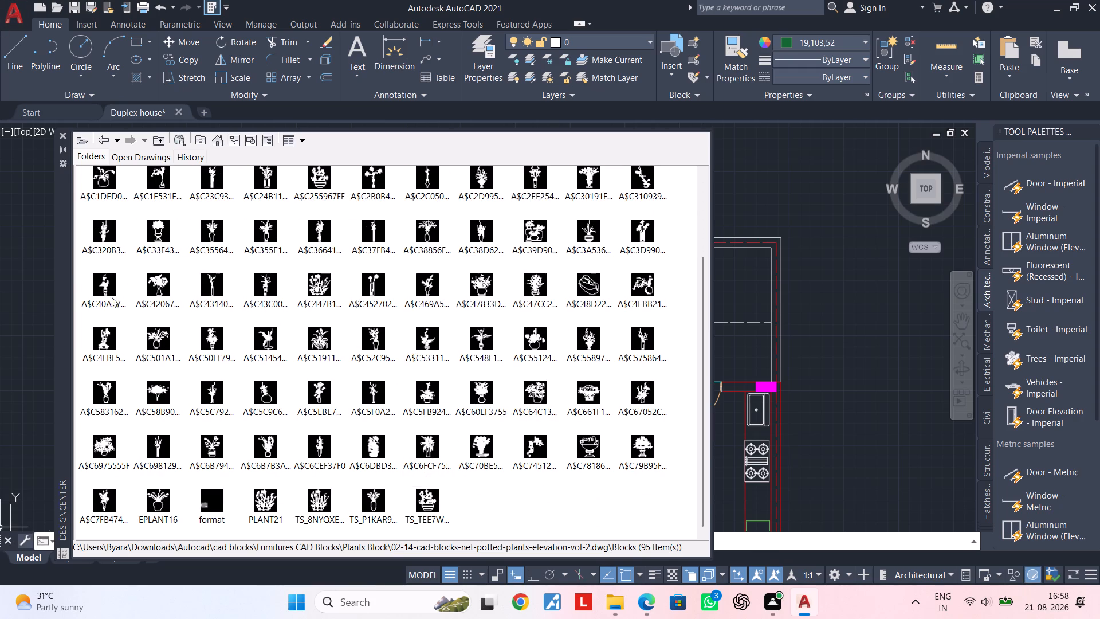
Load the blocks of 02-13-cad-blocks-net-potted-plants-elevation.dwg into DesignCenter, preview A$C407E2B72 and look through the rest.
left_click(86, 138)
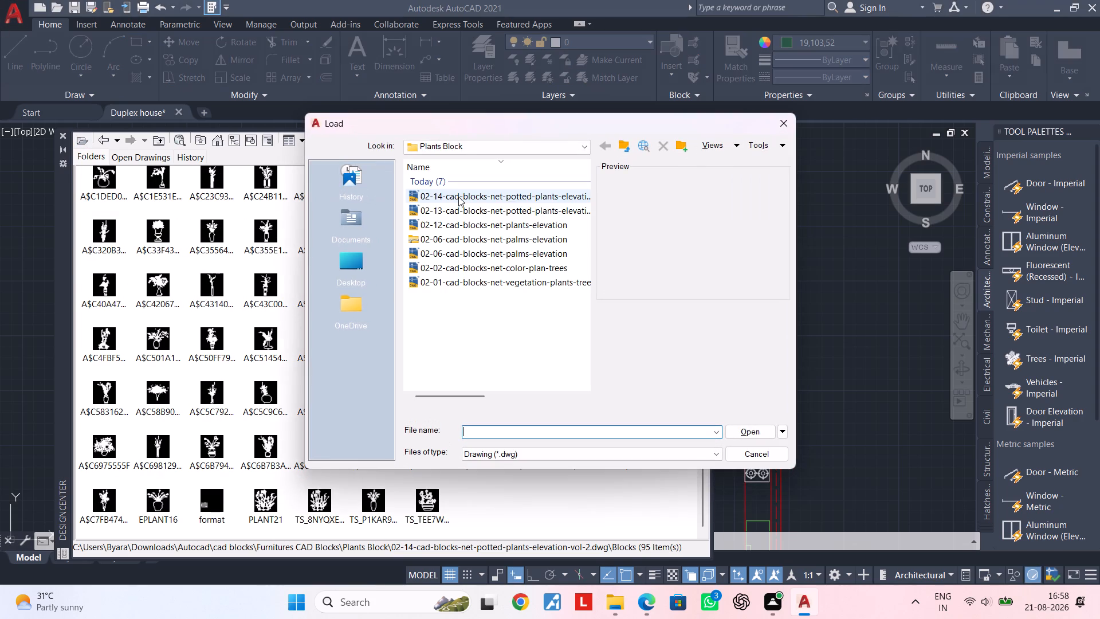
double_click(490, 210)
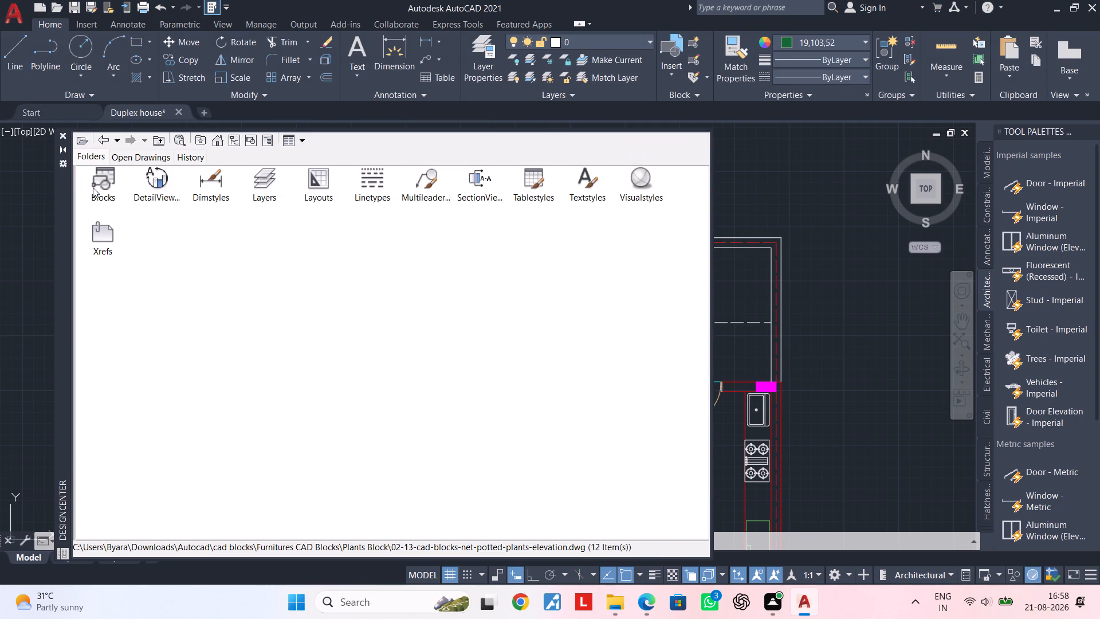
double_click(93, 187)
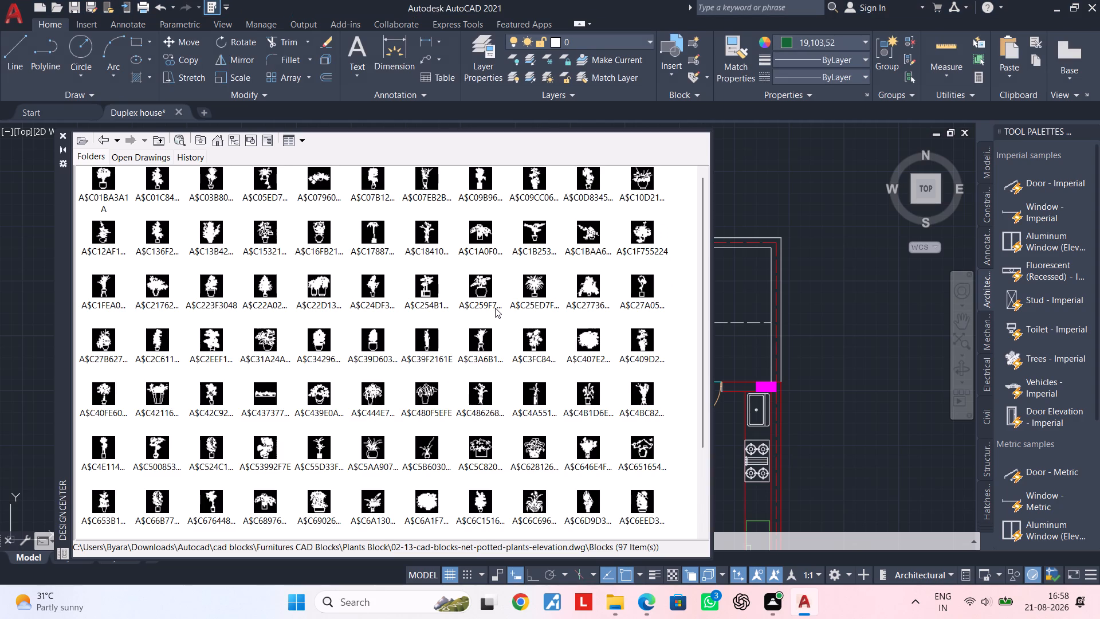
scroll(495, 308, "down", 1)
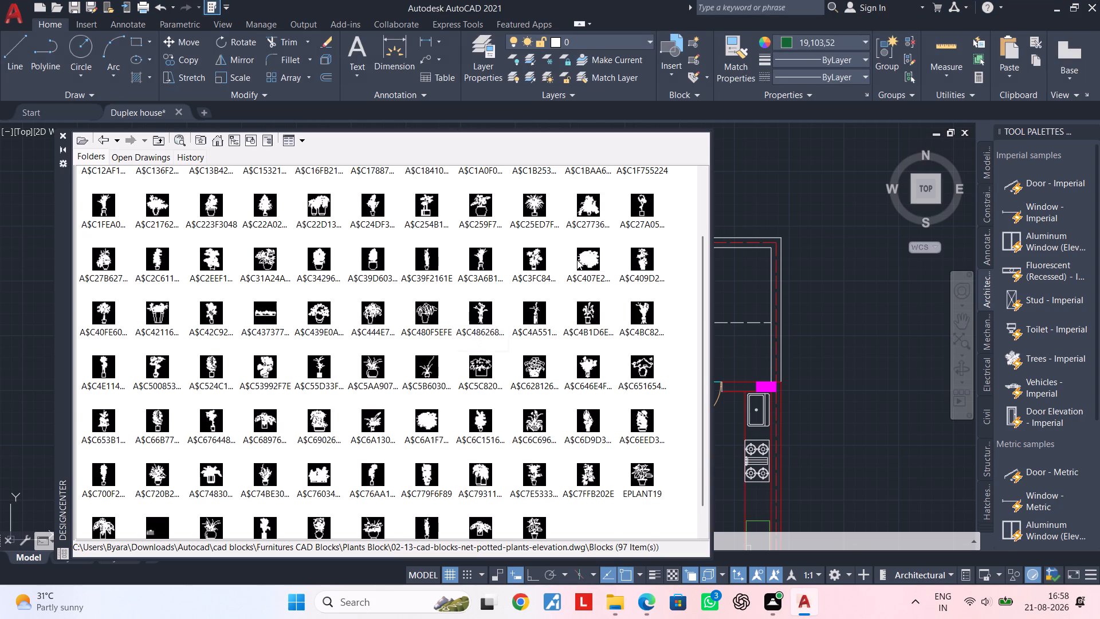
double_click(577, 260)
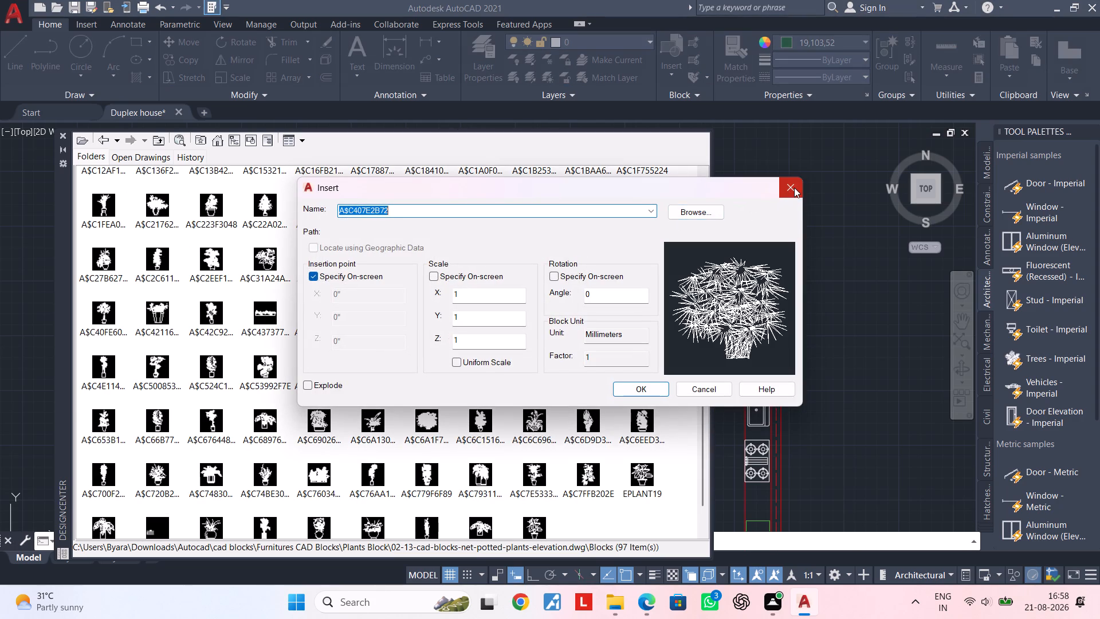
left_click(794, 187)
scroll(675, 292, "down", 4)
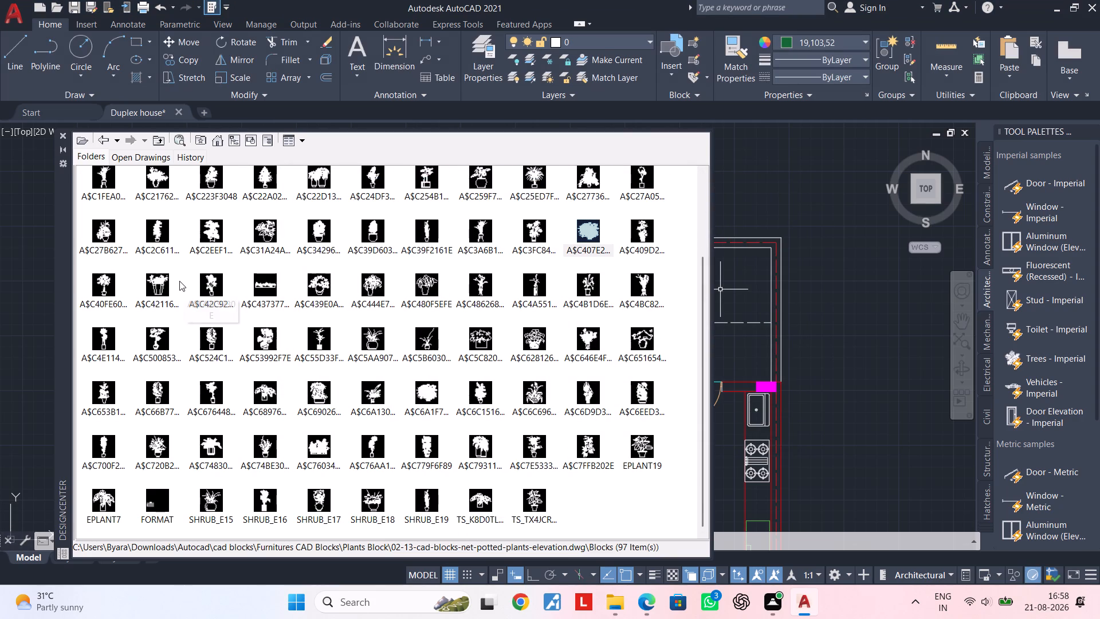
scroll(179, 281, "up", 4)
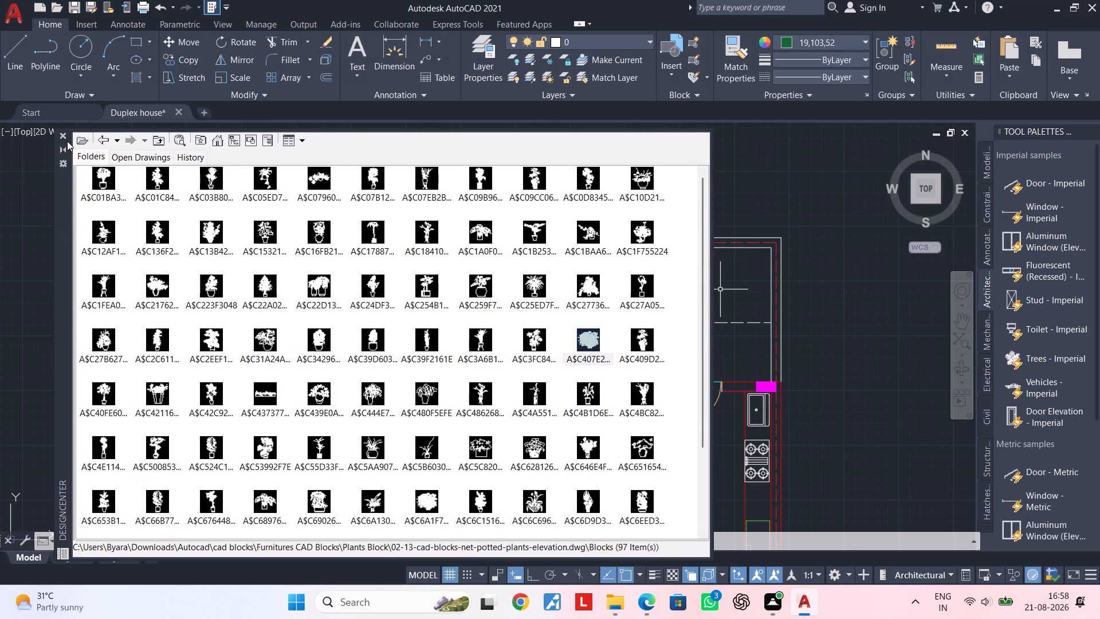
Load the blocks of 02-12-cad-blocks-net-plants-elevation.dwg into DesignCenter and preview A$C369D164B, A$C17DC5837 and A$C1FC923AC.
left_click(80, 136)
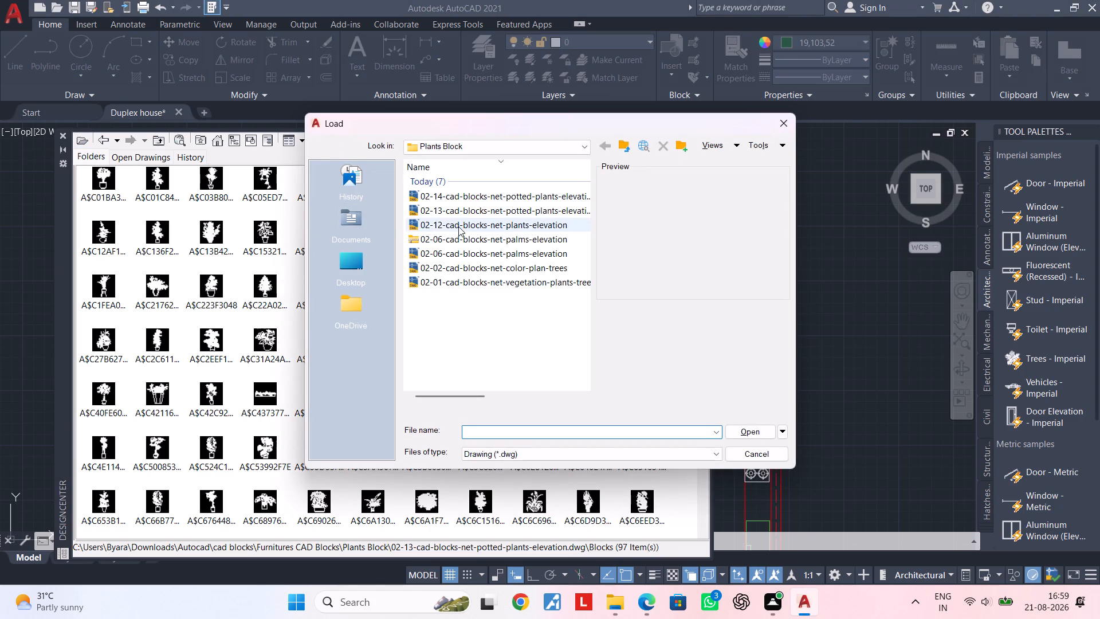
double_click(458, 226)
double_click(105, 183)
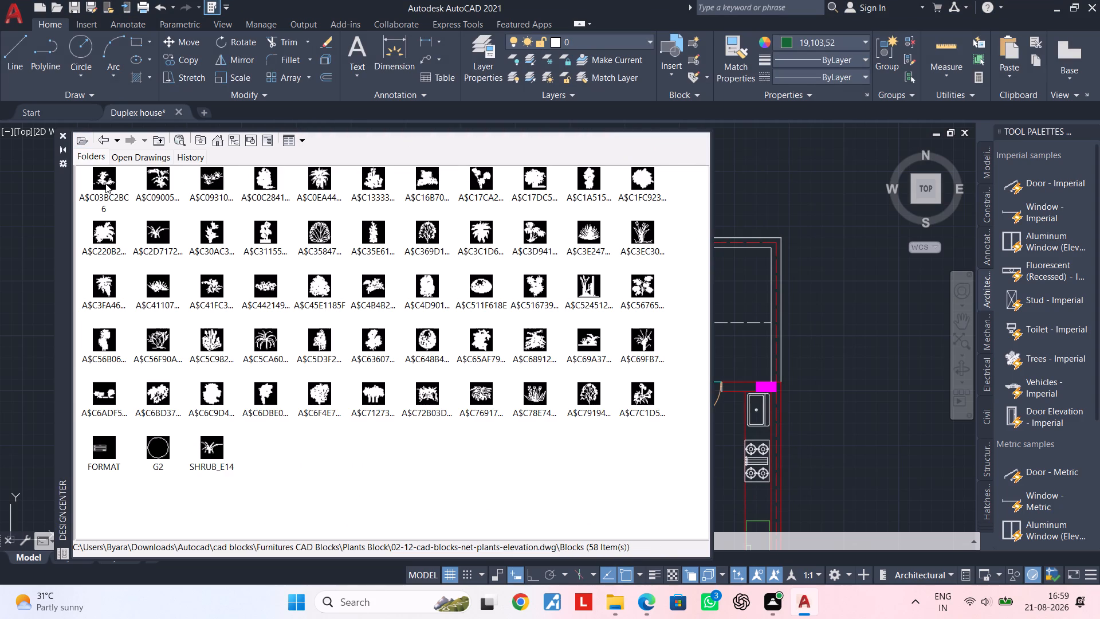
triple_click(425, 237)
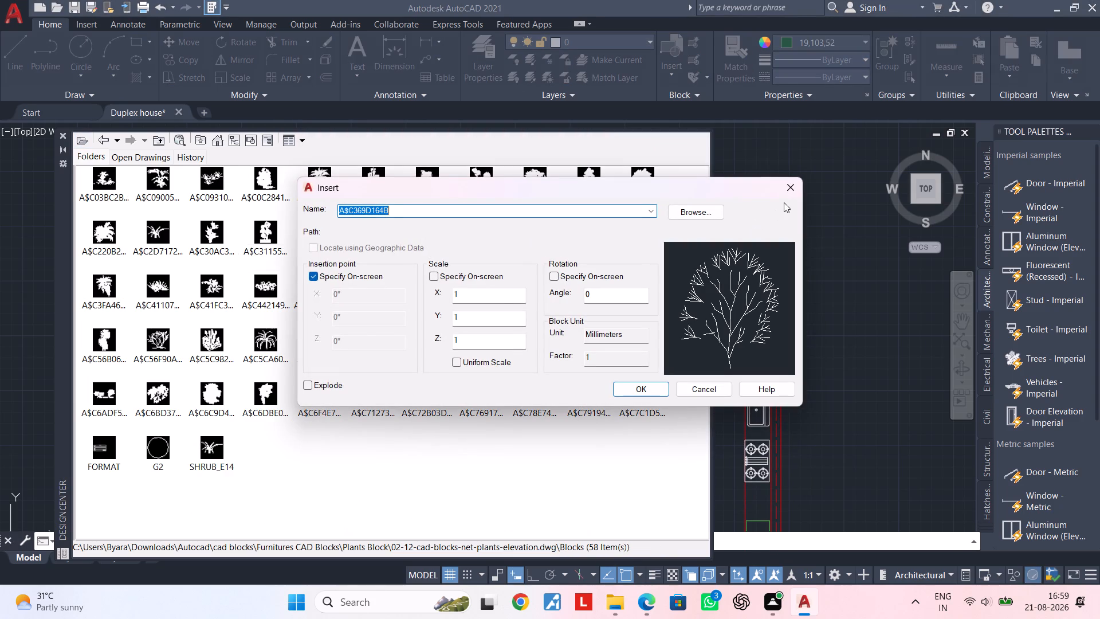
left_click(790, 190)
double_click(535, 179)
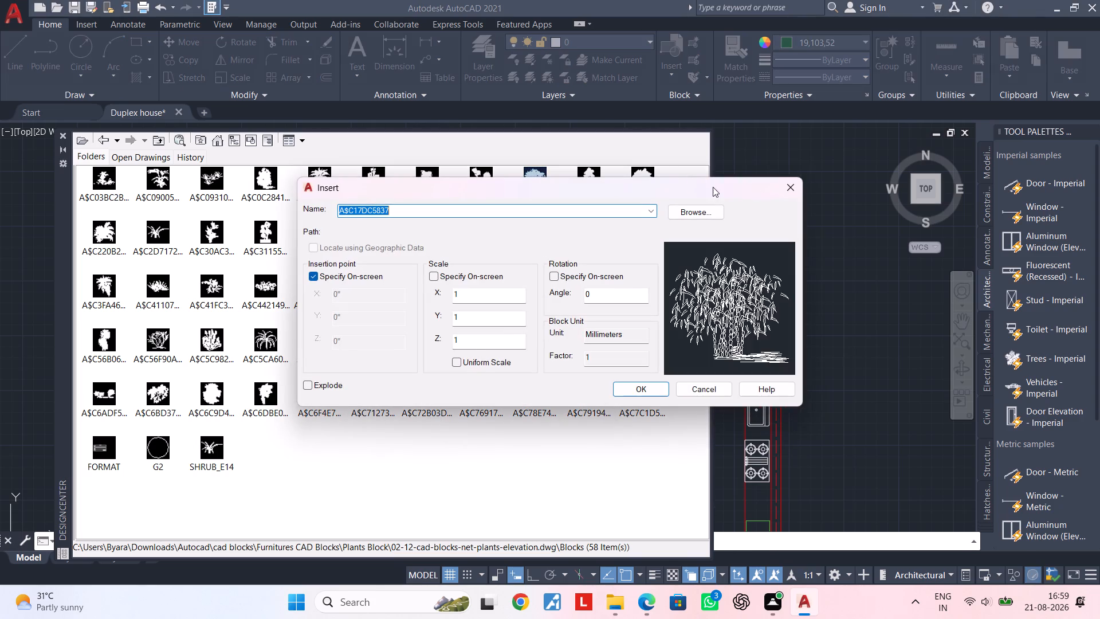
left_click(779, 195)
double_click(634, 181)
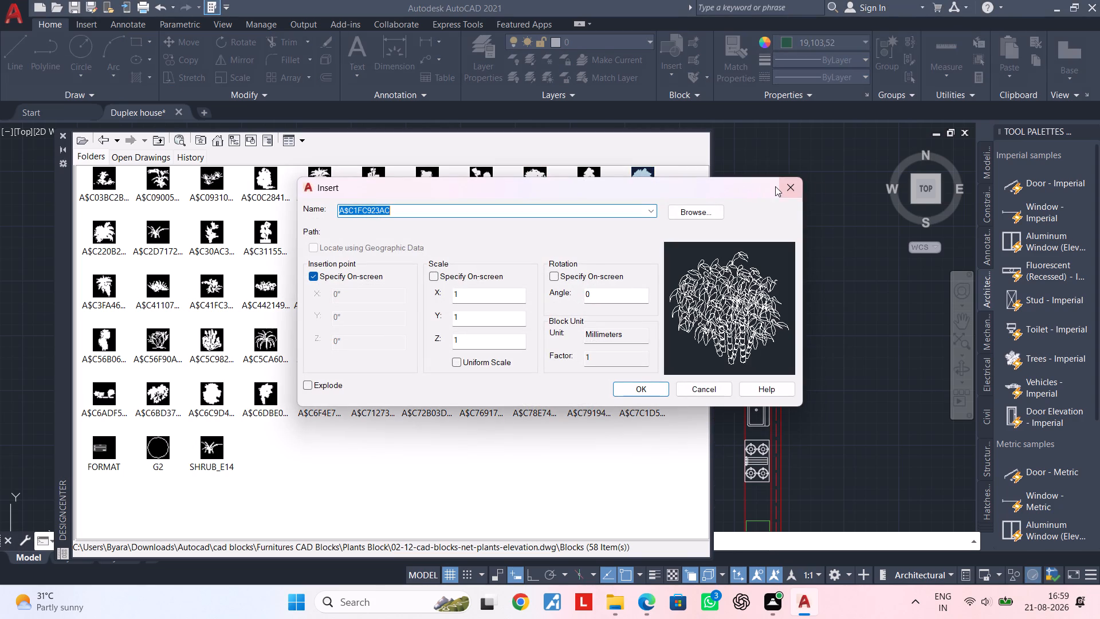
left_click(775, 186)
left_click(803, 187)
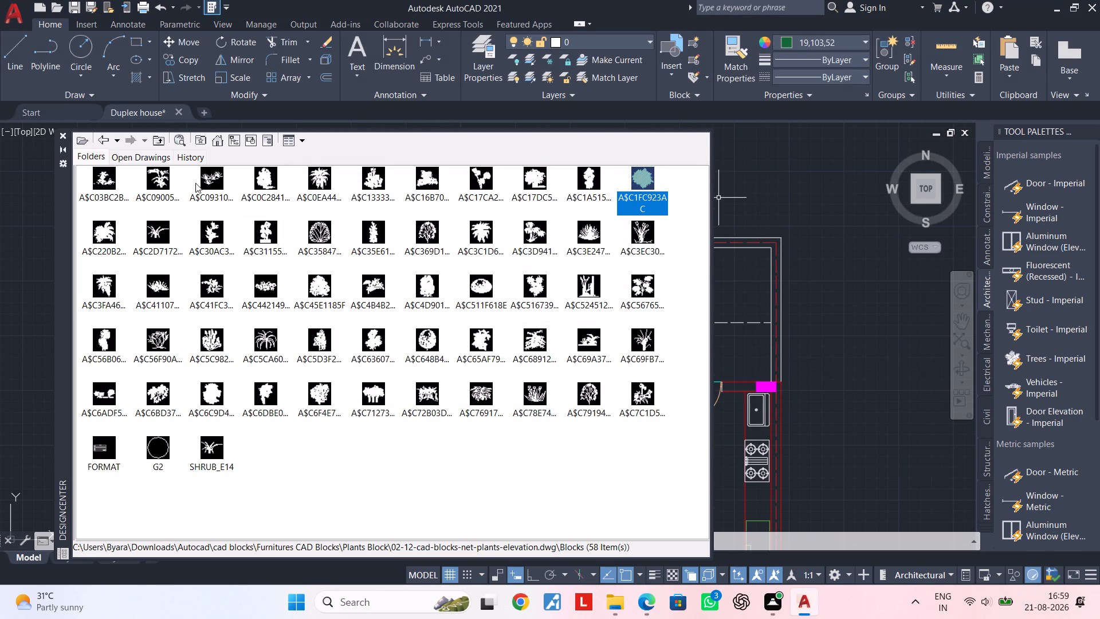
Preview the plant blocks A$C09005724, A$C78E74E3E, A$C5C982F63, A$C3FA46AE9 and A$C7C1D5A16 from the plants-elevation drawing.
double_click(160, 179)
left_click(787, 182)
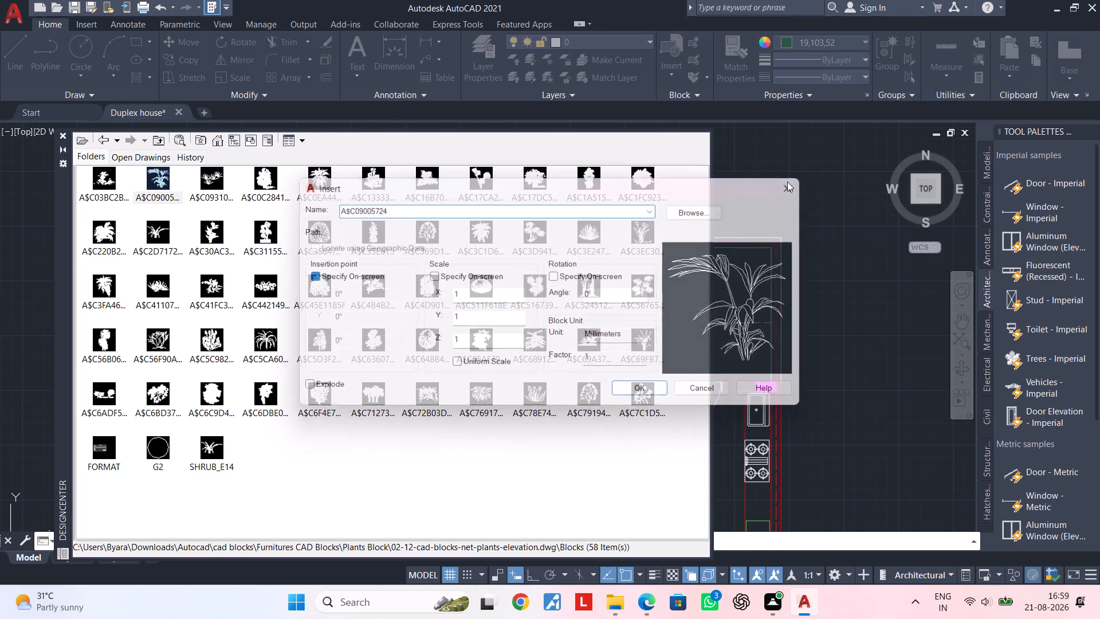
double_click(533, 394)
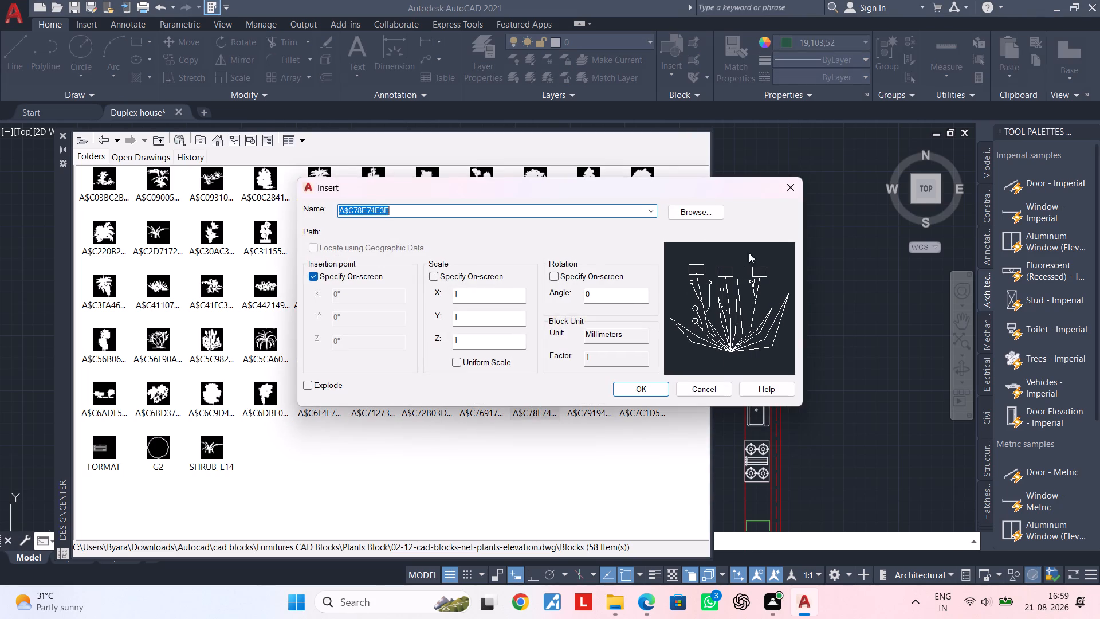
left_click(789, 189)
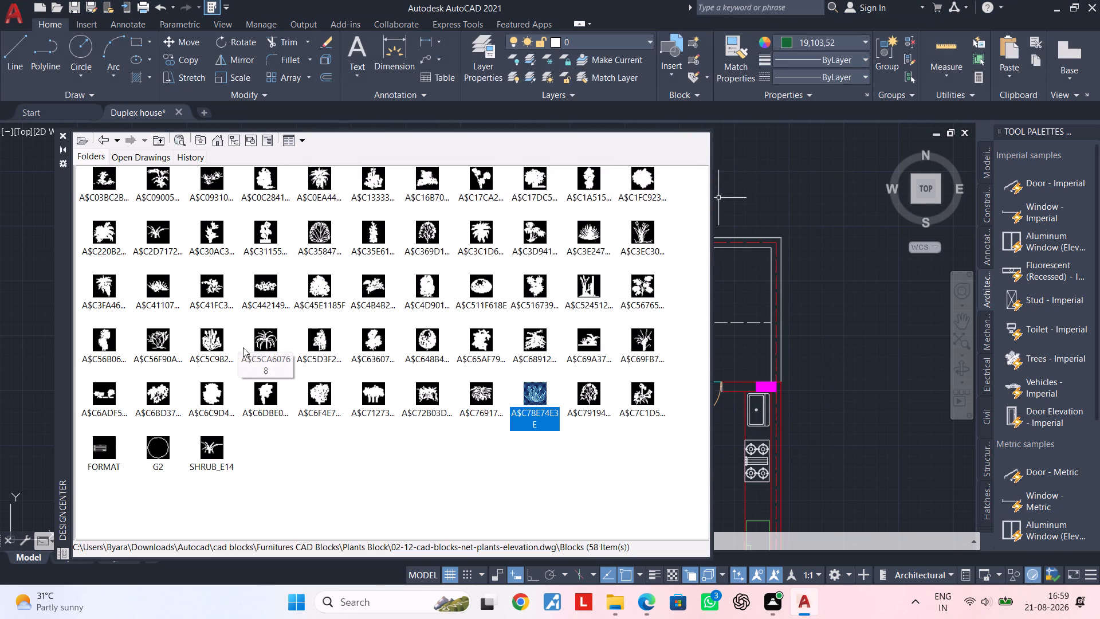
double_click(212, 347)
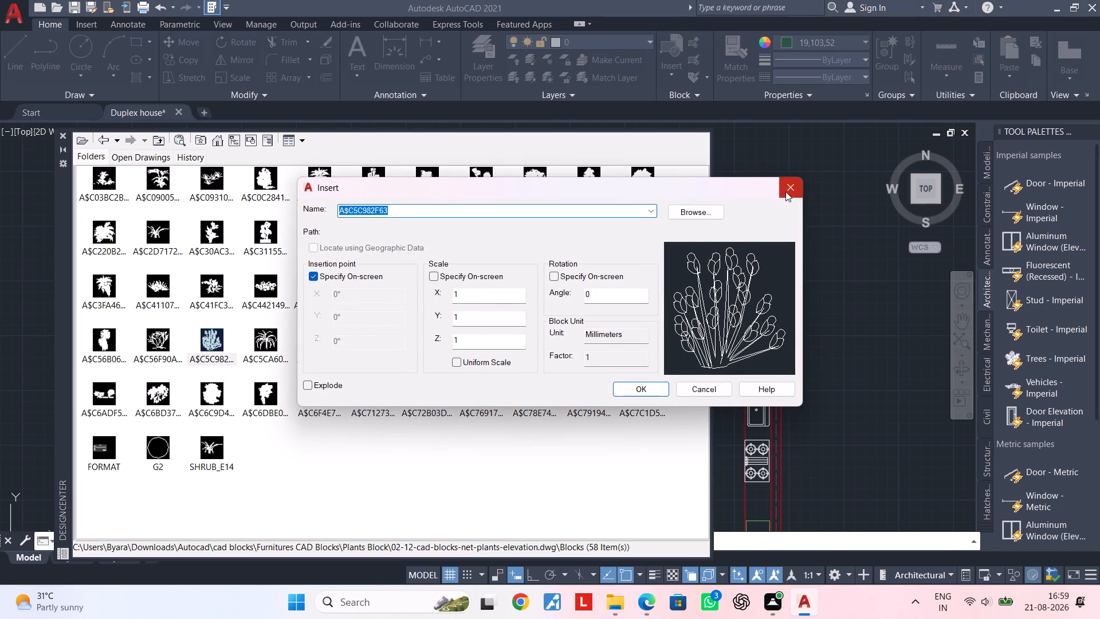
left_click(785, 191)
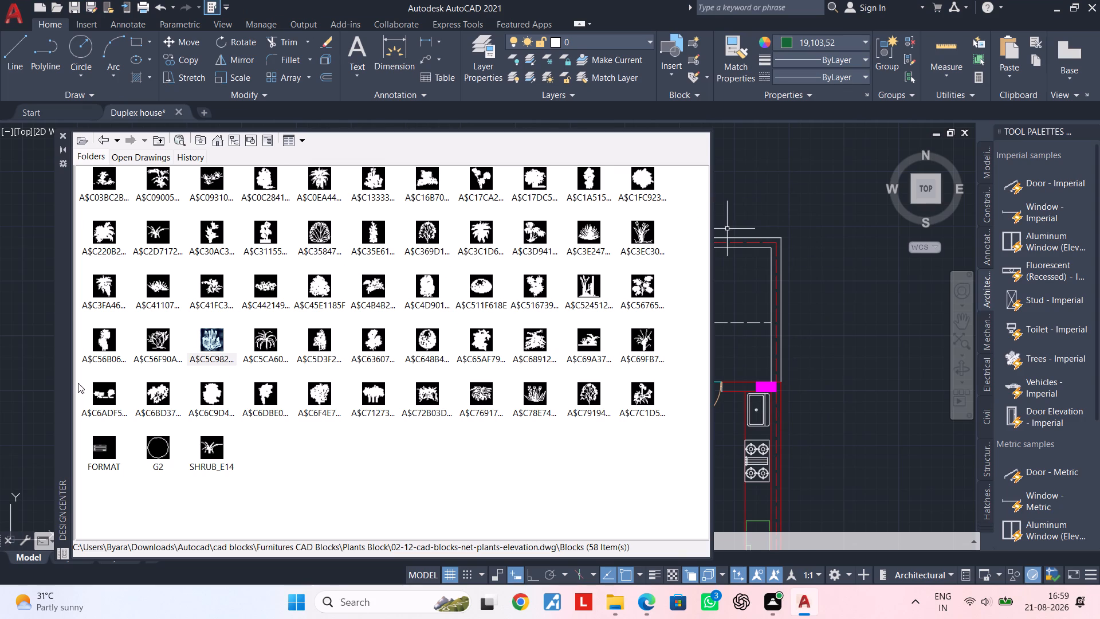
double_click(101, 287)
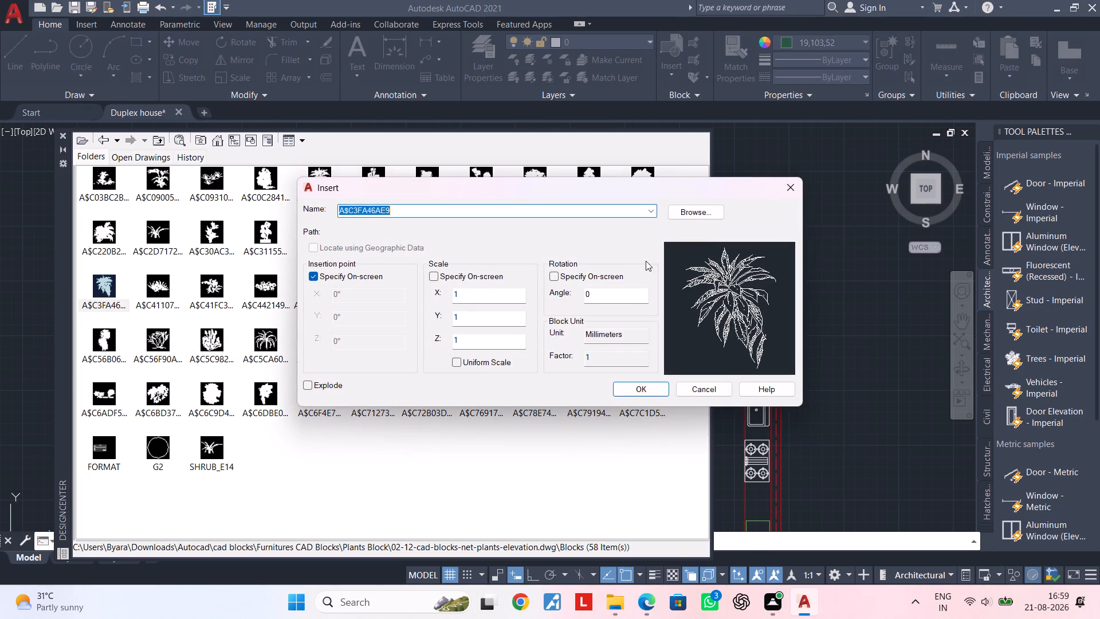
left_click(798, 189)
double_click(635, 395)
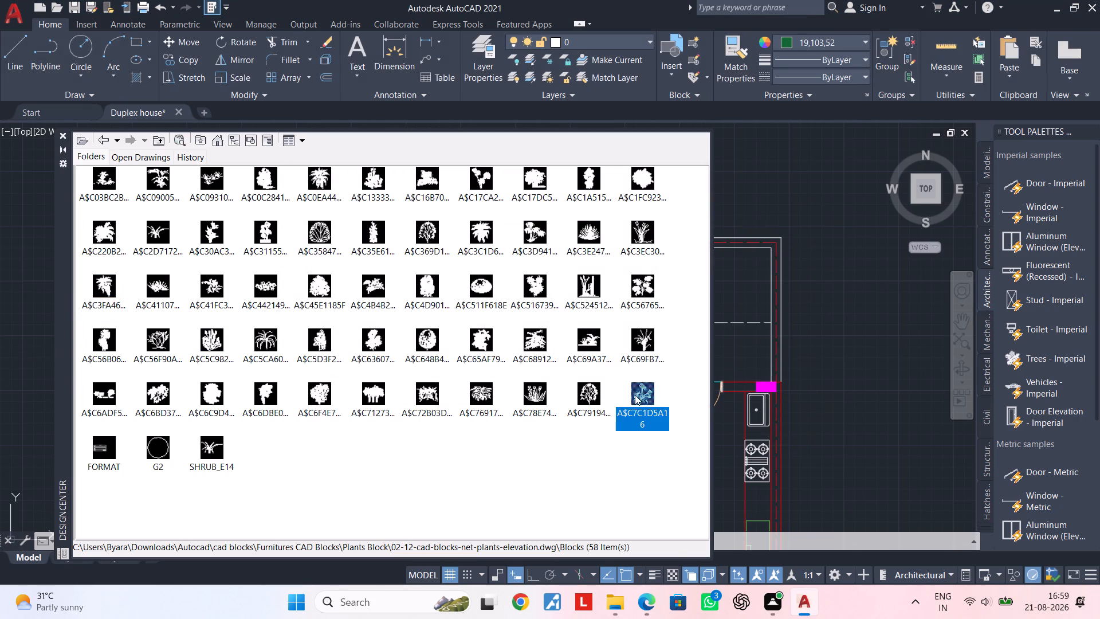
left_click(782, 207)
left_click(789, 194)
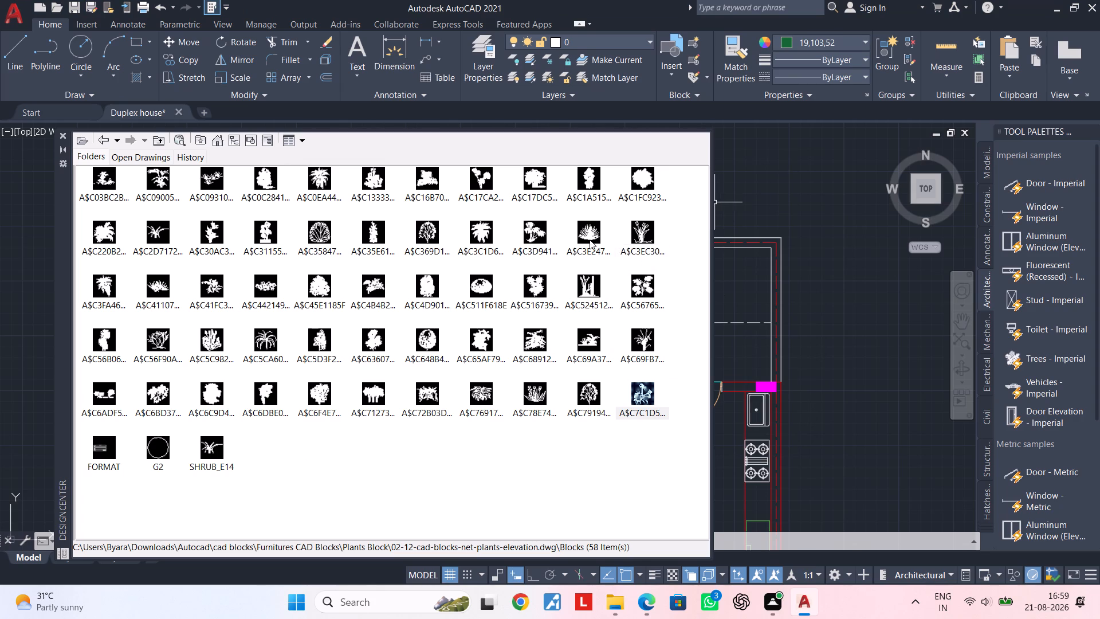
Preview the spiky shrub block starting A$C3E247, then A$C1FC923AC, A$C093108ED, A$C03BC2BC6 and A$C3FA46AE9 from the plants-elevation drawing.
double_click(590, 238)
left_click(791, 183)
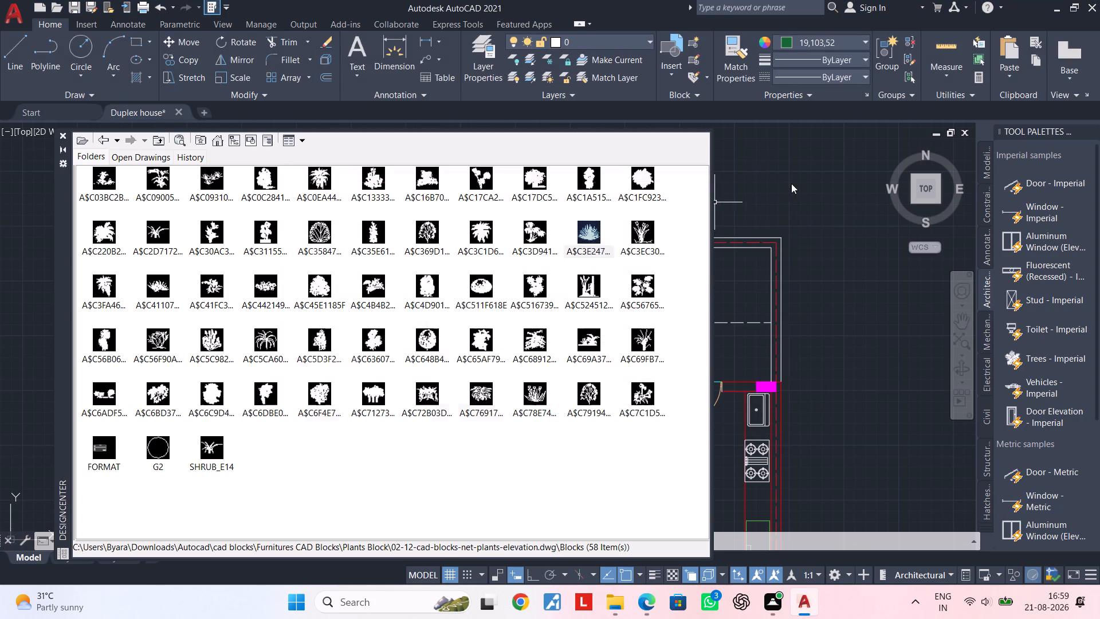
double_click(654, 177)
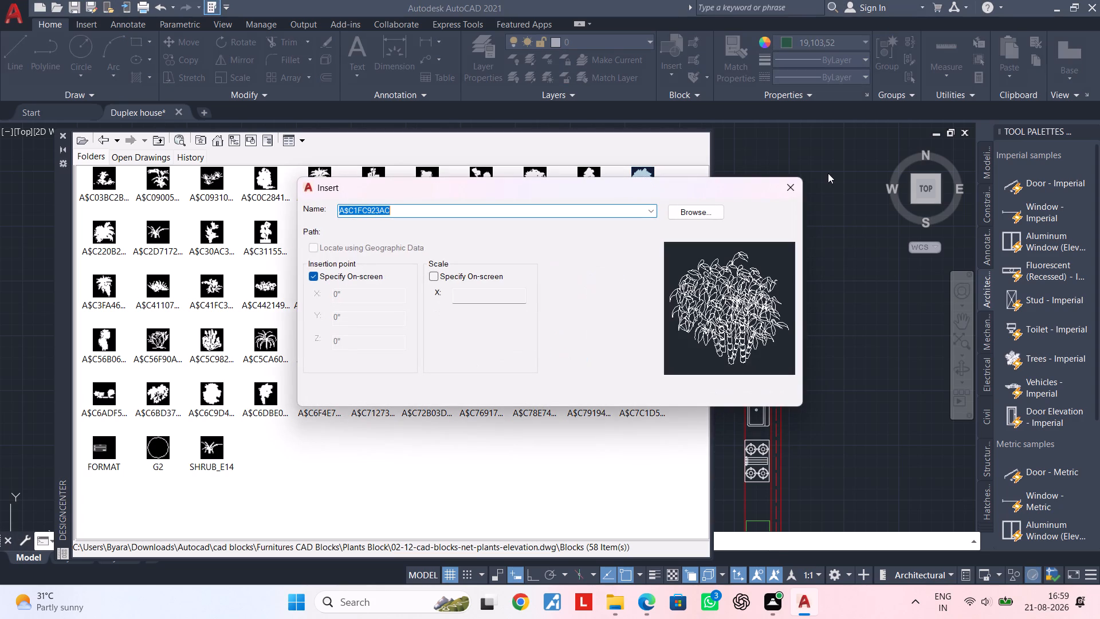
left_click(796, 179)
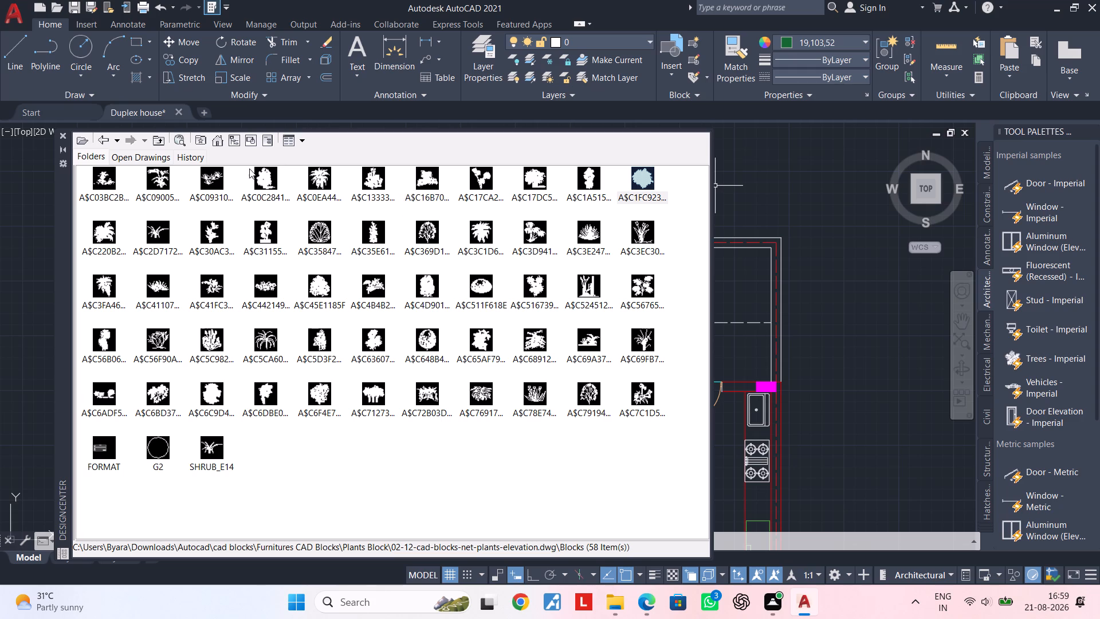
double_click(222, 181)
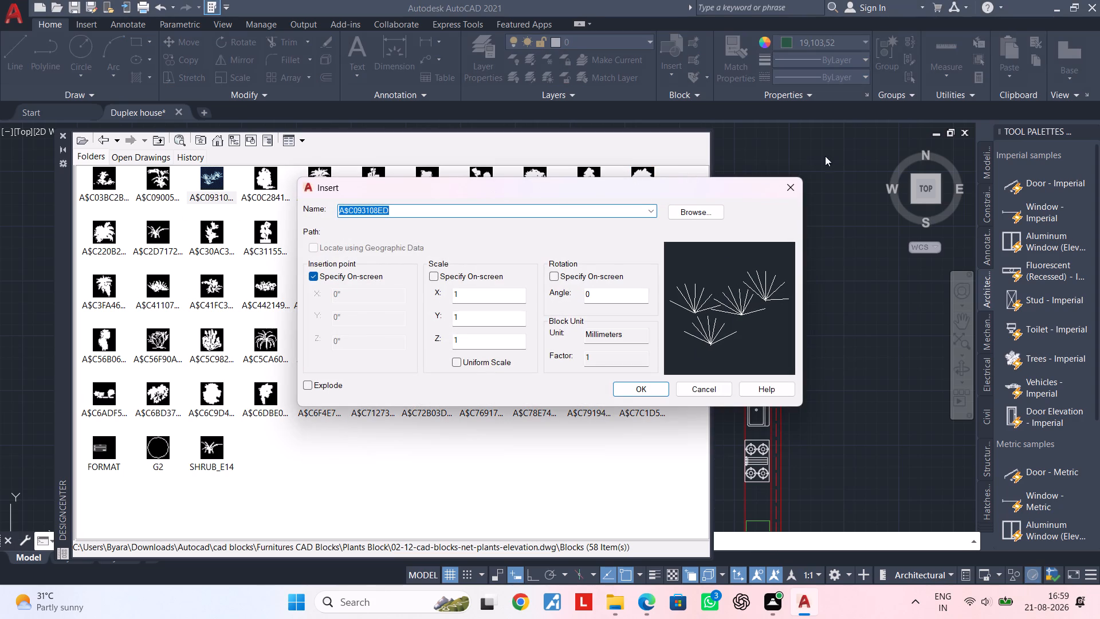
left_click(790, 184)
double_click(98, 179)
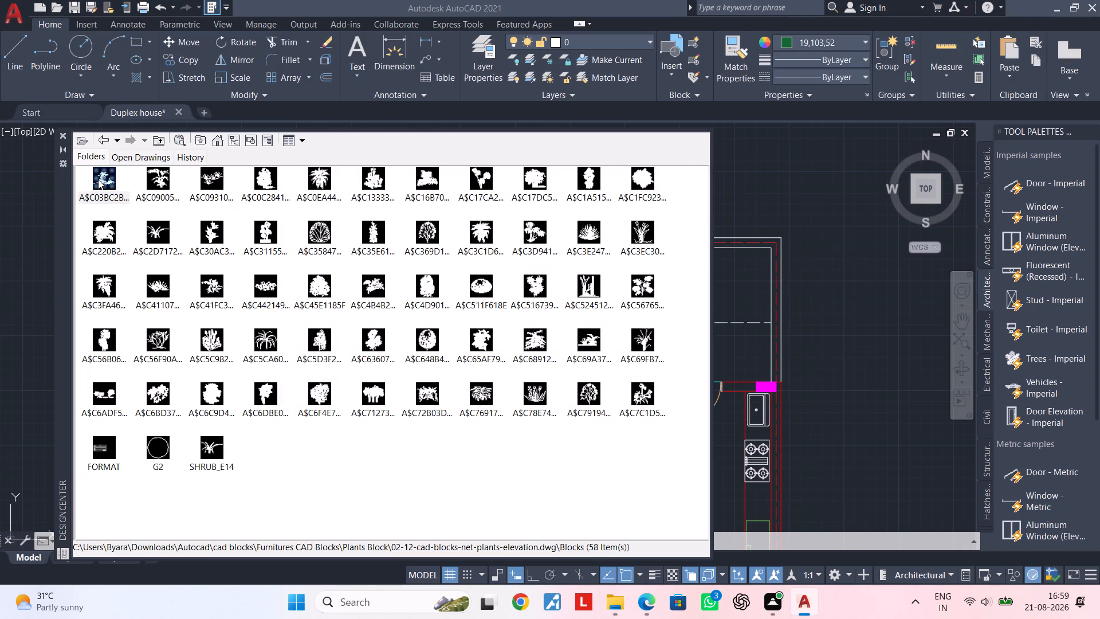
left_click(787, 195)
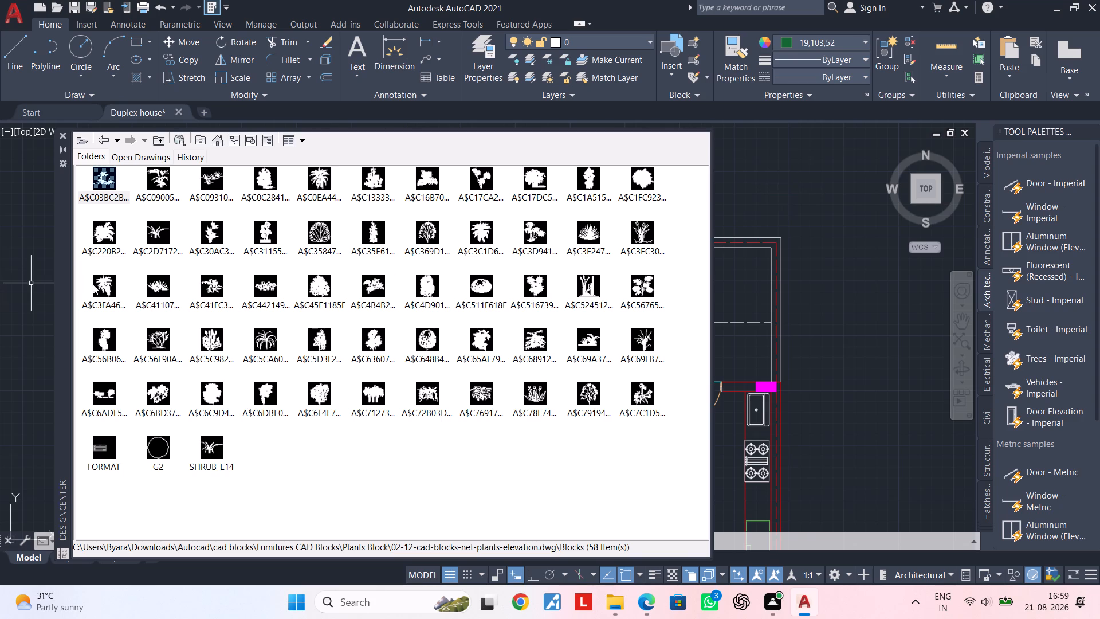
double_click(106, 283)
left_click(787, 192)
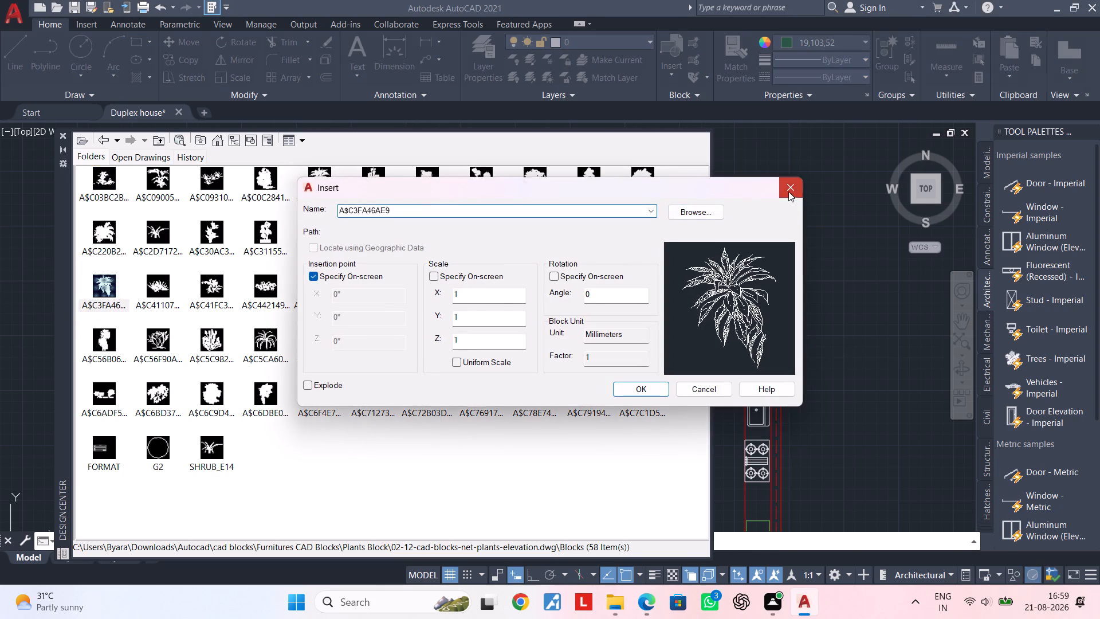
Load the blocks of 02-06-cad-blocks-net-palms-elevation.dwg into DesignCenter and preview A$C116B442D and LCSETR21_FRAWN.
left_click(84, 140)
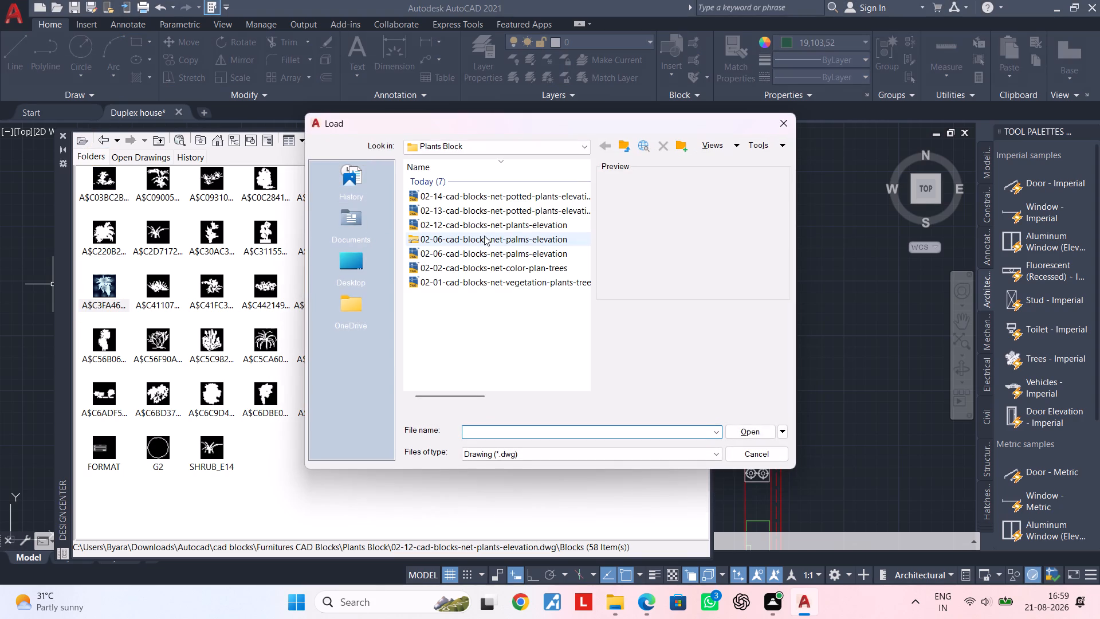
double_click(488, 251)
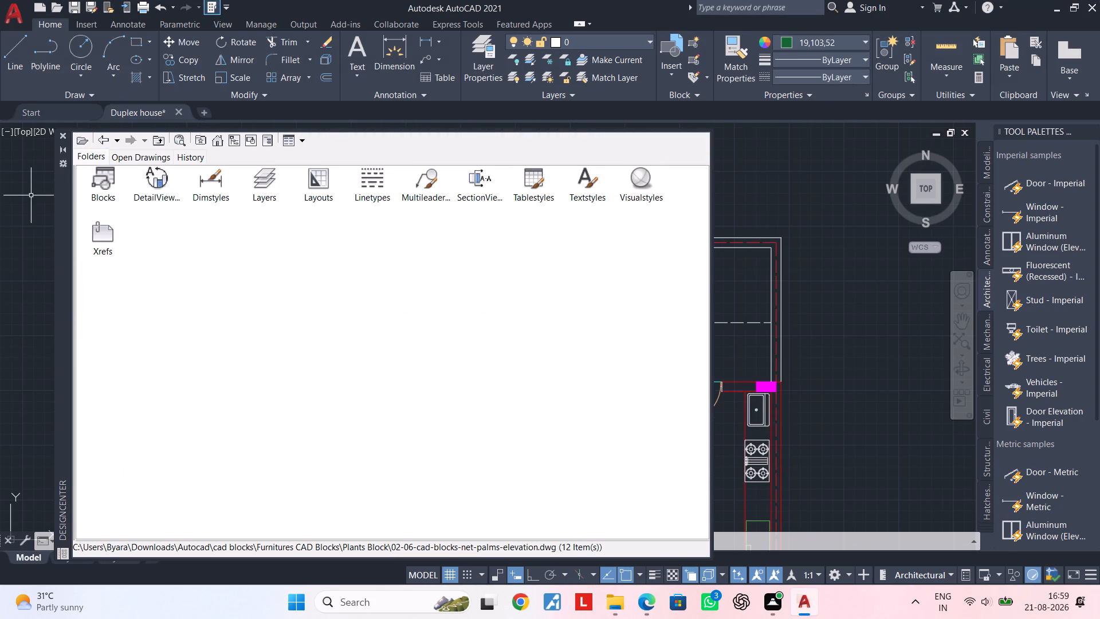
double_click(97, 182)
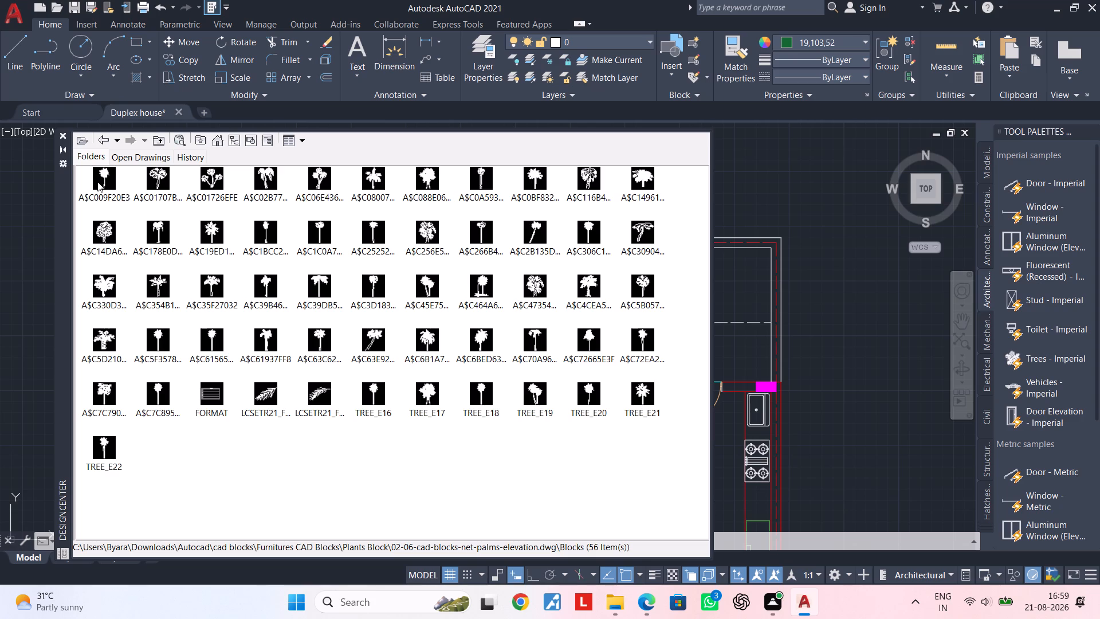
double_click(592, 170)
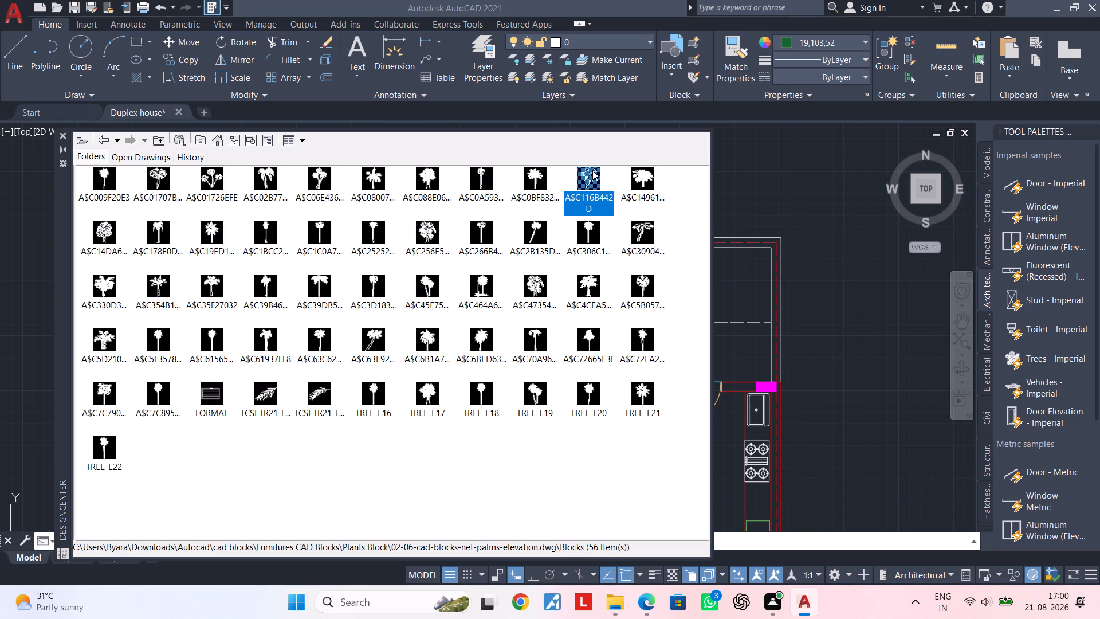
left_click(792, 183)
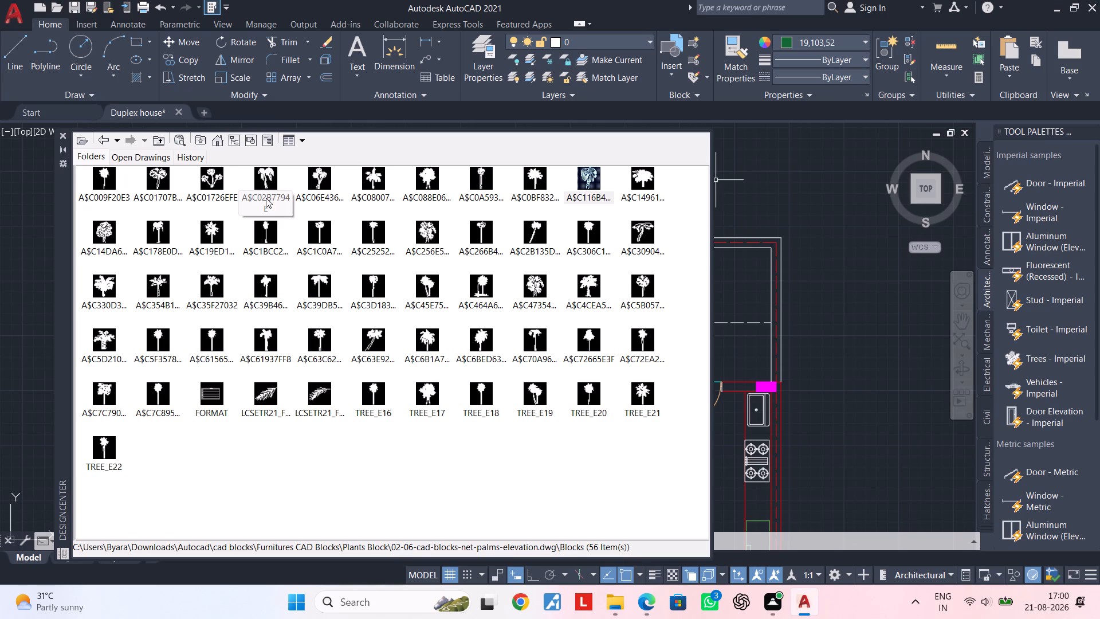
double_click(269, 391)
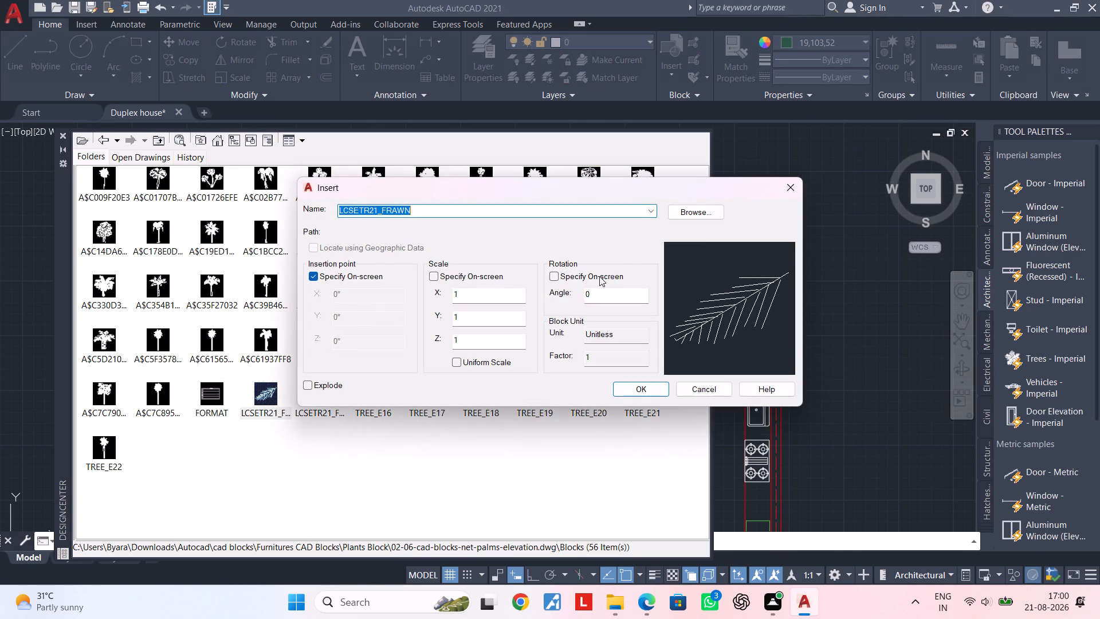
left_click(791, 189)
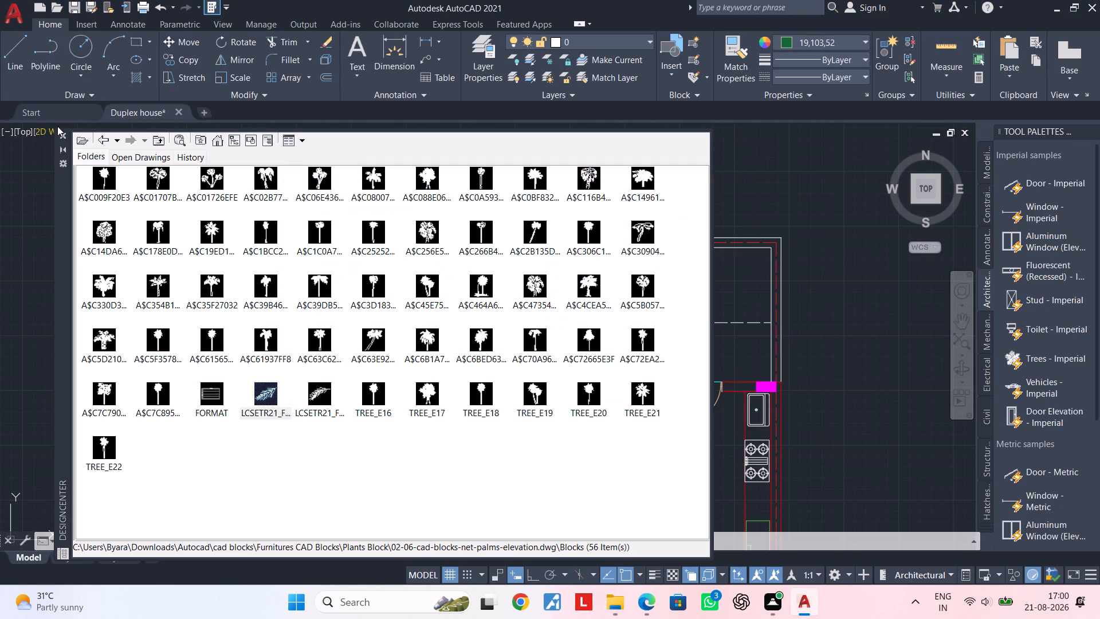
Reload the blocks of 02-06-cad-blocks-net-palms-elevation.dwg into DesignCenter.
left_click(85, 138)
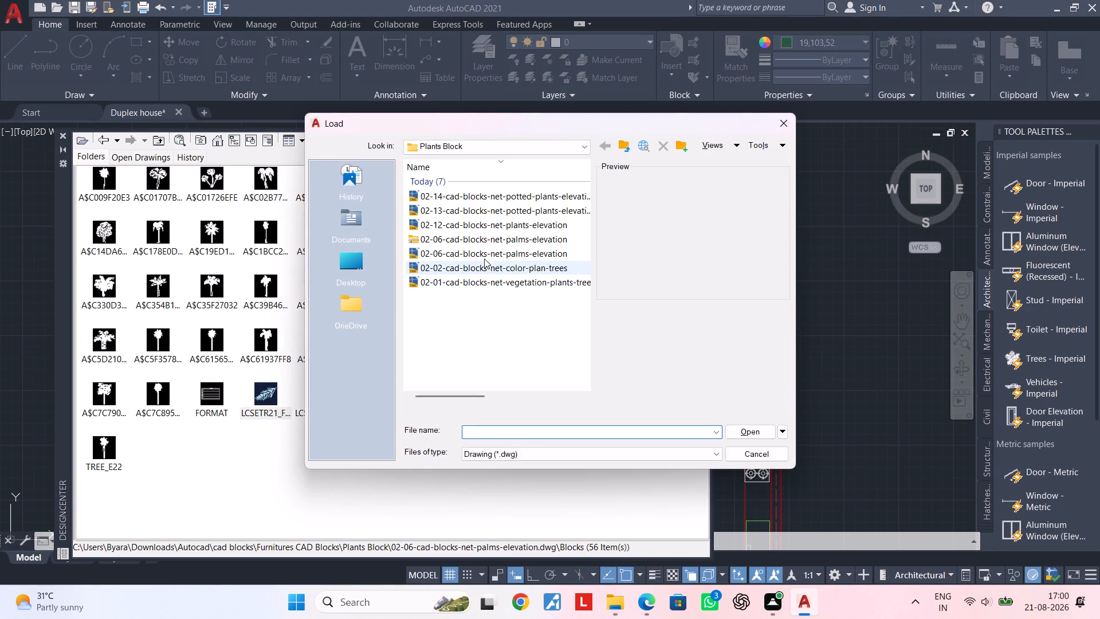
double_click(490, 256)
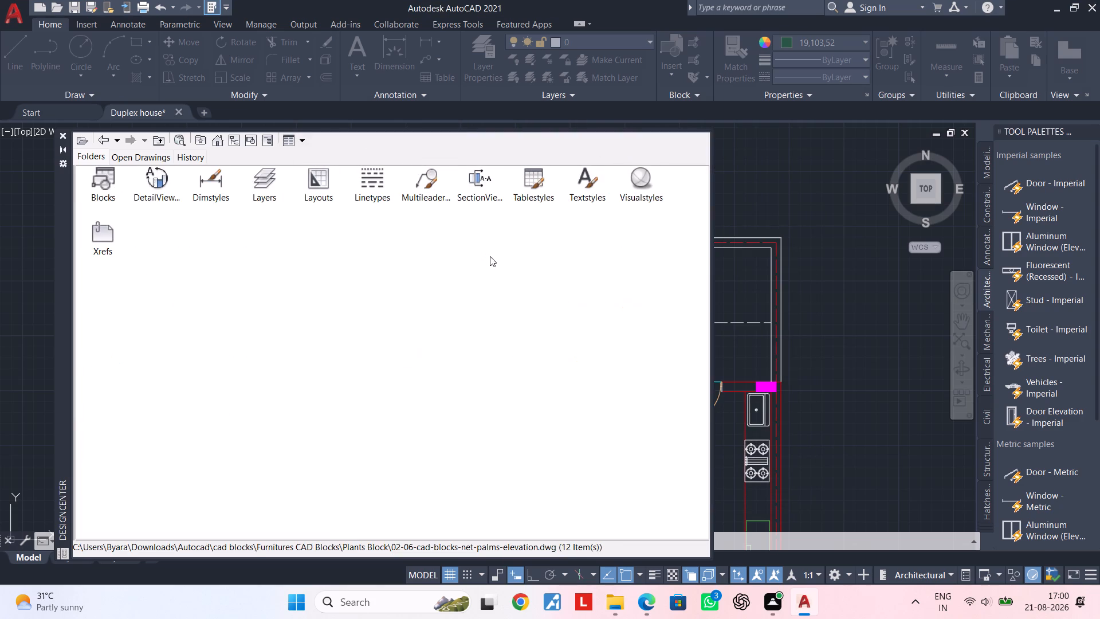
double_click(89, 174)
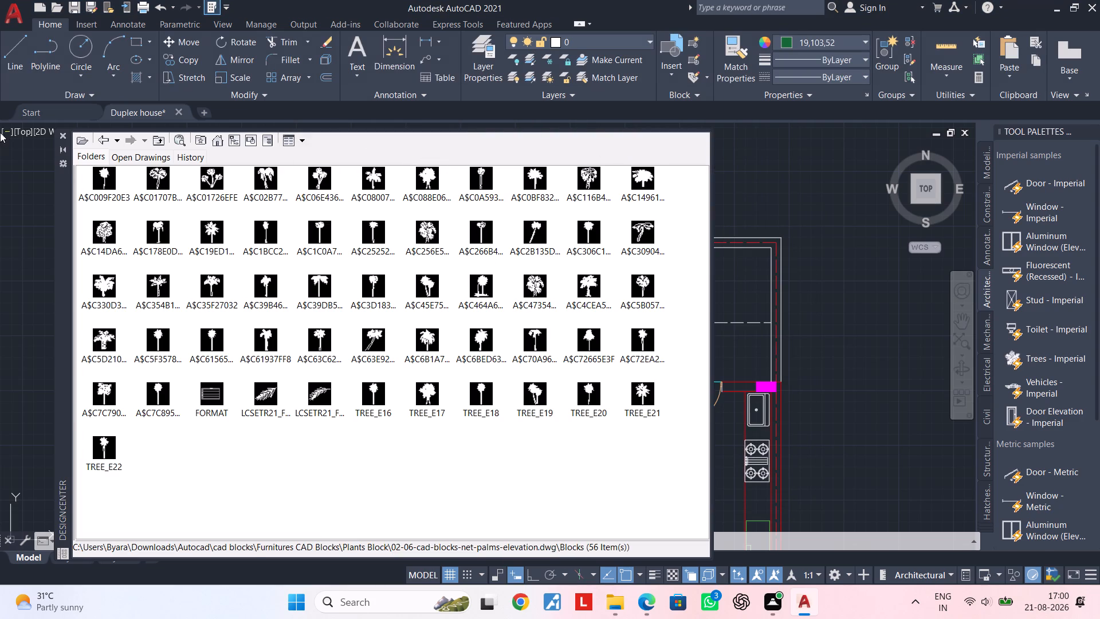
Load the blocks of 02-02-cad-blocks-net-color-plan-trees.dwg into DesignCenter.
left_click(87, 137)
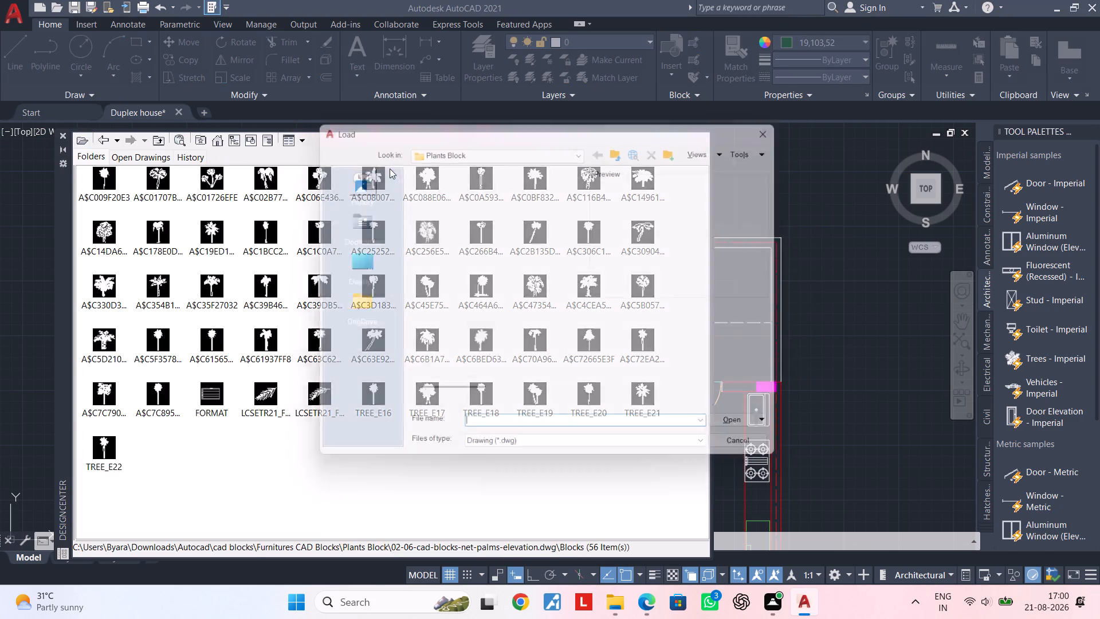
double_click(511, 264)
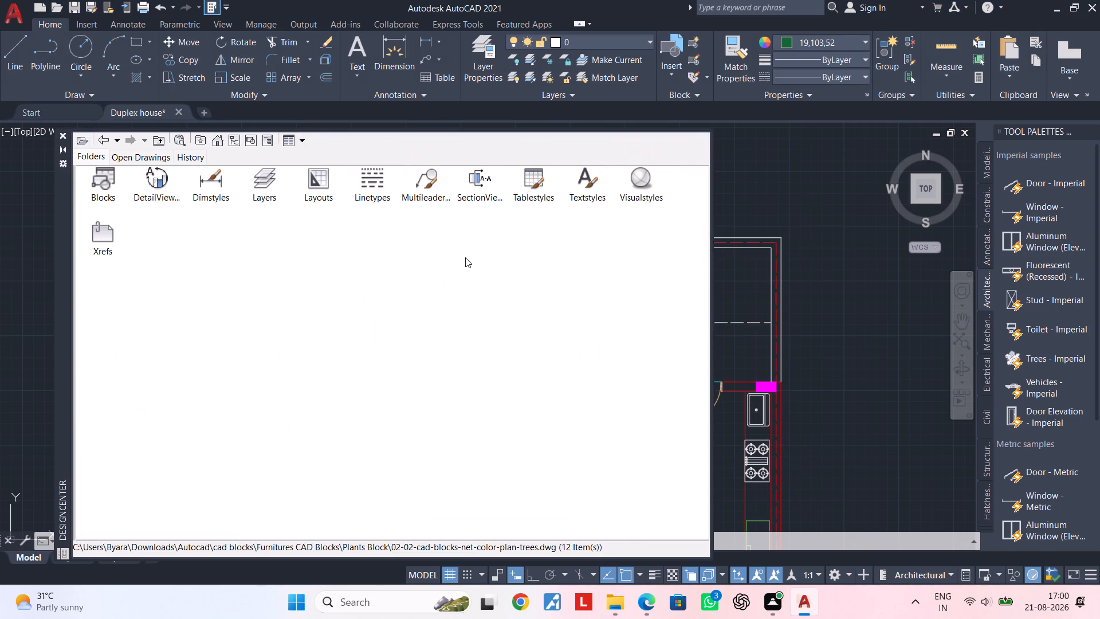
double_click(96, 181)
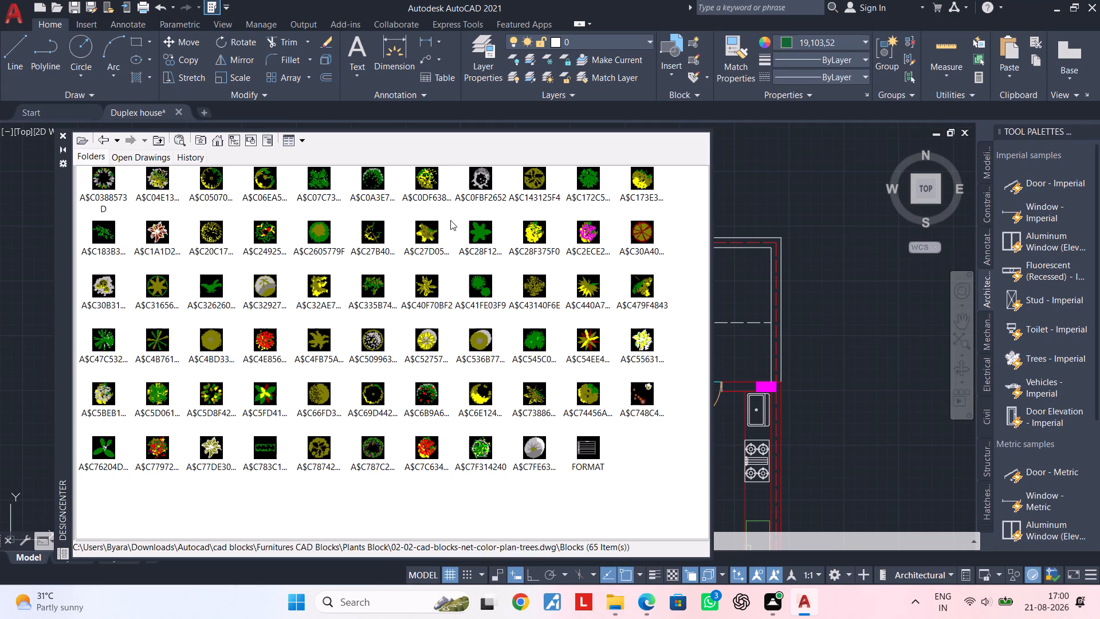
Preview the blocks A$C509963C3, A$C0388573D, A$C30B31857, A$C5BEB1C7E and A$C5D061C3B from the color-plan-trees drawing.
left_click(366, 341)
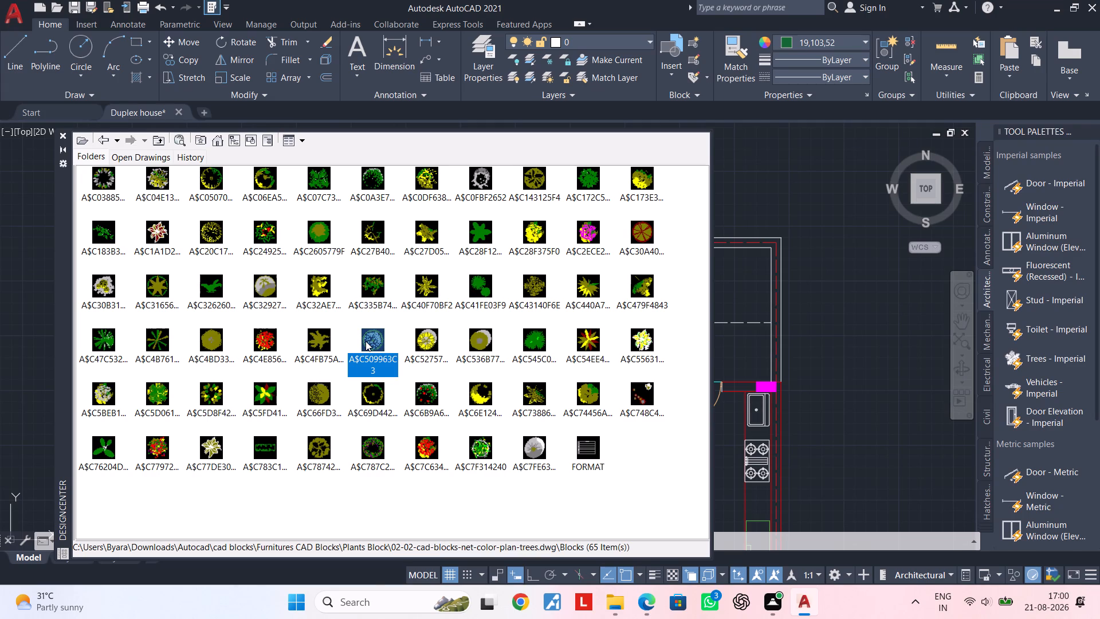
double_click(366, 341)
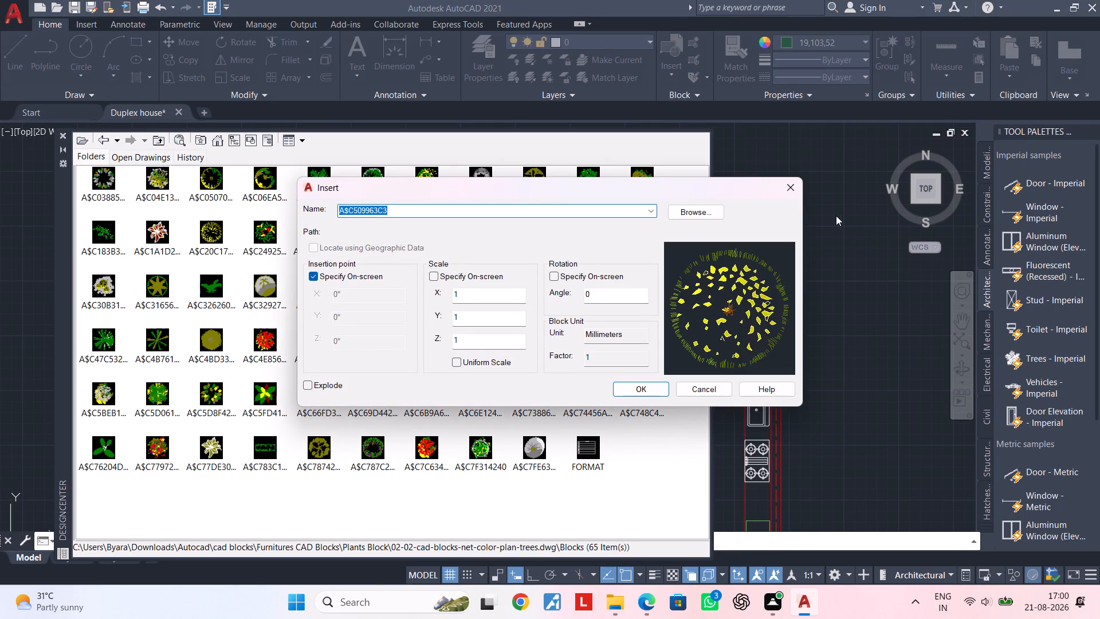
left_click(785, 189)
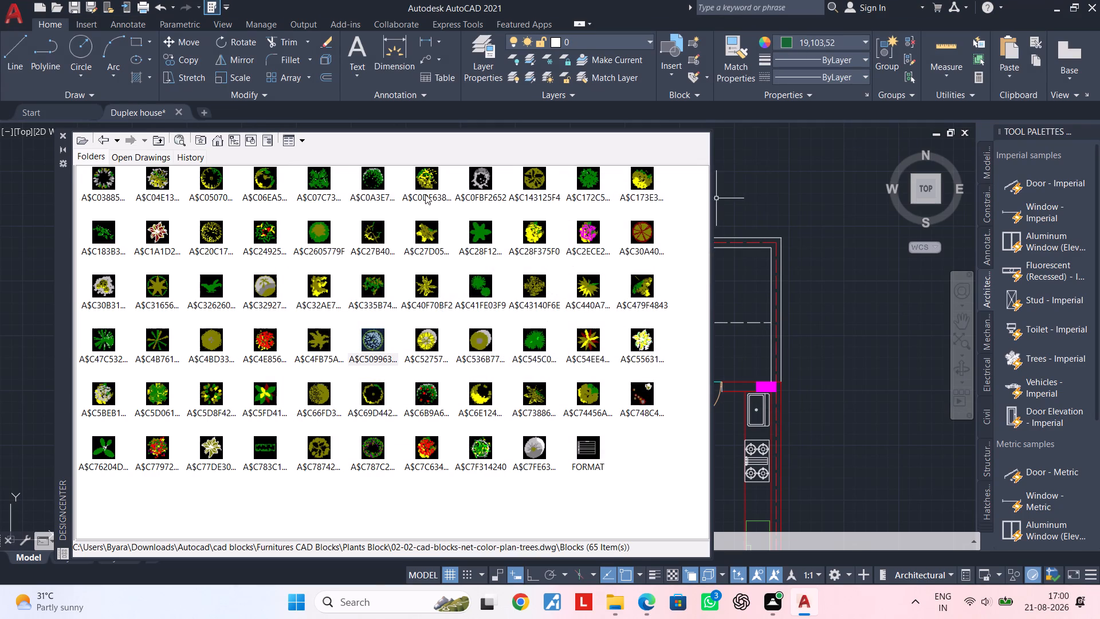
double_click(96, 176)
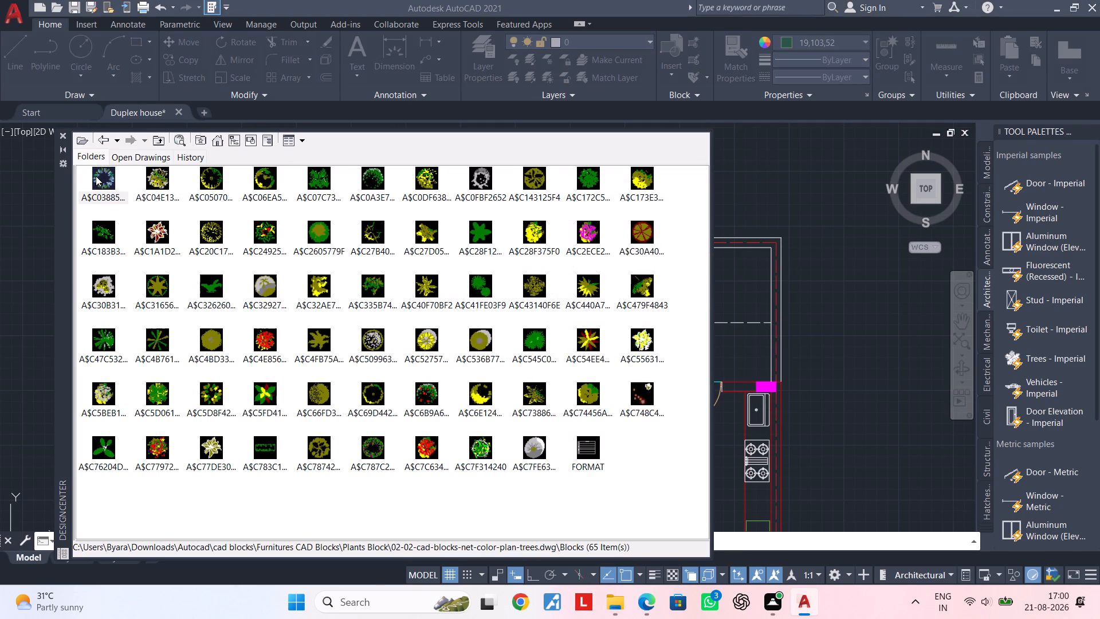
left_click(796, 193)
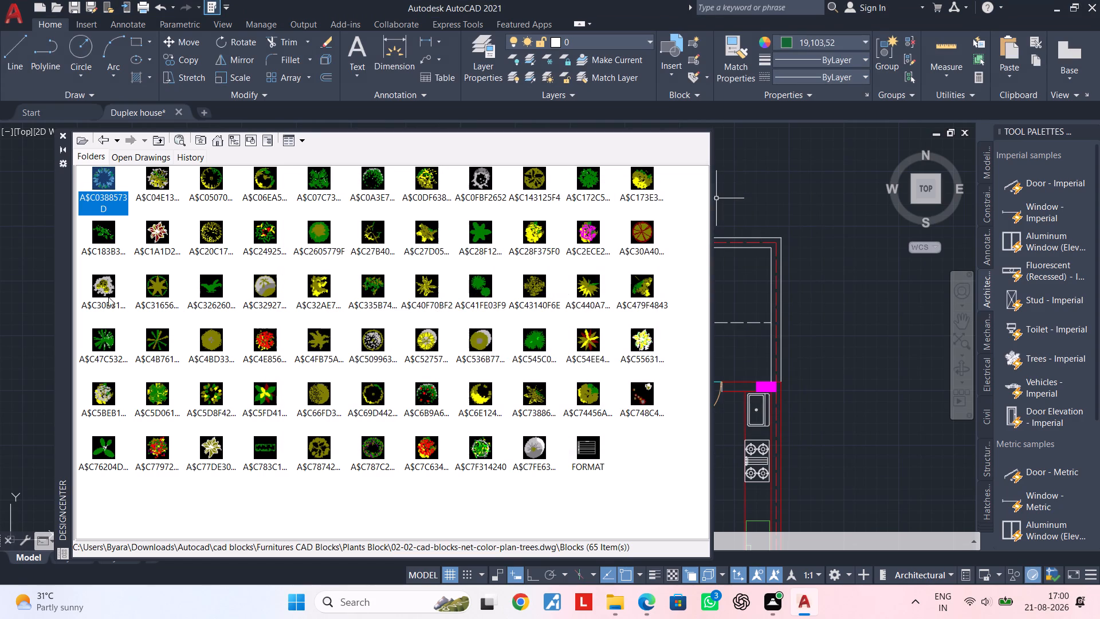
double_click(104, 291)
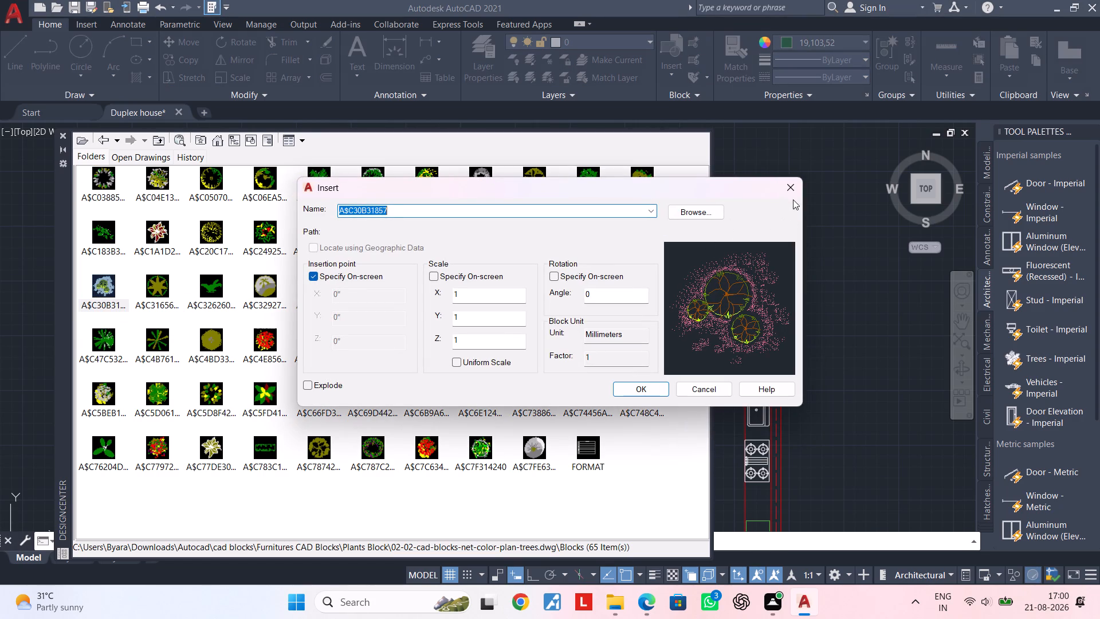
left_click(793, 192)
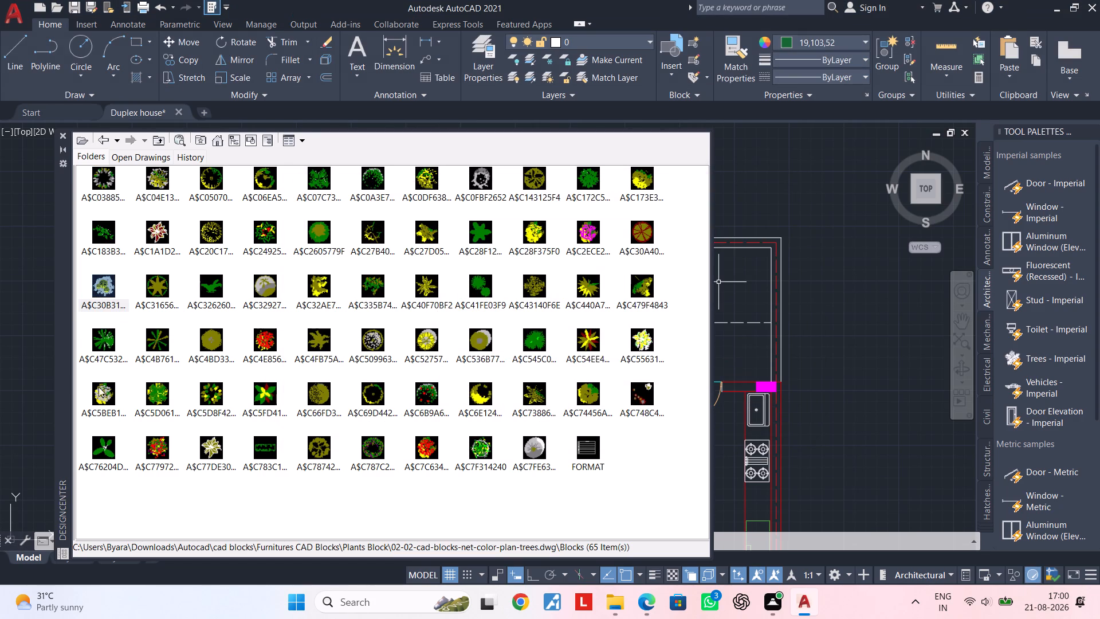
double_click(108, 388)
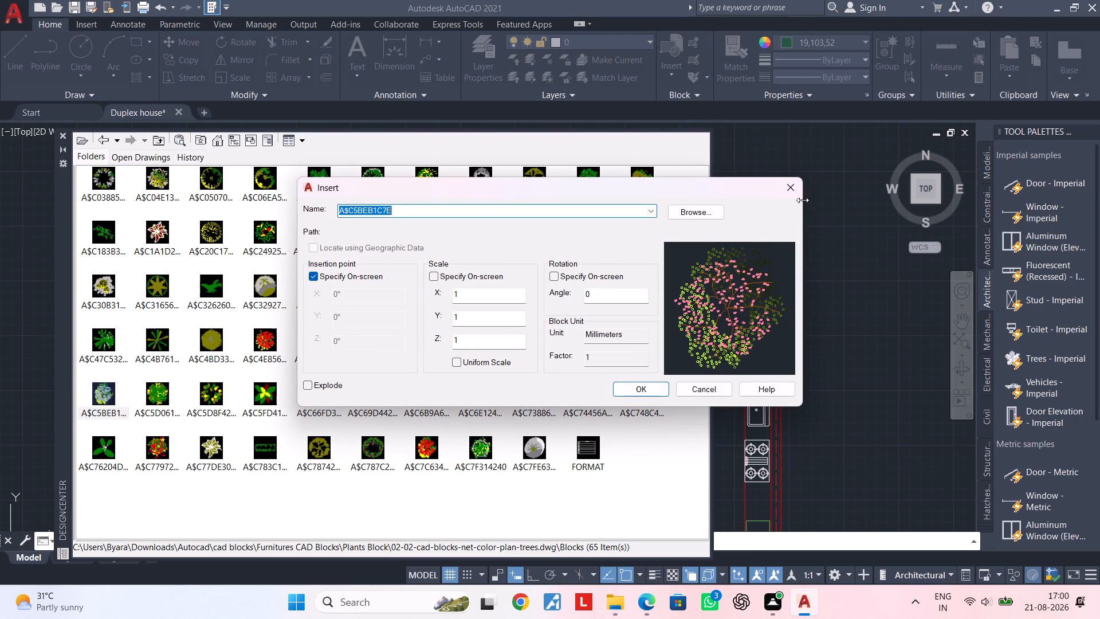
left_click(789, 197)
left_click(161, 401)
left_click(152, 398)
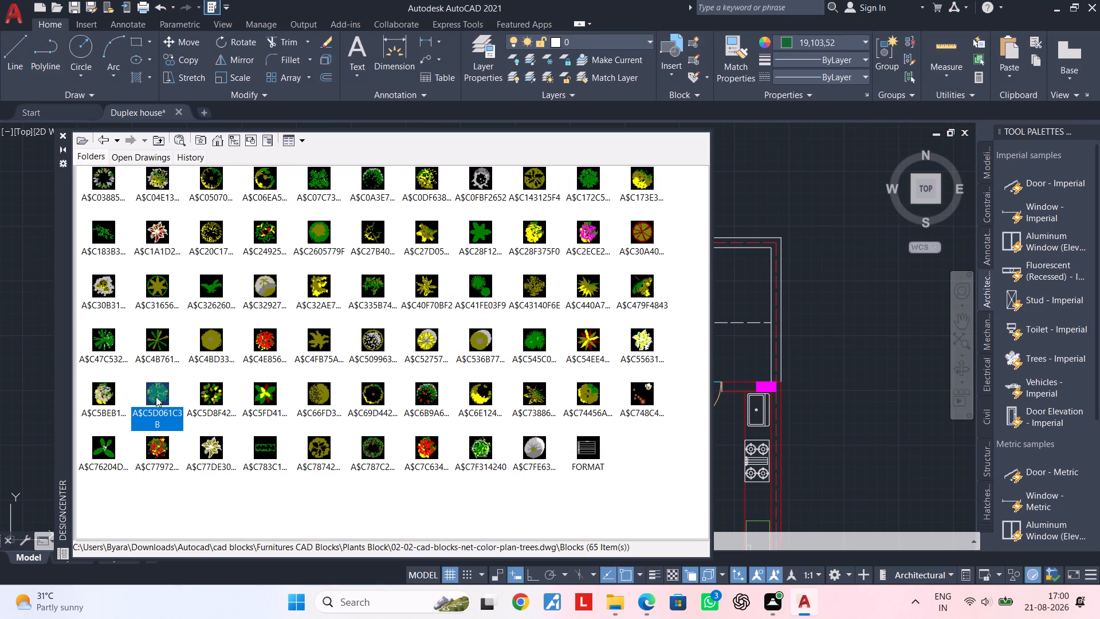
double_click(163, 399)
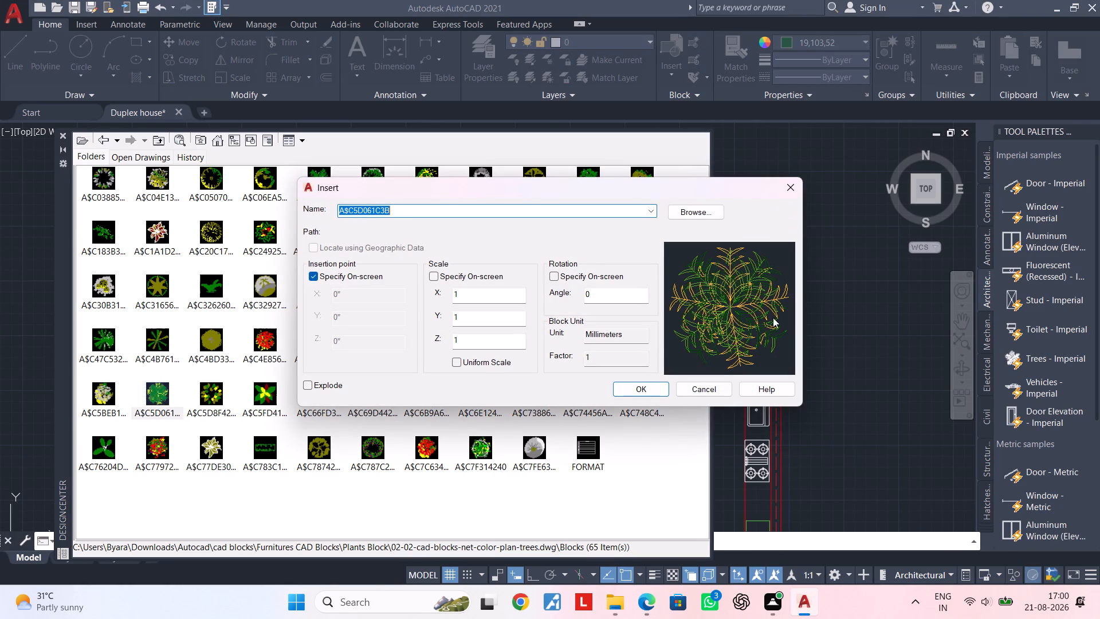
left_click(786, 183)
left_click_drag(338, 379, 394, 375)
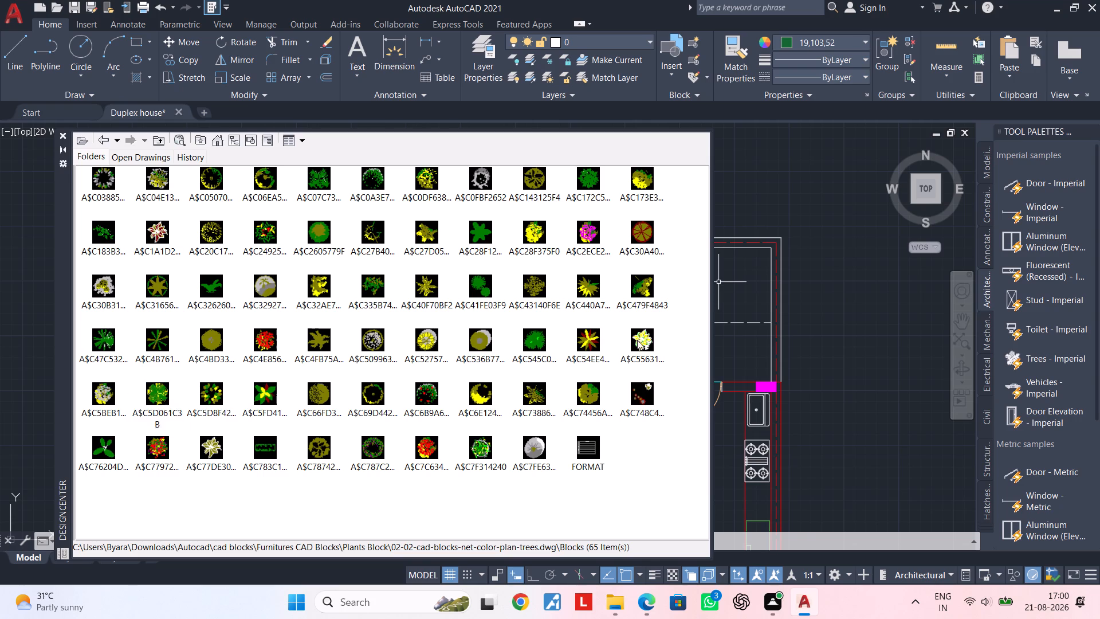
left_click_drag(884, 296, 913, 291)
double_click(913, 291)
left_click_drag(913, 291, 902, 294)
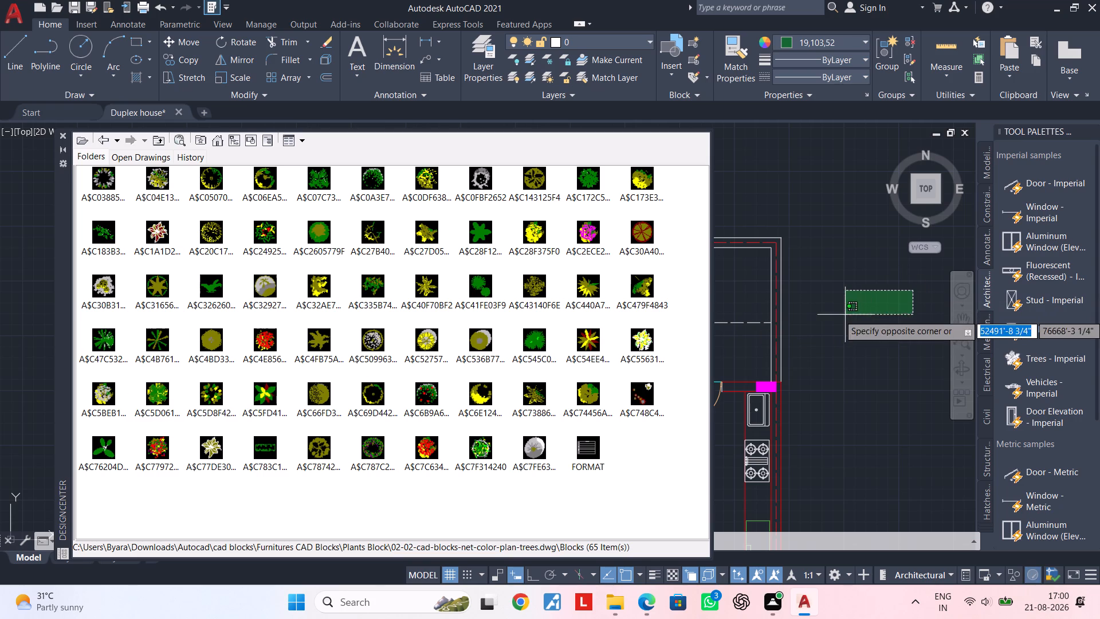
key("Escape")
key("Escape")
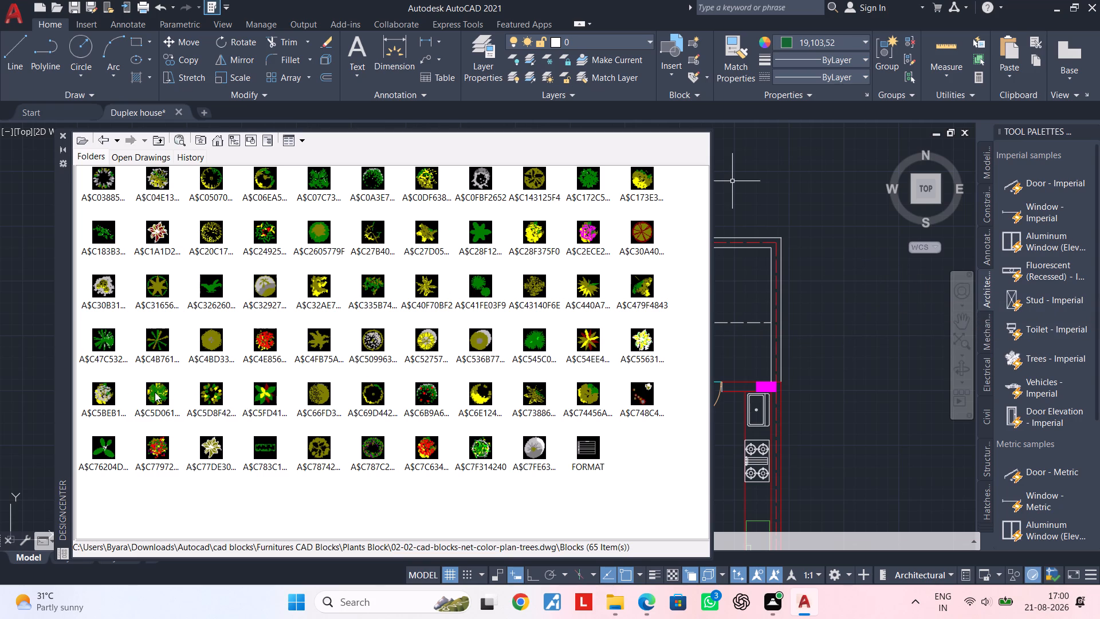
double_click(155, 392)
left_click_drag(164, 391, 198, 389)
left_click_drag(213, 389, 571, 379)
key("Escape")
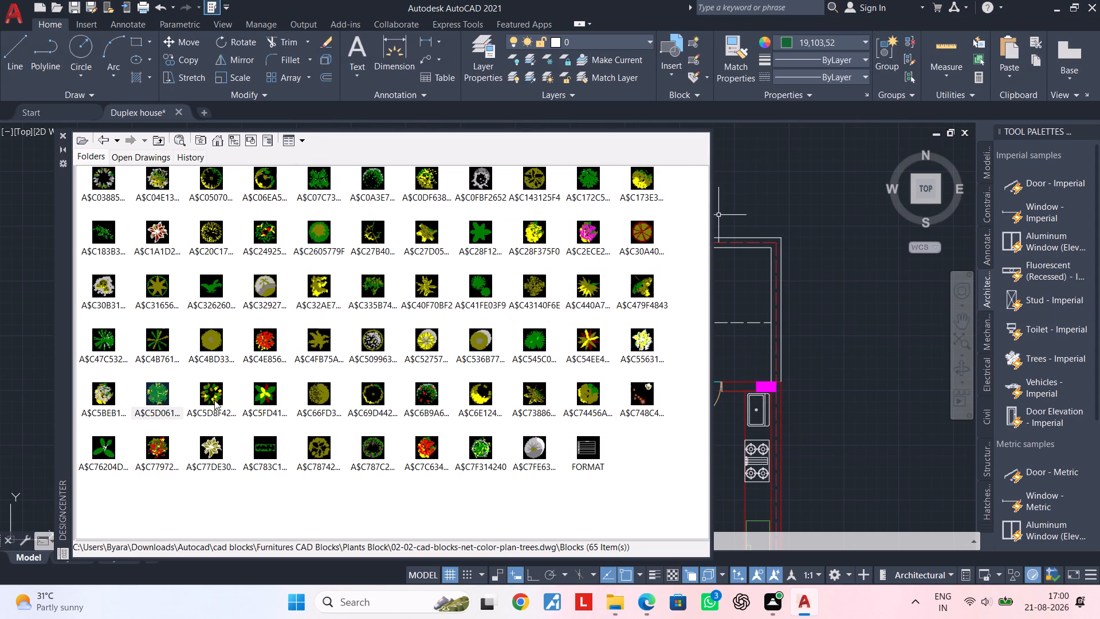
Place the plant block A$C5D061C3B just outside the house's east wall near the kitchen sink, and close DesignCenter.
left_click_drag(154, 393, 823, 378)
key("Escape")
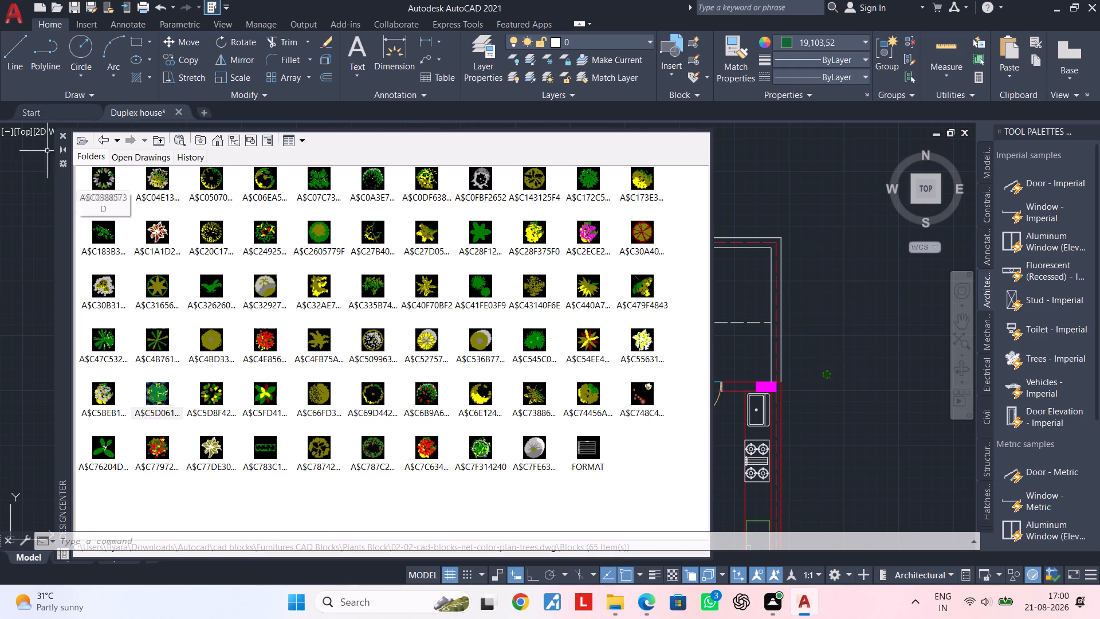
left_click(63, 132)
Scale the tiny plant block outside the east wall up freehand to tree size with the Scale command.
middle_click_drag(764, 369, 655, 269)
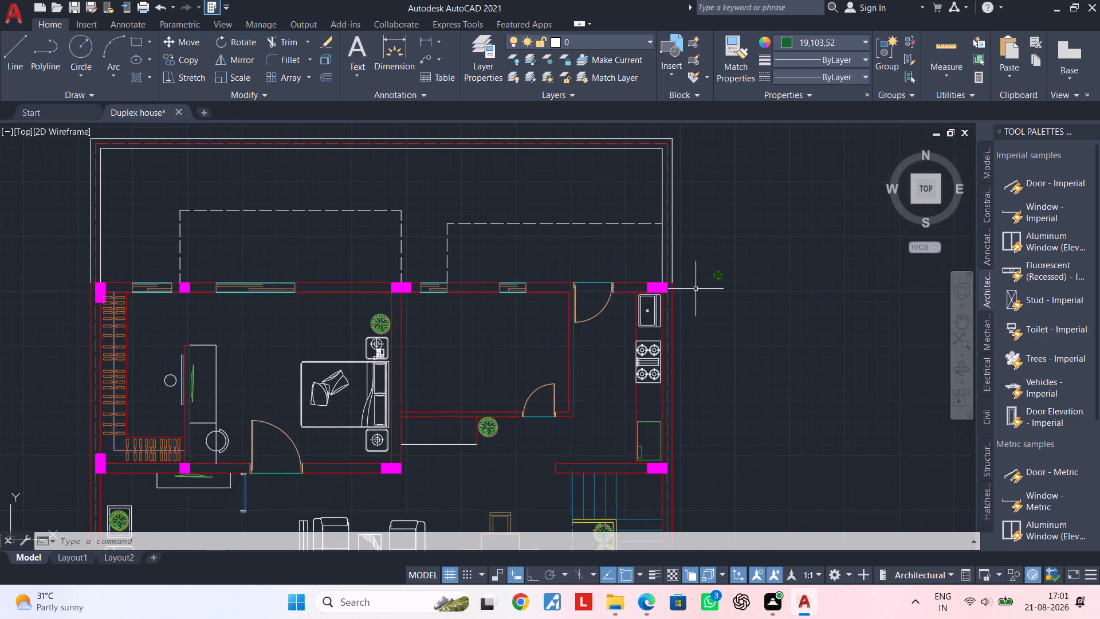
scroll(697, 288, "up", 2)
scroll(741, 250, "down", 3)
scroll(743, 252, "up", 3)
left_click(740, 254)
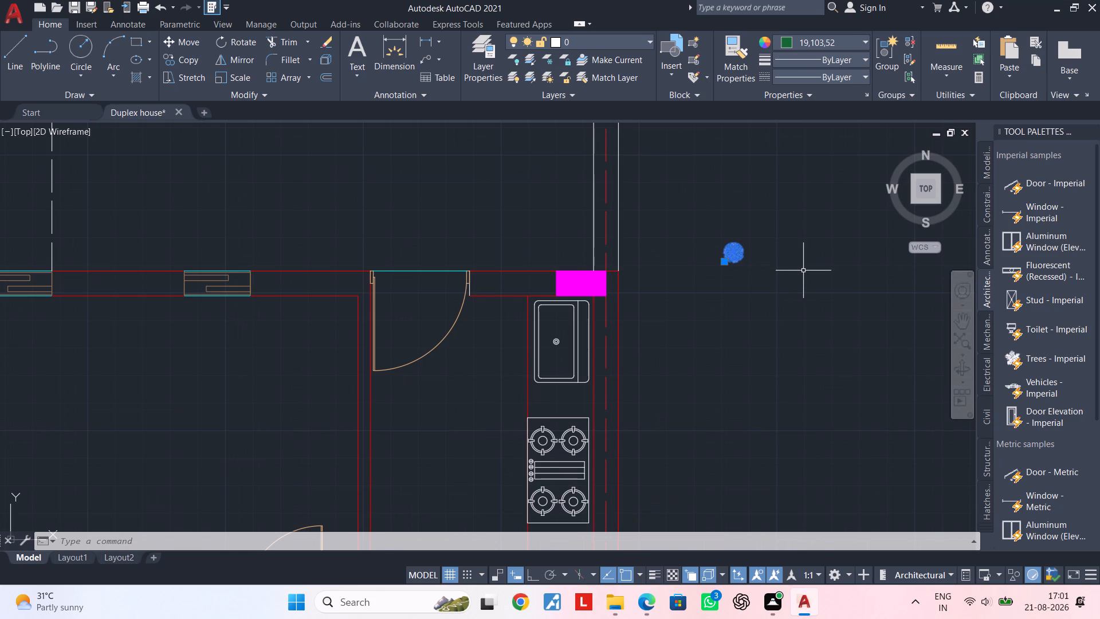
type("sc")
key("space")
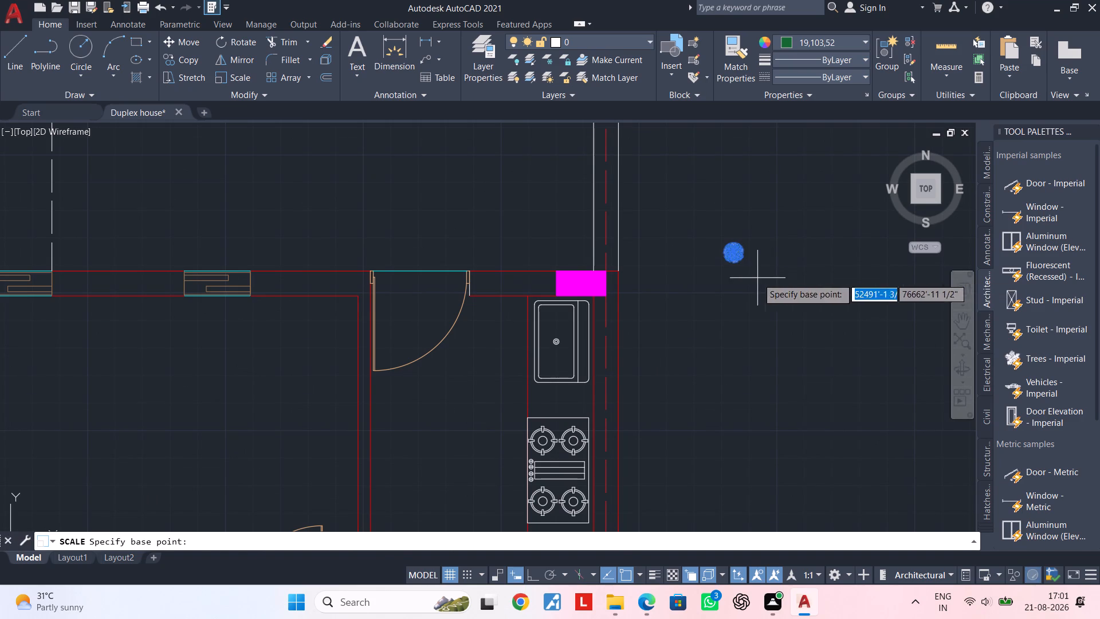
left_click(742, 281)
scroll(786, 275, "down", 1)
middle_click_drag(786, 275, 785, 354)
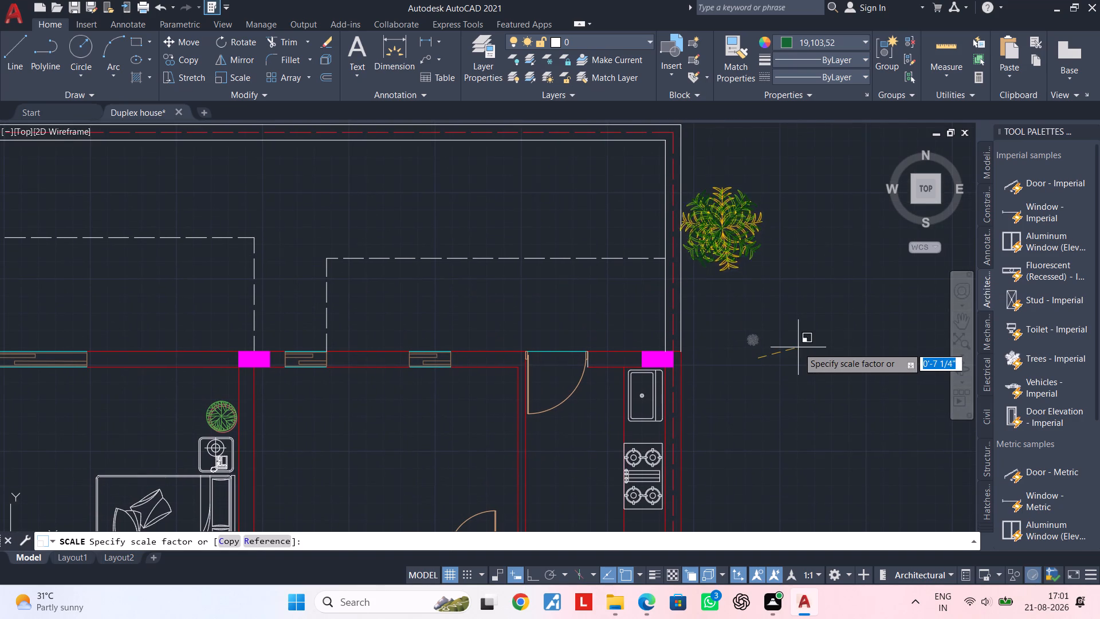
double_click(812, 350)
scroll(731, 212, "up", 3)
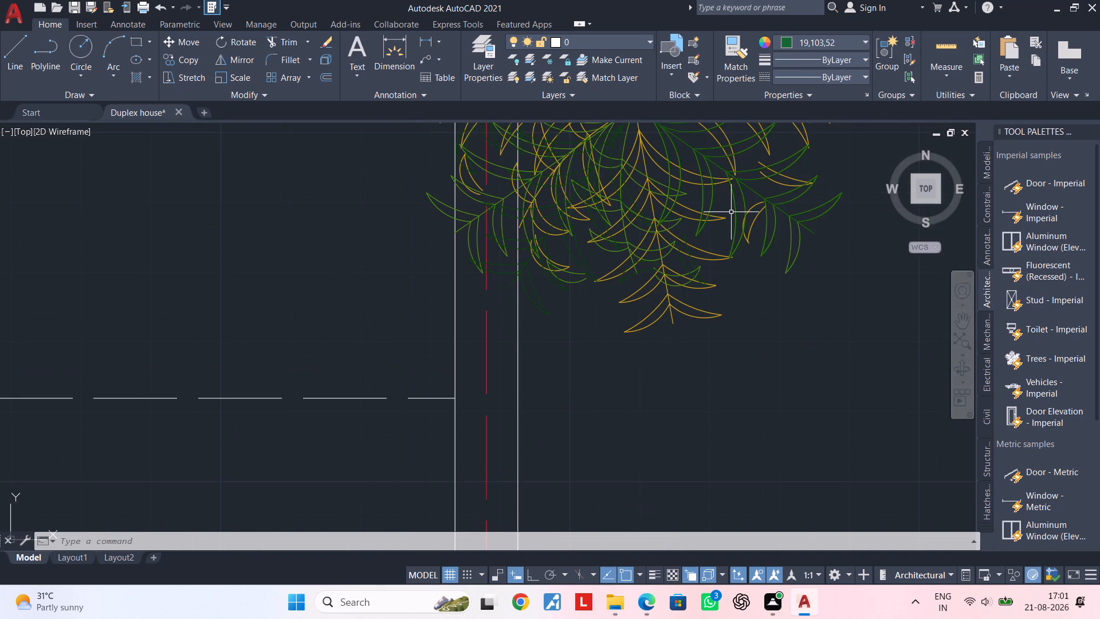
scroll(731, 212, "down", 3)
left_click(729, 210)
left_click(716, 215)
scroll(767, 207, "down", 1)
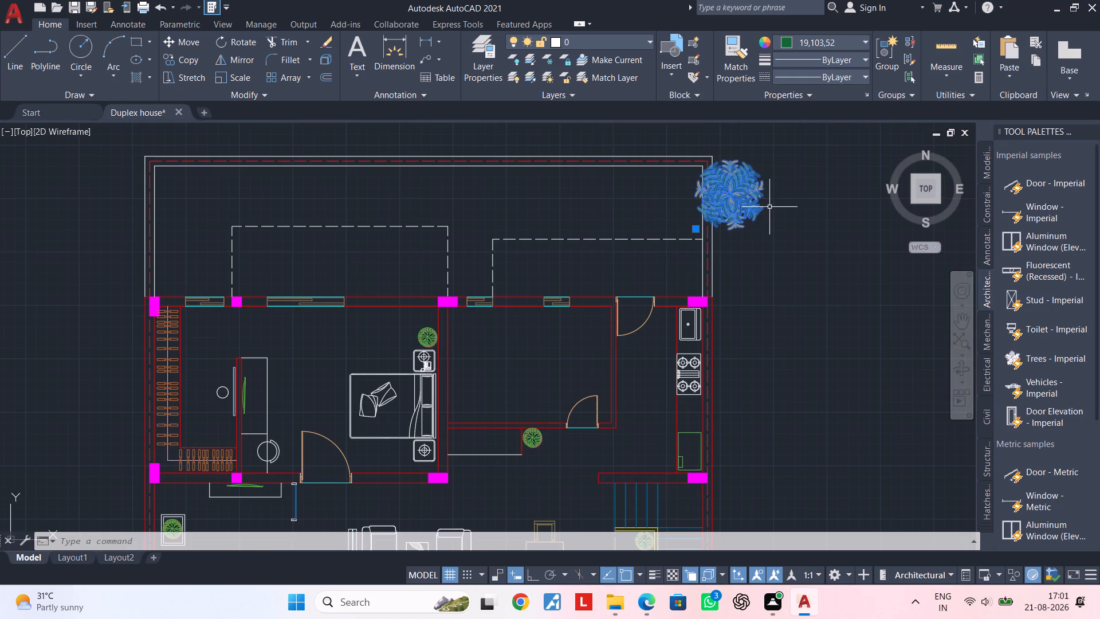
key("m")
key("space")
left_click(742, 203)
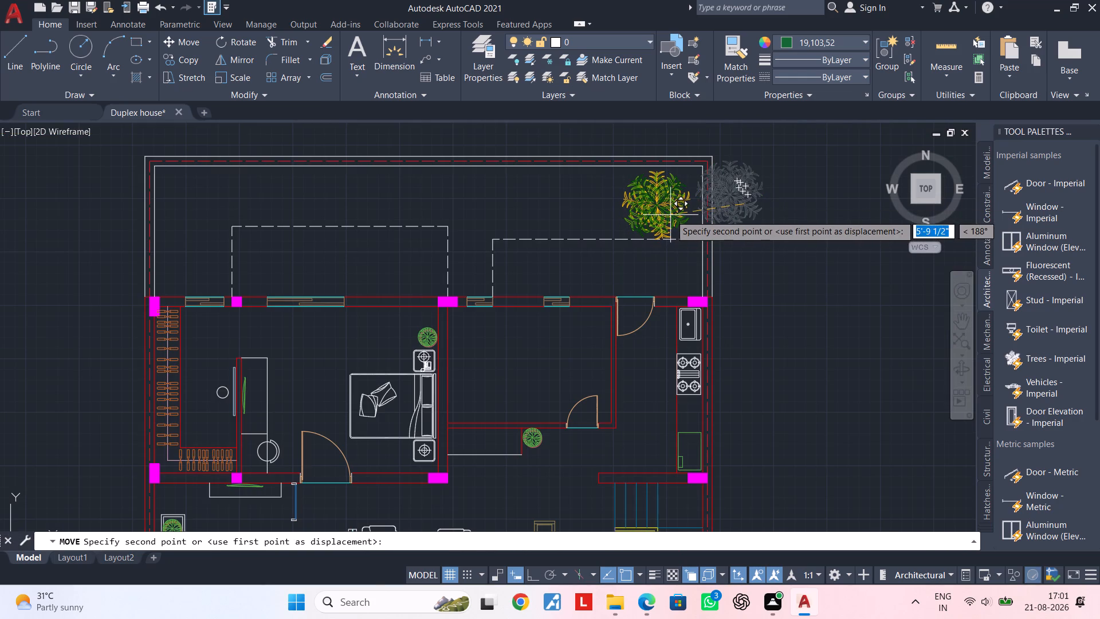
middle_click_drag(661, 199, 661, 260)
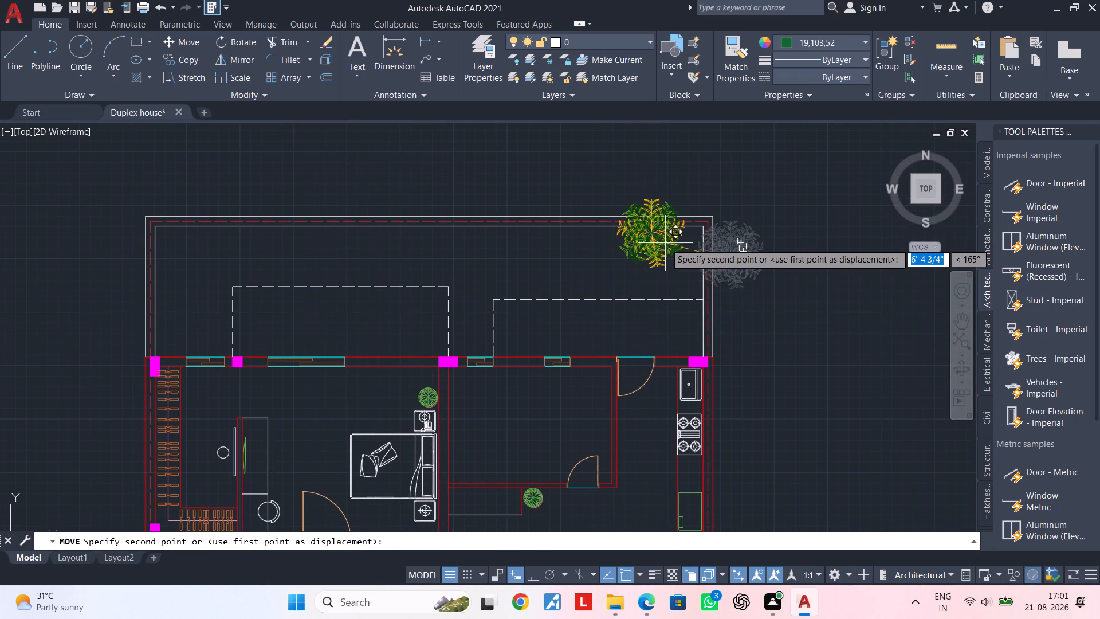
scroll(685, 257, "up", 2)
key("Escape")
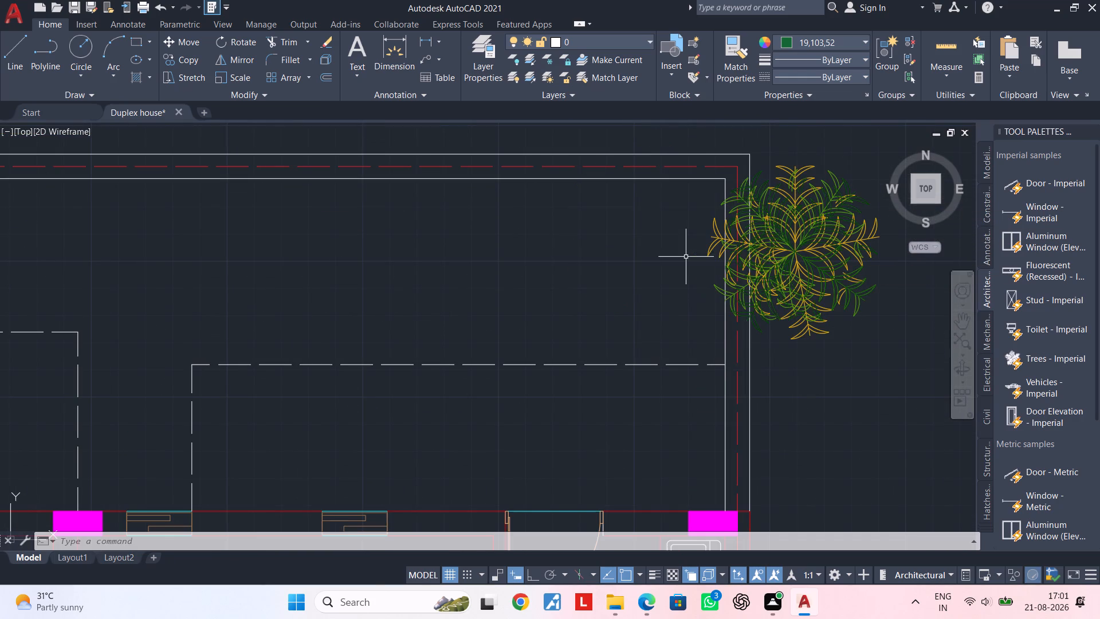
Move the enlarged plant from across the east boundary wall into the northeast corner of the open area.
left_click(784, 258)
key("m")
key("space")
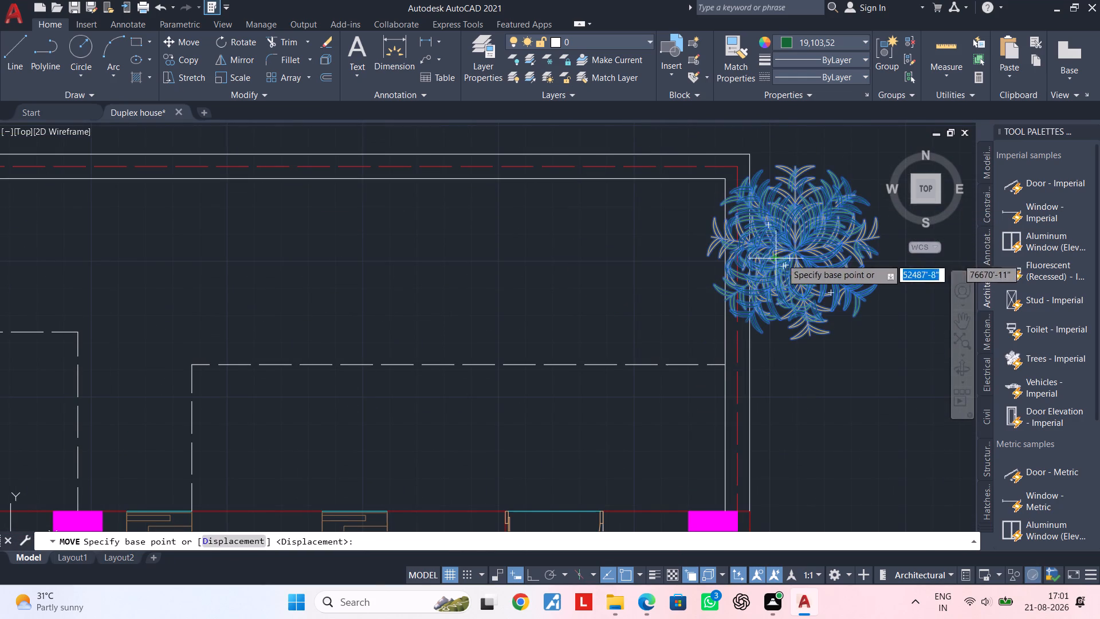
left_click(783, 258)
left_click(635, 257)
key("Escape")
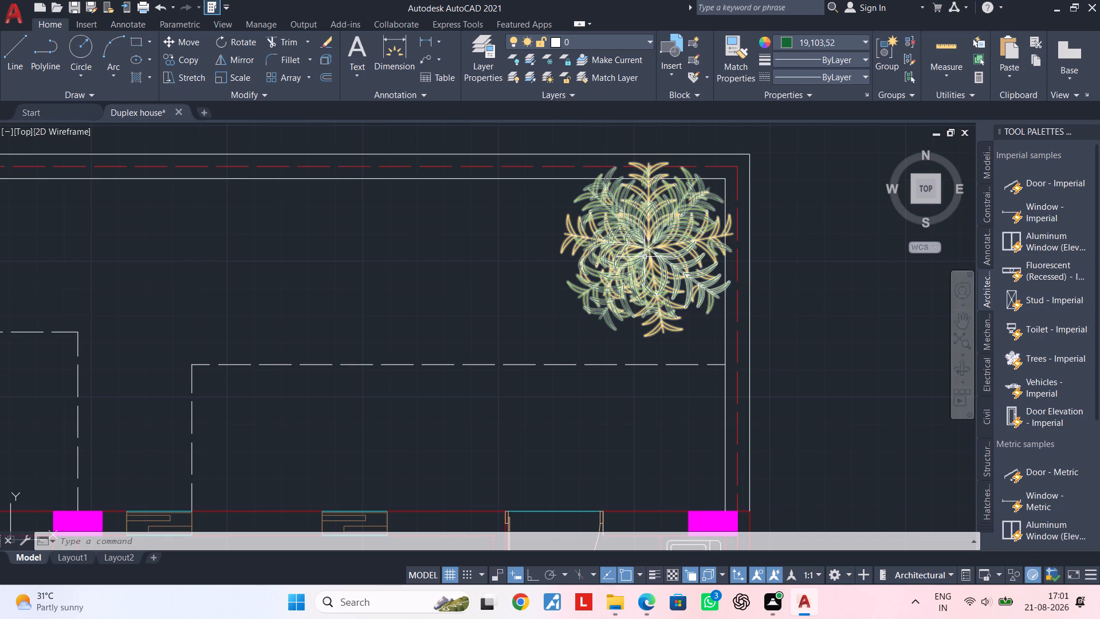
Scale the plant in the northeast corner down freehand to about half its size.
left_click(645, 257)
key("s")
type("c")
key("space")
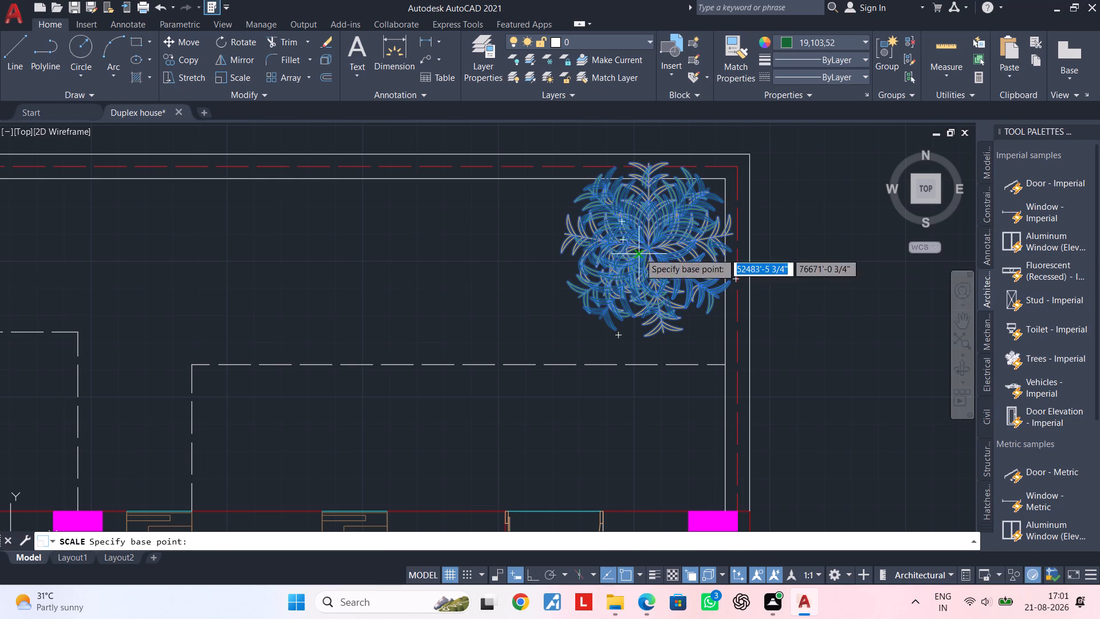
left_click(649, 264)
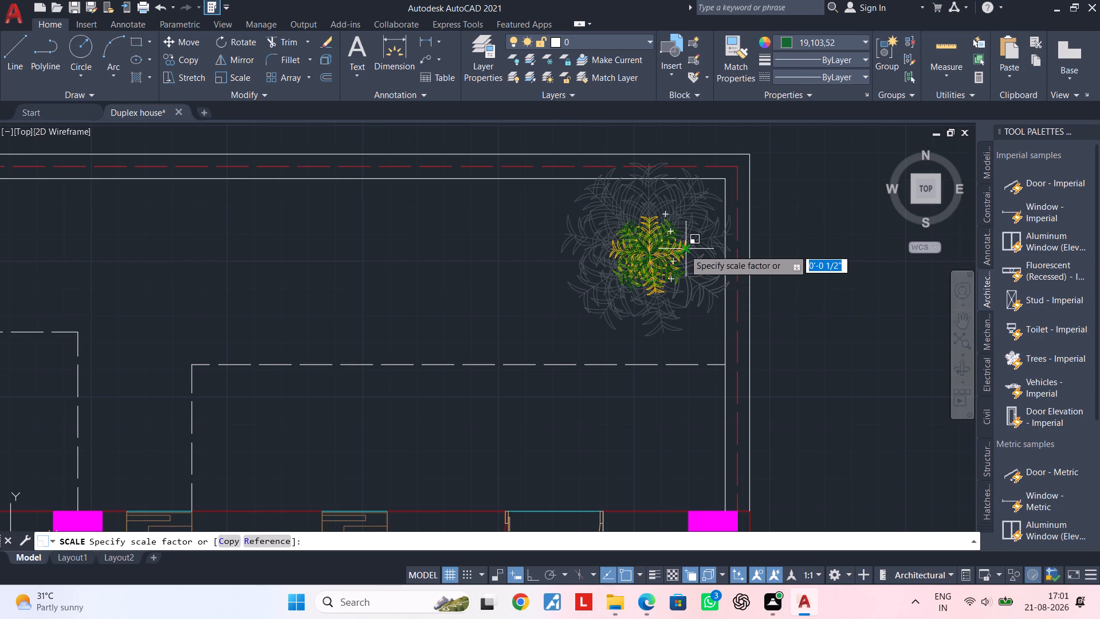
left_click(684, 249)
Fix the plant's reduced size and move it farther northeast, close against the corner of the boundary wall.
left_click(672, 259)
type("m")
key("space")
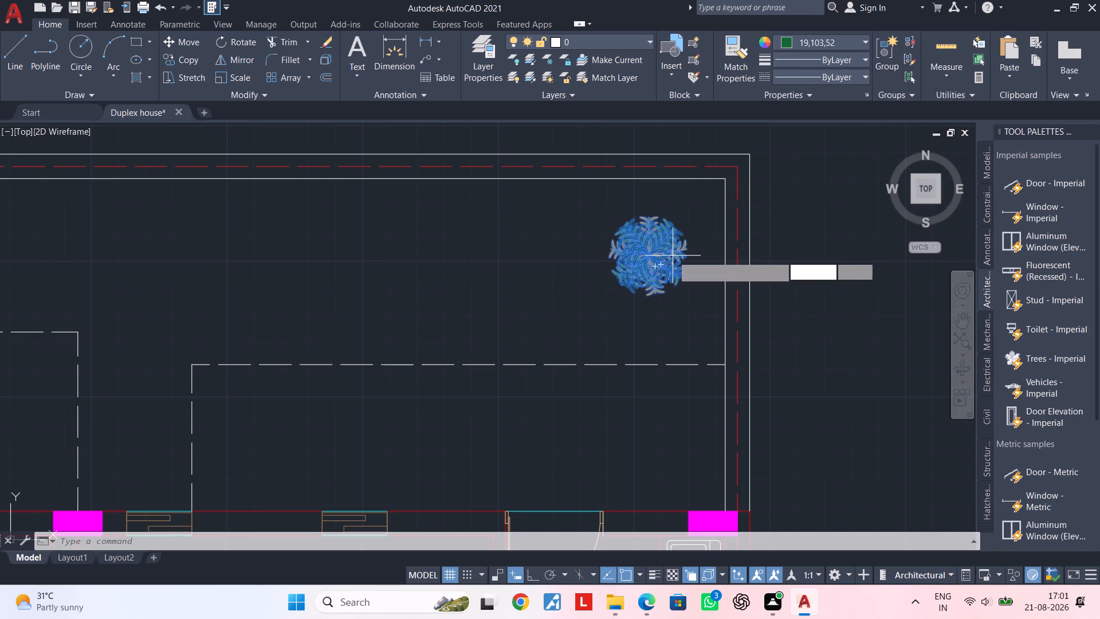
left_click(673, 256)
left_click(700, 206)
key("Escape")
key("Escape")
Copy the corner plant once southward beside the east boundary wall and four times westward along the north boundary wall.
left_click(689, 222)
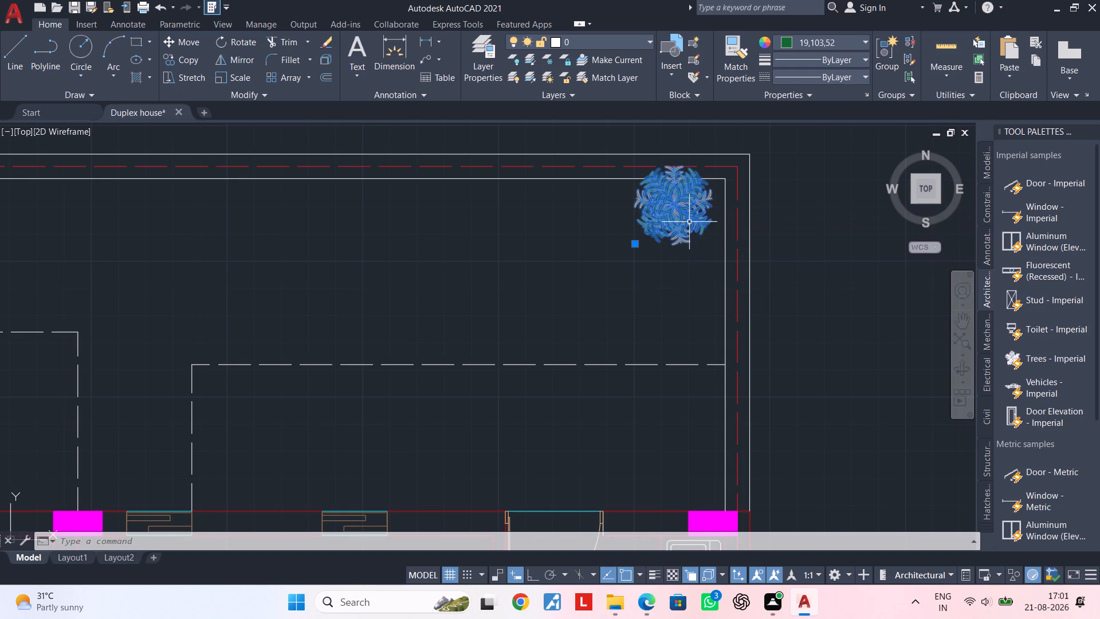
key("c")
key("o")
key("space")
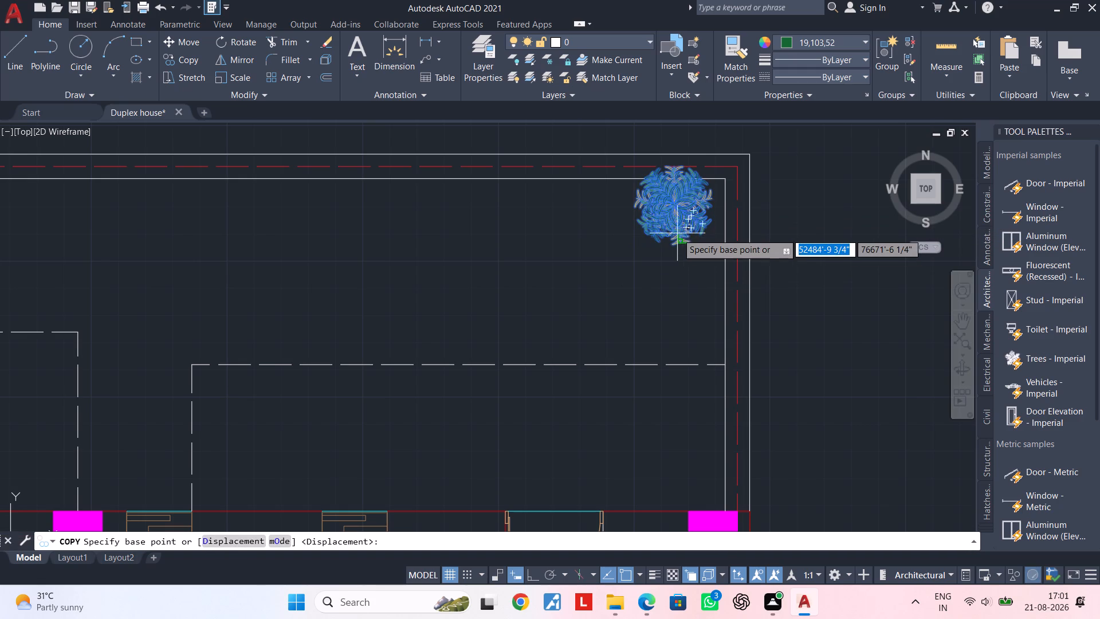
left_click(673, 227)
left_click(681, 325)
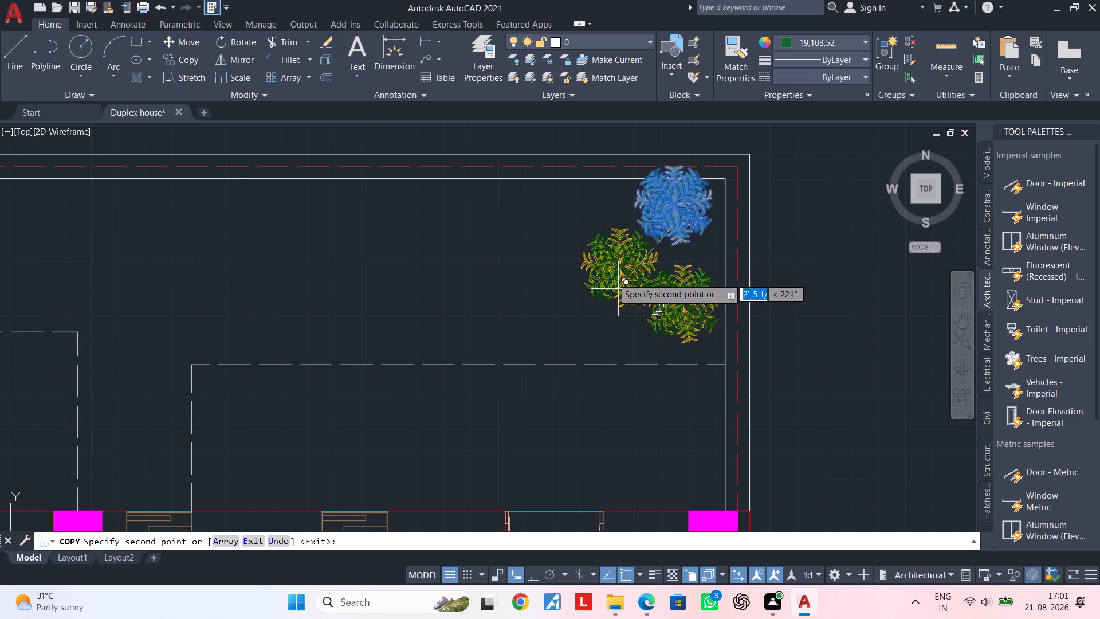
left_click(572, 225)
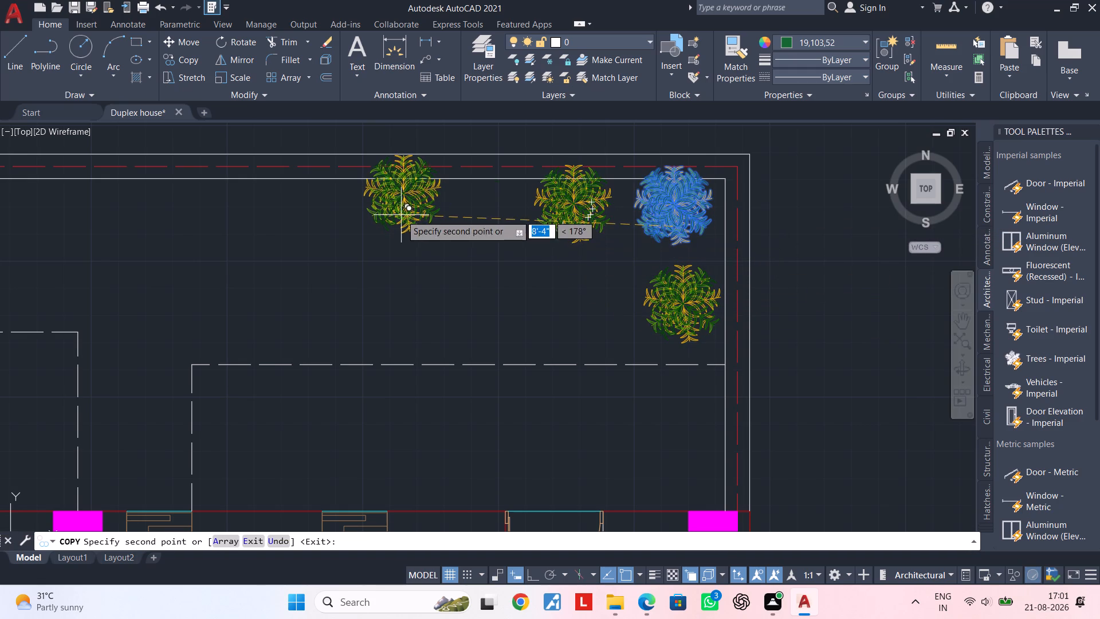
left_click(401, 215)
scroll(321, 253, "down", 1)
middle_click_drag(320, 253, 667, 252)
left_click(619, 222)
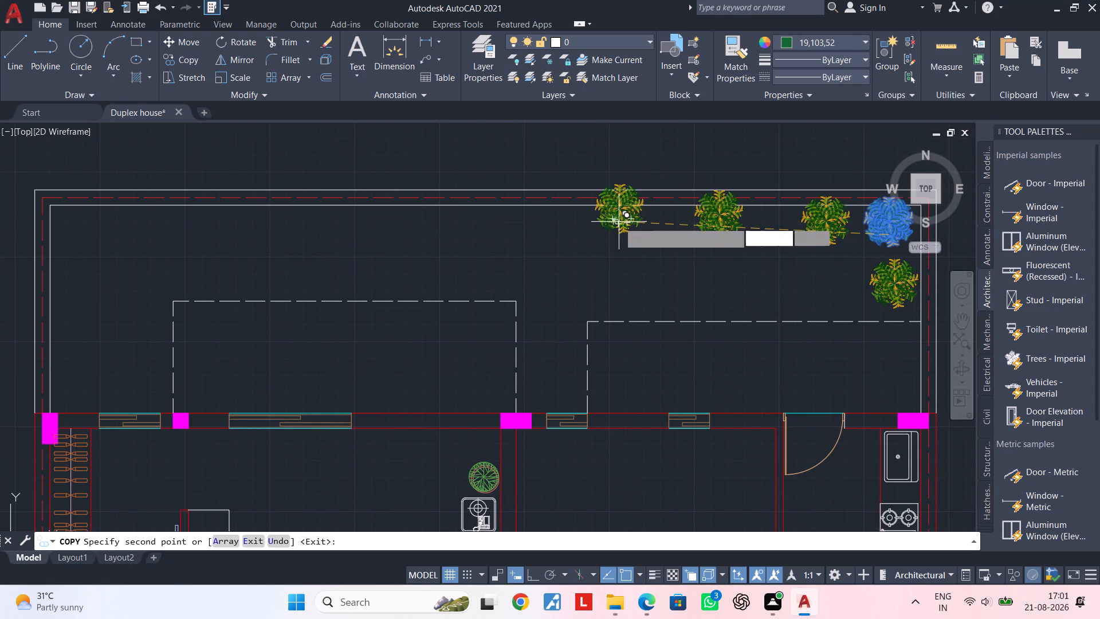
left_click(492, 223)
Add six more plant copies: along the north wall's western half, in the northwest corner, beside the west wall, and one in between.
scroll(362, 241, "down", 1)
middle_click_drag(377, 242, 597, 242)
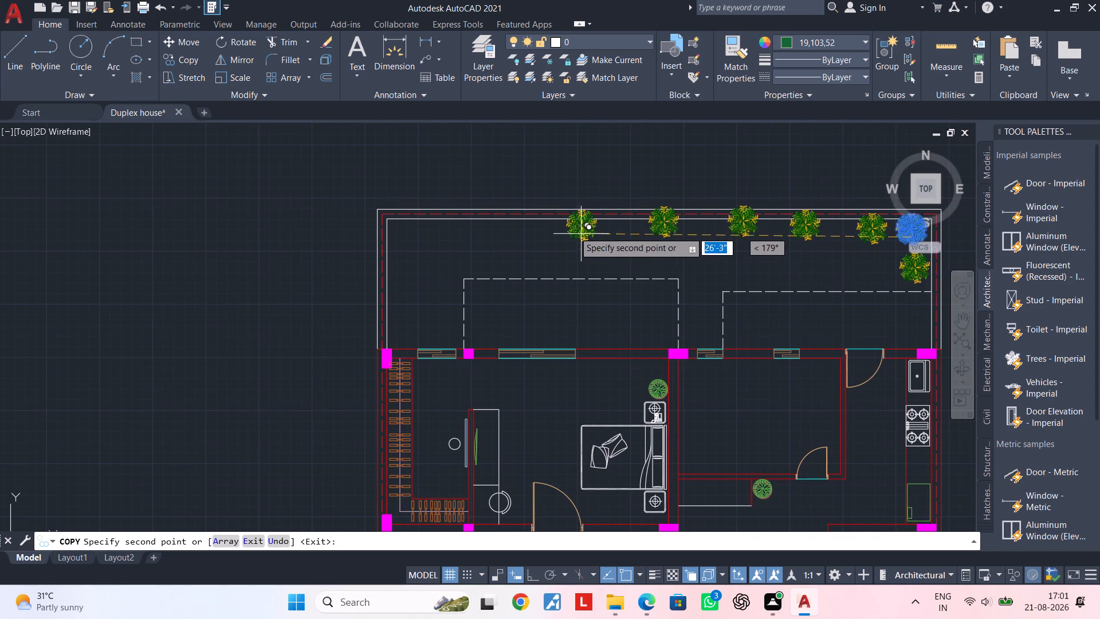
left_click(568, 230)
left_click(501, 232)
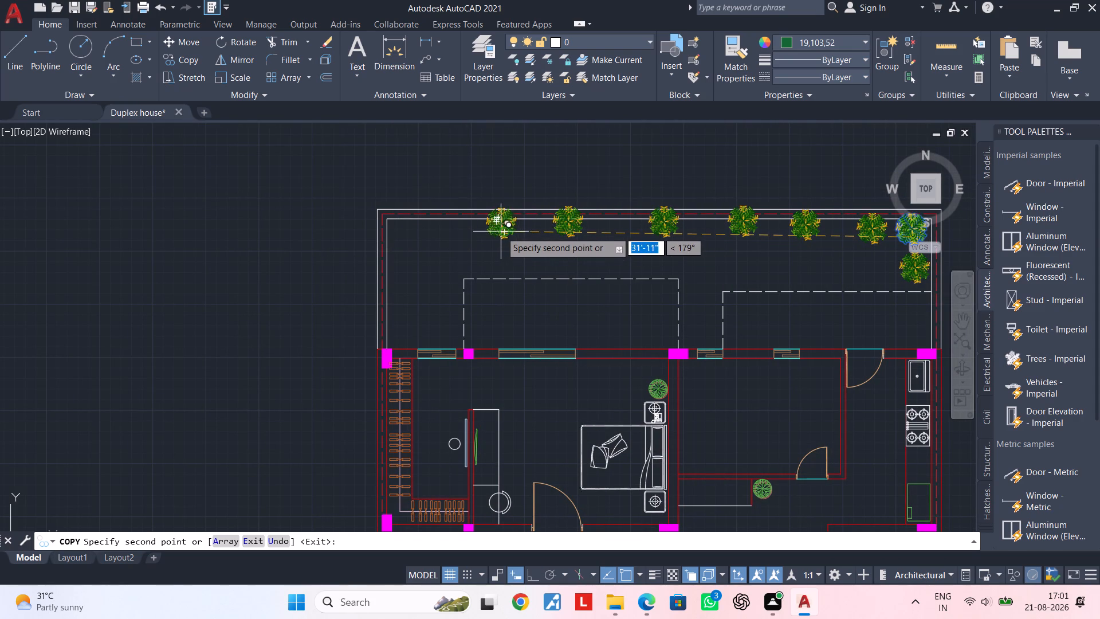
left_click(423, 237)
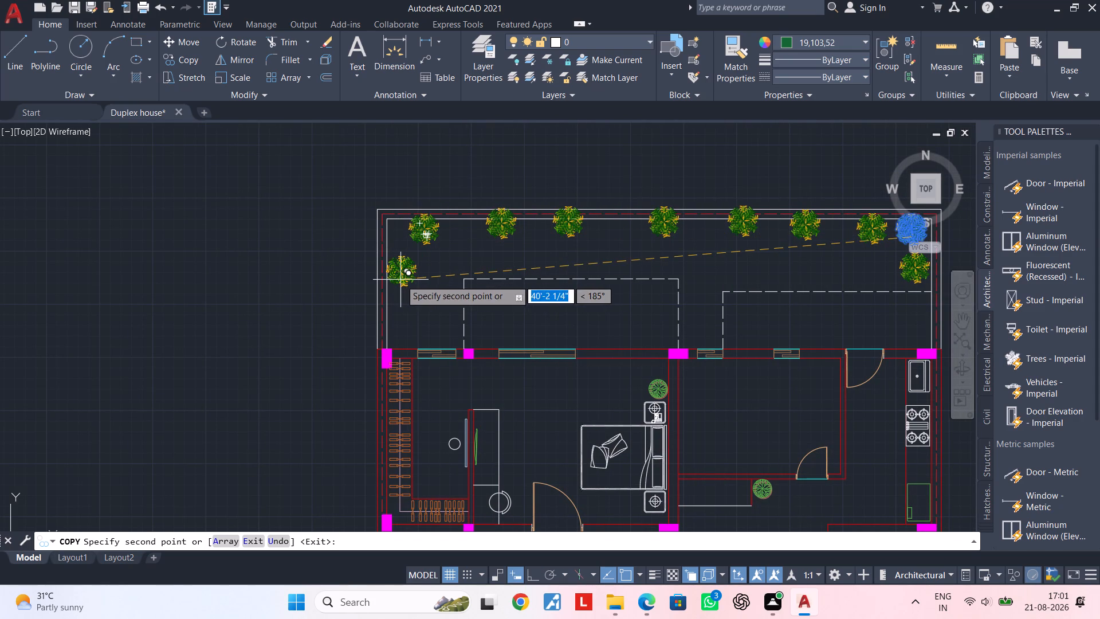
left_click(400, 280)
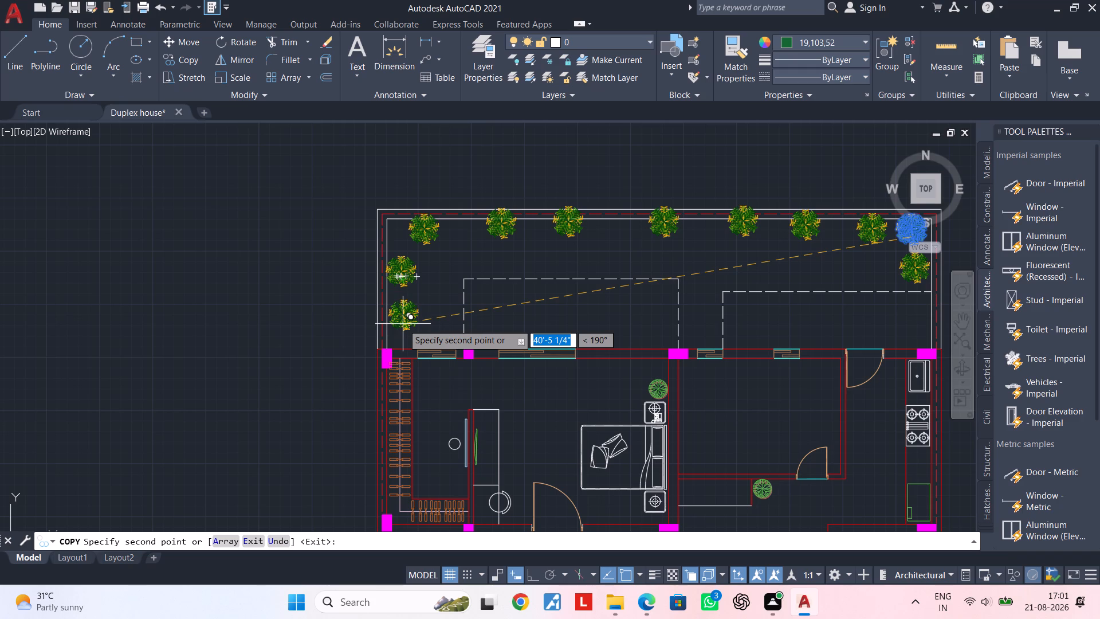
left_click(387, 243)
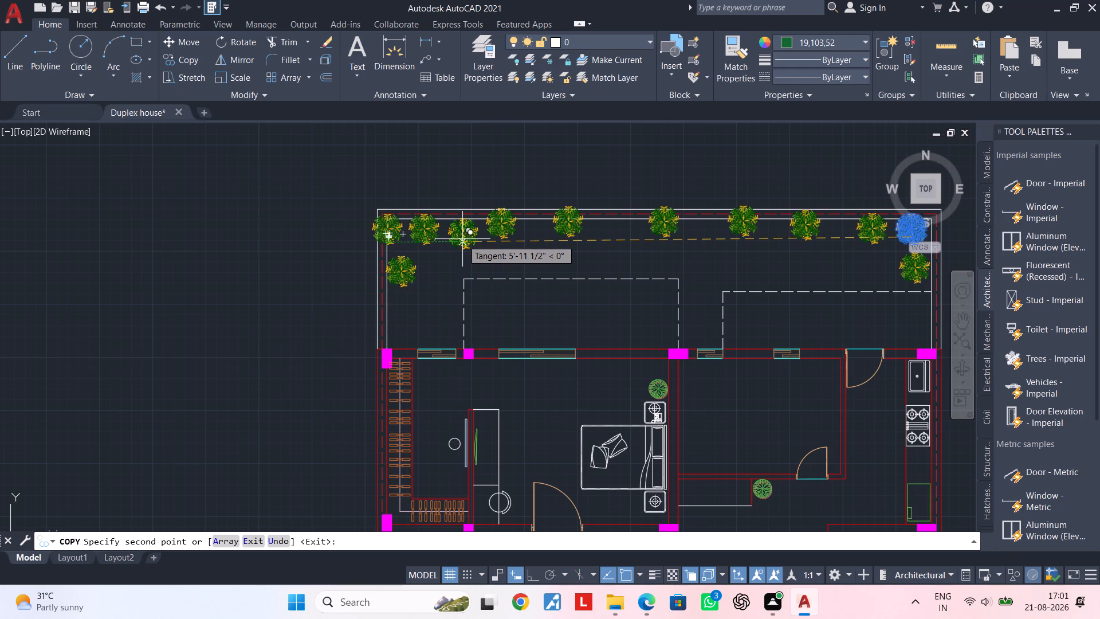
left_click(614, 235)
middle_click_drag(712, 276, 415, 296)
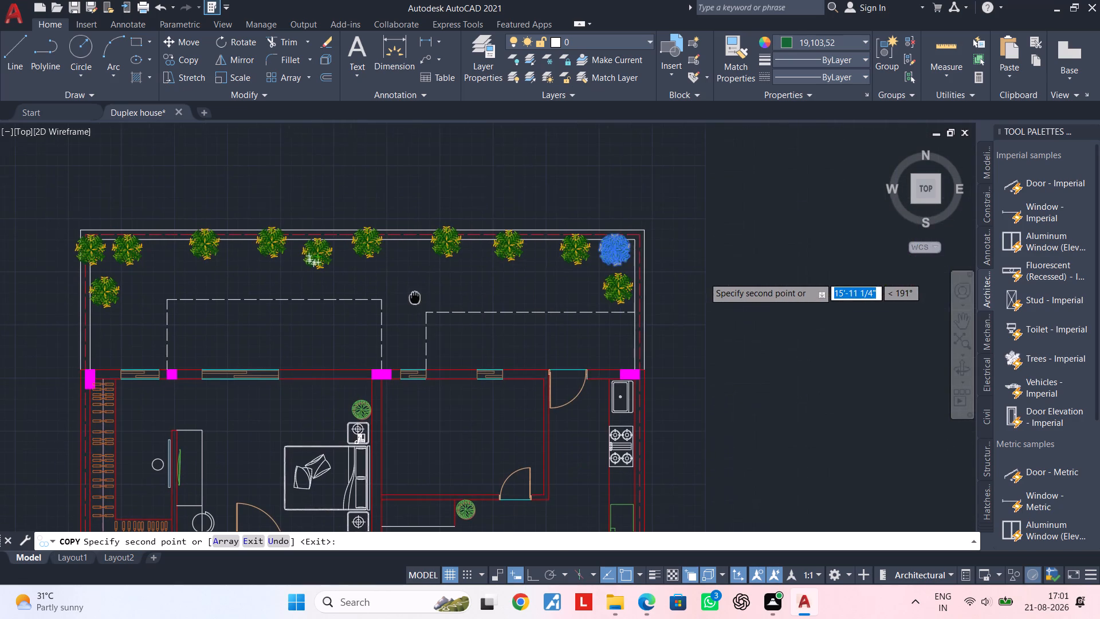
middle_click_drag(415, 296, 414, 296)
key("Escape")
key("Escape")
Look over the planted open area and the furnished rooms of the house plan.
scroll(465, 295, "down", 2)
middle_click_drag(487, 292, 588, 269)
scroll(482, 264, "up", 5)
scroll(518, 279, "down", 2)
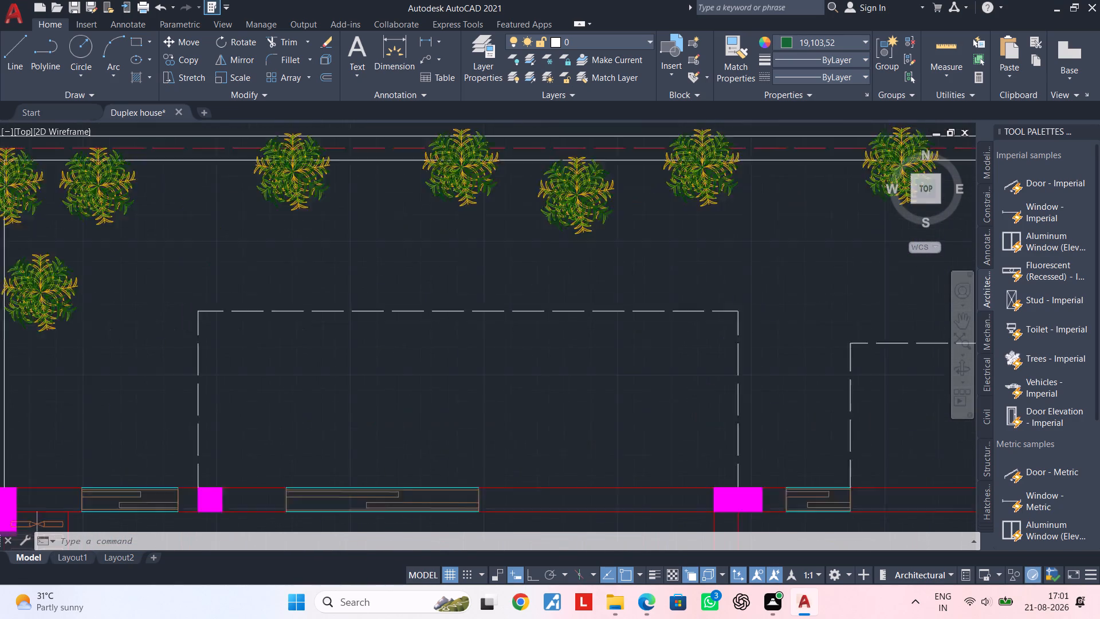
scroll(519, 279, "down", 1)
middle_click_drag(540, 275, 332, 276)
key("Escape")
scroll(458, 299, "down", 1)
middle_click_drag(469, 295, 264, 238)
key("Escape")
middle_click_drag(288, 284, 498, 237)
middle_click_drag(422, 264, 480, 230)
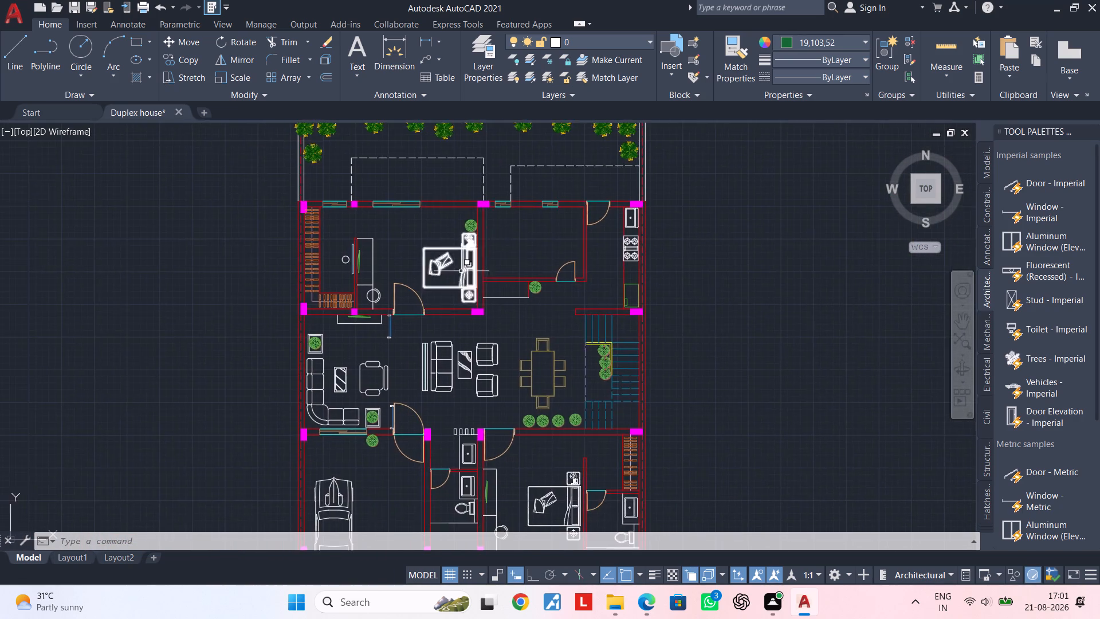
middle_click_drag(426, 282, 484, 203)
scroll(511, 222, "down", 1)
middle_click_drag(526, 233, 193, 244)
scroll(221, 244, "up", 1)
middle_click_drag(222, 247, 531, 250)
scroll(392, 237, "up", 1)
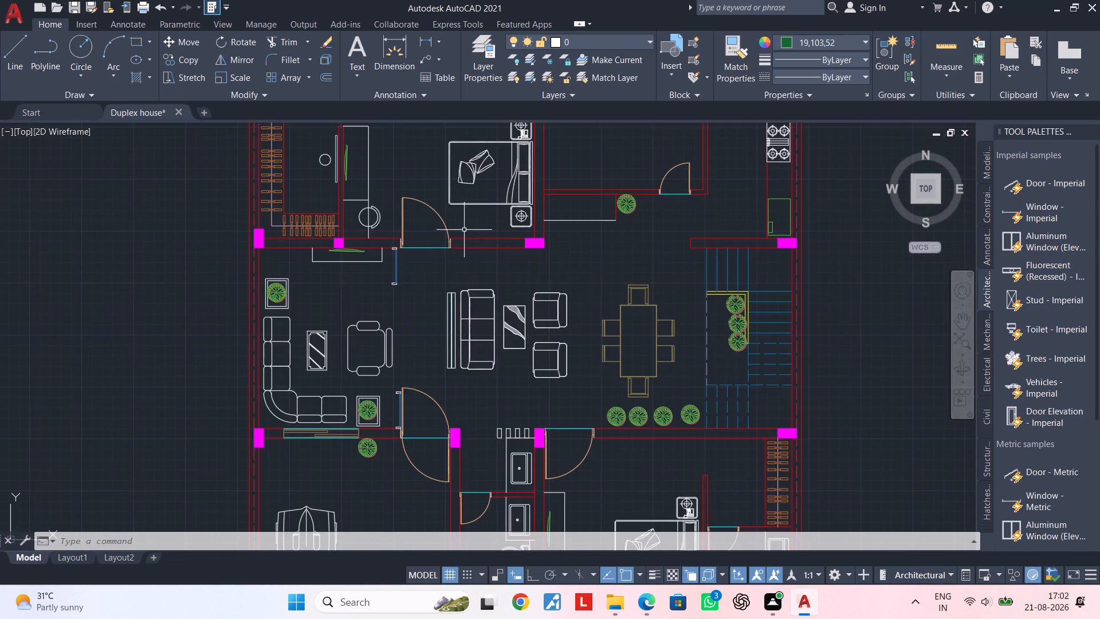
scroll(467, 230, "down", 2)
middle_click_drag(483, 229, 365, 249)
middle_click_drag(404, 242, 375, 268)
scroll(351, 253, "up", 1)
middle_click_drag(366, 245, 326, 324)
key("Escape")
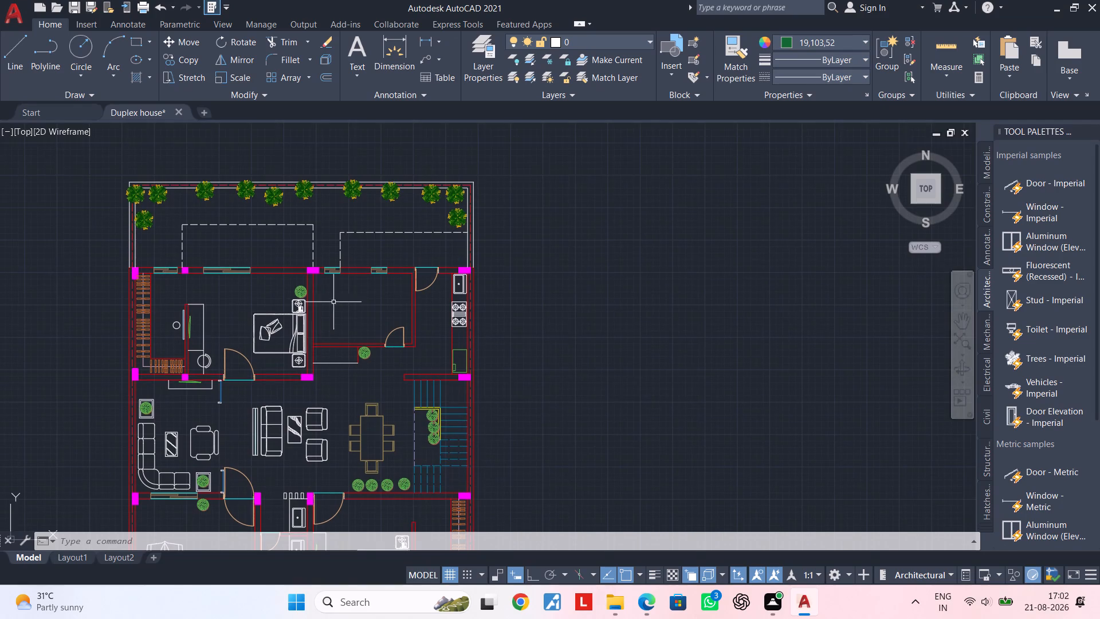
key("Escape")
Start a Solid hatch at the west boundary wall and set the hatch colour to index colour 8.
middle_click_drag(263, 261, 410, 231)
scroll(257, 205, "up", 3)
middle_click_drag(412, 222, 284, 248)
scroll(194, 260, "up", 1)
middle_click_drag(349, 257, 254, 269)
scroll(293, 269, "up", 1)
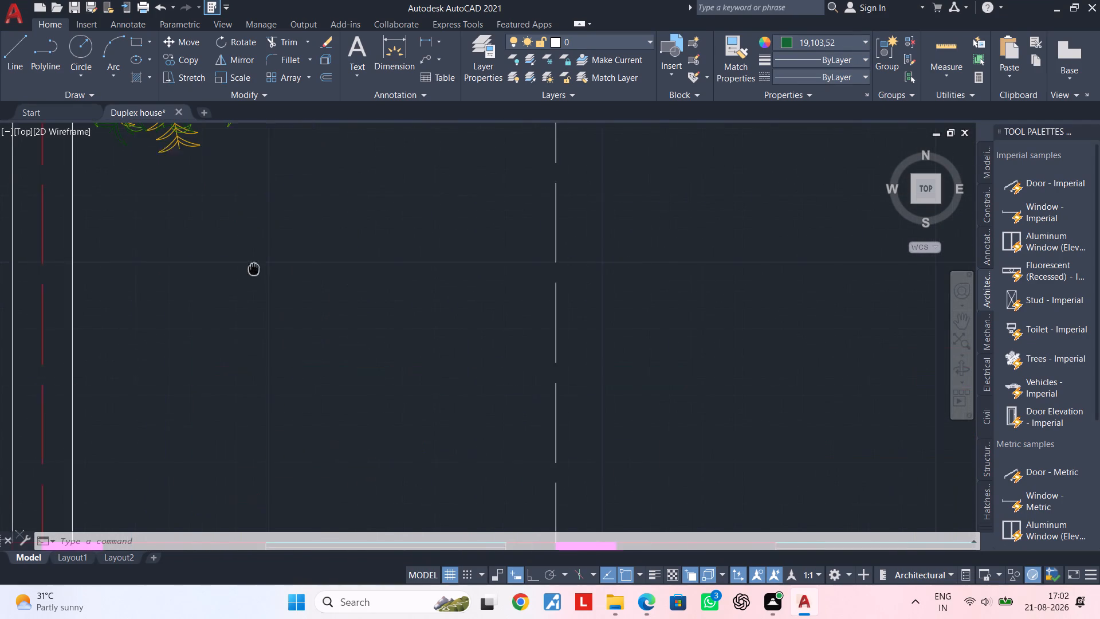
middle_click_drag(254, 269, 241, 269)
key("Escape")
key("Escape")
key("h")
key("space")
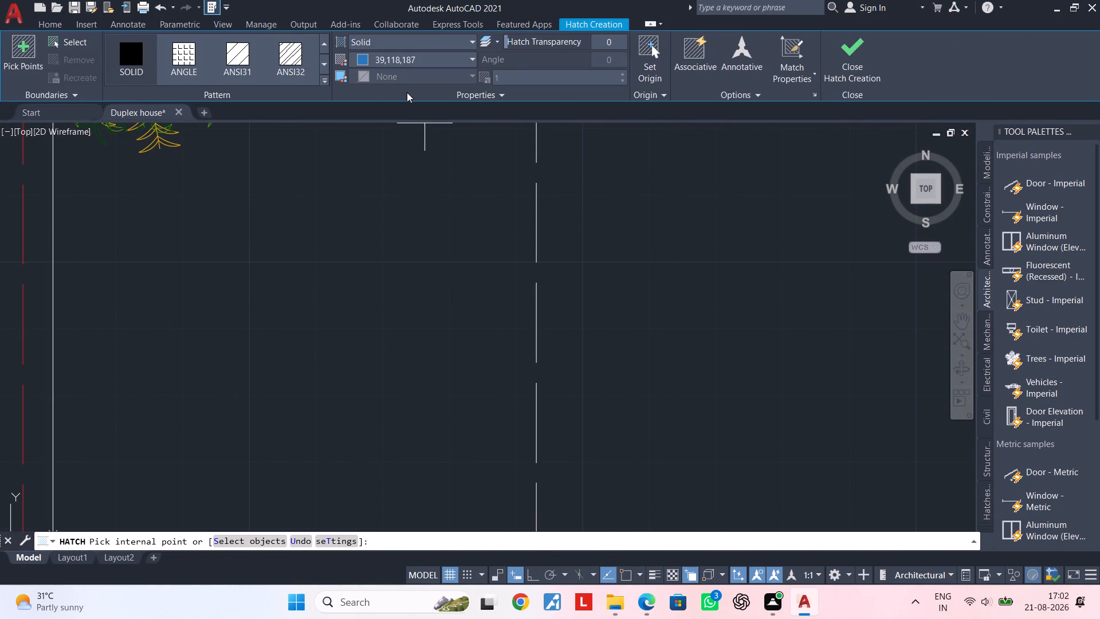
left_click(363, 58)
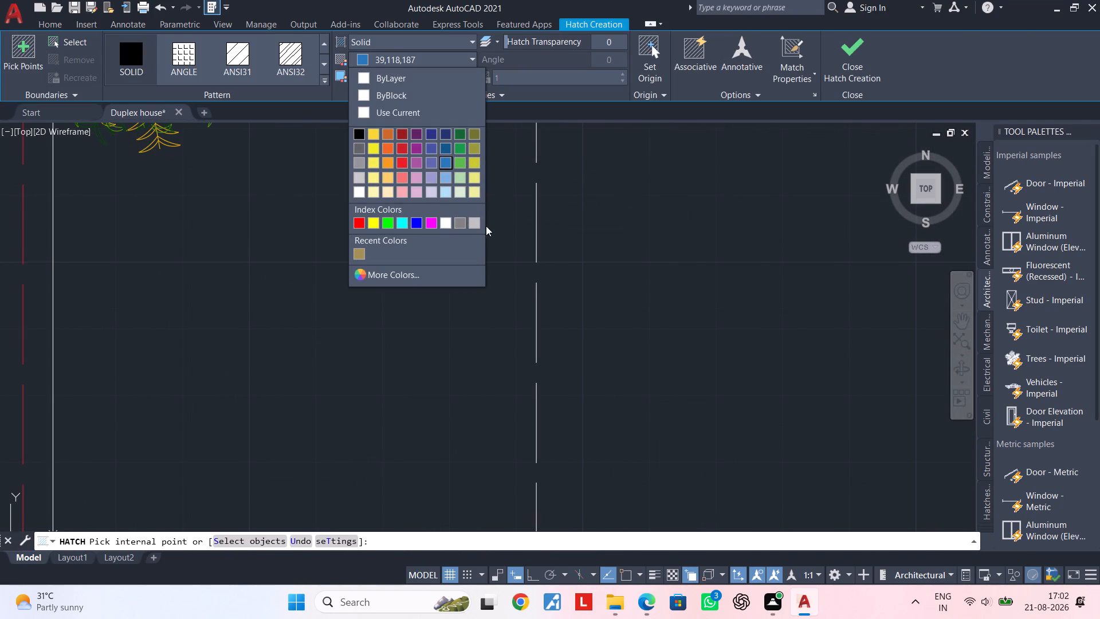
left_click(462, 226)
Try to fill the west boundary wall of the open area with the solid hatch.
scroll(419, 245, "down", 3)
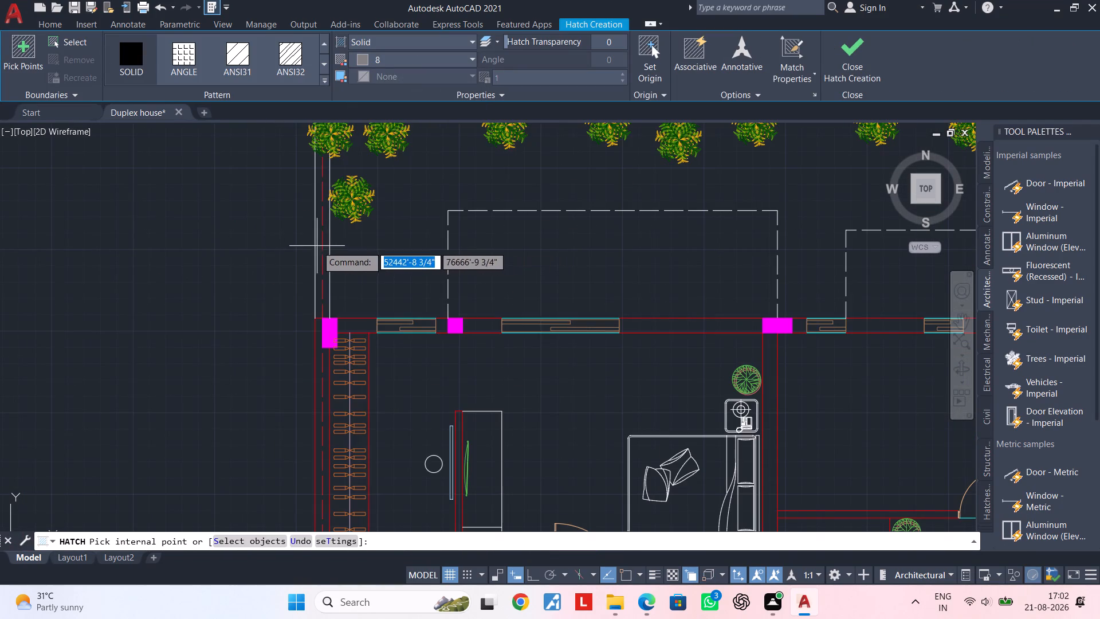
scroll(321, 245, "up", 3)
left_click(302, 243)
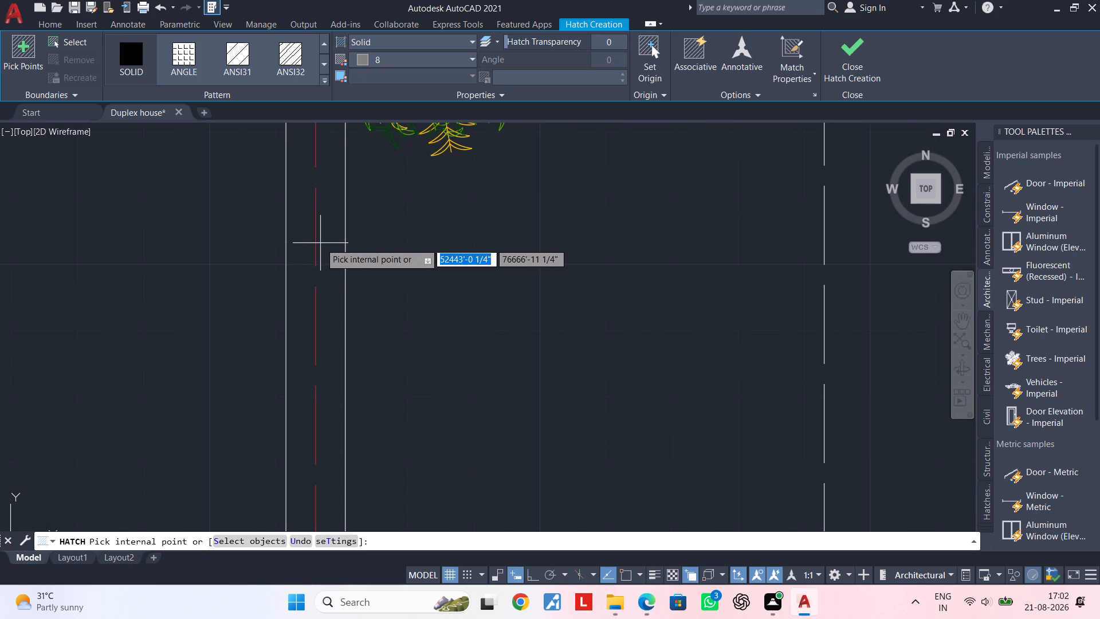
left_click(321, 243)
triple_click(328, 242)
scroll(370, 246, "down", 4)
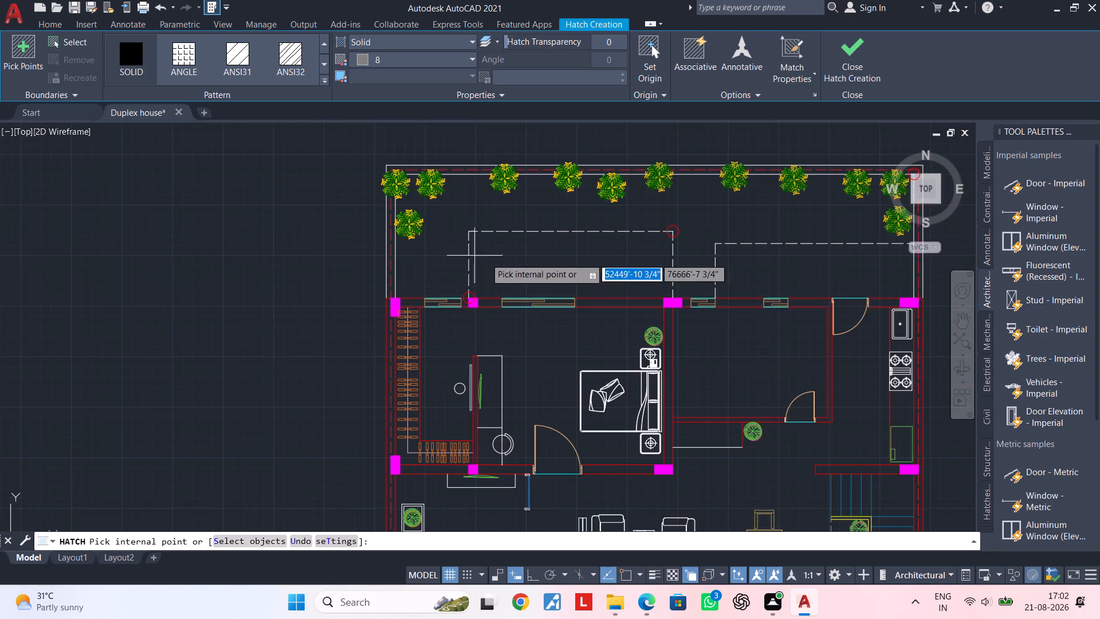
Fill the house's north wall pieces between the columns and windows, from the northwest column to the first window past the bedroom.
middle_click_drag(488, 260, 430, 248)
scroll(385, 290, "up", 5)
left_click(179, 266)
scroll(194, 265, "down", 3)
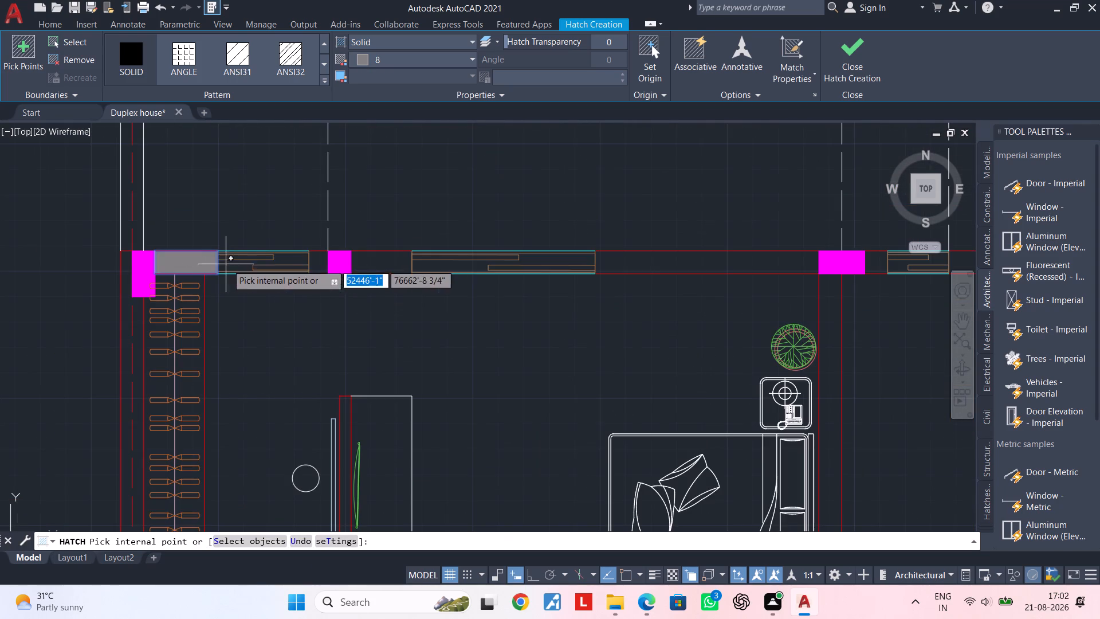
middle_click_drag(409, 277, 348, 281)
scroll(240, 263, "up", 2)
left_click(277, 263)
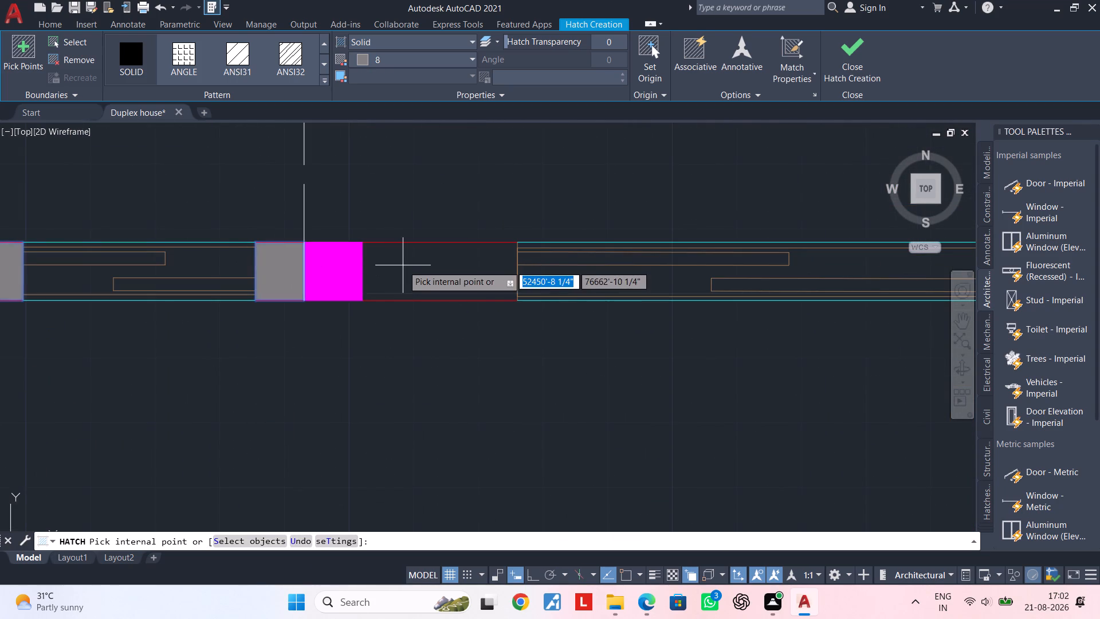
left_click(403, 265)
scroll(460, 278, "down", 3)
middle_click_drag(470, 278, 247, 276)
scroll(378, 268, "up", 1)
left_click(460, 277)
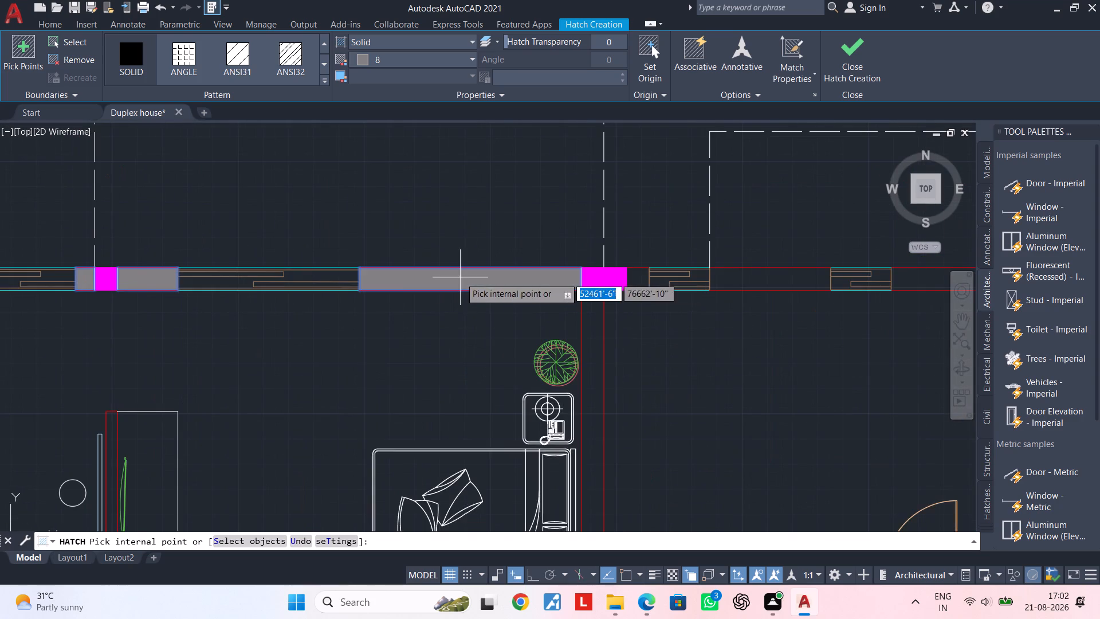
scroll(467, 277, "down", 2)
middle_click_drag(467, 277, 323, 277)
scroll(386, 272, "up", 4)
left_click(391, 320)
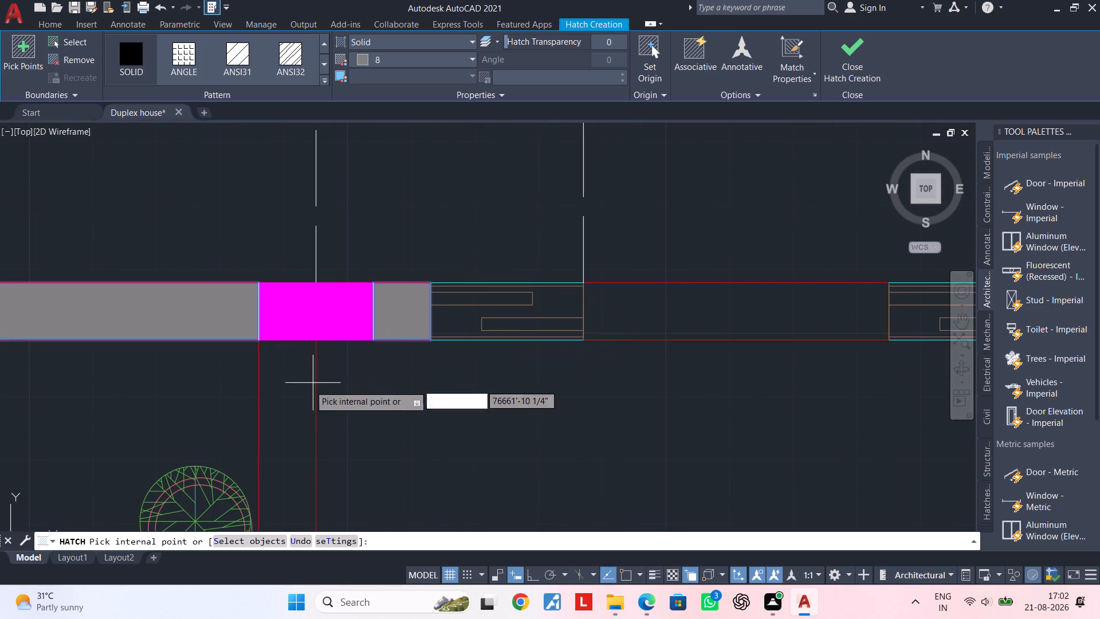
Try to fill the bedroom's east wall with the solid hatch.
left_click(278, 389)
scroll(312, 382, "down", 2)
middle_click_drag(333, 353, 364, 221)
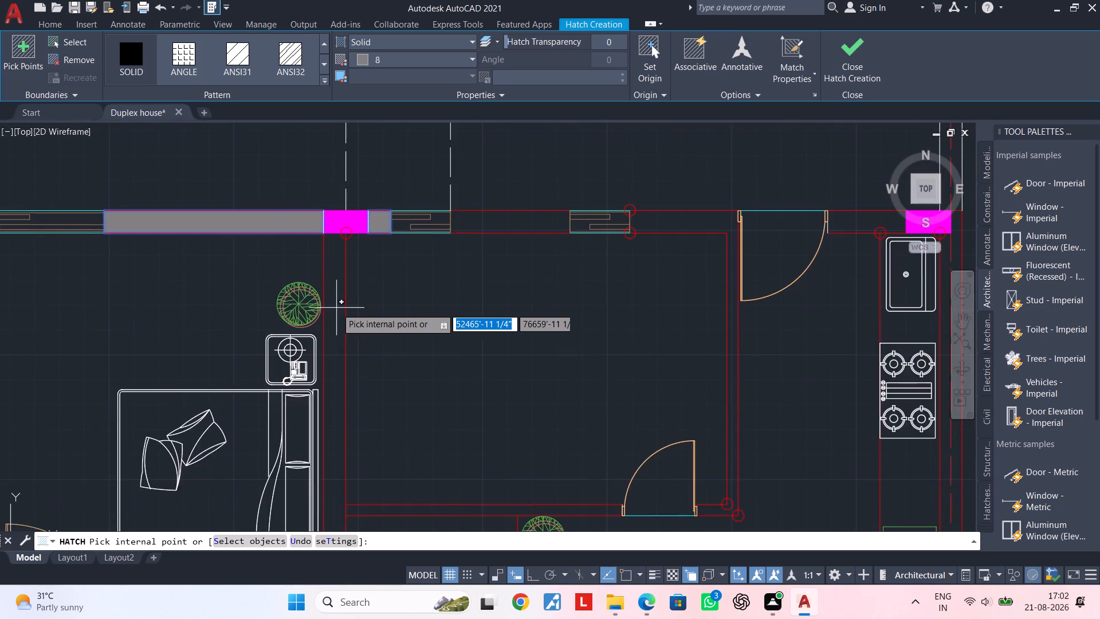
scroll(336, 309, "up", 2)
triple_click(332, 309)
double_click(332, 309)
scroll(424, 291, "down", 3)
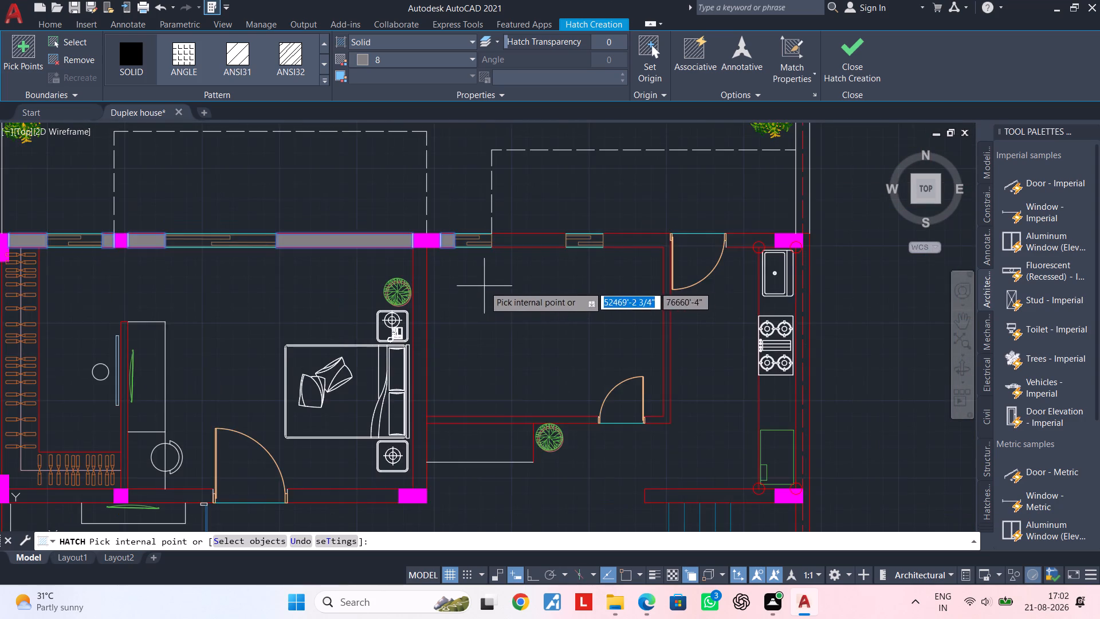
Fill the remaining north wall pieces up to the northeast column, including the connected wall west of the kitchen.
middle_click_drag(493, 286, 379, 298)
scroll(421, 261, "up", 3)
left_click(421, 232)
scroll(510, 296, "down", 1)
middle_click_drag(417, 324, 230, 332)
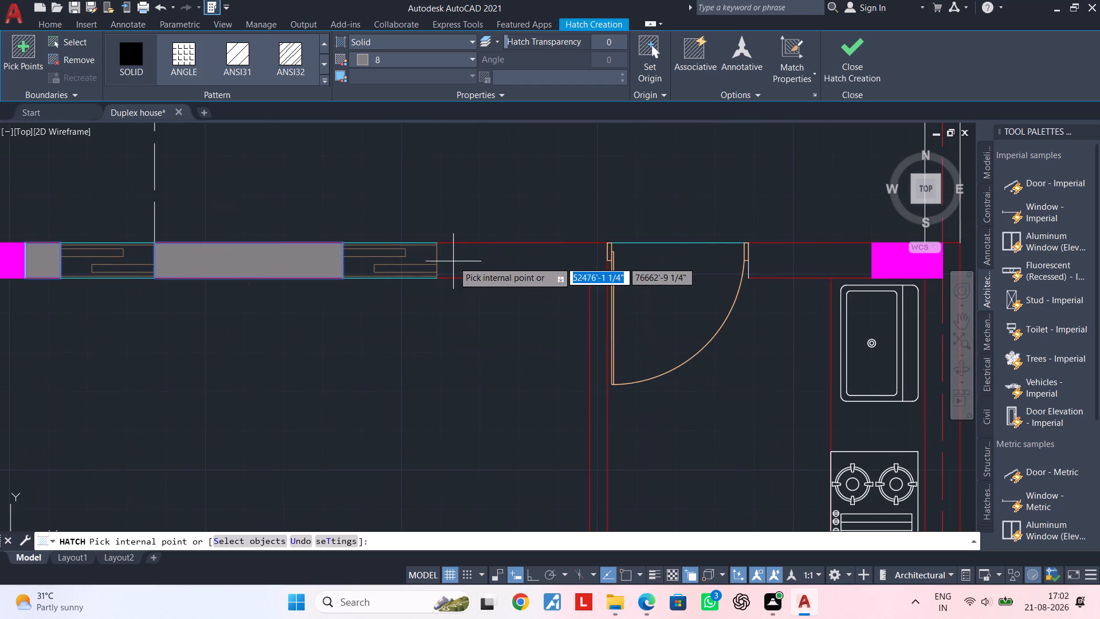
left_click(469, 253)
middle_click_drag(538, 308, 226, 319)
left_click(509, 263)
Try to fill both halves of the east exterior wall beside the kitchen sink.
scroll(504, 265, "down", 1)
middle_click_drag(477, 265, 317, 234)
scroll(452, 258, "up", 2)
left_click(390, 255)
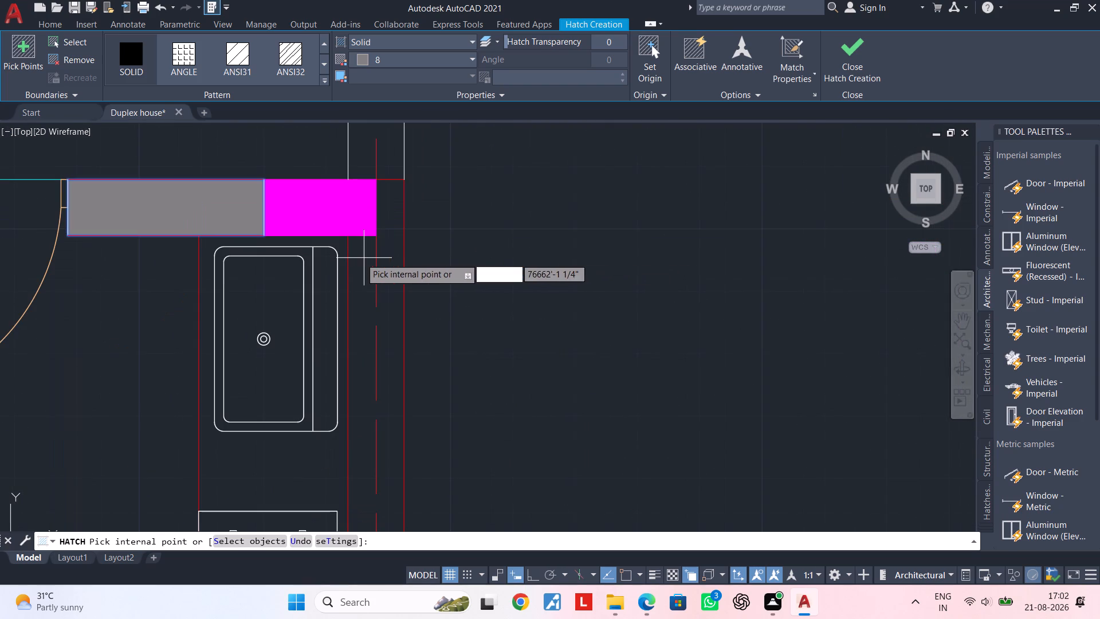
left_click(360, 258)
Fill the wall between the kitchen and the staircase, up to the column at the east wall.
scroll(374, 258, "down", 3)
middle_click_drag(443, 301, 502, 198)
middle_click_drag(477, 311, 498, 220)
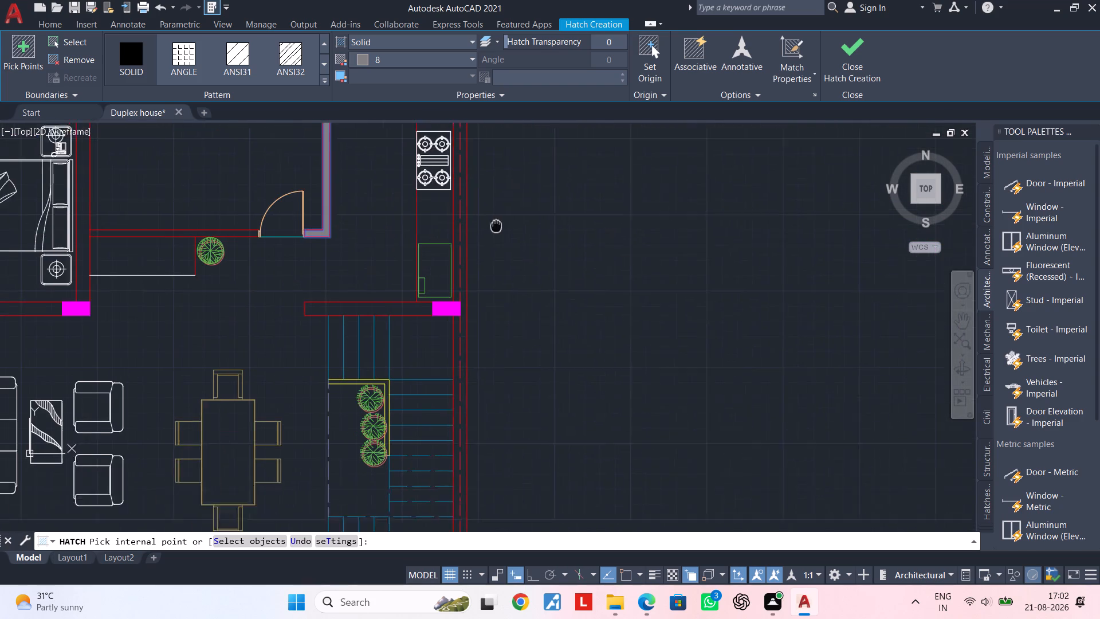
middle_click_drag(498, 220, 502, 193)
scroll(412, 268, "up", 3)
left_click(404, 283)
scroll(334, 273, "down", 3)
Fill the upper bedroom's east wall and the adjoining wall running east from it to the door of the next room.
middle_click_drag(250, 260, 569, 239)
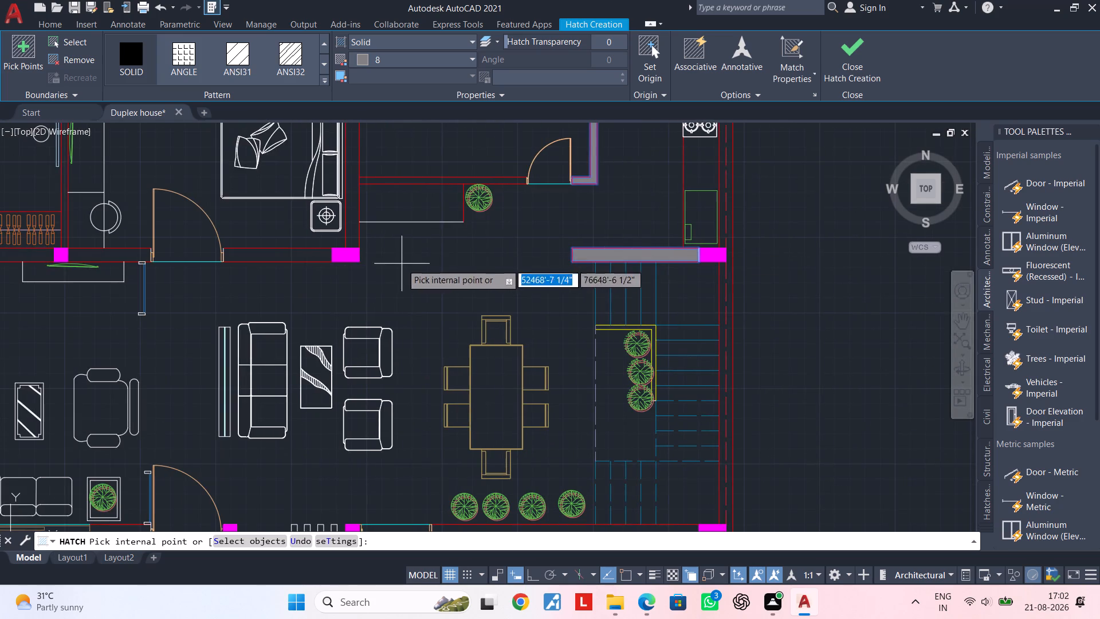
middle_click_drag(397, 268, 511, 265)
scroll(479, 200, "up", 1)
left_click(459, 202)
middle_click_drag(501, 201, 486, 243)
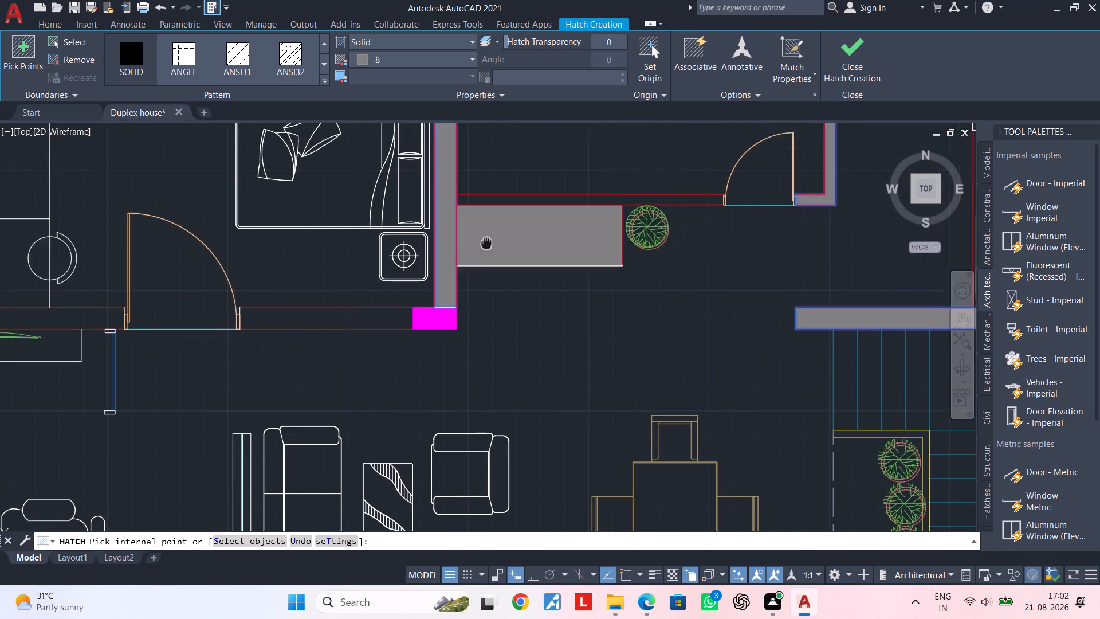
middle_click_drag(486, 243, 461, 288)
scroll(463, 266, "up", 2)
left_click(577, 224)
scroll(594, 268, "down", 3)
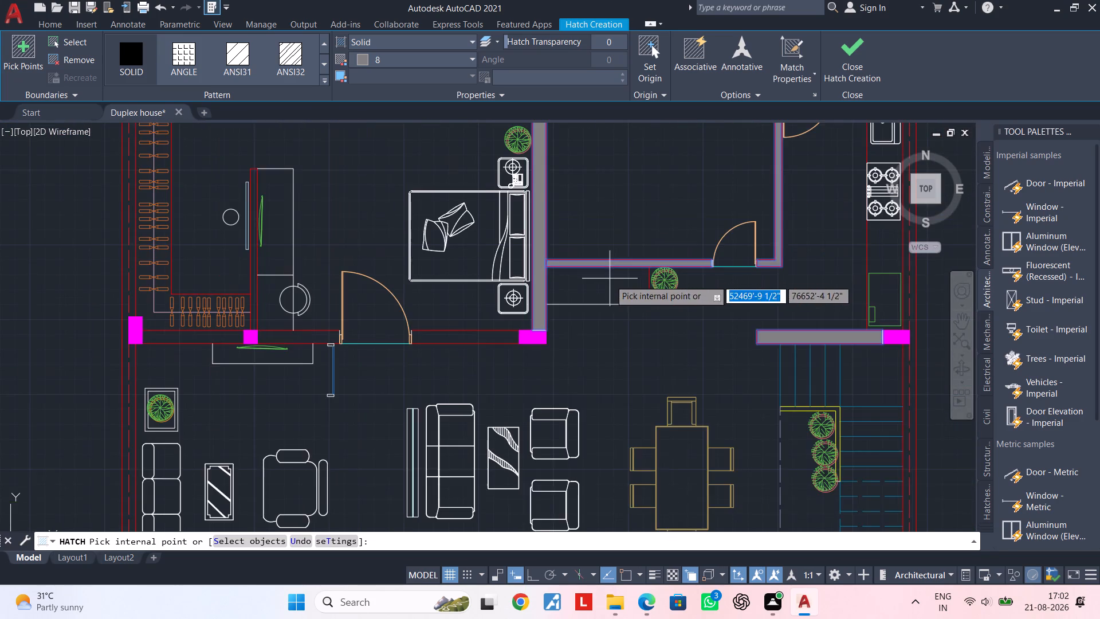
Fill the upper bedroom's south wall pieces on both sides of its door, through to the column at the west exterior wall.
middle_click_drag(594, 285, 503, 278)
middle_click_drag(491, 280, 544, 250)
left_click(446, 300)
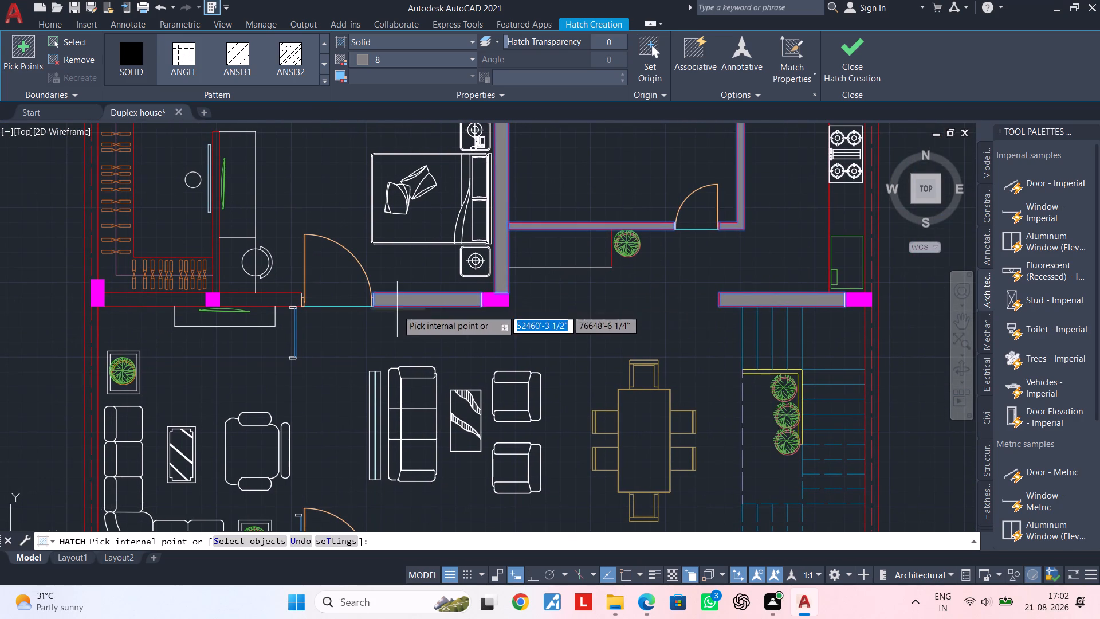
middle_click_drag(431, 327, 557, 288)
scroll(399, 261, "up", 3)
left_click(398, 261)
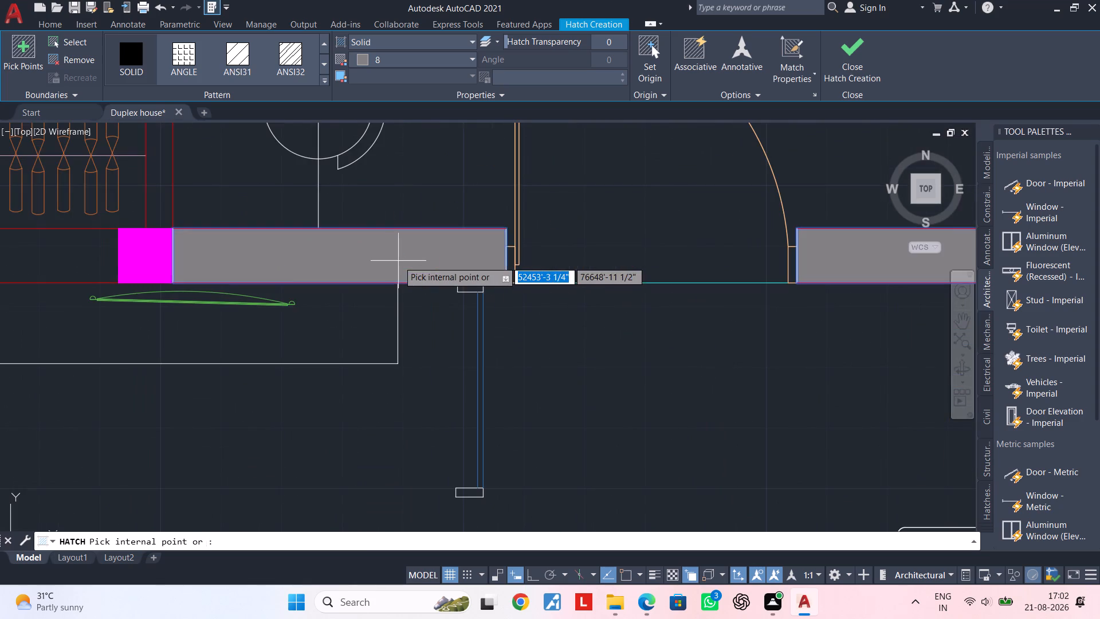
scroll(321, 291, "down", 2)
middle_click_drag(465, 281, 711, 277)
left_click(435, 276)
Fill the living room's south wall pieces beside the window and the dining area's south wall from the door to the east column.
middle_click_drag(384, 334, 343, 112)
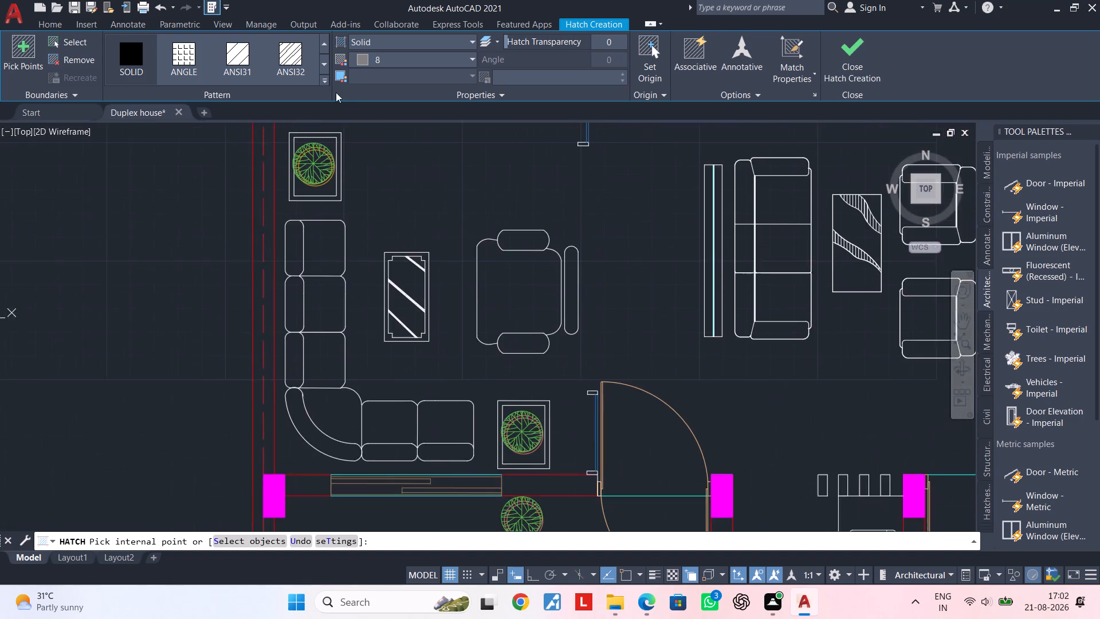
scroll(372, 232, "down", 2)
middle_click_drag(383, 246, 387, 201)
scroll(359, 301, "up", 3)
left_click(327, 276)
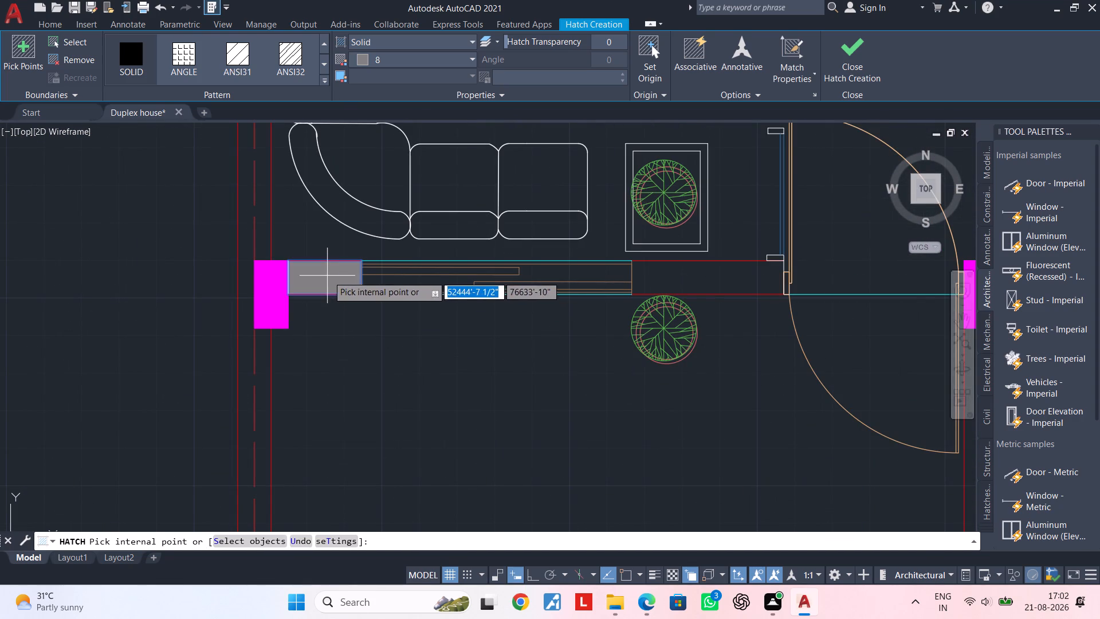
left_click(698, 285)
scroll(737, 317, "down", 2)
middle_click_drag(736, 319, 195, 292)
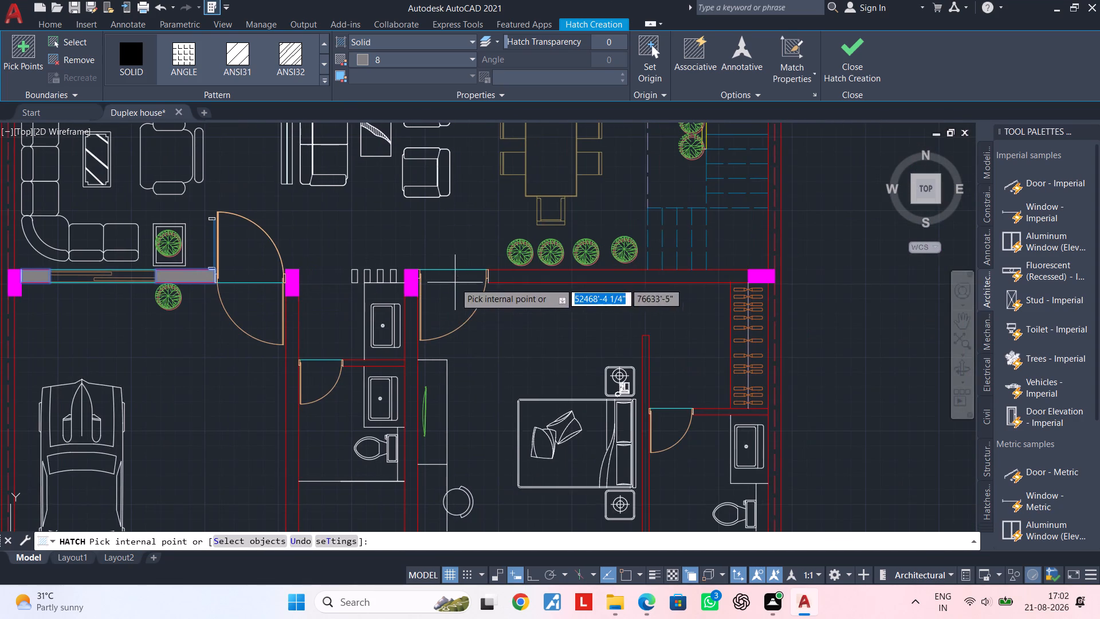
scroll(455, 283, "up", 3)
left_click(639, 255)
scroll(677, 297, "down", 3)
Fill the wall between the car parking and toilet, the partition between the two washbasins, and the toilet's east wall.
middle_click_drag(690, 308, 318, 261)
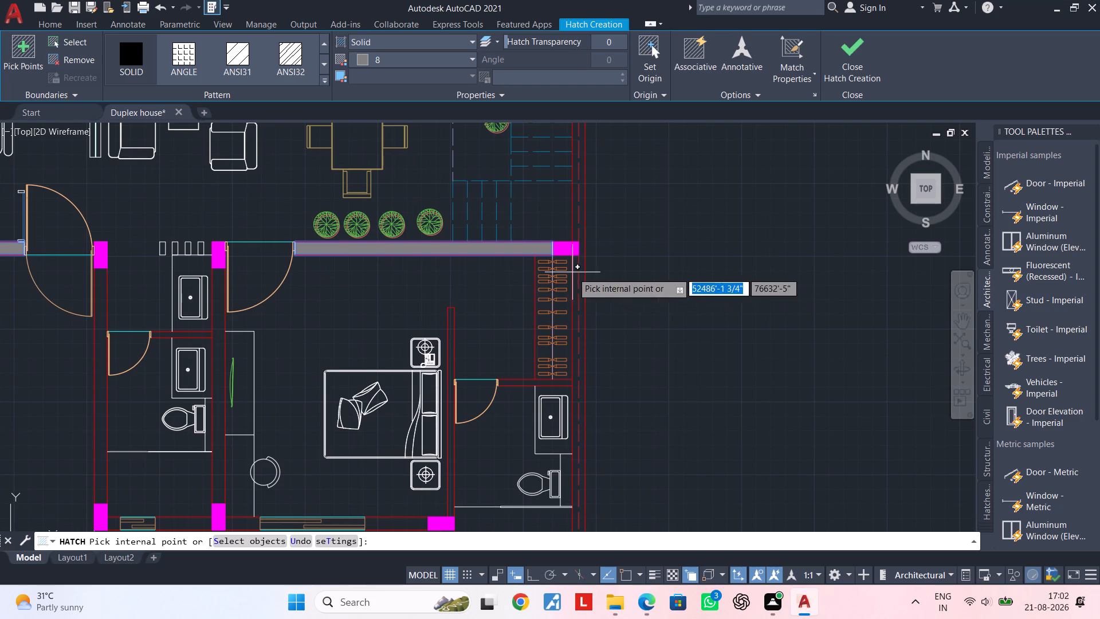
middle_click_drag(429, 297, 713, 217)
scroll(400, 238, "up", 2)
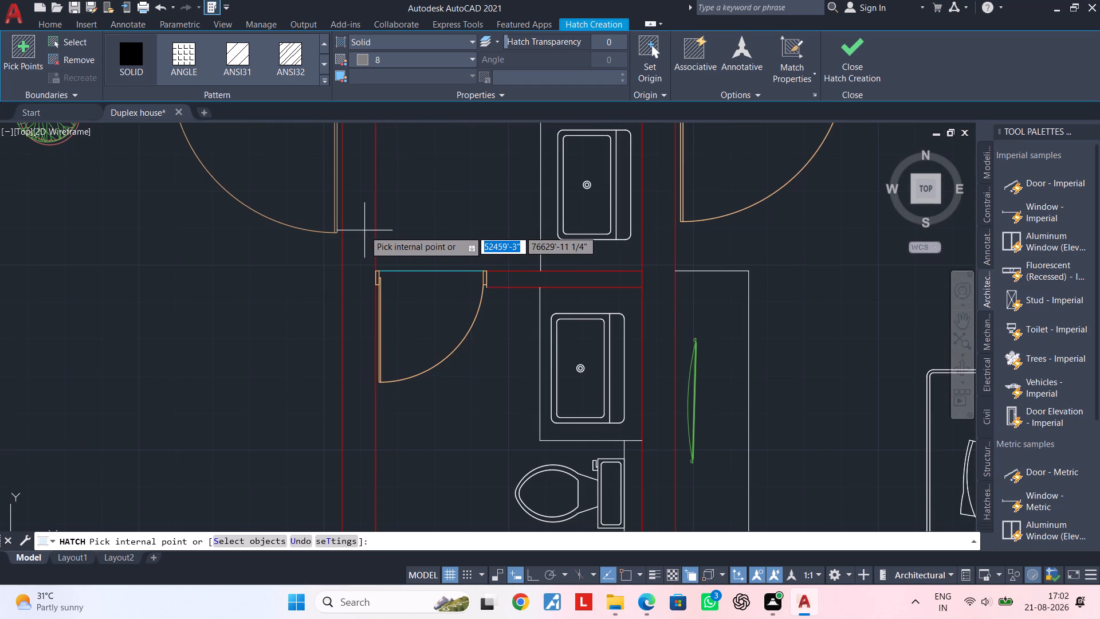
left_click(362, 229)
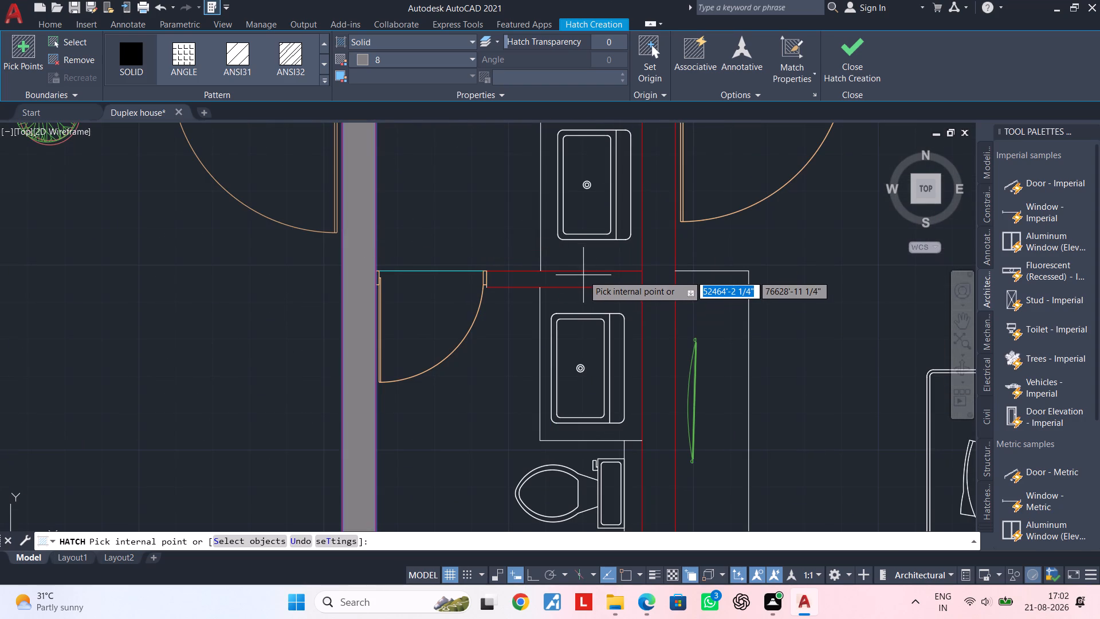
left_click(583, 275)
left_click(655, 268)
Fill the south wall pieces on both sides of the toilet window and the lower bedroom window.
scroll(656, 268, "down", 3)
middle_click_drag(641, 254, 586, 172)
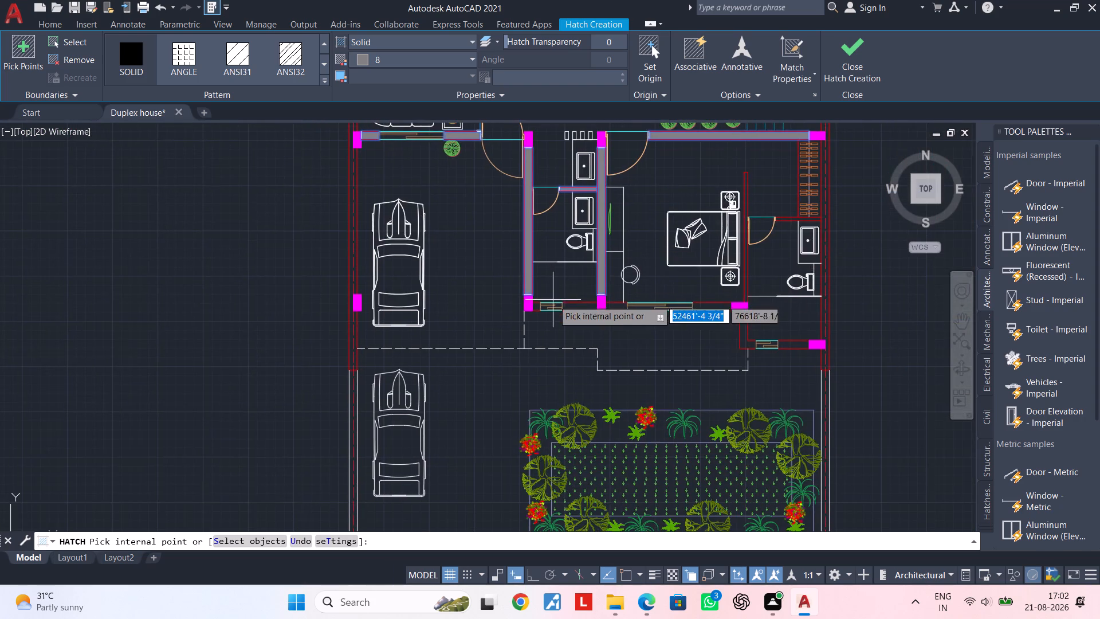
scroll(553, 300, "up", 3)
scroll(485, 325, "up", 2)
left_click(444, 325)
left_click(795, 335)
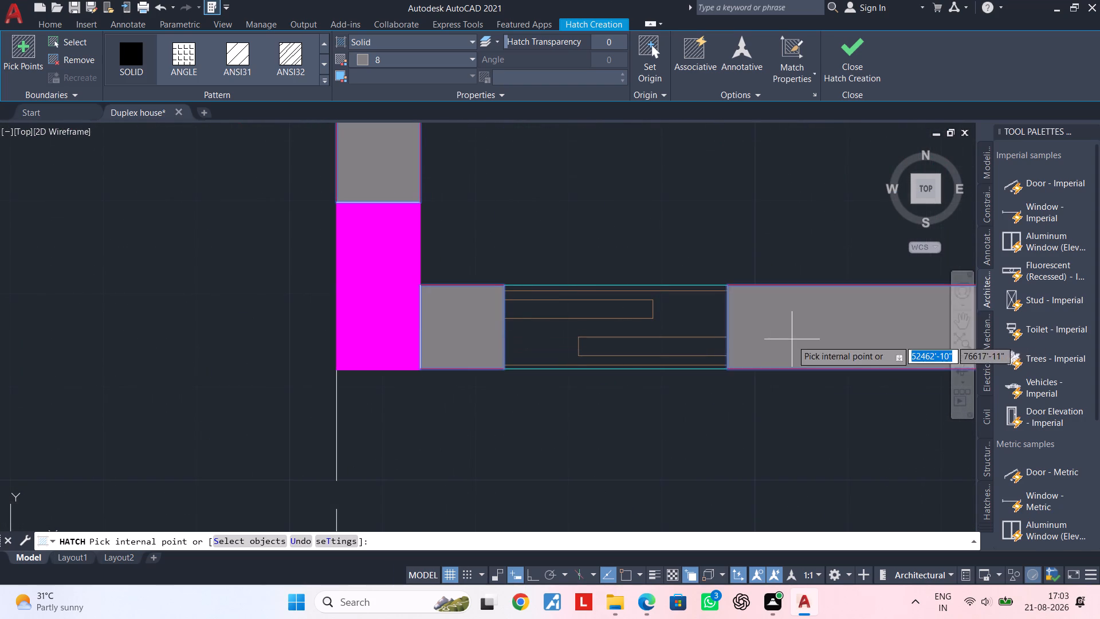
scroll(792, 342, "down", 2)
middle_click_drag(747, 336, 36, 265)
left_click(280, 264)
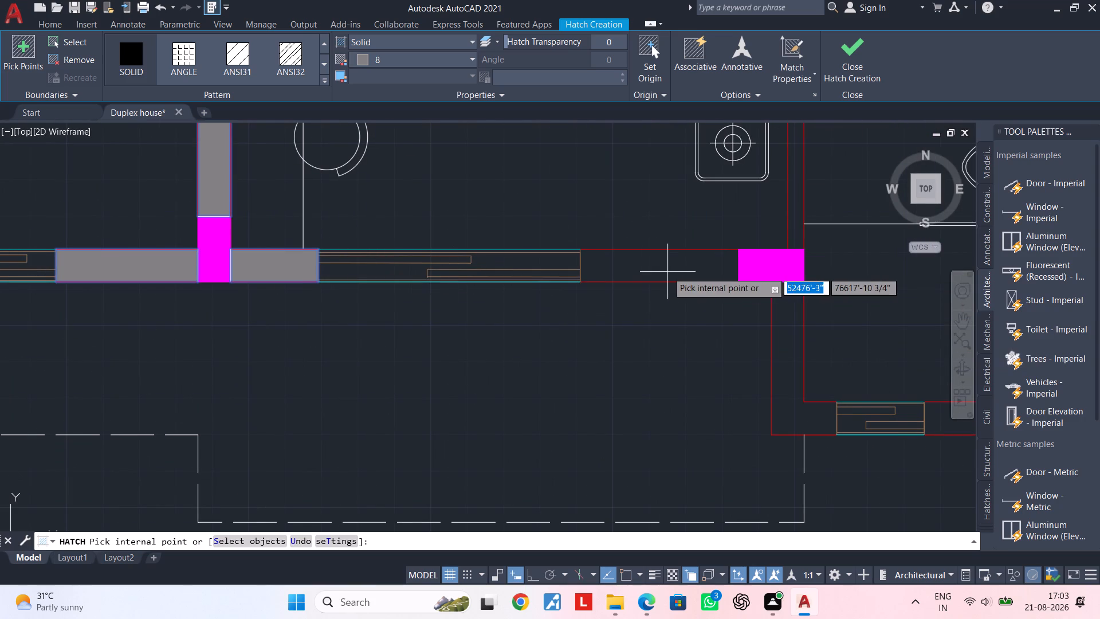
left_click(667, 272)
Fill the L-shaped wall below the lower bedroom's corner column, that bedroom's east wall, and the piece up to the southeast column.
scroll(672, 301, "down", 3)
middle_click_drag(637, 299, 414, 274)
scroll(474, 306, "up", 4)
left_click(474, 277)
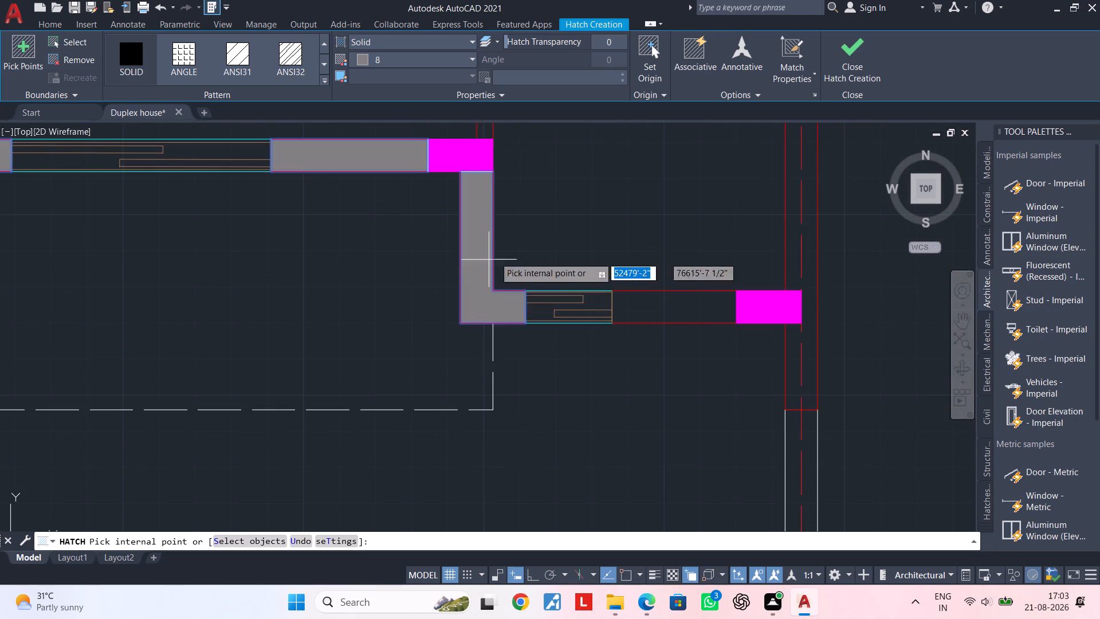
middle_click_drag(564, 232, 496, 498)
left_click(418, 335)
scroll(512, 383, "down", 2)
middle_click_drag(508, 354, 473, 224)
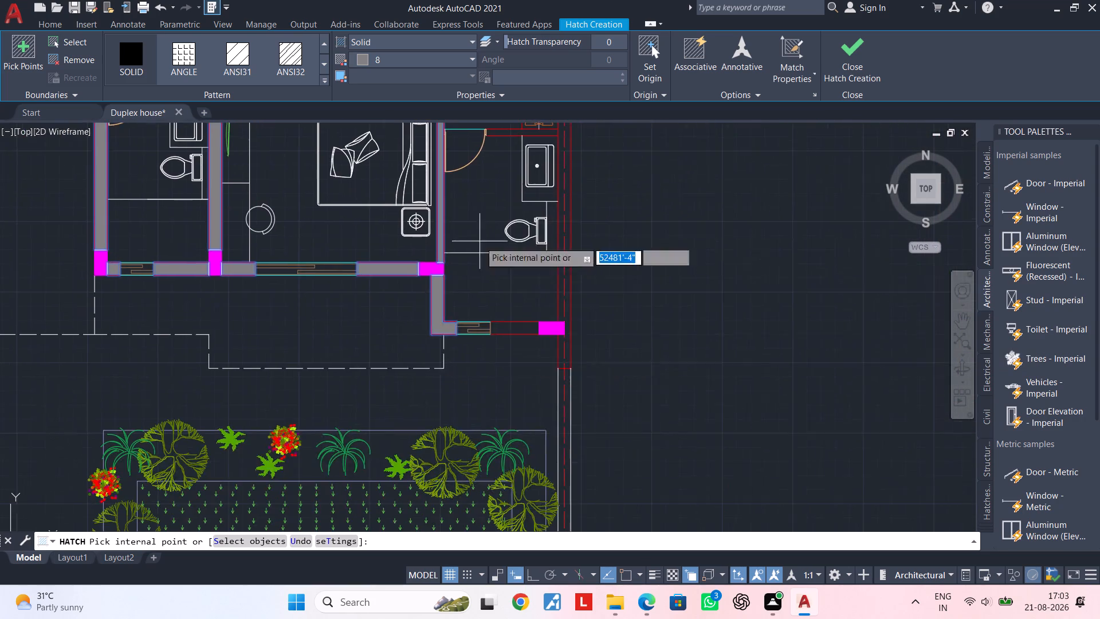
scroll(525, 349, "up", 3)
left_click(518, 281)
Fill the wall between the lower bedroom's wardrobe and attached bathroom, and end the hatching.
scroll(529, 341, "down", 2)
middle_click_drag(526, 346, 423, 456)
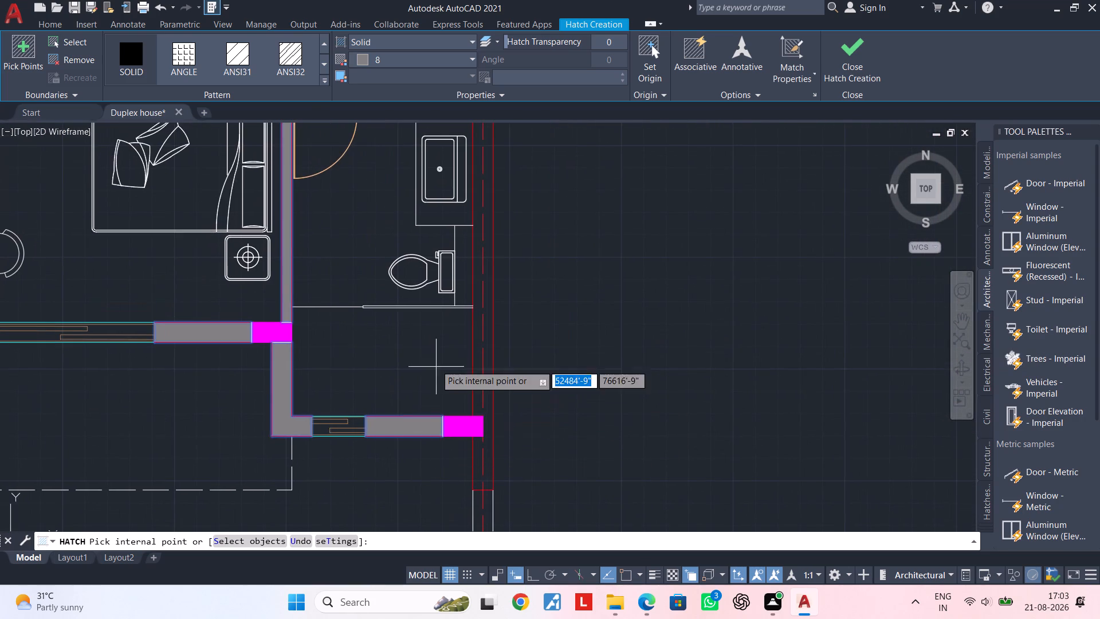
middle_click_drag(435, 354, 459, 542)
scroll(400, 311, "up", 3)
left_click(426, 283)
scroll(424, 299, "down", 2)
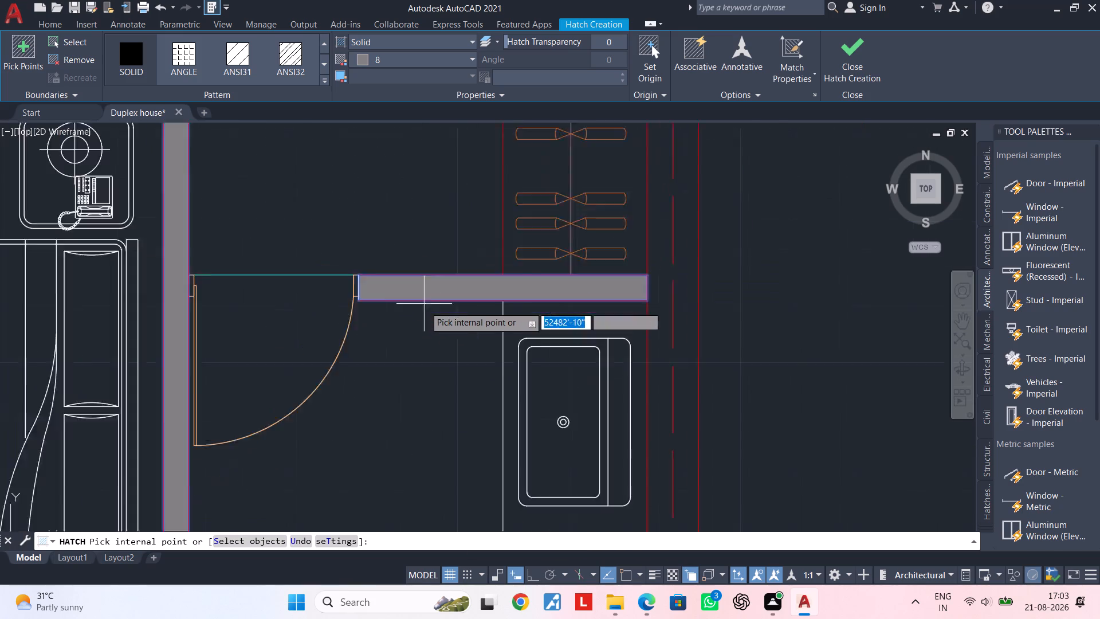
scroll(425, 306, "down", 2)
scroll(451, 348, "down", 2)
middle_click_drag(611, 346, 807, 406)
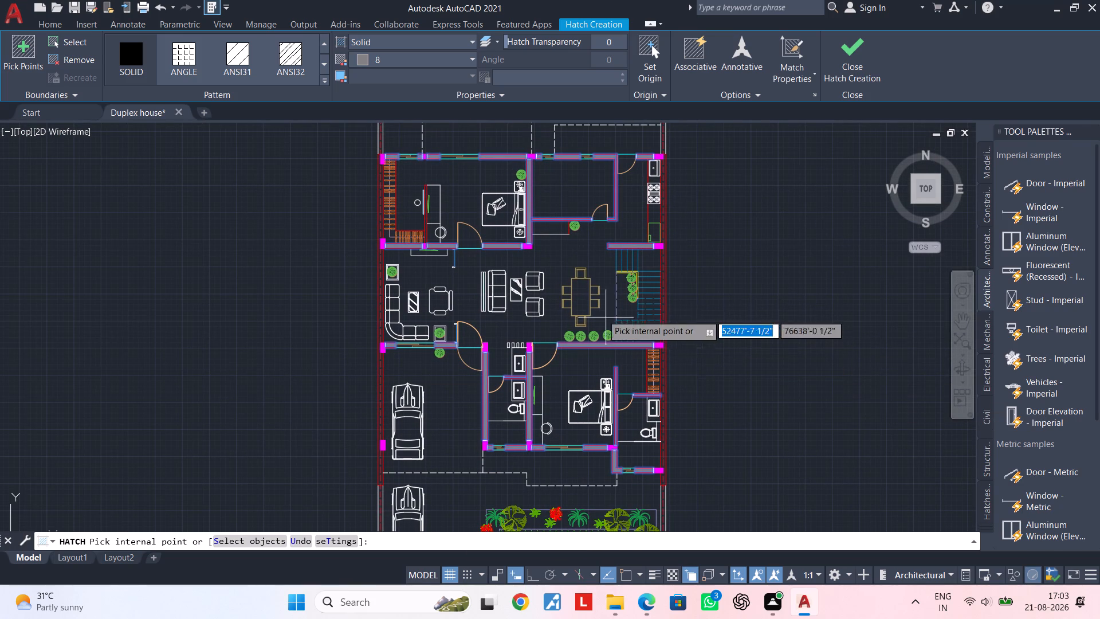
key("Escape")
key("Escape")
key("Escape")
Examine the filled walls around the living area, lower bedroom and bathrooms, and the exterior walls beside them.
middle_click_drag(721, 326, 651, 365)
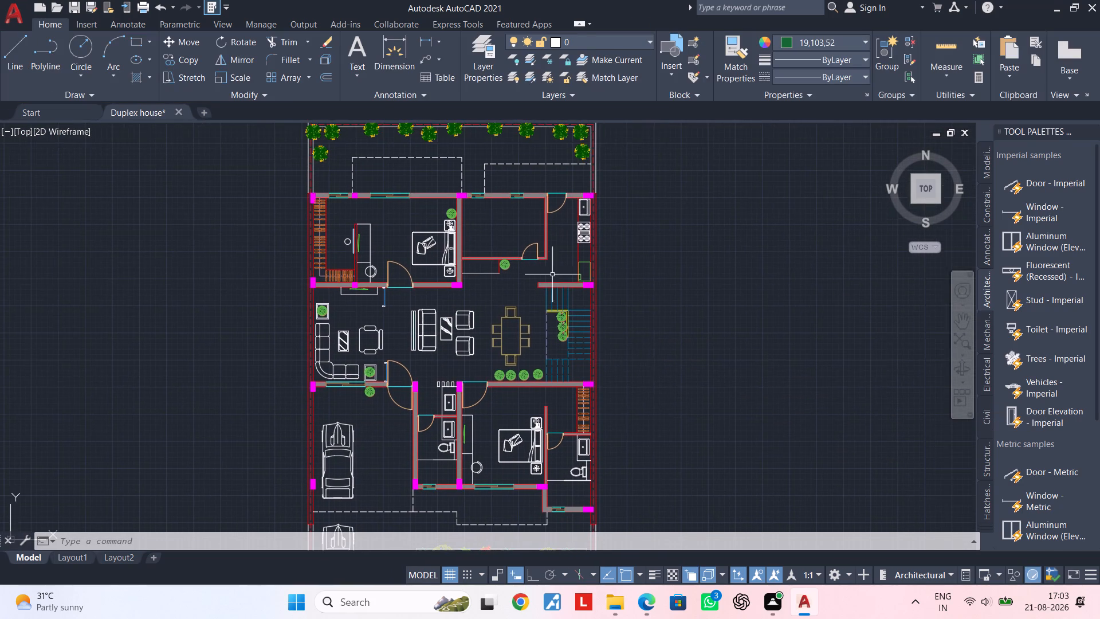
scroll(552, 275, "up", 3)
scroll(552, 281, "down", 4)
middle_click_drag(540, 326, 570, 288)
scroll(509, 280, "up", 2)
middle_click_drag(543, 281, 437, 295)
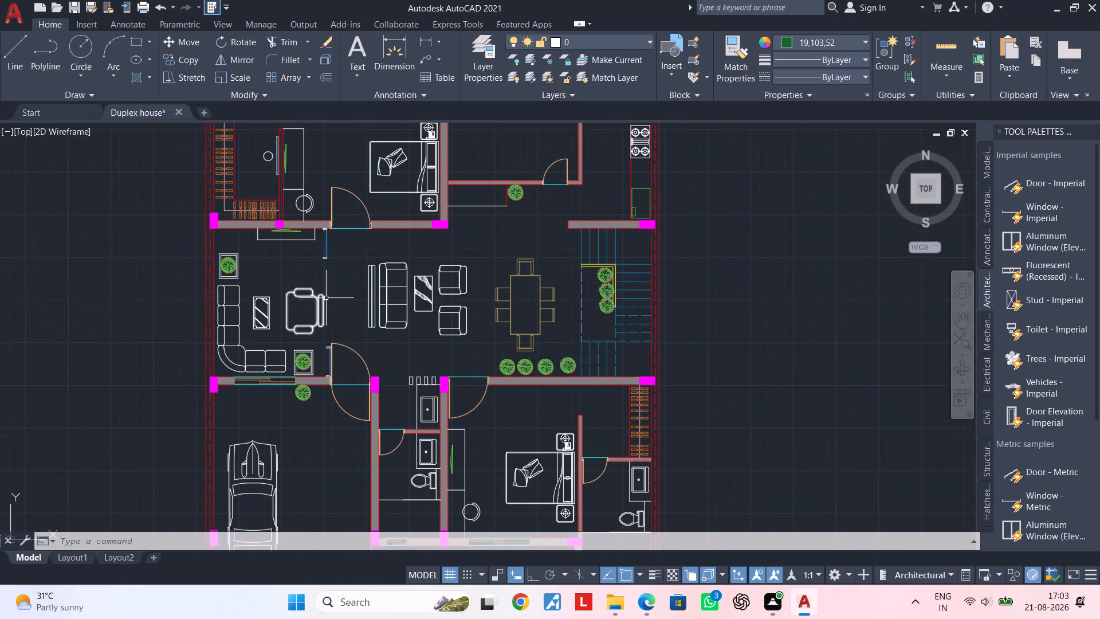
middle_click_drag(336, 293, 494, 229)
scroll(433, 346, "up", 3)
scroll(403, 330, "down", 3)
middle_click_drag(439, 326, 151, 337)
middle_click_drag(139, 338, 202, 314)
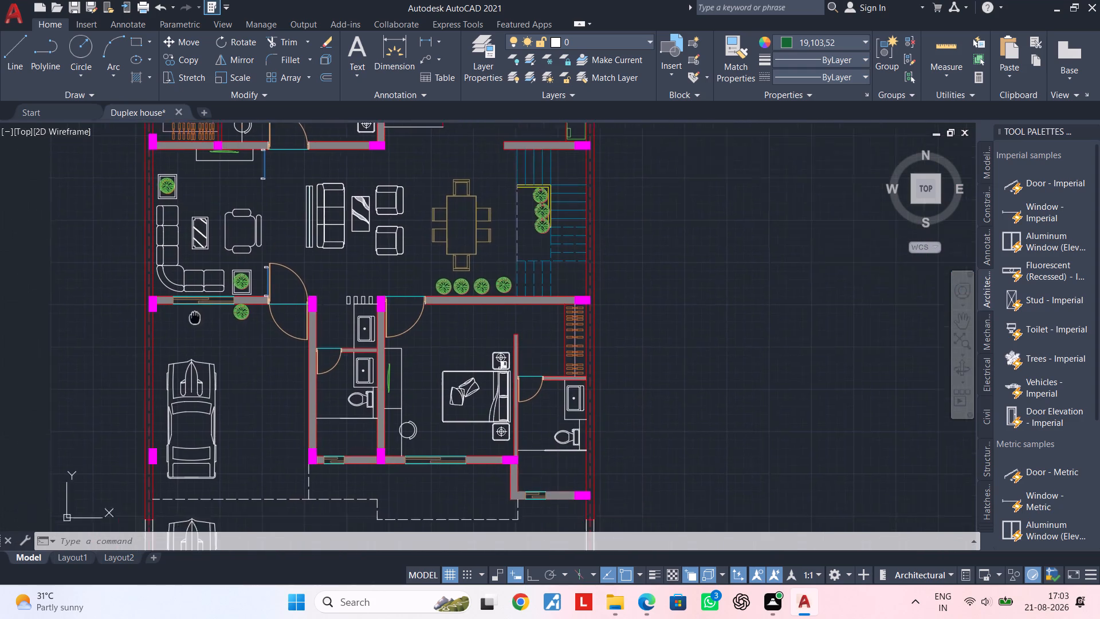
middle_click_drag(202, 314, 406, 239)
scroll(463, 293, "down", 1)
middle_click_drag(463, 293, 137, 307)
scroll(421, 298, "up", 3)
middle_click_drag(413, 289, 643, 249)
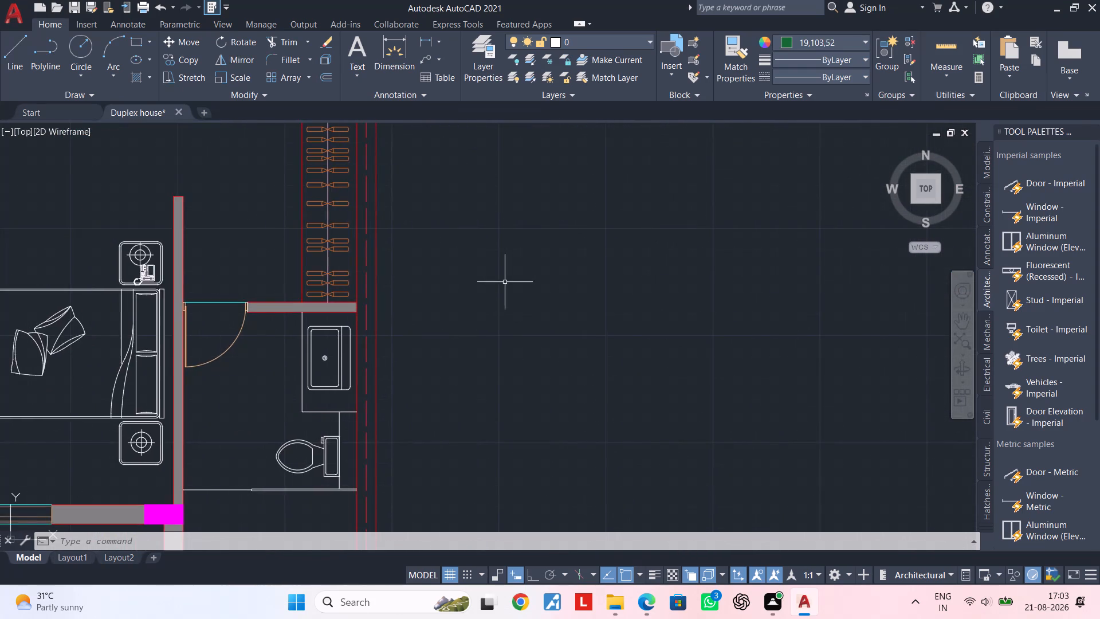
scroll(432, 280, "up", 2)
middle_click_drag(440, 269, 816, 253)
scroll(797, 269, "down", 3)
scroll(668, 301, "up", 1)
middle_click_drag(653, 304, 378, 299)
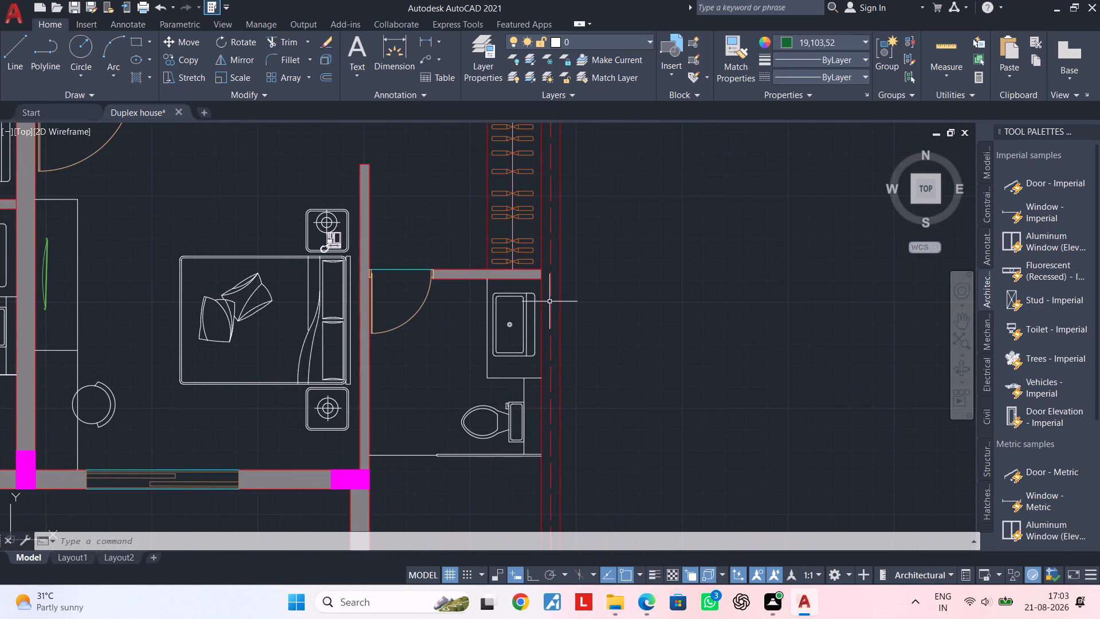
scroll(545, 296, "up", 3)
middle_click_drag(489, 279, 801, 198)
scroll(621, 264, "down", 3)
middle_click_drag(619, 275, 666, 138)
middle_click_drag(683, 257, 837, 185)
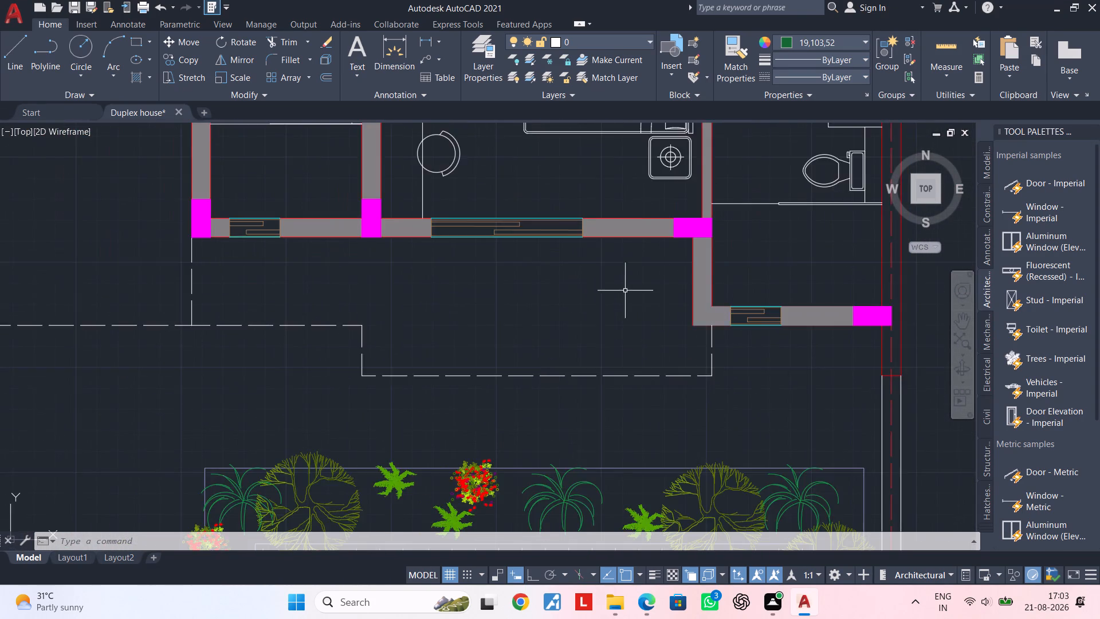
scroll(623, 291, "down", 1)
middle_click_drag(586, 315, 443, 389)
scroll(434, 367, "down", 1)
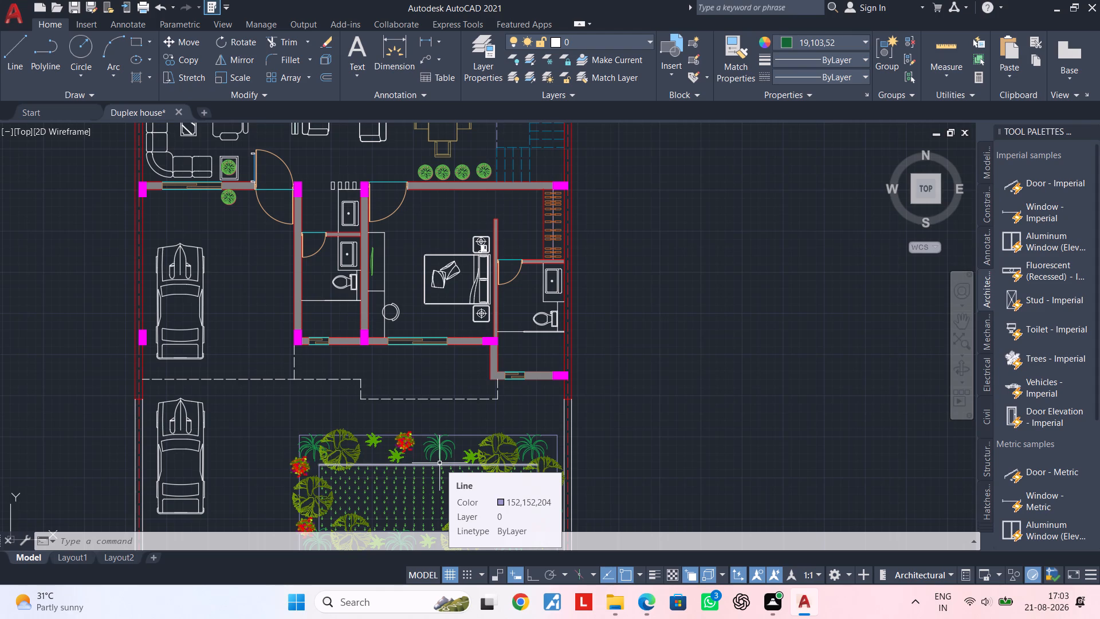
Examine the upper bedroom's north and south walls and the west exterior wall beside the wardrobe.
key("Escape")
key("Escape")
key("Escape")
key("Escape")
key("Escape")
scroll(452, 164, "down", 4)
middle_click_drag(442, 212, 442, 221)
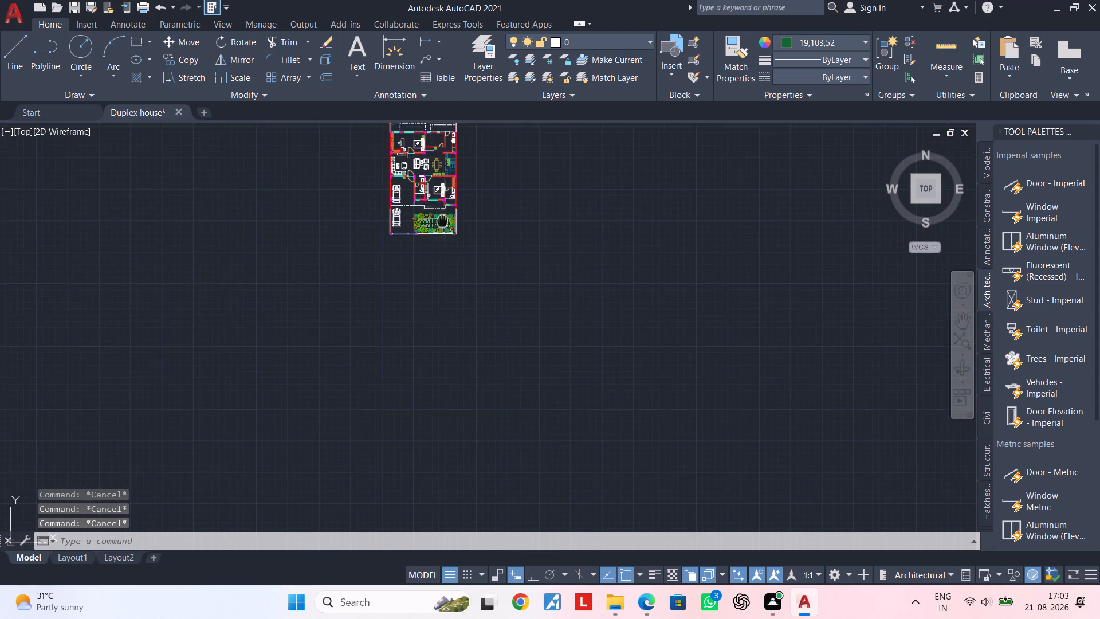
middle_click_drag(442, 221, 395, 431)
scroll(348, 318, "up", 4)
middle_click_drag(357, 379, 356, 234)
scroll(336, 330, "up", 3)
middle_click_drag(368, 311, 374, 136)
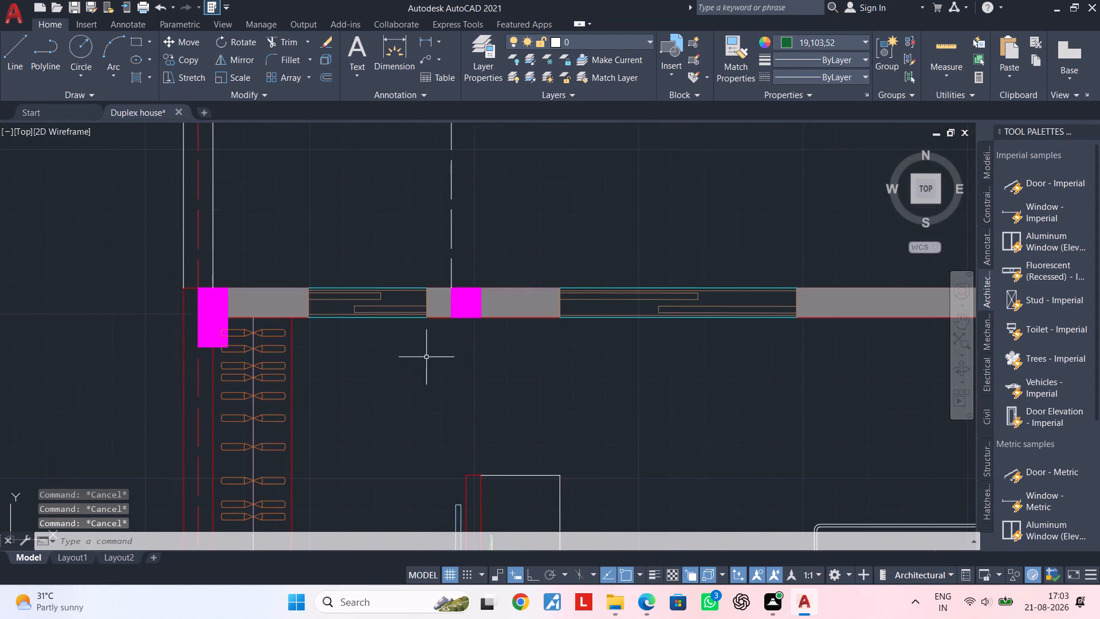
scroll(412, 382, "down", 1)
middle_click_drag(410, 383, 412, 203)
scroll(412, 216, "up", 1)
middle_click_drag(415, 385, 423, 248)
middle_click_drag(425, 365, 437, 293)
middle_click_drag(406, 320, 412, 304)
key("Escape")
key("Escape")
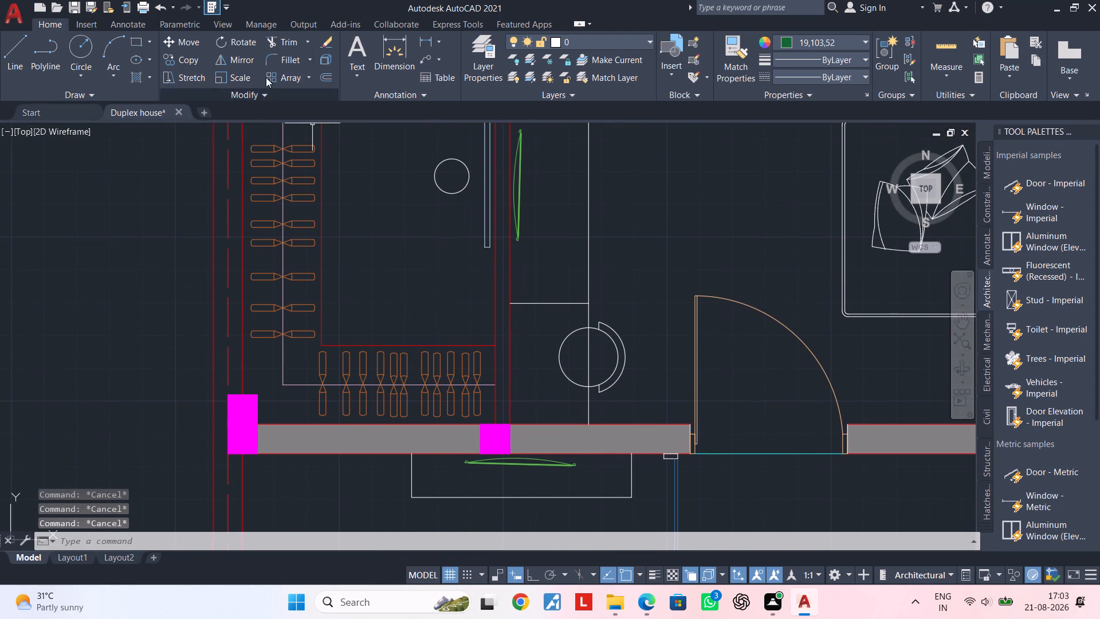
Open the layer properties and look through the list of layers.
left_click(494, 52)
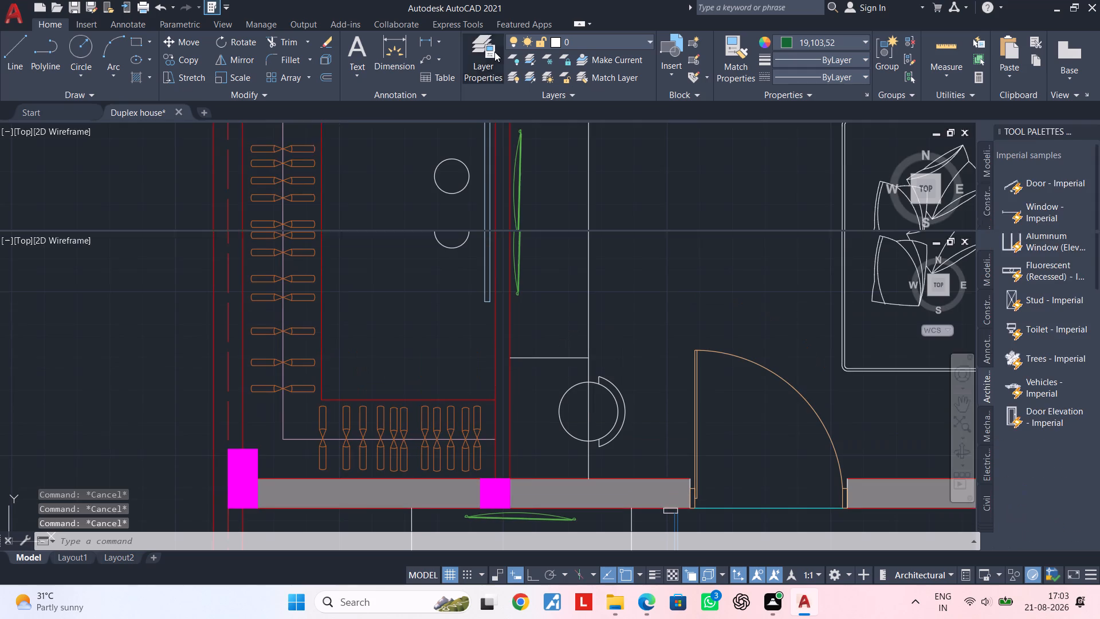
scroll(226, 167, "down", 2)
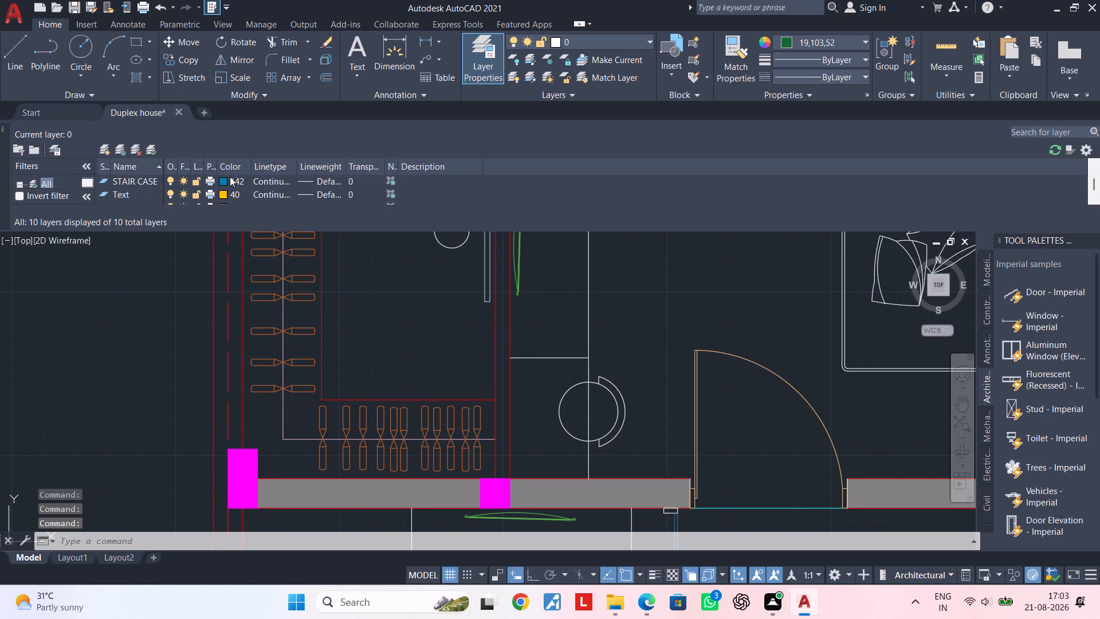
scroll(168, 188, "down", 1)
scroll(168, 188, "up", 1)
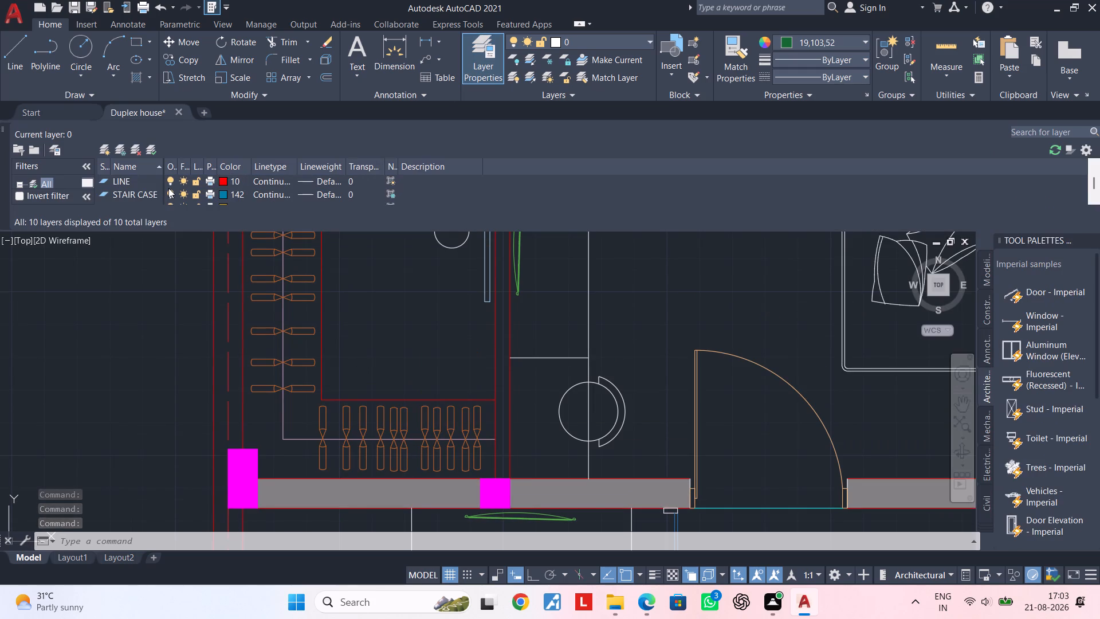
scroll(168, 188, "down", 3)
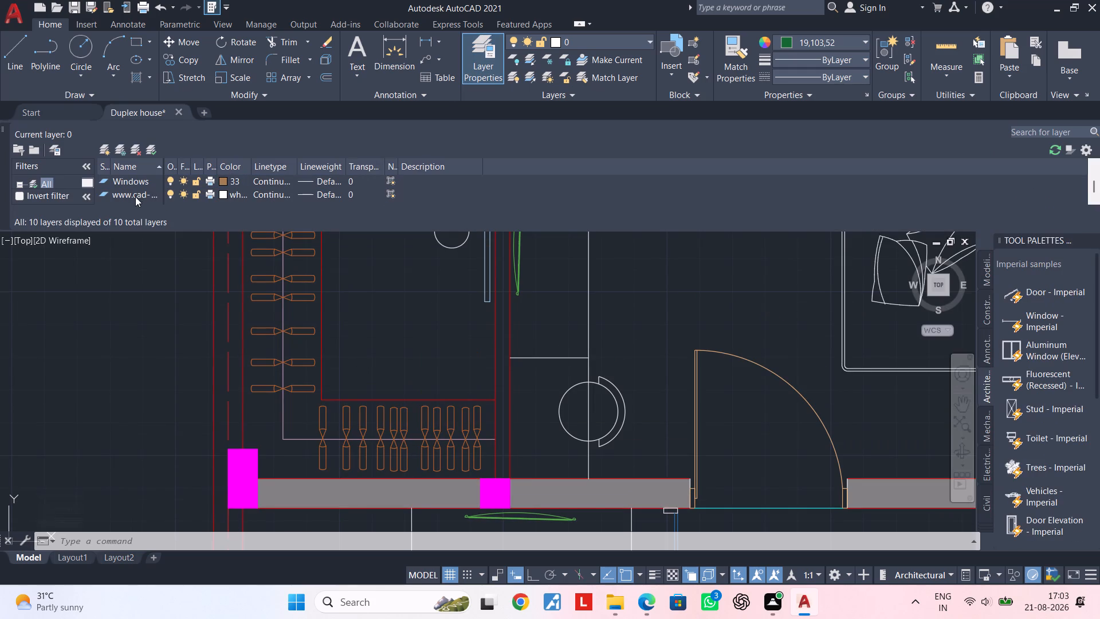
scroll(135, 197, "up", 3)
scroll(135, 197, "down", 2)
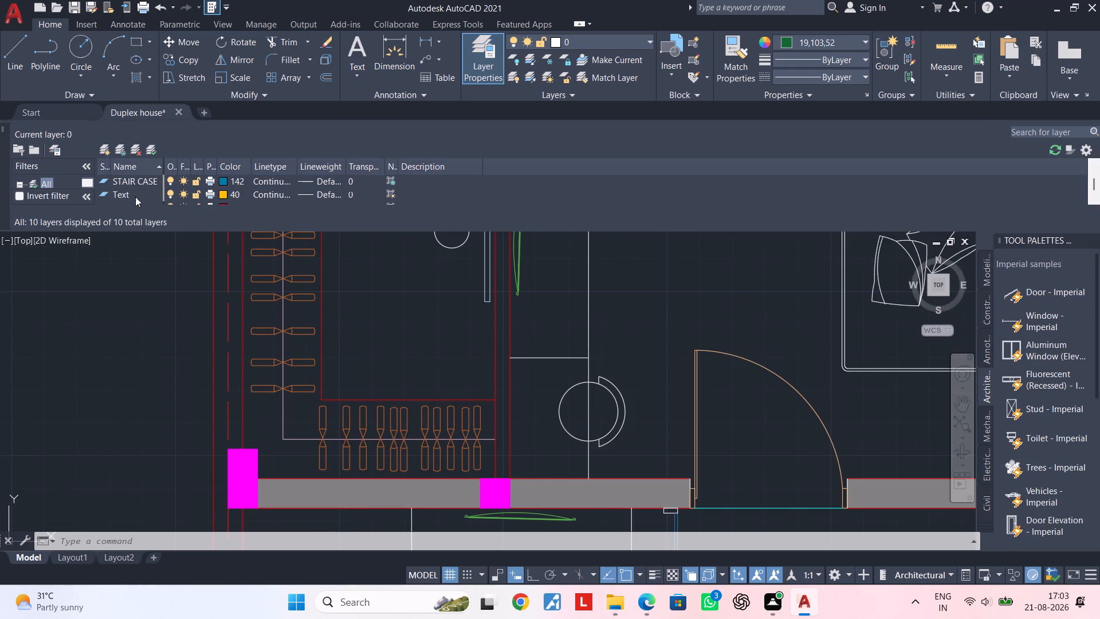
key("Escape")
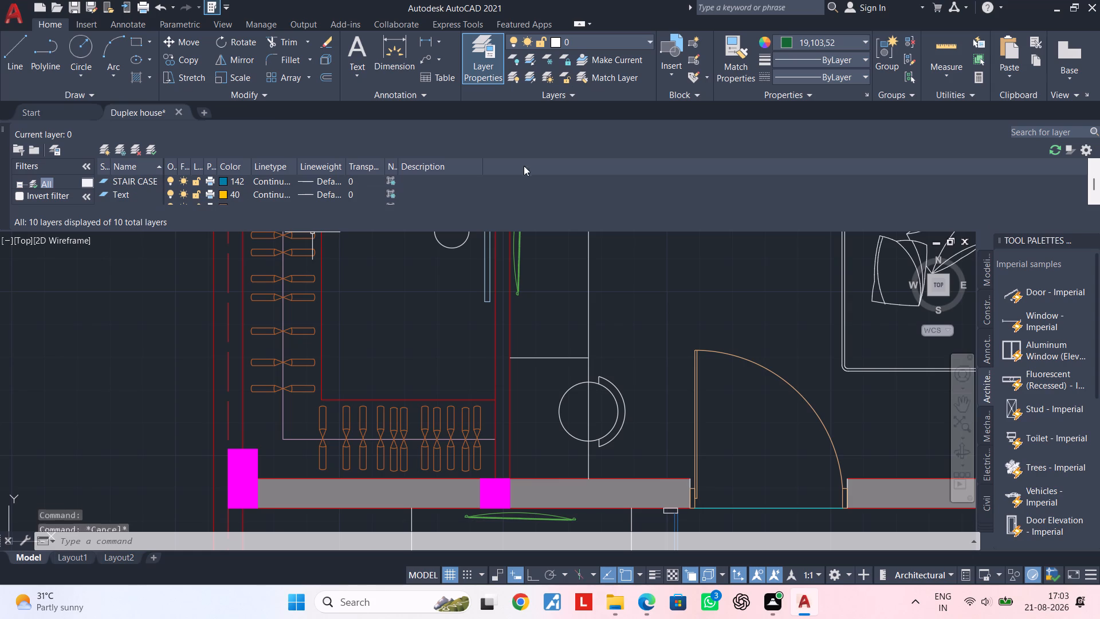
Close the layer properties and make Text the current layer.
key("Escape")
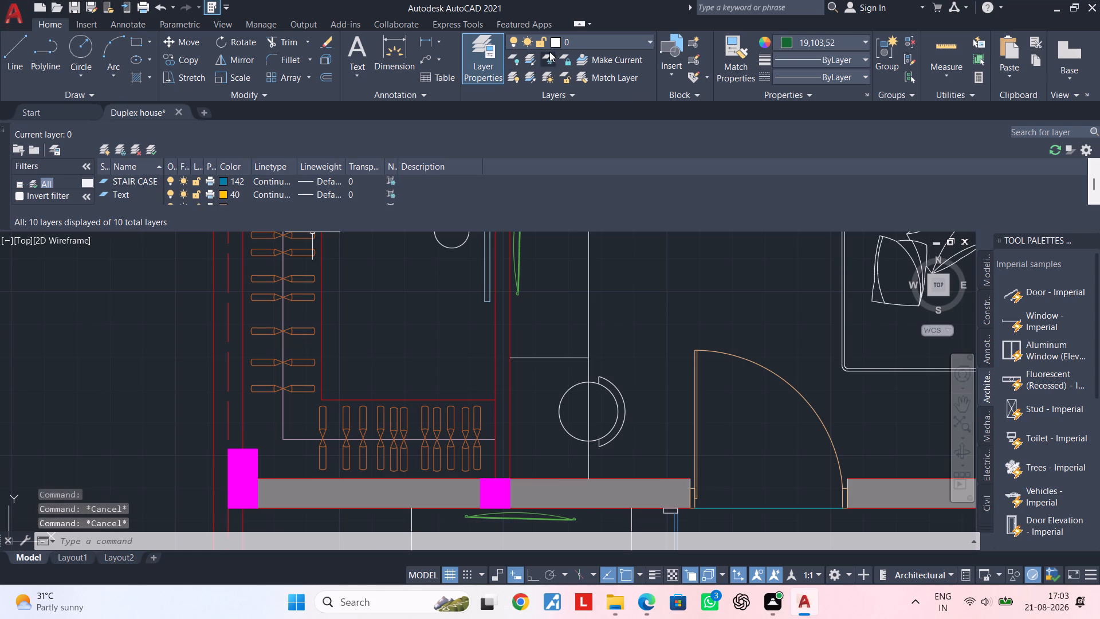
key("Escape")
left_click(2, 131)
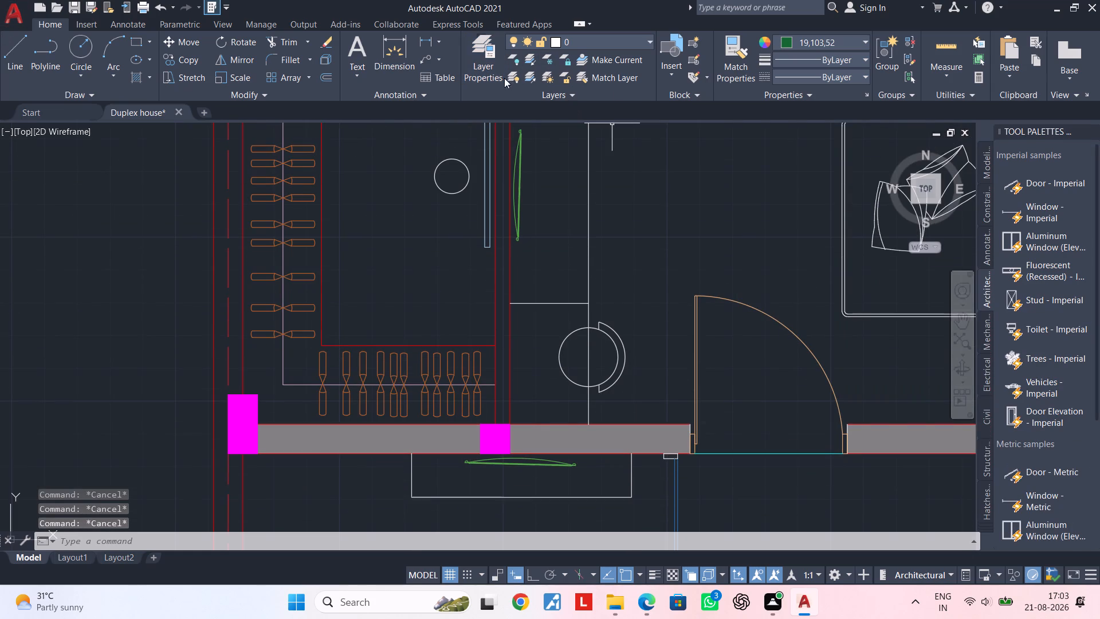
left_click(613, 42)
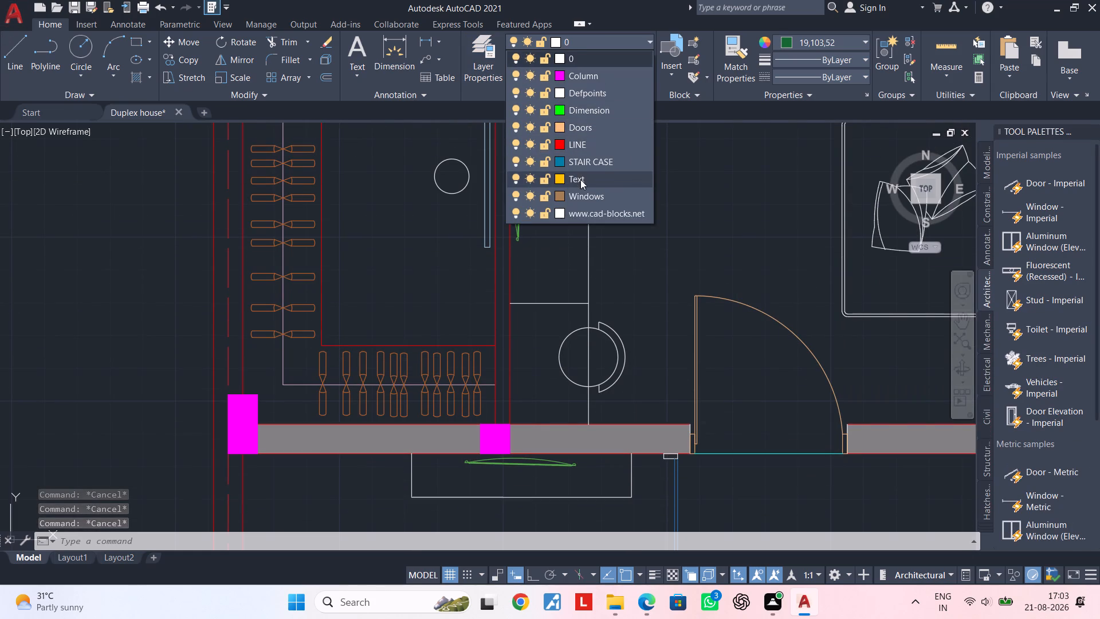
left_click(580, 179)
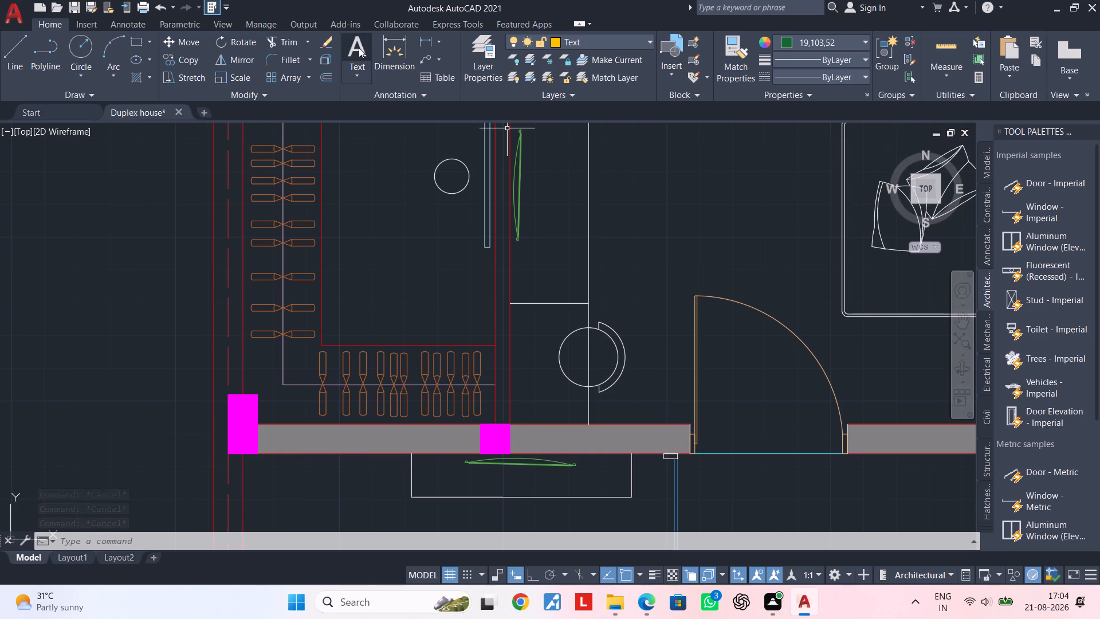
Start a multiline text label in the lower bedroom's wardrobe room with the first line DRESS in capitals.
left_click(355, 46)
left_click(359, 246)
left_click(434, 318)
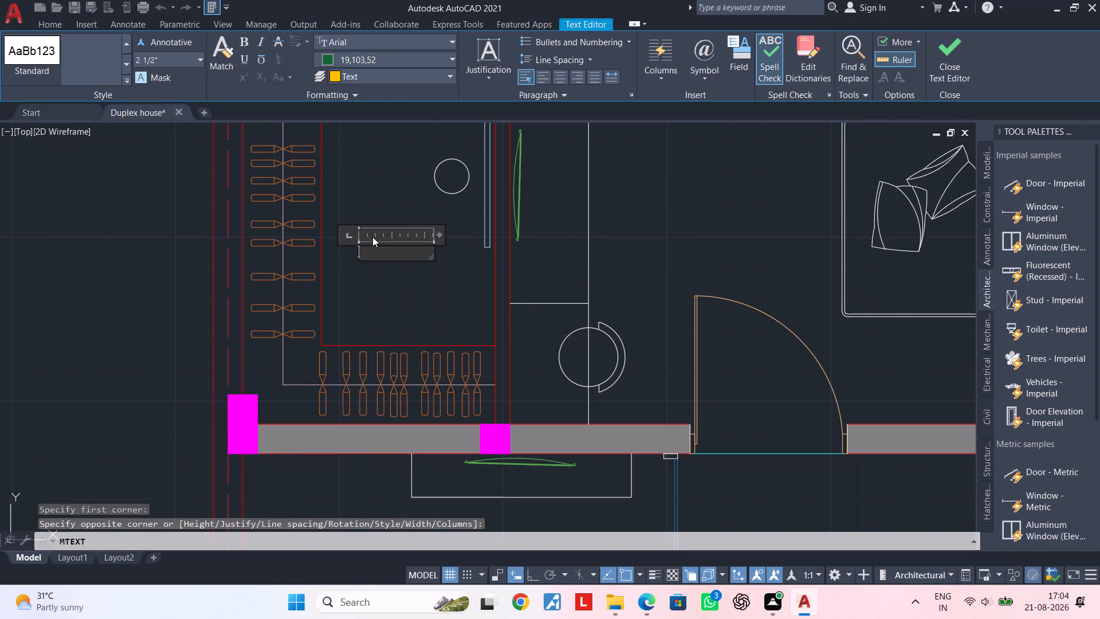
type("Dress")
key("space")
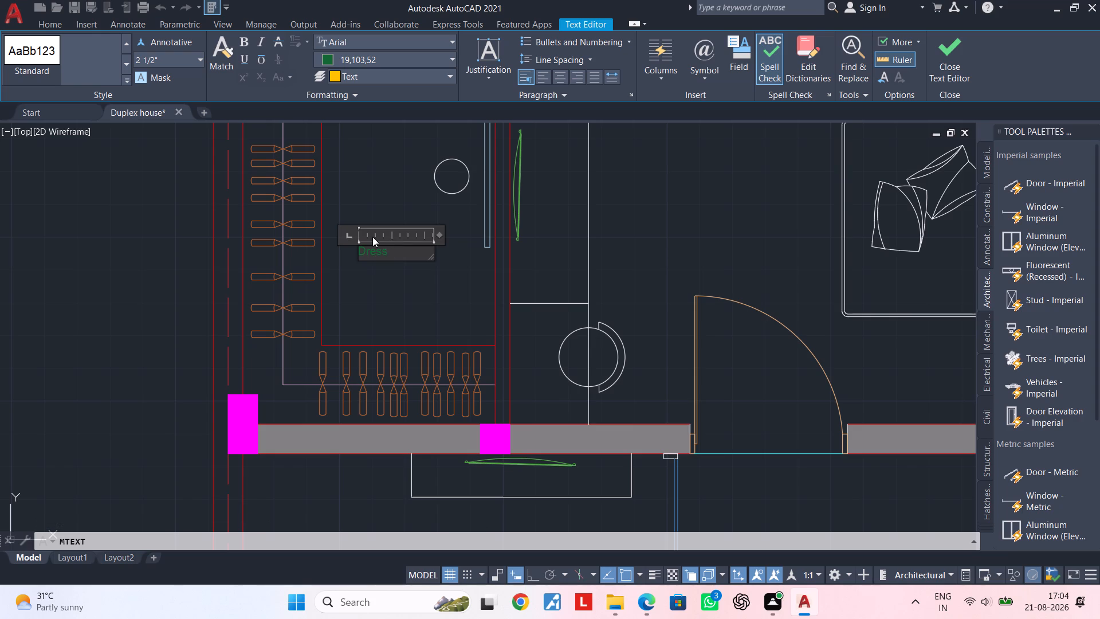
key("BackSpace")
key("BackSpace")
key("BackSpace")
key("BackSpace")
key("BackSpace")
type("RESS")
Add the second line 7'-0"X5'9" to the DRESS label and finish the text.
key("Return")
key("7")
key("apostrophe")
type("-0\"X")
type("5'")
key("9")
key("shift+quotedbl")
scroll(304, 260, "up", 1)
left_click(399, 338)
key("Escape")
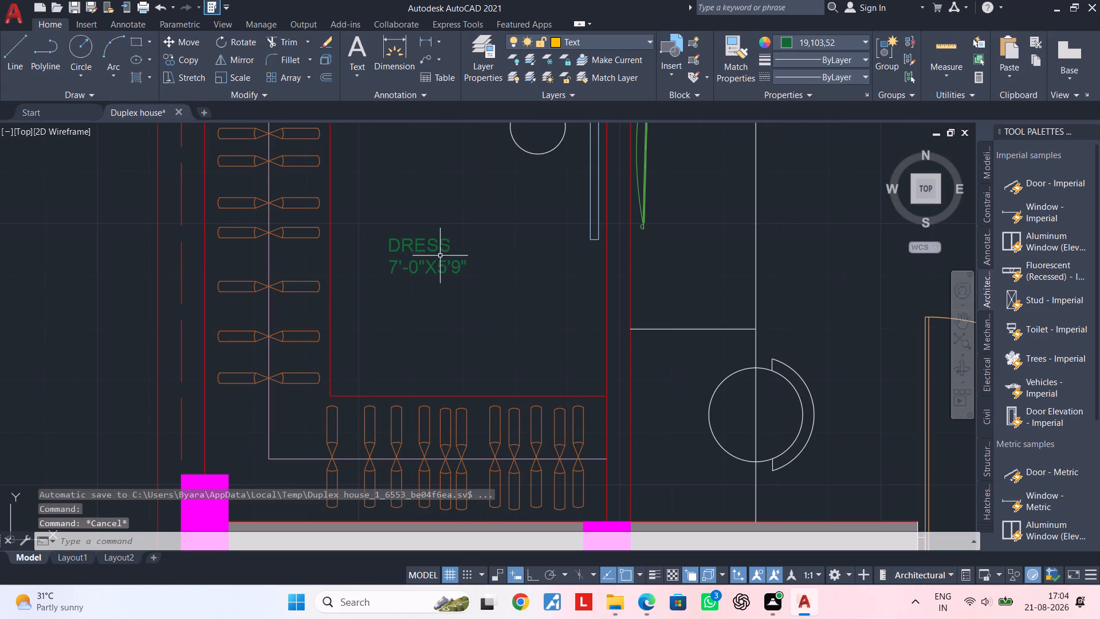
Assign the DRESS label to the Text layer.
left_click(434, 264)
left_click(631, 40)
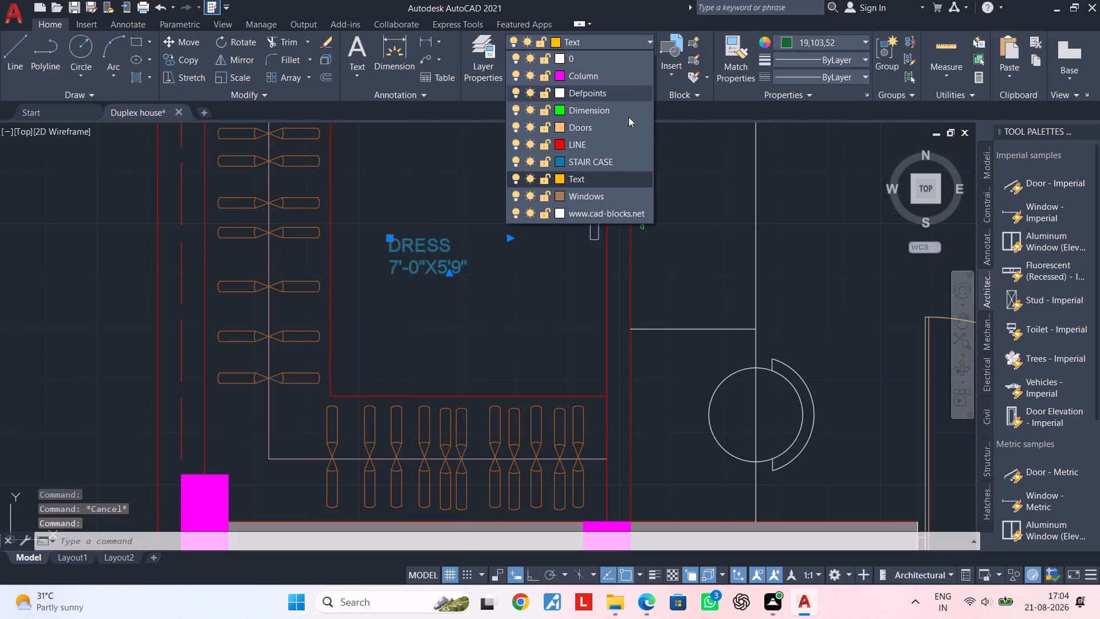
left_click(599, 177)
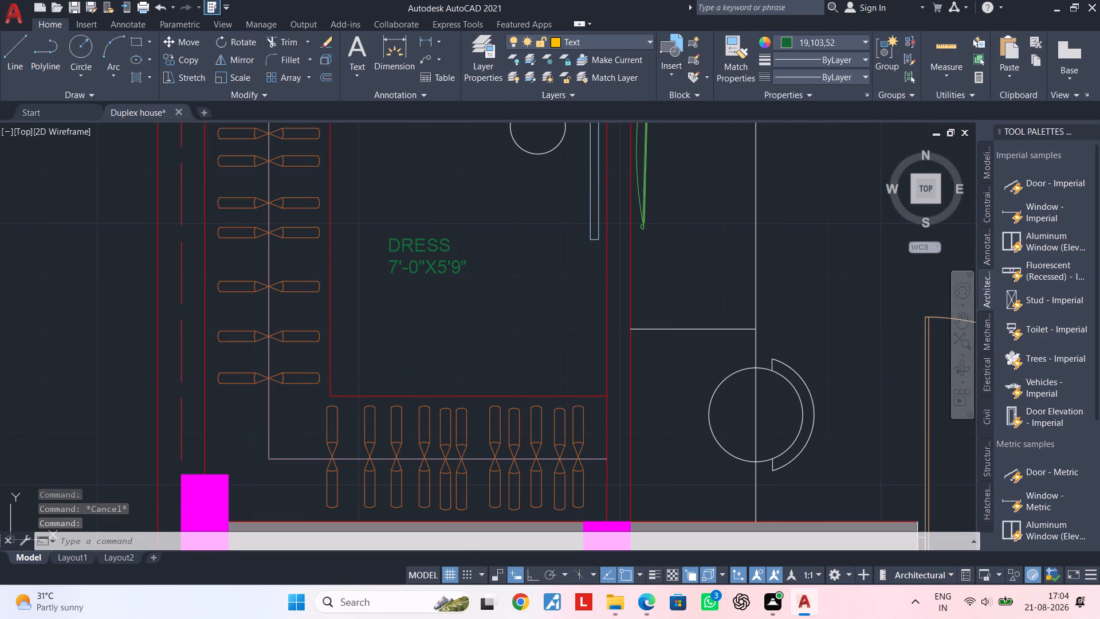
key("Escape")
Change the Text layer's colour to index colour 50.
left_click(435, 260)
left_click(618, 48)
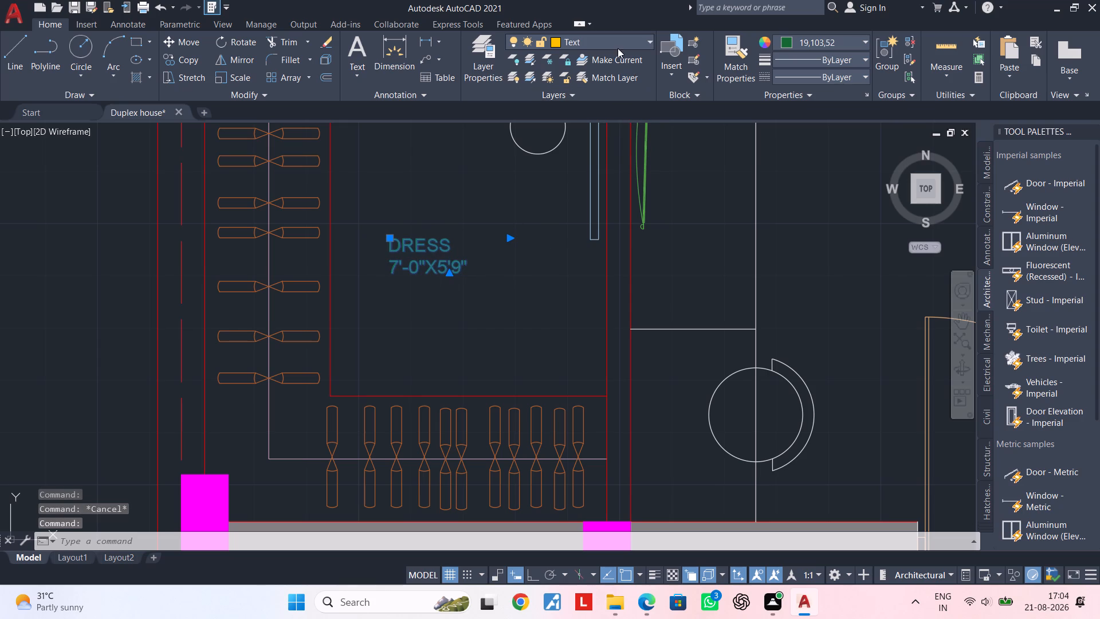
left_click(558, 183)
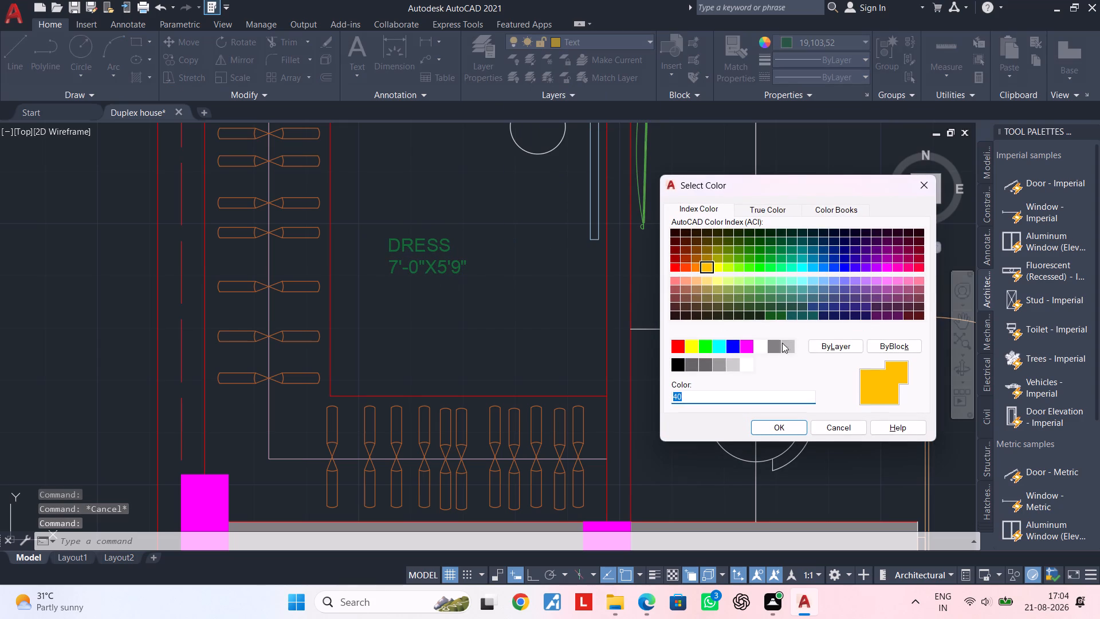
left_click(720, 270)
left_click(780, 429)
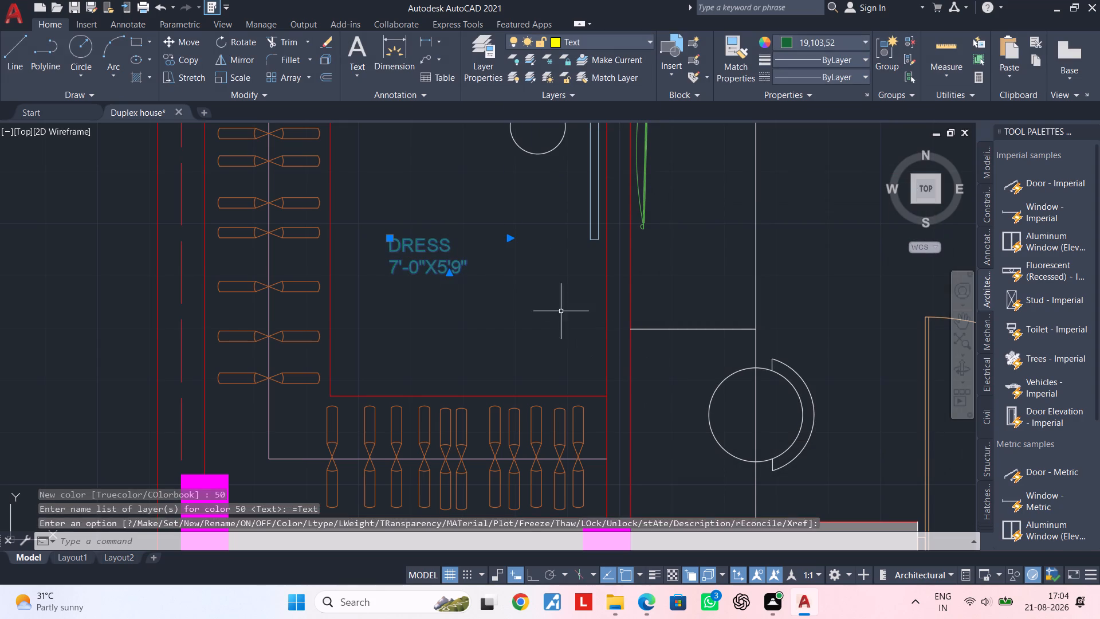
key("Escape")
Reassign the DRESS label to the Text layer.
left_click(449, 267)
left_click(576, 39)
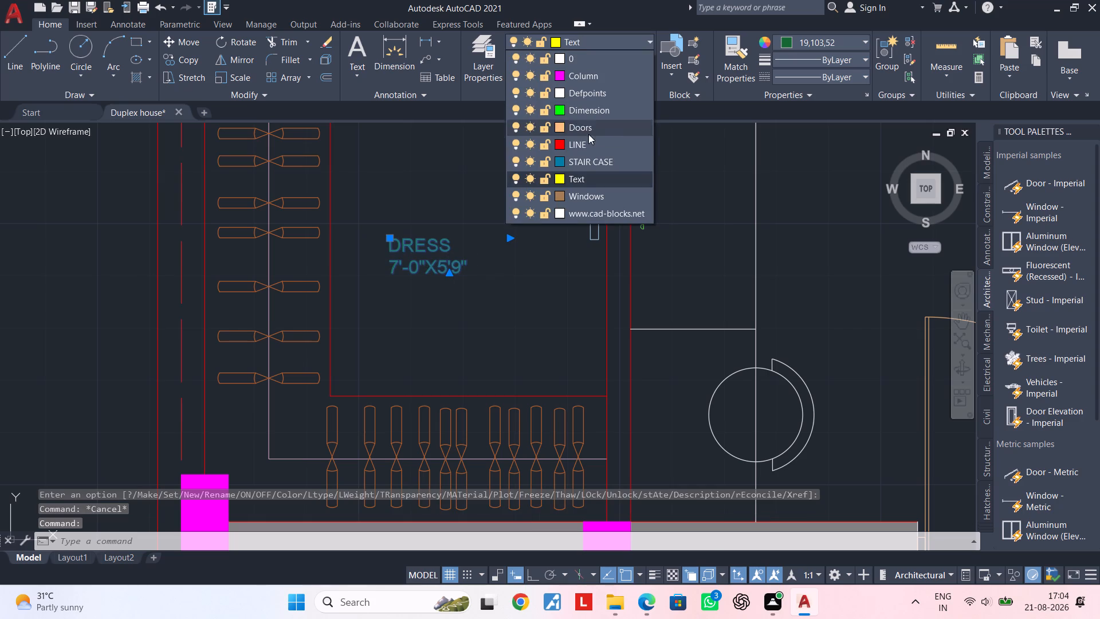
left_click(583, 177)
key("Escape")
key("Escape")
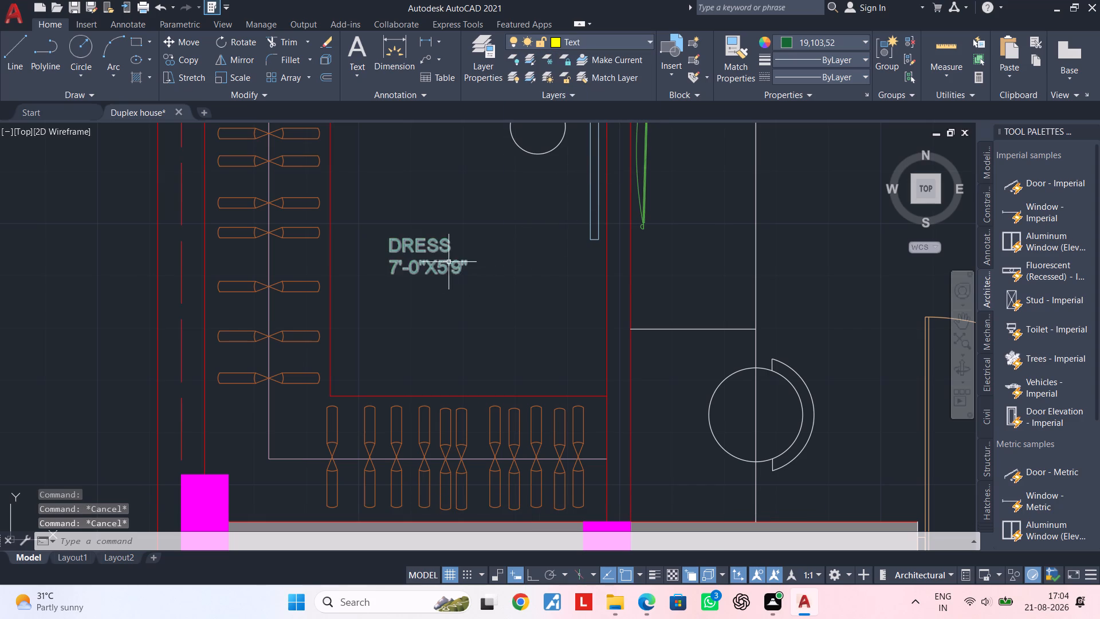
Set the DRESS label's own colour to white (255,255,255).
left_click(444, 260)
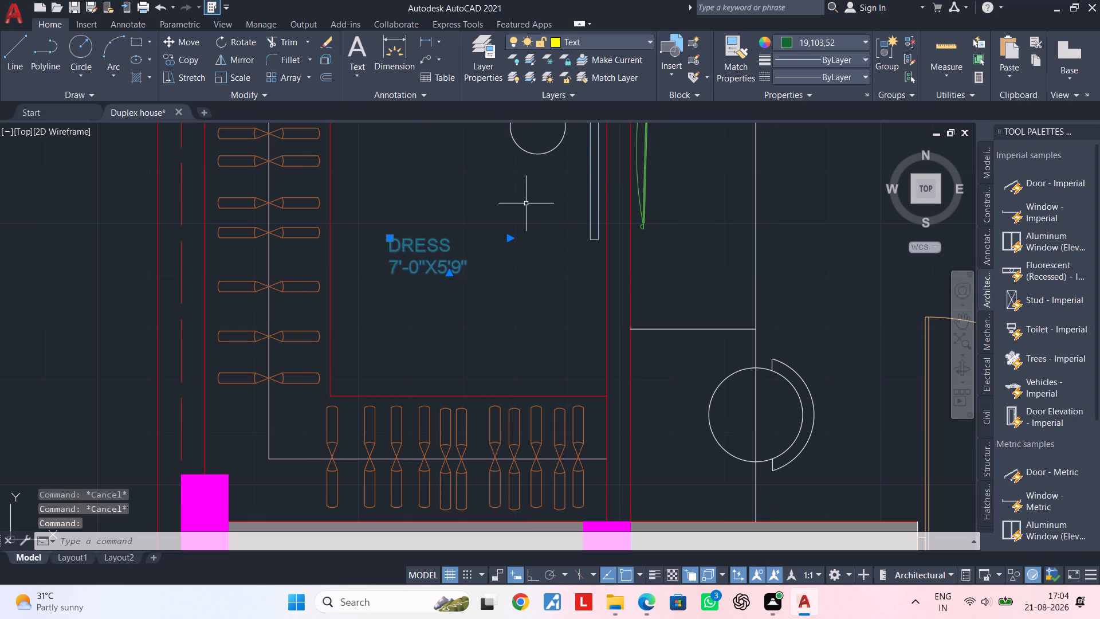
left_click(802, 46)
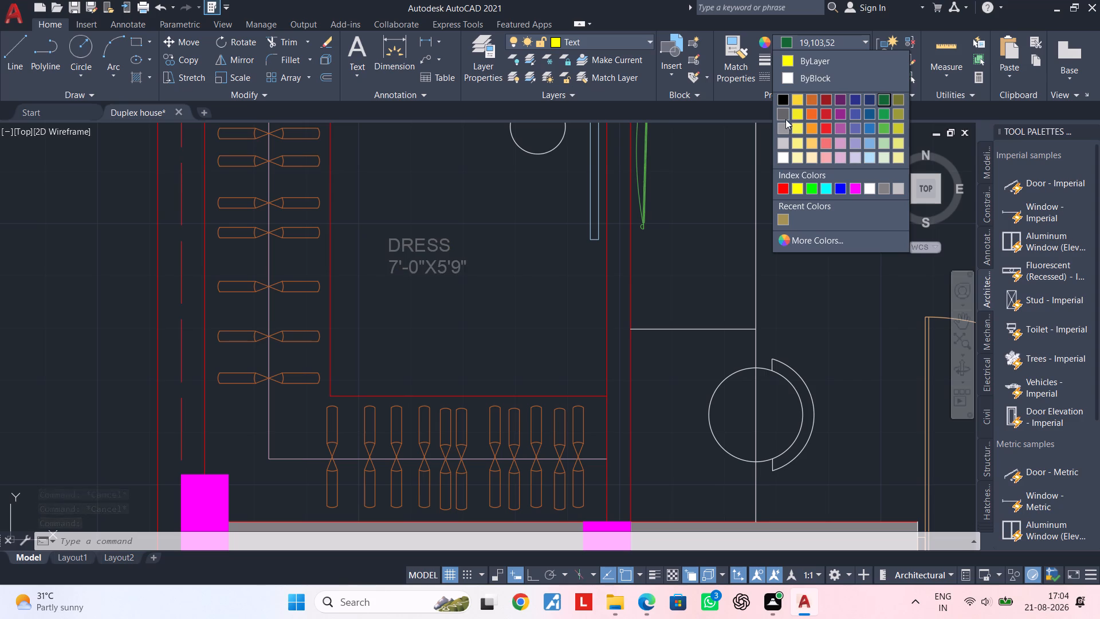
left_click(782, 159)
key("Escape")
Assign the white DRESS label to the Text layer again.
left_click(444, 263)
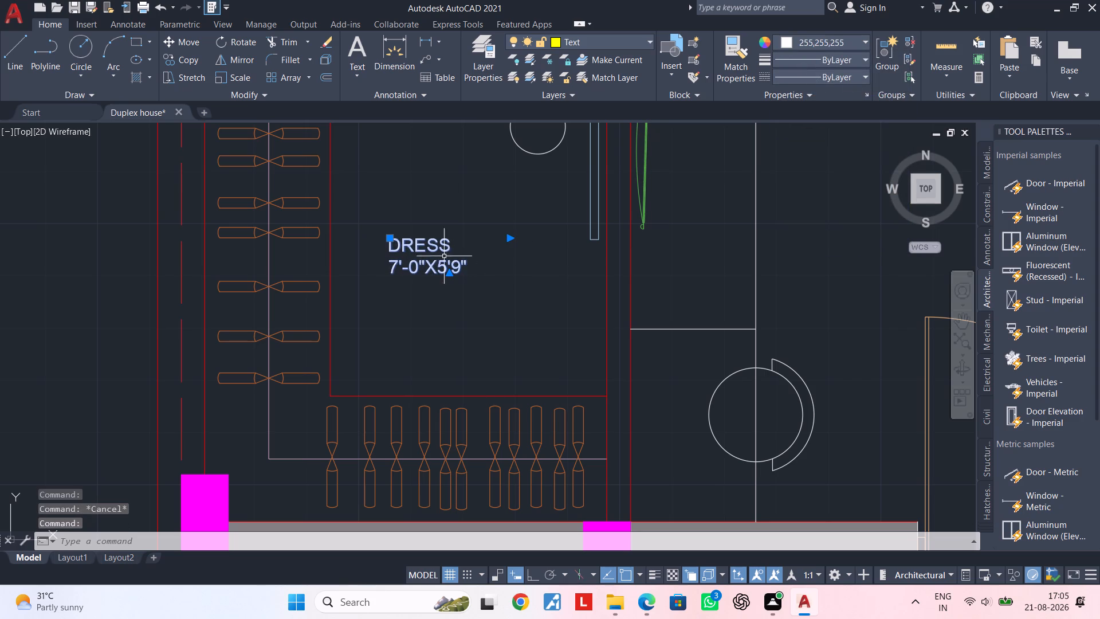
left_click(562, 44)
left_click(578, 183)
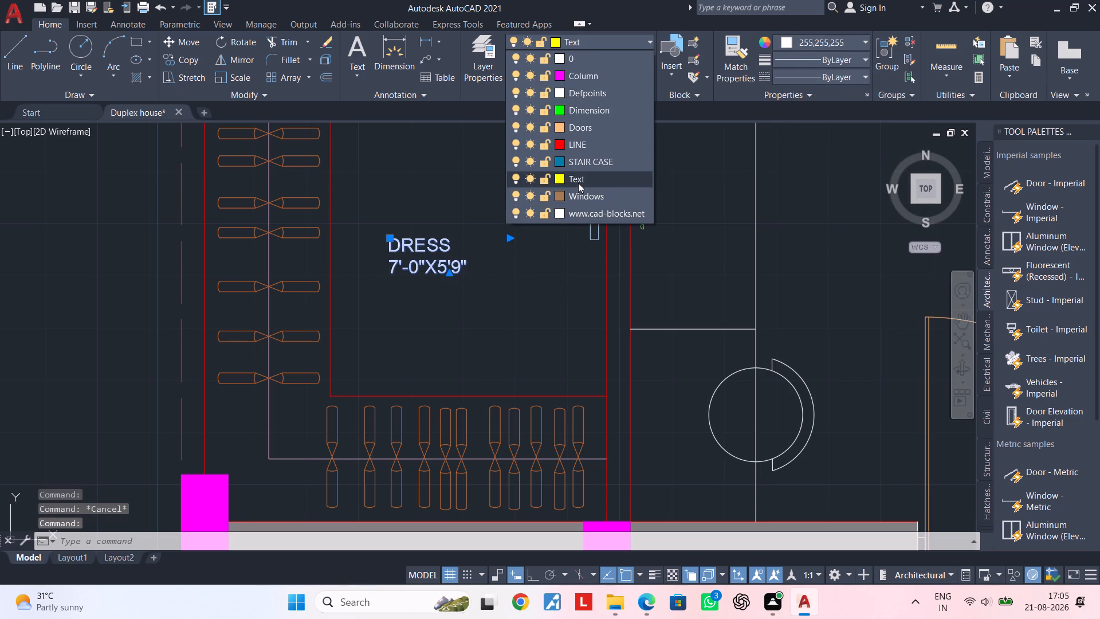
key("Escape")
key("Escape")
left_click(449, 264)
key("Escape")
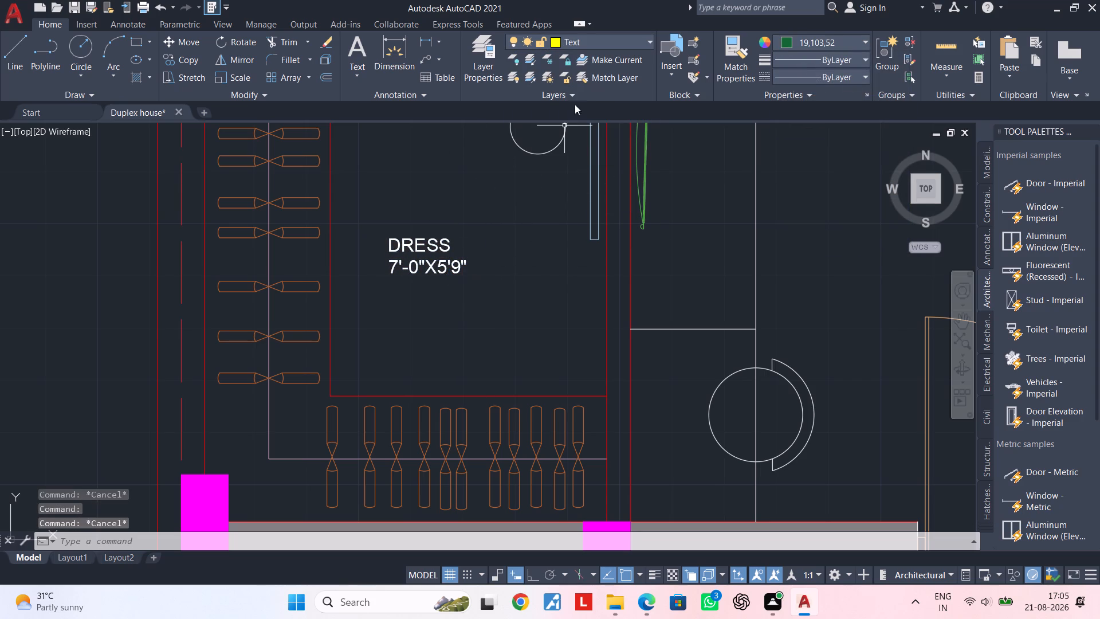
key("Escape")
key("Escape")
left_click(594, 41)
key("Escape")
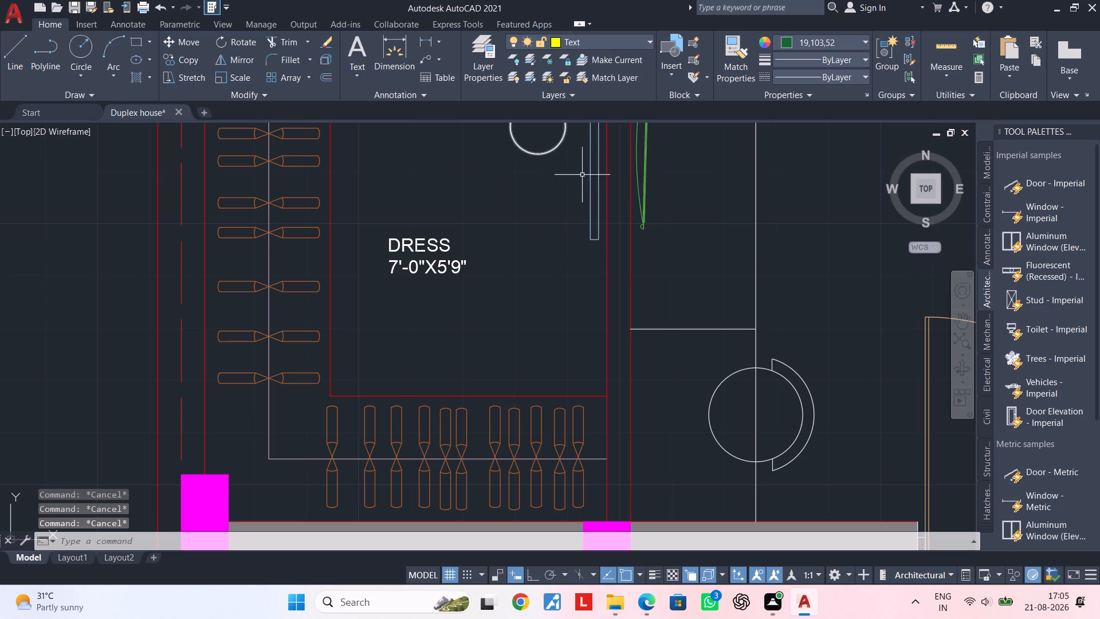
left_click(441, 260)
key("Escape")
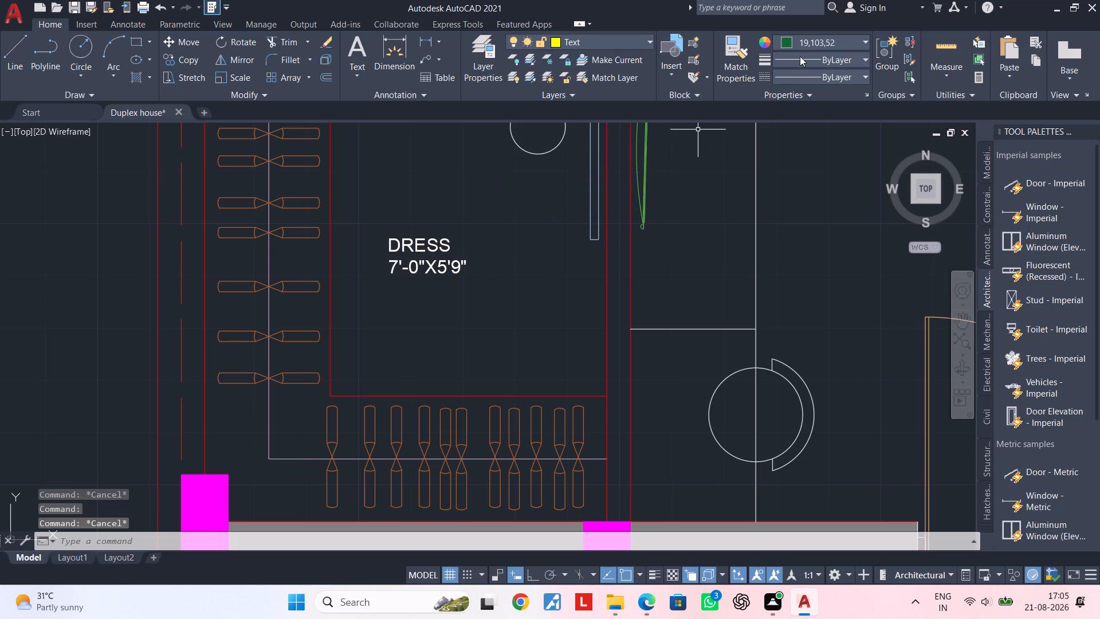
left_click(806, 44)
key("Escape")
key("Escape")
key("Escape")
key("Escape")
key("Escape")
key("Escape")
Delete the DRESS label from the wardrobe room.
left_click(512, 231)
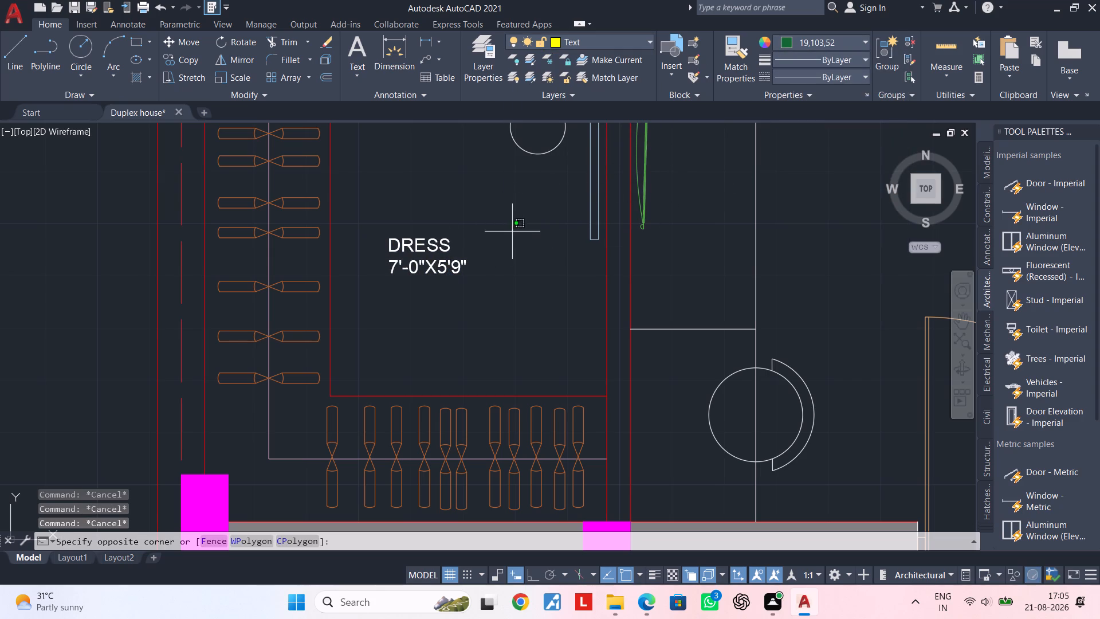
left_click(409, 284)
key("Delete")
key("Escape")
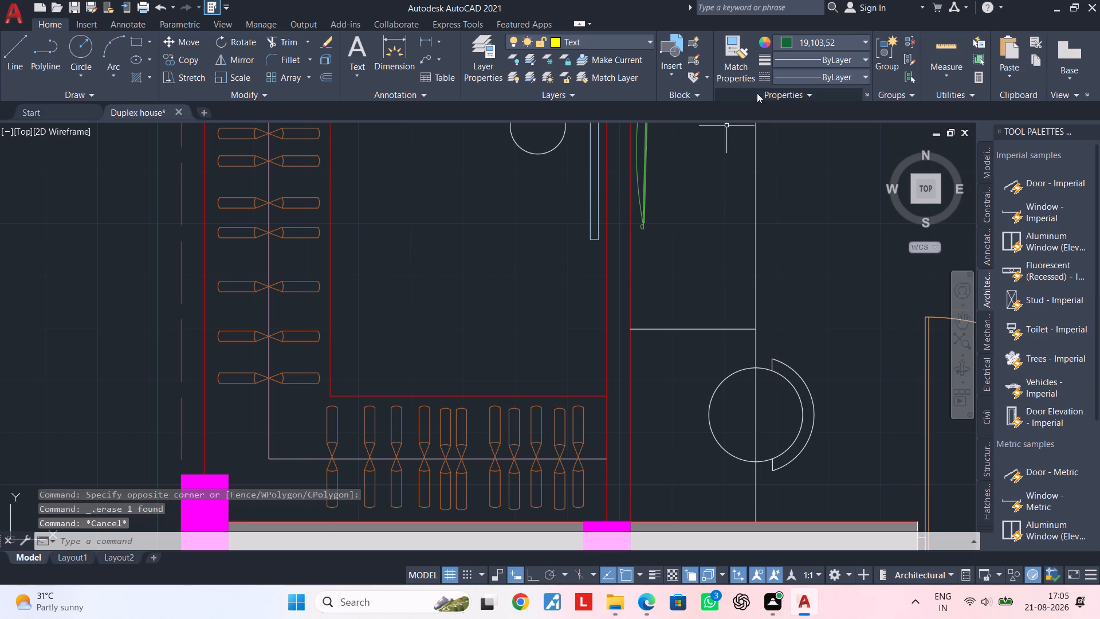
Set the current object colour to white (255,255,255) and keep Text as the current layer.
key("Escape")
left_click(799, 42)
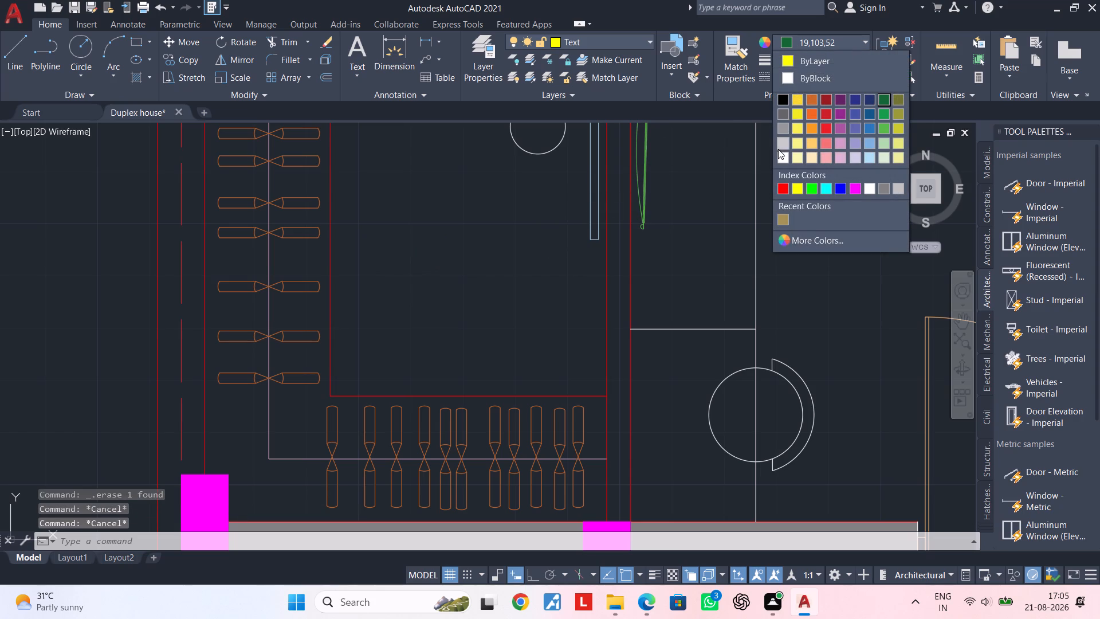
left_click(782, 157)
key("Escape")
key("Escape")
key("Escape")
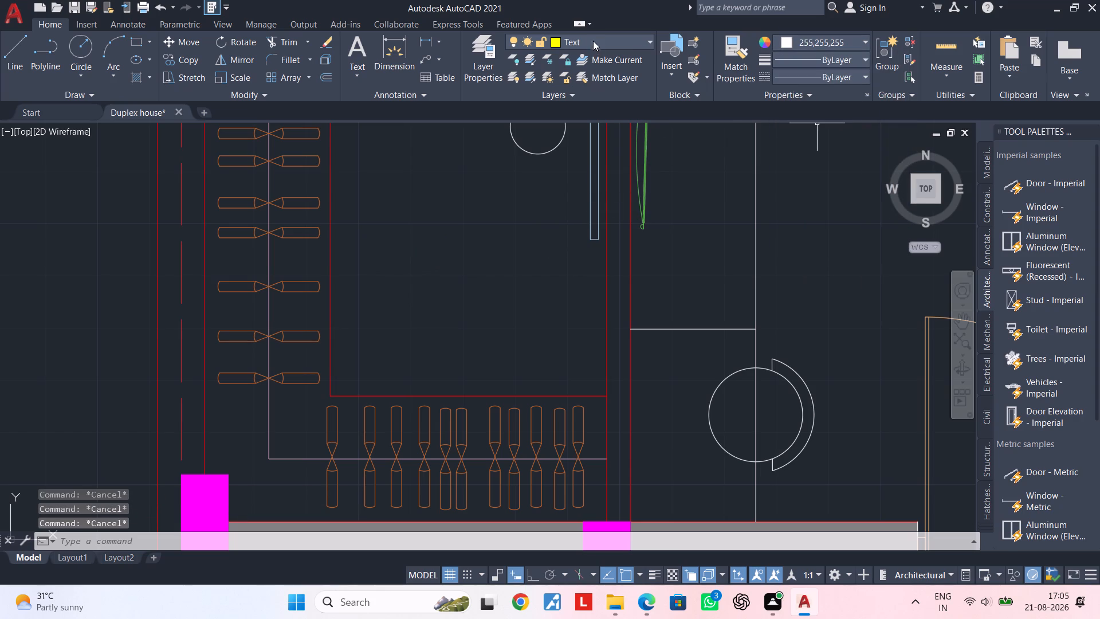
left_click(593, 38)
left_click(581, 177)
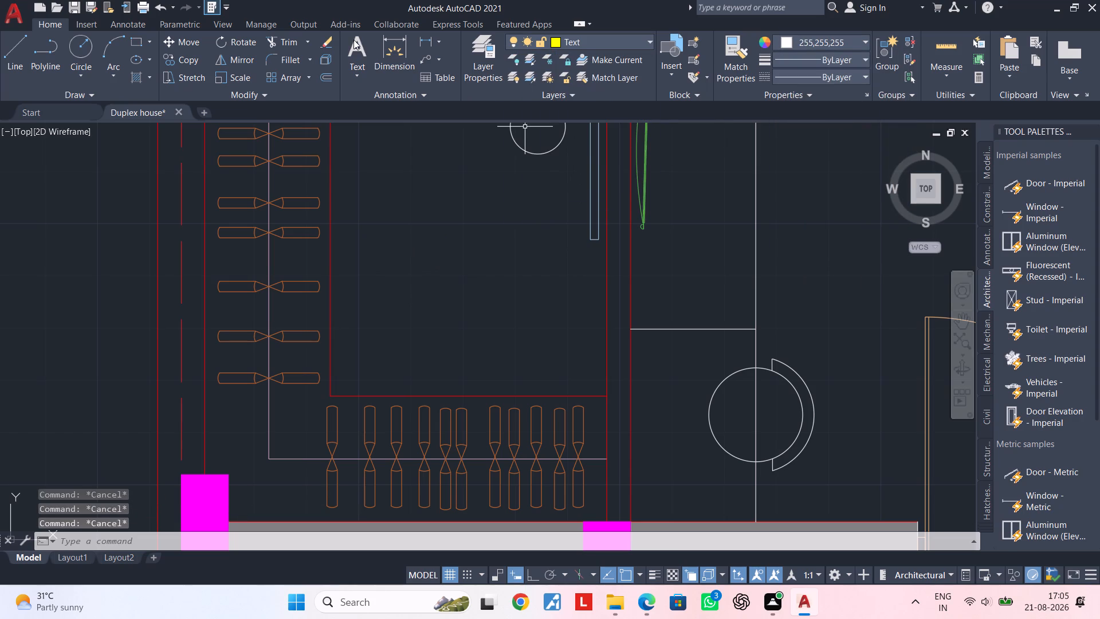
Add a multiline label reading DRESS over 7'-0"X5'9" in the dressing room, coloured 248,153,30 on the Text layer.
left_click(353, 40)
left_click(385, 213)
left_click(459, 279)
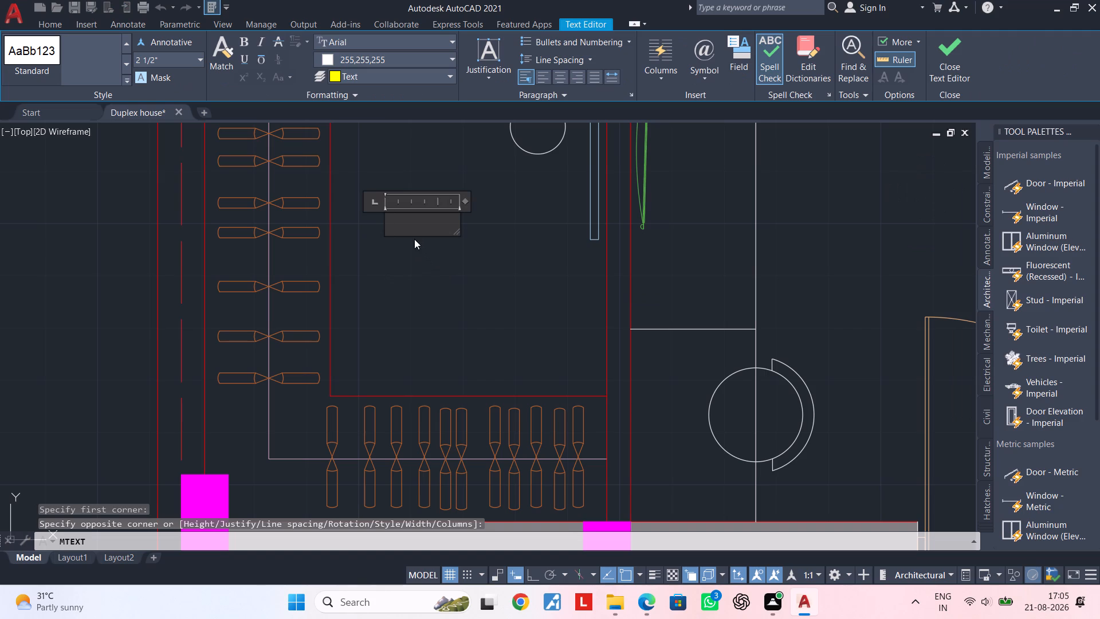
left_click(326, 56)
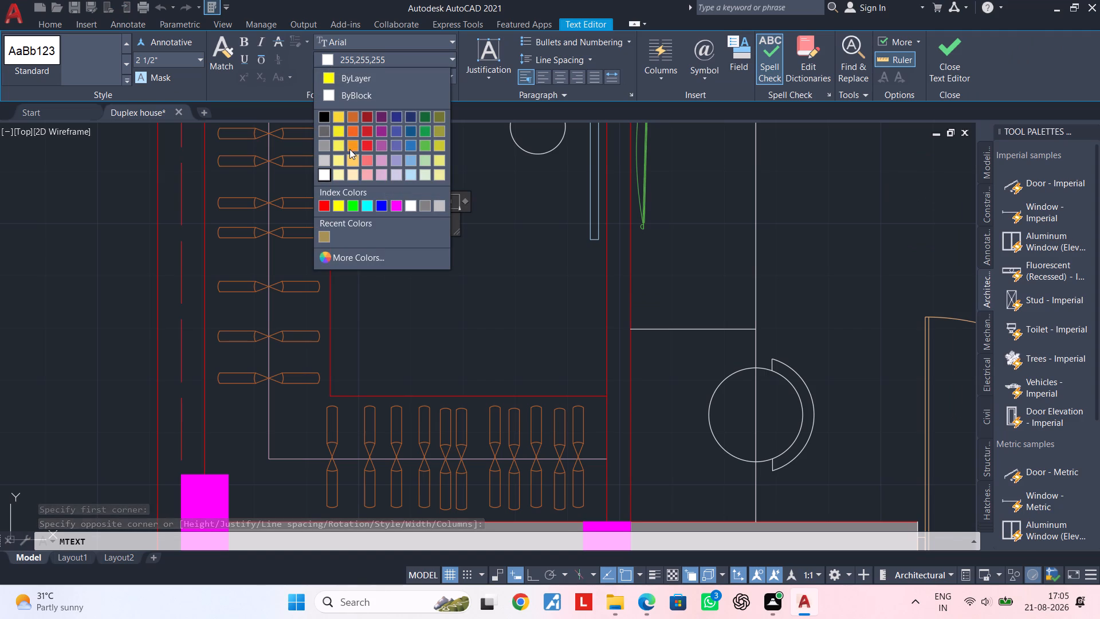
left_click(351, 147)
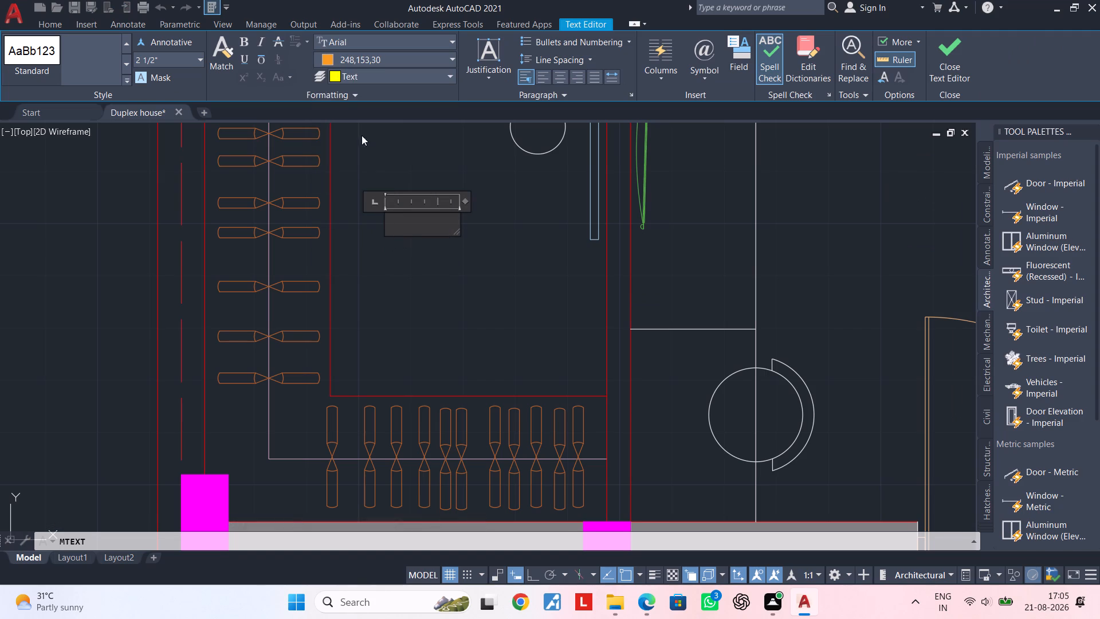
left_click(335, 77)
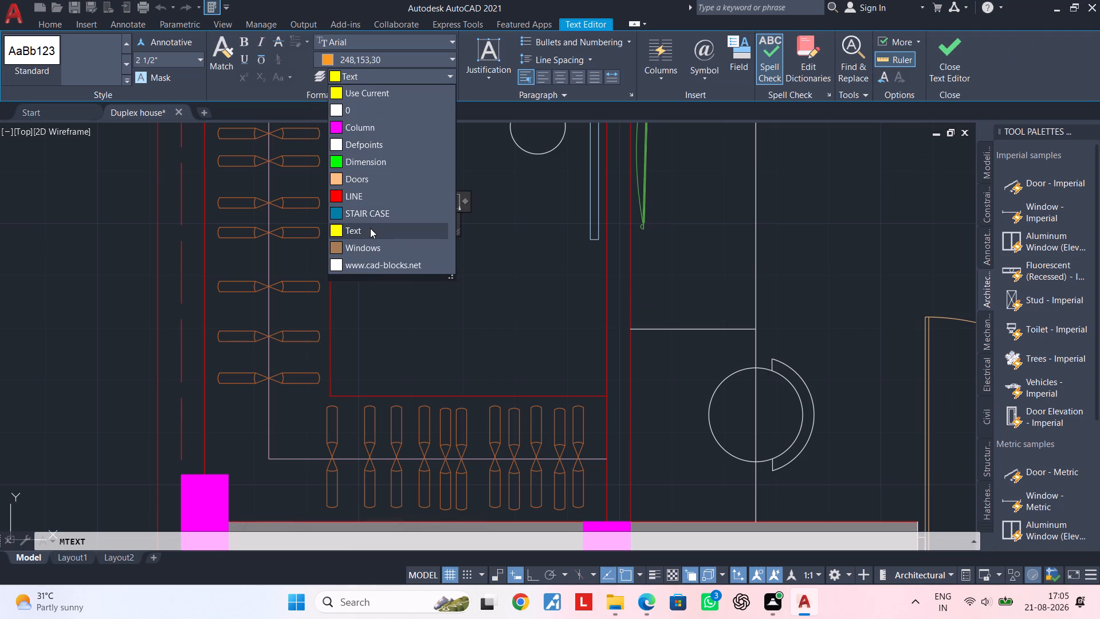
left_click(333, 232)
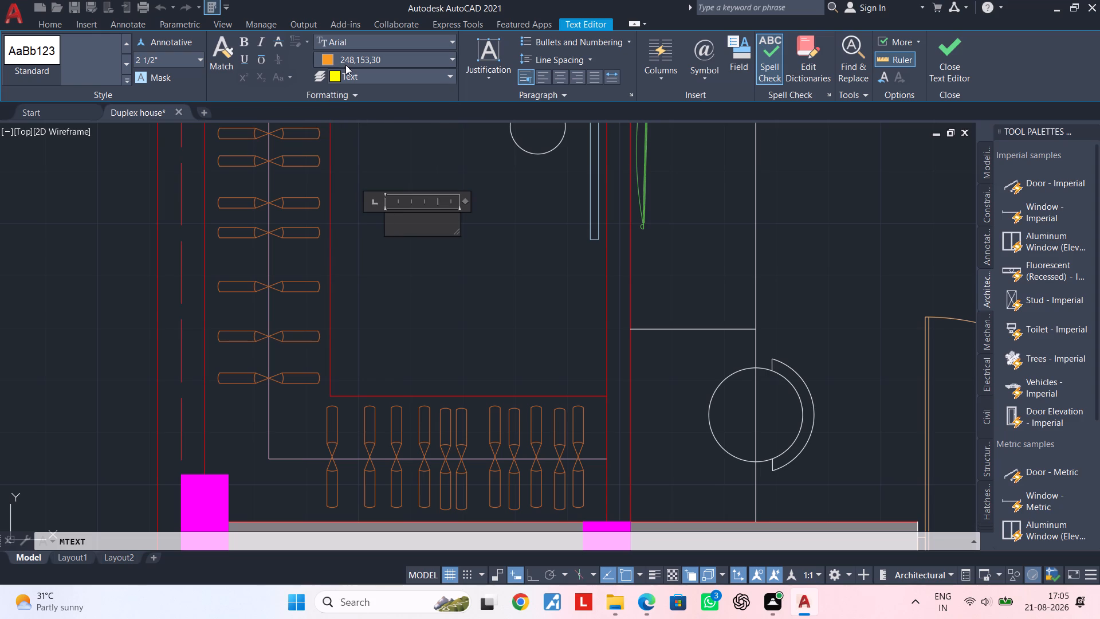
type("DRE")
type("SS")
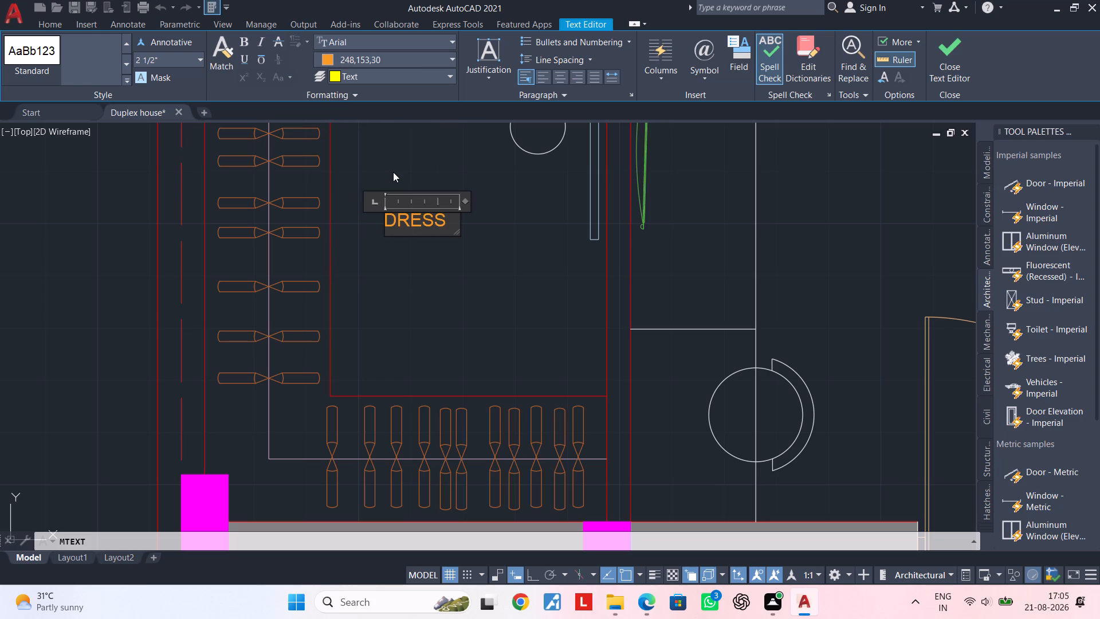
key("Return")
key("7")
key("apostrophe")
type("-0\"")
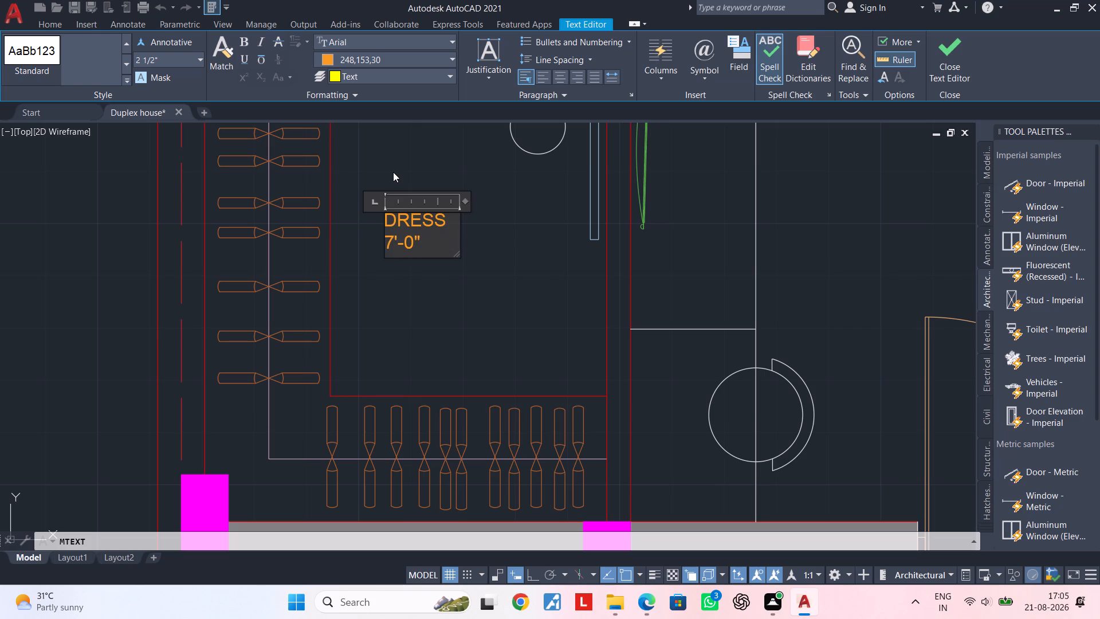
key("x")
type("5'")
type("9\"")
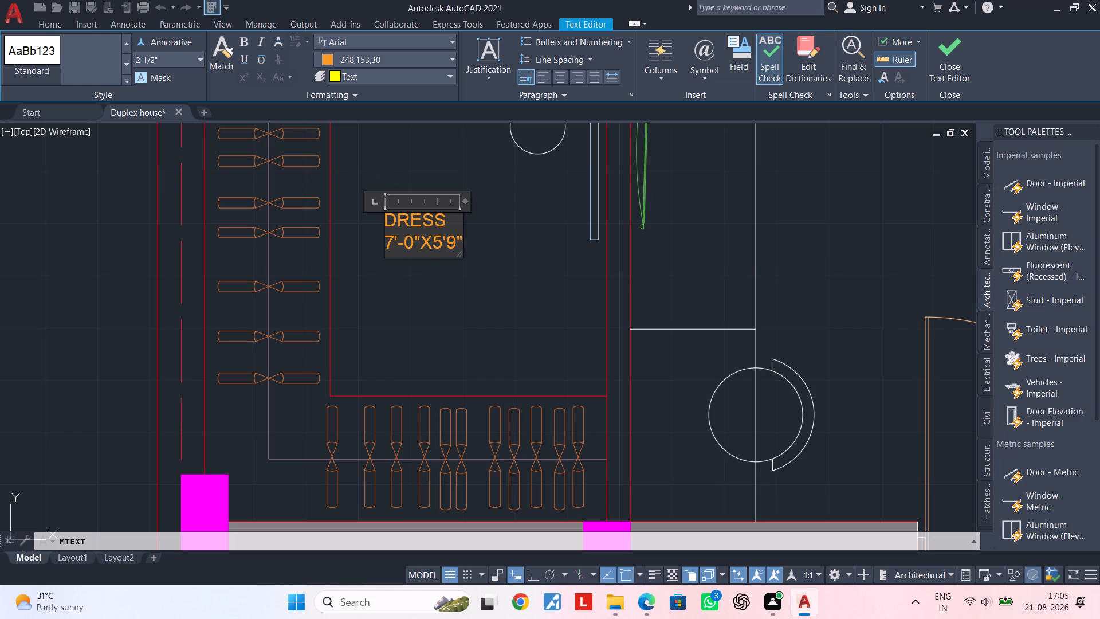
Indent the DRESS line with two leading spaces to centre it over the size line, and finish the label.
left_click(386, 220)
key("space")
key("space")
left_click(478, 220)
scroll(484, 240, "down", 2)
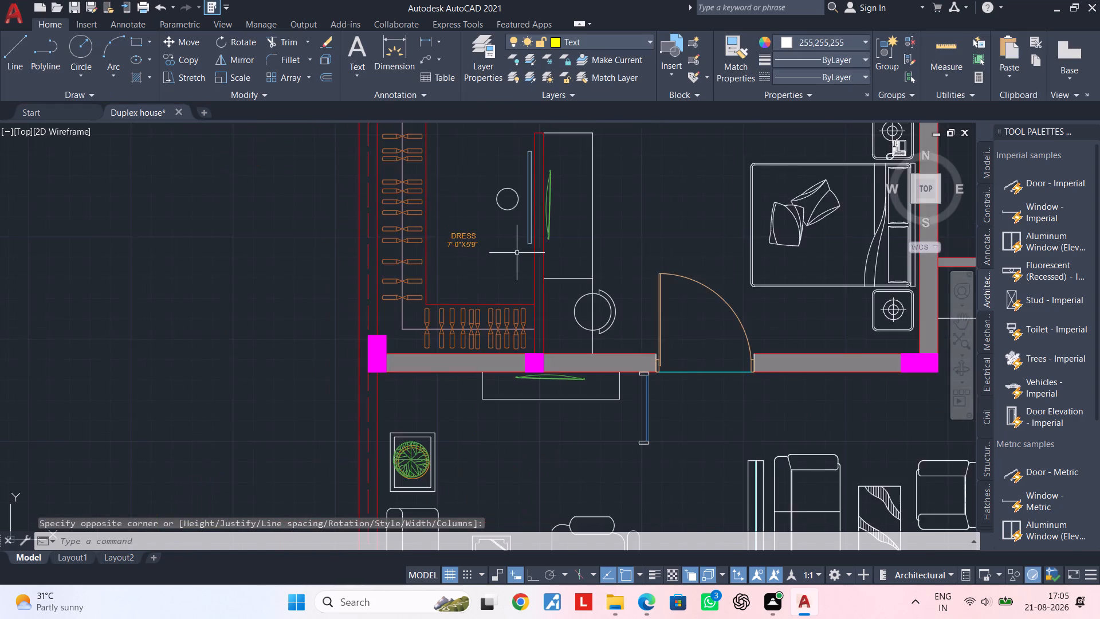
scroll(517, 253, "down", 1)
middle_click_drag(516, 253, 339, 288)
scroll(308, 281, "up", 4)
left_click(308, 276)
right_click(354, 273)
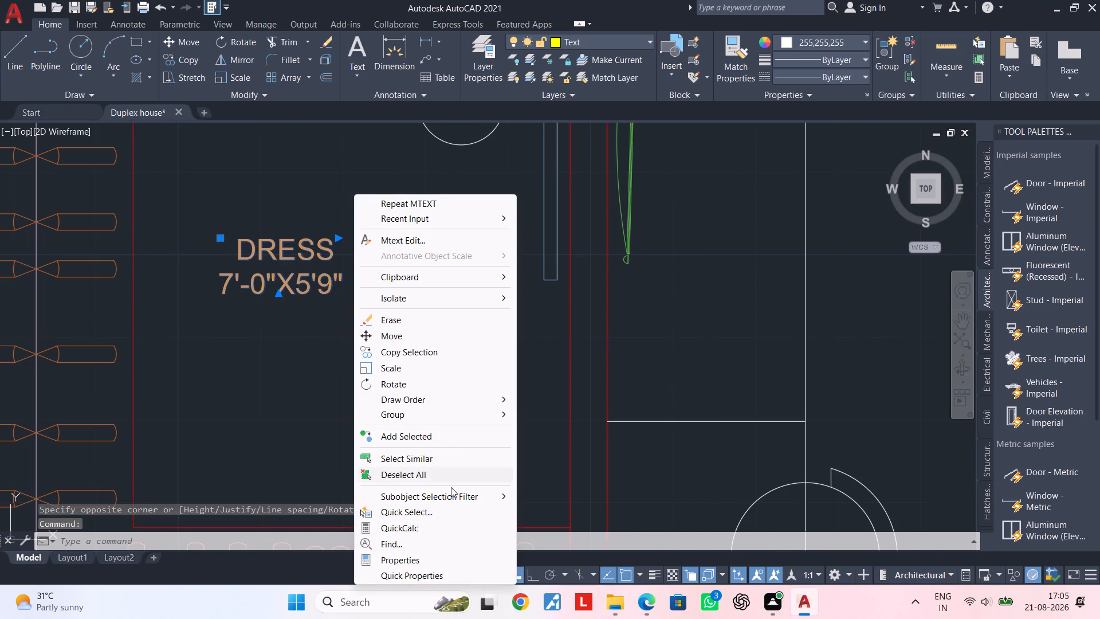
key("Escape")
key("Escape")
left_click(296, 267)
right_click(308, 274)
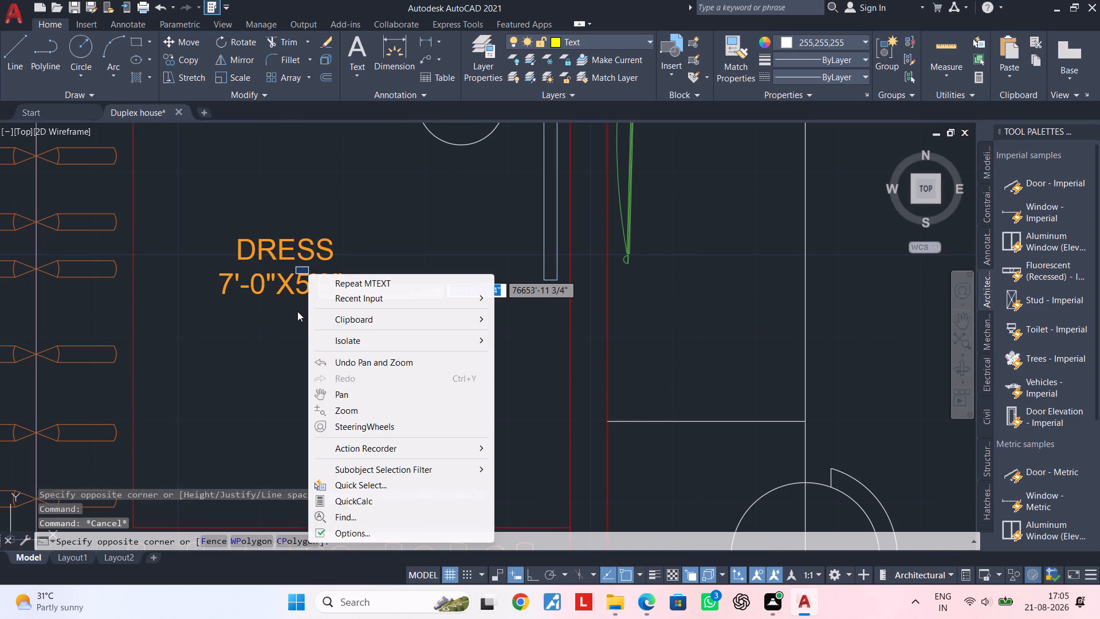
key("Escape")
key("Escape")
Set the text height of the dressing room's DRESS label to 6".
left_click(264, 290)
right_click(327, 341)
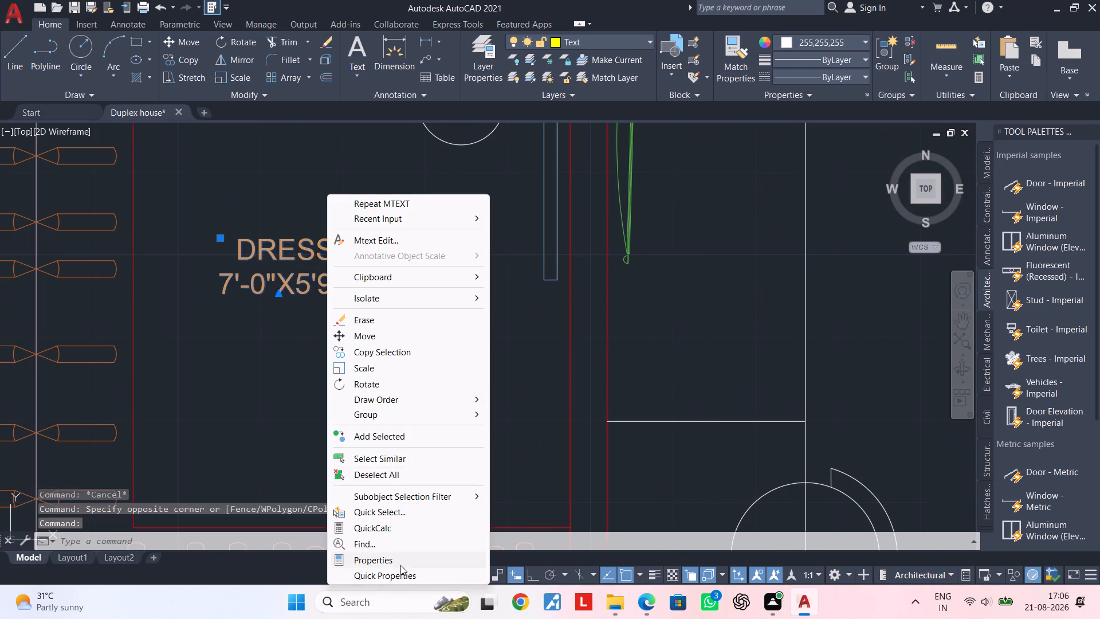
left_click(400, 566)
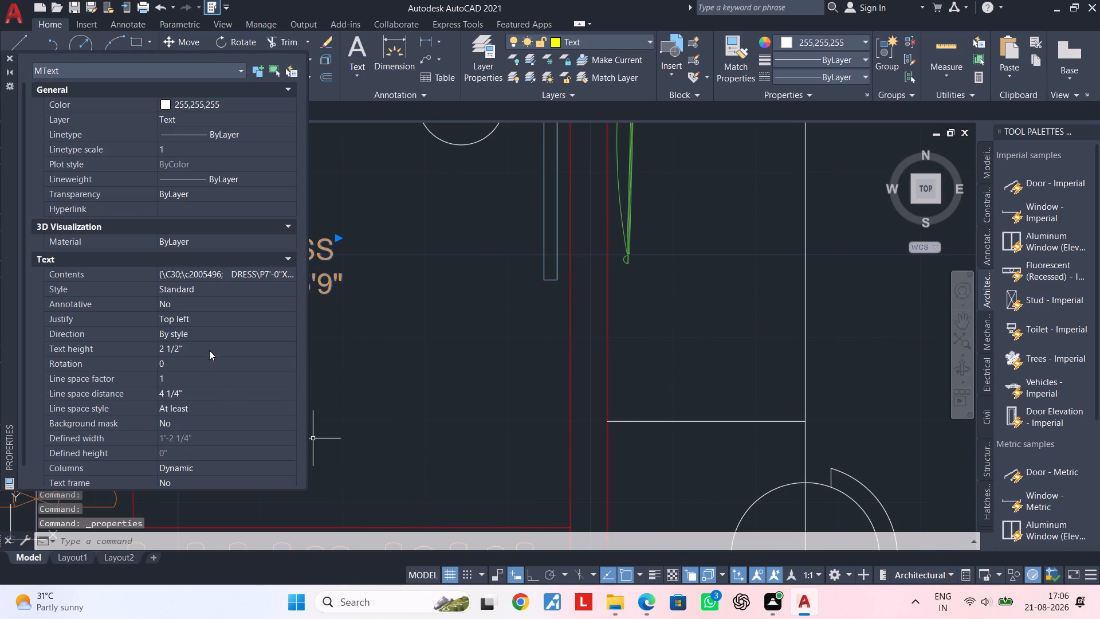
left_click(209, 350)
key("BackSpace")
type("6\"")
key("Return")
key("Escape")
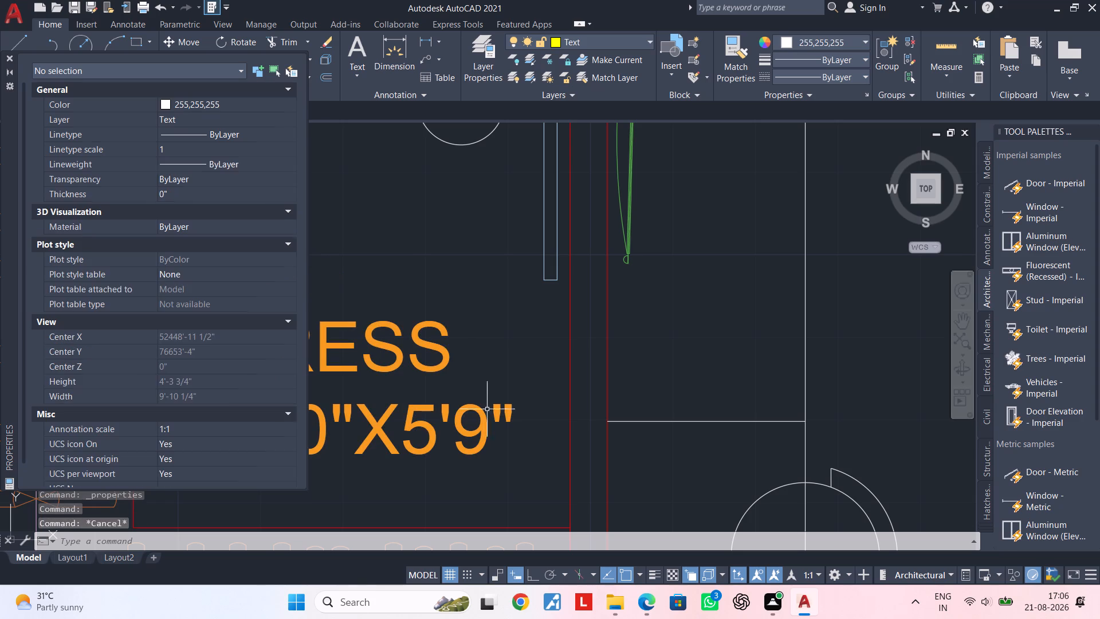
left_click(8, 57)
Copy the DRESS label from the dressing room onto the bed in the adjoining bedroom.
scroll(299, 299, "down", 3)
middle_click_drag(342, 336, 338, 309)
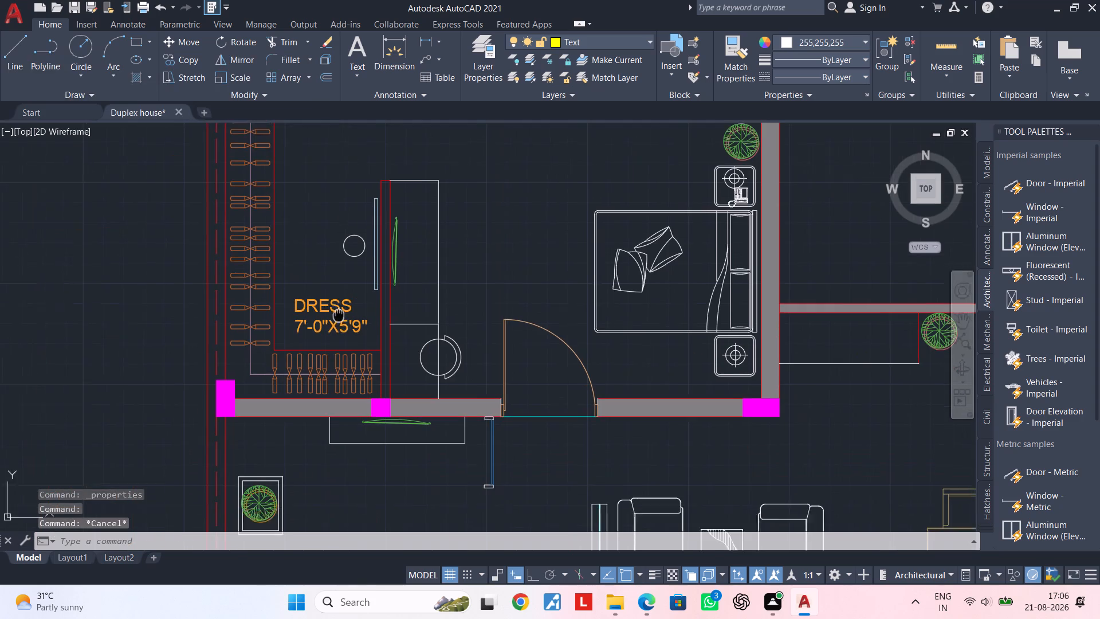
middle_click_drag(338, 309, 336, 293)
scroll(328, 316, "down", 1)
middle_click_drag(328, 316, 233, 305)
scroll(231, 293, "up", 1)
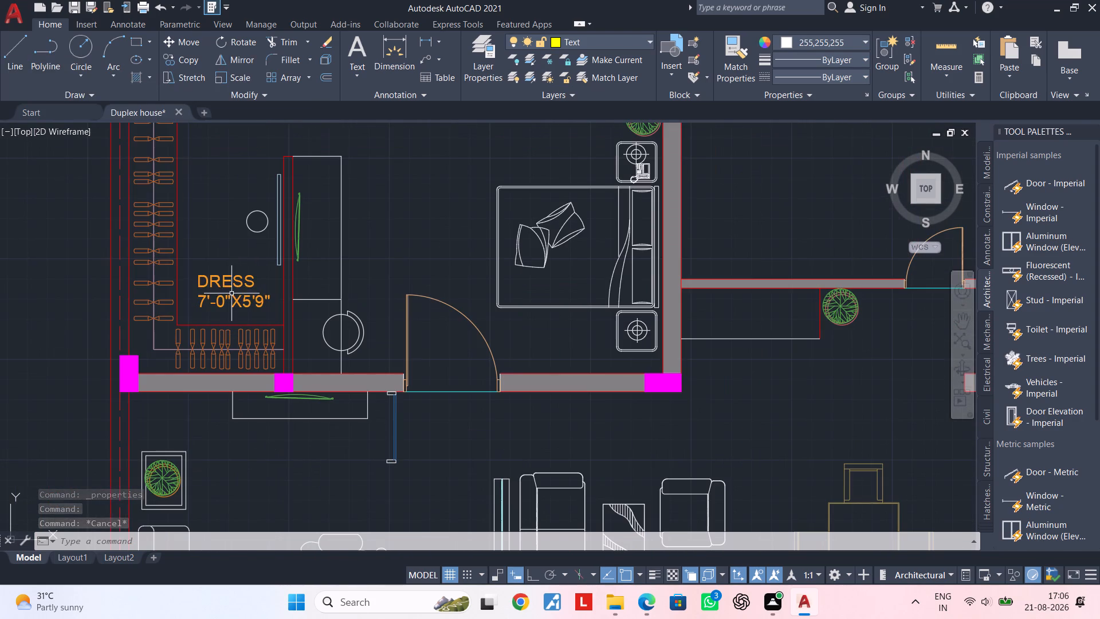
left_click(226, 296)
type("CO")
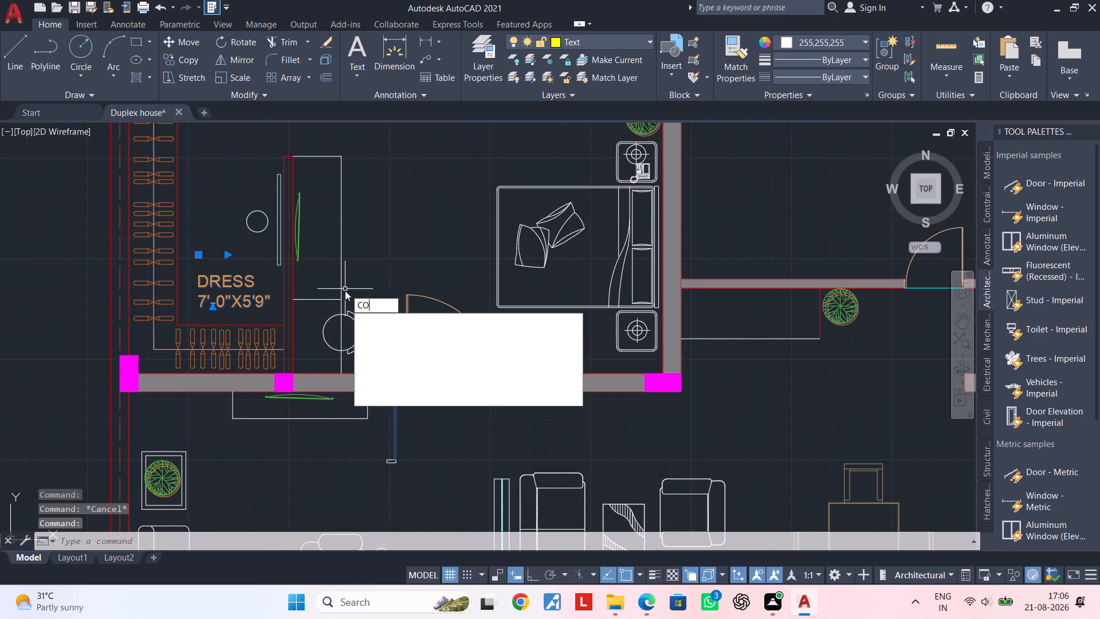
key("space")
left_click(223, 296)
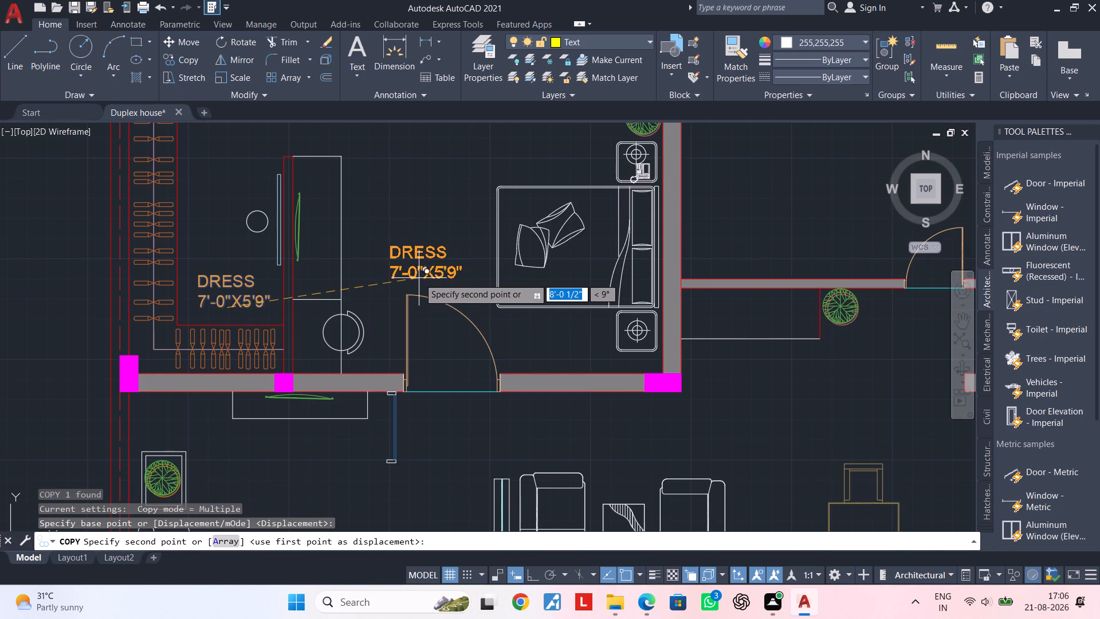
middle_click_drag(418, 278, 321, 292)
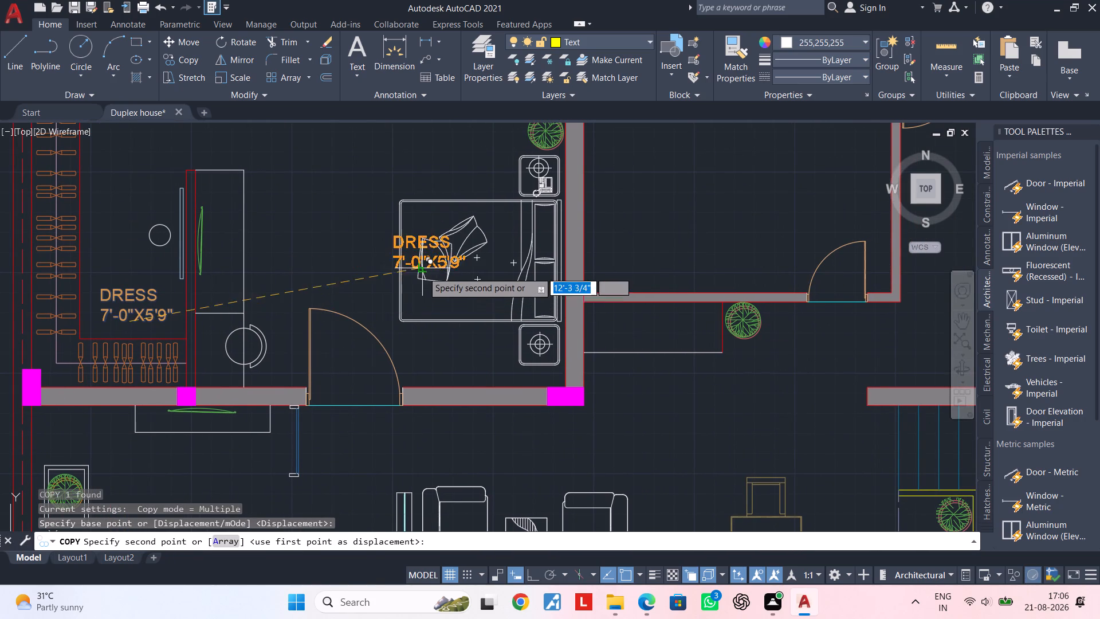
scroll(462, 238, "up", 2)
left_click(459, 236)
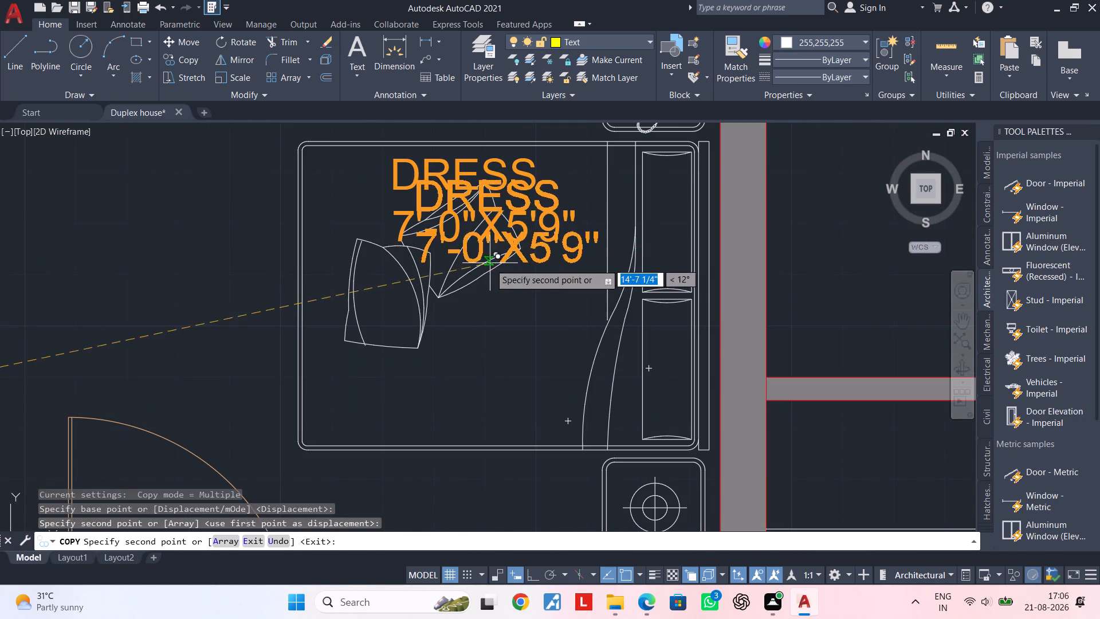
key("Escape")
key("Escape")
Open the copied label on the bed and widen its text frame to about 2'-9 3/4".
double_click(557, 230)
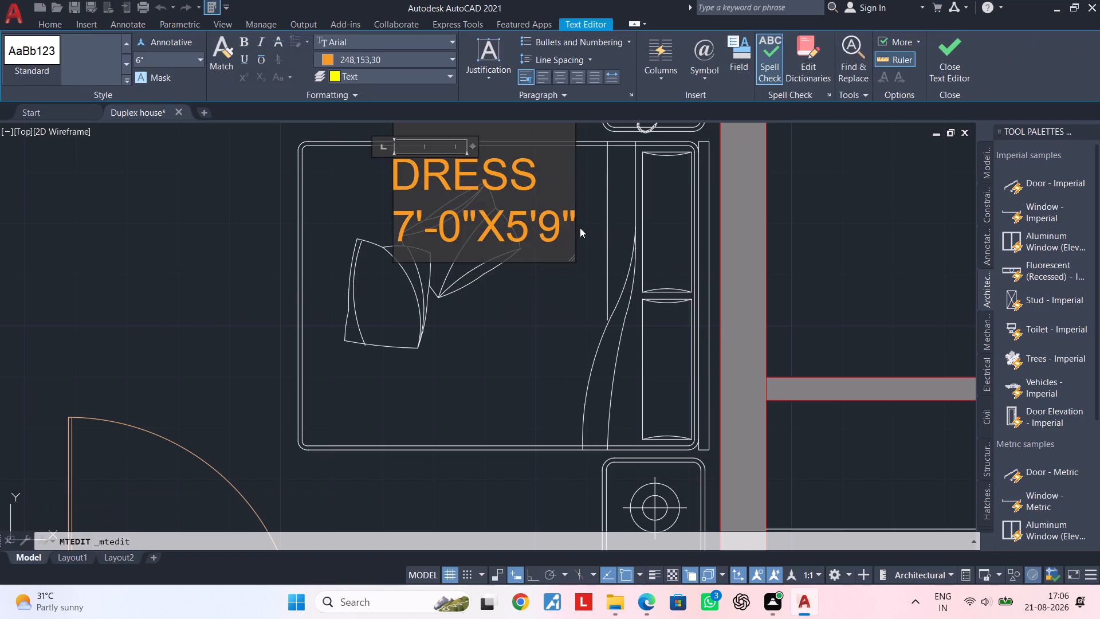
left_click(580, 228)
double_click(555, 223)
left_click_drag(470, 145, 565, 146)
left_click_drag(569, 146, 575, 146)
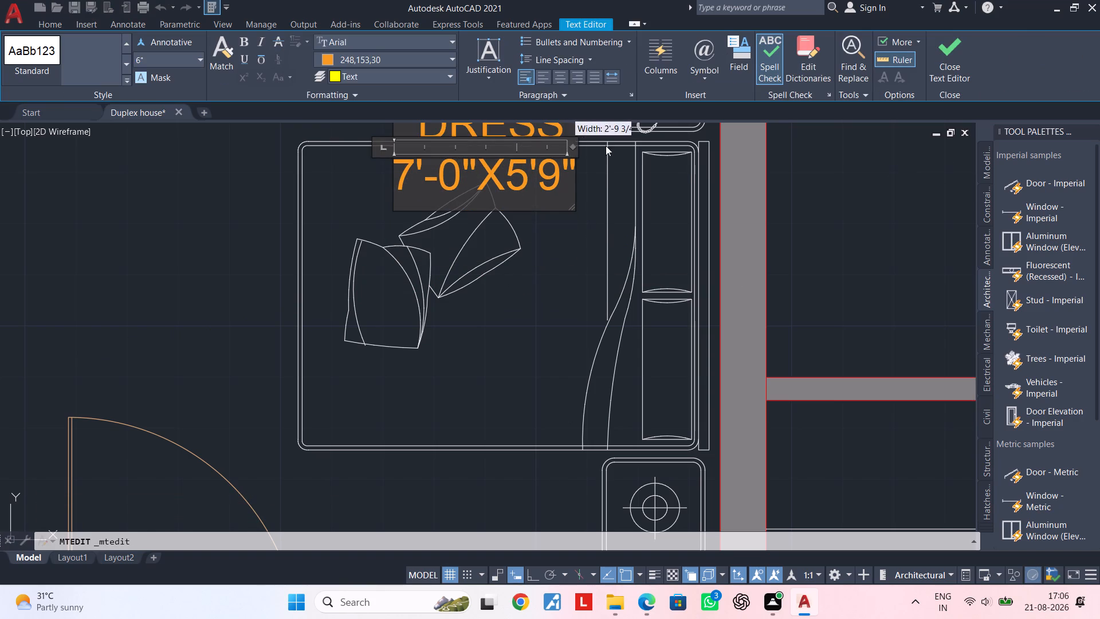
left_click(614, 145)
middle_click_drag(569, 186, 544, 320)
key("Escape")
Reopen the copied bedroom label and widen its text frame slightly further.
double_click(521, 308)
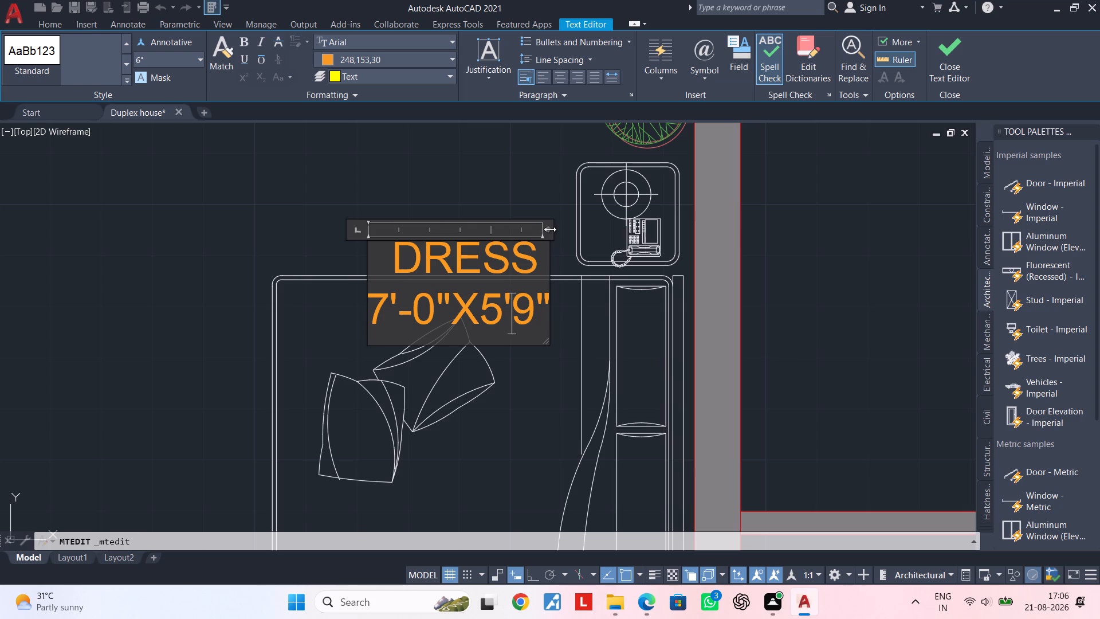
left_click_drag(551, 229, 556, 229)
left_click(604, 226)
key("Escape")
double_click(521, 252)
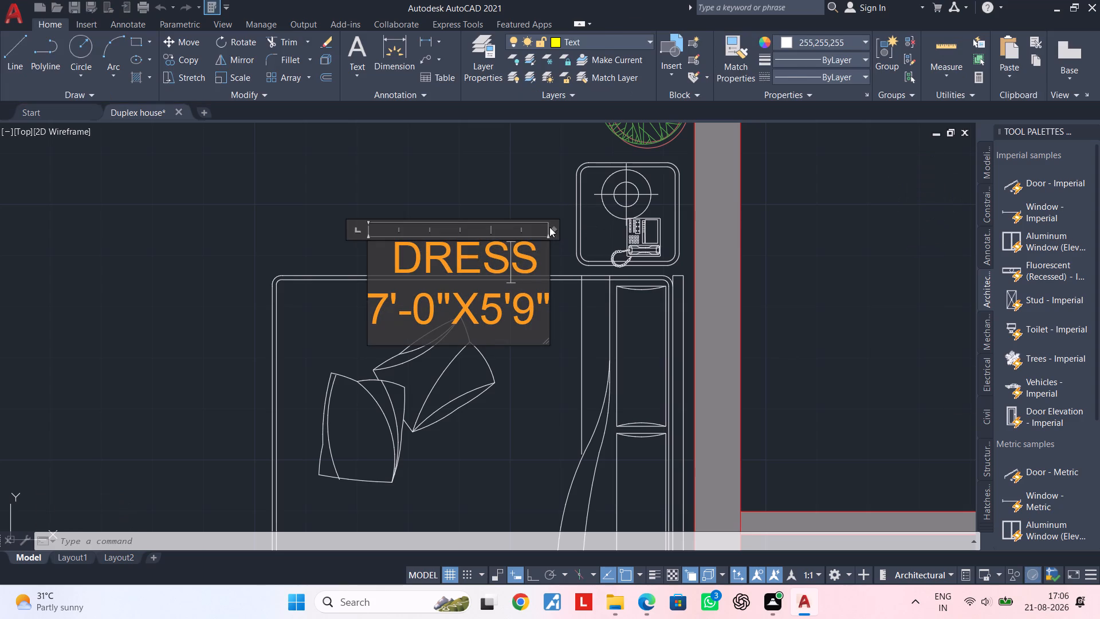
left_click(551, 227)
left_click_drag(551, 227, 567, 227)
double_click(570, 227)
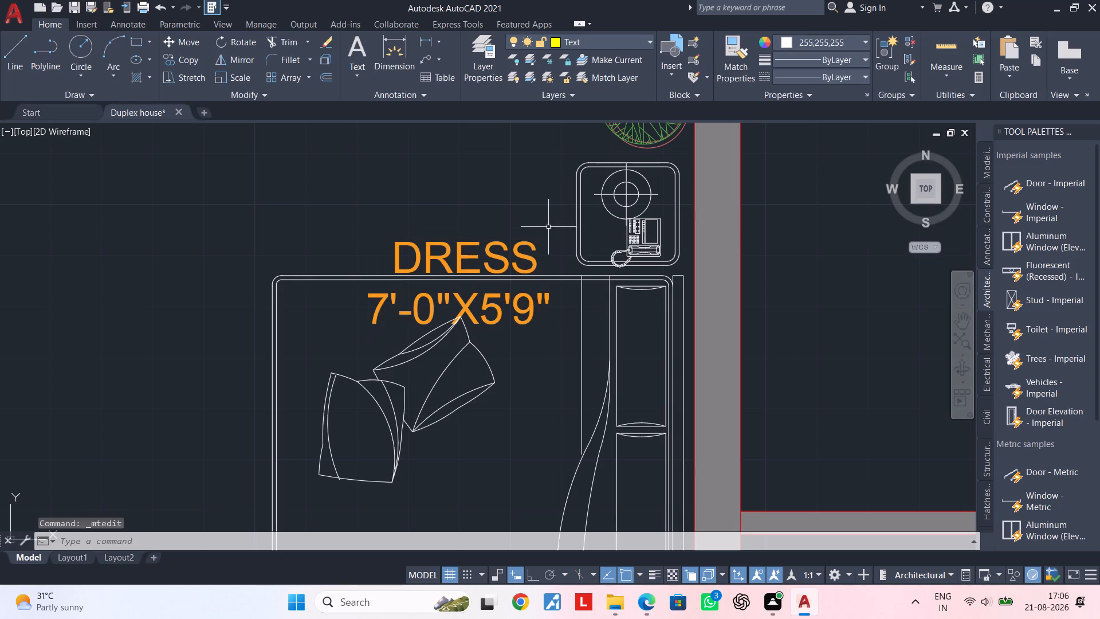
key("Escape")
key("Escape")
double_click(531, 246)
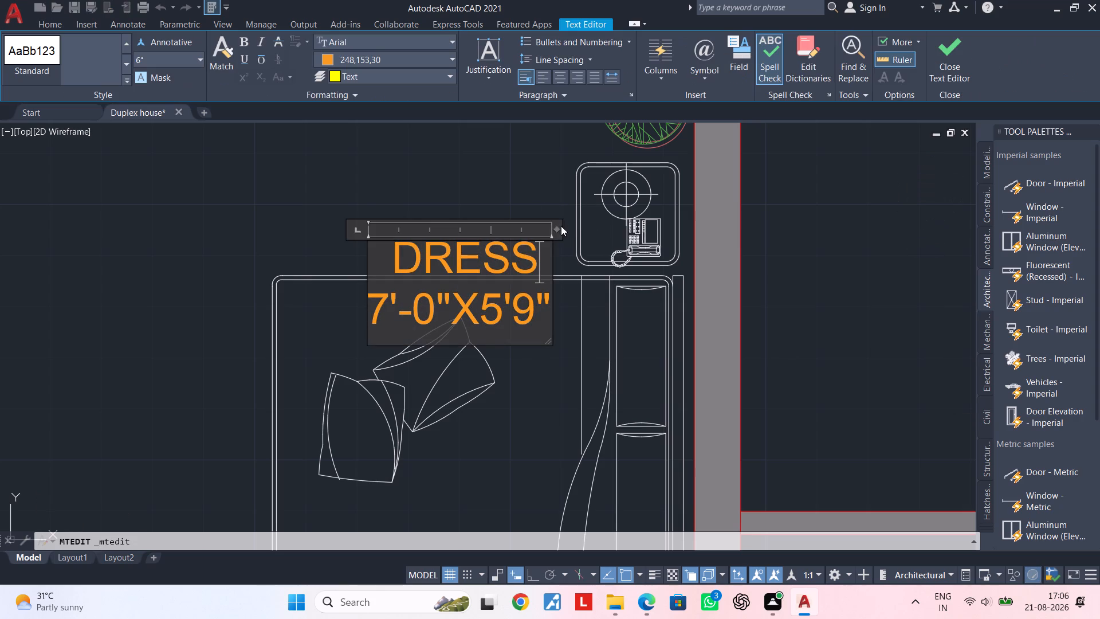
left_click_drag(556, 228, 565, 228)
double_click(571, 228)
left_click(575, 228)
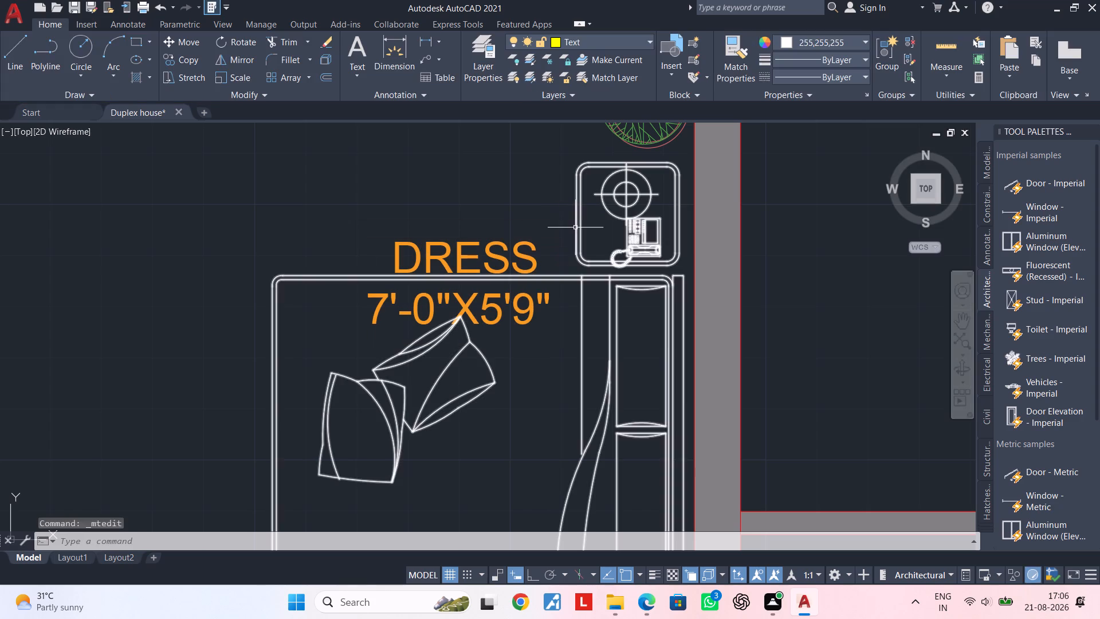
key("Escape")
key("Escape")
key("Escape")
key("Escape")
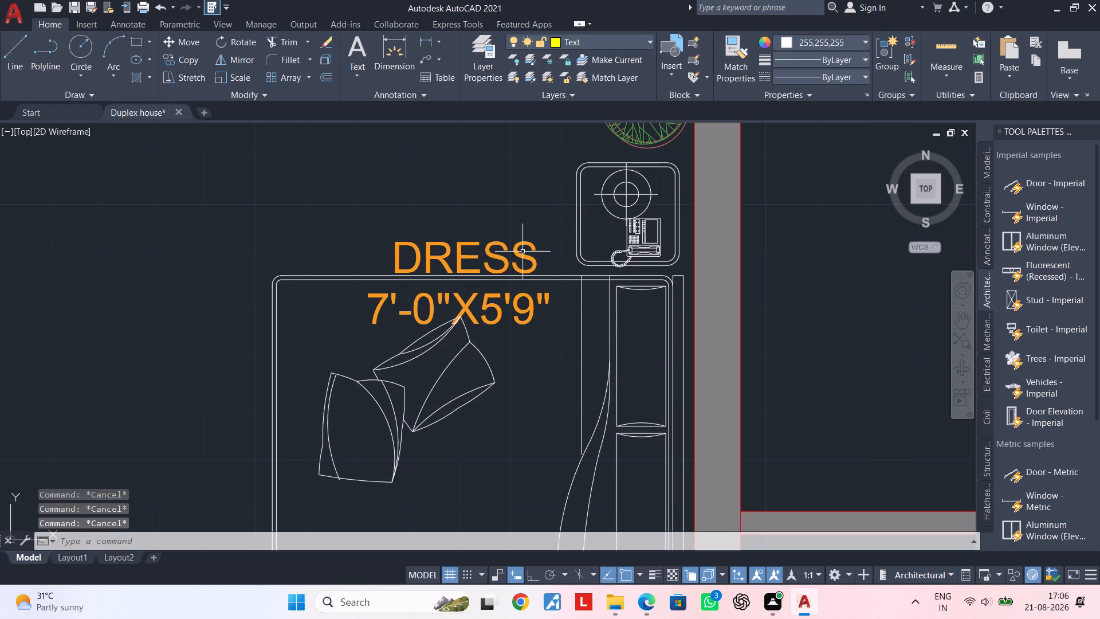
Widen the copied bedroom label's text frame beyond 3'-2 1/2", until its edge reaches the upper bedside table.
double_click(522, 252)
left_click_drag(565, 230, 569, 230)
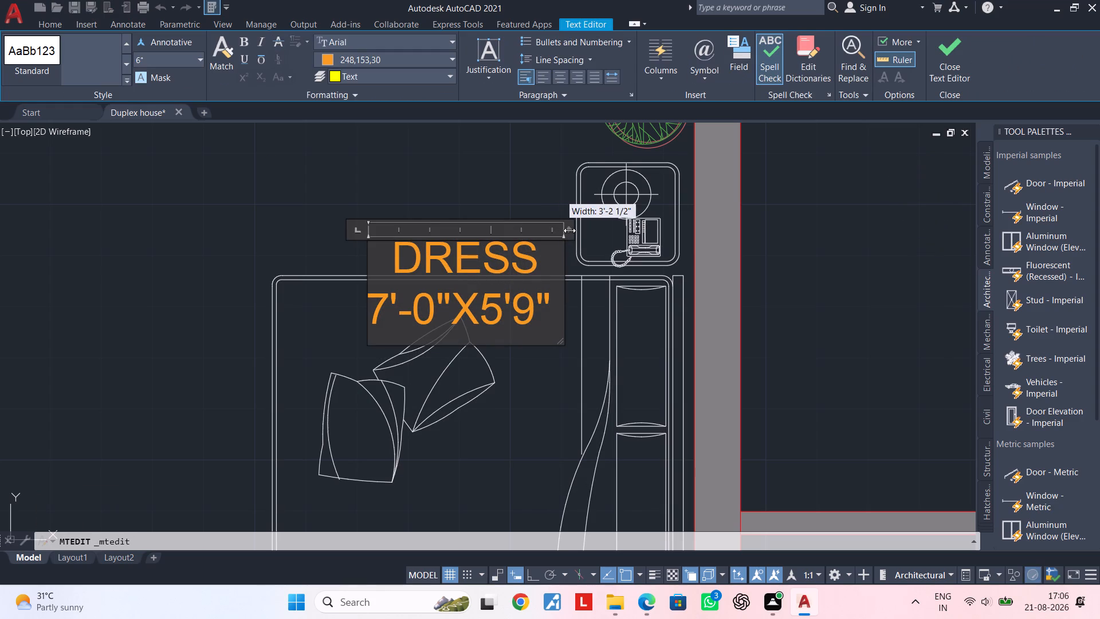
left_click_drag(569, 230, 592, 230)
triple_click(598, 230)
left_click(600, 230)
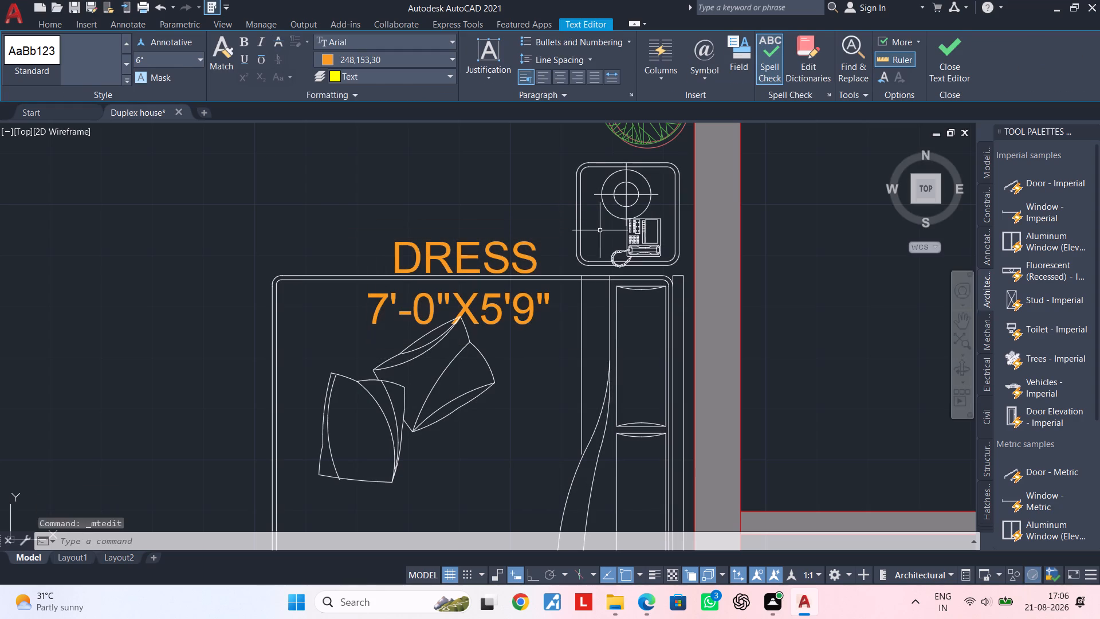
key("Escape")
key("Escape")
key("Escape")
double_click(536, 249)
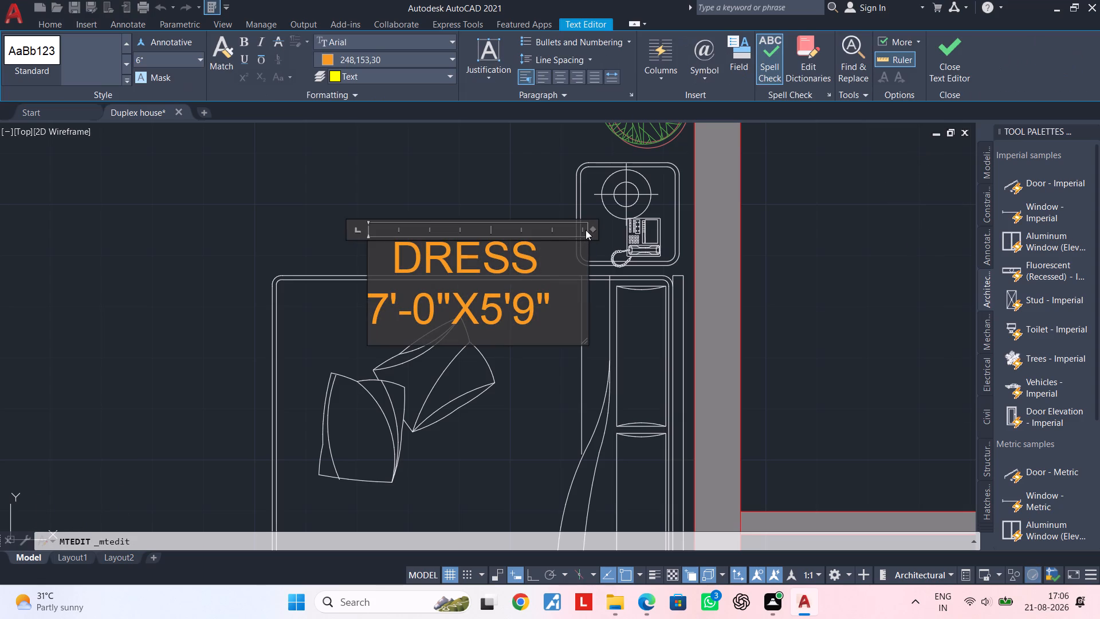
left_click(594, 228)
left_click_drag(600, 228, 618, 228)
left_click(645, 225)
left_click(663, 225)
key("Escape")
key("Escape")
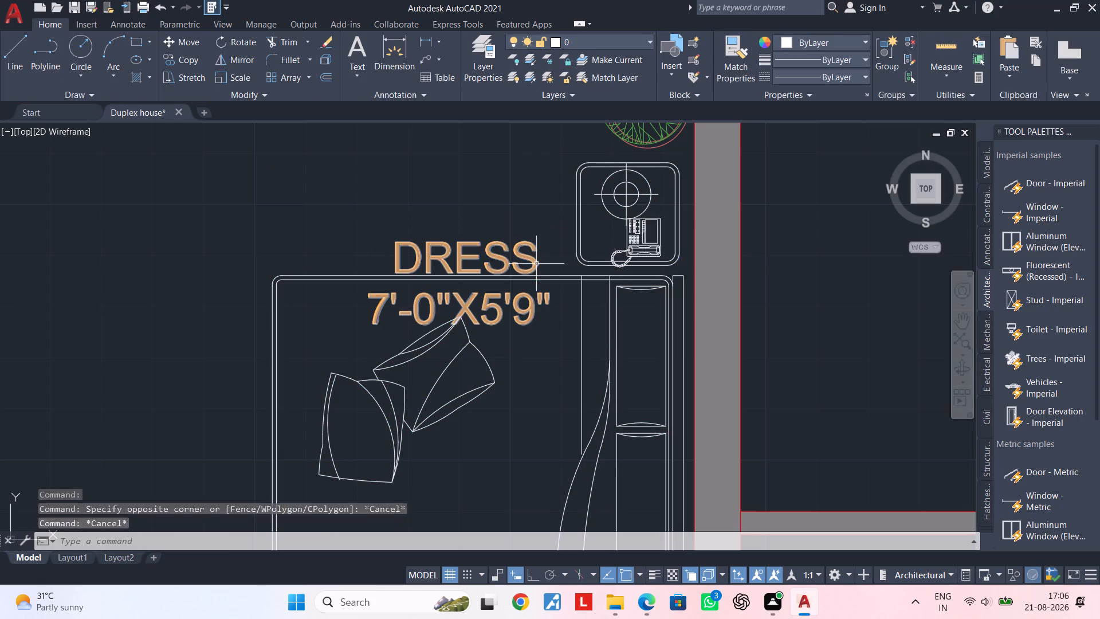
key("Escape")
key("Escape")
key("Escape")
Widen the copied DRESS label's text frame in the bedroom until it extends past the wall behind the bed.
double_click(529, 258)
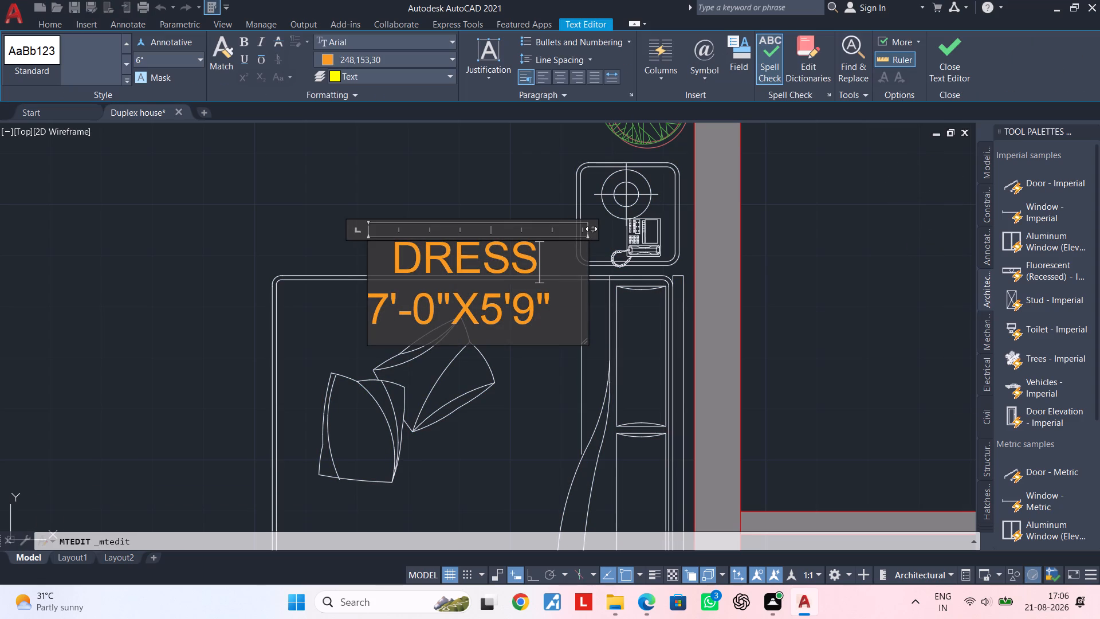
left_click_drag(591, 229, 799, 217)
key("Escape")
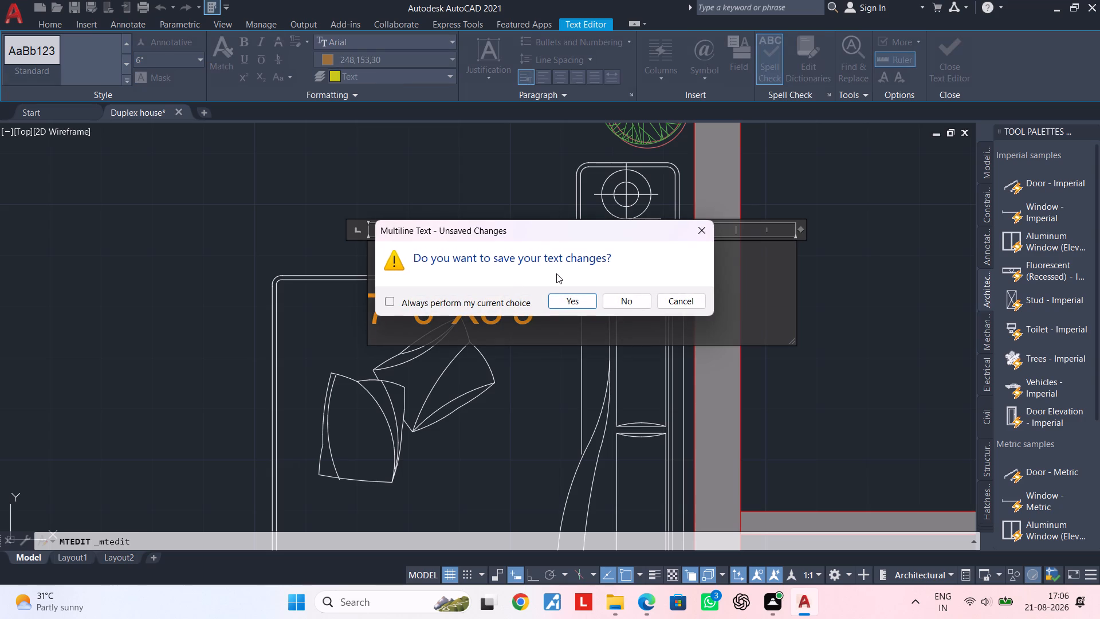
left_click(713, 234)
left_click(569, 268)
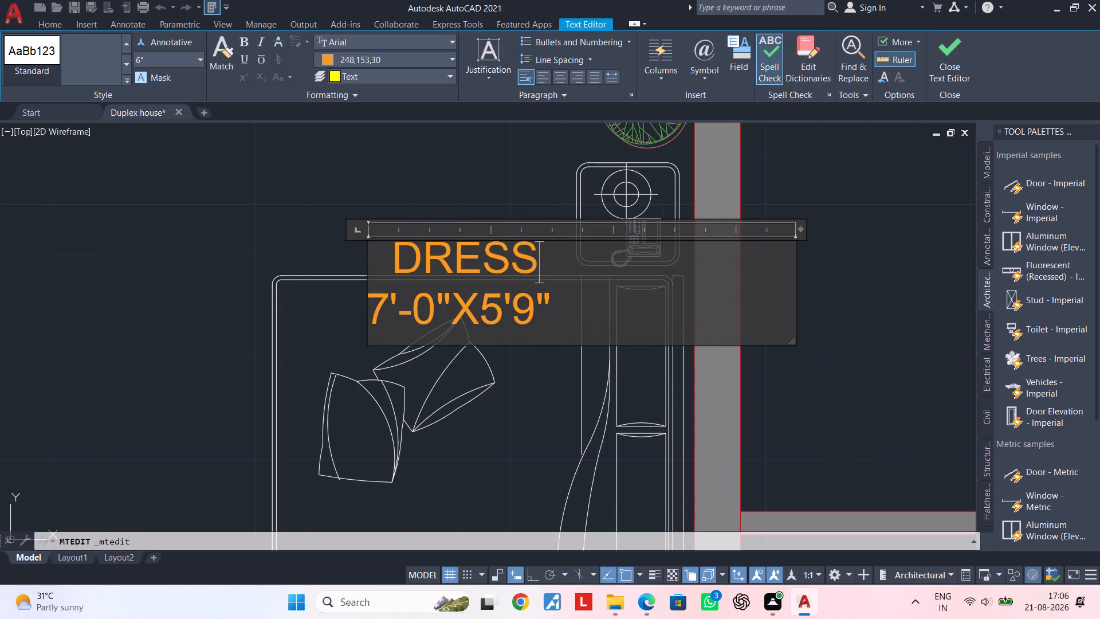
Replace the copied DRESS label's text with K BEDROOM and begin a second line beneath it.
left_click(568, 293)
key("BackSpace")
key("BackSpace")
key("BackSpace")
key("BackSpace")
key("BackSpace")
key("BackSpace")
key("BackSpace")
key("BackSpace")
key("BackSpace")
key("BackSpace")
key("BackSpace")
key("BackSpace")
key("BackSpace")
key("BackSpace")
key("BackSpace")
key("BackSpace")
key("BackSpace")
key("BackSpace")
key("BackSpace")
key("BackSpace")
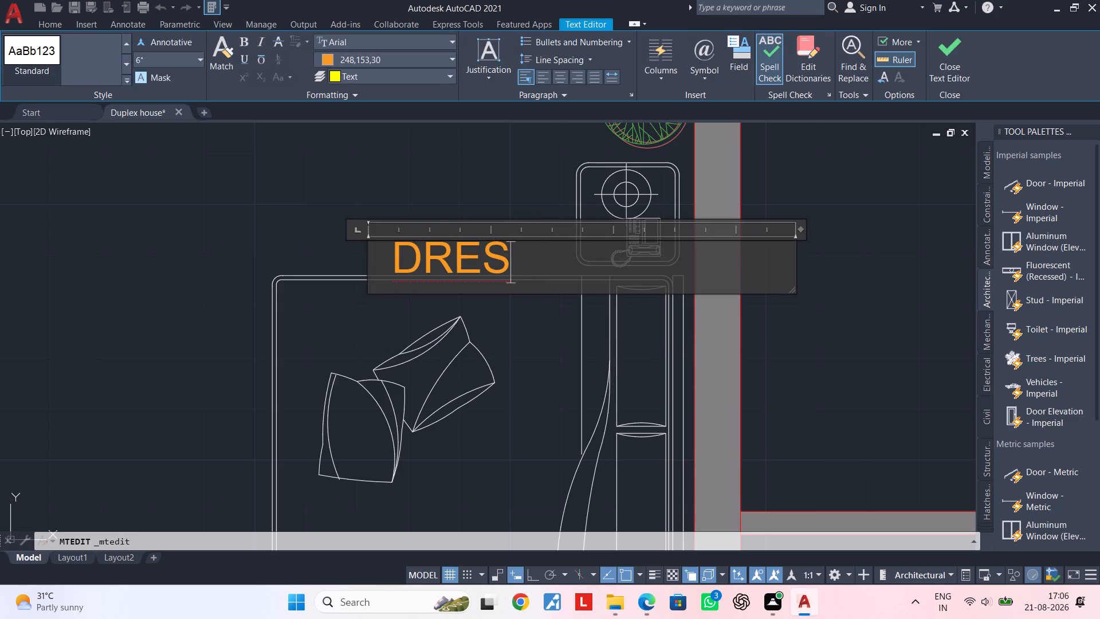
type("K")
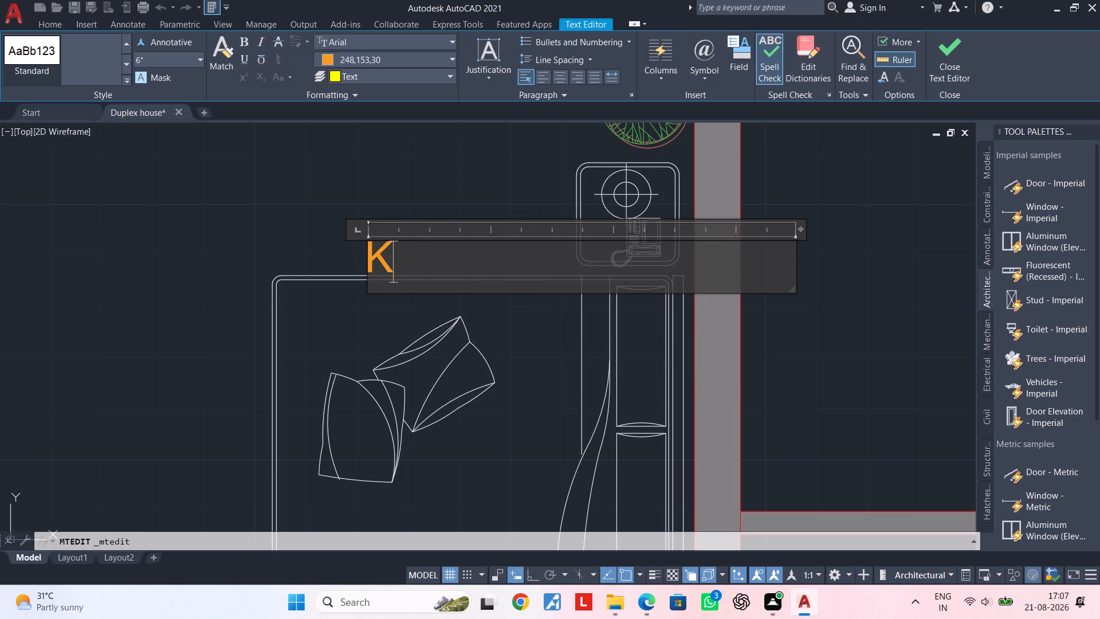
key("space")
type("BED")
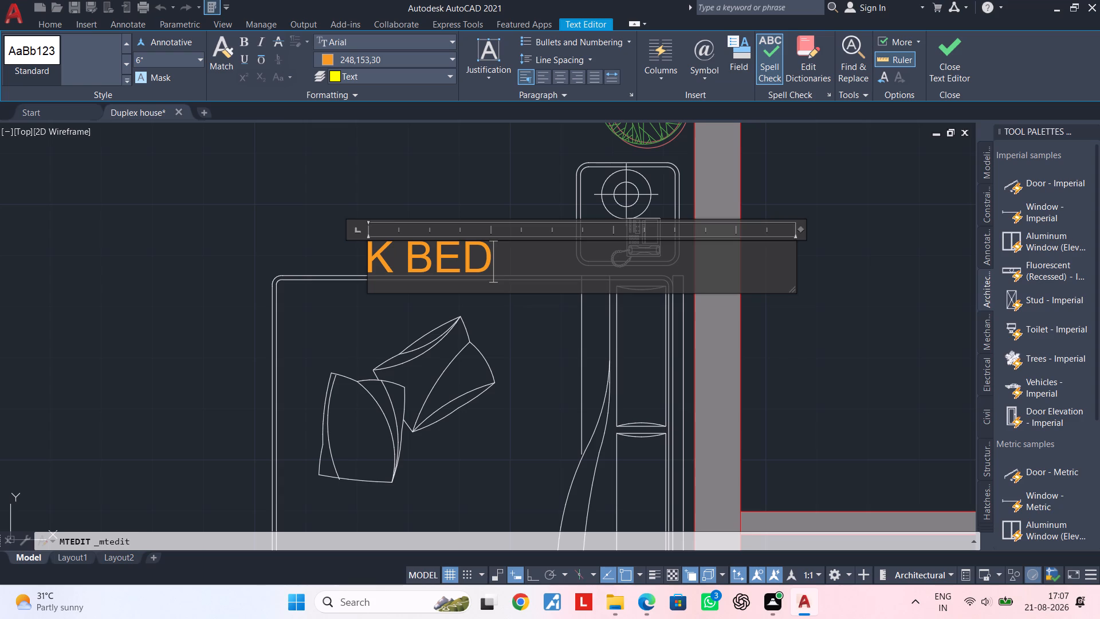
key("space")
key("BackSpace")
type("ROOM")
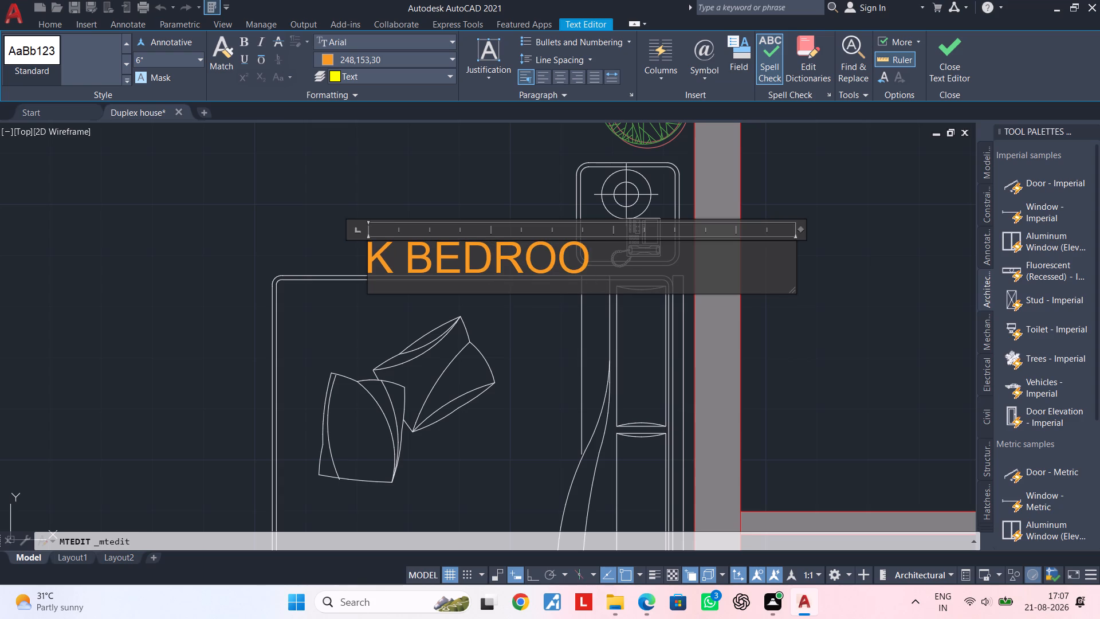
key("space")
key("Return")
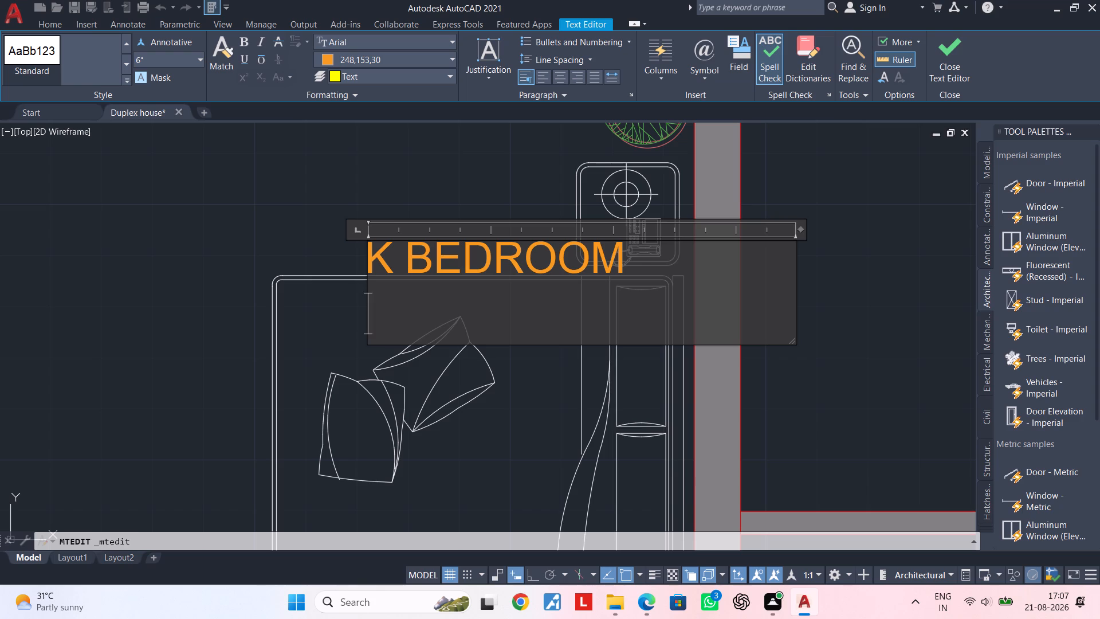
Enter the size 15'-4"X13'-0" as the second line of the K BEDROOM label and finish editing.
type("15'")
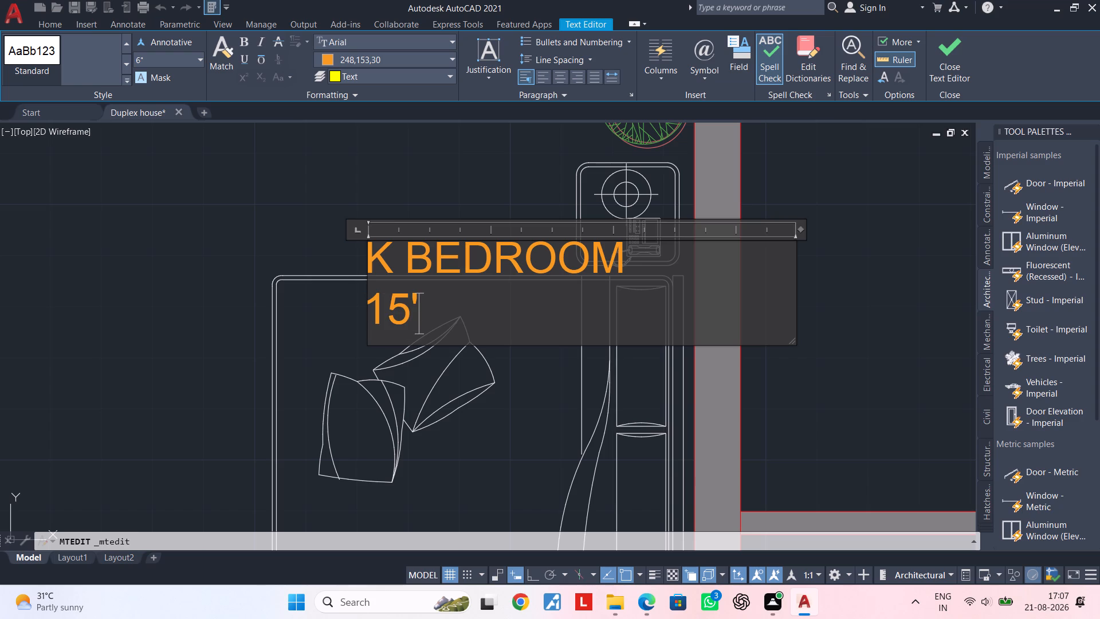
key("minus")
key("4")
key("shift+quotedbl")
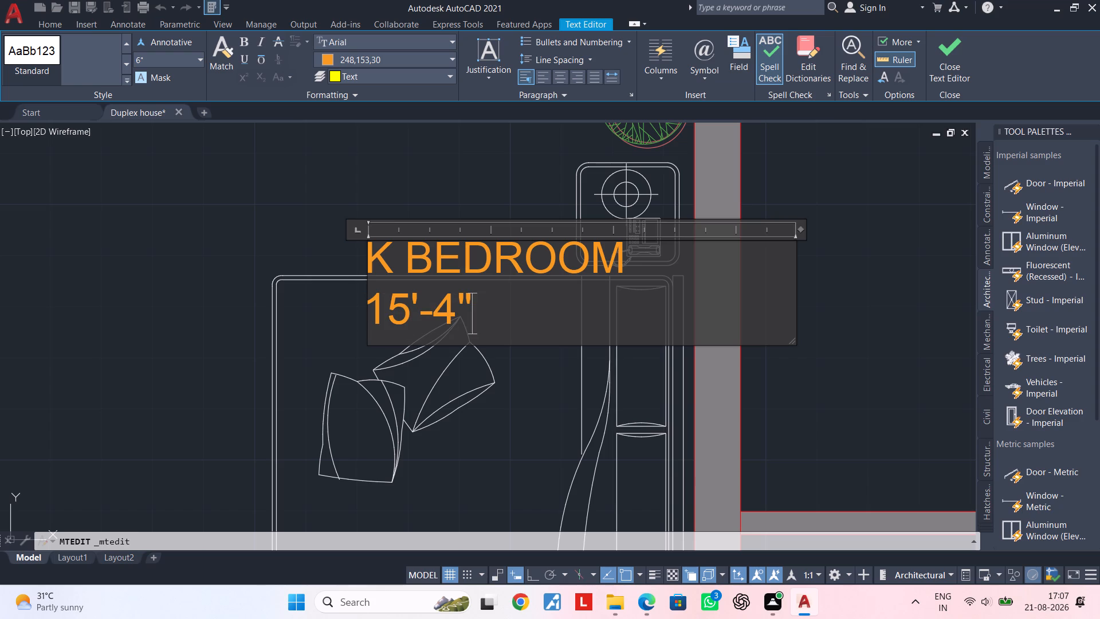
key("x")
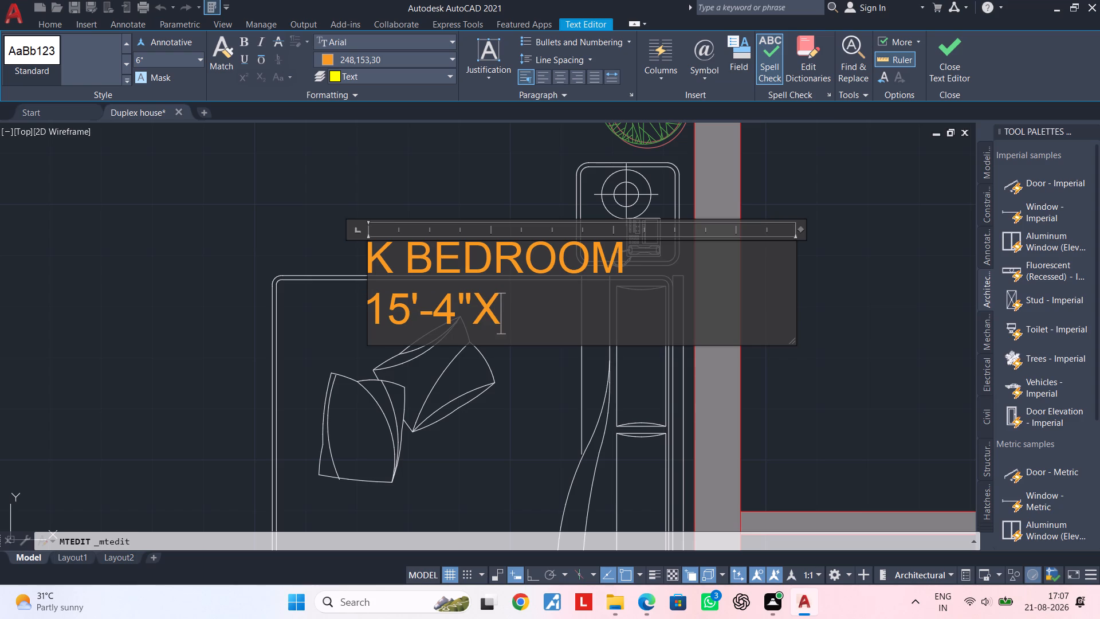
type("13'0\"")
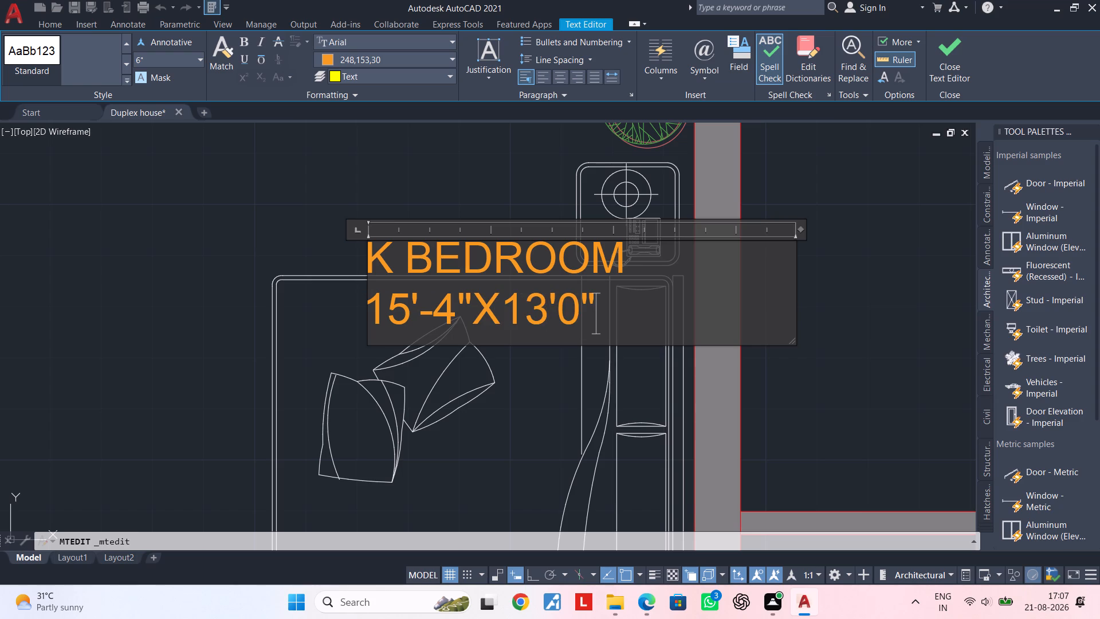
key("BackSpace")
key("BackSpace")
key("minus")
type("0\"")
left_click(538, 443)
Move the K BEDROOM label to just above the bed, clear of the upper bedside table.
scroll(541, 413, "down", 2)
middle_click_drag(537, 404, 474, 398)
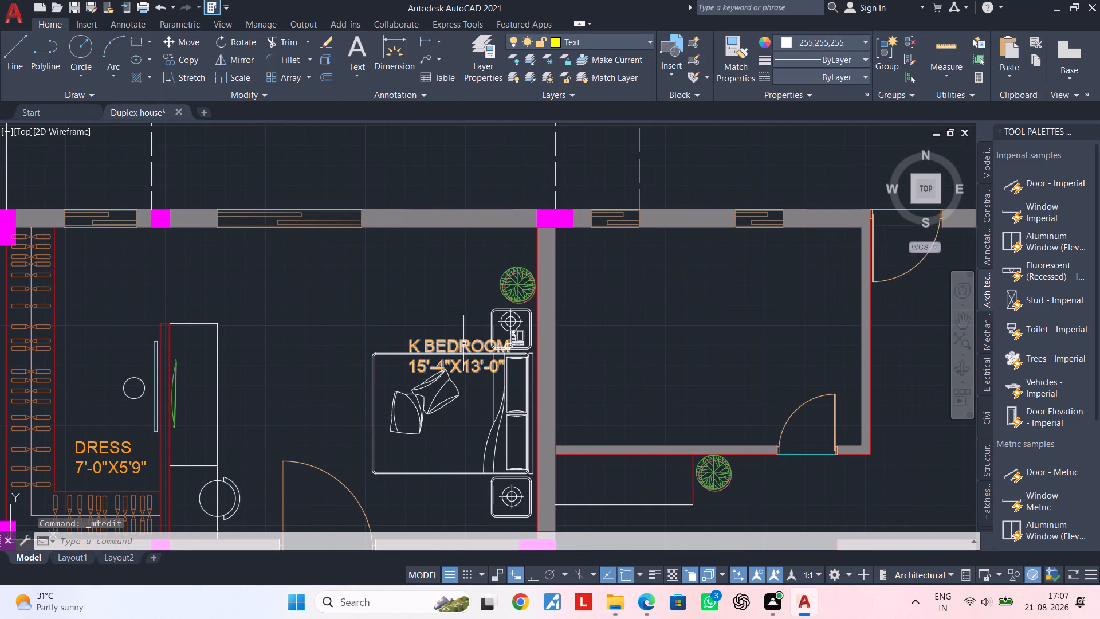
left_click(466, 362)
type("M")
key("space")
left_click(466, 362)
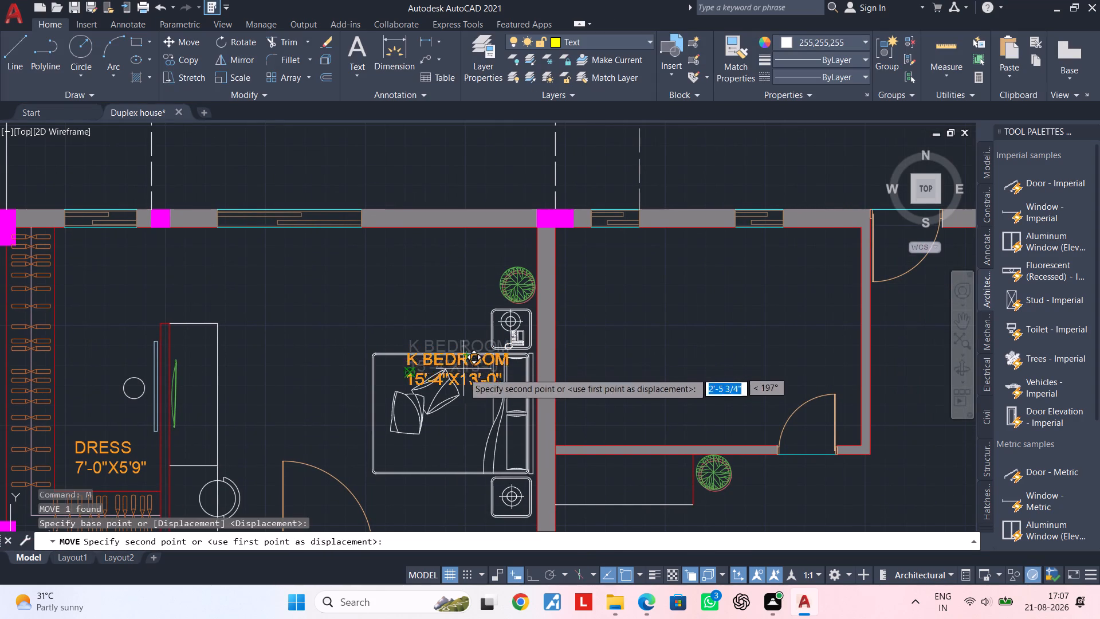
left_click(440, 328)
Copy the K BEDROOM label into the empty room between the bedroom and the kitchen.
middle_click_drag(446, 362, 381, 318)
scroll(384, 324, "down", 2)
middle_click_drag(390, 340, 450, 295)
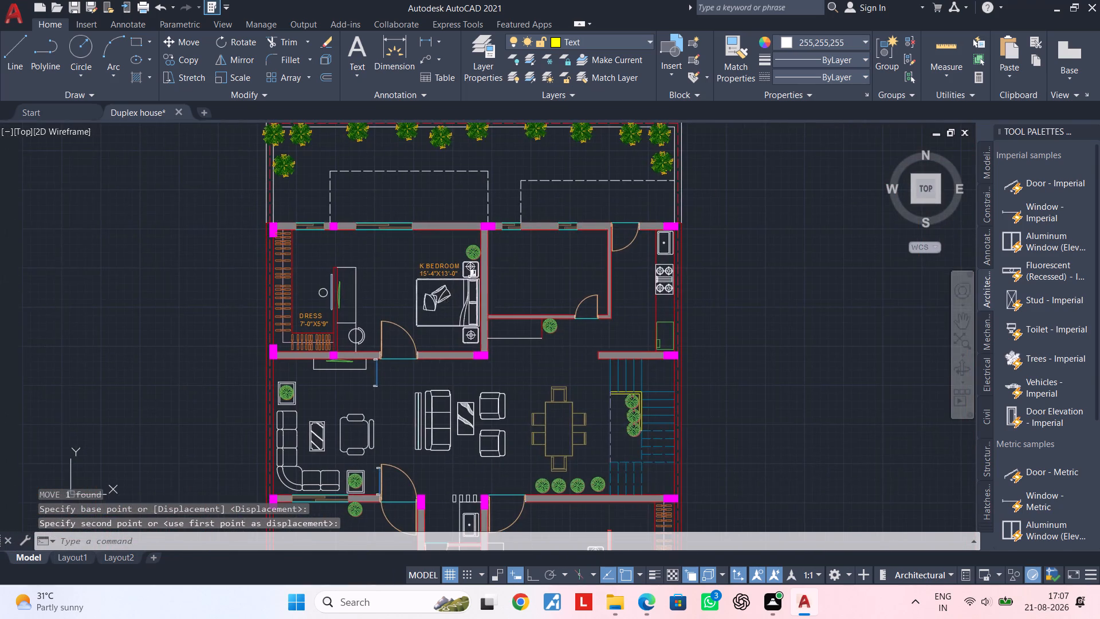
scroll(418, 287, "up", 2)
middle_click_drag(429, 297, 282, 295)
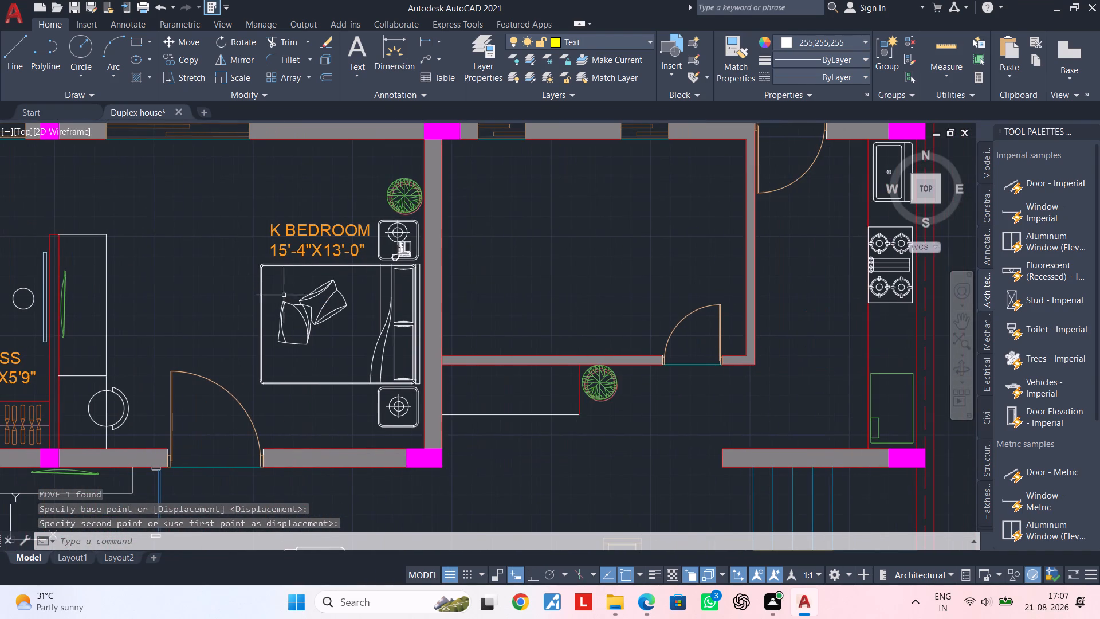
middle_click_drag(331, 296, 238, 308)
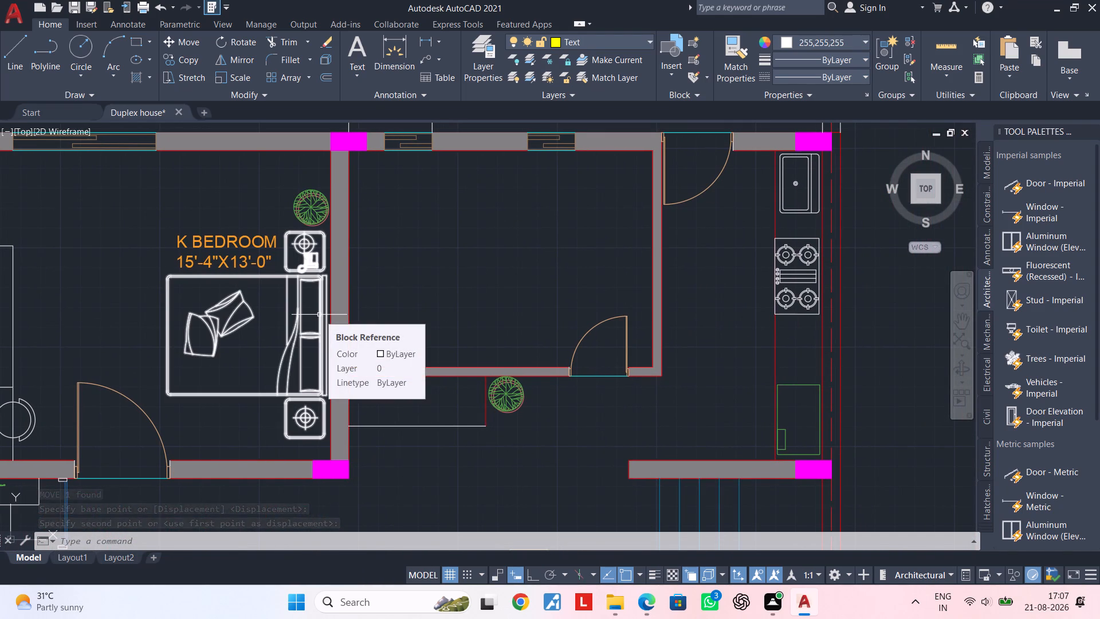
left_click(213, 254)
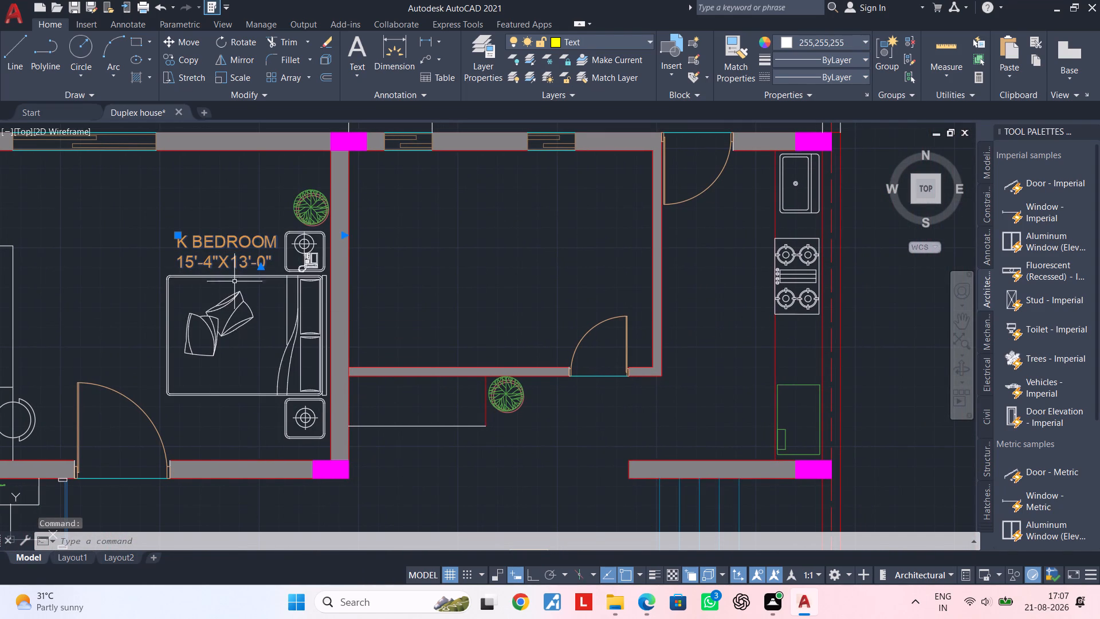
key("c")
key("o")
key("space")
left_click(213, 241)
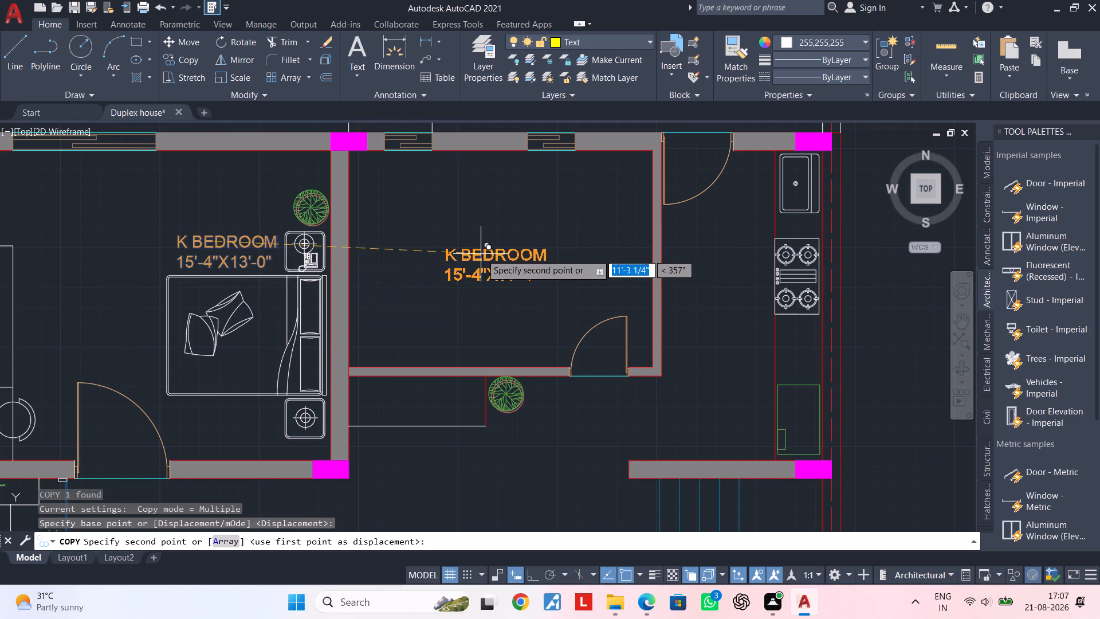
left_click(467, 240)
Place another copy of the K BEDROOM label in the kitchen, beside the stove and below the door.
scroll(501, 254, "up", 2)
scroll(515, 282, "down", 3)
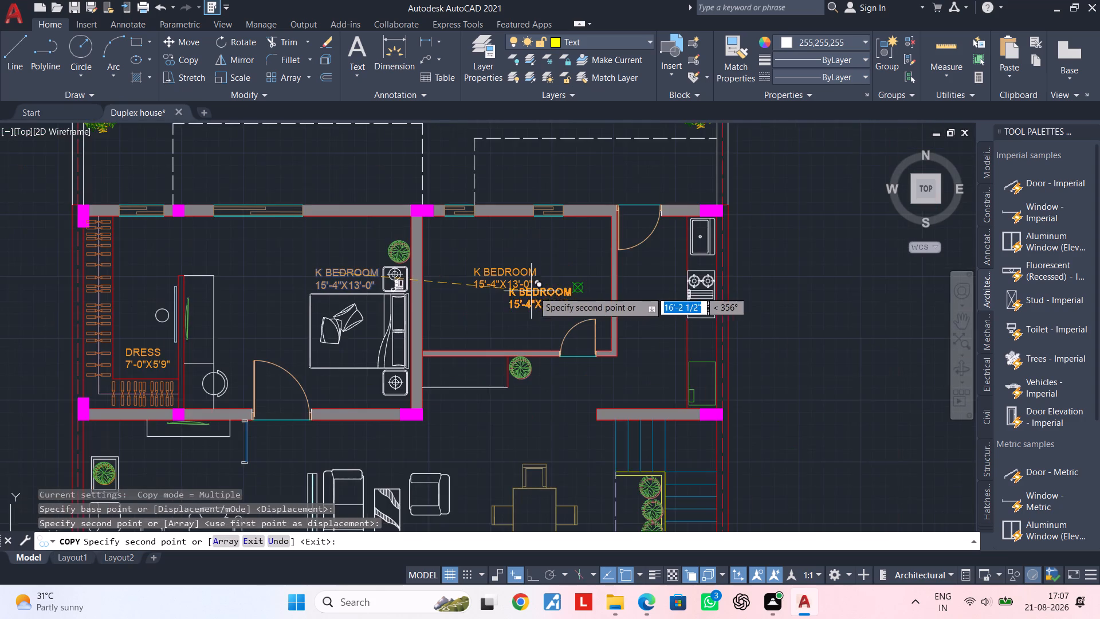
middle_click_drag(534, 291, 453, 289)
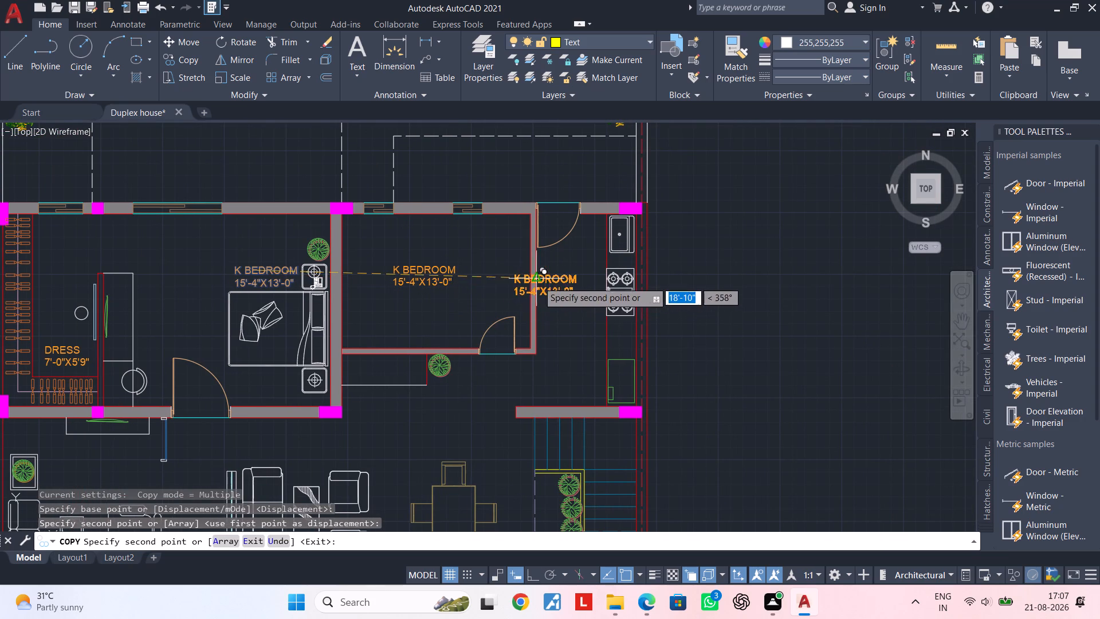
scroll(565, 266, "up", 1)
left_click(560, 260)
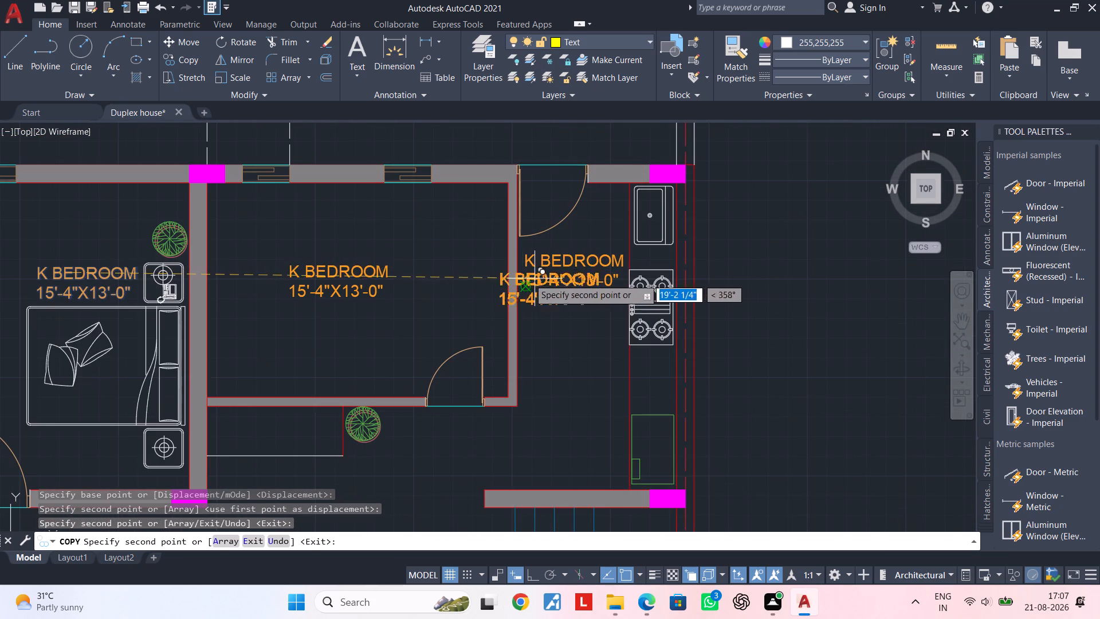
Place another copy of the K BEDROOM label over the bed in the lower bedroom and end the copying.
scroll(432, 280, "down", 1)
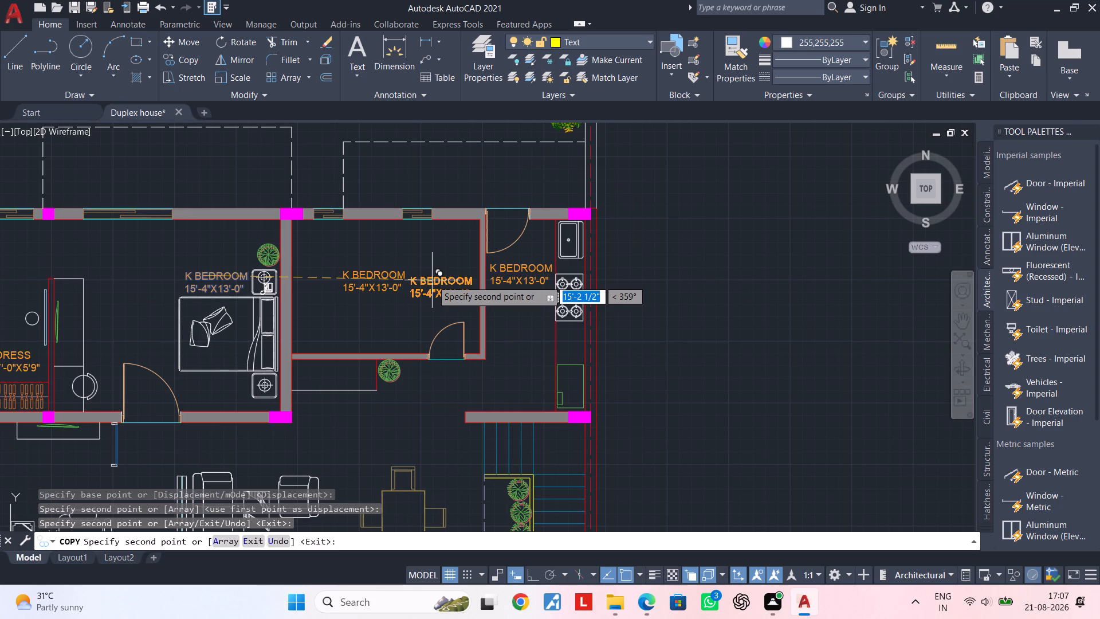
middle_click_drag(477, 375, 484, 192)
scroll(463, 351, "down", 1)
middle_click_drag(463, 351, 470, 213)
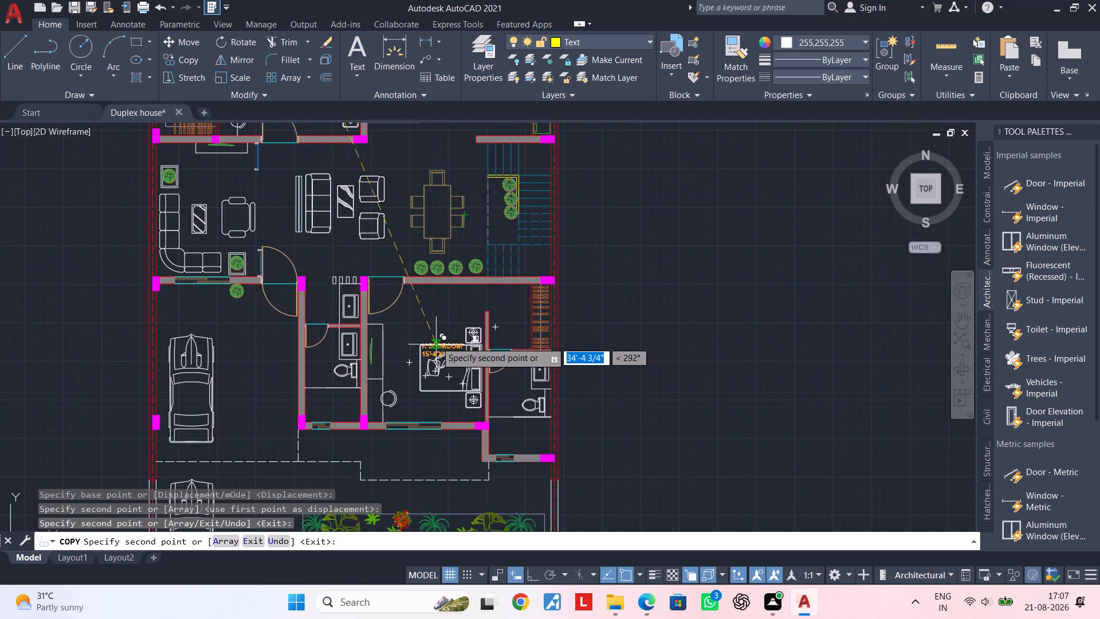
scroll(430, 335, "up", 2)
left_click(443, 322)
scroll(460, 298, "down", 1)
middle_click_drag(465, 310, 464, 483)
middle_click_drag(463, 343, 465, 432)
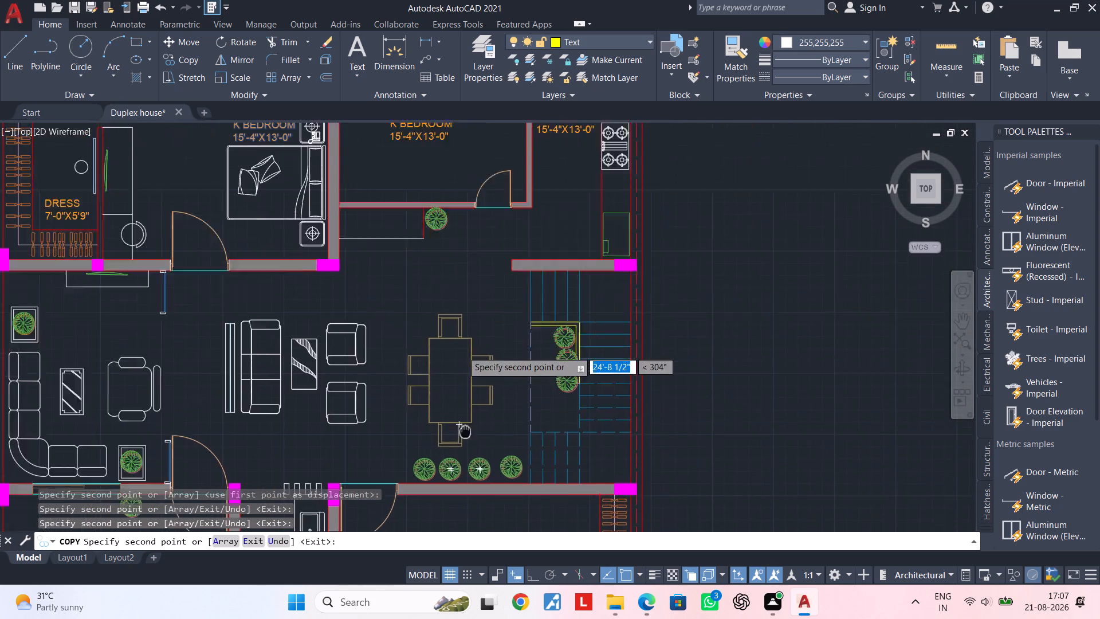
middle_click_drag(465, 432, 478, 492)
key("Escape")
key("Escape")
Replace the copied K BEDROOM label text in the room between the bedroom and kitchen with the indented name STORE.
scroll(446, 216, "down", 1)
scroll(446, 216, "up", 1)
middle_click_drag(448, 233, 454, 293)
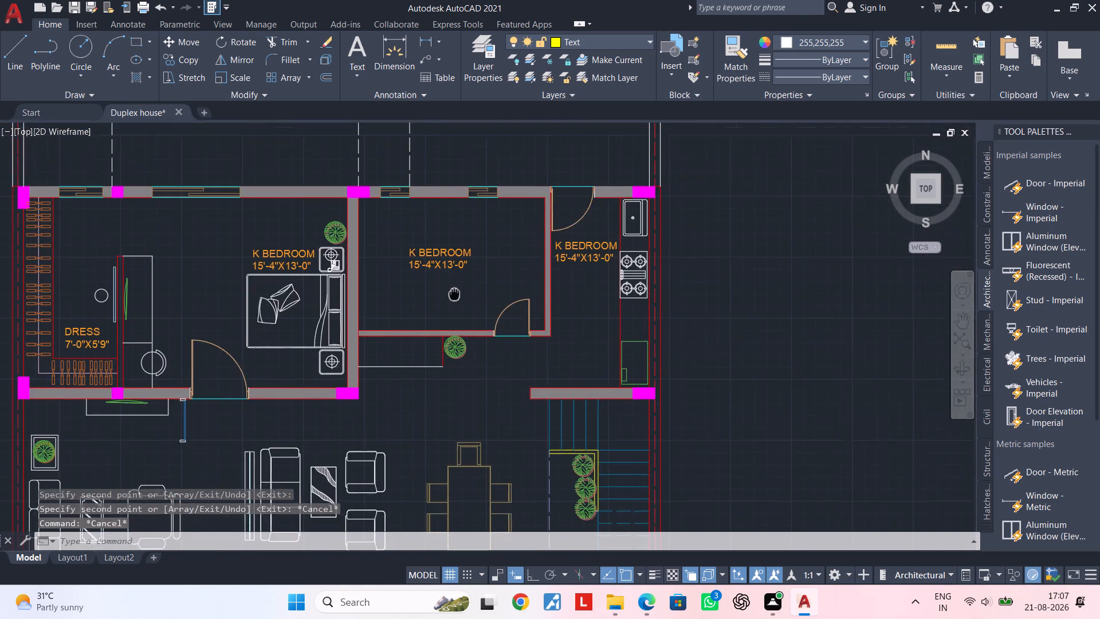
middle_click_drag(454, 293, 455, 307)
scroll(452, 273, "up", 2)
double_click(476, 284)
left_click(489, 284)
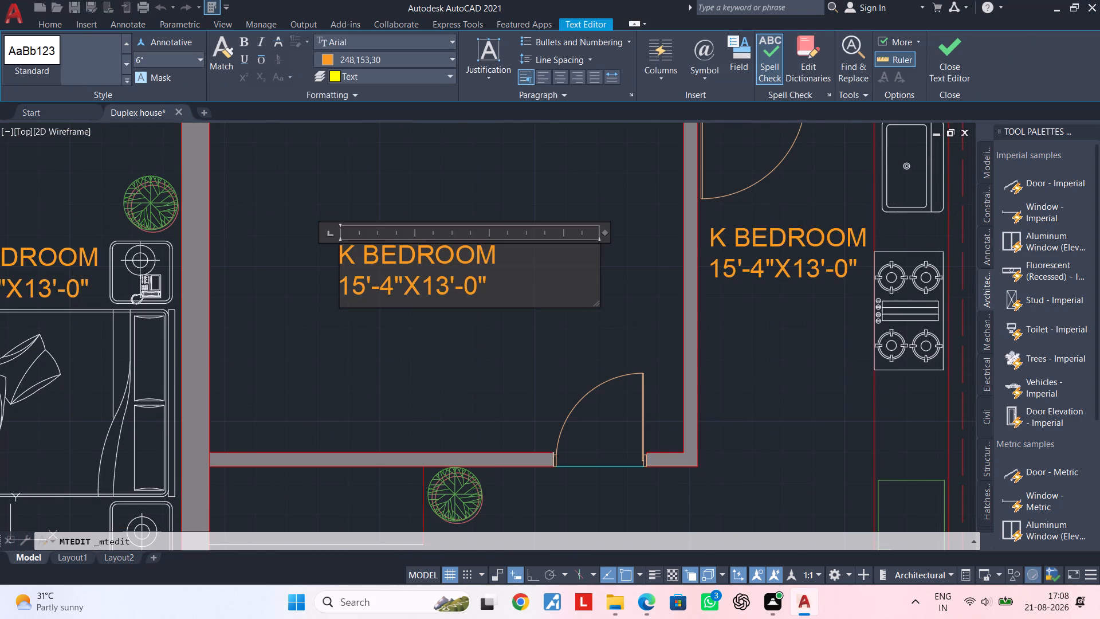
key("BackSpace")
key("BackSpace")
key("BackSpace")
key("BackSpace")
key("BackSpace")
key("BackSpace")
key("BackSpace")
key("BackSpace")
key("BackSpace")
key("BackSpace")
key("BackSpace")
key("BackSpace")
key("BackSpace")
key("BackSpace")
key("BackSpace")
key("BackSpace")
key("BackSpace")
key("BackSpace")
key("BackSpace")
key("BackSpace")
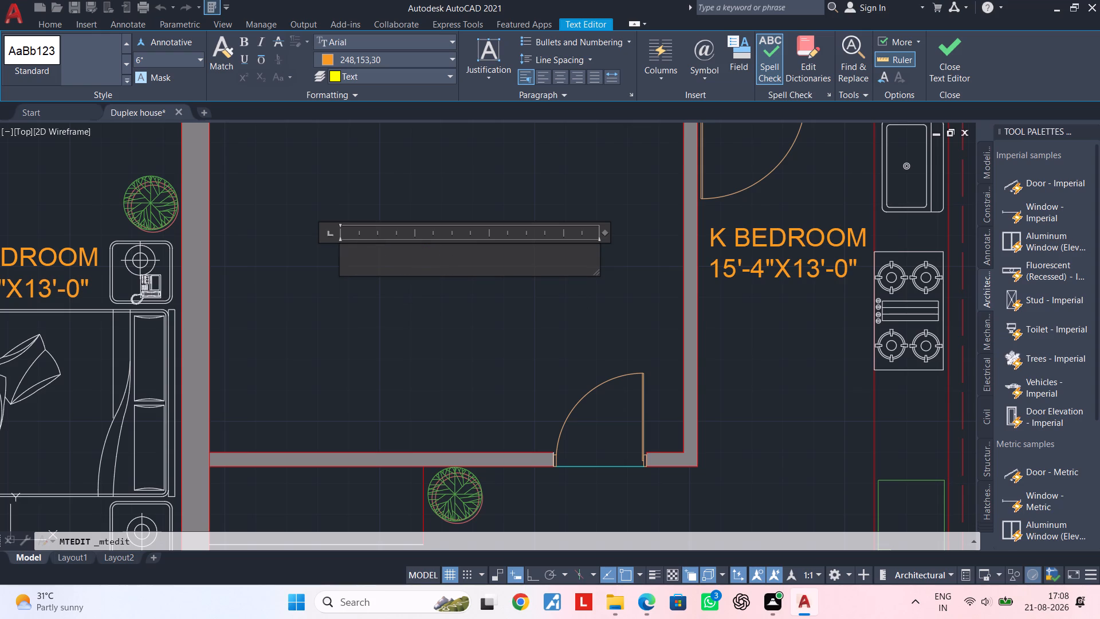
key("space")
key("space")
key("space")
key("space")
key("space")
key("space")
key("s")
type("TORE")
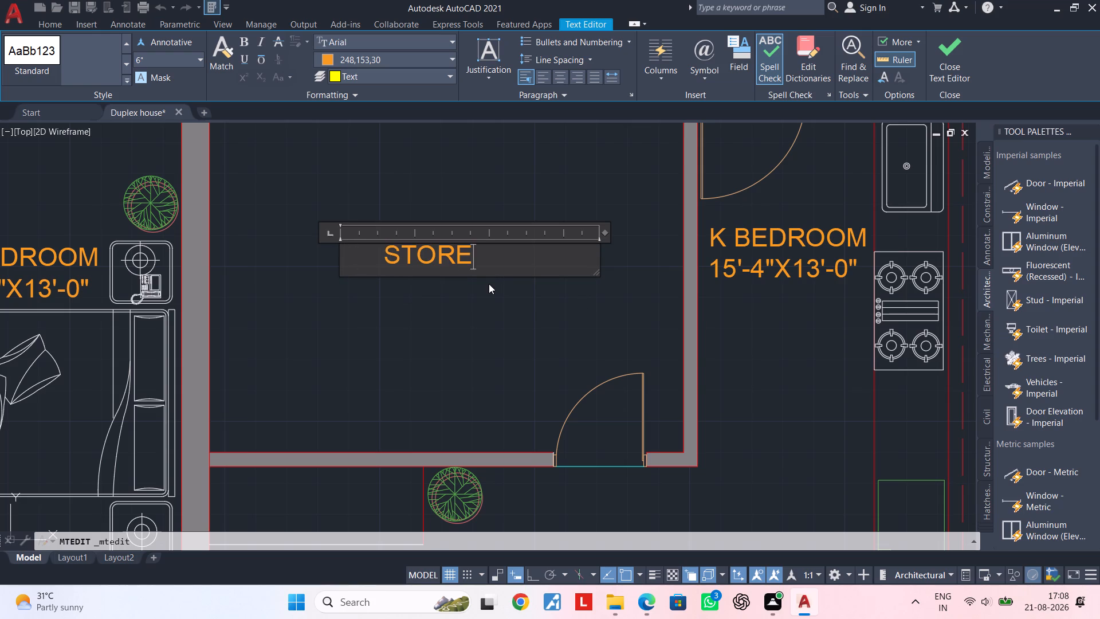
key("space")
key("BackSpace")
key("Return")
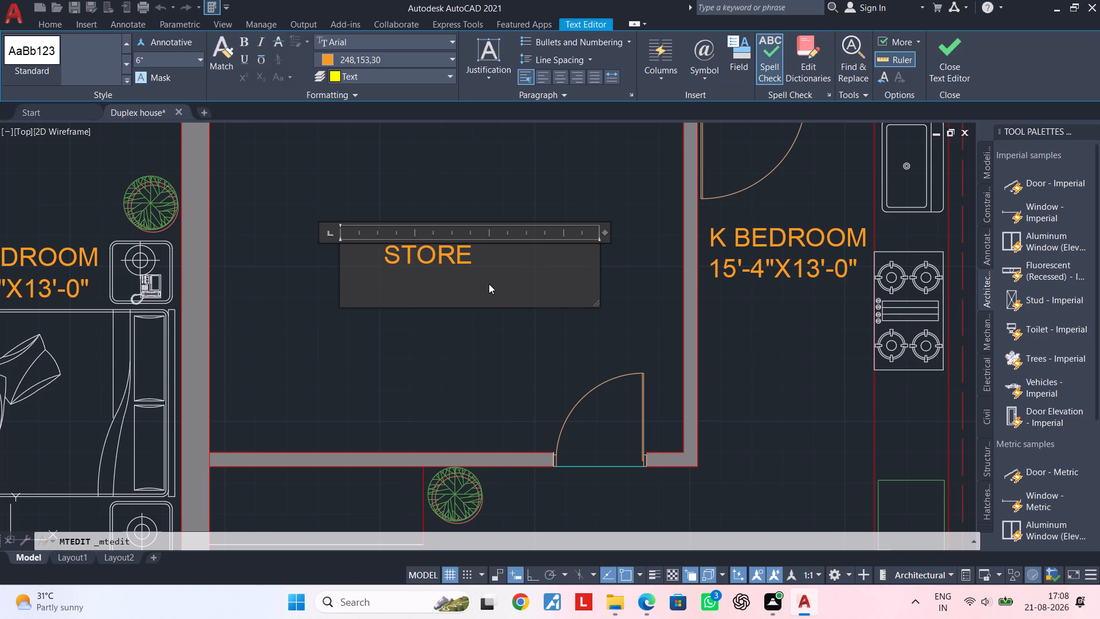
type("CC")
key("BackSpace")
key("BackSpace")
key("BackSpace")
key("BackSpace")
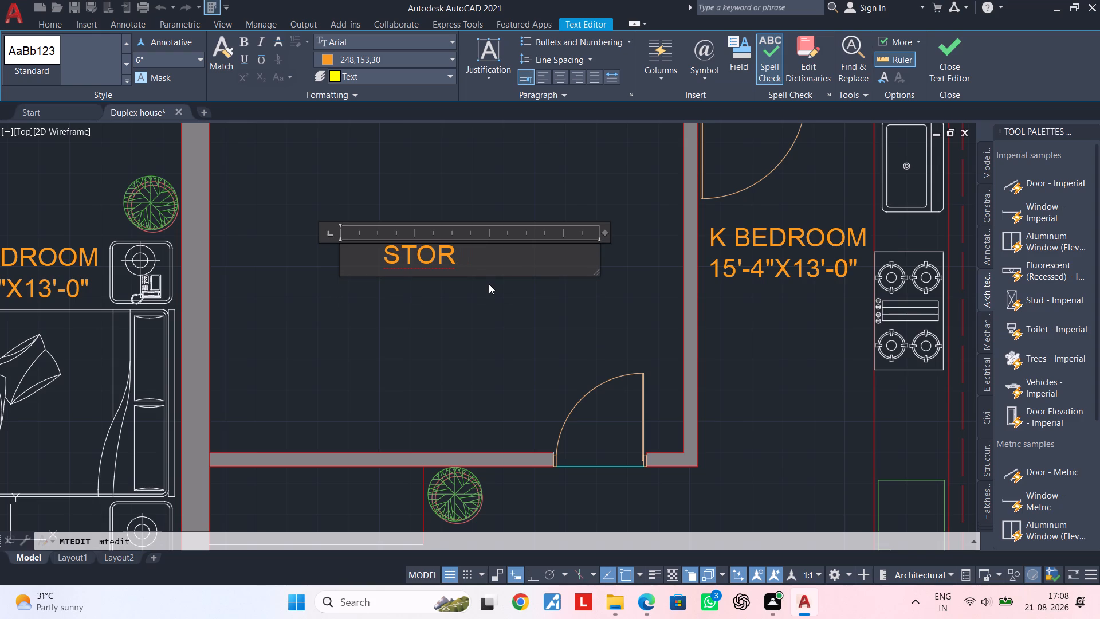
key("e")
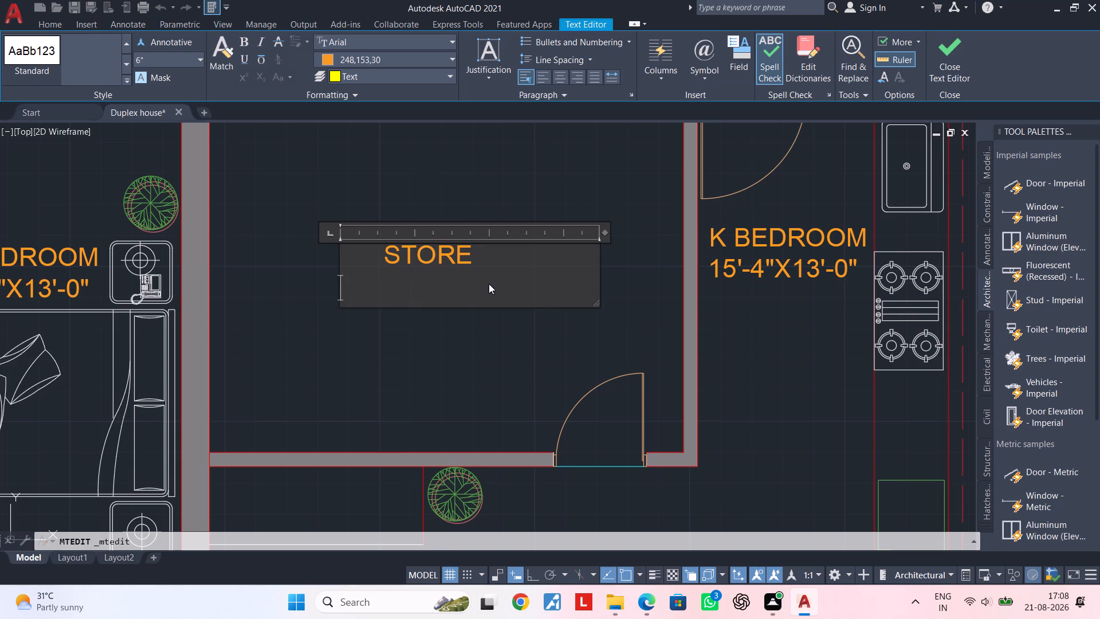
Add an indented second line reading 9'1"-X12'9" under STORE and finish editing the label.
key("Return")
key("space")
key("space")
key("space")
key("space")
type("9'1\"-")
key("x")
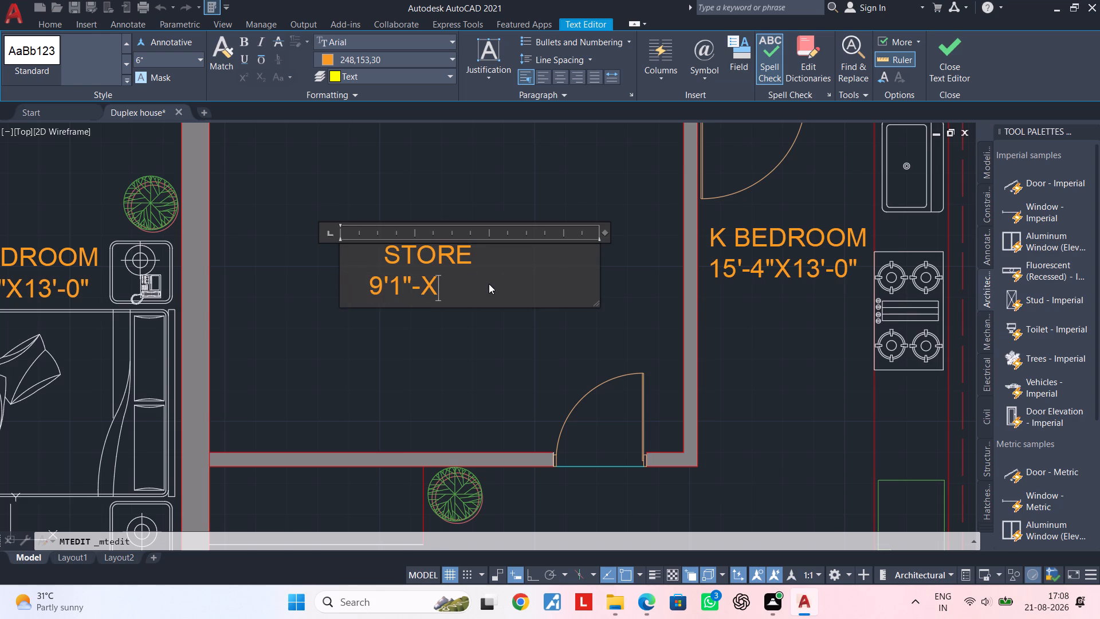
type("12'9\"")
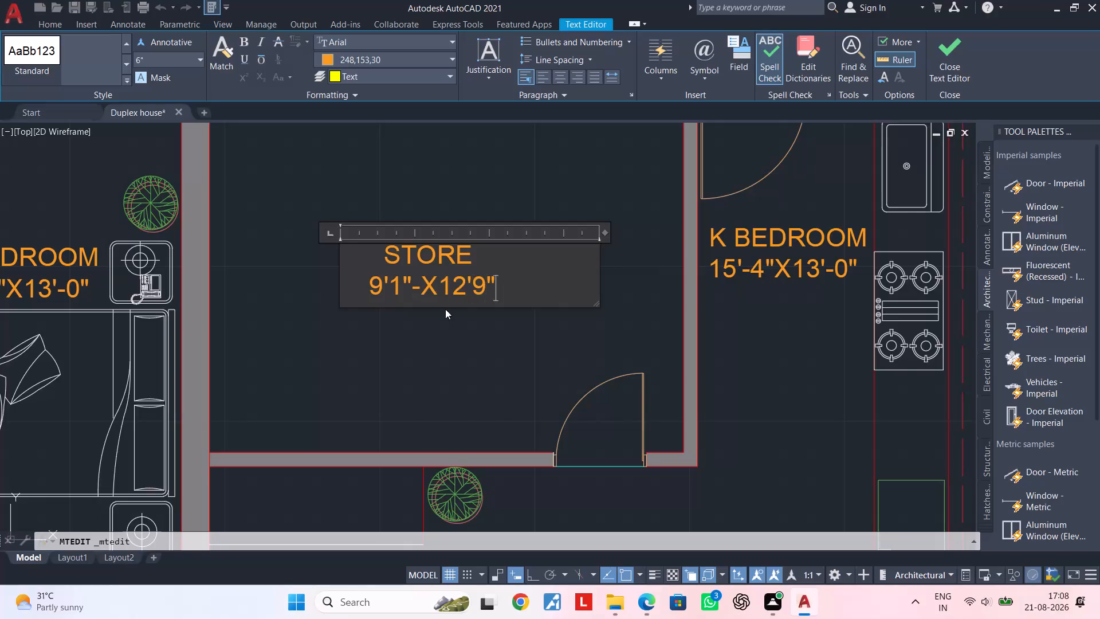
left_click(447, 320)
Replace the copied K BEDROOM text and its size beside the stove with the name KITCHEN.
scroll(513, 327, "down", 1)
middle_click_drag(513, 327, 326, 328)
scroll(516, 294, "up", 1)
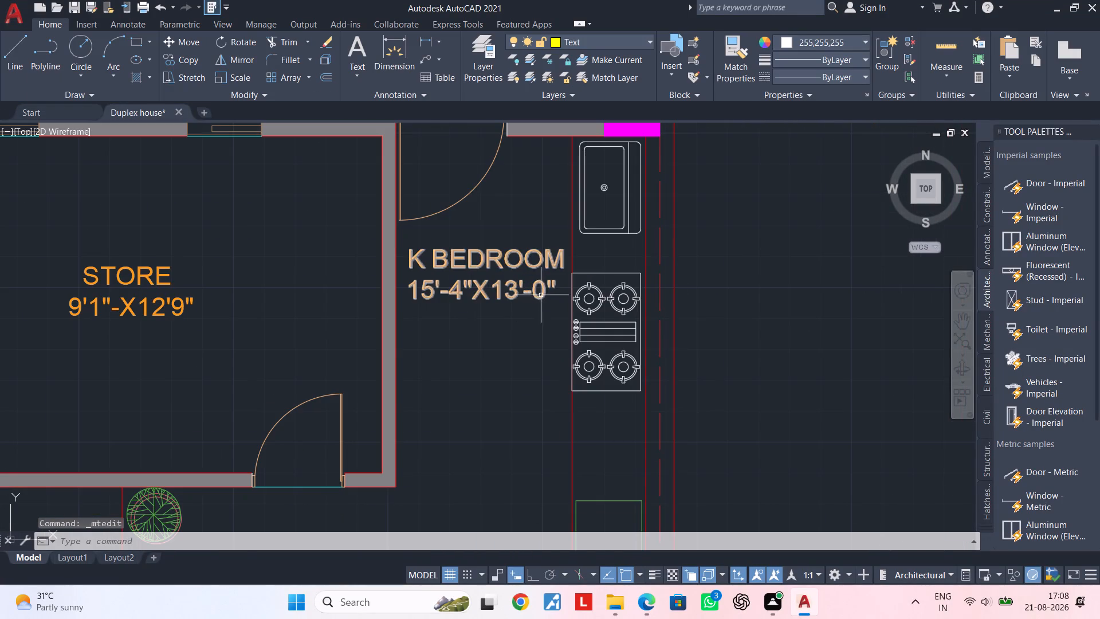
double_click(541, 295)
left_click(565, 261)
left_click(561, 285)
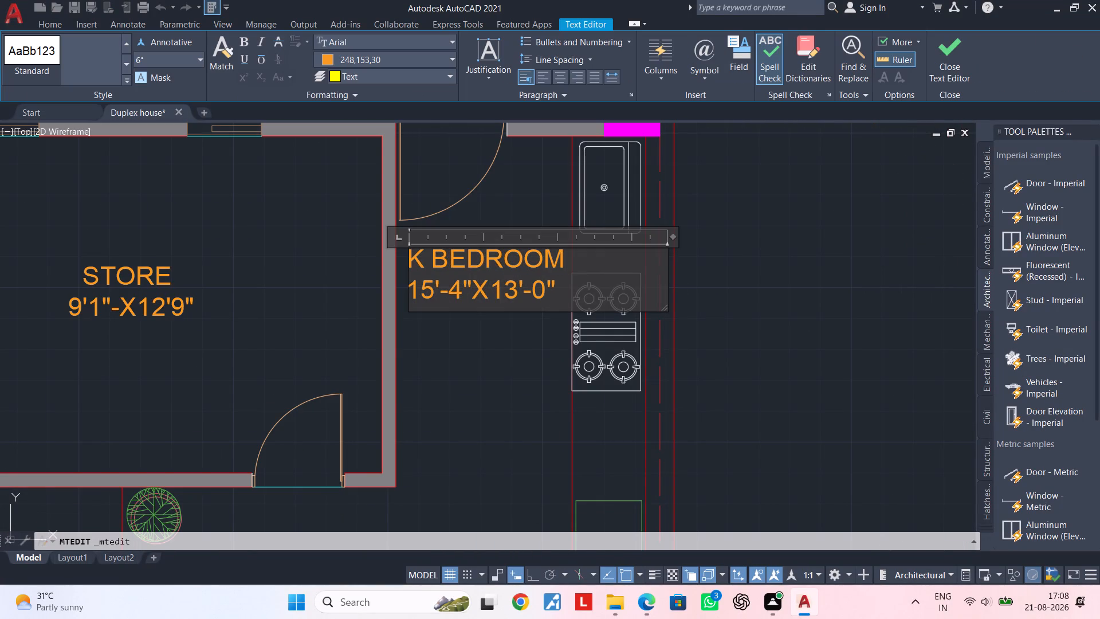
key("BackSpace")
key("BackSpace")
key("BackSpace")
key("BackSpace")
key("BackSpace")
key("BackSpace")
key("BackSpace")
key("BackSpace")
key("BackSpace")
key("BackSpace")
key("BackSpace")
key("BackSpace")
key("BackSpace")
key("BackSpace")
key("BackSpace")
key("BackSpace")
key("BackSpace")
key("BackSpace")
key("BackSpace")
key("BackSpace")
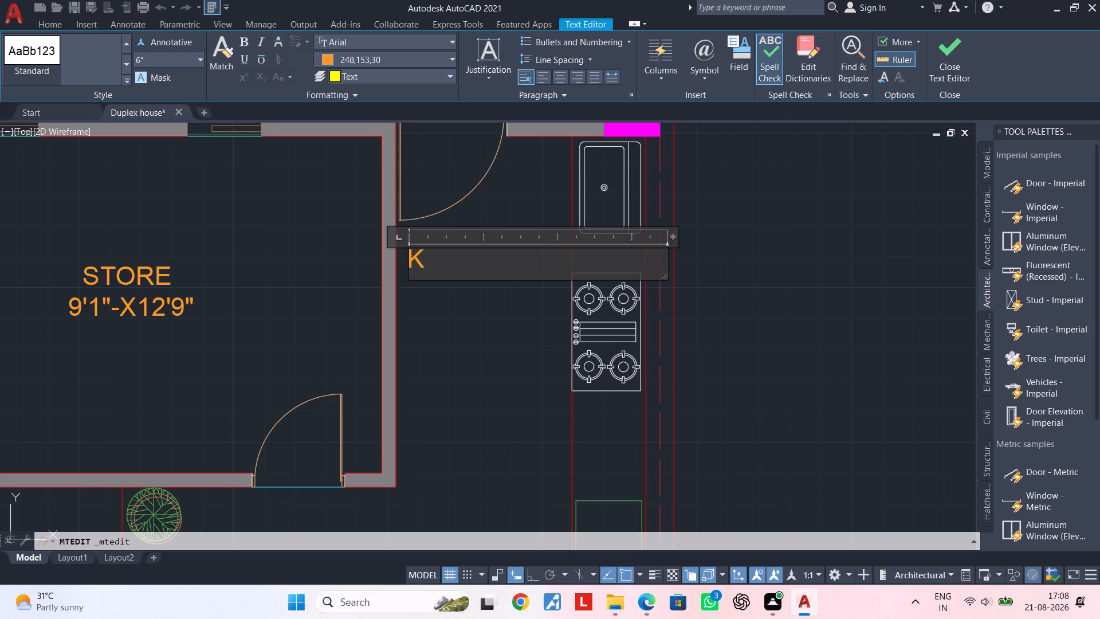
type("ITCHEN")
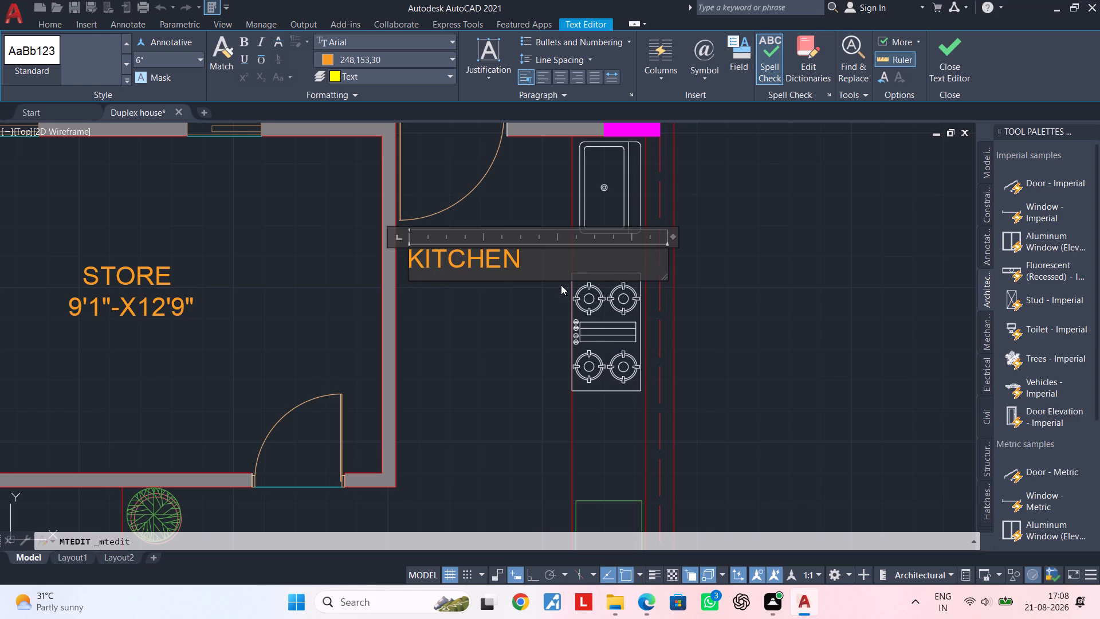
Add the room size 6'-9"X13'-0" on a second line below KITCHEN.
key("Return")
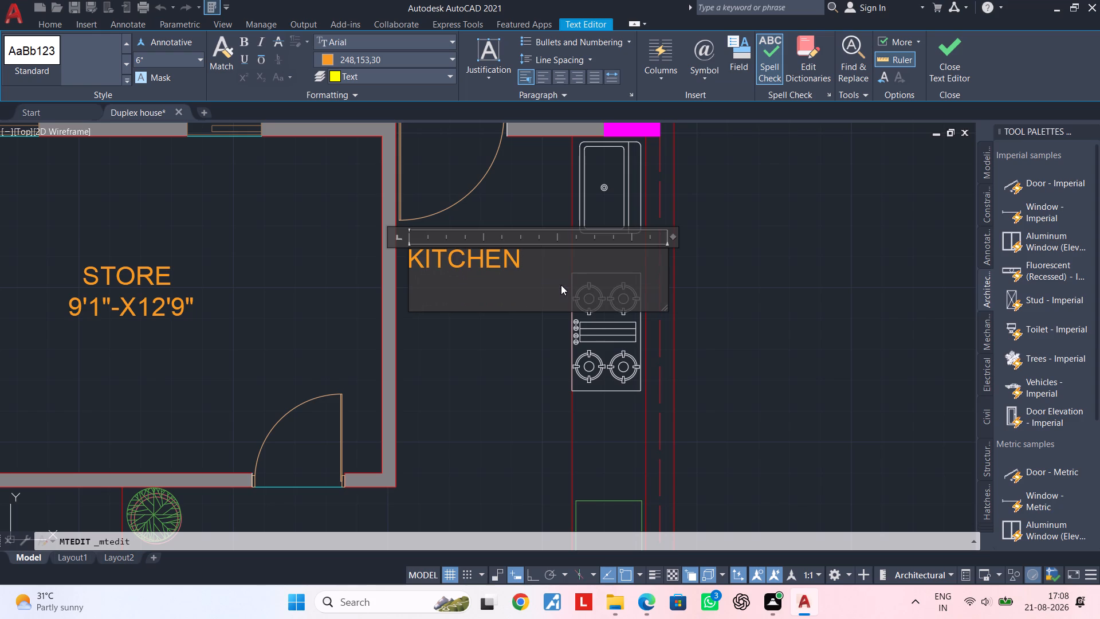
type("6'9")
type("\"-")
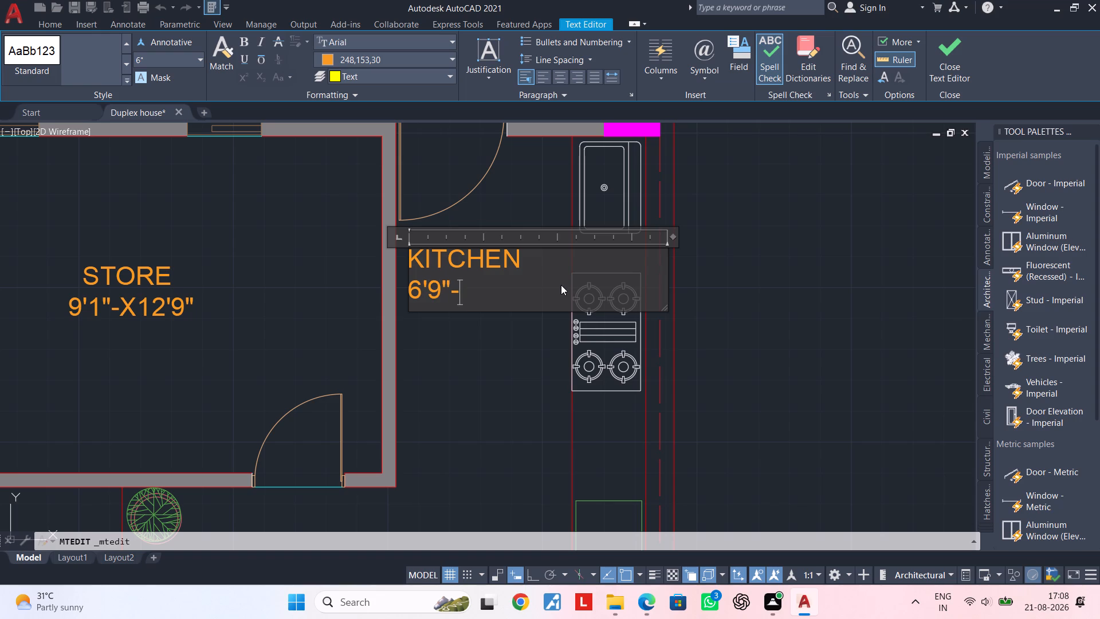
key("x")
key("BackSpace")
key("BackSpace")
key("BackSpace")
key("BackSpace")
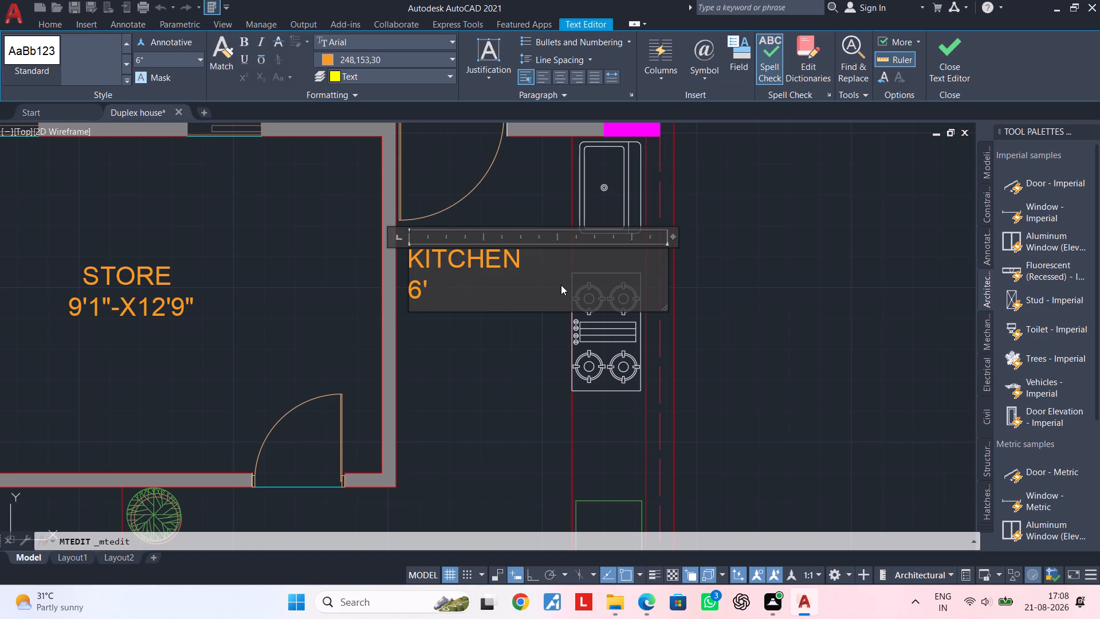
type("-9\"")
key("x")
type("13'-0\"")
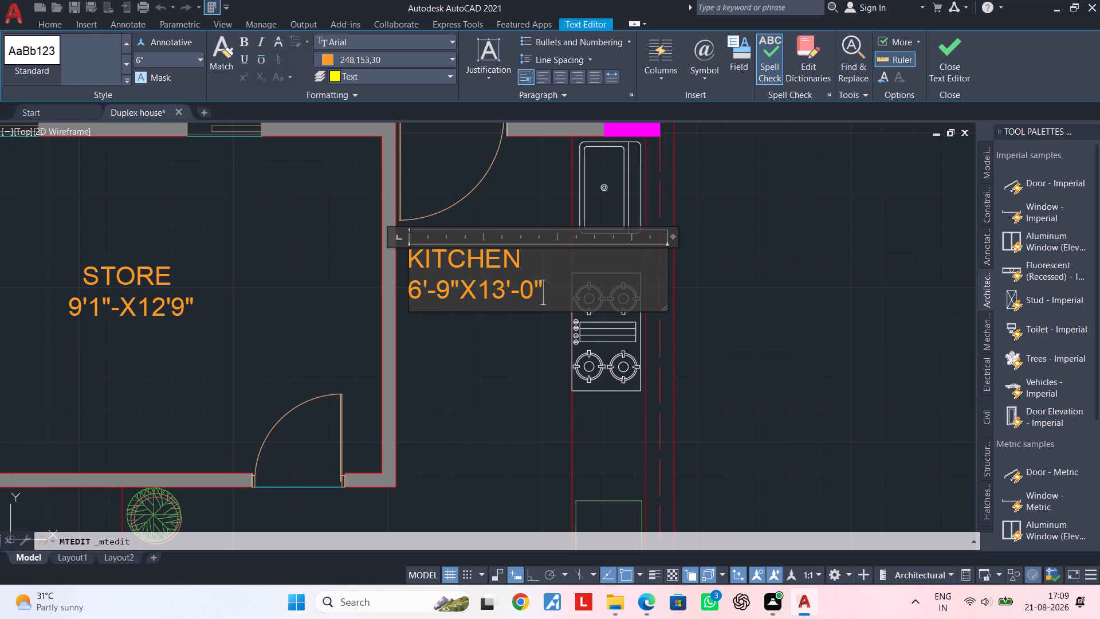
Indent the name KITCHEN by two spaces to centre it over its size line, and finish editing the label.
left_click(409, 260)
key("space")
key("space")
left_click(500, 406)
Correct the STORE label's size line to read 9'-1"X12'-9", matching the hyphenation of the other room sizes.
middle_click_drag(502, 409, 547, 403)
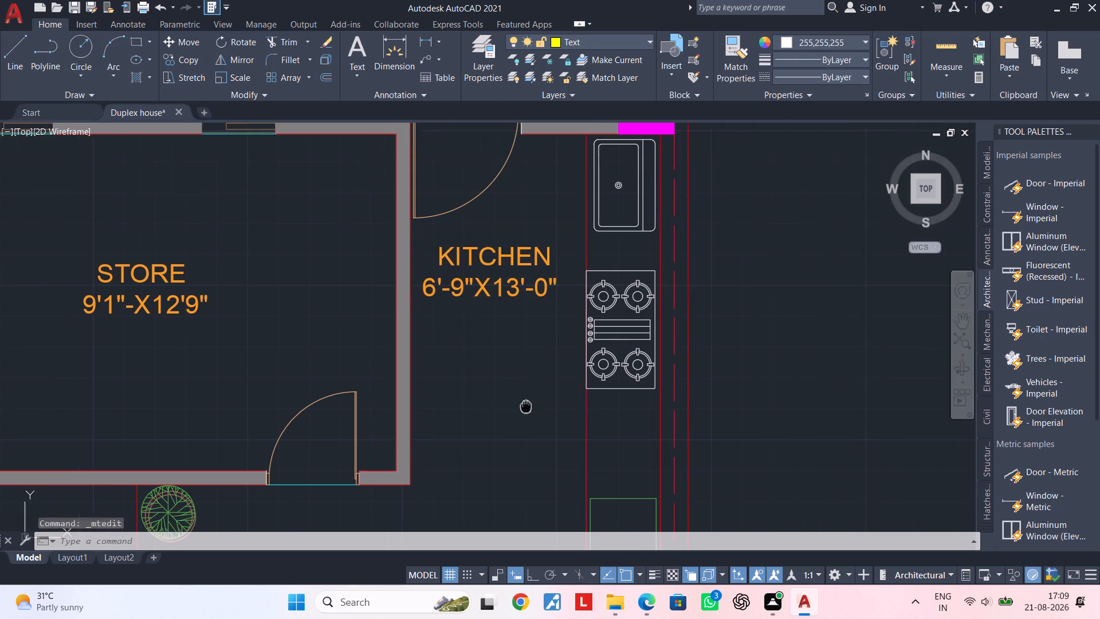
middle_click_drag(547, 403, 702, 397)
double_click(359, 296)
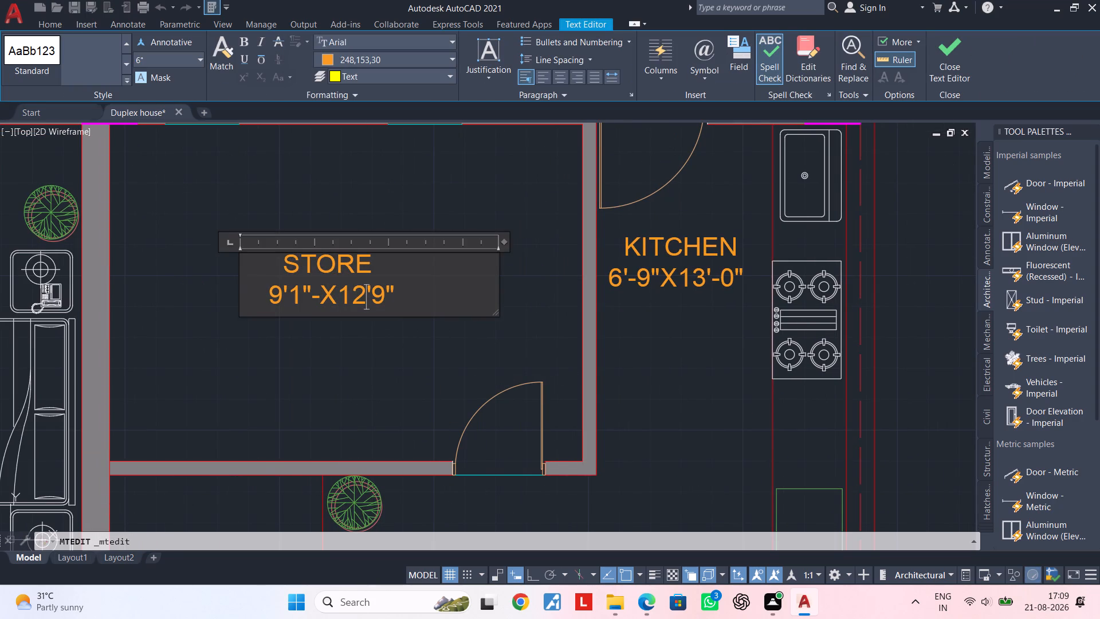
left_click(319, 295)
key("BackSpace")
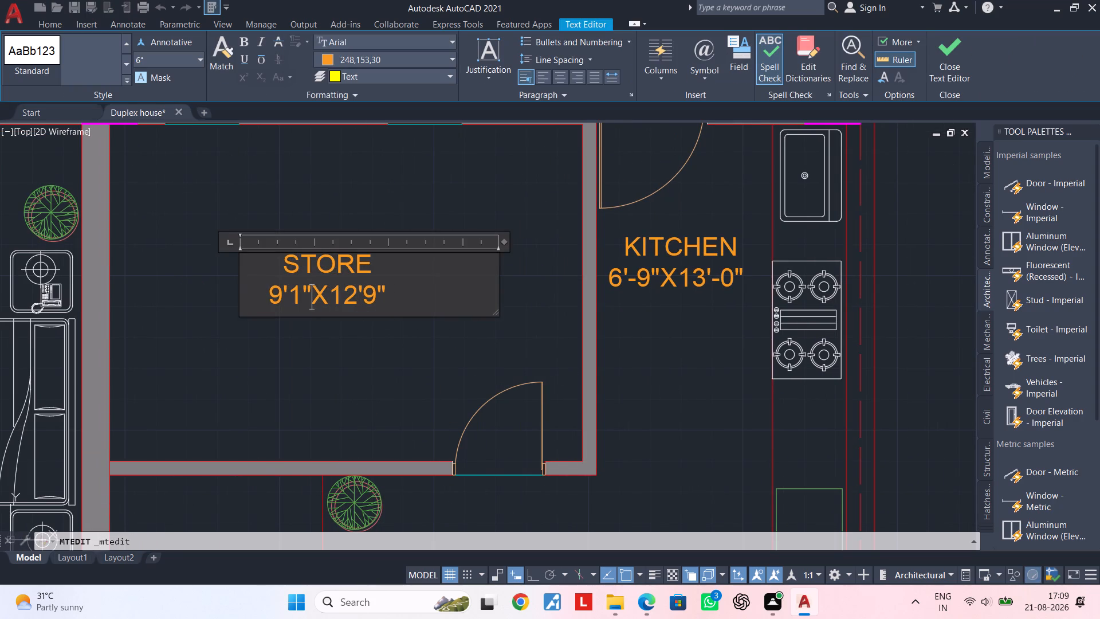
key("Left")
key("Left")
key("minus")
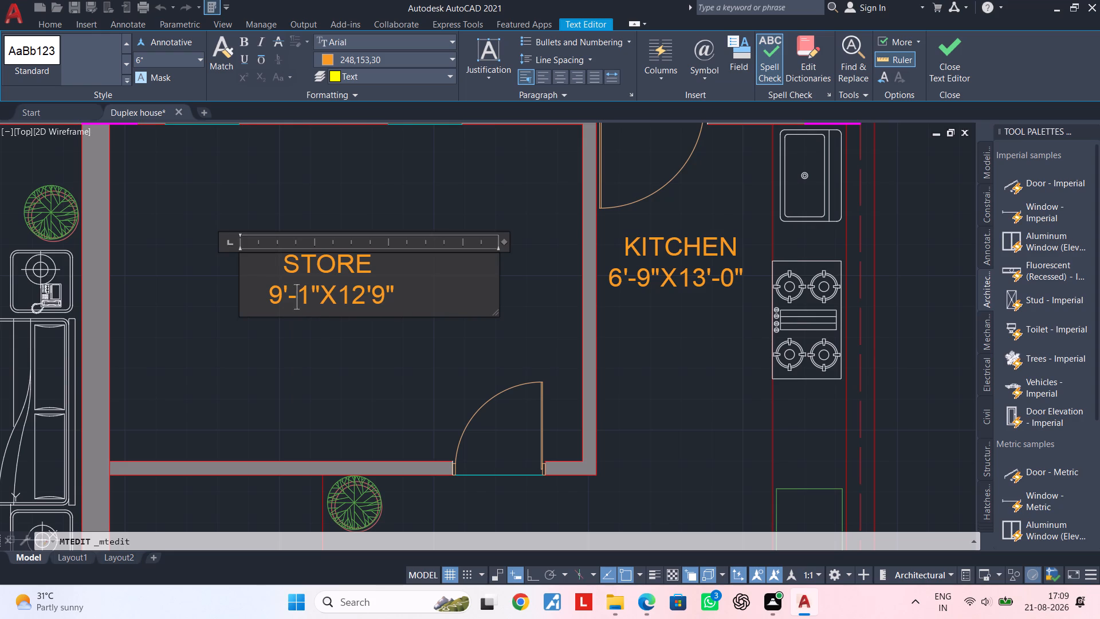
left_click(367, 297)
key("Right")
key("minus")
left_click(353, 342)
Review the room labels across the floor plan, ending at the copied K BEDROOM label above the lower bedroom's bed.
scroll(364, 346, "down", 2)
middle_click_drag(374, 343, 391, 242)
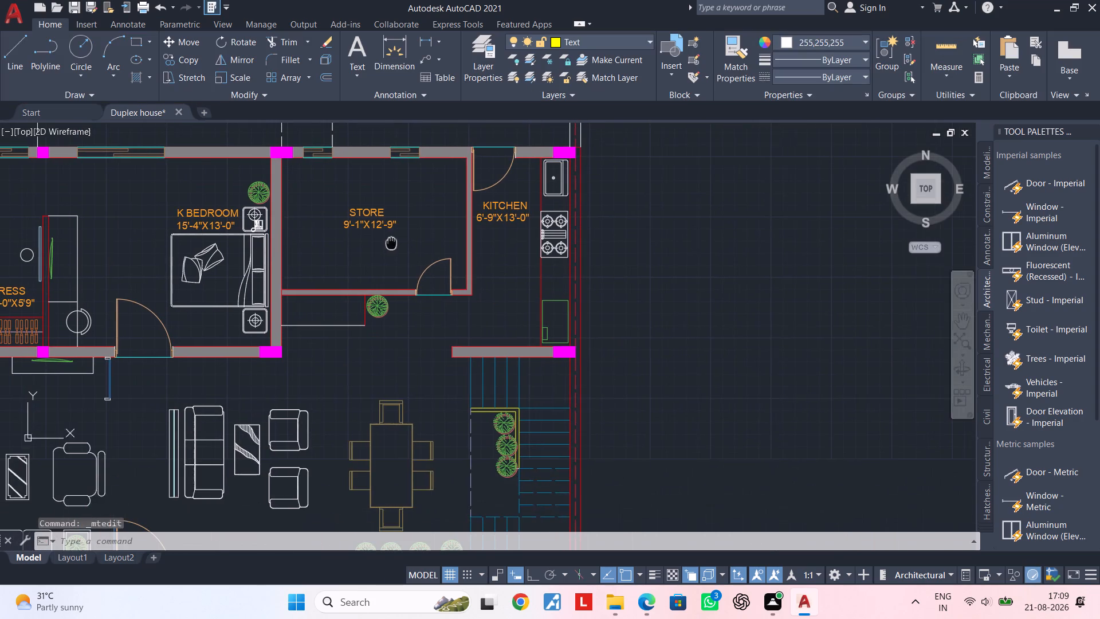
middle_click_drag(391, 242, 391, 241)
middle_click_drag(432, 264, 451, 203)
middle_click_drag(467, 304, 427, 305)
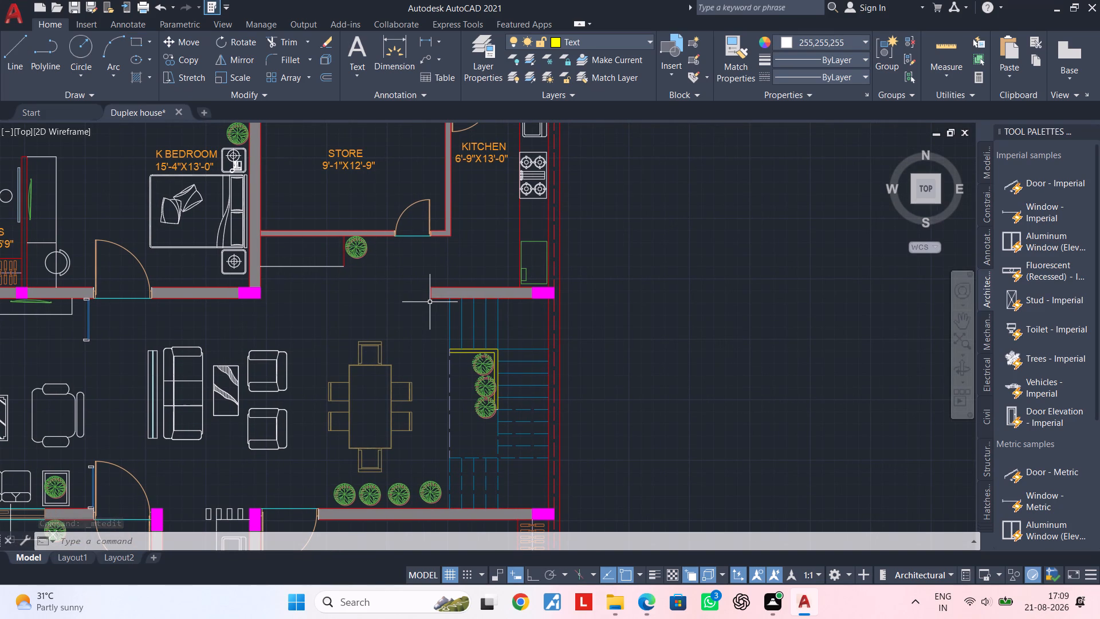
middle_click_drag(472, 246, 414, 359)
middle_click_drag(417, 354, 493, 332)
scroll(492, 339, "down", 1)
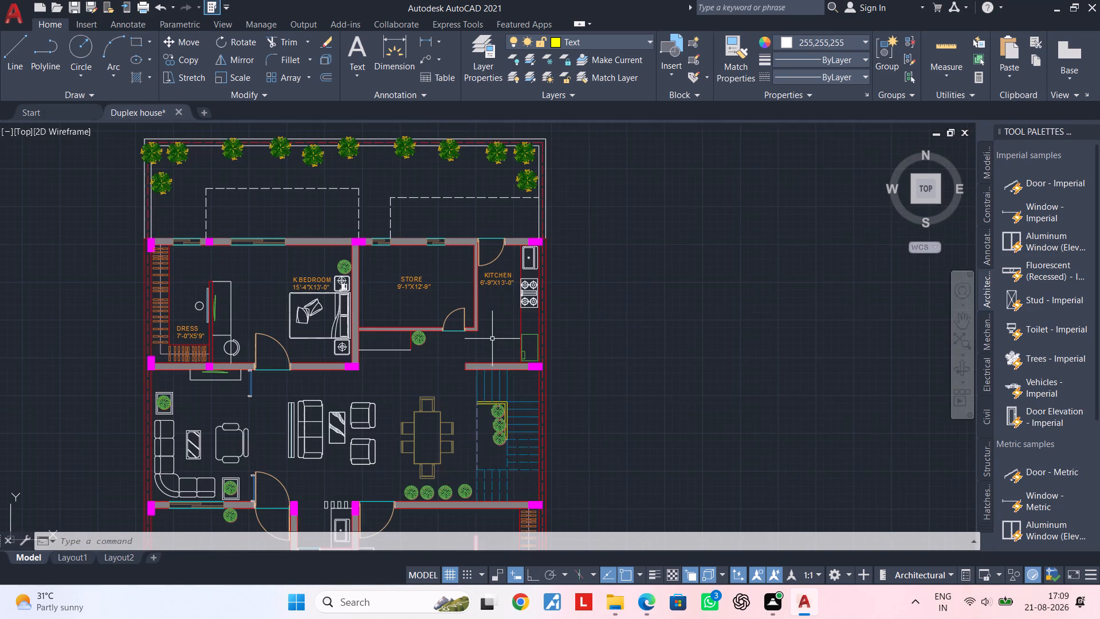
middle_click_drag(492, 339, 509, 250)
middle_click_drag(506, 453, 539, 405)
scroll(478, 406, "up", 3)
middle_click_drag(494, 438, 524, 334)
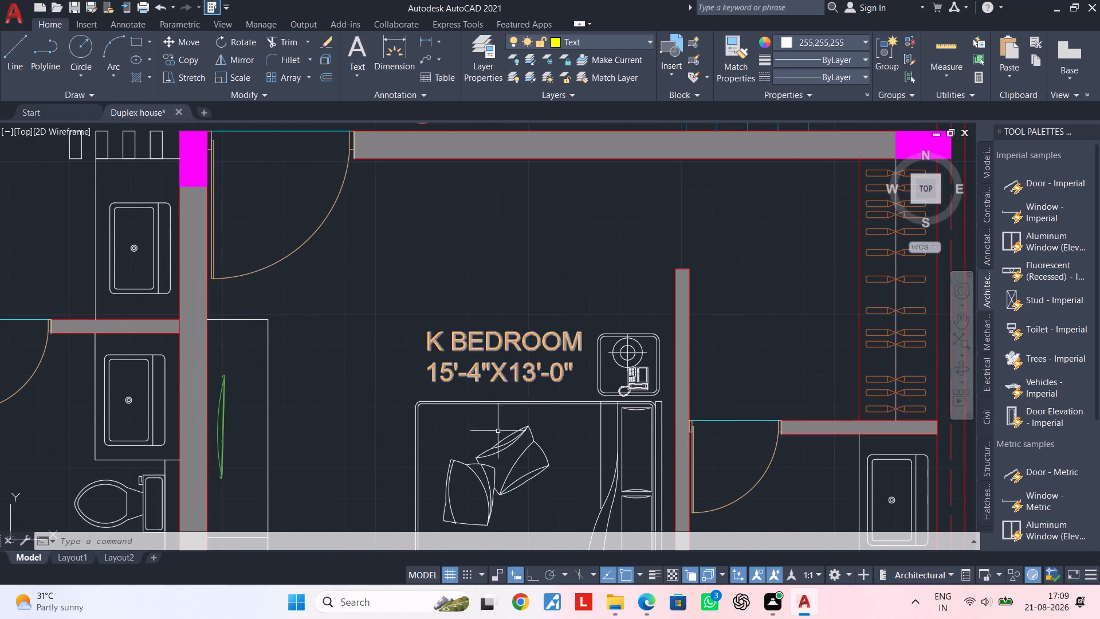
Change the size line of the copied K BEDROOM label above the lower bedroom's bed to 12'-9"X15'-0".
double_click(551, 375)
left_click(575, 372)
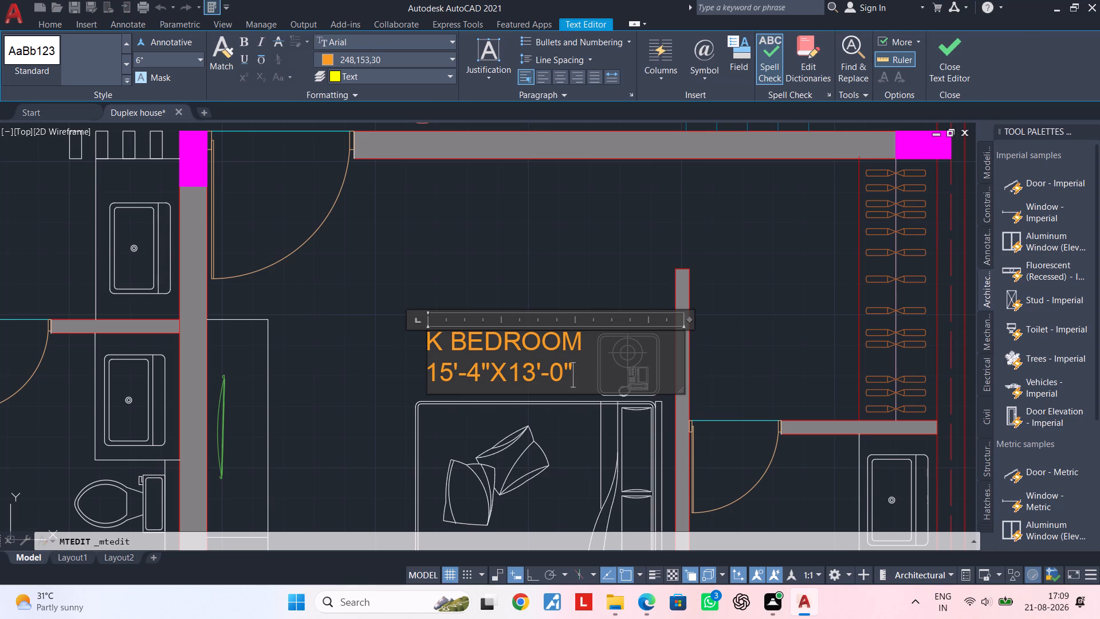
key("BackSpace")
key("BackSpace")
key("BackSpace")
key("BackSpace")
key("BackSpace")
key("BackSpace")
key("BackSpace")
key("BackSpace")
key("BackSpace")
key("BackSpace")
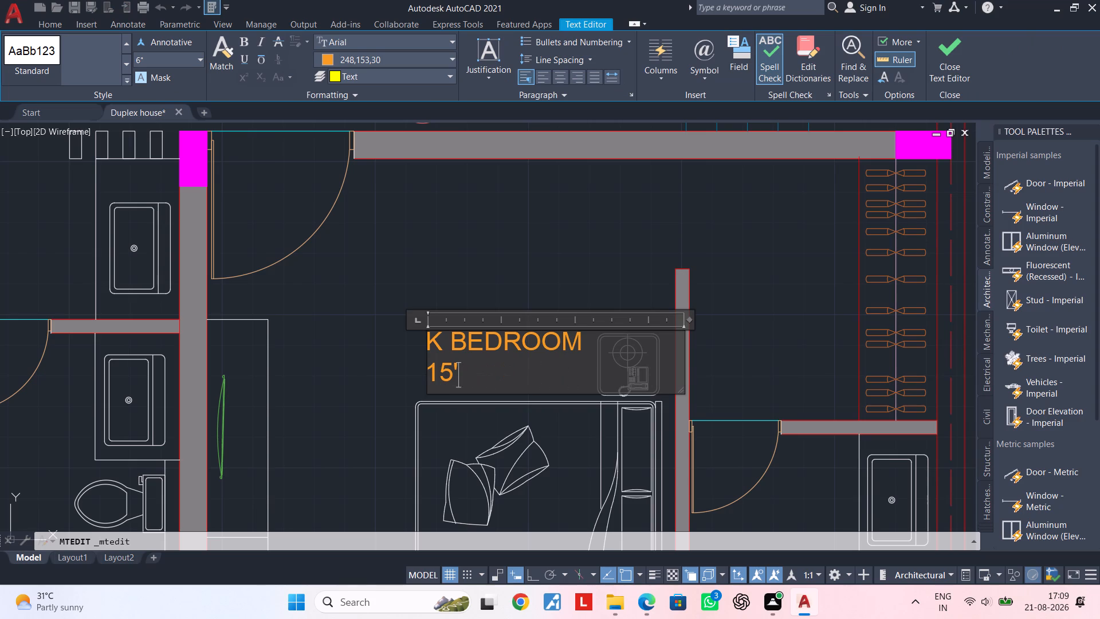
key("BackSpace")
key("BackSpace")
type("2'-")
type("9\"X")
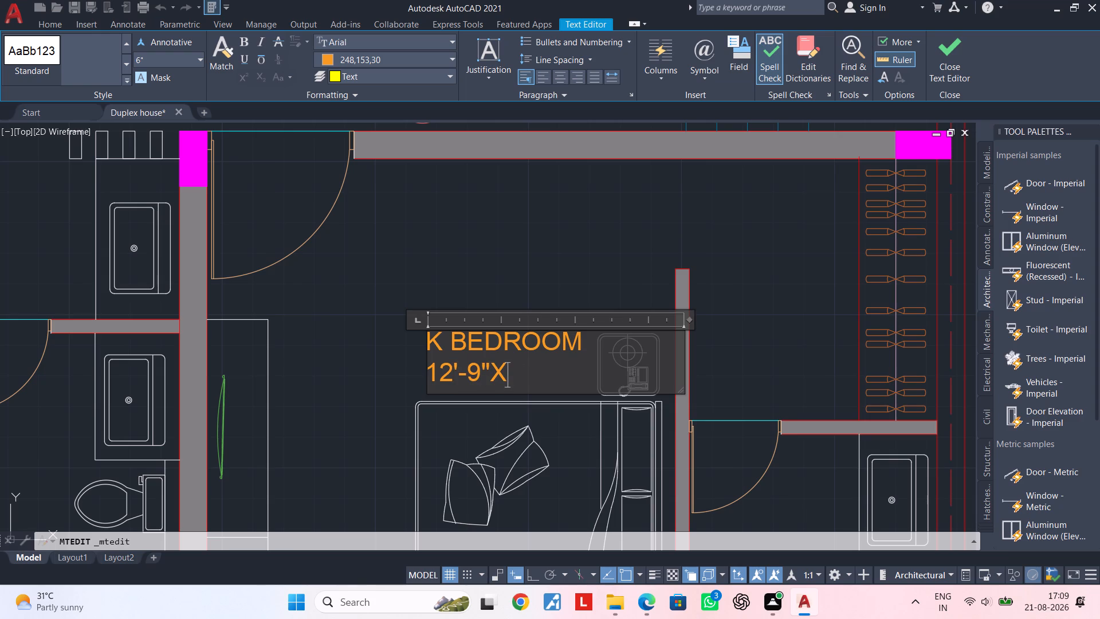
type("15'-0\"")
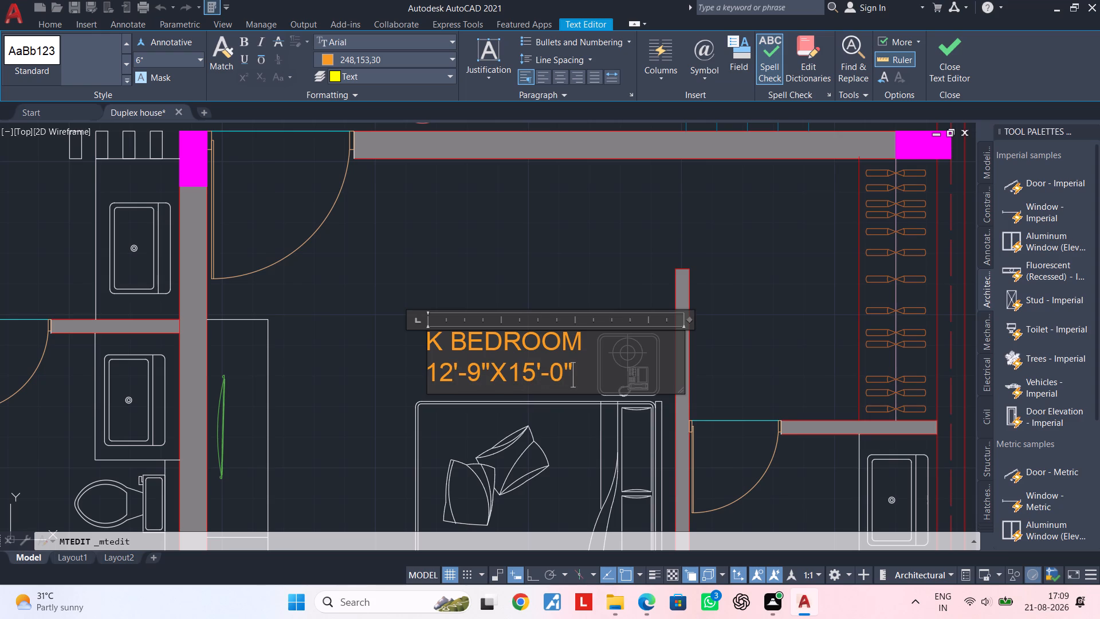
Rename the lower bedroom's label from K BEDROOM to M.BEDROOM and finish editing it.
left_click(448, 346)
key("BackSpace")
key("BackSpace")
key("m")
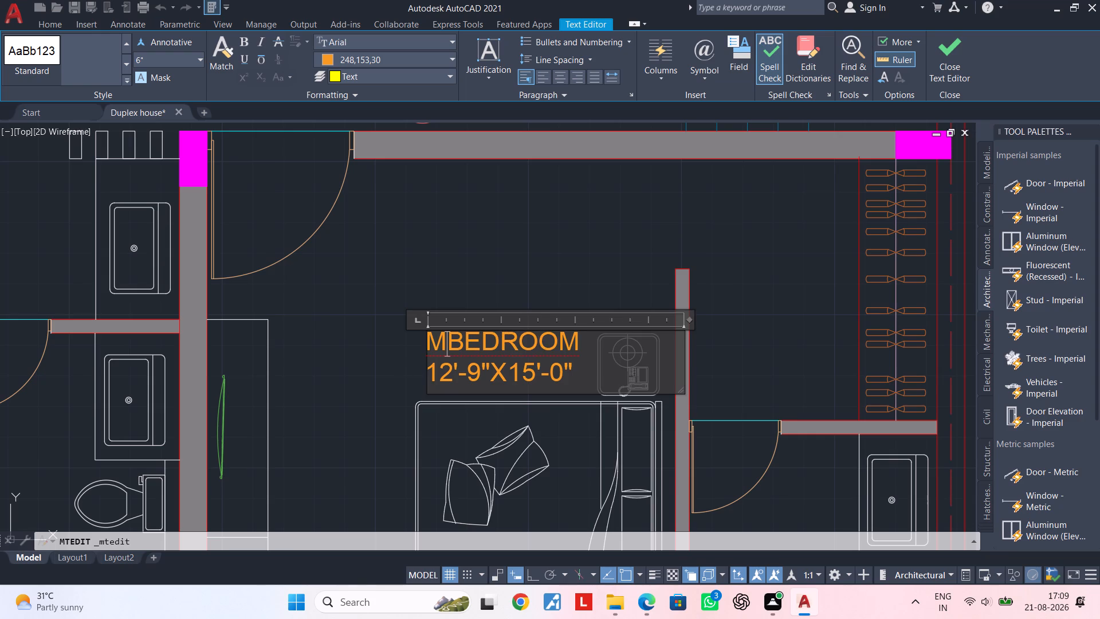
key("period")
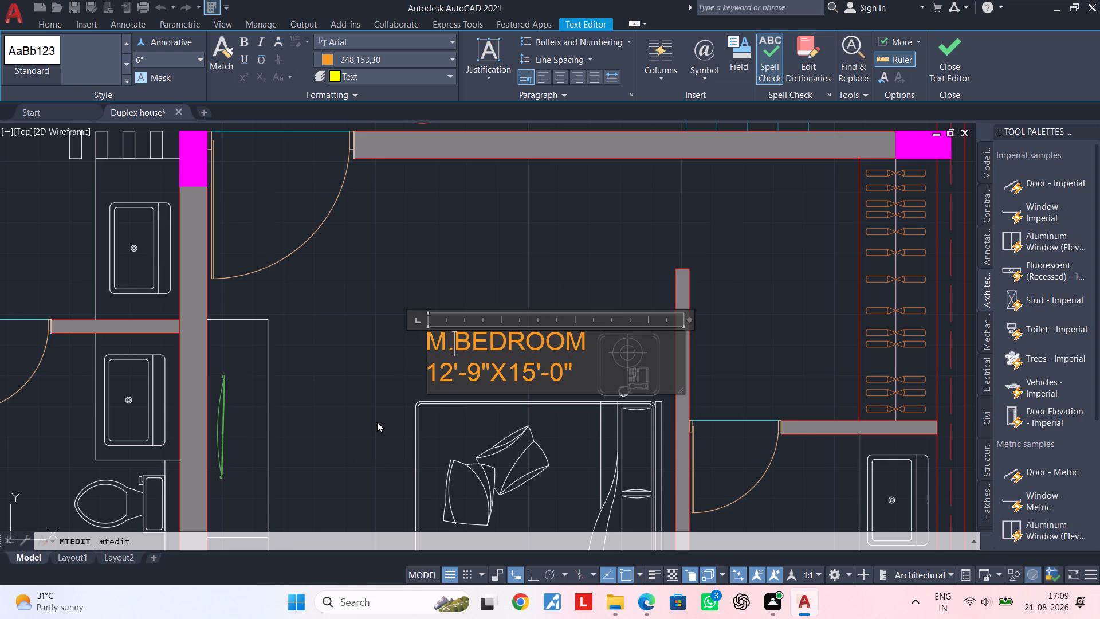
left_click(370, 396)
Copy the DRESS label into the dressing area beside M.BEDROOM, between the partition wall and the wardrobe.
scroll(426, 399, "down", 2)
middle_click_drag(517, 385, 475, 436)
middle_click_drag(492, 394, 613, 380)
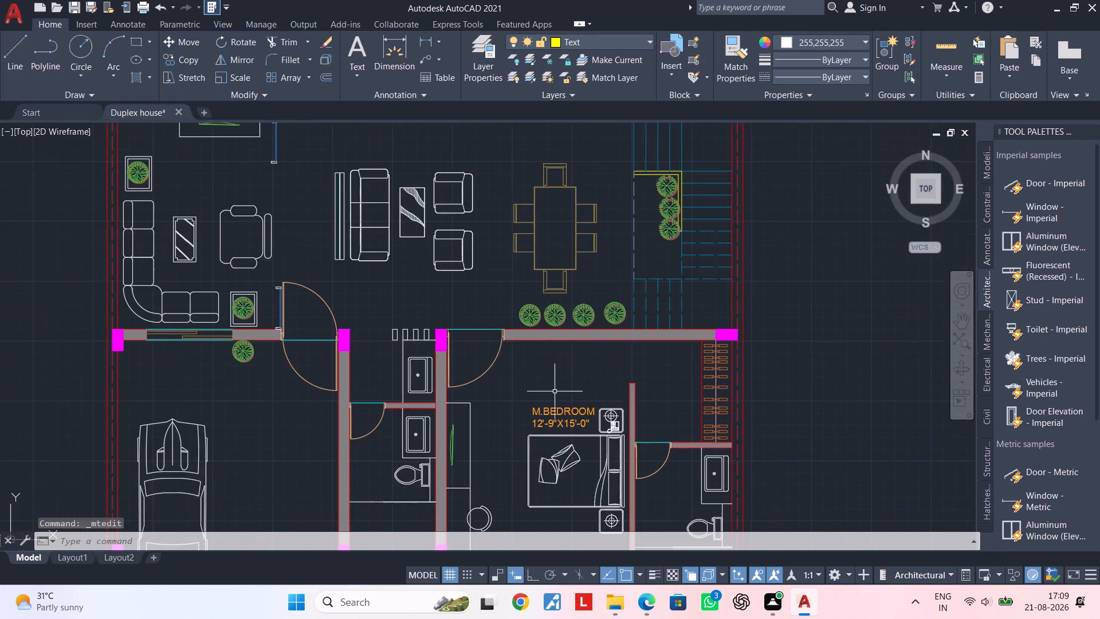
middle_click_drag(545, 393, 631, 298)
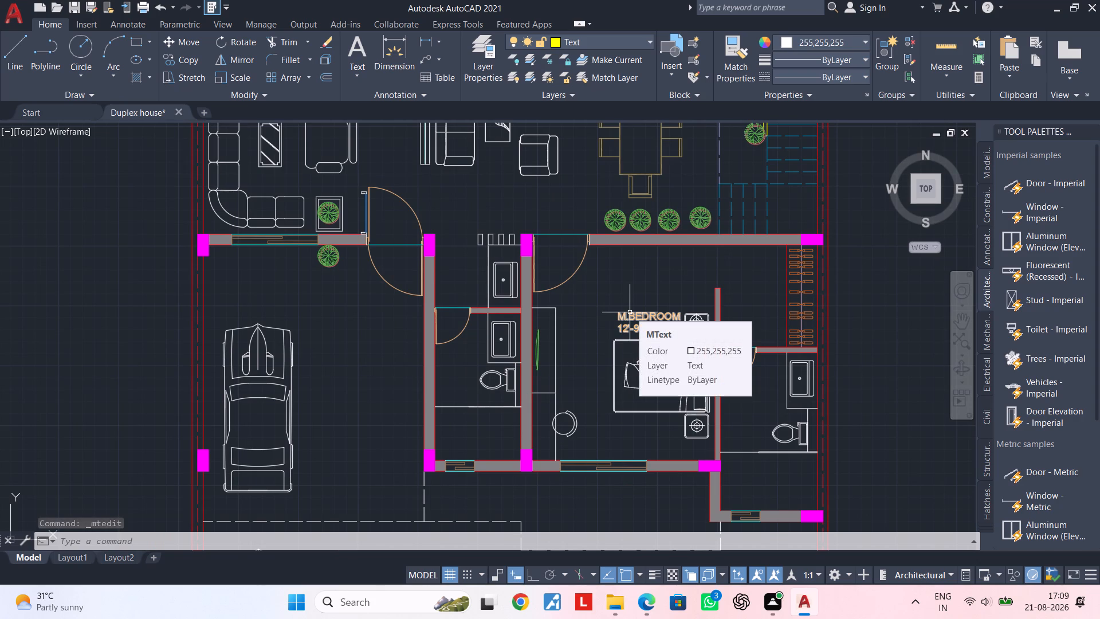
scroll(425, 325, "down", 2)
middle_click_drag(412, 332, 368, 435)
scroll(317, 297, "up", 3)
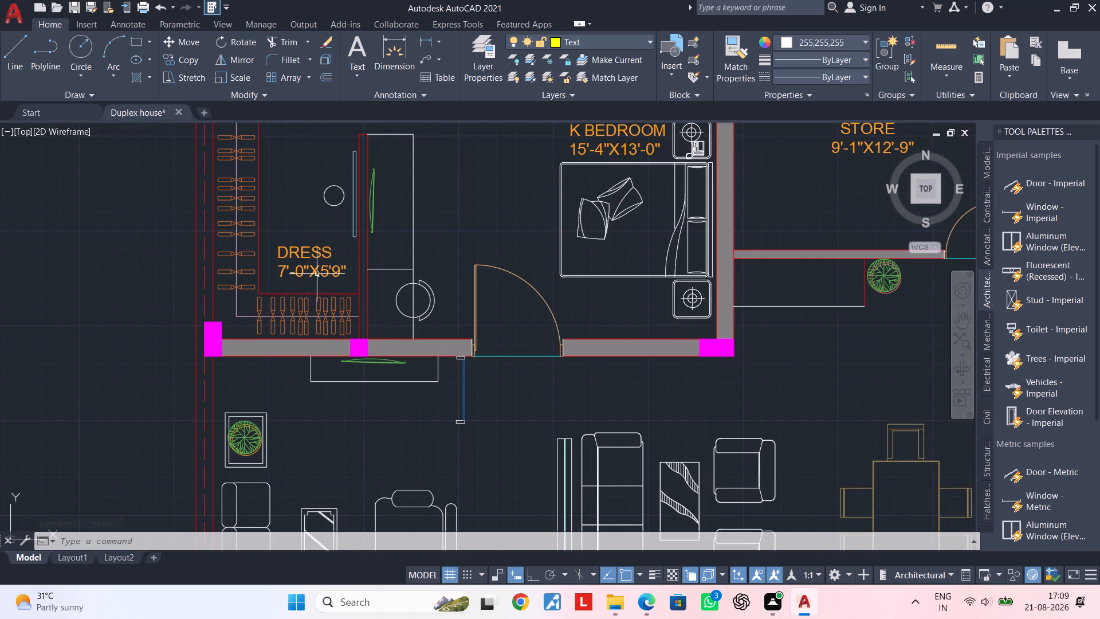
left_click(317, 267)
key("c")
key("o")
key("space")
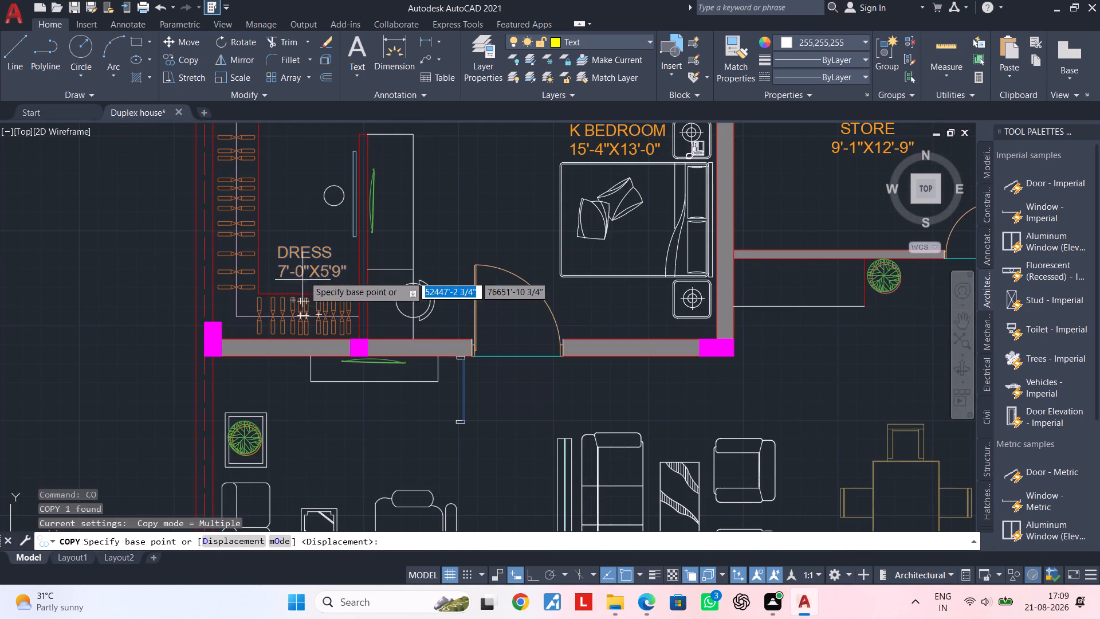
left_click_drag(311, 258, 317, 272)
scroll(625, 420, "down", 2)
middle_click_drag(630, 420, 446, 252)
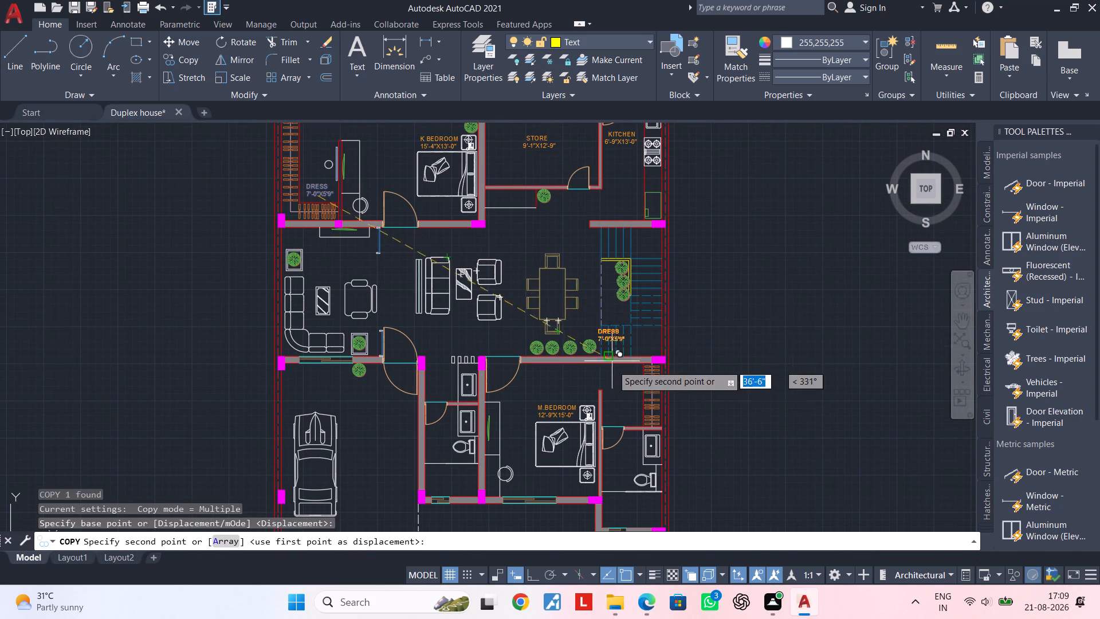
middle_click_drag(611, 390, 558, 320)
scroll(585, 347, "up", 4)
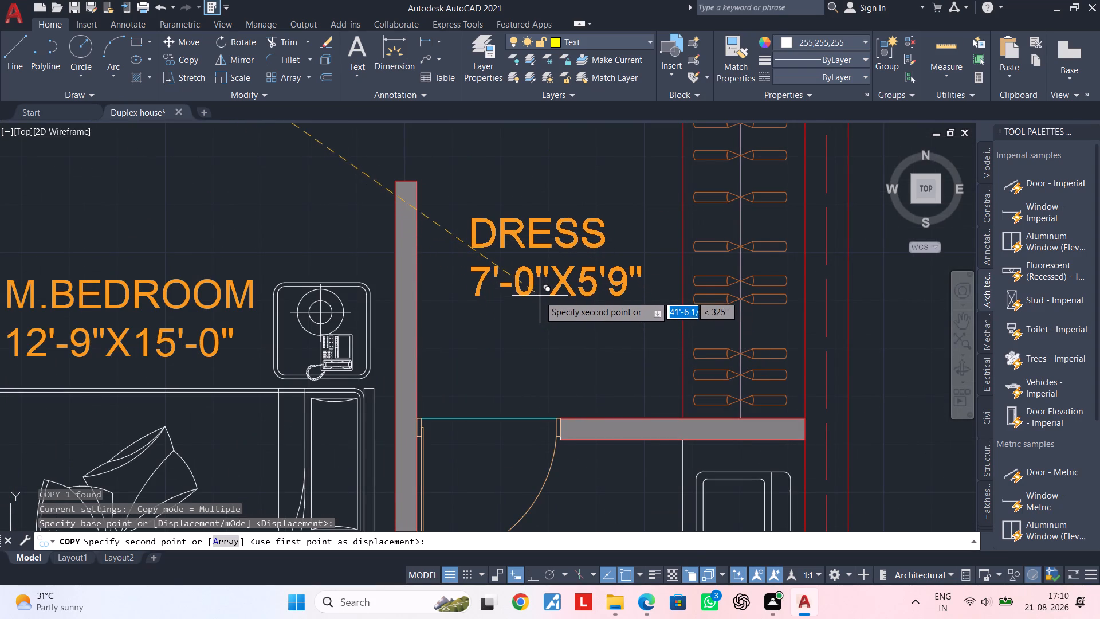
left_click(539, 296)
key("Escape")
key("Escape")
Change the size line of the copied DRESS label beside M.BEDROOM to 6'-9"X7'1".
middle_click_drag(554, 299, 474, 299)
key("Escape")
triple_click(547, 279)
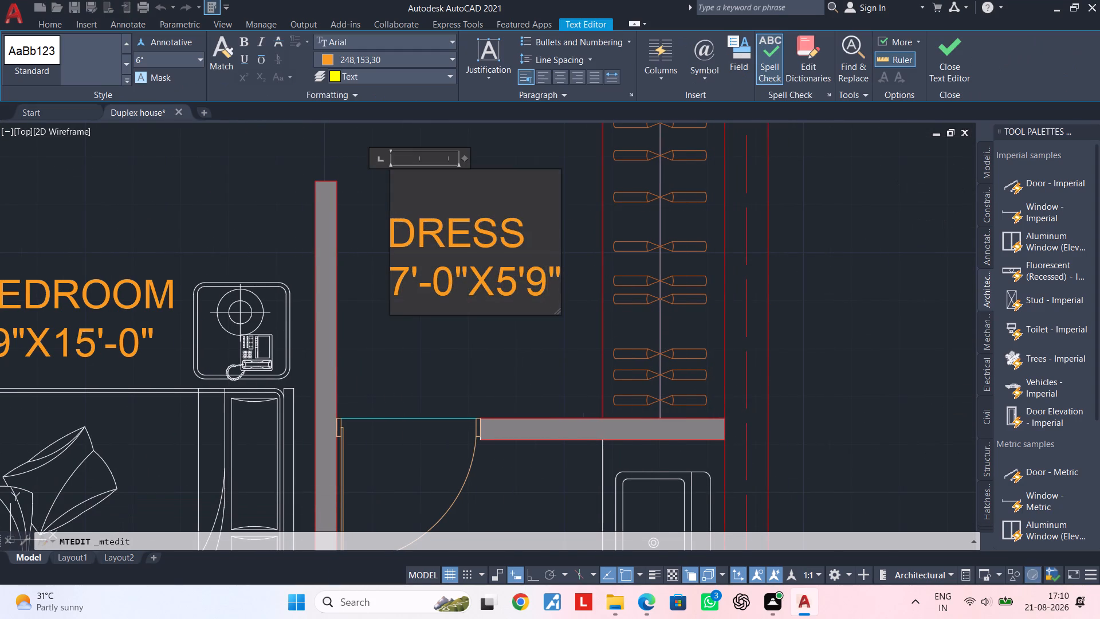
key("Right")
key("Return")
key("Return")
key("BackSpace")
key("BackSpace")
key("BackSpace")
key("BackSpace")
key("BackSpace")
key("BackSpace")
key("BackSpace")
key("BackSpace")
key("BackSpace")
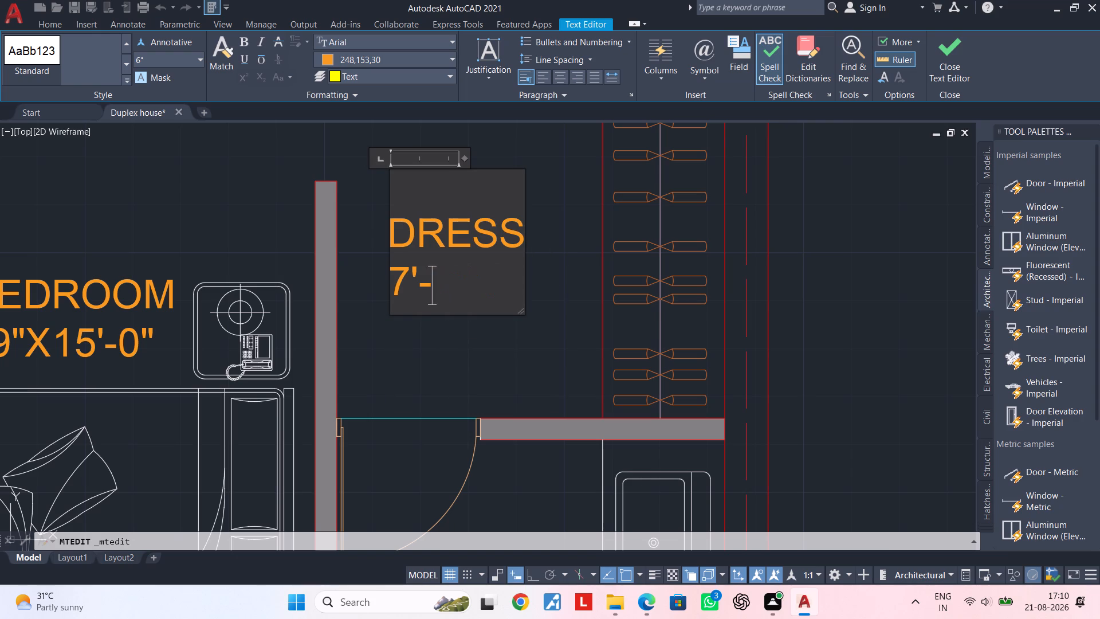
key("BackSpace")
key("BackSpace")
key("BackSpace")
key("6")
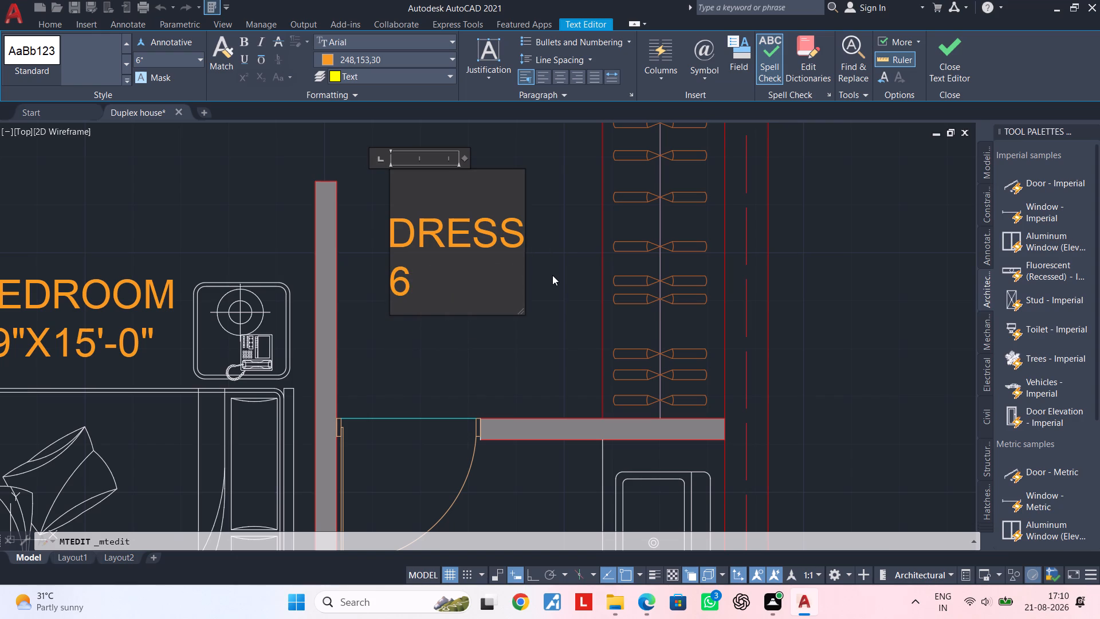
key("apostrophe")
key("9")
key("BackSpace")
type("-9\"X")
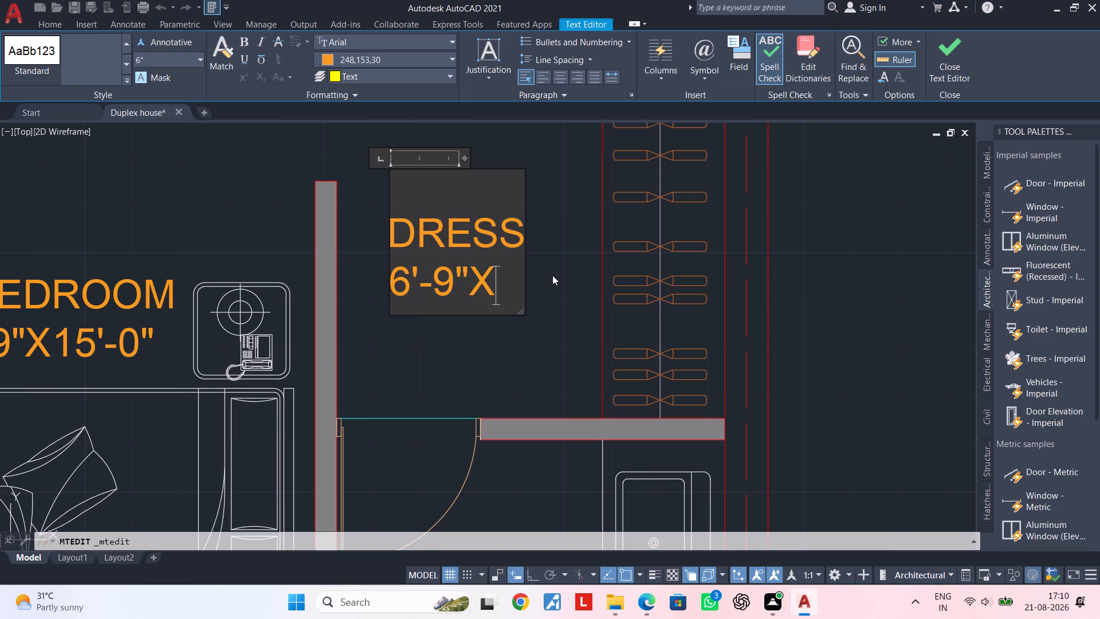
type("7'1\"")
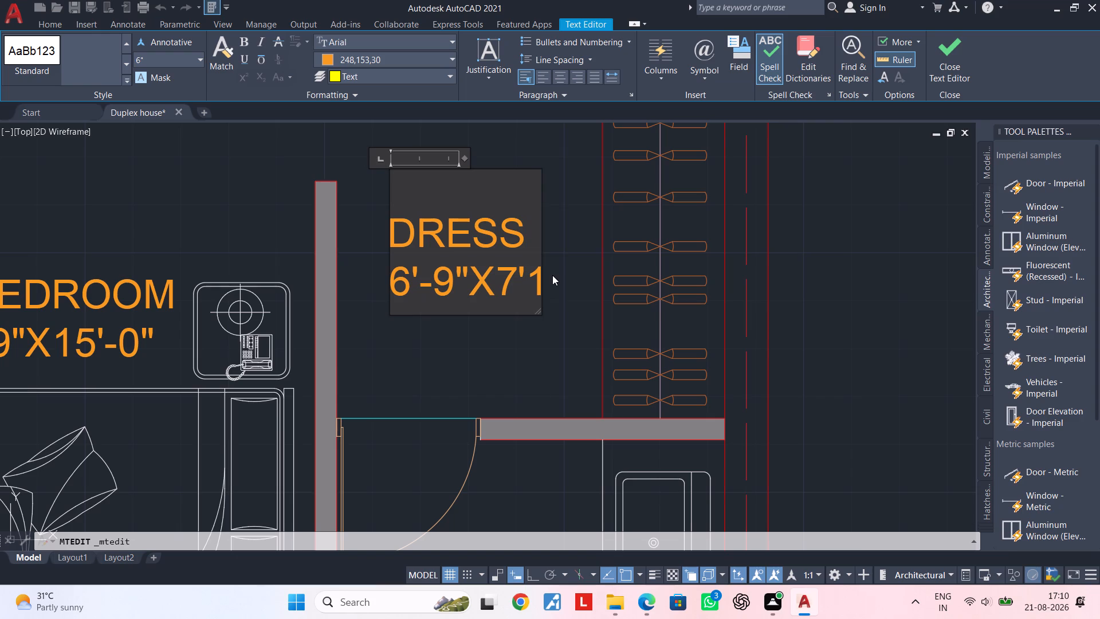
Try to indent the name DRESS by two spaces over its size line, and finish editing the label.
left_click(391, 245)
key("space")
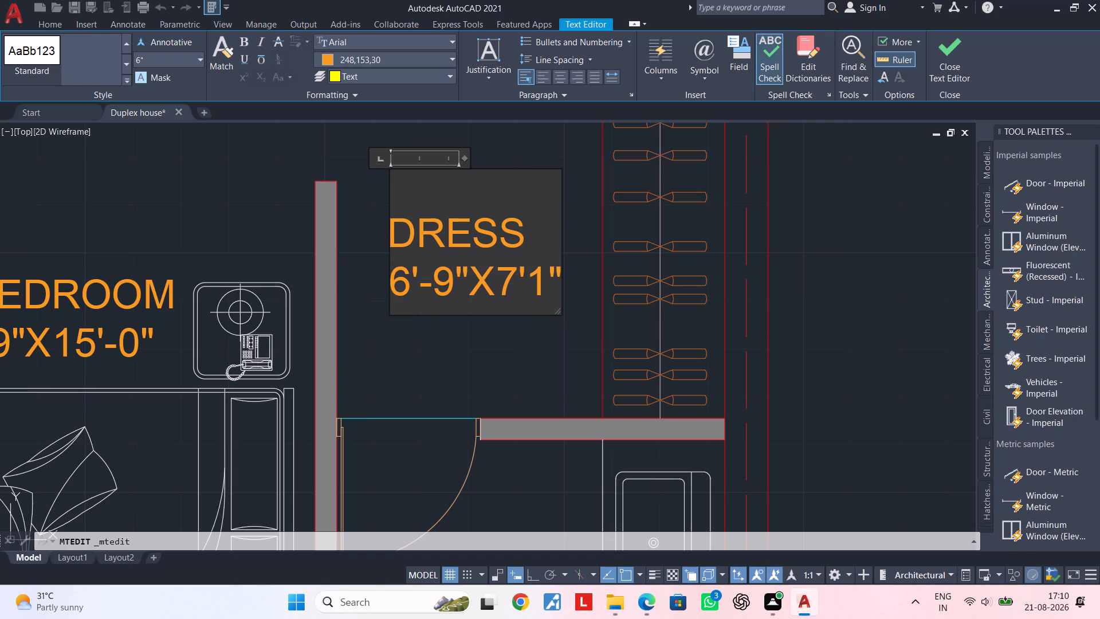
key("space")
left_click(519, 333)
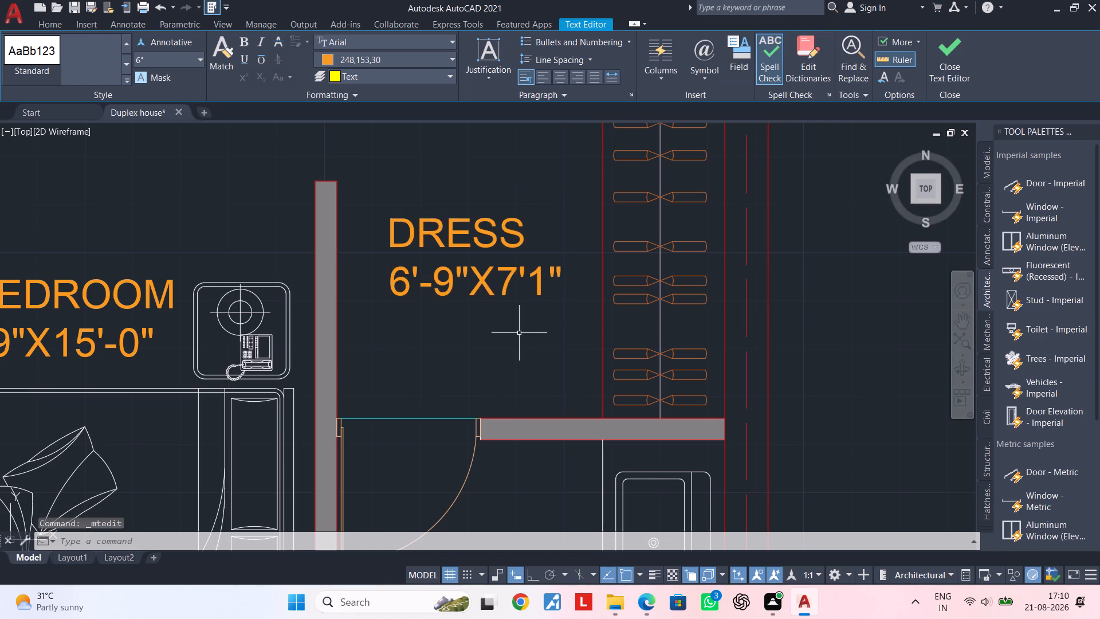
scroll(519, 335, "down", 3)
key("Escape")
middle_click_drag(522, 312, 532, 261)
key("Escape")
scroll(530, 328, "down", 1)
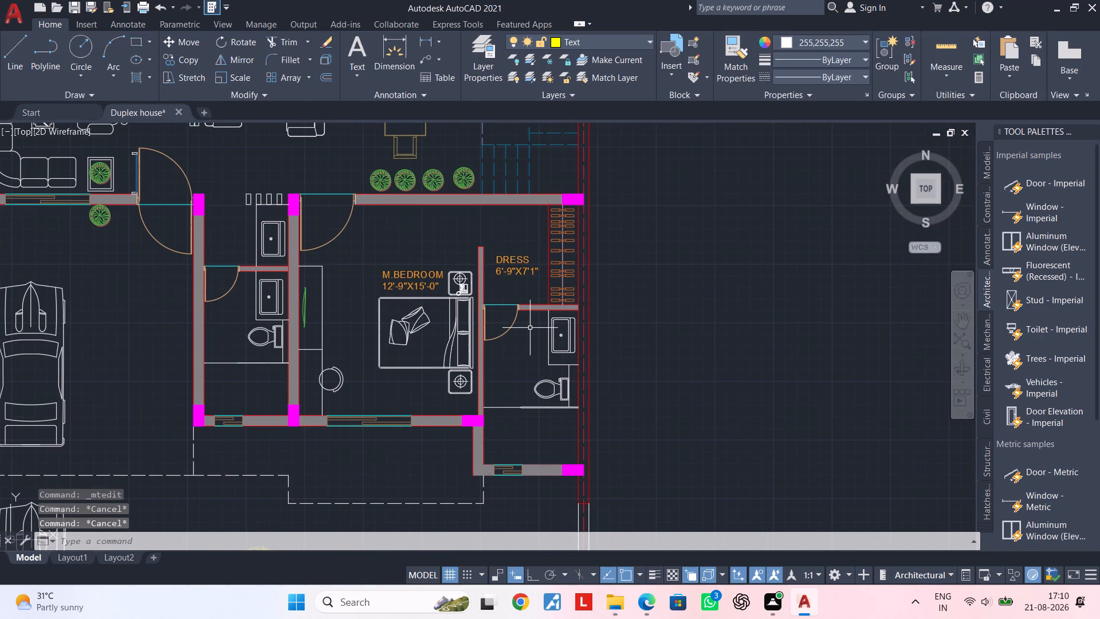
key("Escape")
Copy the STORE label into the bathroom below the M.BEDROOM dressing area, between the door and the toilet.
middle_click_drag(530, 328, 516, 436)
middle_click_drag(508, 331, 495, 407)
scroll(500, 241, "up", 1)
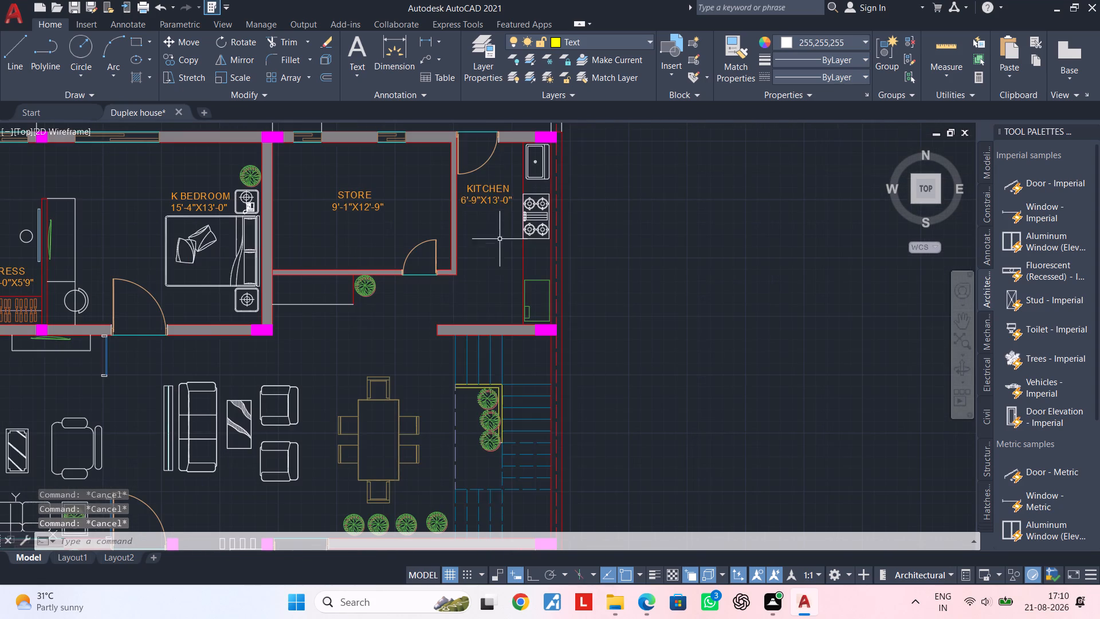
left_click(359, 199)
key("c")
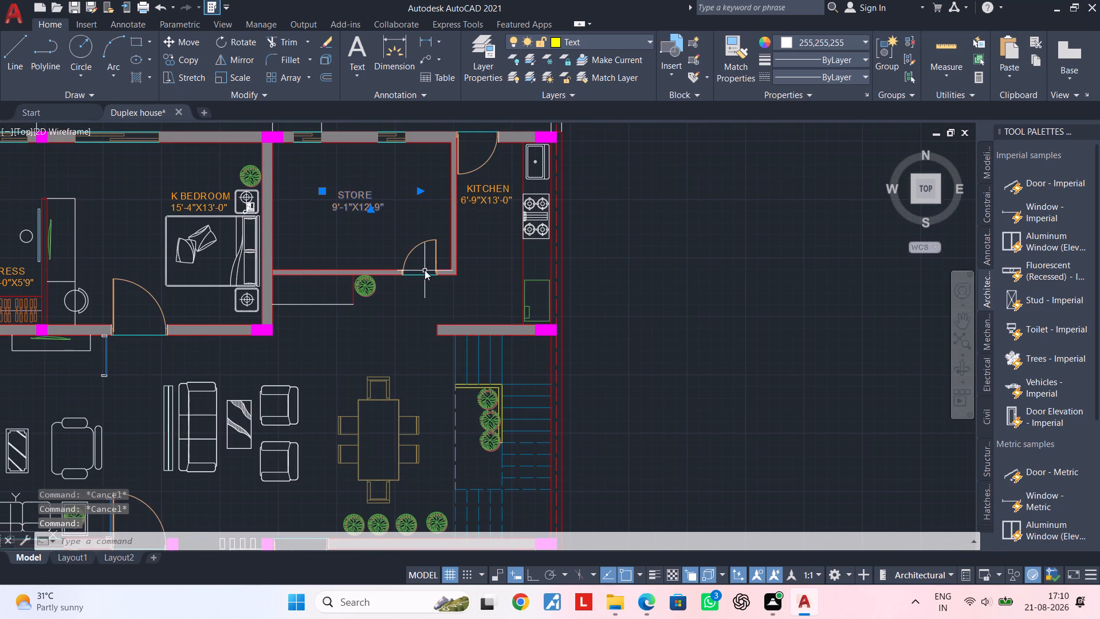
key("o")
key("space")
left_click(382, 218)
scroll(481, 315, "down", 3)
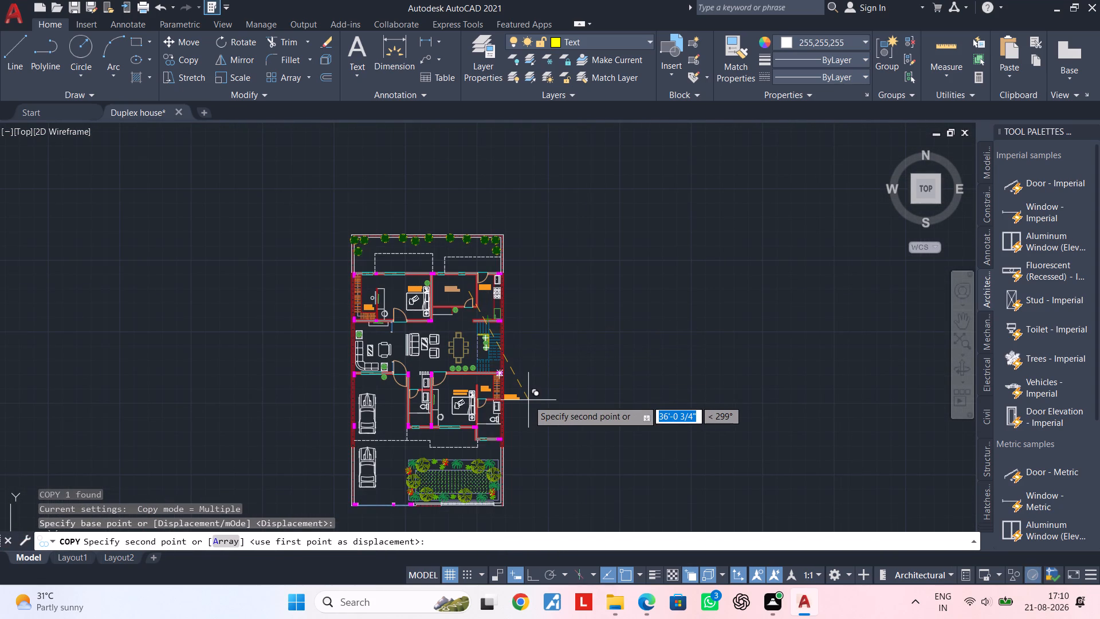
middle_click_drag(514, 407, 525, 327)
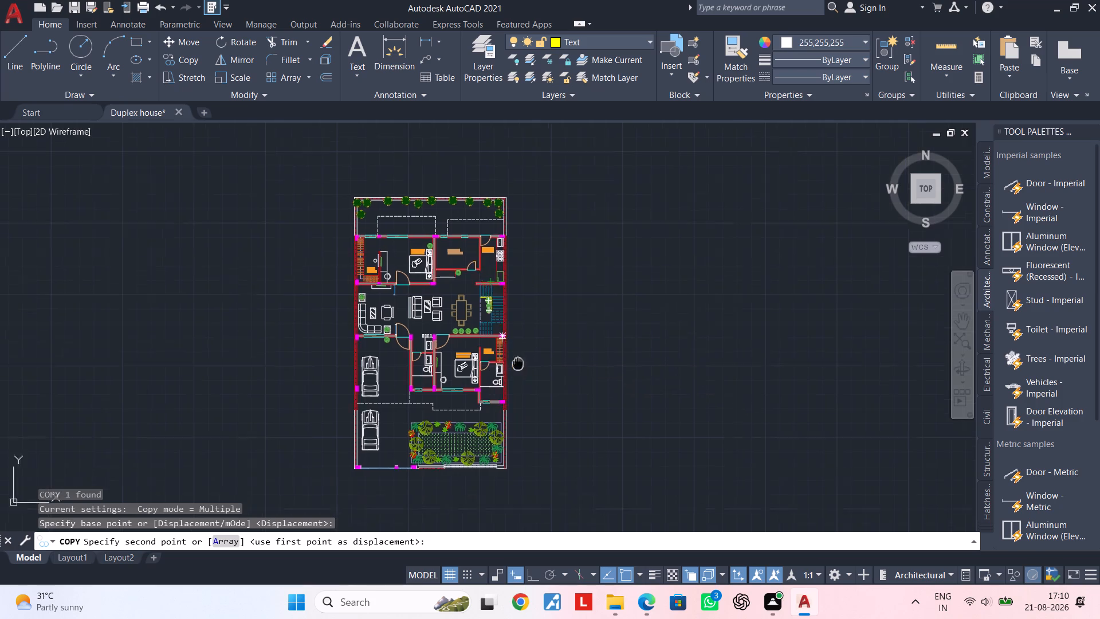
middle_click_drag(525, 327, 528, 301)
scroll(493, 305, "up", 5)
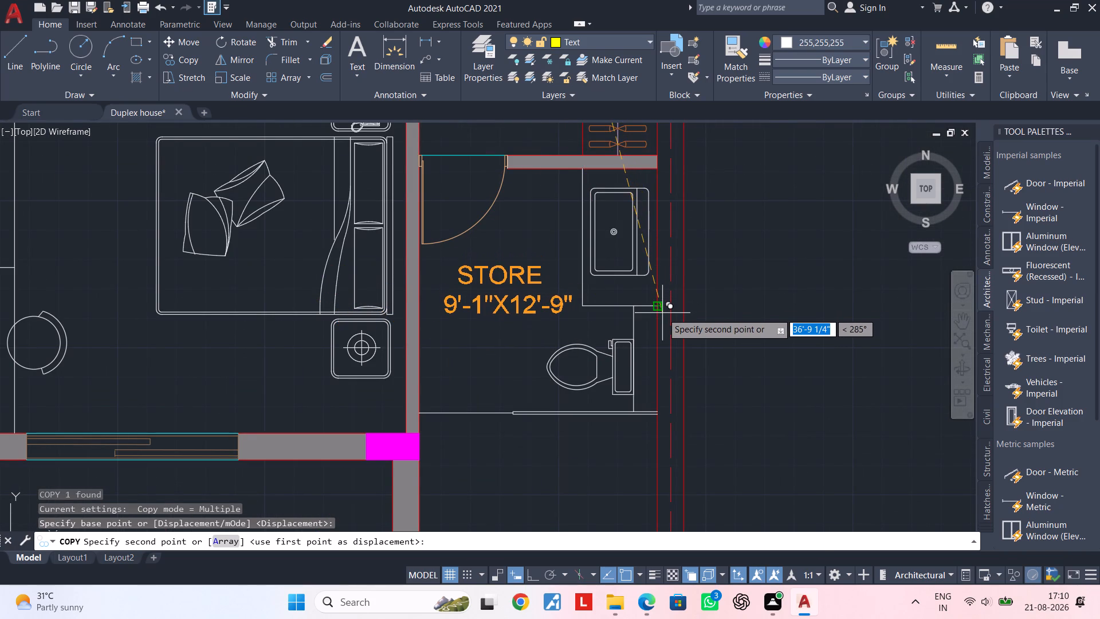
left_click(662, 313)
key("Escape")
key("Escape")
Clear the text of the STORE label copied into the M.BEDROOM bathroom and enter TOILET as the room name.
double_click(560, 301)
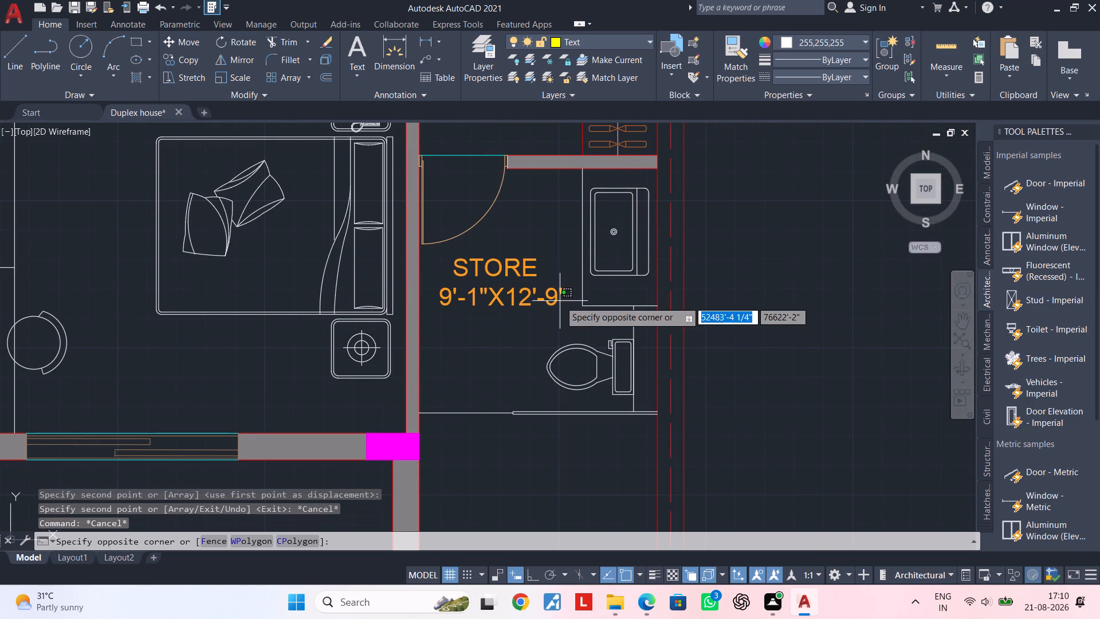
key("Escape")
key("Escape")
double_click(548, 299)
double_click(569, 296)
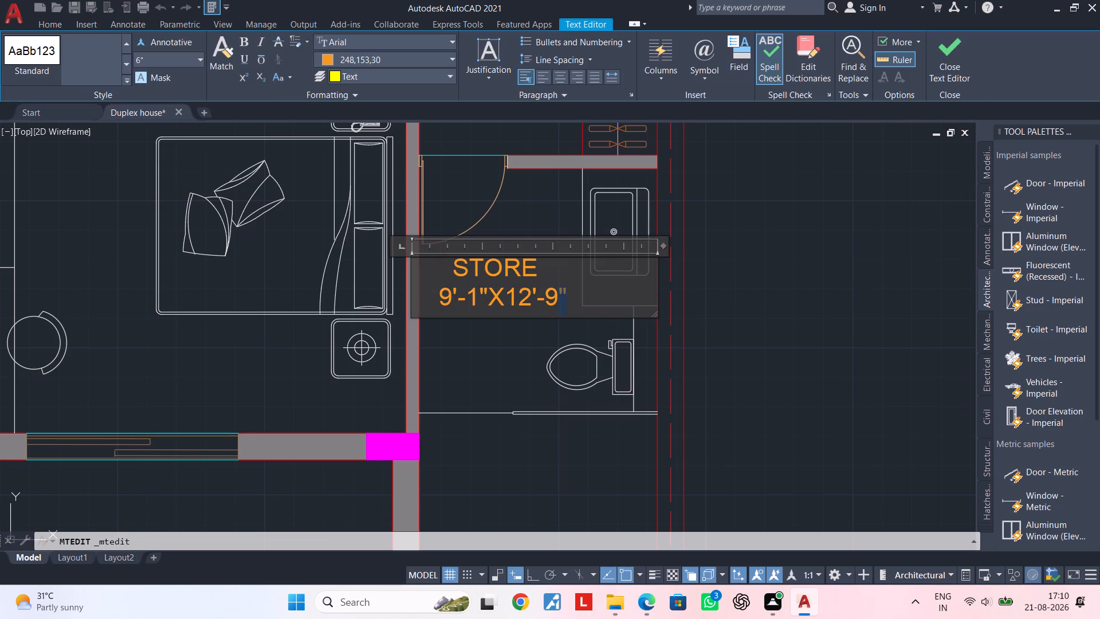
key("BackSpace")
key("BackSpace")
key("BackSpace")
key("BackSpace")
key("BackSpace")
key("BackSpace")
key("BackSpace")
key("BackSpace")
key("BackSpace")
key("BackSpace")
key("BackSpace")
key("BackSpace")
key("BackSpace")
key("BackSpace")
key("BackSpace")
key("BackSpace")
key("BackSpace")
key("BackSpace")
key("BackSpace")
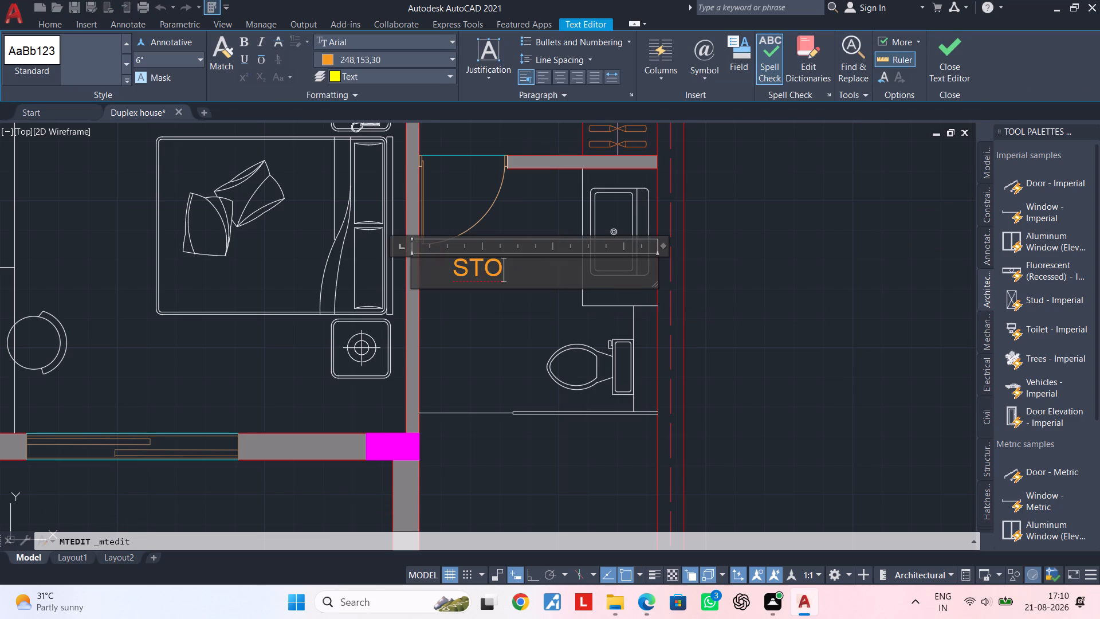
key("BackSpace")
key("BackSpace")
key("BackSpace")
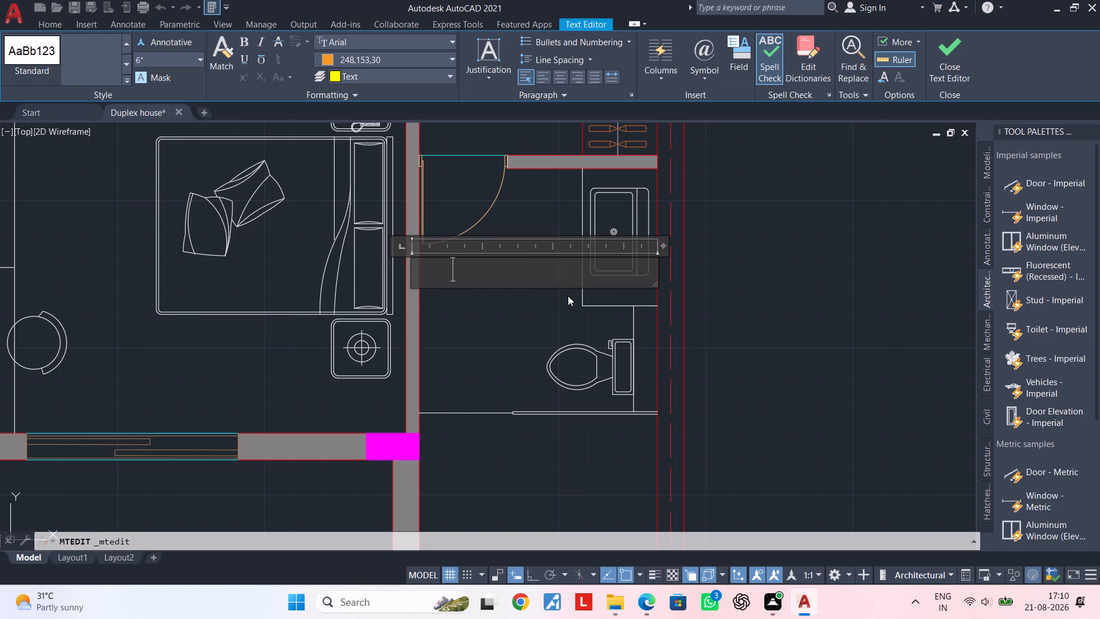
type("TOLI")
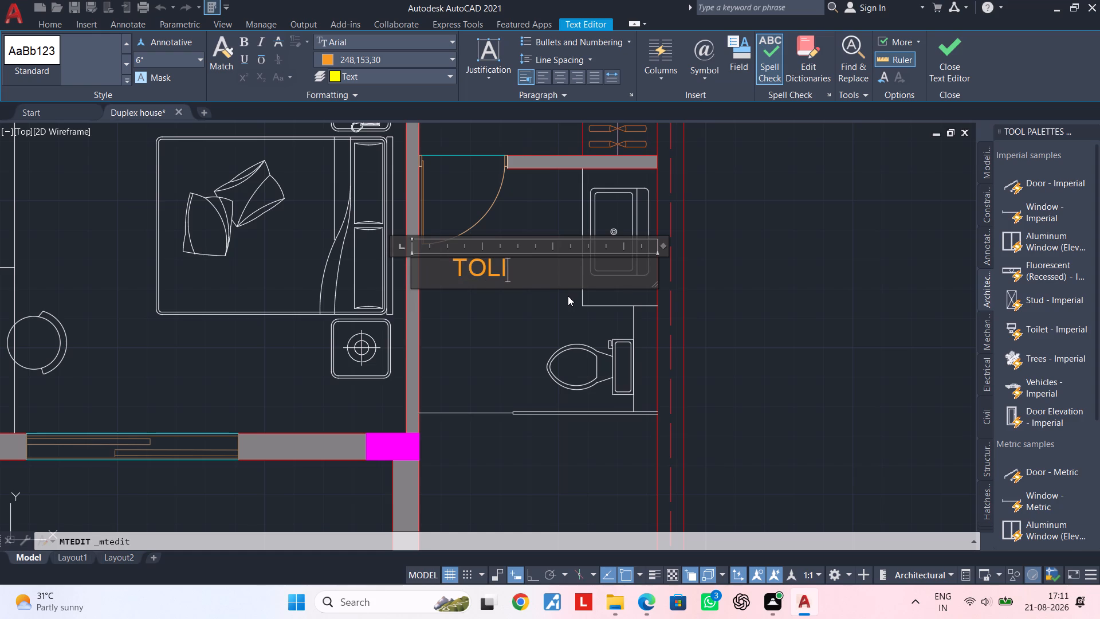
key("BackSpace")
key("BackSpace")
type("ILRT")
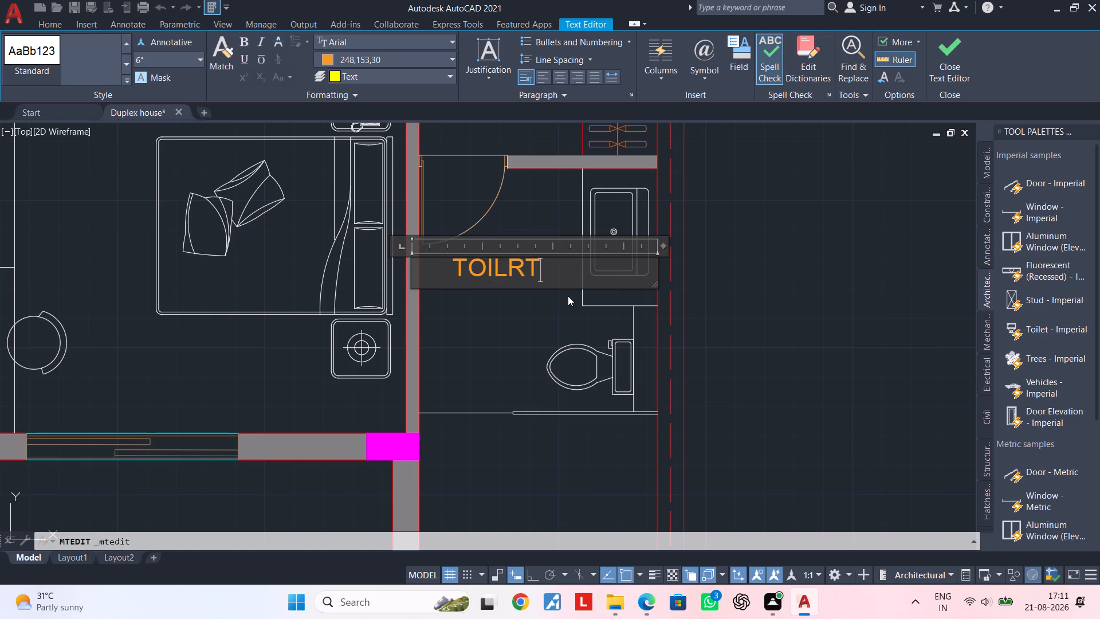
key("BackSpace")
key("BackSpace")
type("ET")
key("Return")
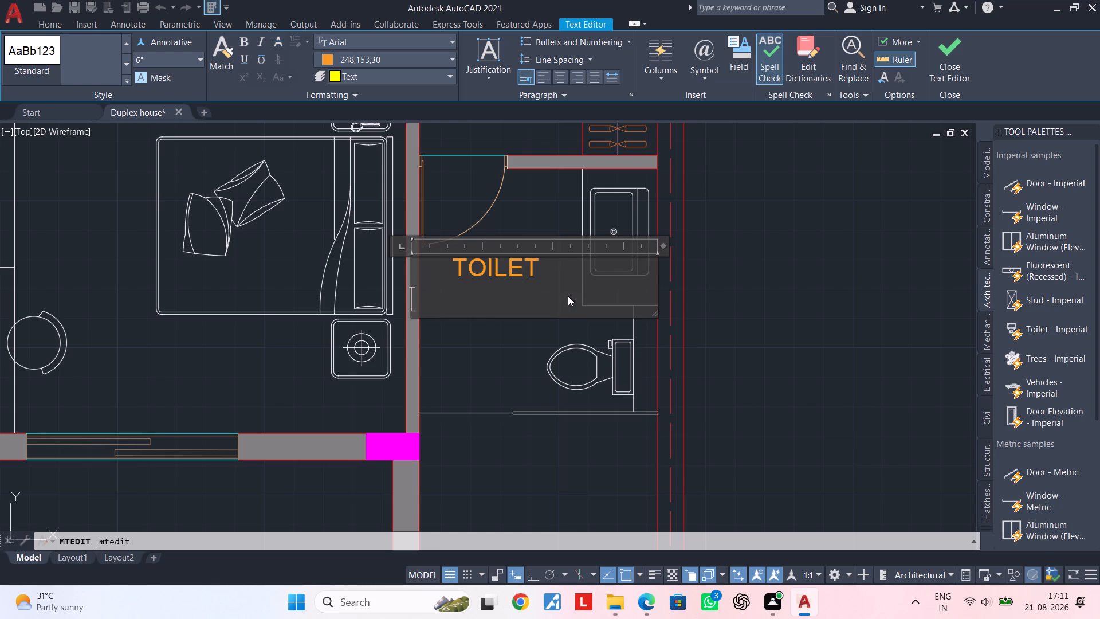
Add the size line 6'-9"X11'-0" under TOILET, indented by two spaces, and finish editing the label.
key("space")
key("space")
type("6'")
key("9")
key("BackSpace")
type("-6")
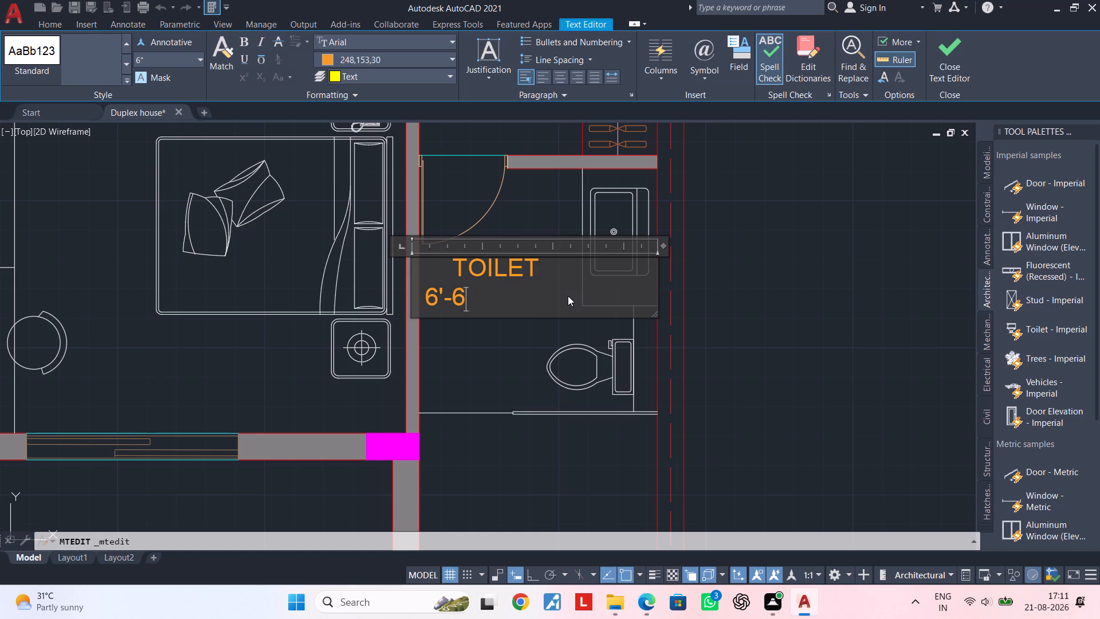
key("BackSpace")
type("9\"X")
type("11'0")
key("BackSpace")
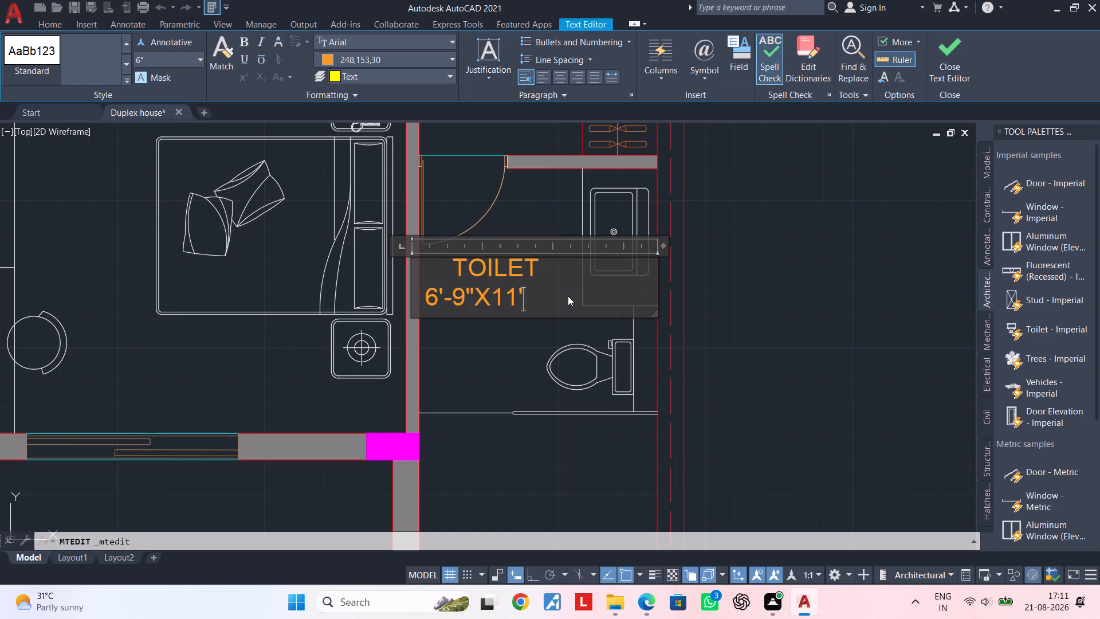
type("-0\"")
double_click(477, 334)
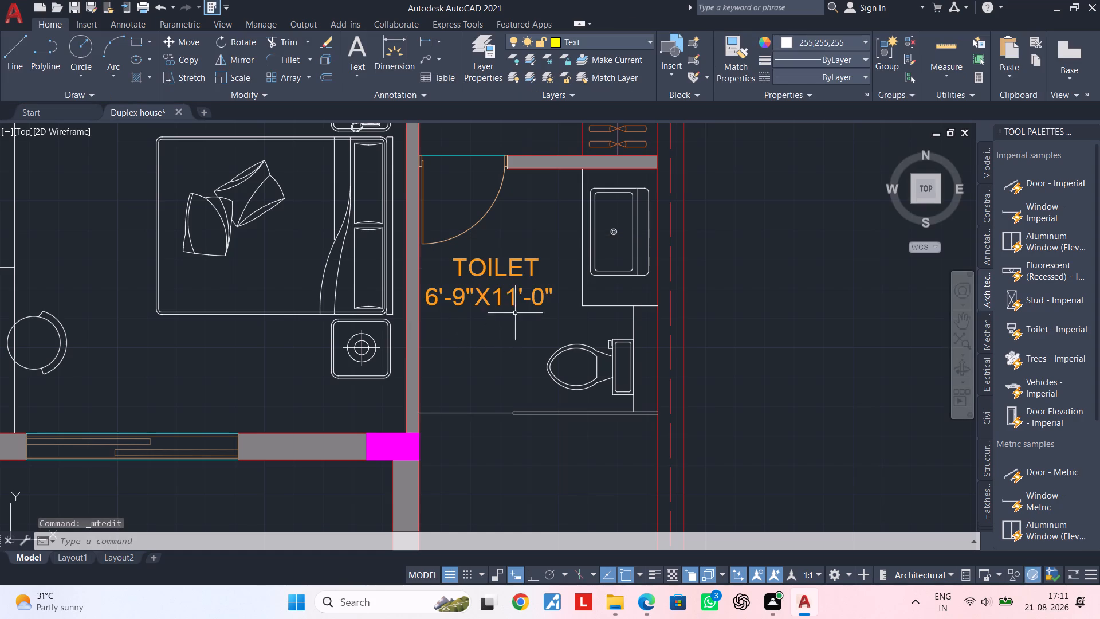
Indent the TOILET label's size line by two more spaces so it sits more centred under the name.
double_click(465, 299)
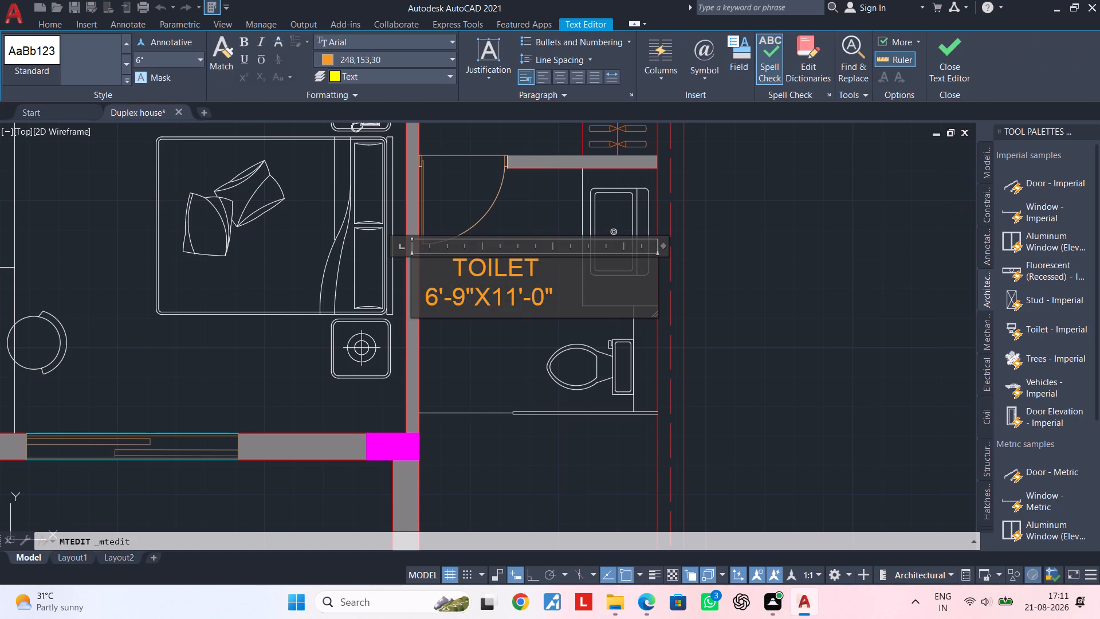
left_click(425, 296)
key("space")
key("space")
left_click(470, 328)
scroll(480, 335, "down", 2)
middle_click_drag(483, 339, 501, 315)
key("Escape")
key("Escape")
key("Escape")
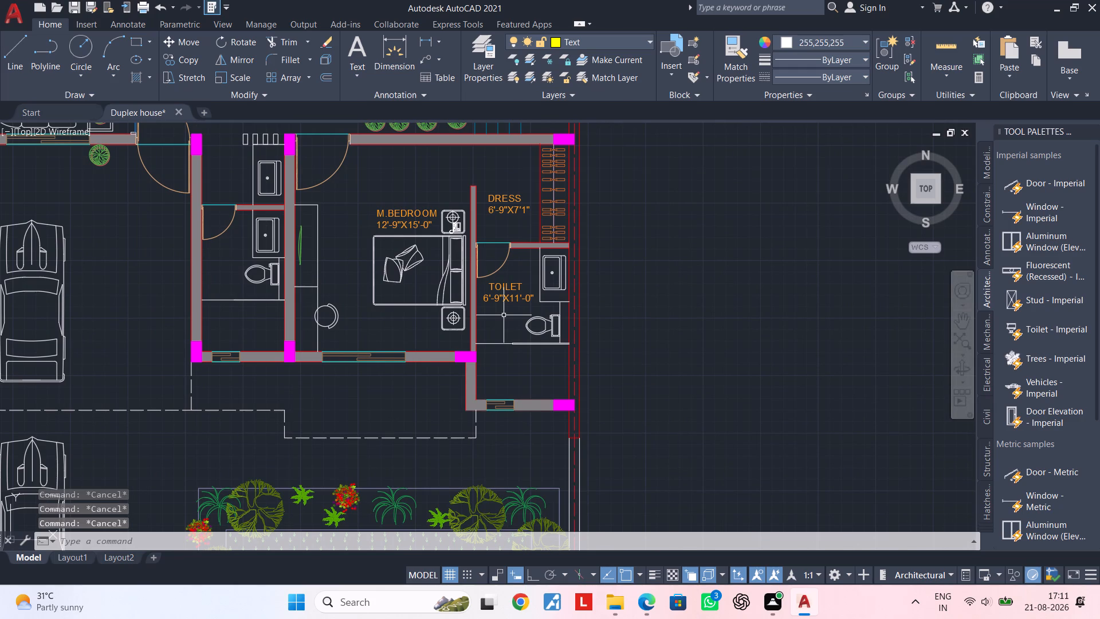
key("Escape")
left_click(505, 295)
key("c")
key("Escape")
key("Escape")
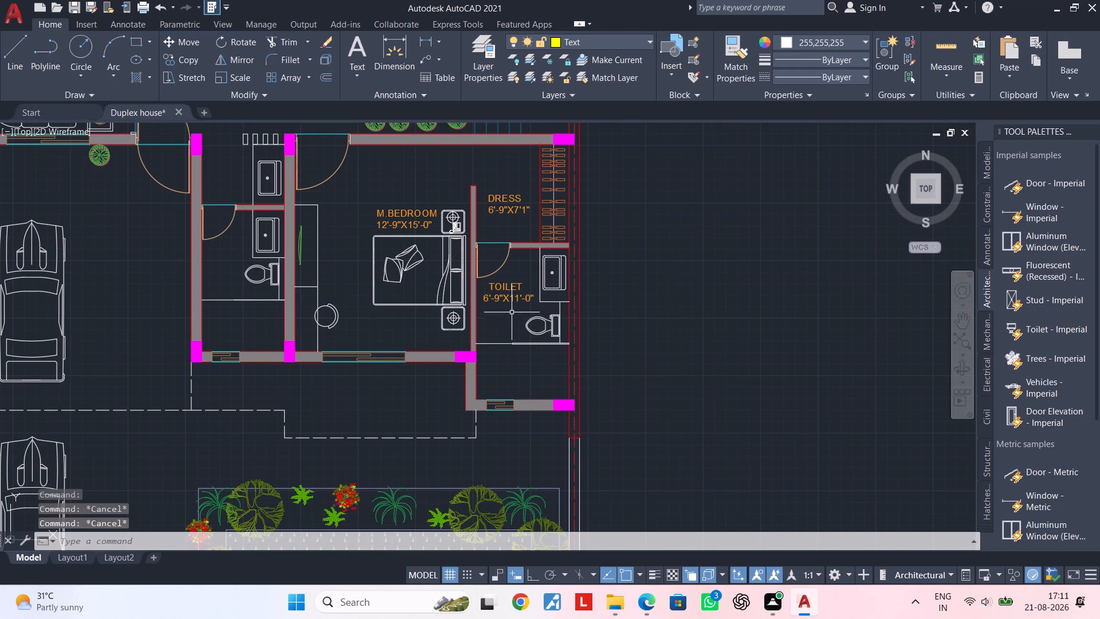
Move the TOILET label down into the open area of the M.BEDROOM bathroom, between the partition line and the window wall.
left_click(506, 289)
key("m")
key("space")
left_click(506, 290)
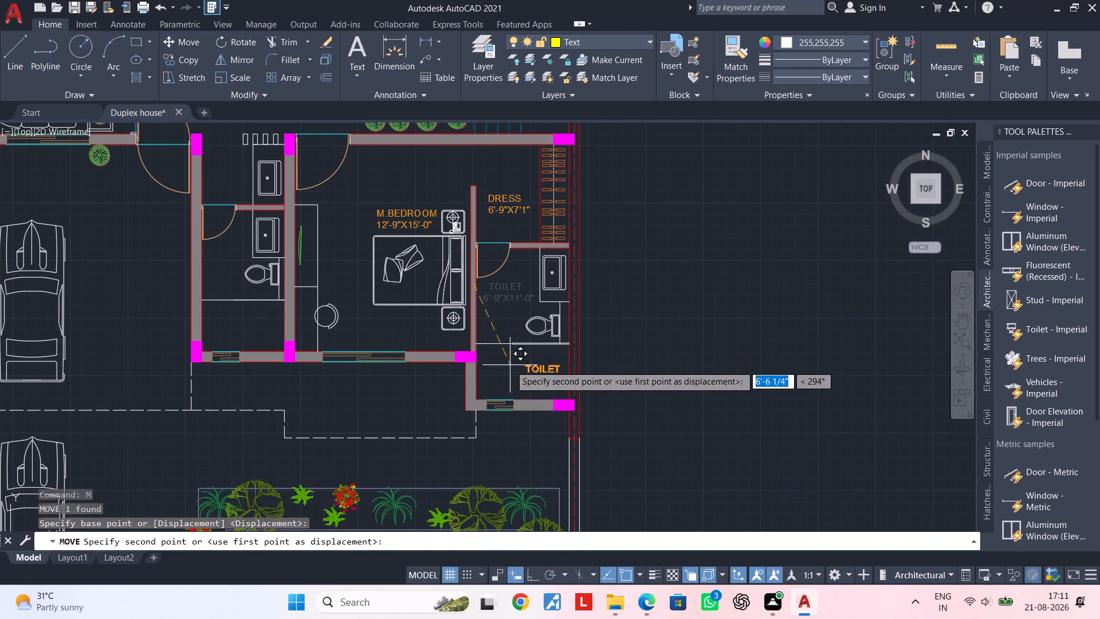
left_click(496, 363)
scroll(516, 371, "up", 1)
middle_click_drag(528, 380, 602, 365)
scroll(603, 365, "up", 1)
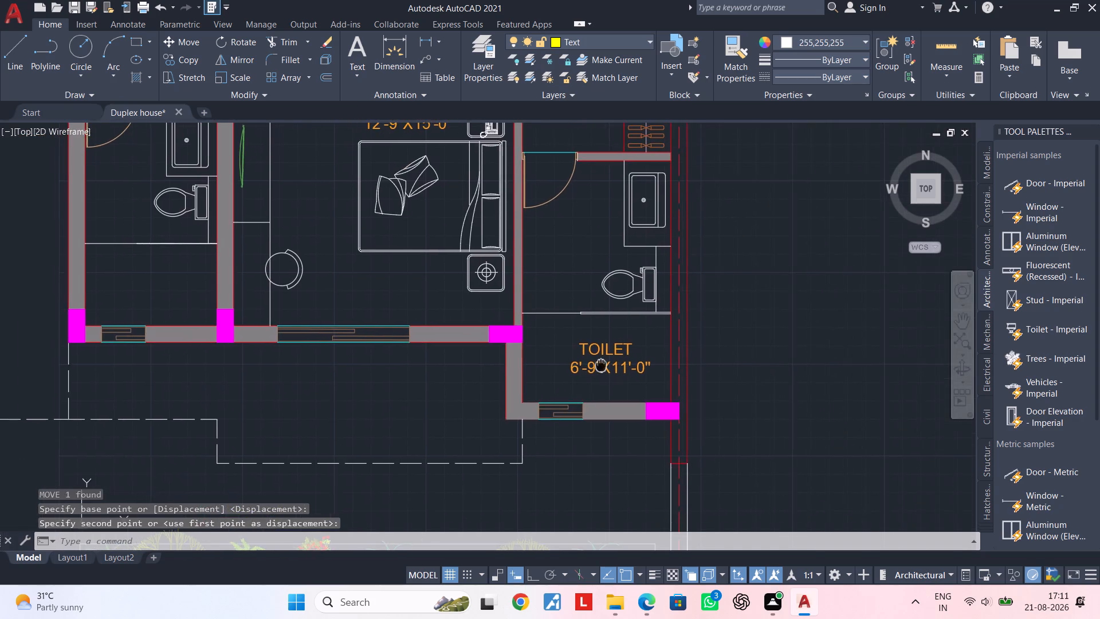
Copy the TOILET label into the other bathroom beside M.BEDROOM, in the open area between the partition line and the window wall.
left_click(603, 365)
scroll(597, 360, "down", 3)
middle_click_drag(587, 354, 649, 348)
key("c")
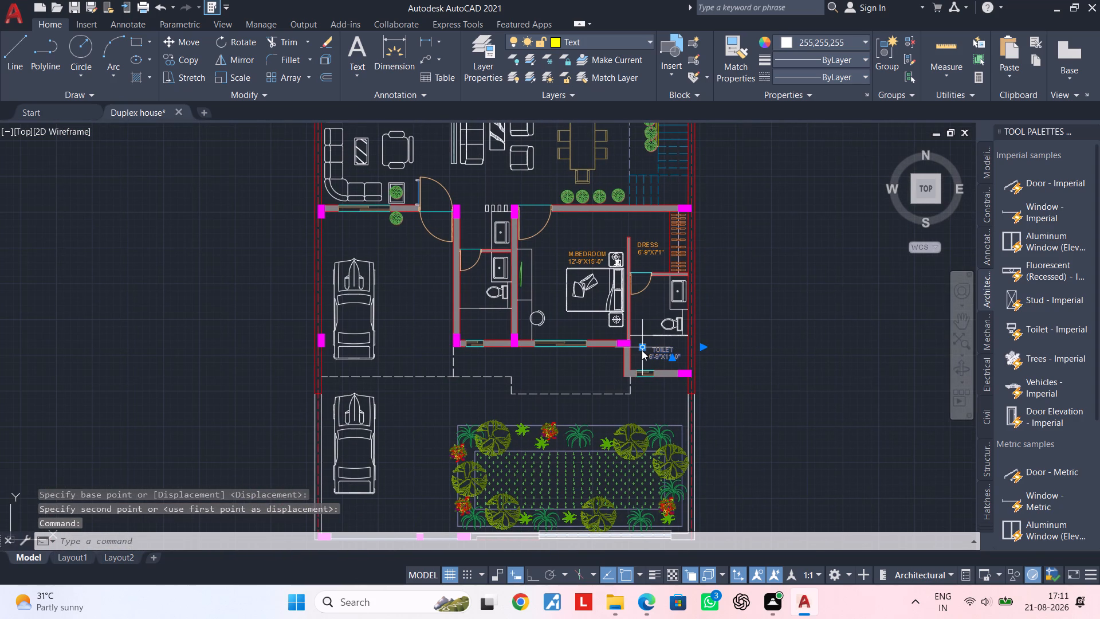
type("O")
key("space")
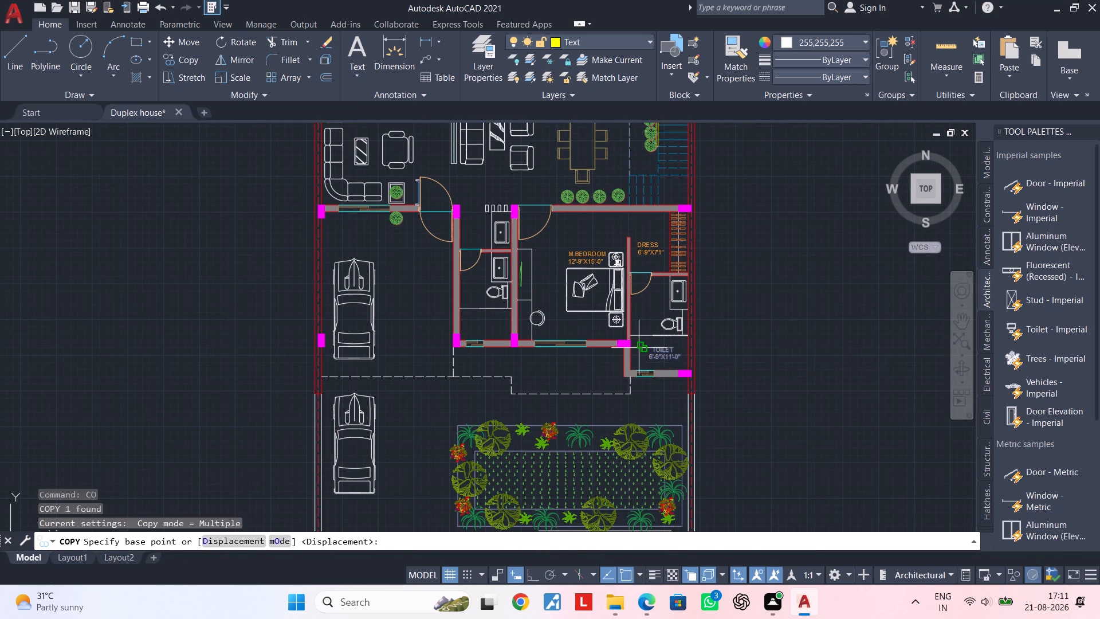
scroll(659, 359, "up", 2)
left_click(666, 355)
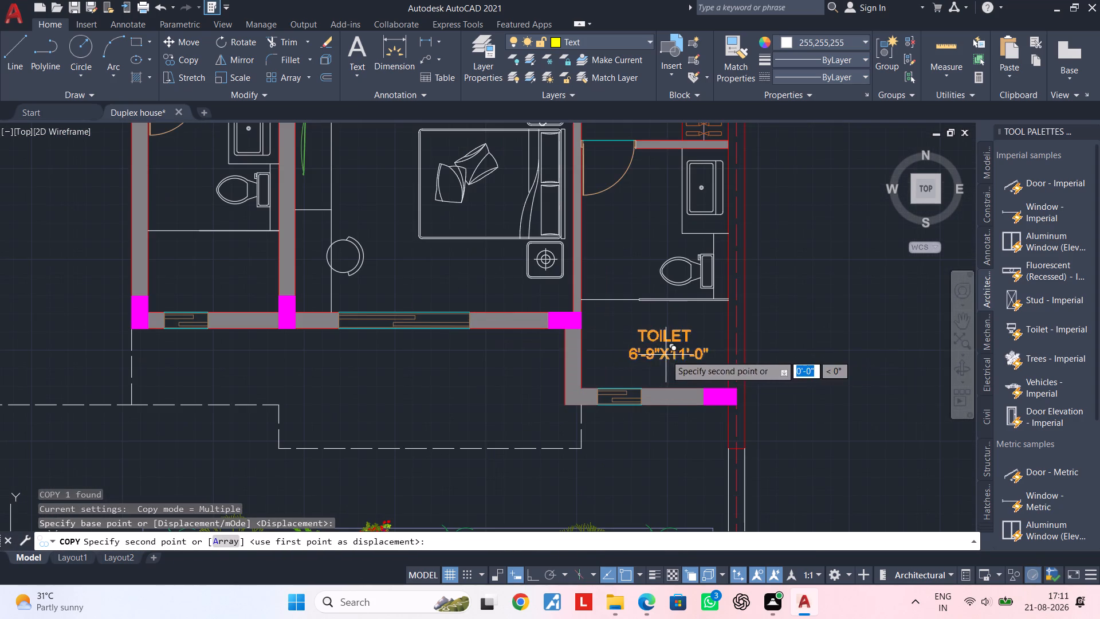
middle_click_drag(360, 252, 527, 287)
scroll(376, 308, "up", 2)
left_click(377, 308)
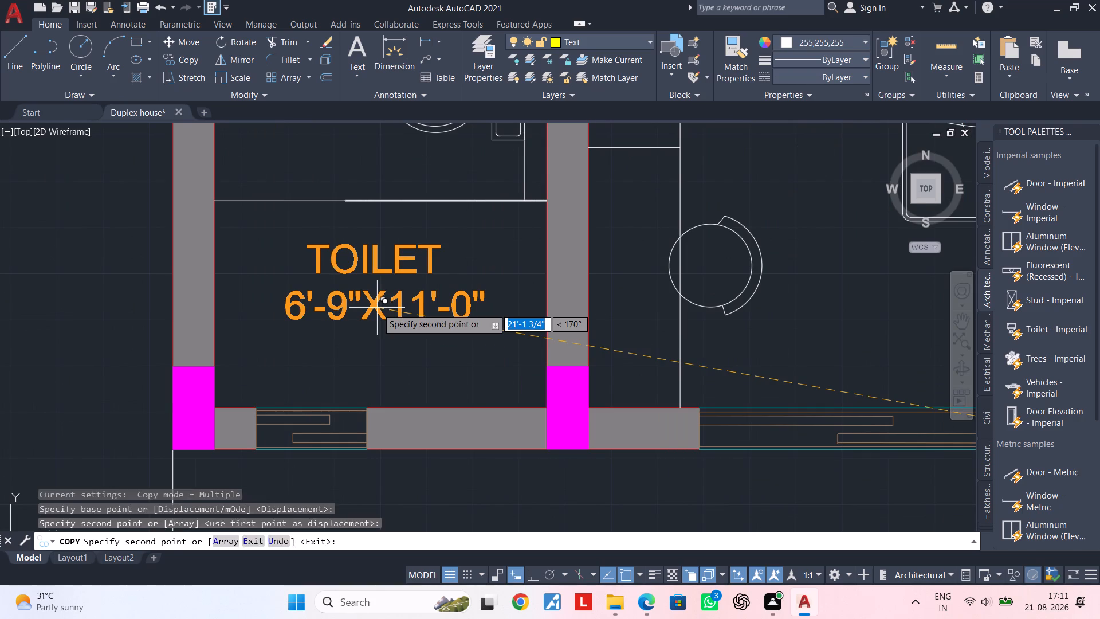
key("Escape")
key("Escape")
Change the size line of the copied TOILET label to 6'-0"X10'-3".
double_click(470, 312)
left_click(490, 303)
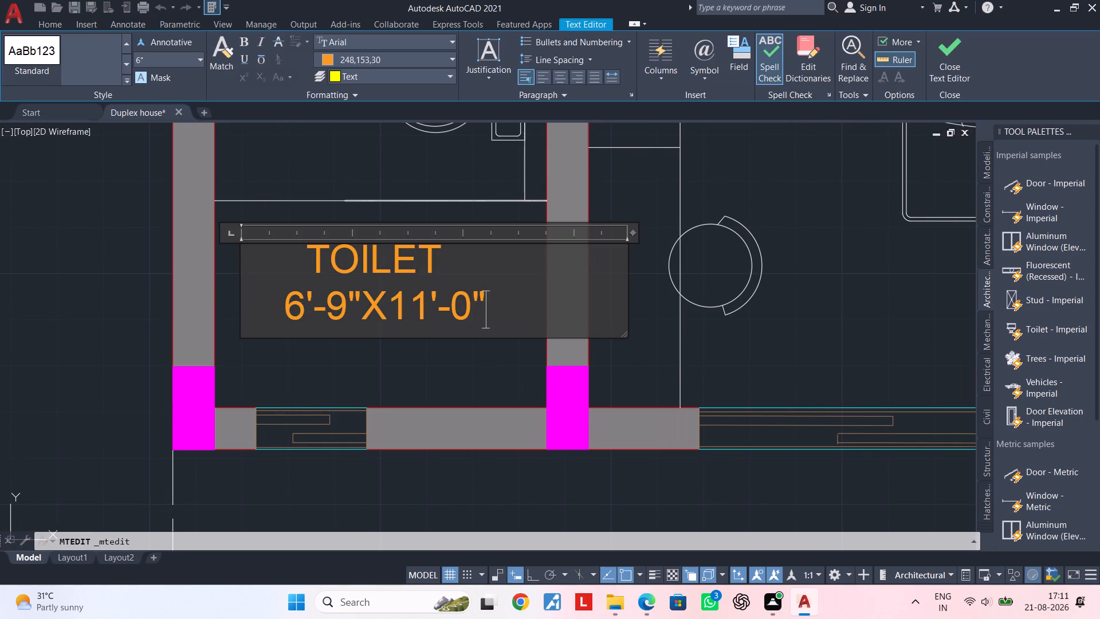
key("BackSpace")
key("BackSpace")
key("BackSpace")
key("BackSpace")
key("BackSpace")
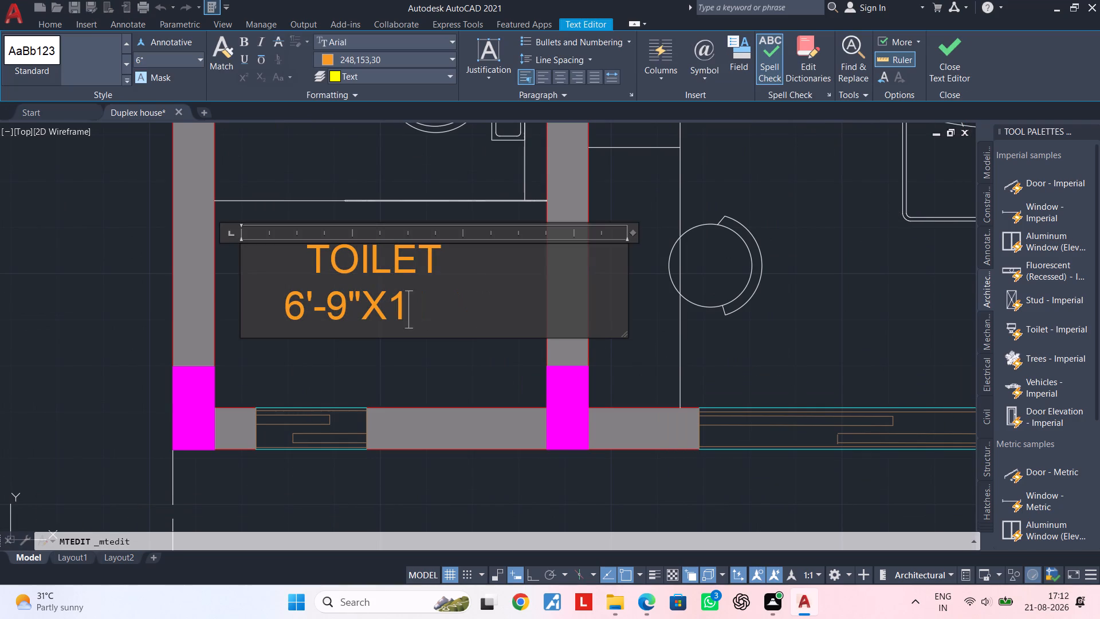
key("BackSpace")
key("BackSpace")
key("BackSpace")
key("BackSpace")
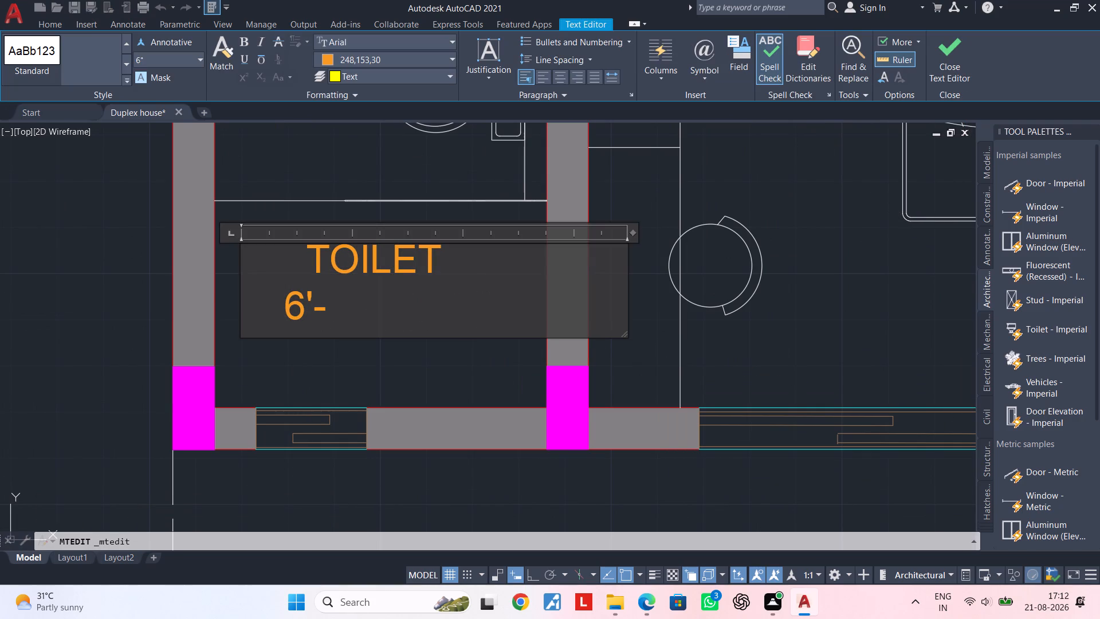
type("0\"X")
type("10'")
type("-3\"")
left_click(461, 351)
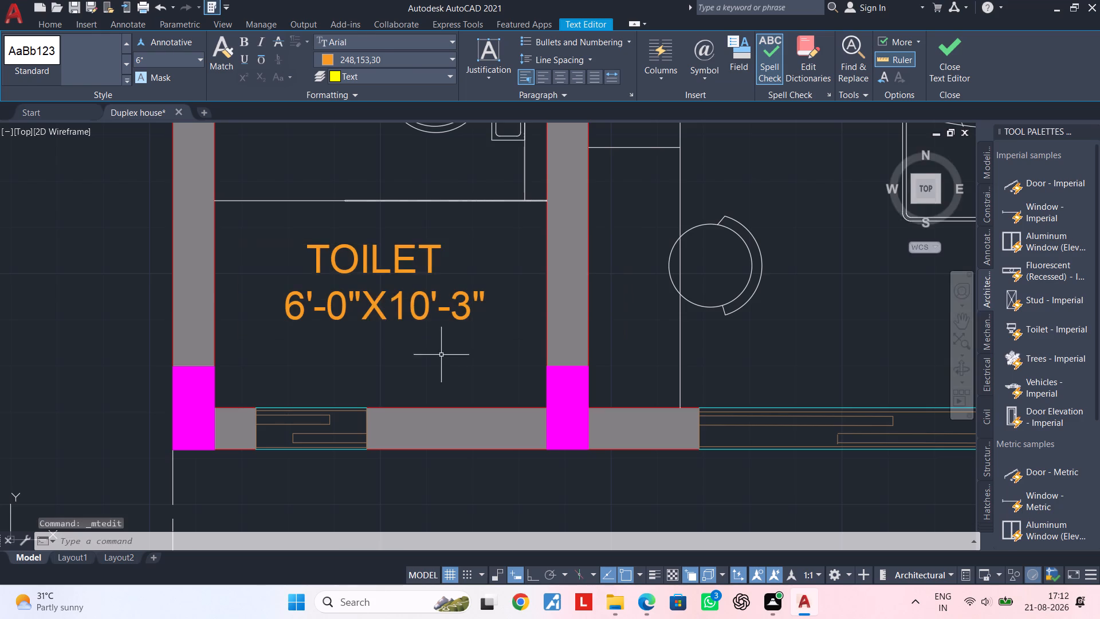
Copy the M.BEDROOM label into the living room, in the open space between the TV unit and the armchair.
scroll(442, 358, "down", 2)
middle_click_drag(441, 358, 365, 363)
middle_click_drag(665, 473, 615, 462)
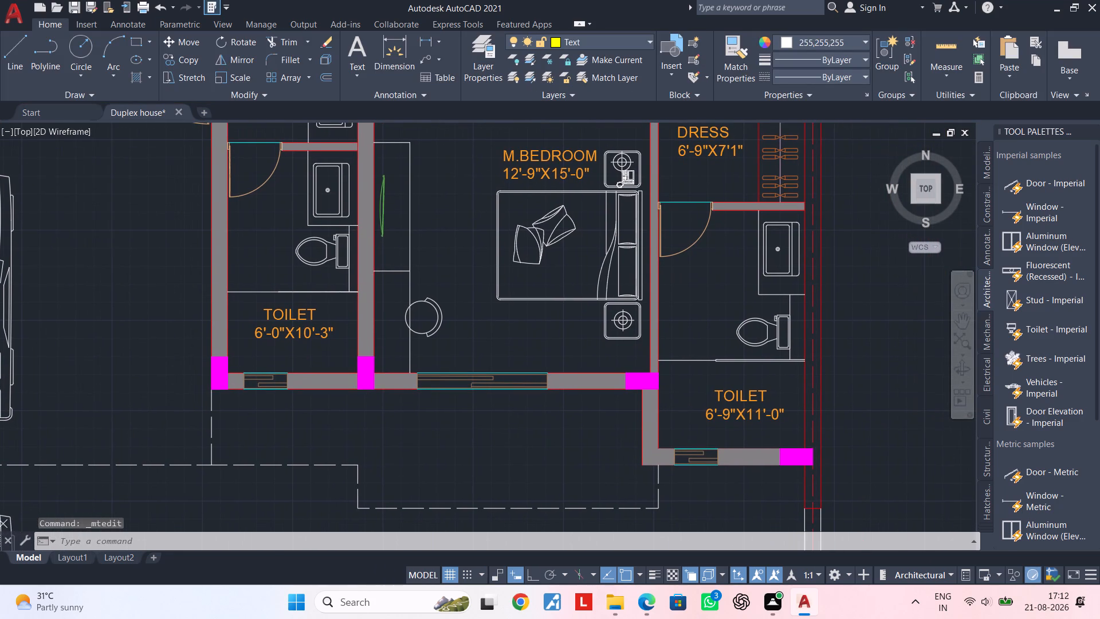
scroll(612, 461, "down", 1)
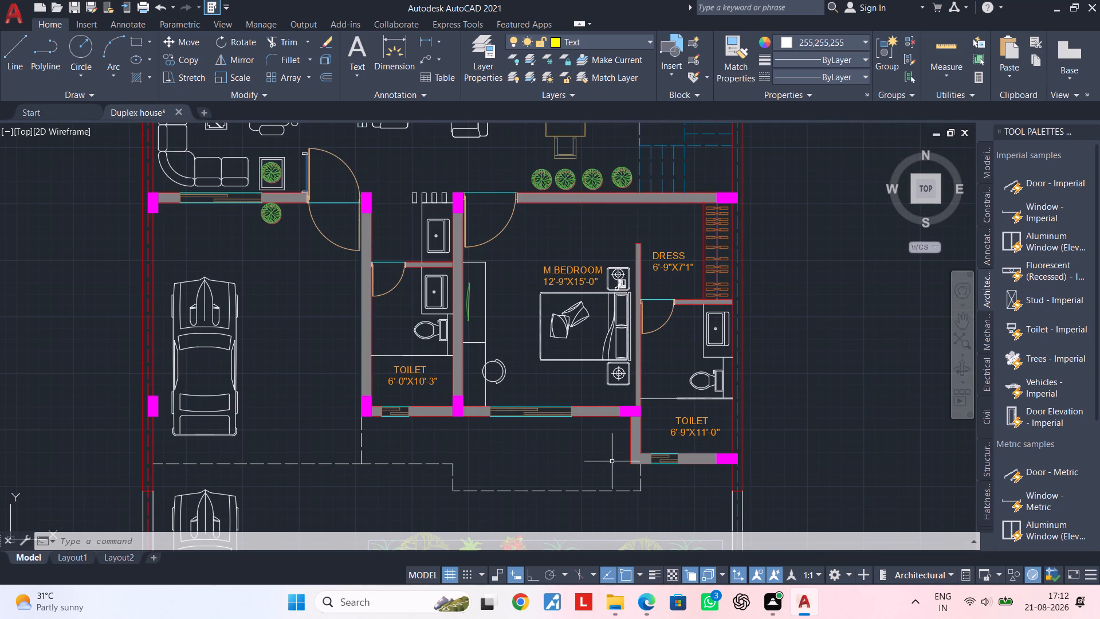
middle_click_drag(568, 290, 544, 519)
scroll(467, 391, "down", 1)
middle_click_drag(467, 391, 673, 389)
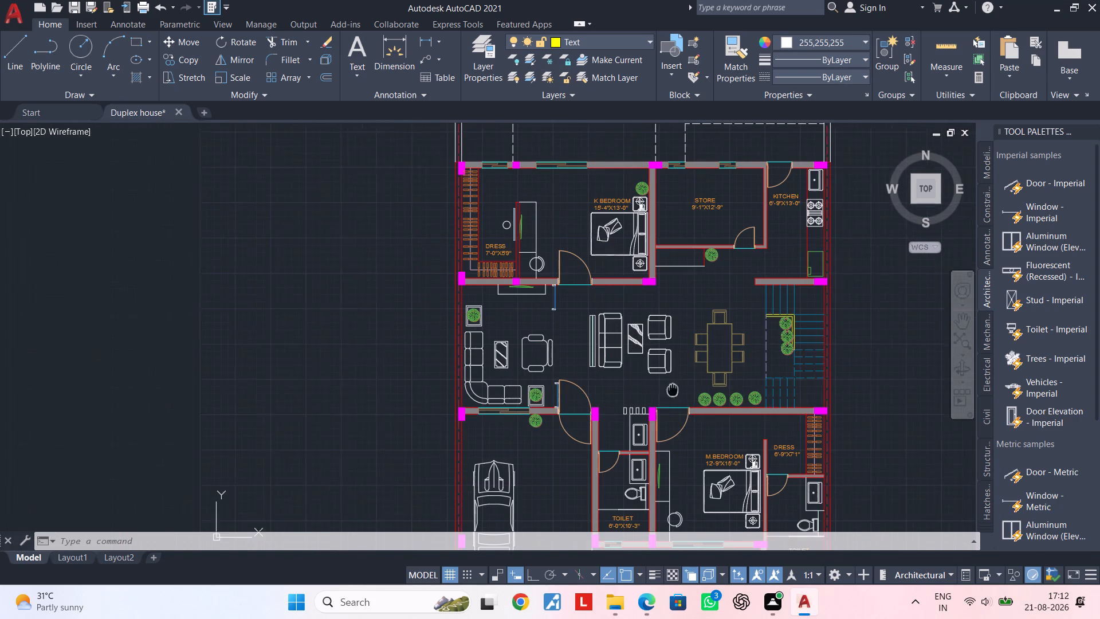
middle_click_drag(673, 389, 682, 389)
middle_click_drag(659, 375, 601, 362)
middle_click_drag(596, 381, 543, 364)
scroll(617, 434, "up", 1)
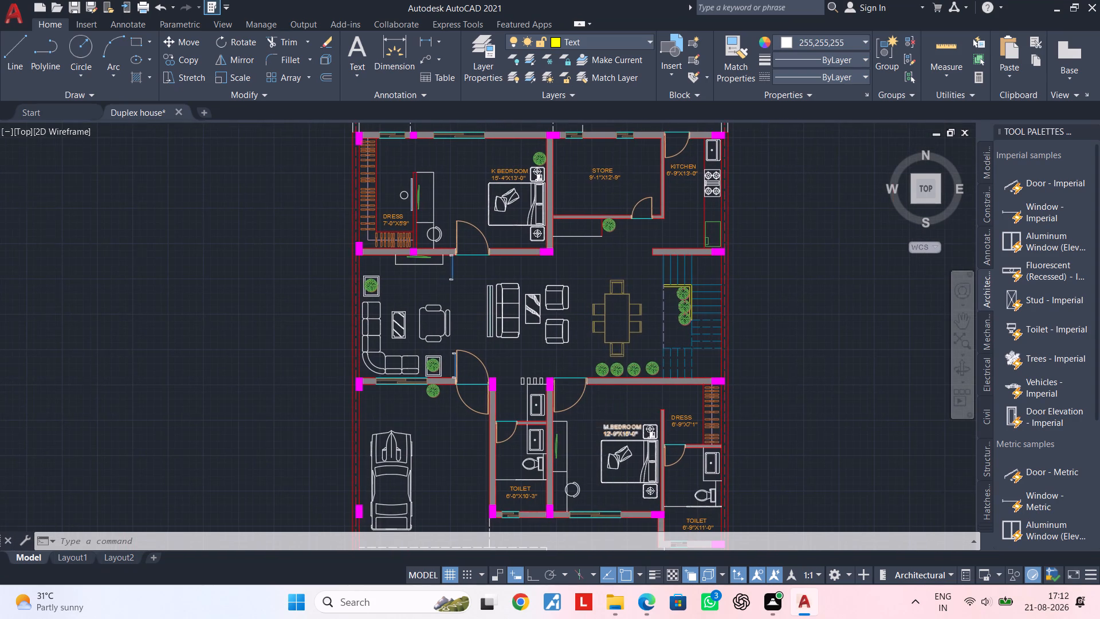
scroll(617, 434, "up", 1)
left_click(617, 430)
key("c")
key("o")
key("space")
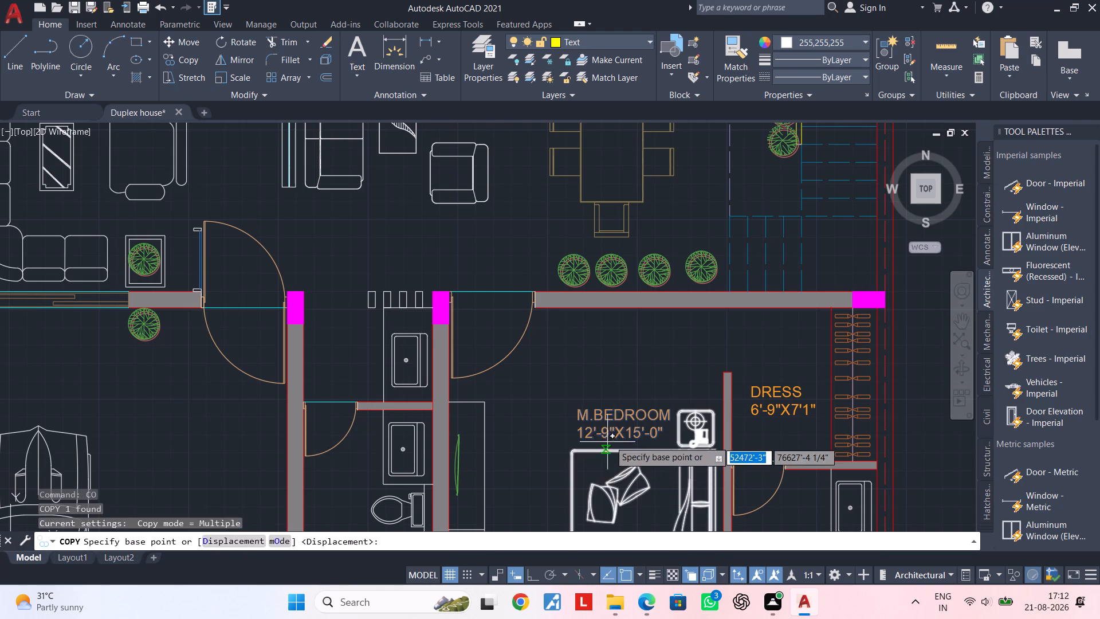
left_click(618, 434)
scroll(467, 335, "down", 1)
middle_click_drag(467, 335, 576, 444)
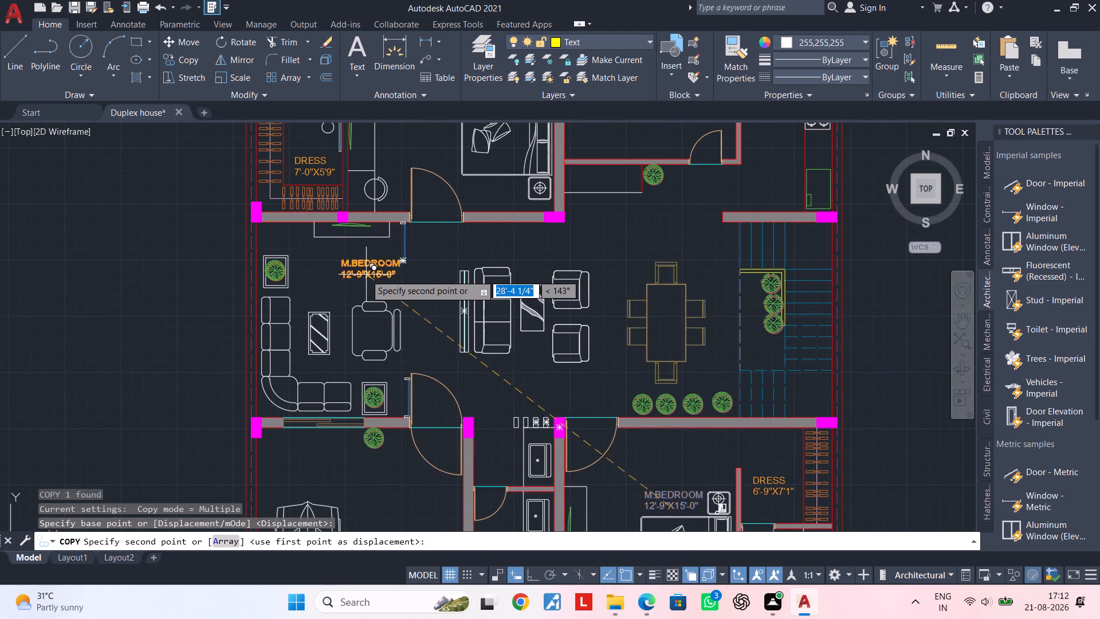
scroll(366, 275, "up", 1)
middle_click_drag(352, 275, 395, 312)
scroll(356, 308, "up", 1)
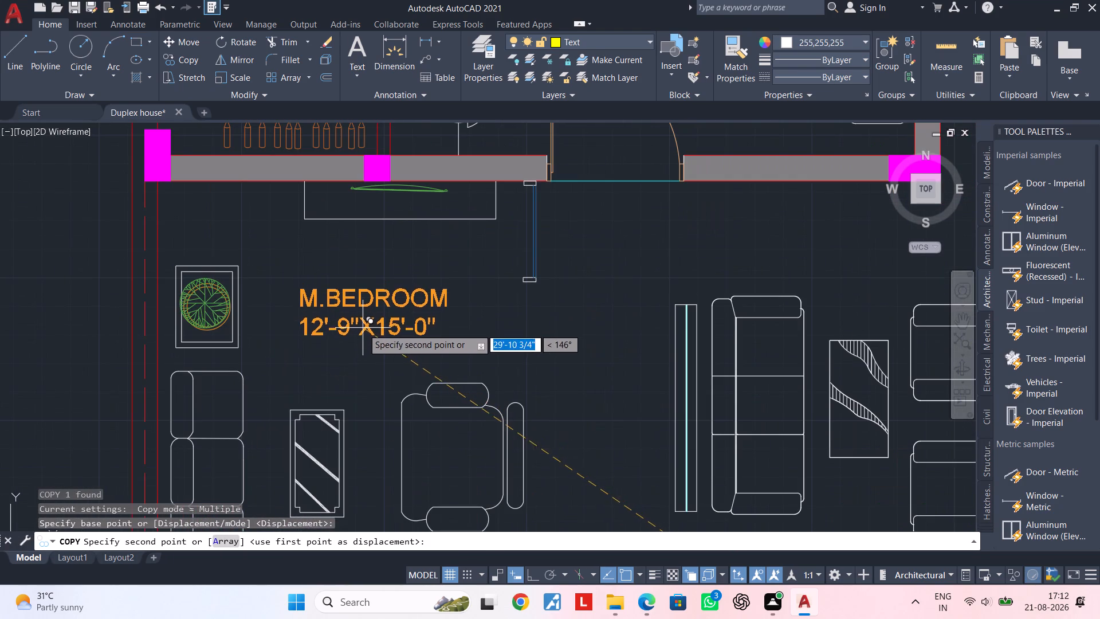
left_click(362, 330)
key("Escape")
key("Escape")
Replace the text of the copied label in the living room with LIVING AREA and the size line 16'-0"X14'-6".
double_click(416, 332)
left_click(444, 331)
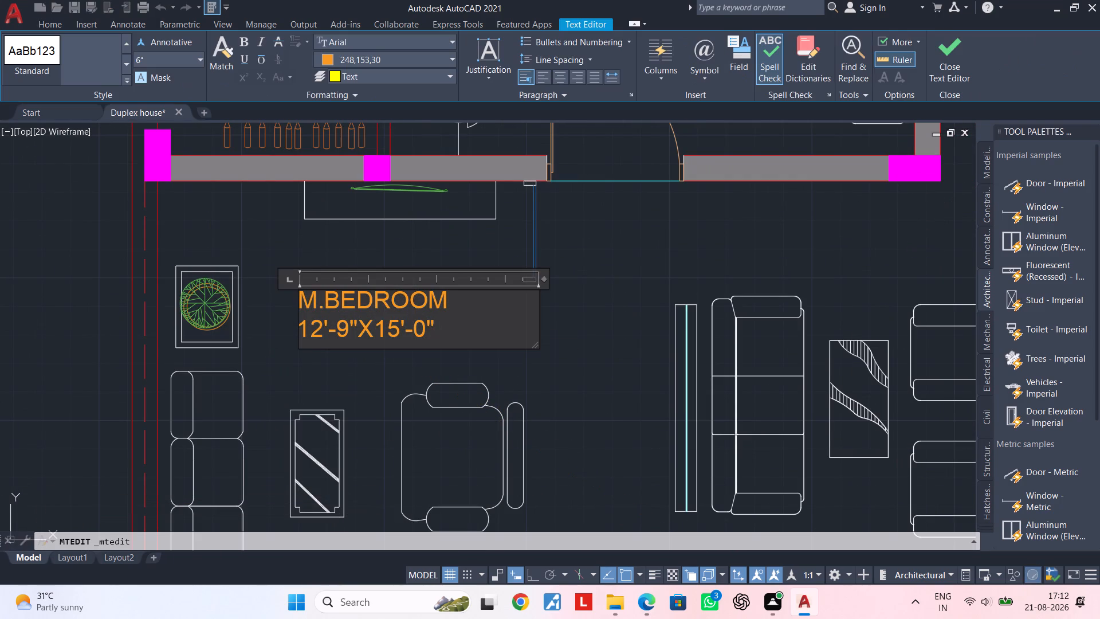
key("BackSpace")
key("BackSpace")
key("BackSpace")
key("BackSpace")
key("BackSpace")
key("BackSpace")
key("BackSpace")
key("BackSpace")
key("BackSpace")
key("BackSpace")
key("BackSpace")
key("BackSpace")
key("BackSpace")
key("BackSpace")
key("BackSpace")
key("BackSpace")
key("BackSpace")
key("BackSpace")
key("BackSpace")
key("BackSpace")
key("BackSpace")
key("BackSpace")
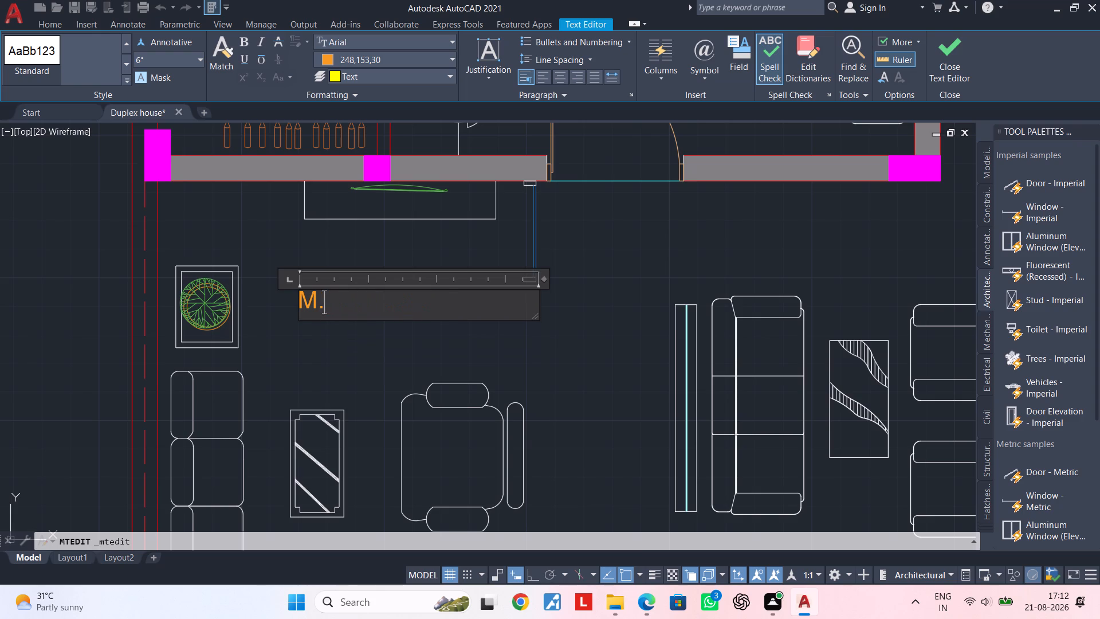
key("BackSpace")
key("BackSpace")
key("BackSpace")
type("LIVING")
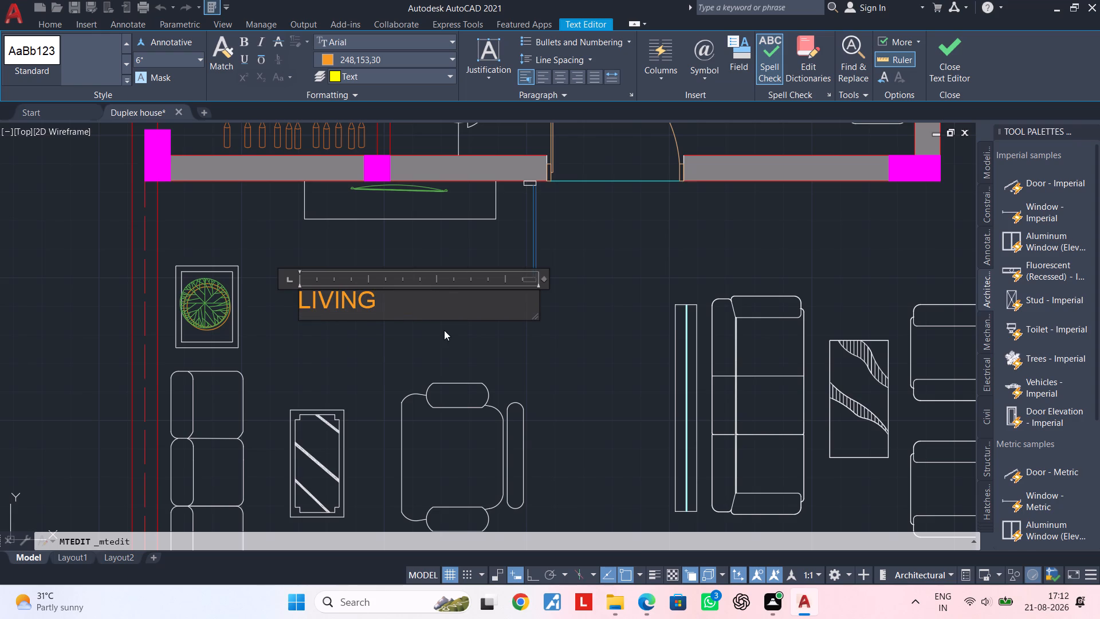
key("space")
type("AREA")
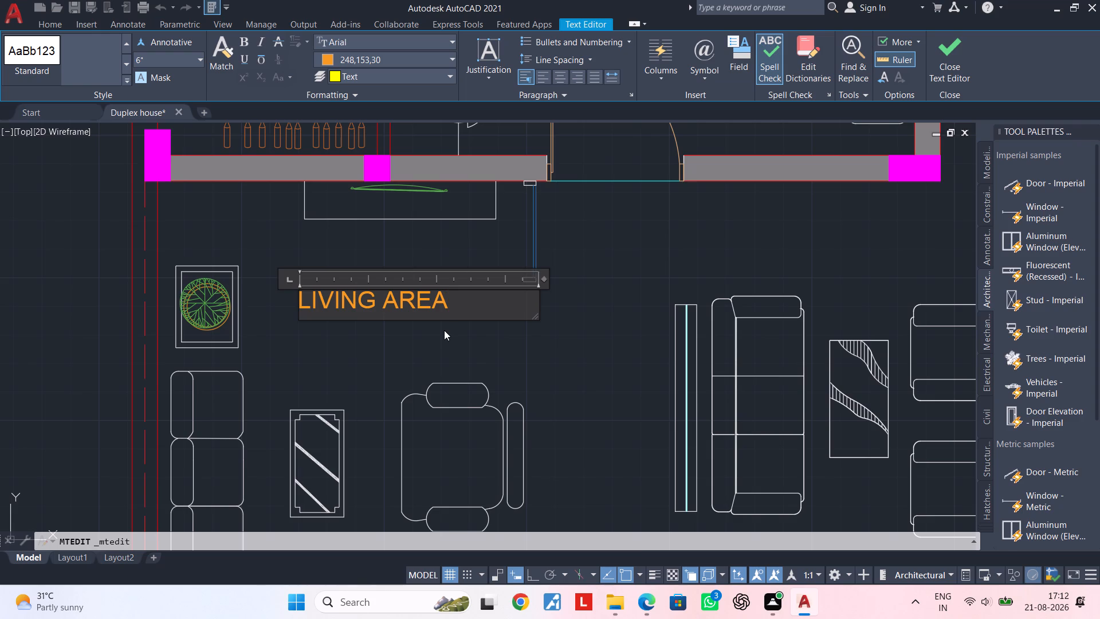
key("Return")
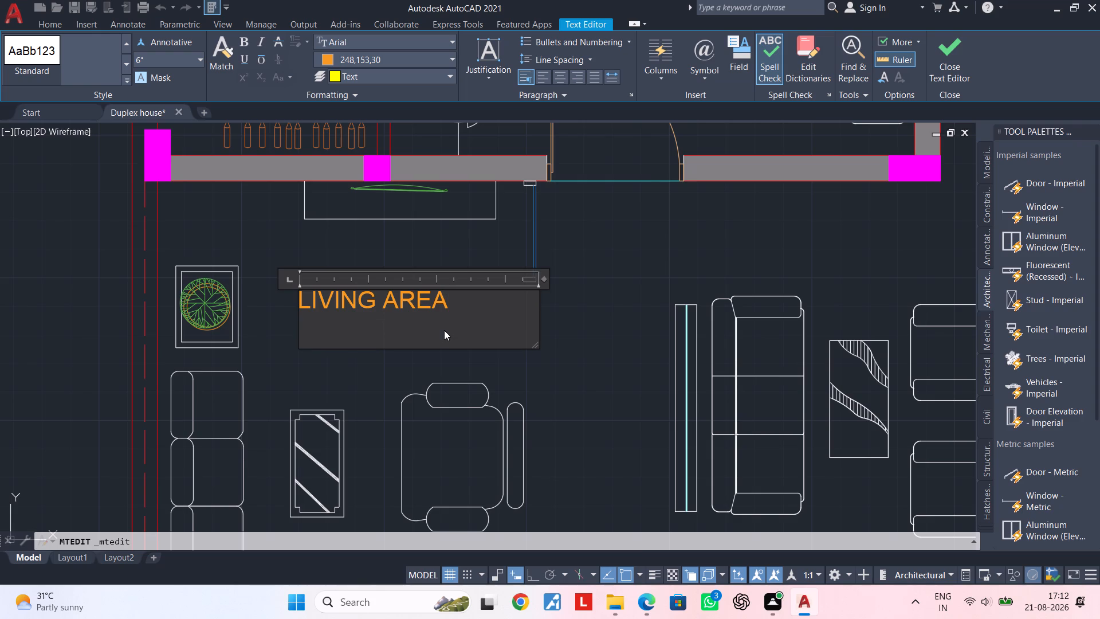
type("16'")
key("minus")
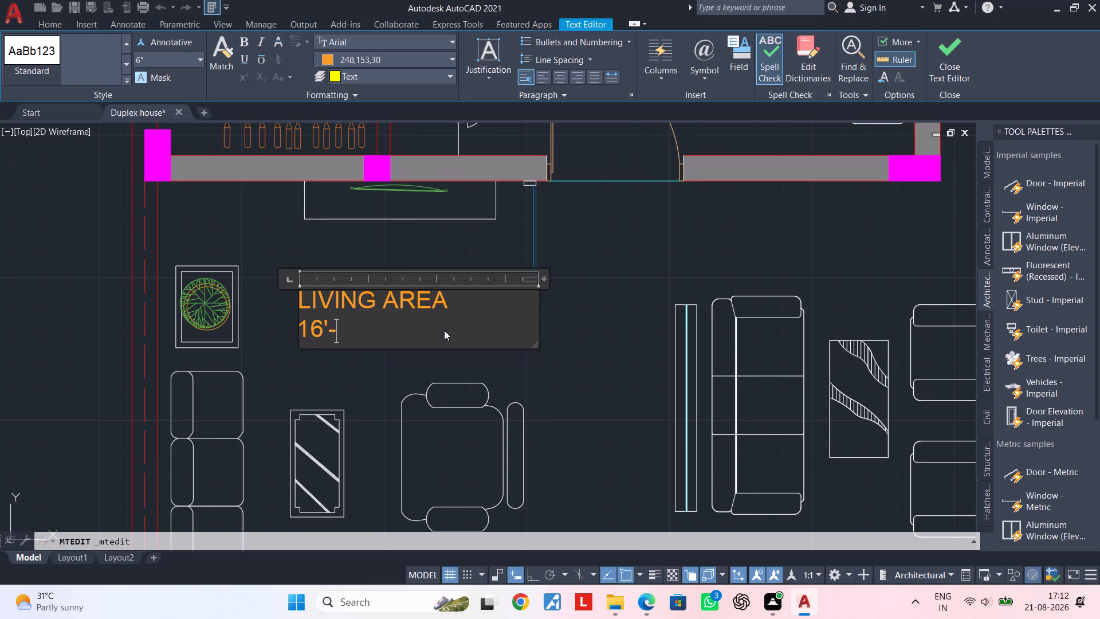
type("0\"")
key("x")
type("14'-")
type("6\"")
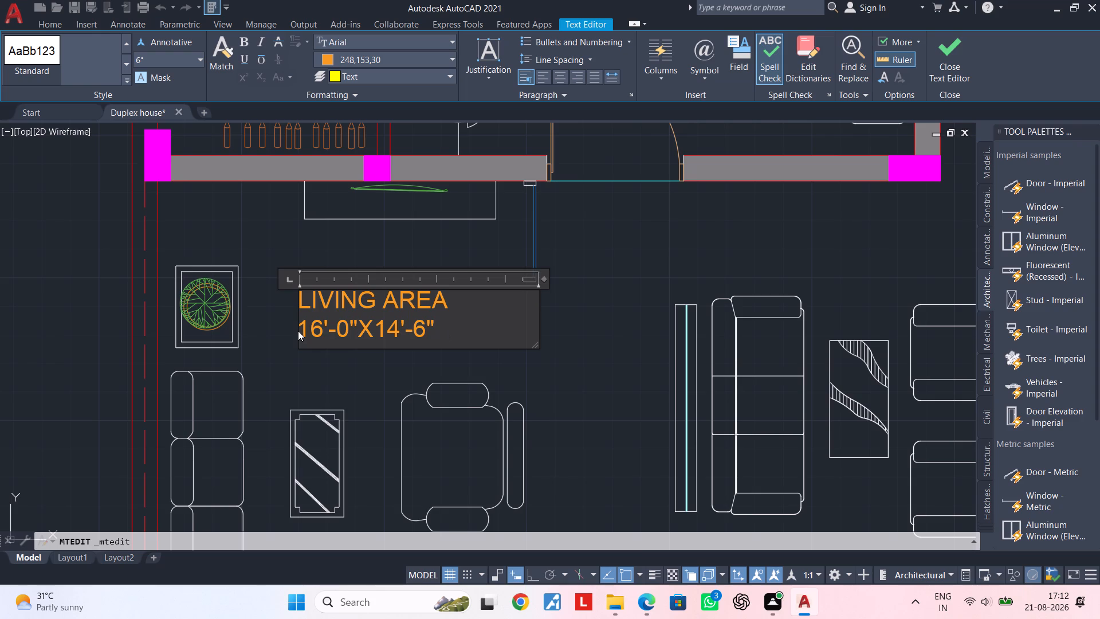
Indent the LIVING AREA name by two spaces and its size line by three spaces, and finish editing the label.
left_click(301, 331)
key("space")
key("space")
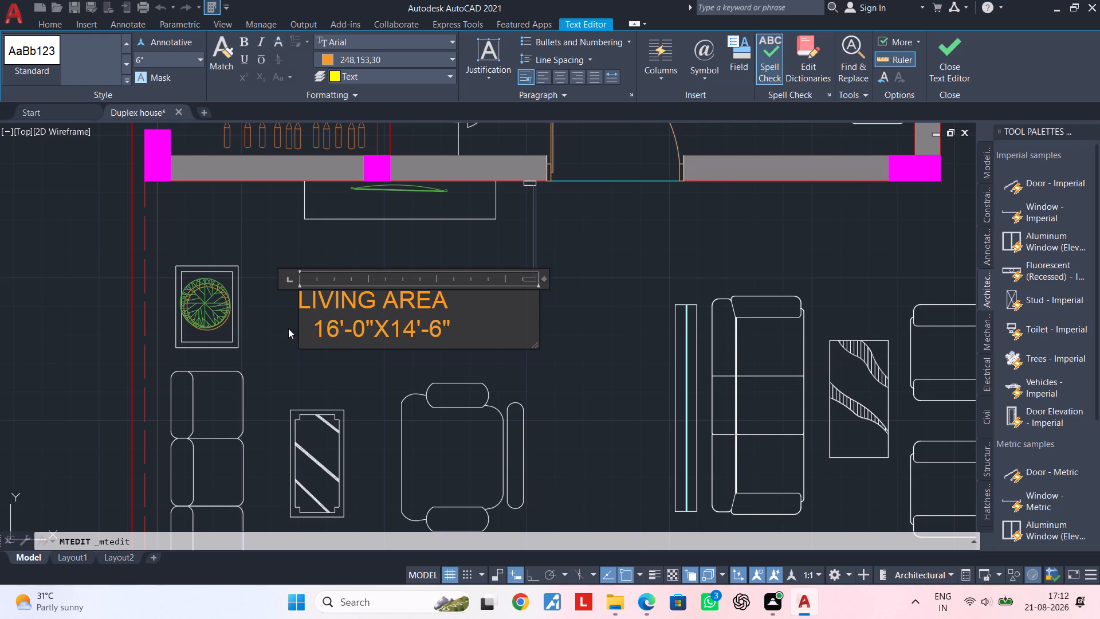
left_click(299, 299)
key("space")
key("space")
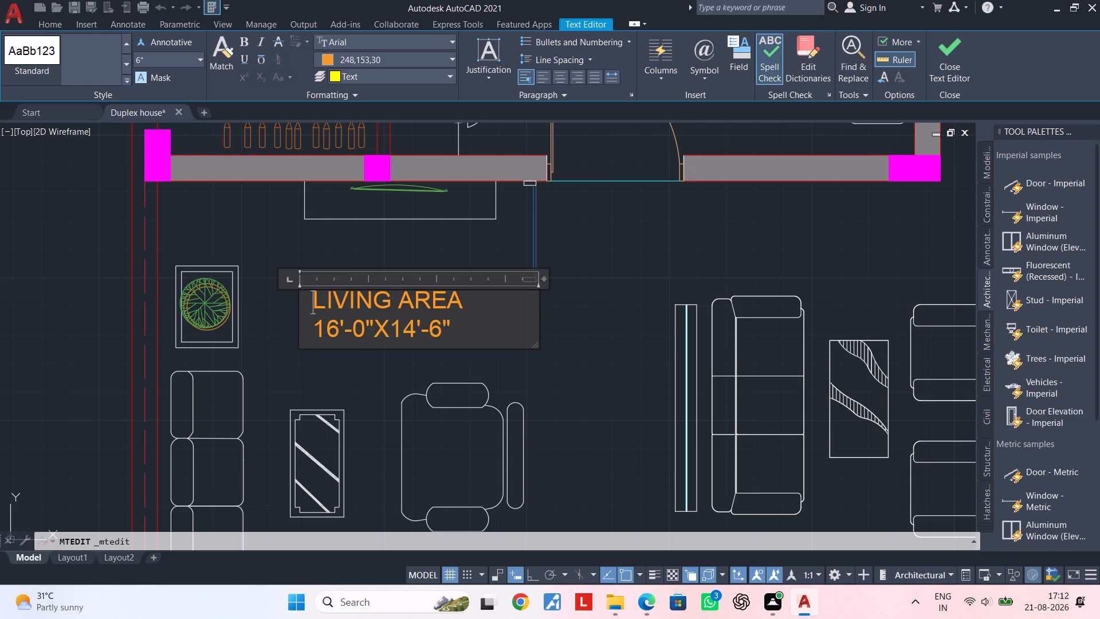
left_click(316, 330)
key("space")
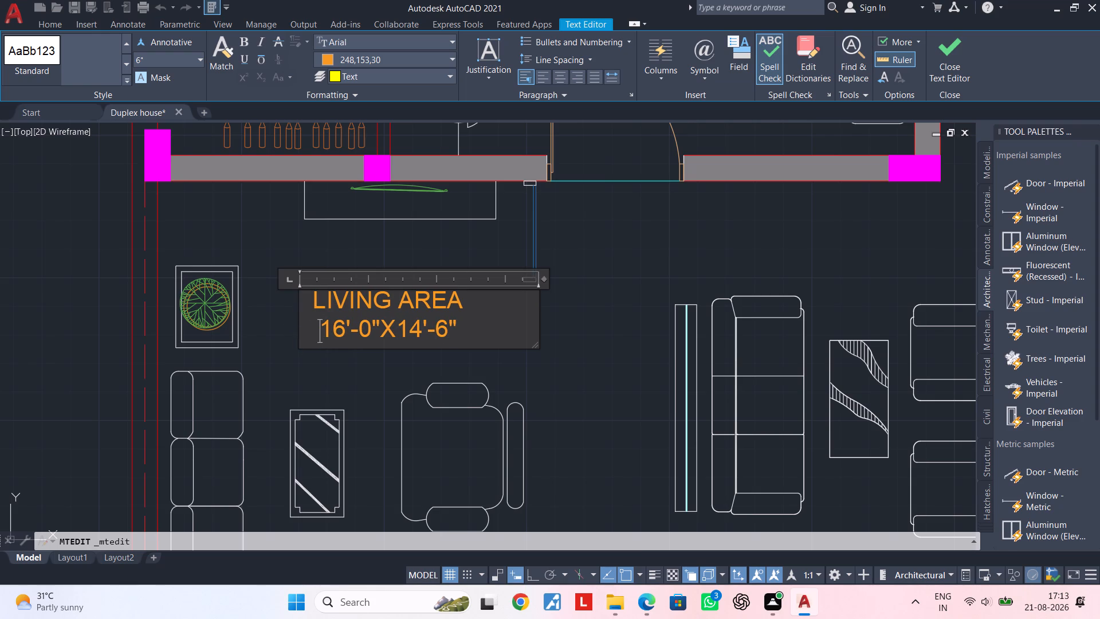
left_click(576, 366)
Copy the LIVING AREA label into the central hall, in the space between the upper armchair and the dining table.
scroll(576, 368, "down", 2)
middle_click_drag(579, 370, 400, 349)
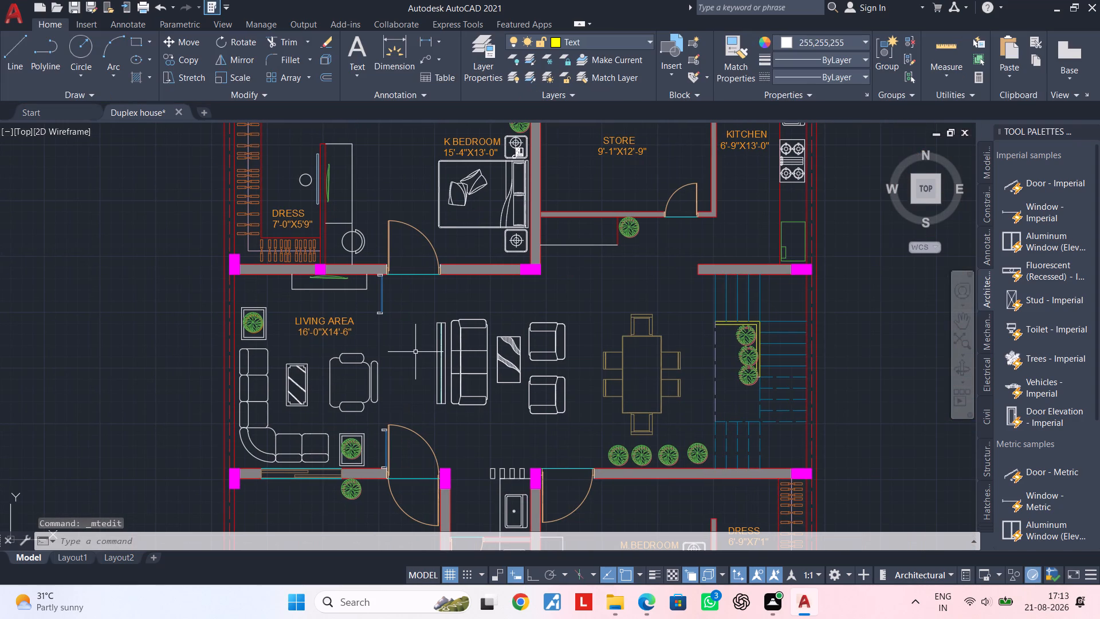
key("Escape")
key("Escape")
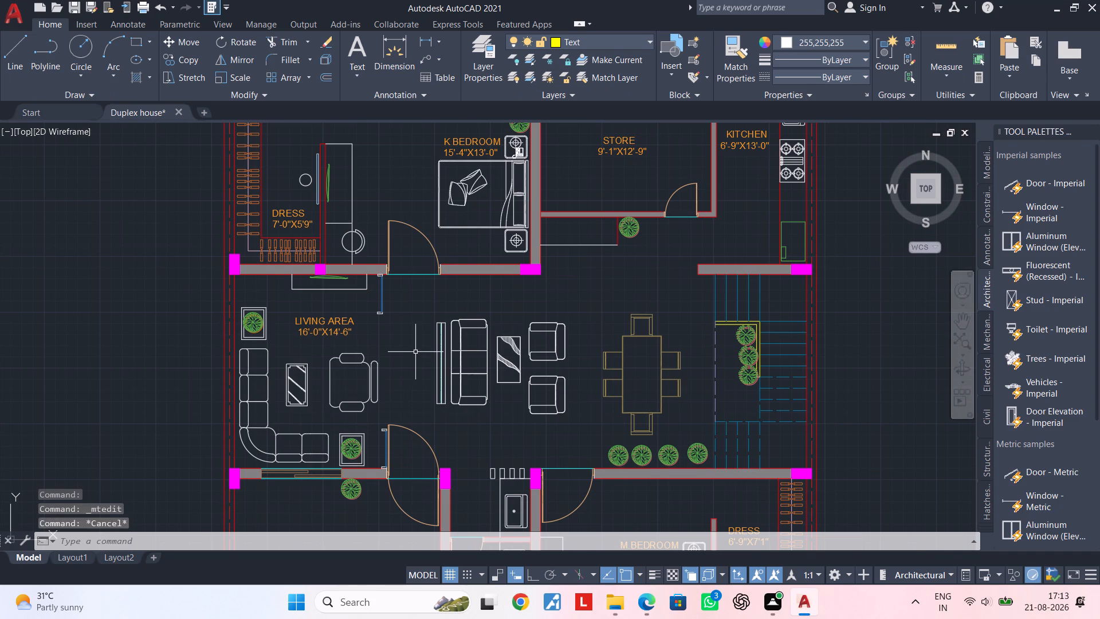
key("Escape")
key("Escape")
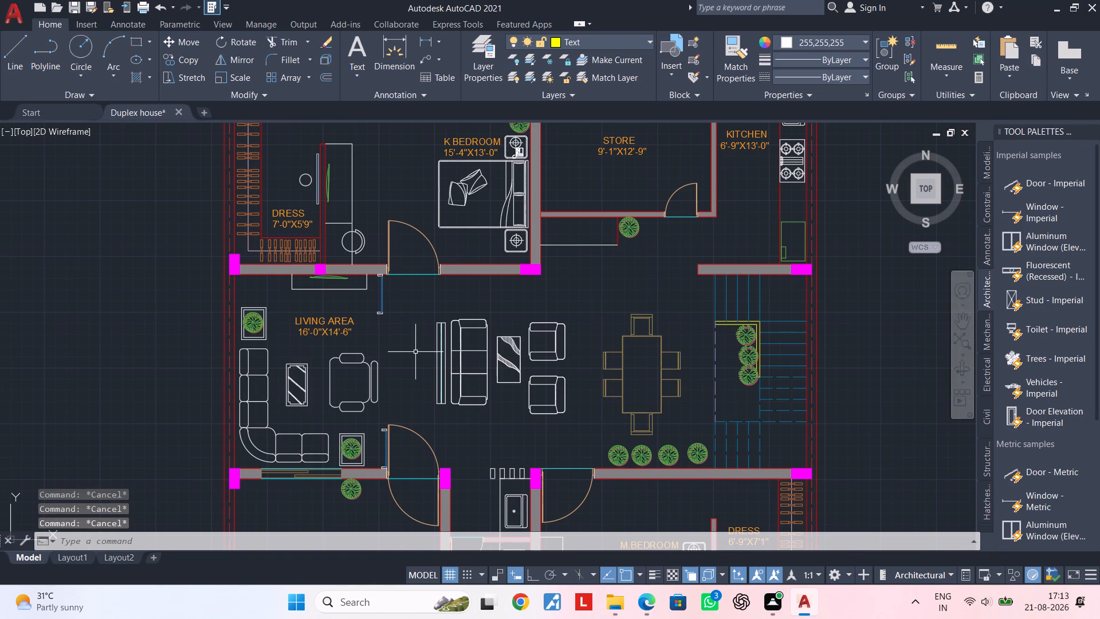
key("Escape")
key("Escape")
middle_click_drag(544, 390, 461, 388)
left_click(252, 319)
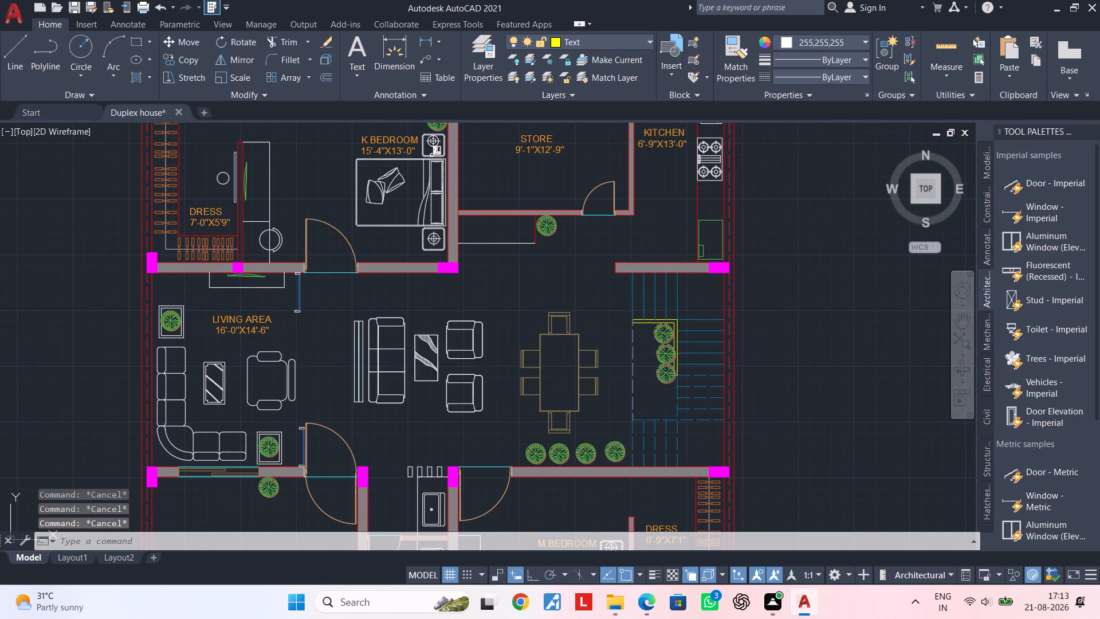
key("c")
key("o")
key("space")
left_click_drag(248, 328, 262, 332)
scroll(485, 343, "up", 3)
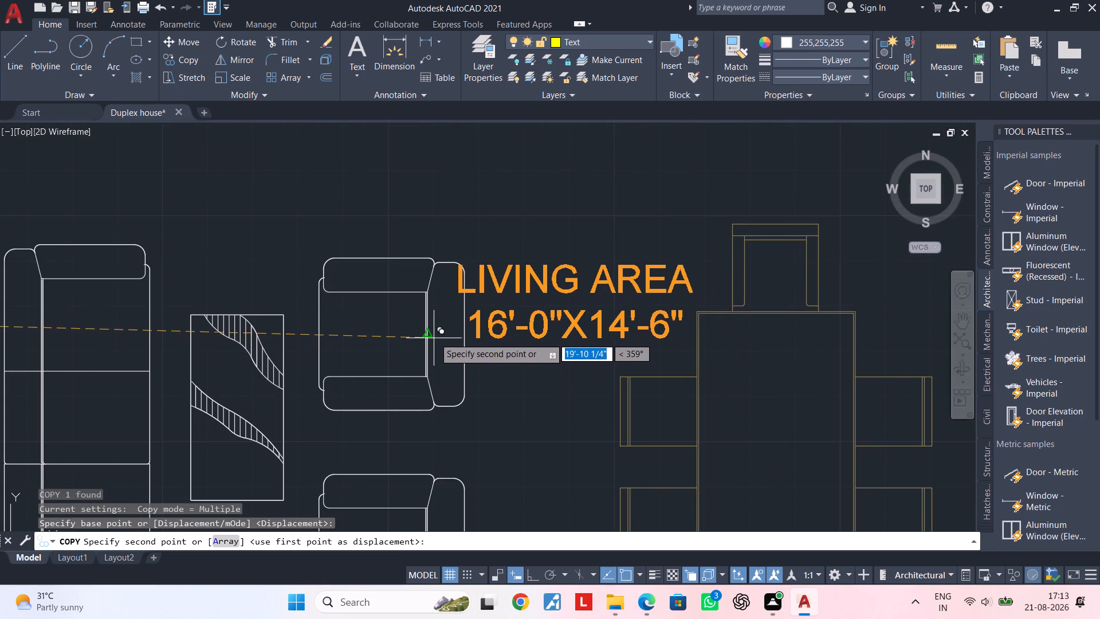
left_click(443, 335)
key("Escape")
key("Escape")
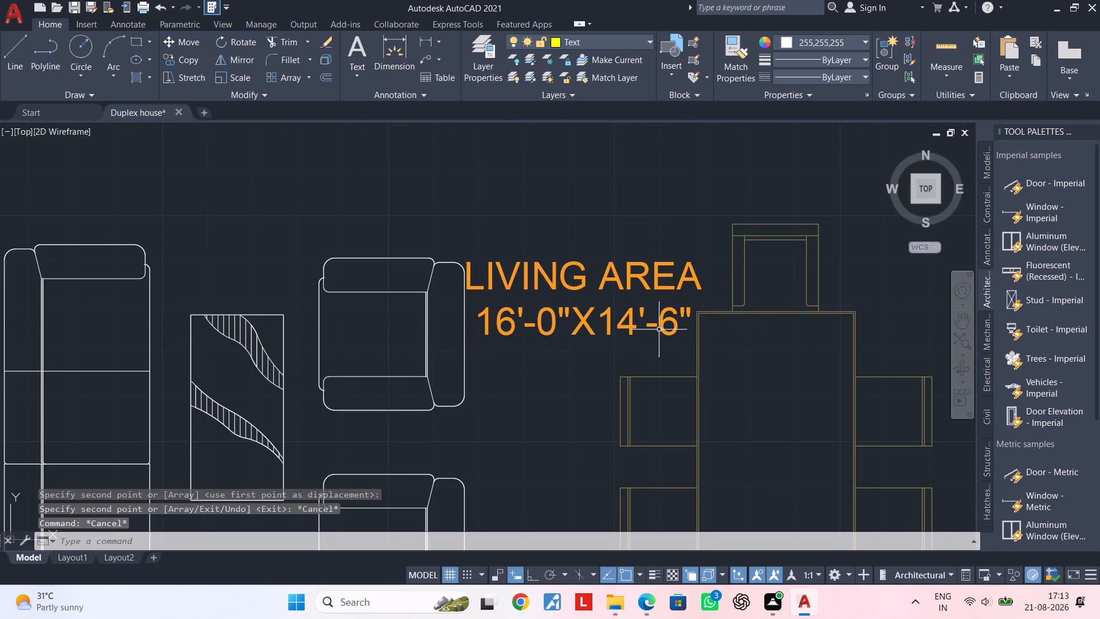
Replace the text of the copied label near the dining table with an indented LOBBY and the size line 20'-0"X14'-6".
left_click(683, 320)
double_click(674, 324)
left_click(699, 320)
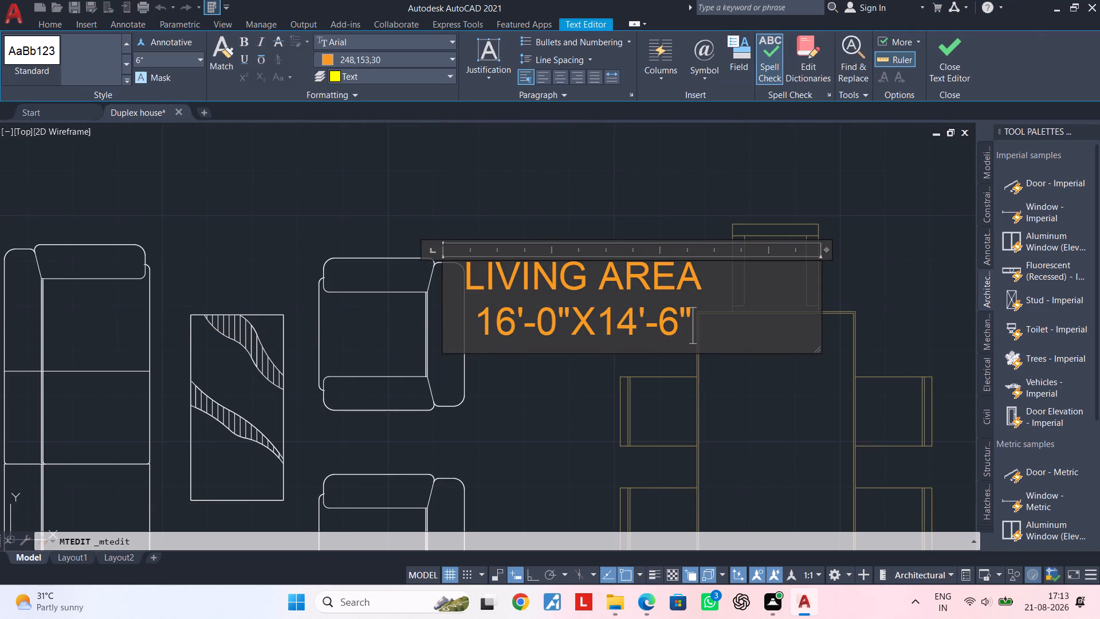
key("BackSpace")
key("BackSpace")
key("BackSpace")
key("BackSpace")
key("BackSpace")
key("BackSpace")
key("BackSpace")
key("BackSpace")
key("BackSpace")
key("BackSpace")
key("BackSpace")
key("BackSpace")
key("BackSpace")
key("BackSpace")
key("BackSpace")
key("BackSpace")
key("BackSpace")
key("BackSpace")
key("BackSpace")
key("BackSpace")
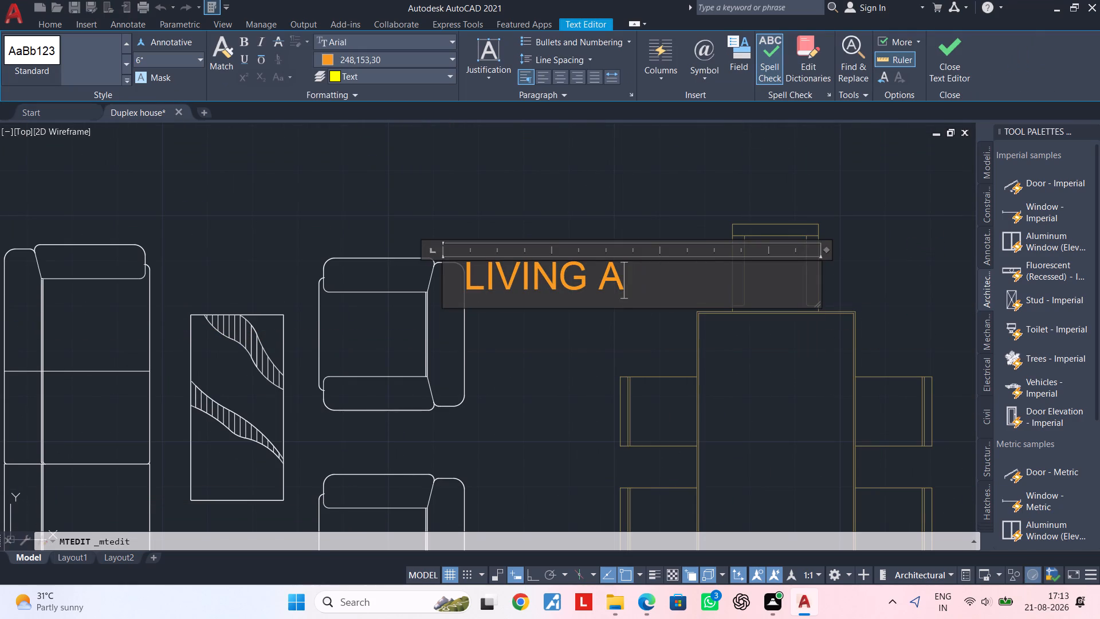
key("BackSpace")
key("BackSpace")
key("BackSpace")
key("BackSpace")
key("BackSpace")
key("BackSpace")
key("BackSpace")
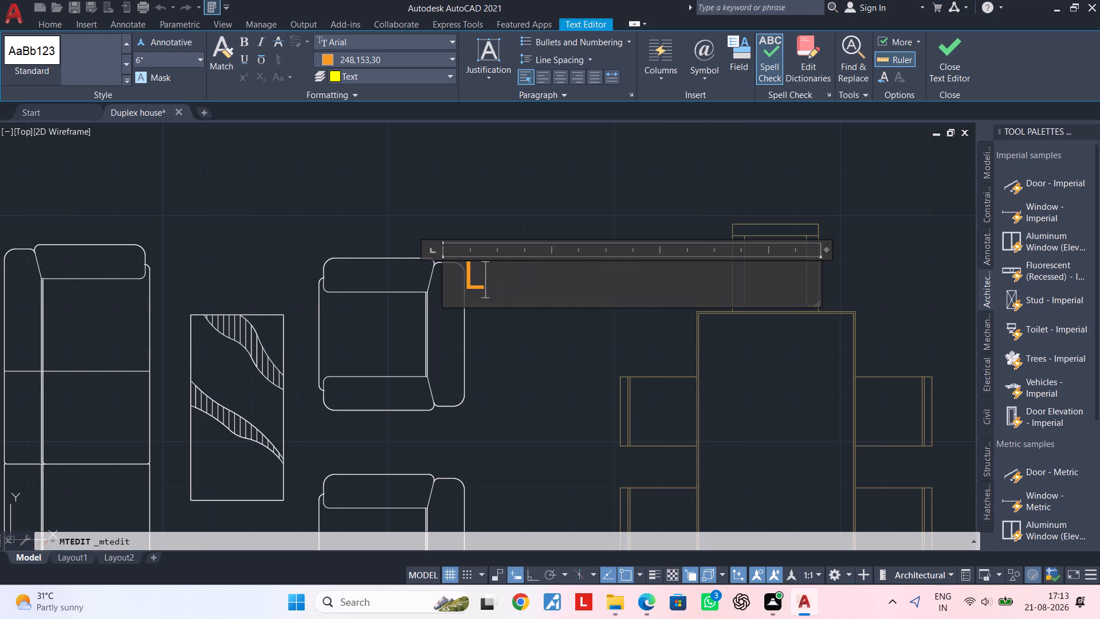
key("BackSpace")
key("space")
key("space")
key("space")
key("space")
key("l")
type("OBB")
key("y")
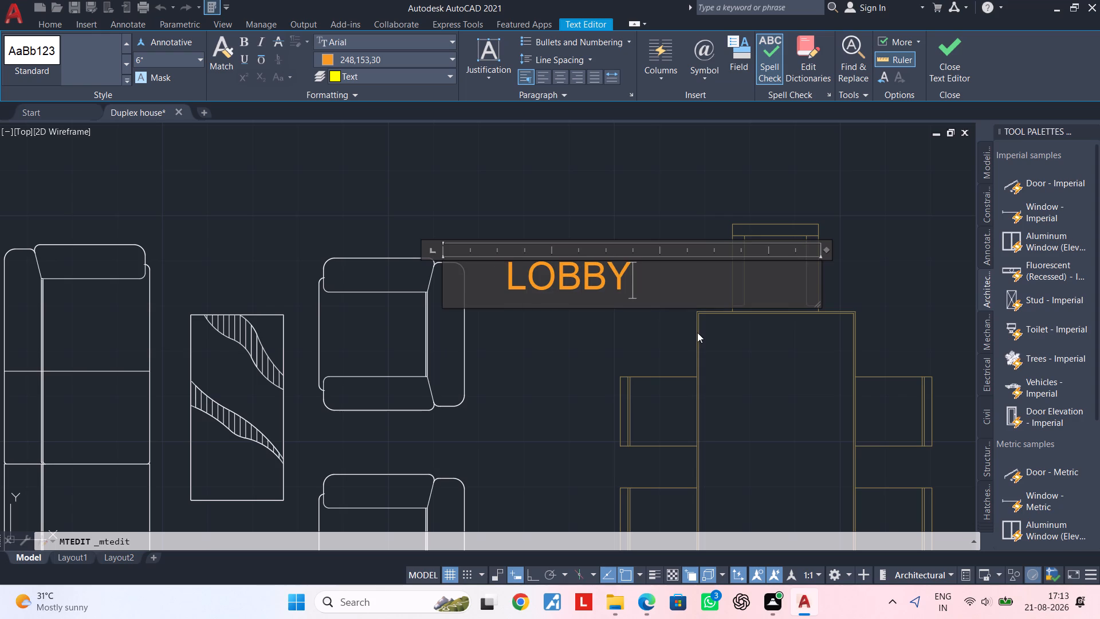
key("Return")
key("space")
key("space")
key("space")
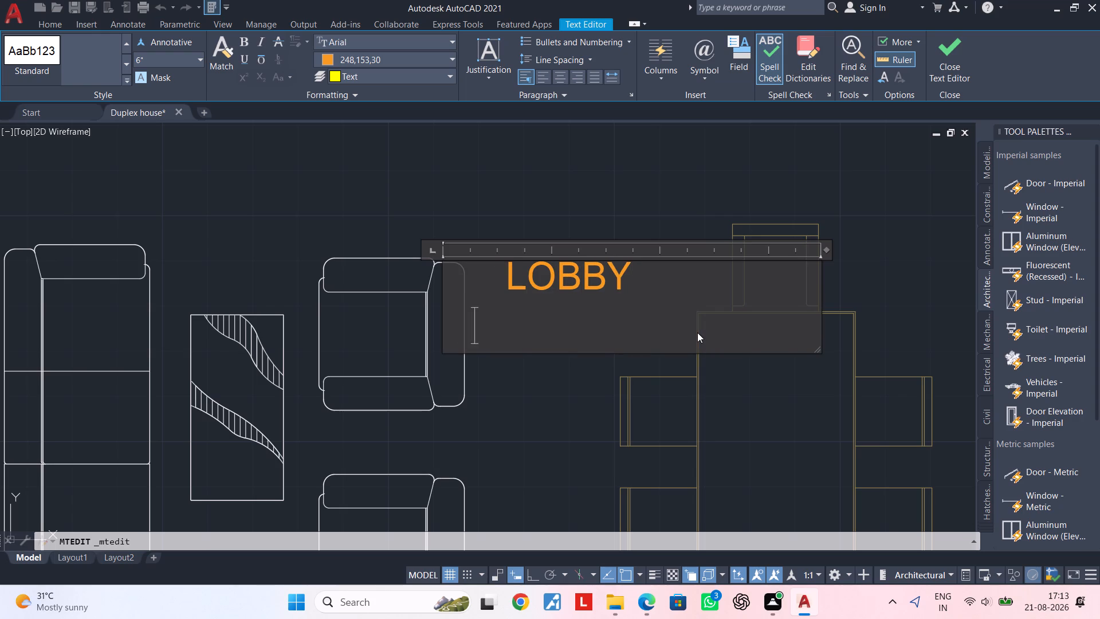
key("space")
key("space")
type("20'")
key("minus")
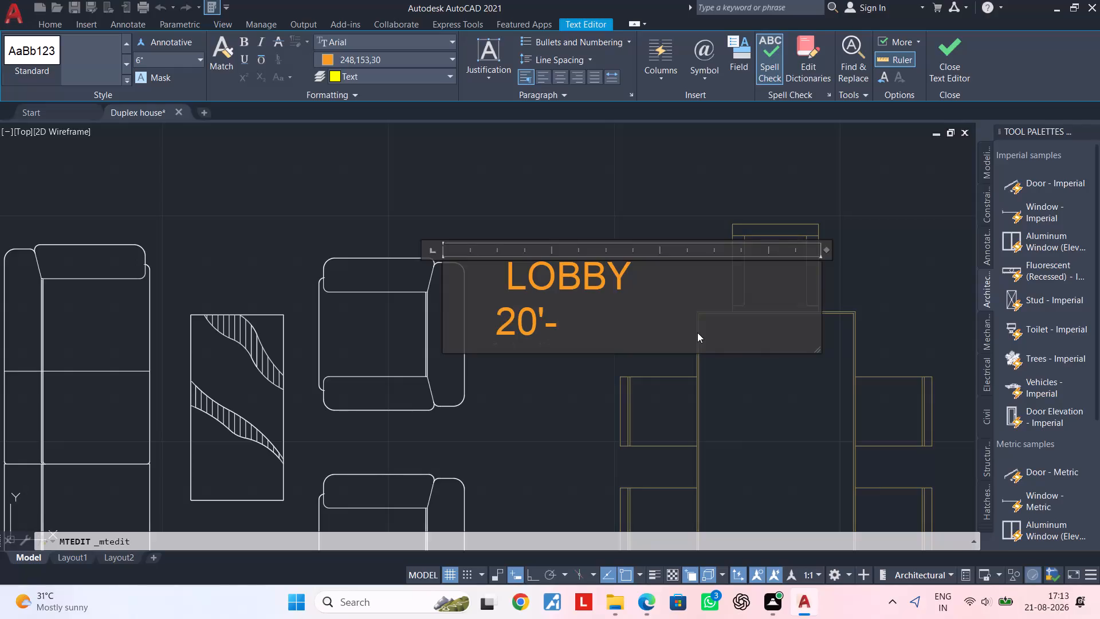
type("0\"X")
type("14")
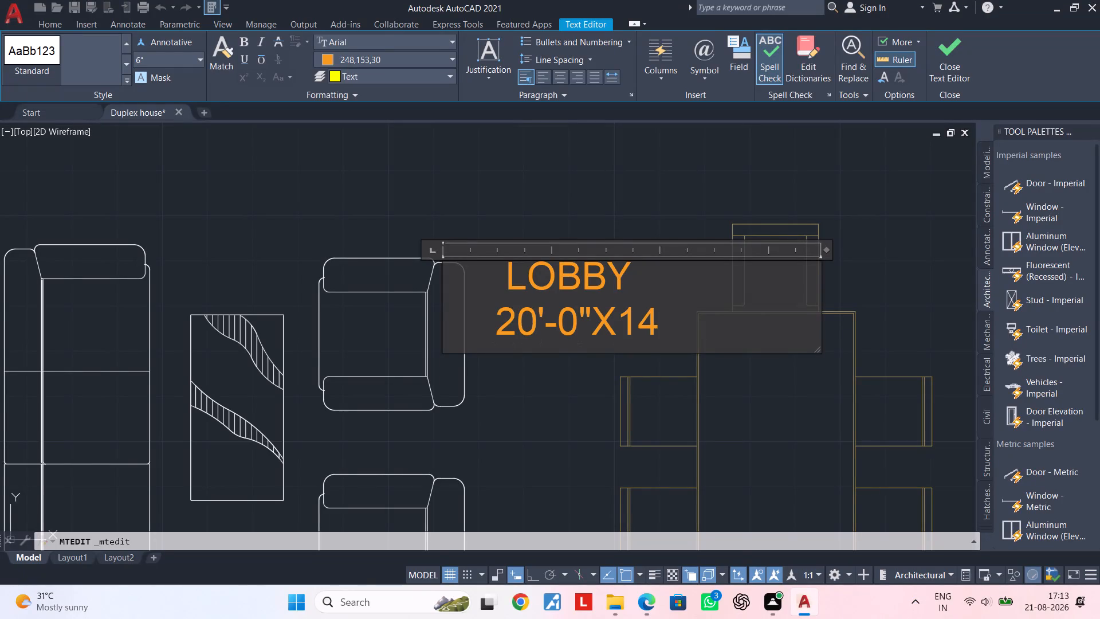
key("apostrophe")
type("-6")
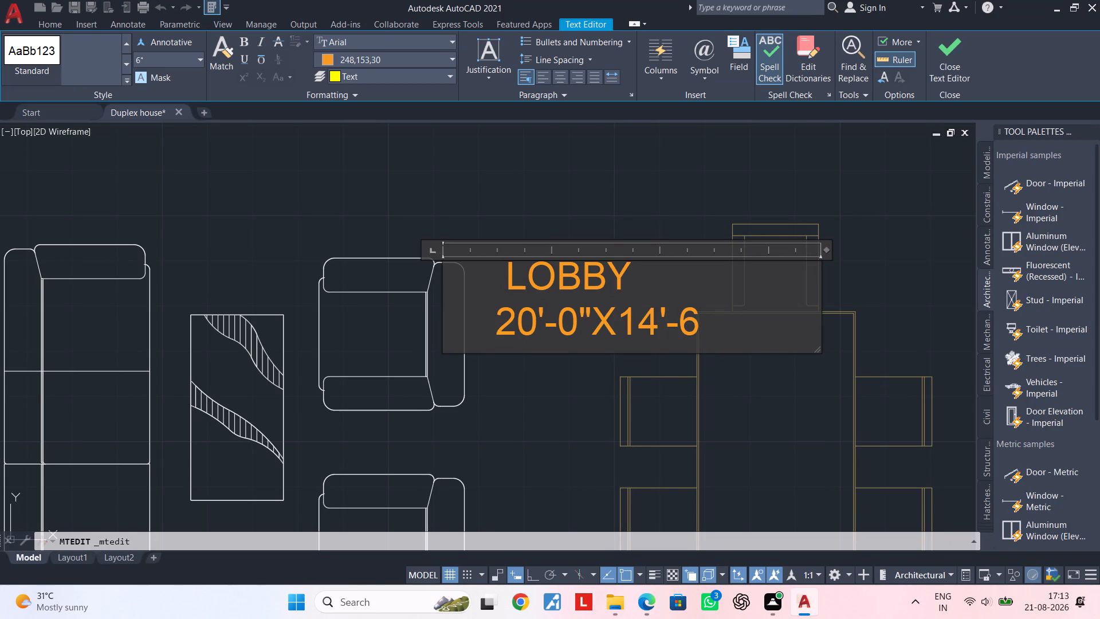
key("shift+quotedbl")
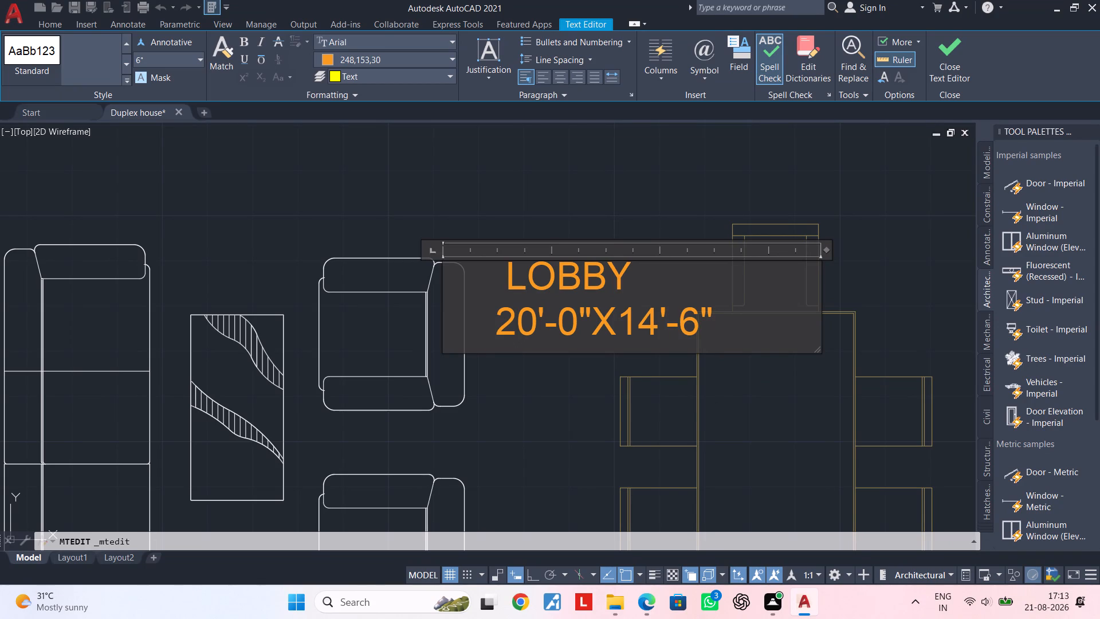
Remove three leading spaces from the size line of the LOBBY label and finish editing it.
left_click(492, 332)
key("BackSpace")
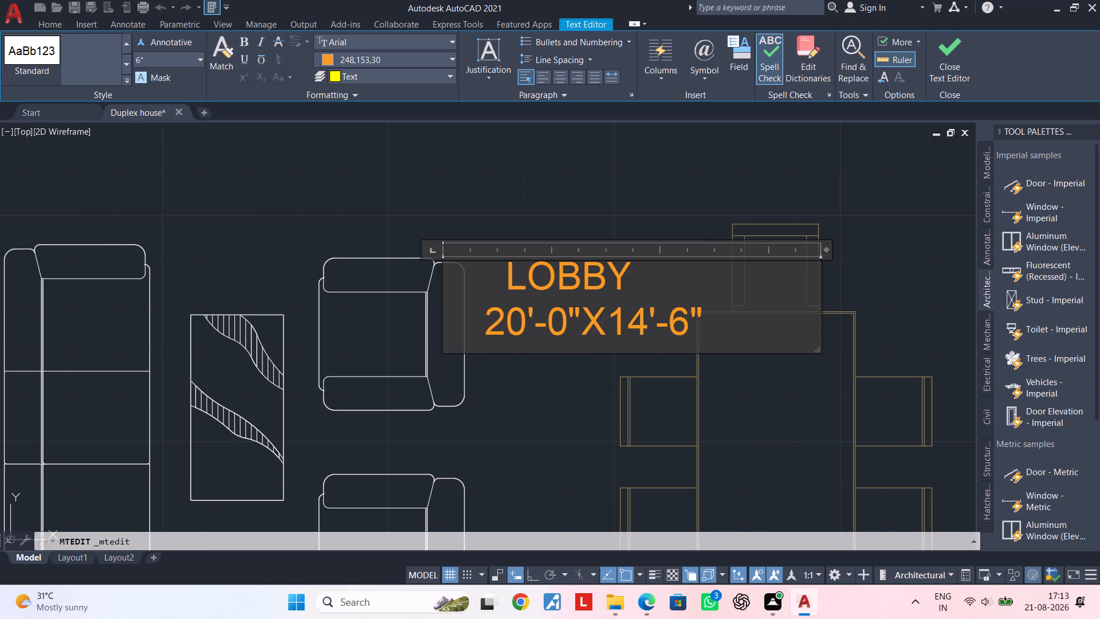
key("BackSpace")
key("BackSpace")
left_click(543, 388)
scroll(552, 401, "down", 2)
middle_click_drag(555, 409, 553, 408)
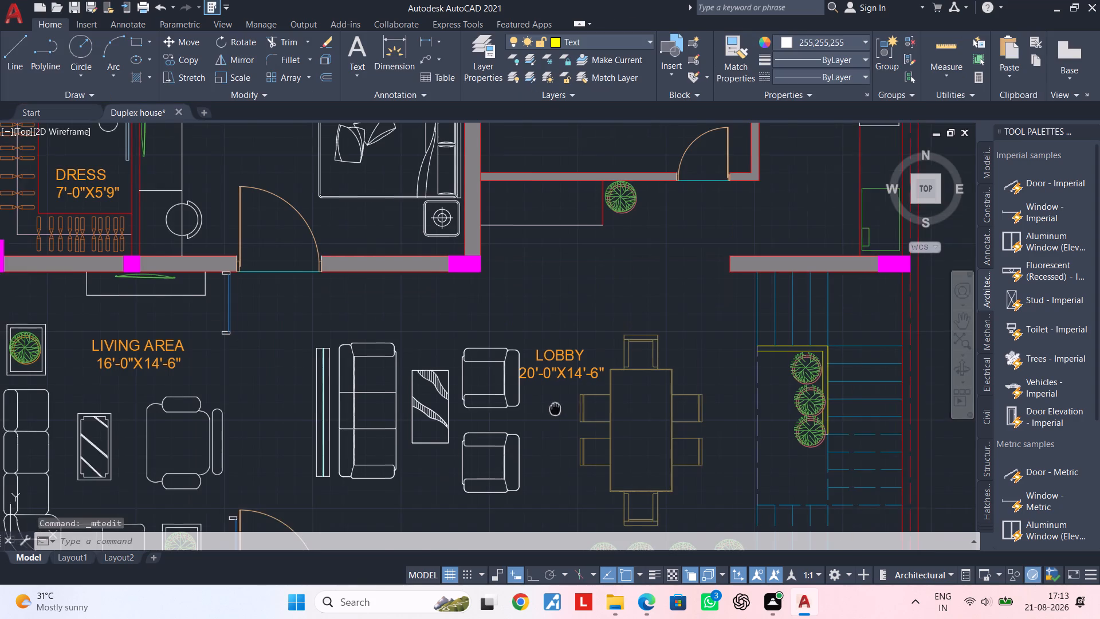
middle_click_drag(553, 408, 533, 406)
middle_click_drag(551, 406, 572, 420)
key("Escape")
key("Escape")
key("Escape")
Copy the DRESS label beside the wardrobe into the small recess below the STORE room, next to the plant.
middle_click_drag(567, 420, 598, 378)
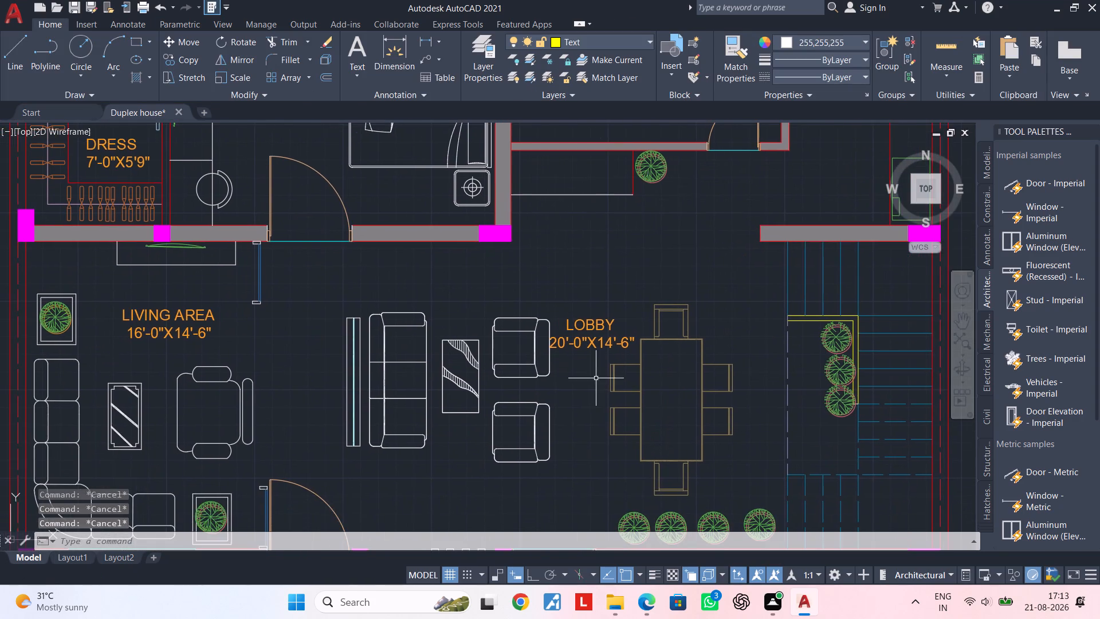
scroll(595, 378, "down", 1)
middle_click_drag(595, 378, 616, 377)
key("Escape")
key("Escape")
middle_click_drag(606, 371, 616, 428)
middle_click_drag(615, 389, 612, 403)
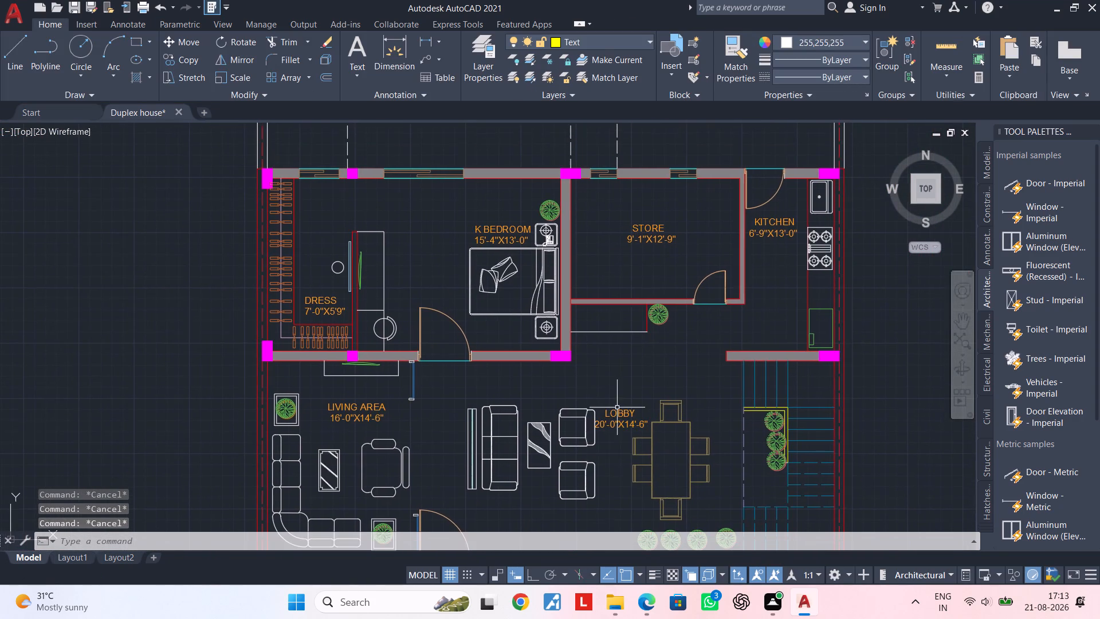
scroll(617, 408, "up", 1)
middle_click_drag(616, 403, 624, 395)
scroll(622, 391, "down", 1)
middle_click_drag(622, 391, 623, 421)
left_click(343, 319)
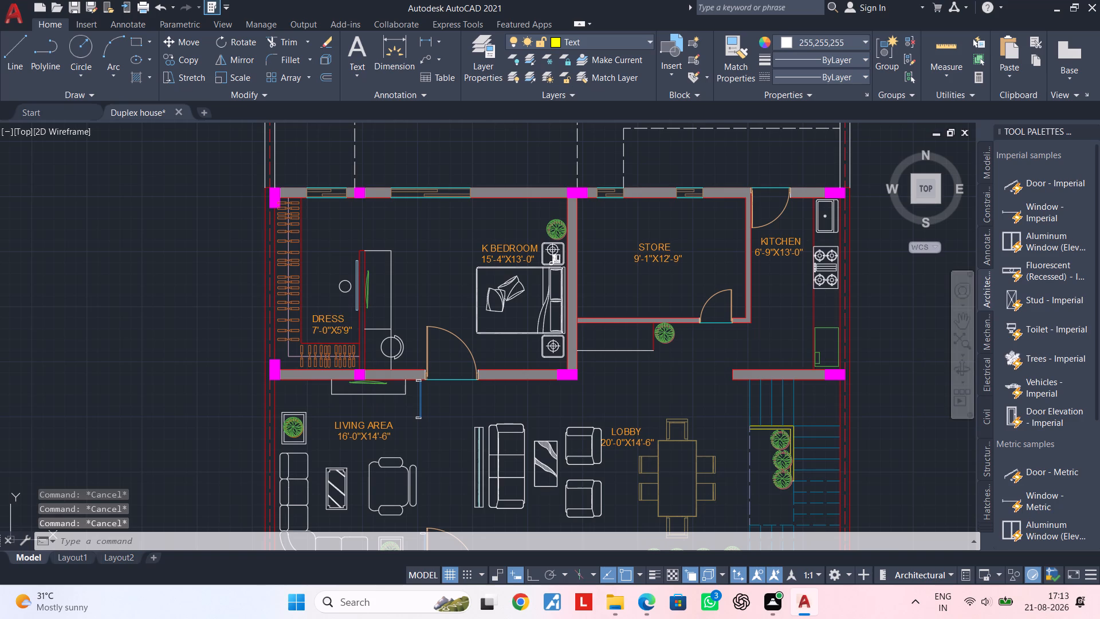
key("c")
key("o")
key("space")
left_click(341, 332)
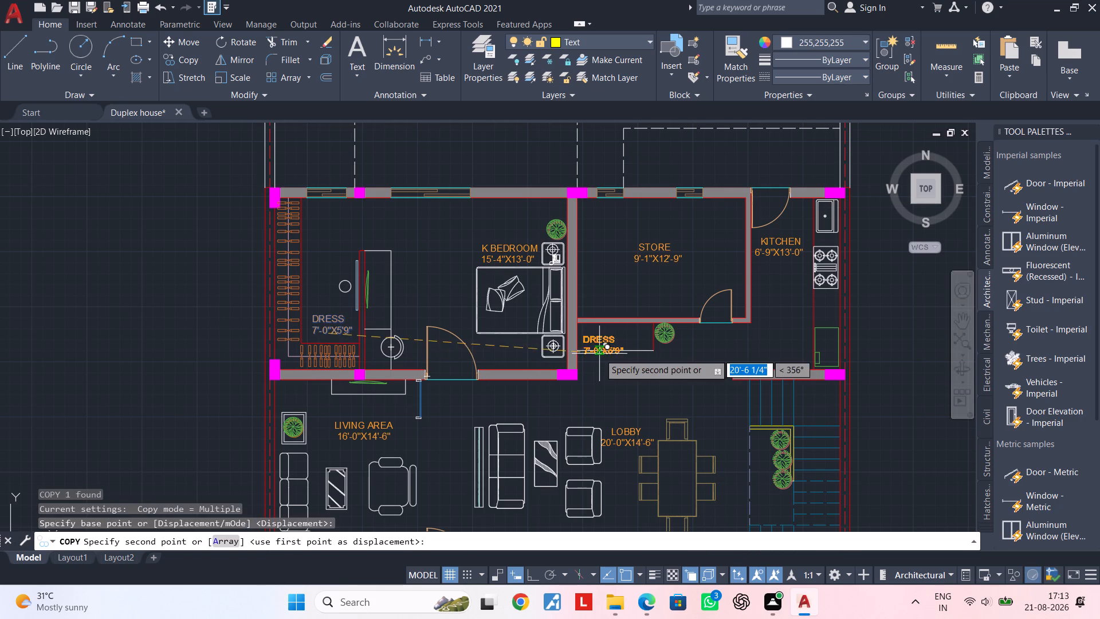
middle_click_drag(598, 354, 505, 355)
scroll(513, 346, "up", 2)
left_click(511, 351)
key("Escape")
key("Escape")
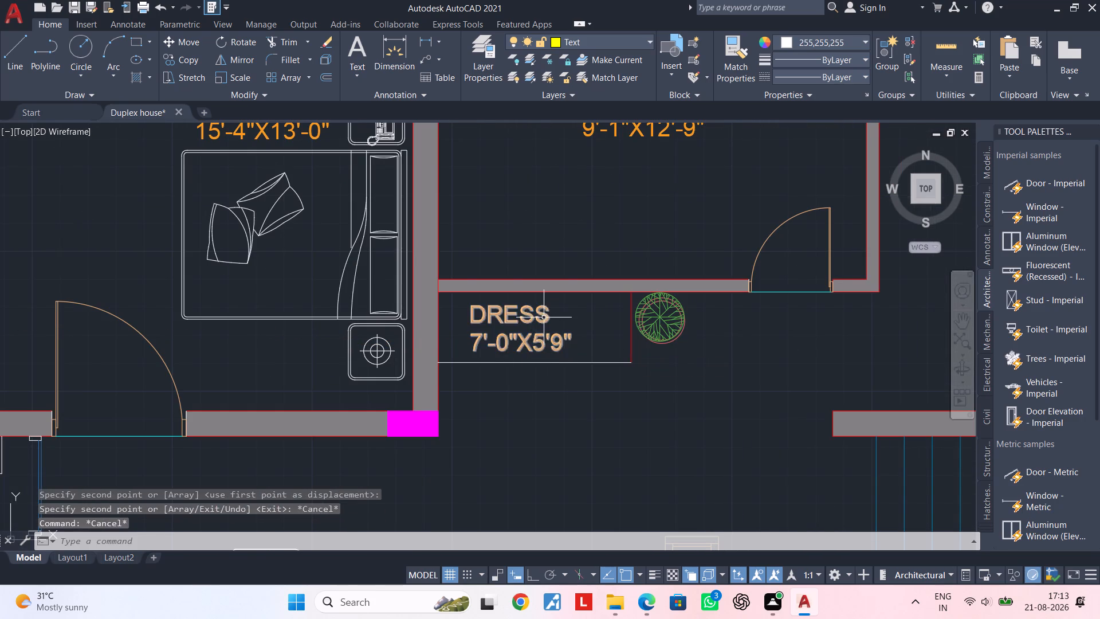
Change the room name in the label copied below the STORE room to POOJA.
double_click(544, 316)
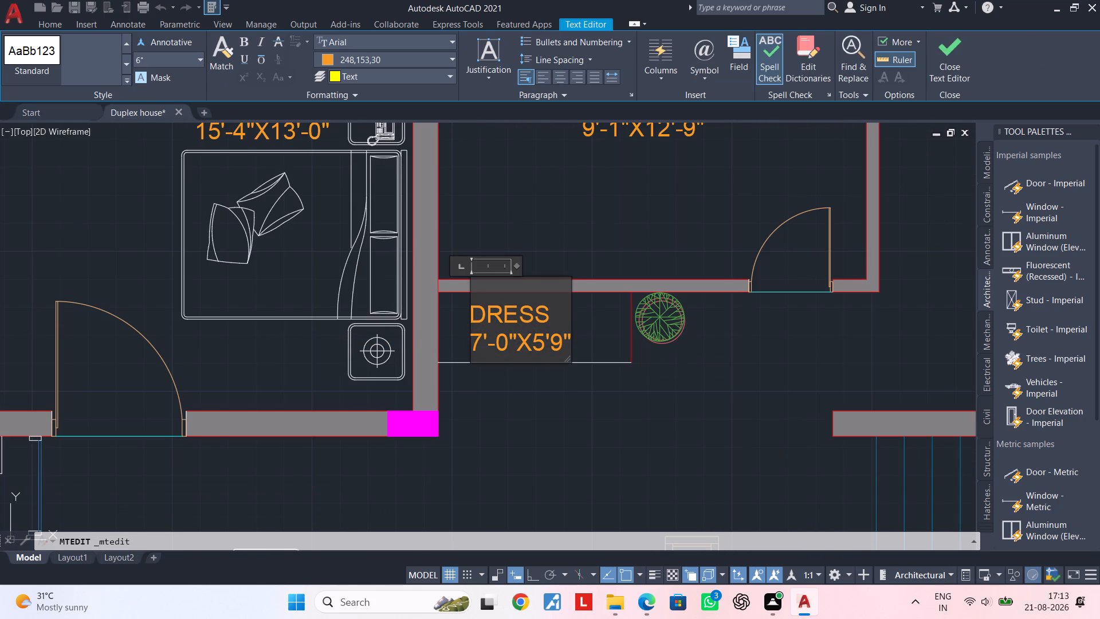
key("BackSpace")
key("BackSpace")
key("BackSpace")
key("BackSpace")
key("BackSpace")
type("POOJA")
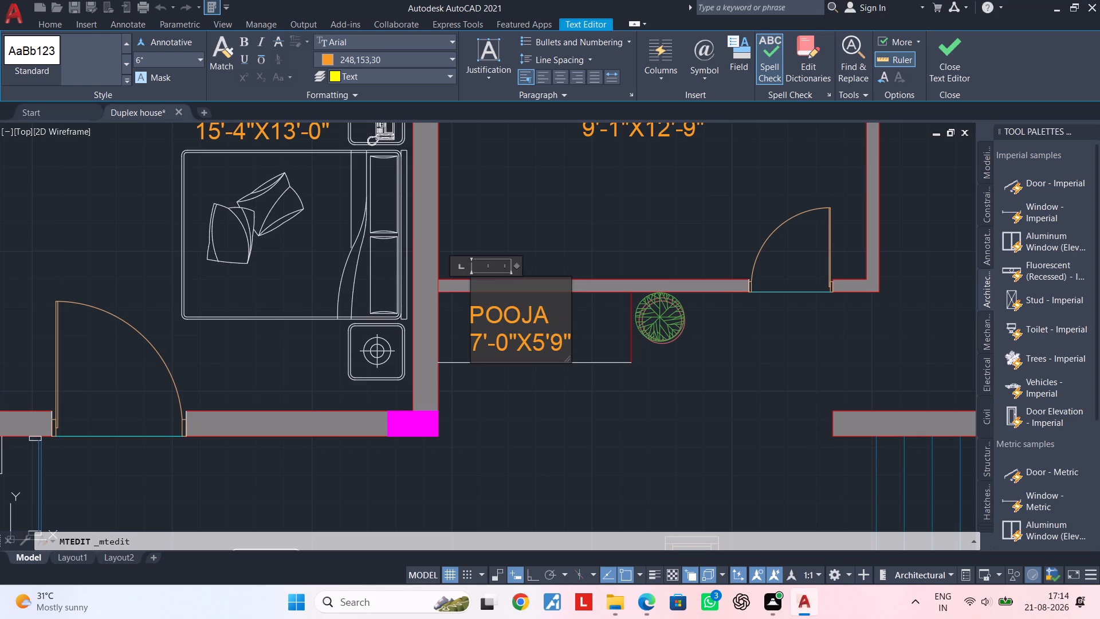
Replace the size line of the POOJA label with 5'-9"X4'-3" and finish editing the label.
left_click(567, 344)
key("BackSpace")
key("BackSpace")
key("BackSpace")
key("BackSpace")
key("BackSpace")
key("BackSpace")
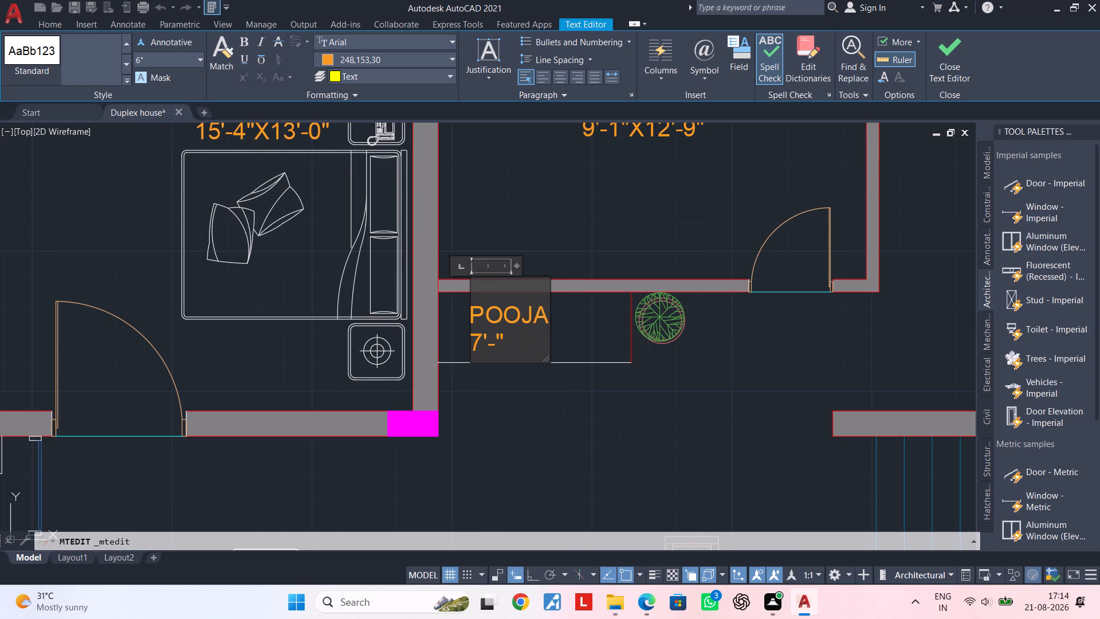
key("BackSpace")
key("BackSpace")
key("BackSpace")
type("5'")
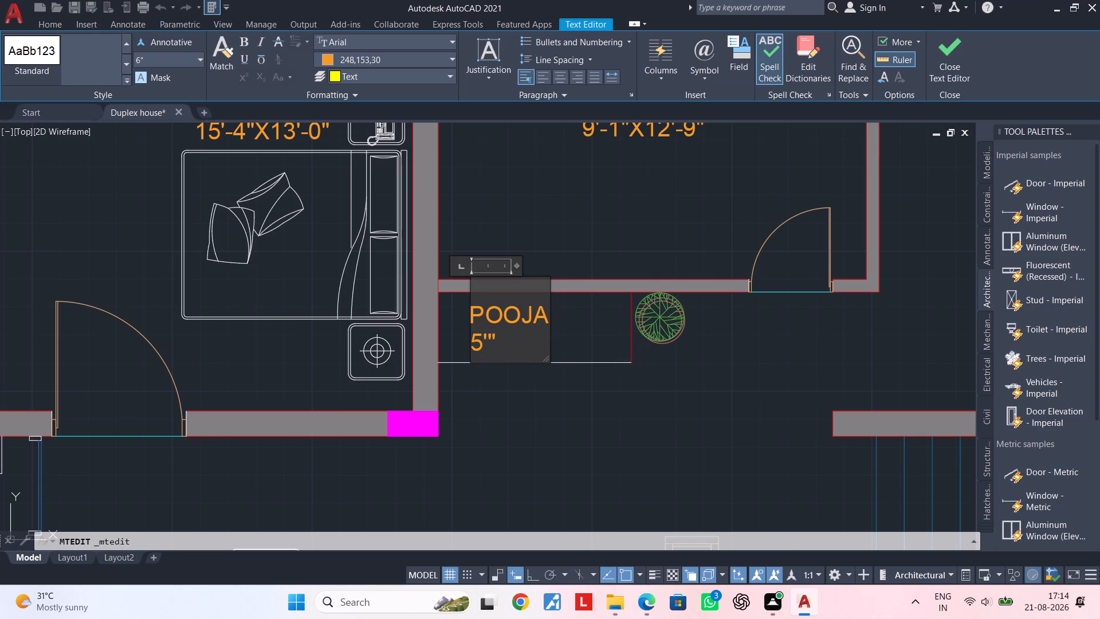
type("-9\"")
key("x")
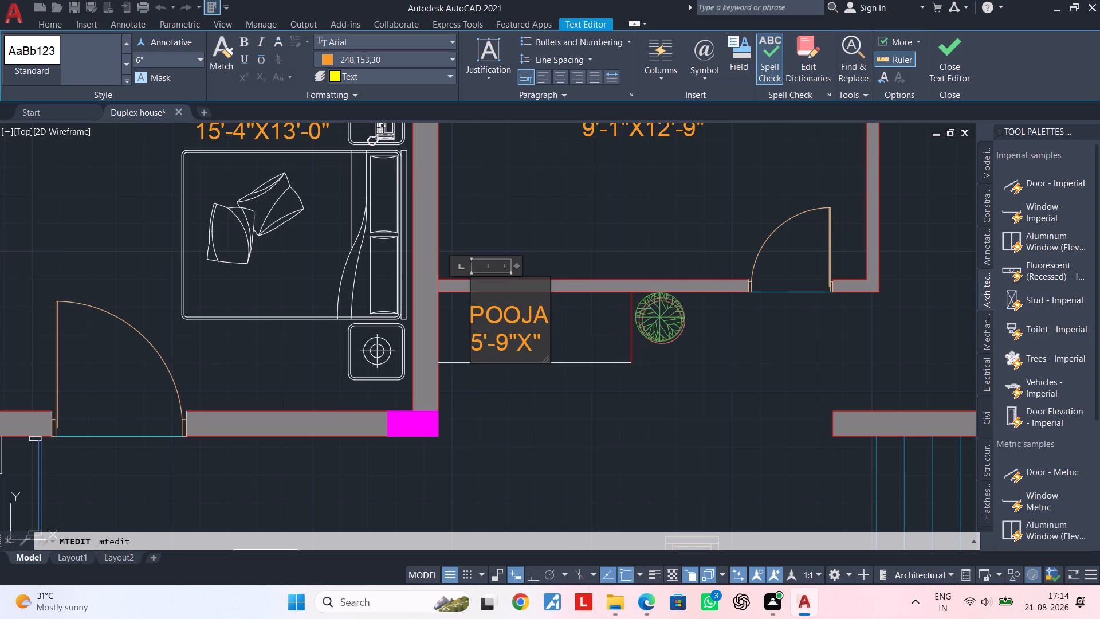
type("4'")
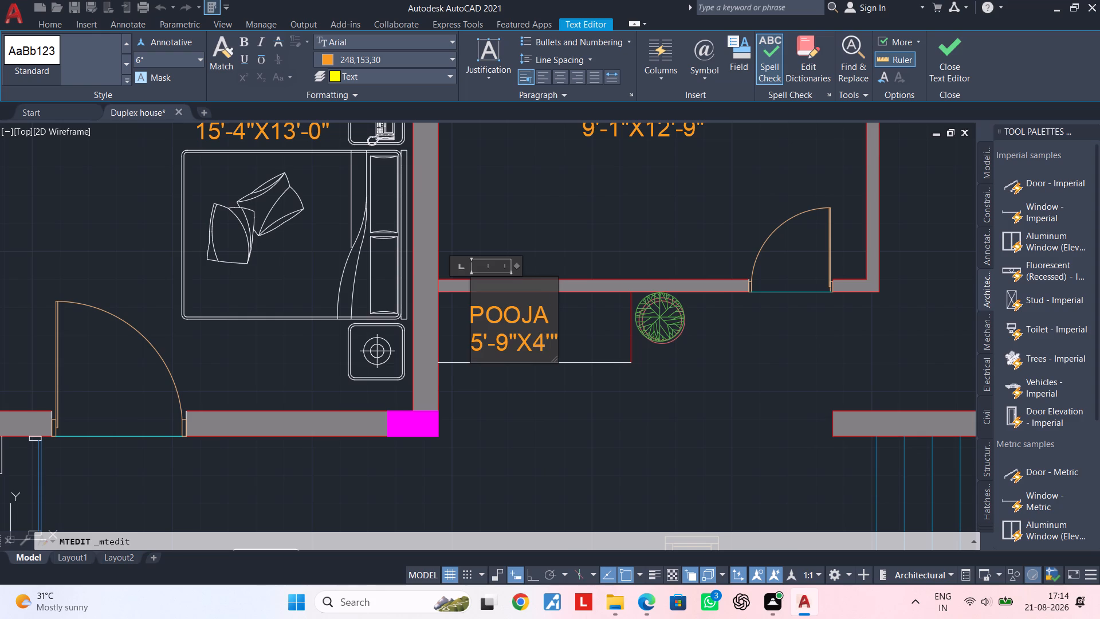
key("minus")
key("3")
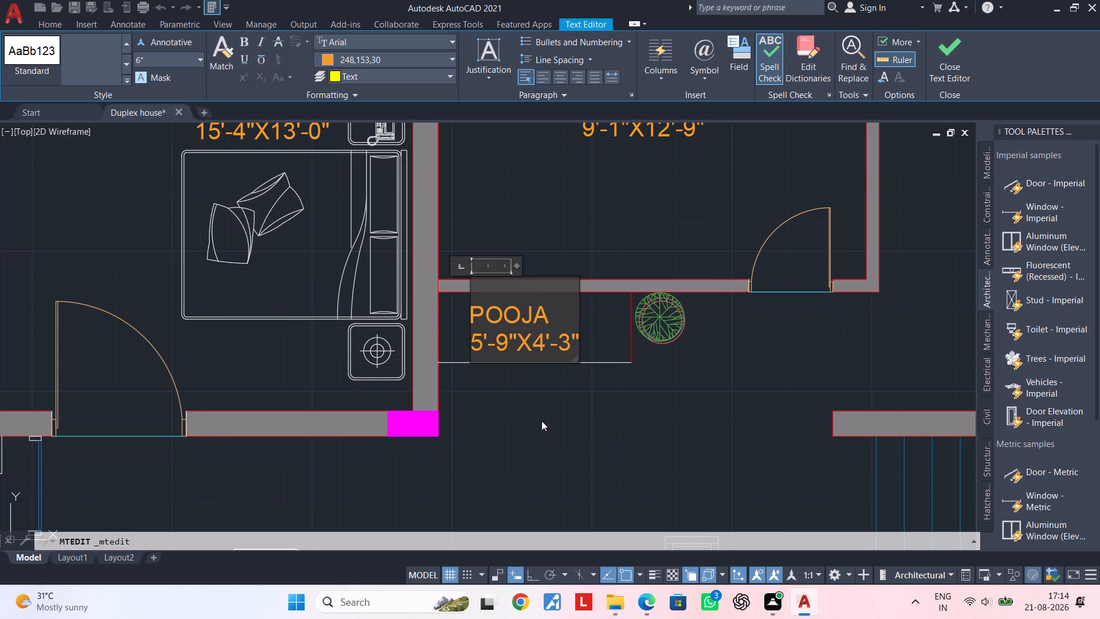
left_click(545, 413)
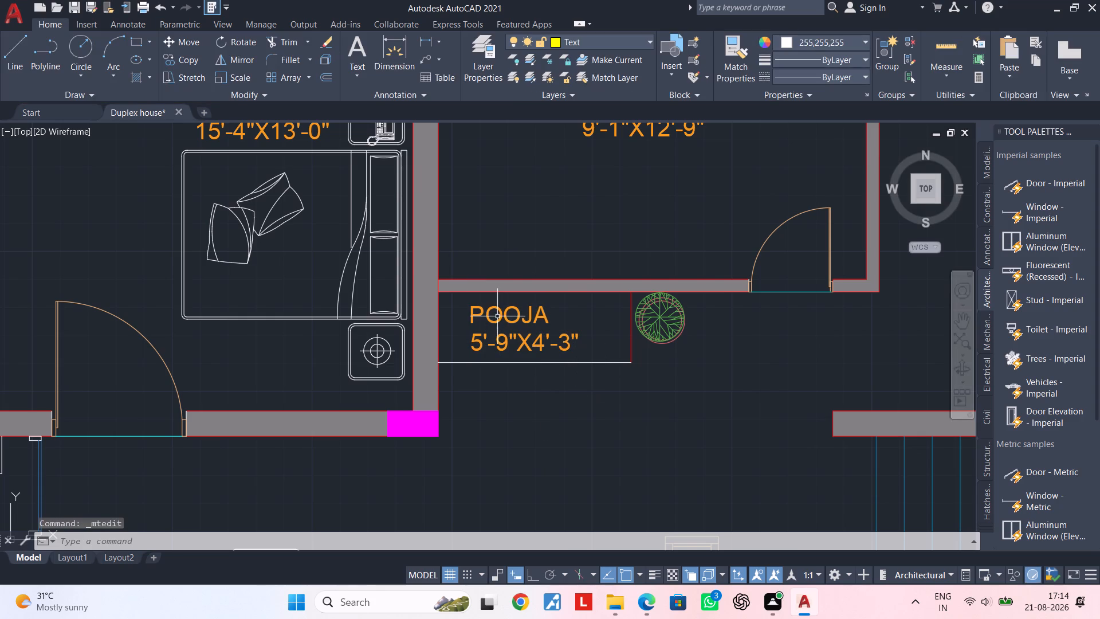
Widen the text frame of the POOJA label beyond its size line and keep the change.
double_click(488, 313)
double_click(473, 315)
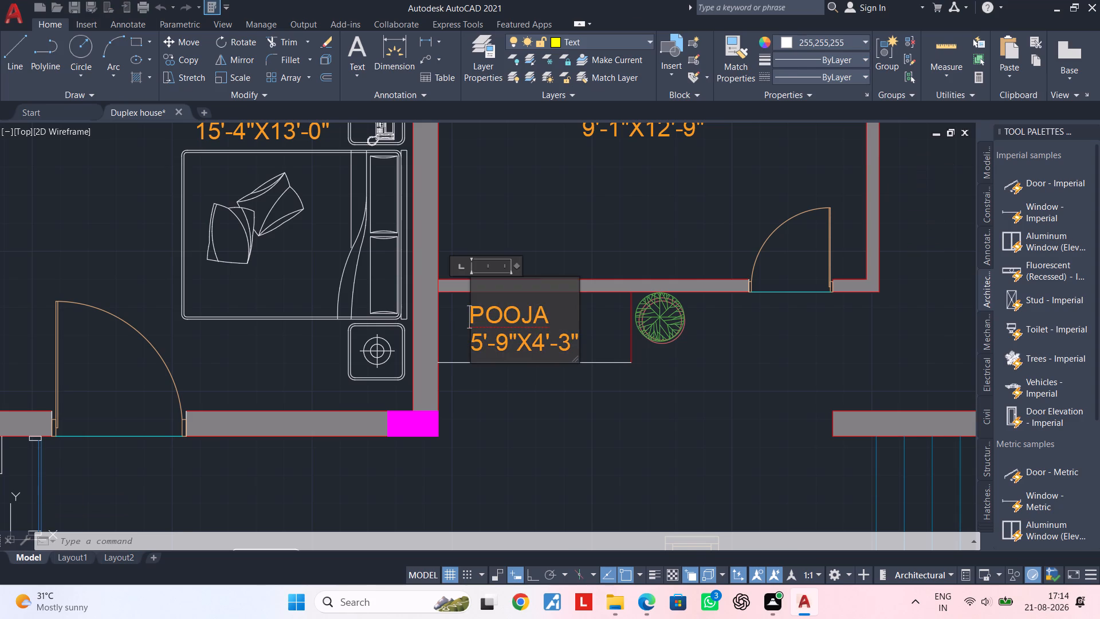
left_click(514, 269)
left_click_drag(521, 269, 565, 269)
left_click(516, 269)
left_click_drag(531, 269, 532, 269)
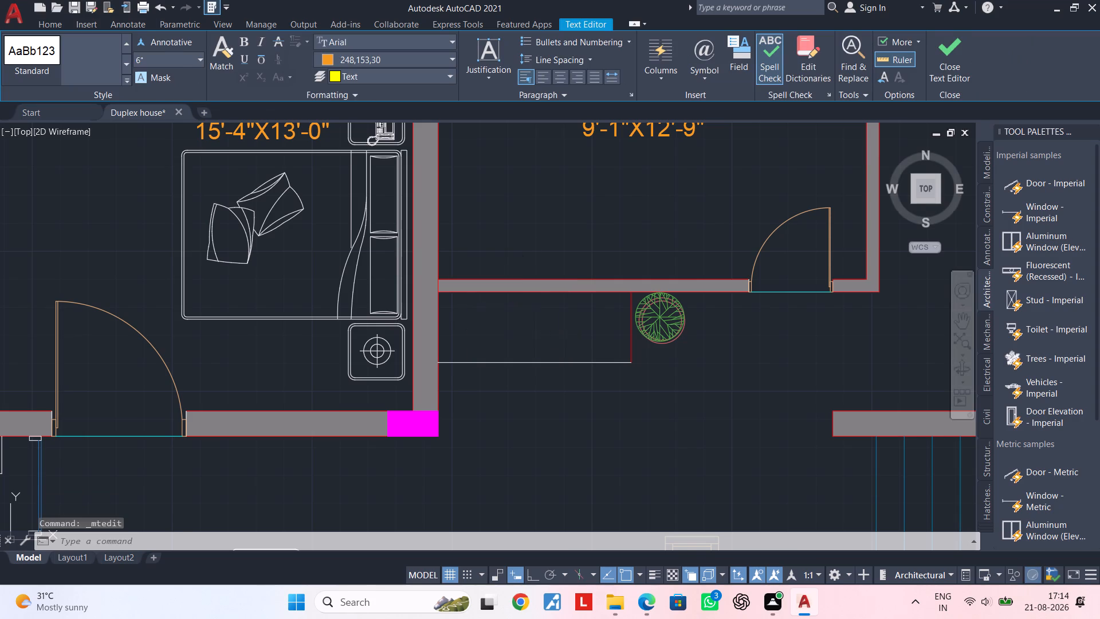
left_click_drag(532, 269, 539, 269)
double_click(508, 306)
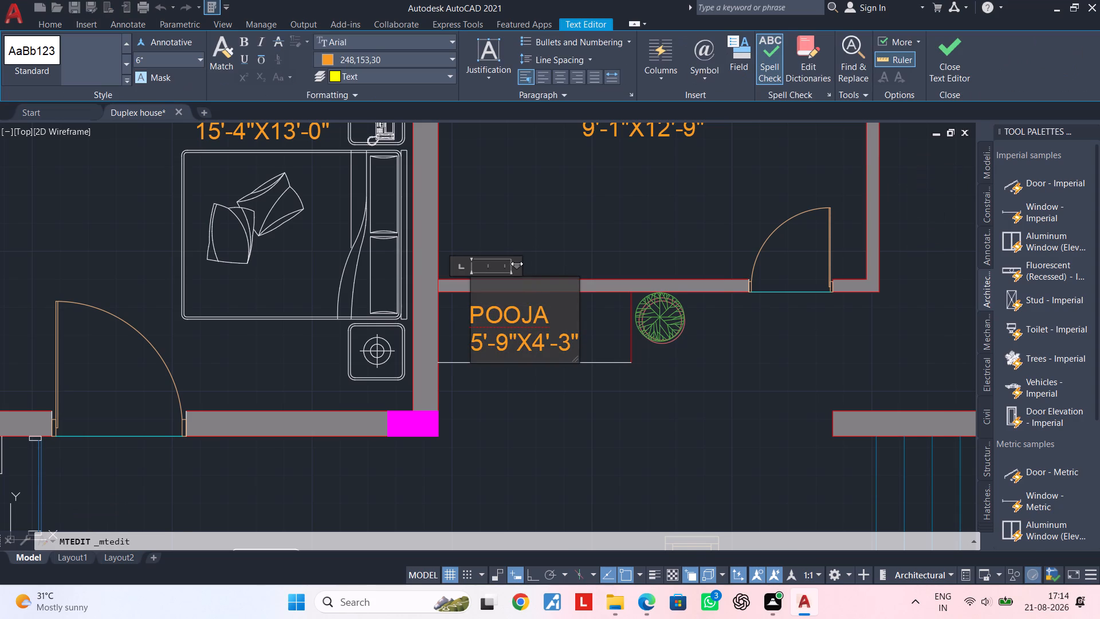
left_click_drag(517, 264, 608, 263)
key("Escape")
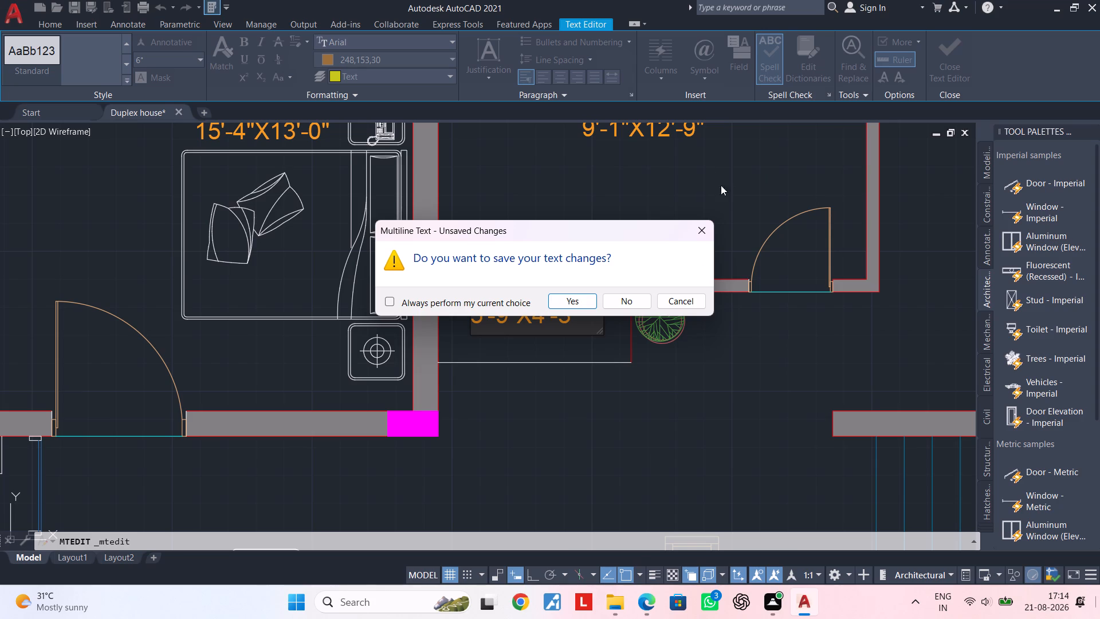
left_click(702, 220)
left_click(685, 453)
key("Escape")
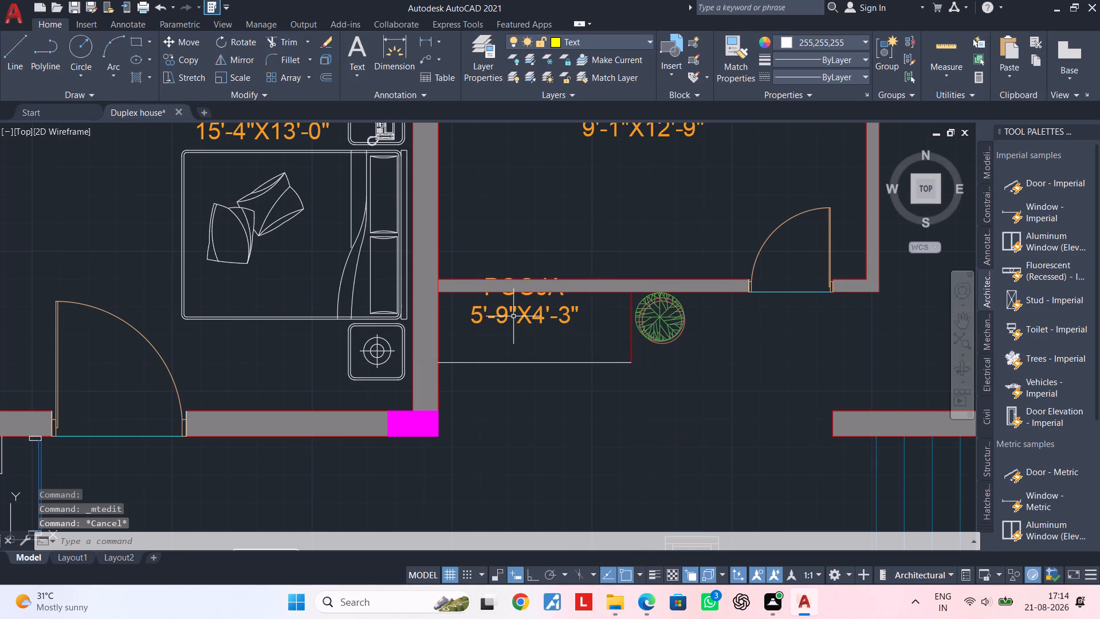
Move the POOJA label straight down, clear of the STORE room wall and inside the pooja recess.
left_click(513, 316)
left_click(516, 312)
left_click(510, 313)
key("m")
key("space")
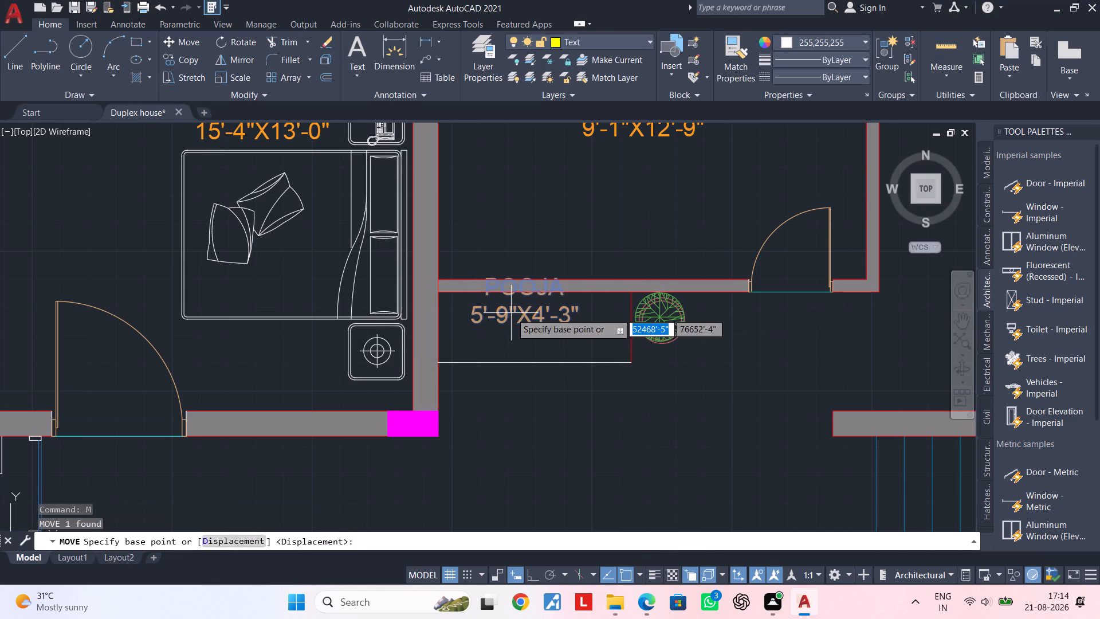
left_click(511, 313)
left_click(512, 338)
scroll(580, 351, "down", 1)
middle_click_drag(602, 351, 522, 359)
key("Escape")
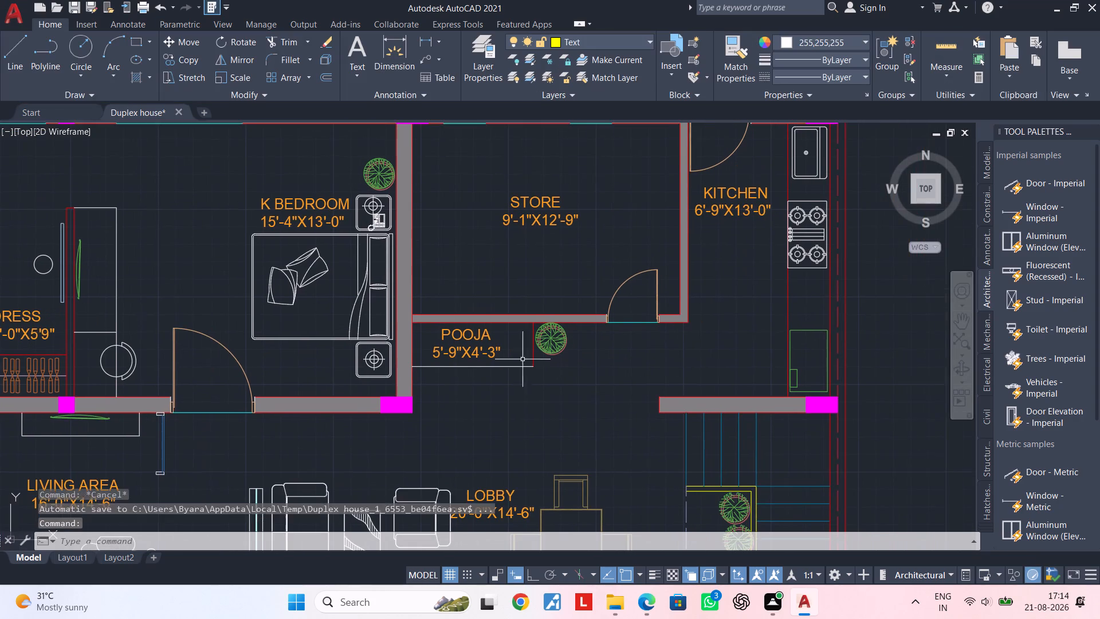
key("Escape")
middle_click_drag(596, 371, 534, 369)
key("Escape")
key("Escape")
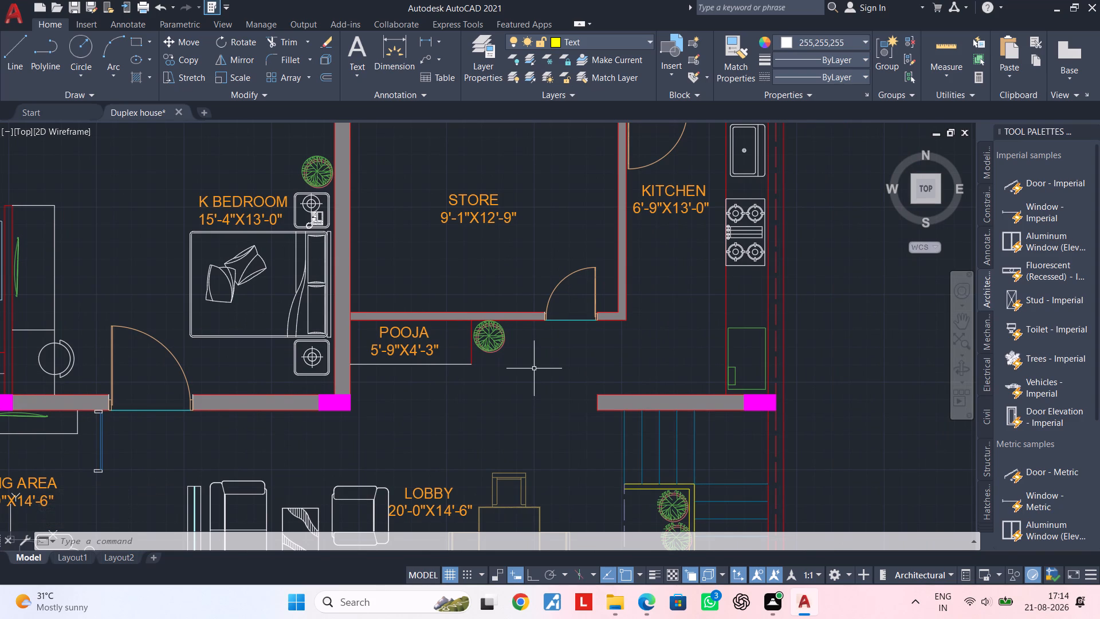
key("Escape")
key("Escape")
Copy the M.BEDROOM label into the car porch, in the open space between the car and the toilet wall.
scroll(419, 426, "down", 2)
middle_click_drag(422, 408, 603, 256)
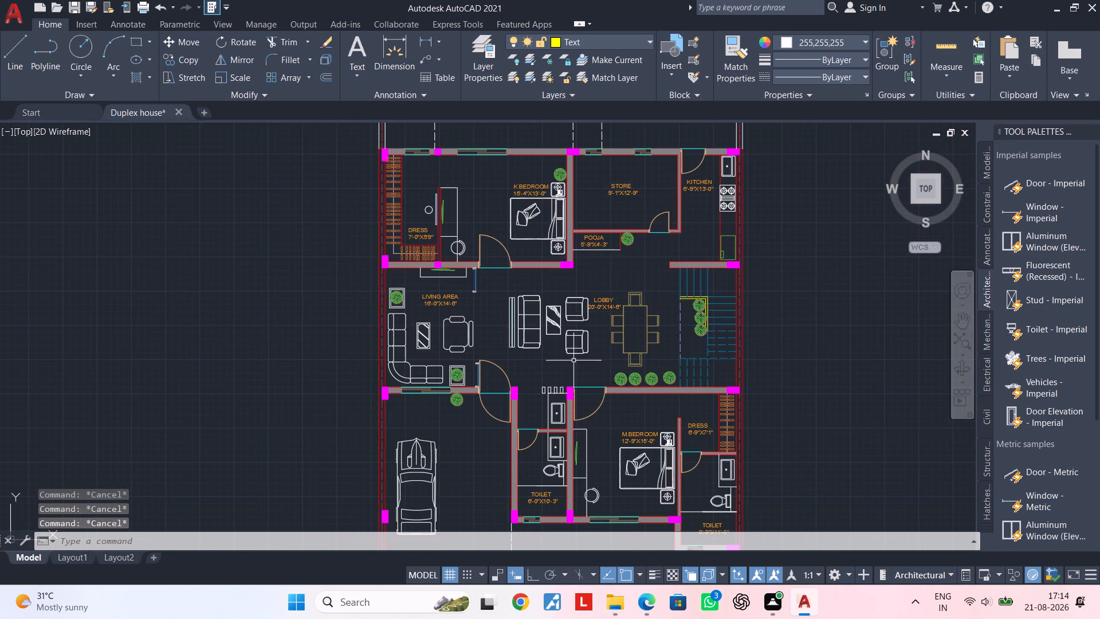
middle_click_drag(607, 345, 611, 241)
scroll(632, 322, "up", 1)
left_click(643, 340)
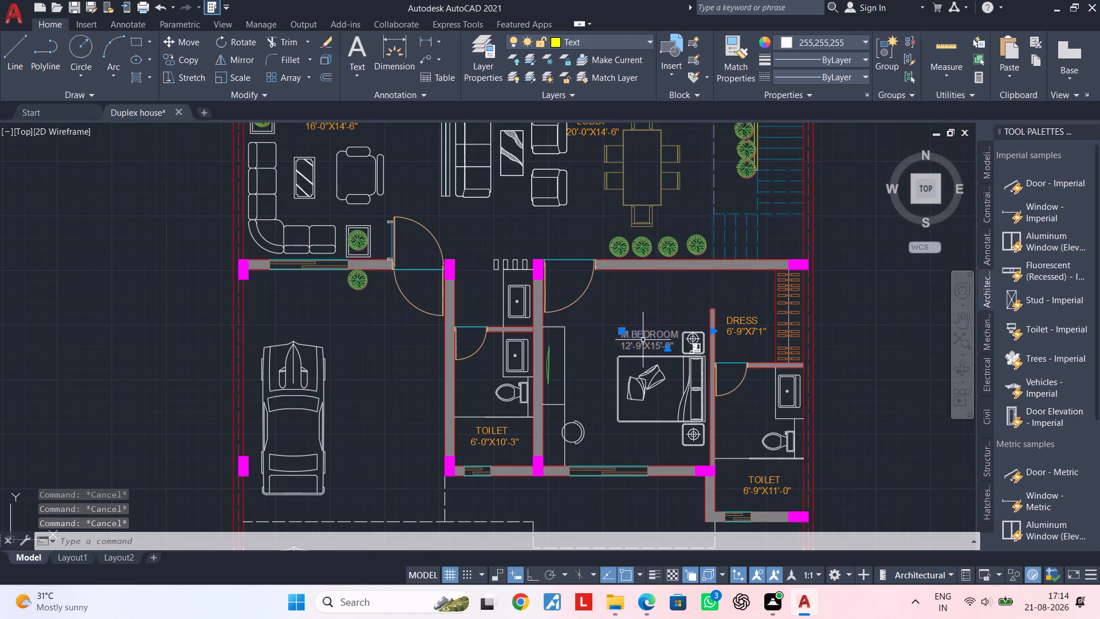
key("c")
type("O")
key("space")
left_click(639, 338)
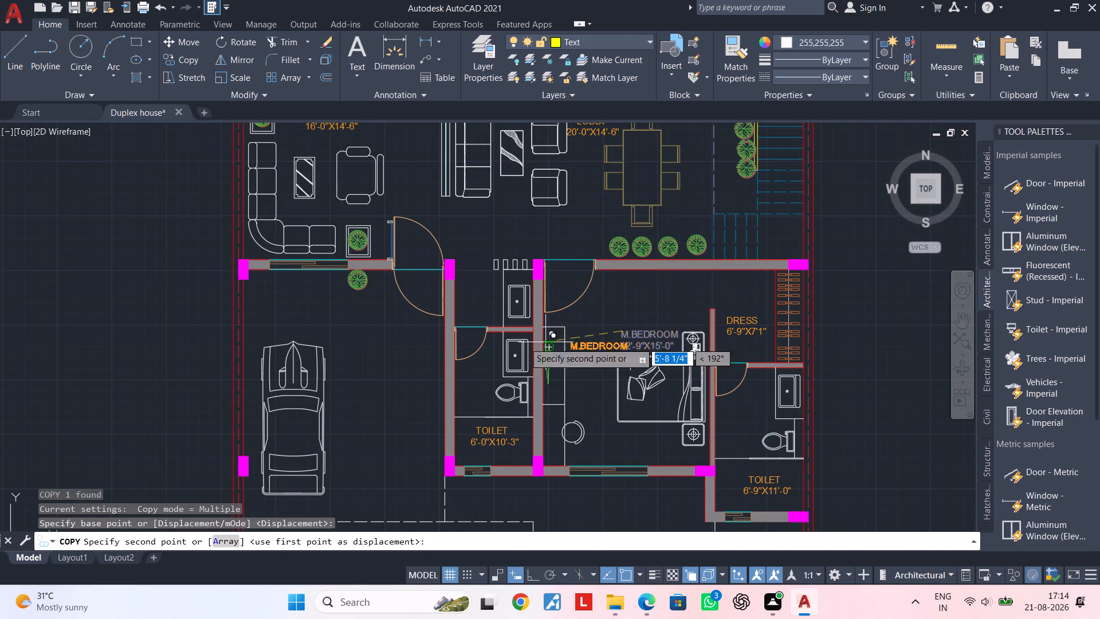
scroll(368, 342, "up", 2)
left_click(312, 355)
key("Escape")
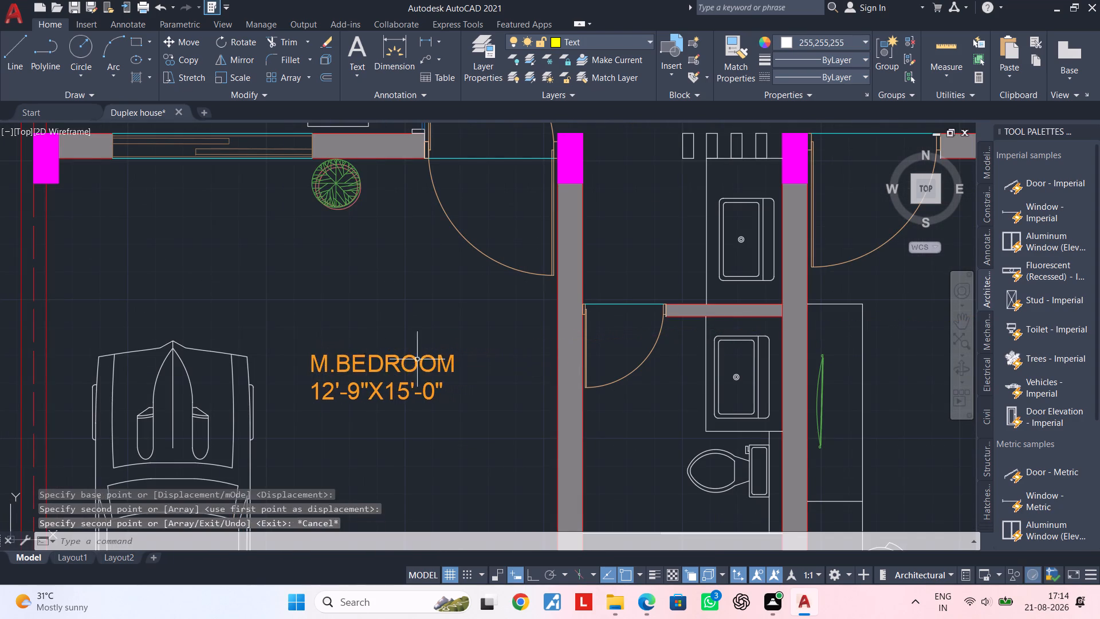
key("Escape")
Replace the whole text of the copied M.BEDROOM label in the car porch with CAR PARKING.
double_click(431, 359)
left_click(465, 364)
left_click(462, 390)
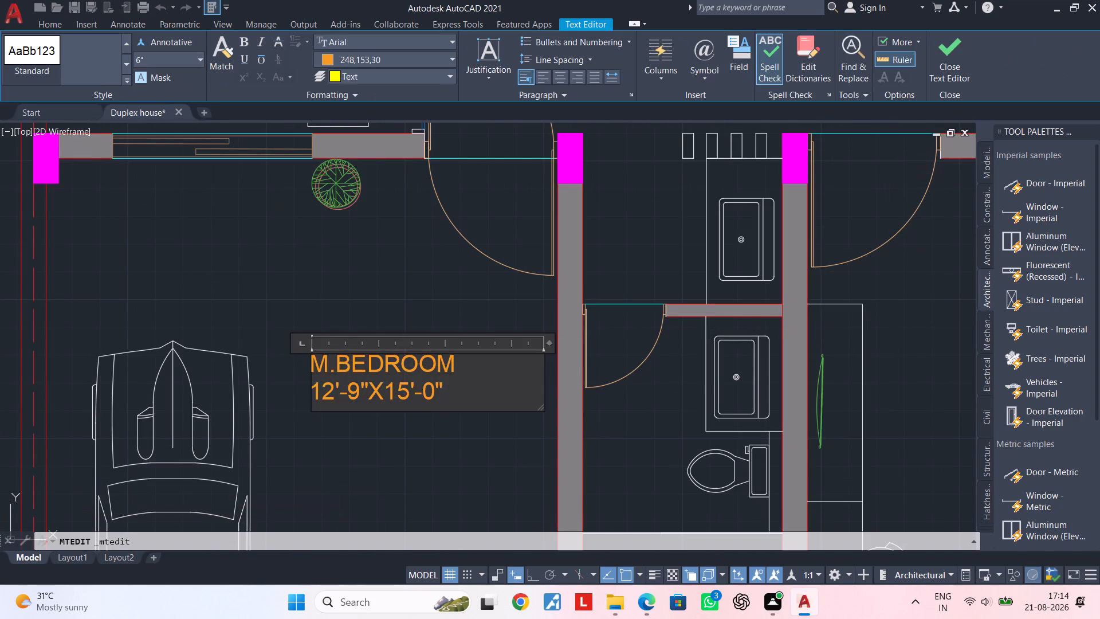
key("BackSpace")
key("BackSpace")
key("BackSpace")
key("BackSpace")
key("BackSpace")
key("BackSpace")
key("BackSpace")
key("BackSpace")
key("BackSpace")
key("BackSpace")
key("BackSpace")
key("BackSpace")
key("BackSpace")
key("BackSpace")
key("BackSpace")
key("BackSpace")
key("BackSpace")
key("BackSpace")
key("BackSpace")
key("BackSpace")
key("BackSpace")
key("BackSpace")
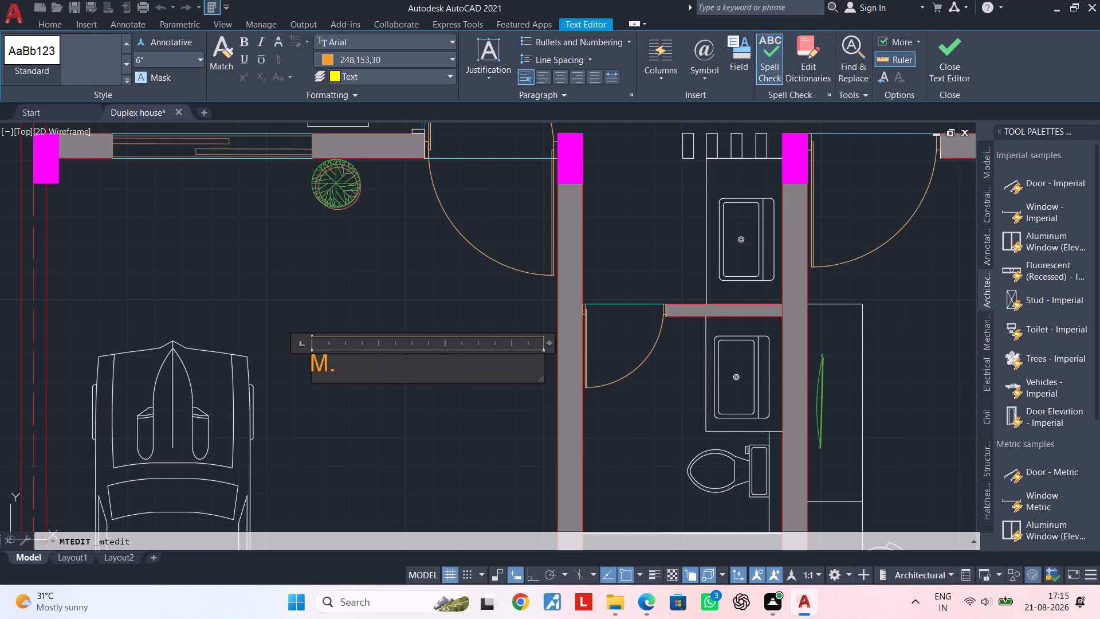
key("BackSpace")
key("BackSpace")
type("CAR P")
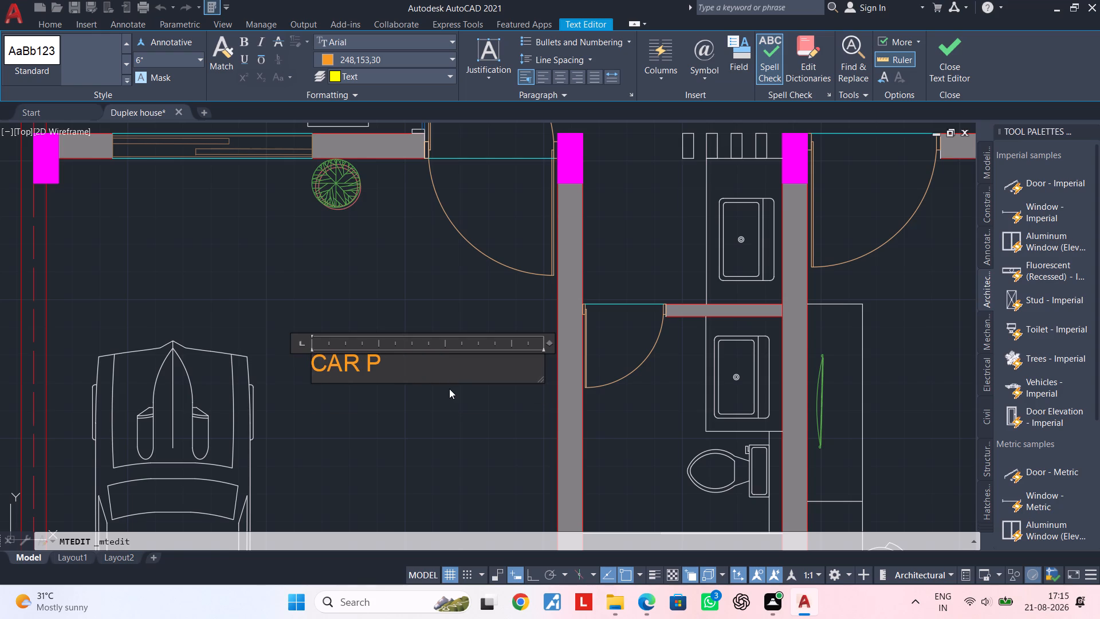
type("AR")
type("KING")
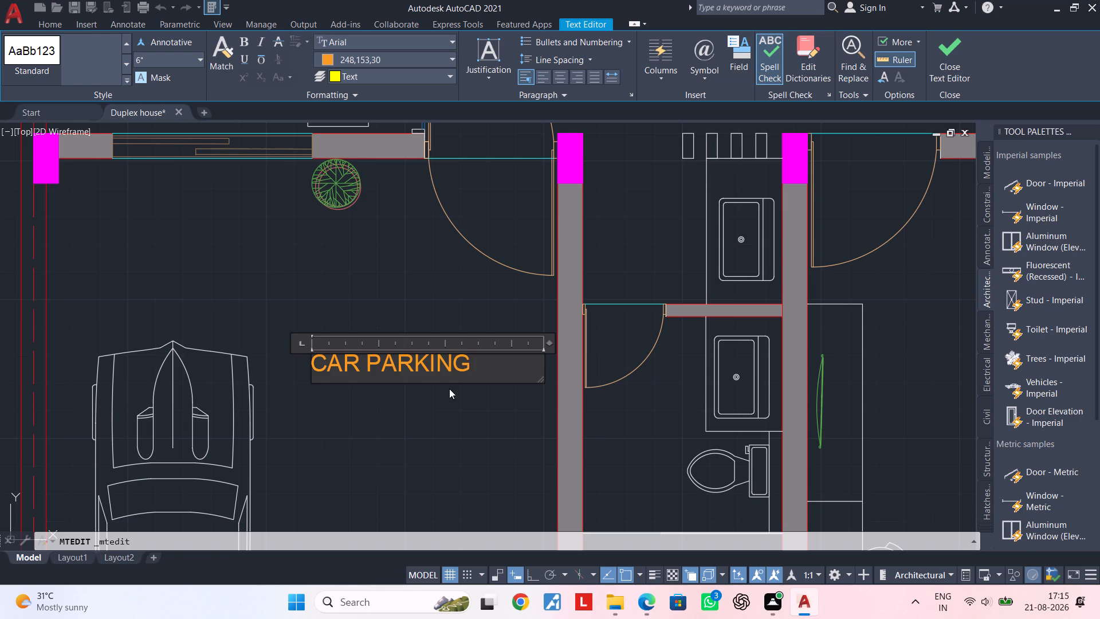
Add AREA as a second line of the CAR PARKING label, indent both lines so they look centred, and finish editing.
key("Return")
key("space")
key("space")
key("space")
key("space")
key("space")
key("space")
key("space")
key("space")
type("AREA")
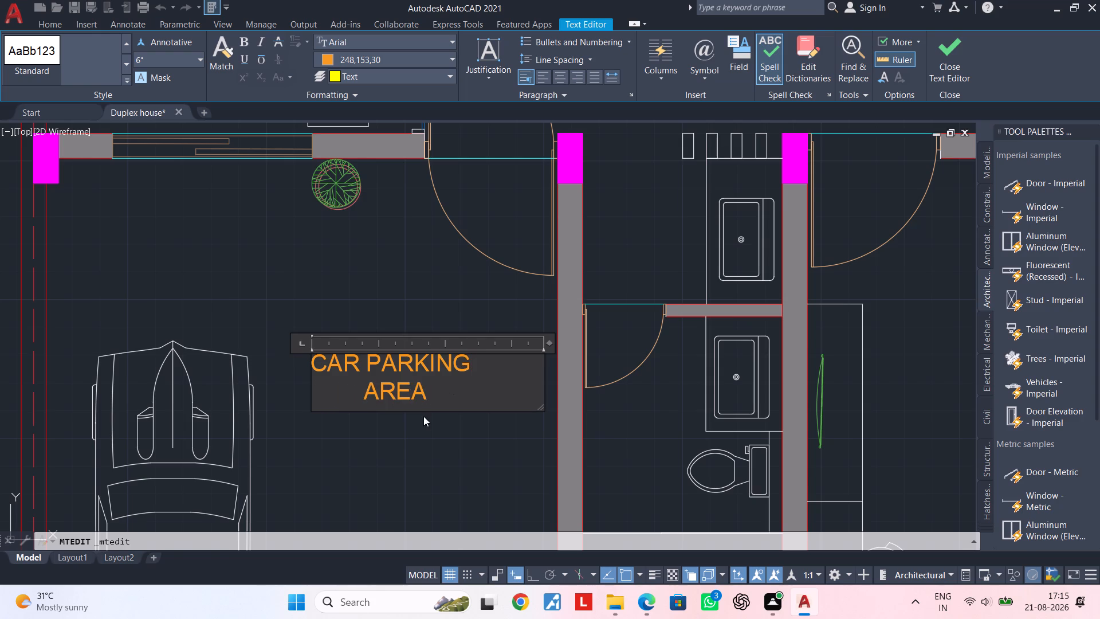
left_click(313, 363)
key("space")
key("space")
key("space")
left_click(355, 398)
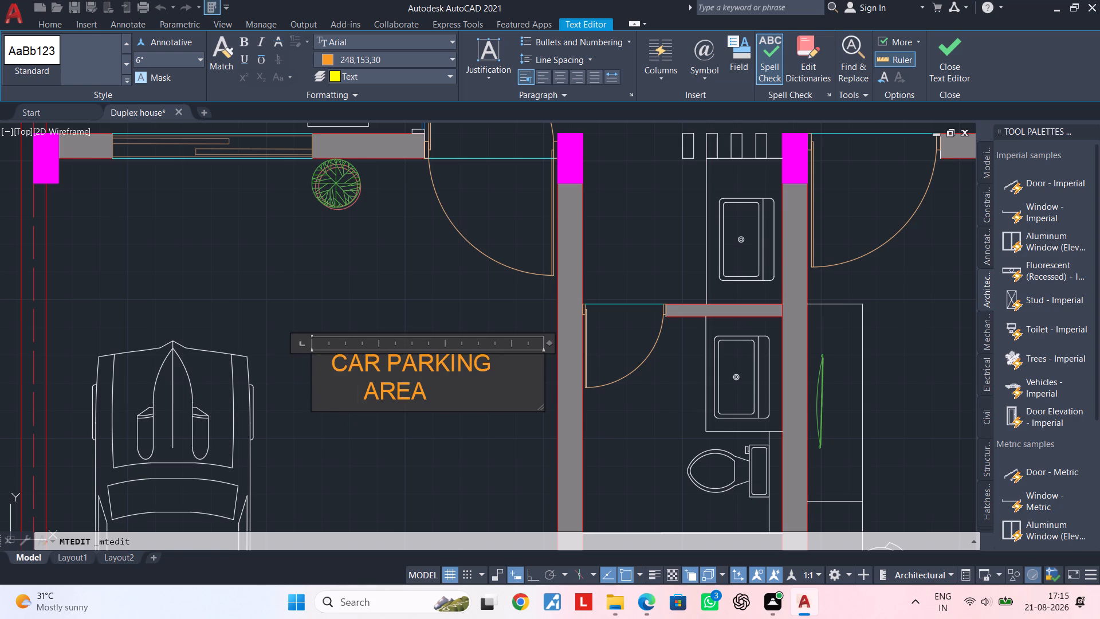
key("space")
left_click(410, 442)
scroll(428, 445, "down", 2)
middle_click_drag(440, 445, 426, 275)
key("Escape")
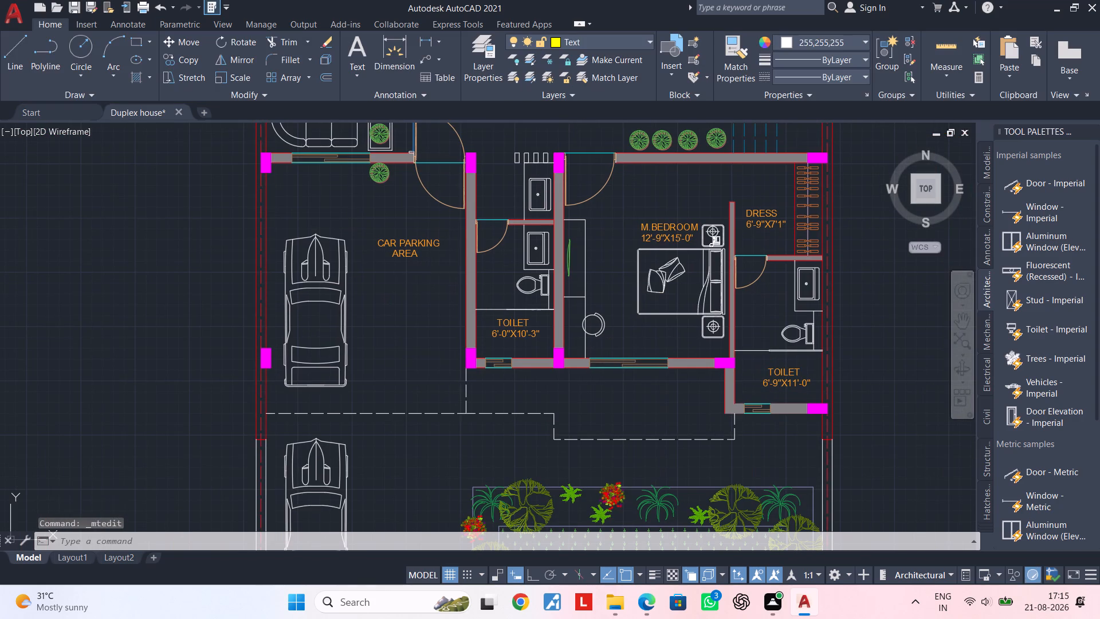
key("Escape")
key("Escape")
key("Escape")
key("Escape")
key("Escape")
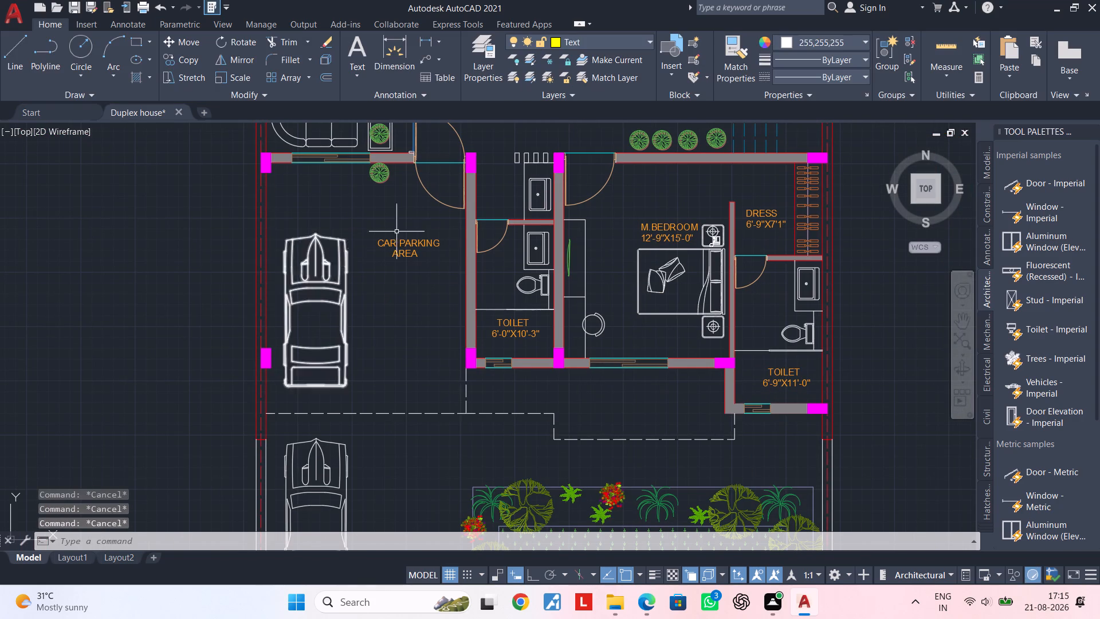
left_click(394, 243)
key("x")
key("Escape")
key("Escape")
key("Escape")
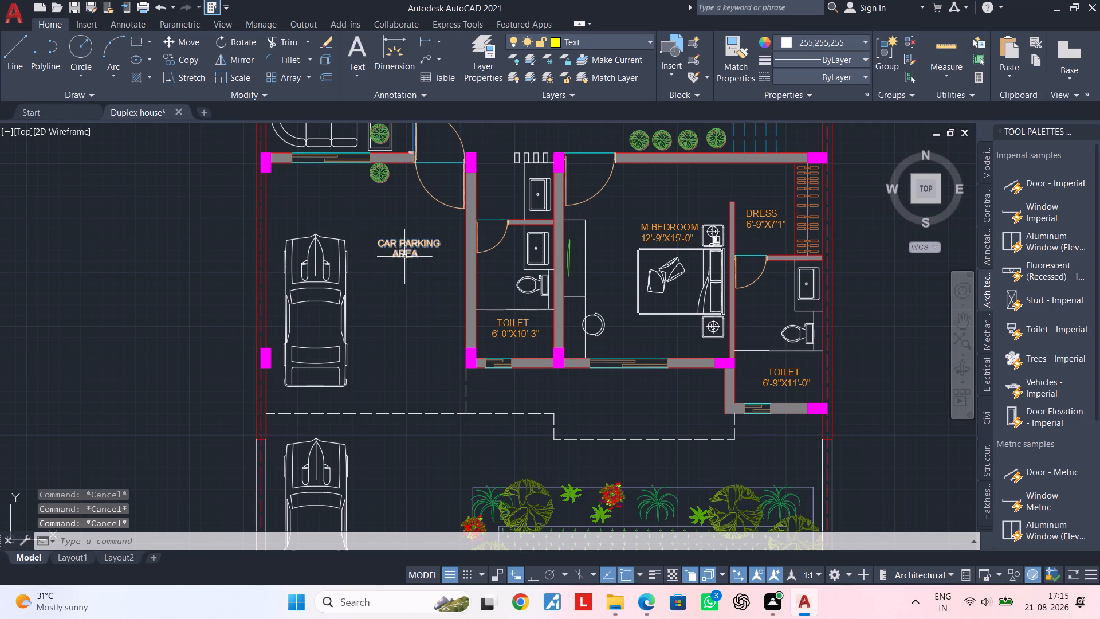
Copy the CAR PARKING AREA label down to the open space between the front car and the garden bed.
left_click(404, 254)
key("c")
type("O")
key("space")
left_click(402, 258)
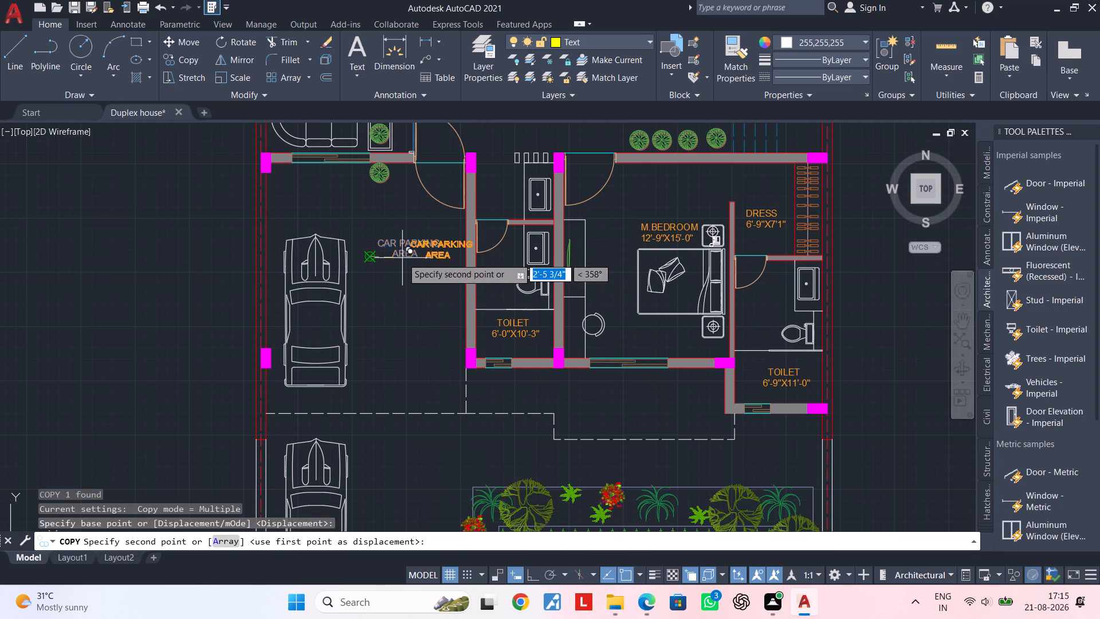
middle_click_drag(402, 466, 384, 351)
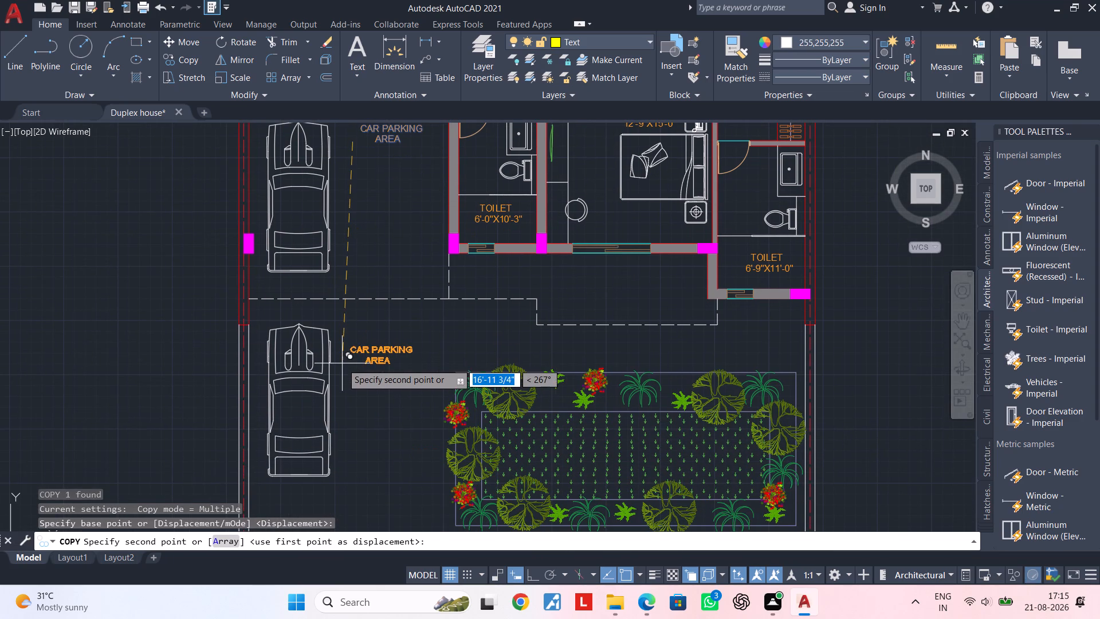
middle_click_drag(336, 391, 344, 312)
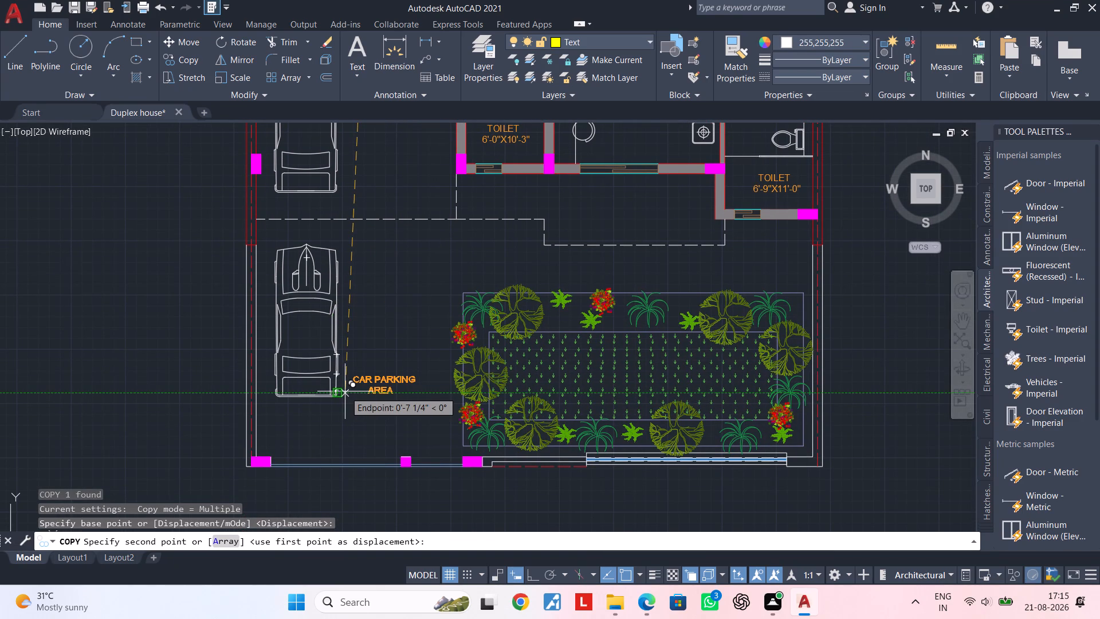
left_click(351, 389)
key("Escape")
key("Escape")
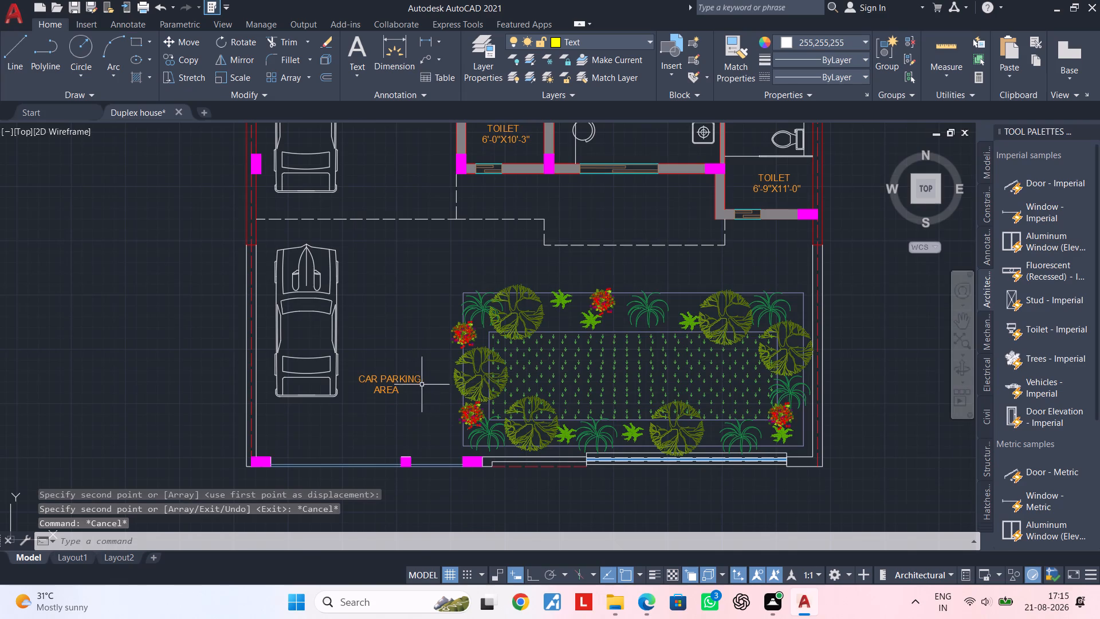
Replace the whole text of the copied label beside the garden with FRONT SIDE OPEN.
scroll(398, 394, "up", 3)
triple_click(390, 384)
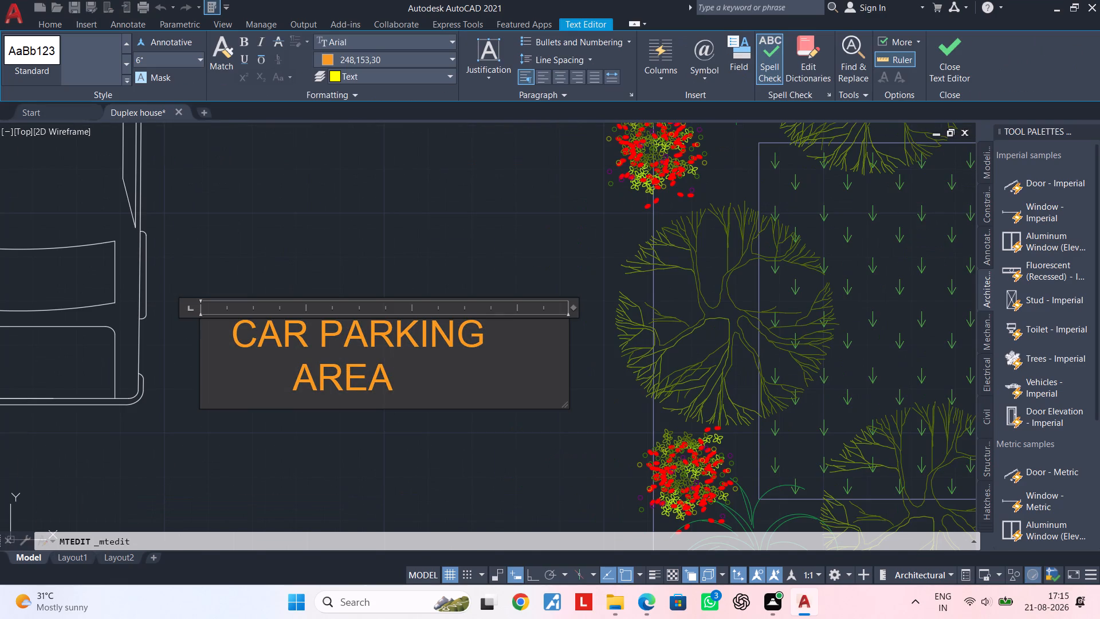
key("BackSpace")
key("BackSpace")
key("BackSpace")
key("BackSpace")
key("BackSpace")
key("BackSpace")
key("BackSpace")
key("BackSpace")
key("BackSpace")
key("BackSpace")
key("BackSpace")
key("BackSpace")
key("BackSpace")
key("BackSpace")
key("BackSpace")
key("BackSpace")
key("BackSpace")
key("BackSpace")
key("BackSpace")
key("BackSpace")
key("BackSpace")
key("BackSpace")
key("BackSpace")
key("BackSpace")
key("BackSpace")
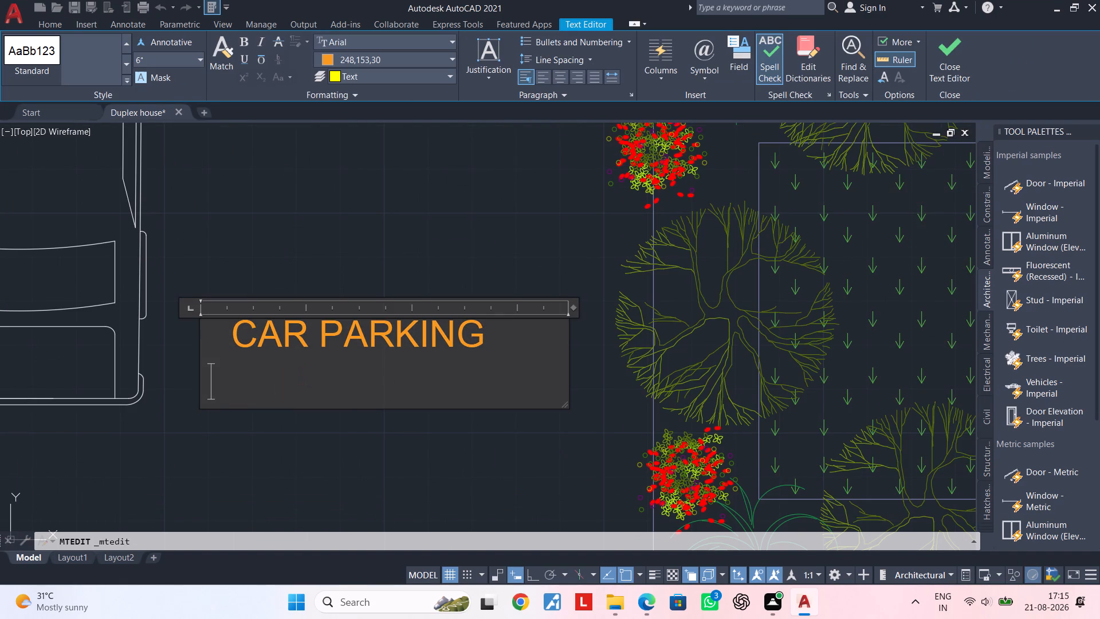
key("BackSpace")
key("space")
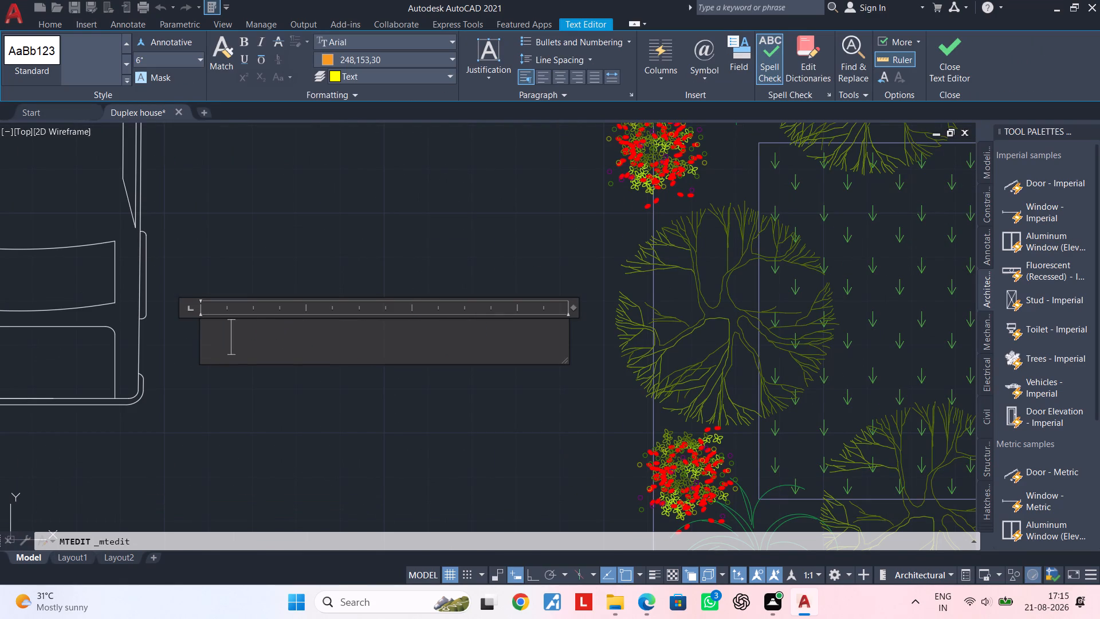
type("FRO")
type("NT")
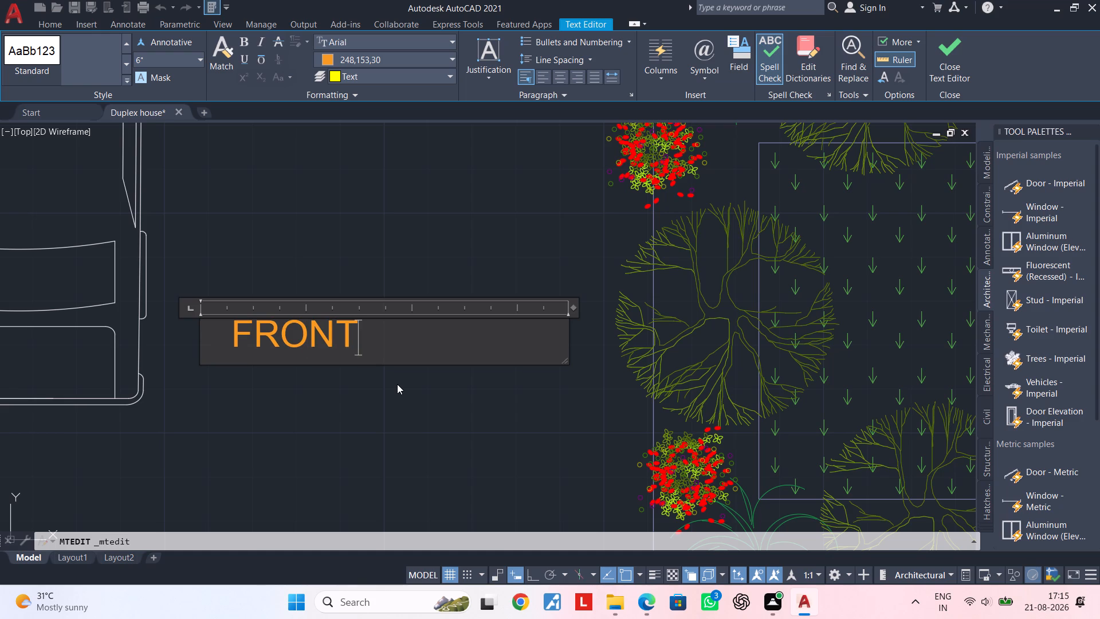
key("space")
type("SIDE")
key("space")
type("OPEN")
Add AREA as an indented second line below FRONT SIDE OPEN and finish editing the label.
key("Return")
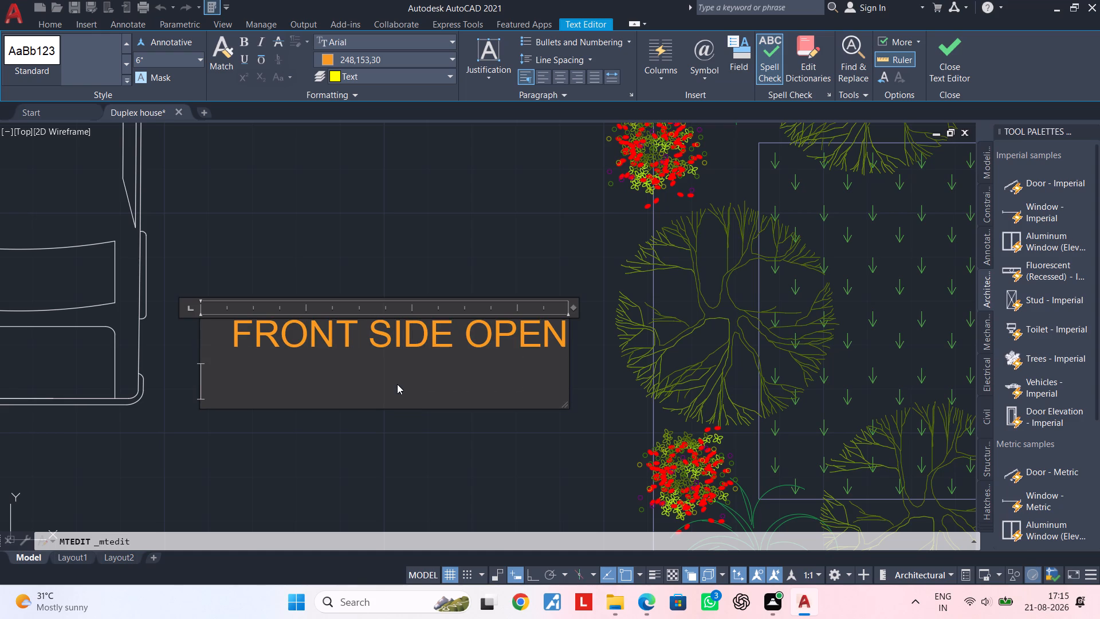
key("space")
key("space")
key("space")
key("space")
key("space")
key("space")
key("space")
key("space")
key("space")
key("space")
type("AREA")
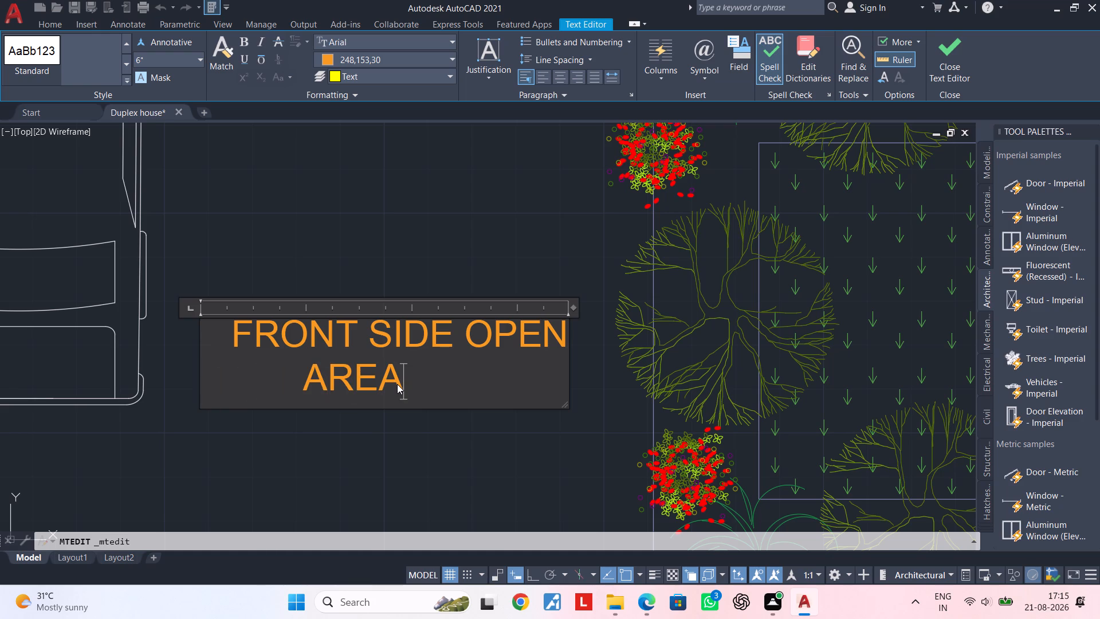
left_click(387, 420)
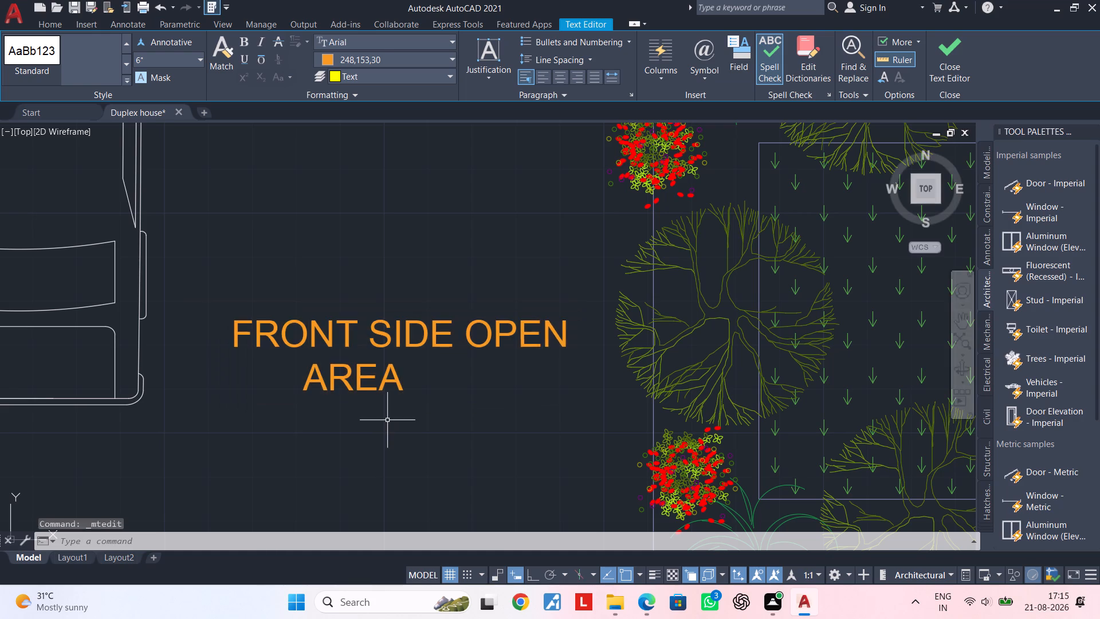
Copy the FRONT SIDE OPEN AREA label horizontally onto the middle of the lawn inside the garden bed.
scroll(389, 420, "down", 3)
middle_click_drag(438, 392, 323, 334)
middle_click_drag(325, 344, 286, 345)
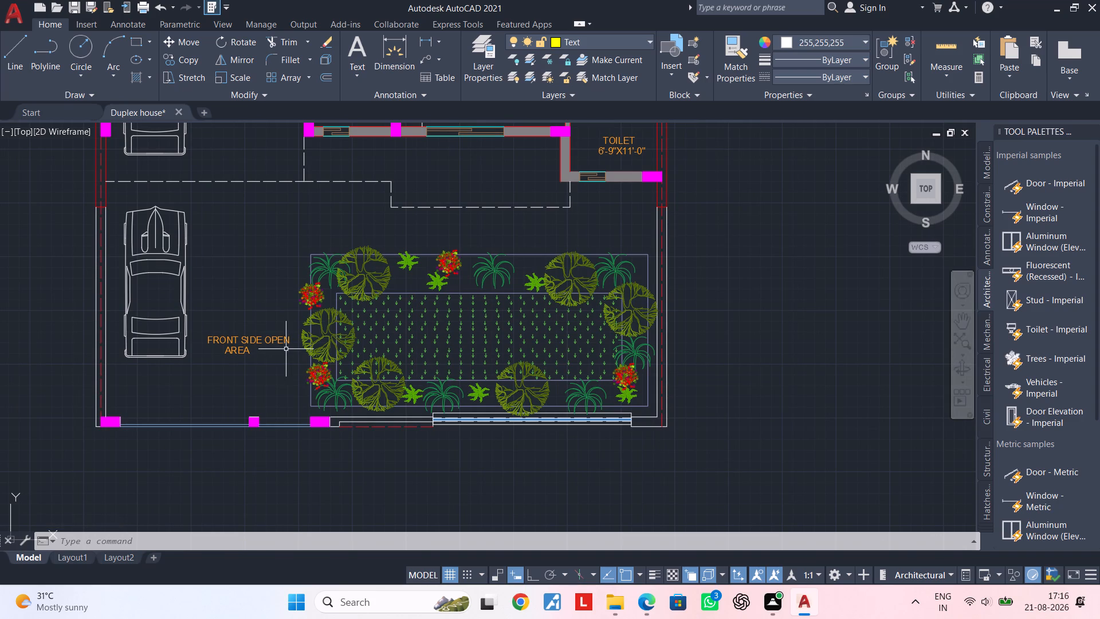
scroll(282, 350, "down", 1)
middle_click_drag(284, 351, 284, 378)
middle_click_drag(283, 378, 284, 319)
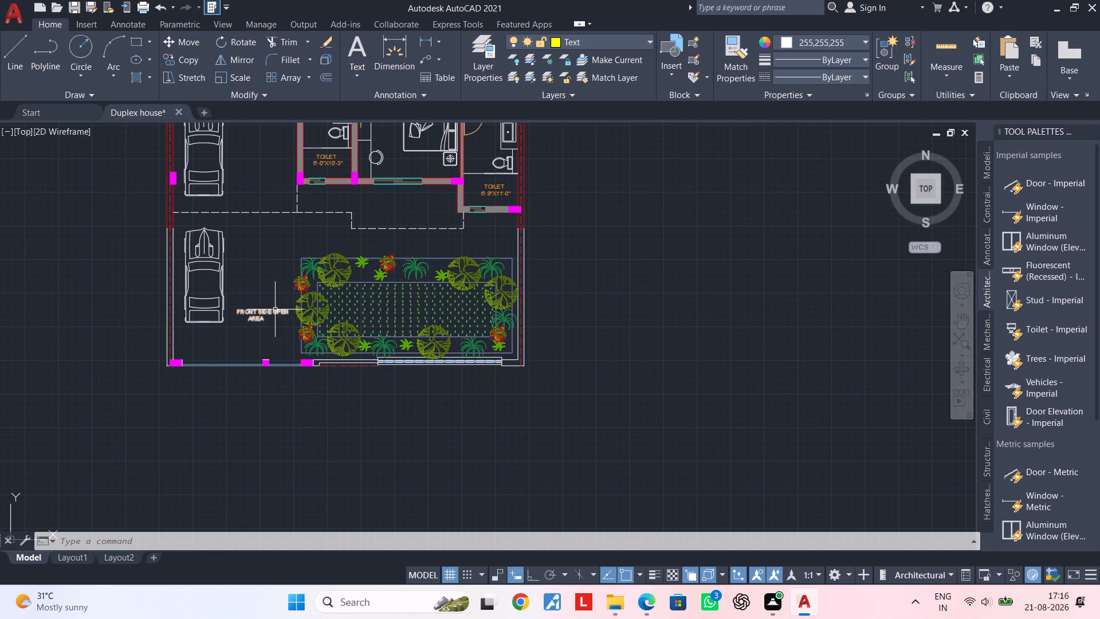
left_click(269, 315)
key("c")
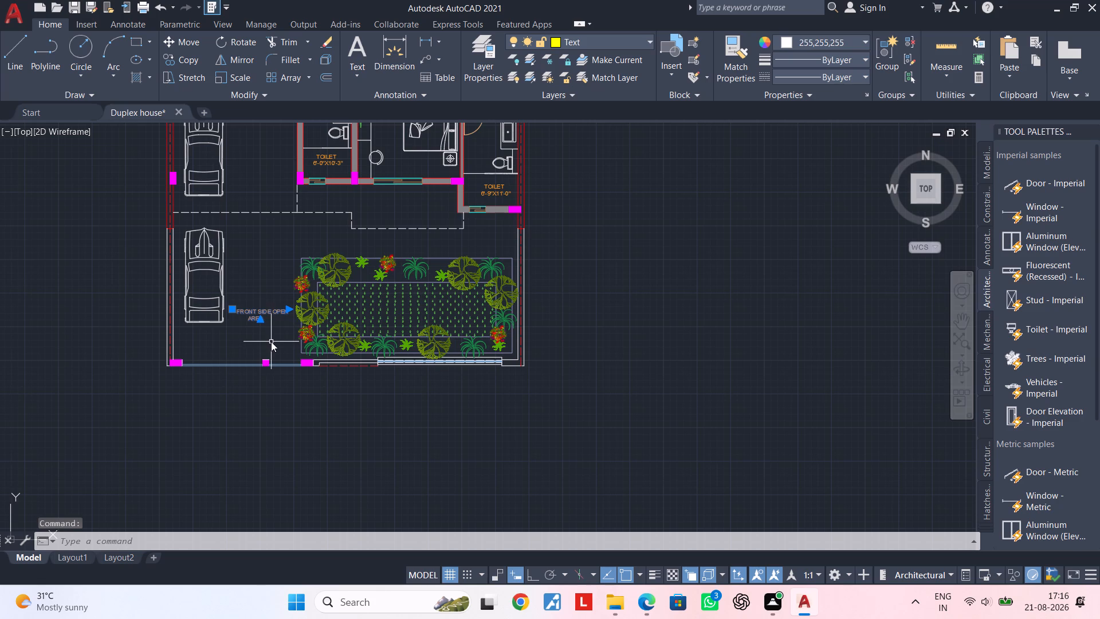
key("o")
key("space")
left_click(259, 319)
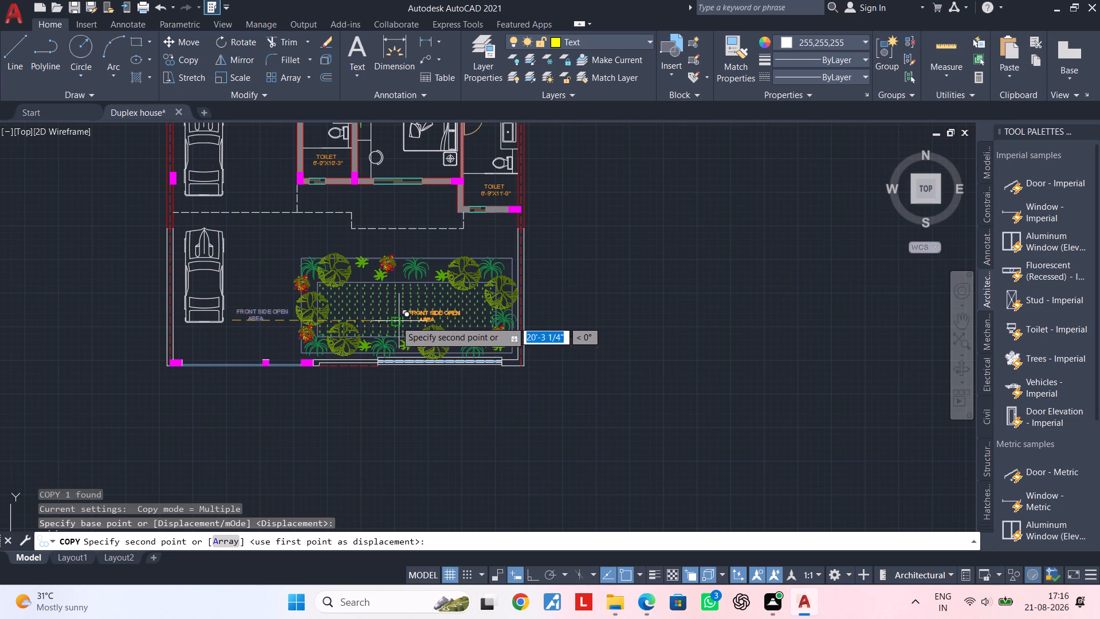
scroll(394, 321, "up", 2)
left_click(359, 316)
key("Escape")
key("Escape")
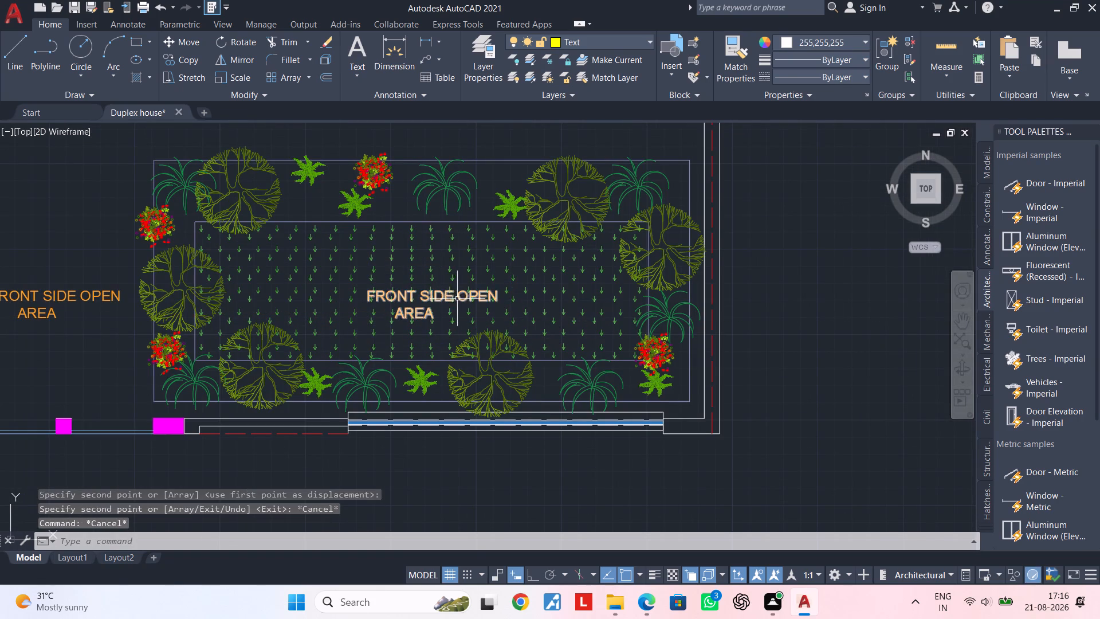
Replace the whole text of the copied label on the lawn with GREEN LAWN and finish editing.
double_click(457, 299)
left_click(445, 320)
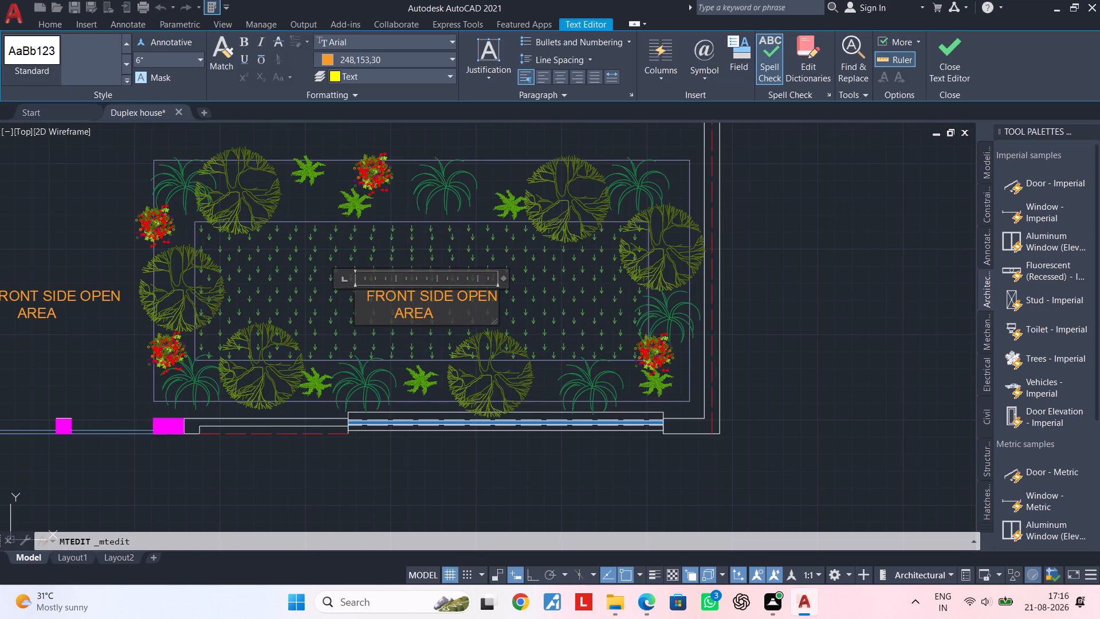
key("BackSpace")
key("BackSpace")
key("BackSpace")
key("BackSpace")
key("BackSpace")
key("BackSpace")
key("BackSpace")
key("BackSpace")
key("BackSpace")
key("BackSpace")
key("BackSpace")
key("BackSpace")
key("BackSpace")
key("BackSpace")
key("BackSpace")
key("BackSpace")
key("BackSpace")
key("BackSpace")
key("BackSpace")
key("BackSpace")
key("BackSpace")
key("BackSpace")
key("BackSpace")
key("BackSpace")
key("BackSpace")
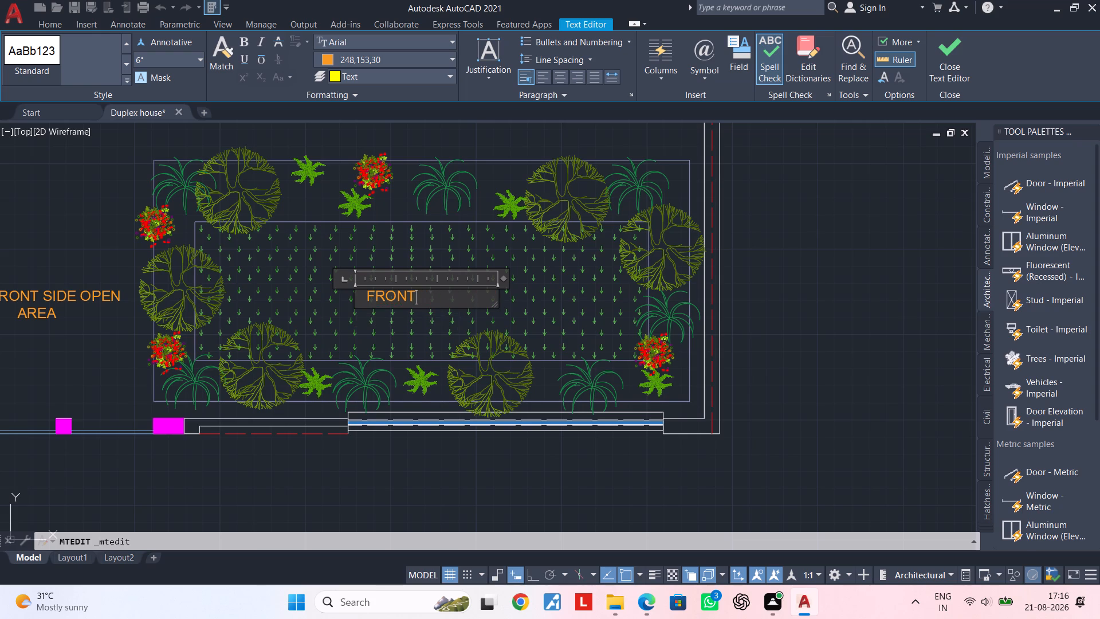
key("BackSpace")
key("BackSpace")
key("BackSpace")
key("BackSpace")
key("BackSpace")
type("GREEN")
key("space")
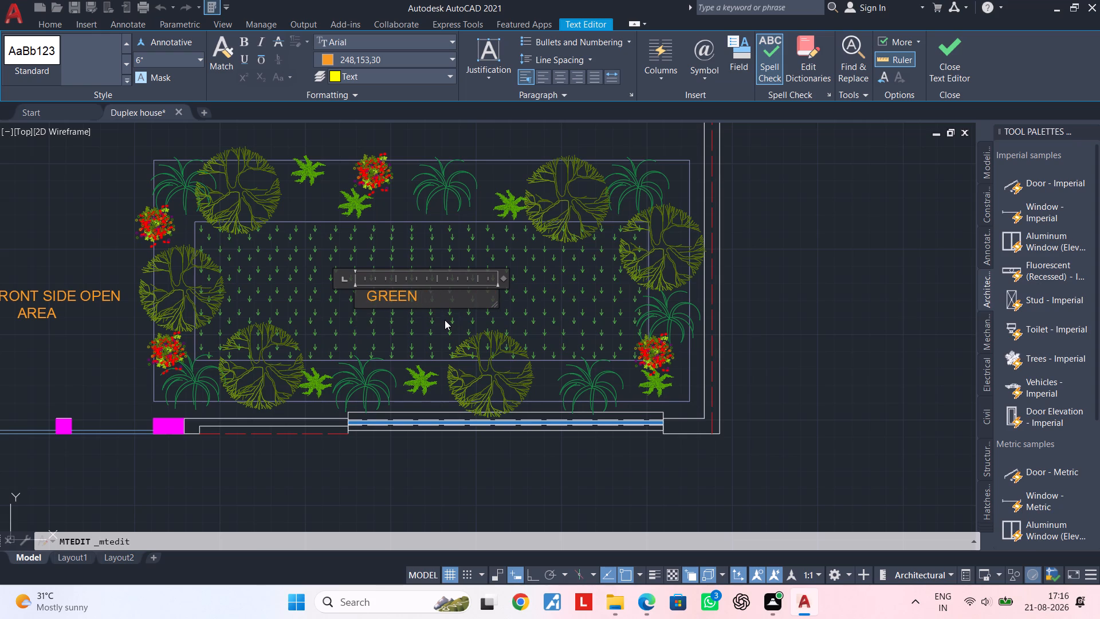
type("LAW")
key("n")
left_click(411, 335)
Copy the GREEN LAWN label to both gate openings in the front boundary wall, one copy at each.
left_click(406, 296)
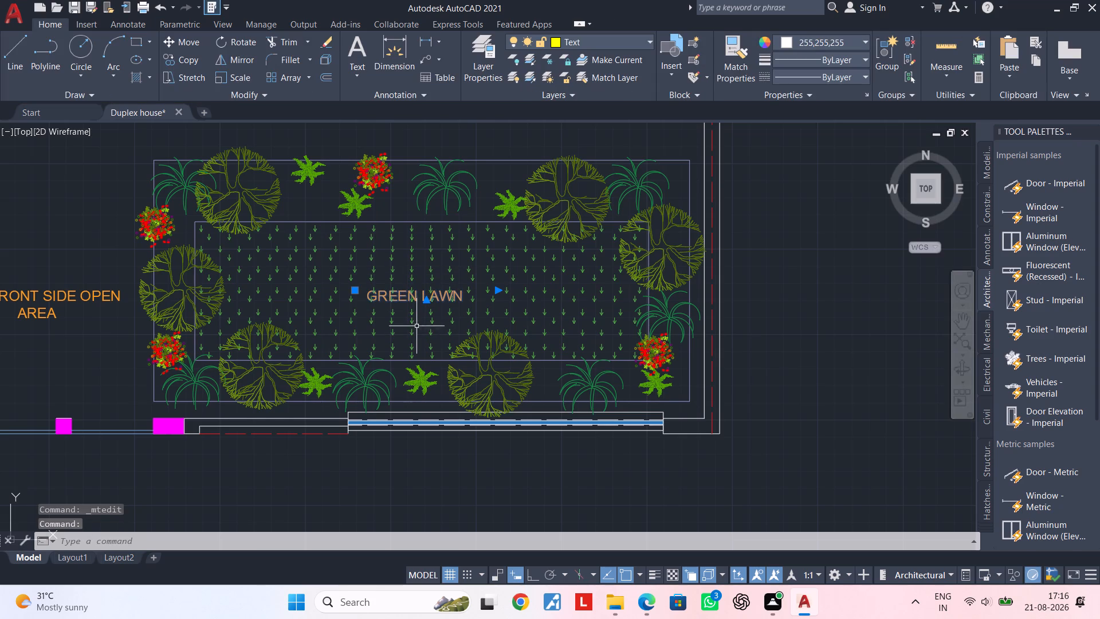
key("c")
key("o")
key("space")
left_click(414, 295)
scroll(284, 381, "down", 1)
middle_click_drag(286, 379, 602, 316)
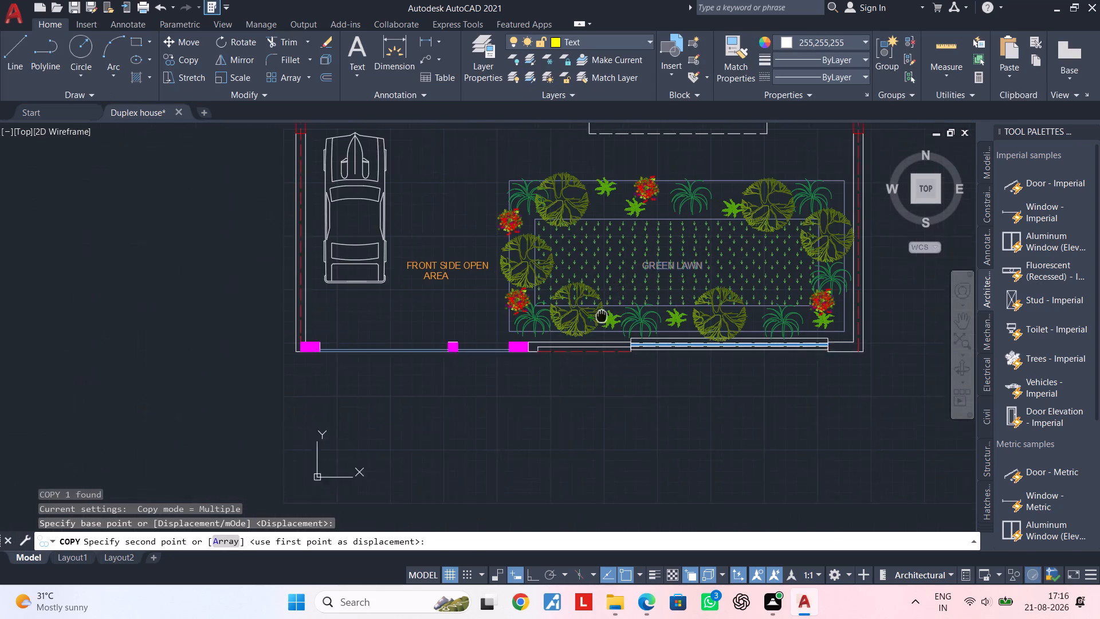
middle_click_drag(602, 316, 605, 317)
scroll(389, 346, "up", 2)
left_click(346, 346)
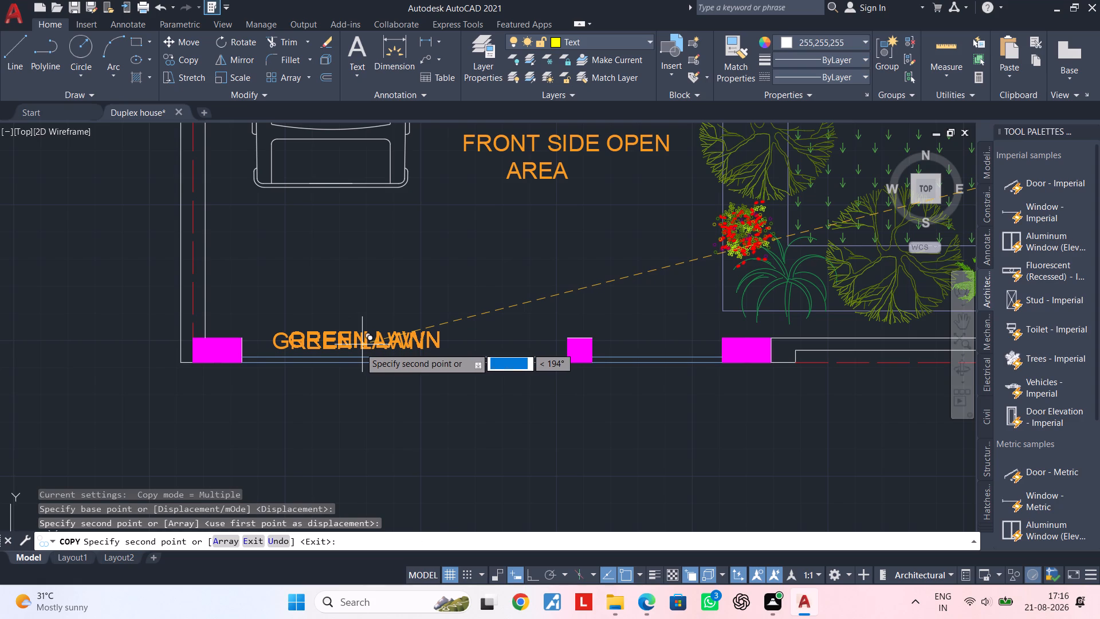
left_click(672, 348)
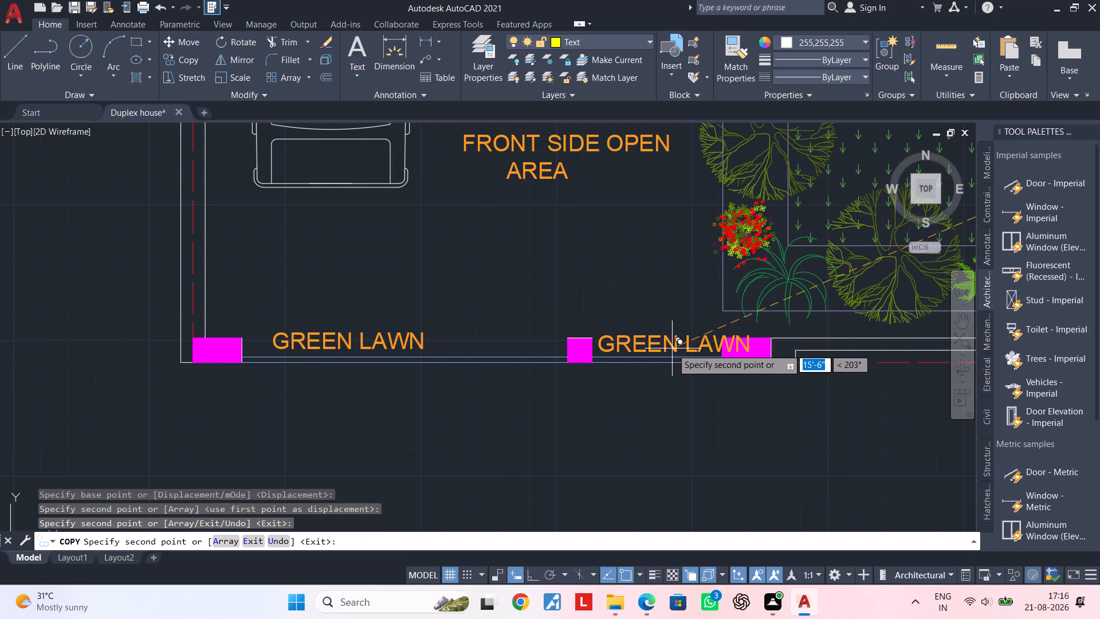
key("Escape")
key("Escape")
Replace the text of the copied label at the wider gate opening with 10' WIDE MAIN GATE.
triple_click(414, 341)
left_click(434, 337)
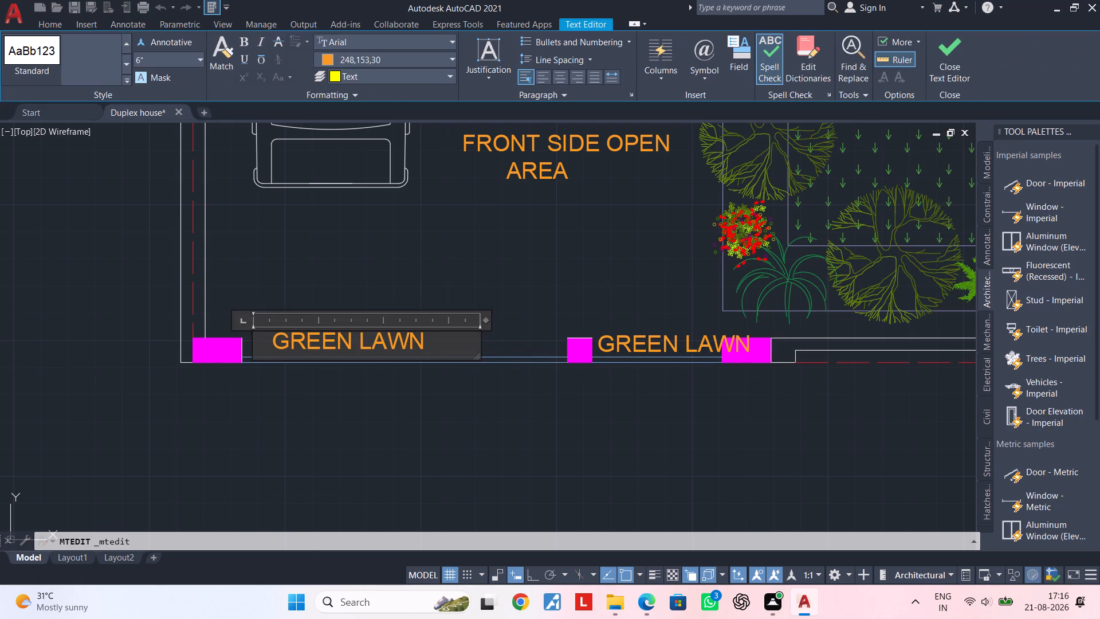
key("BackSpace")
key("BackSpace")
key("BackSpace")
key("BackSpace")
key("BackSpace")
key("BackSpace")
key("BackSpace")
key("BackSpace")
key("BackSpace")
key("BackSpace")
key("BackSpace")
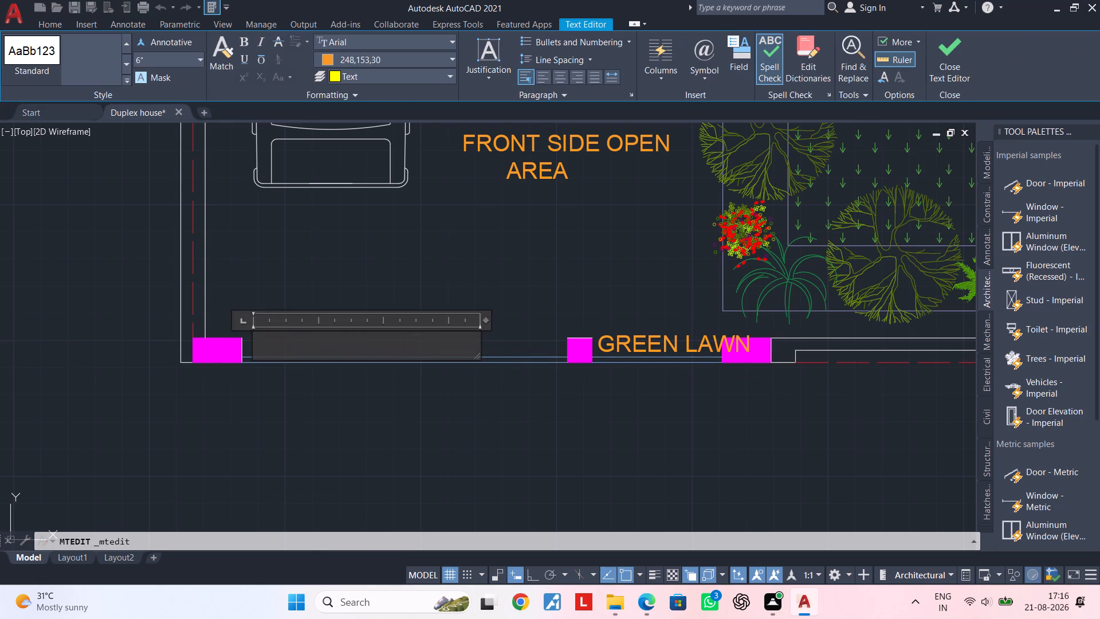
key("BackSpace")
key("BackSpace")
key("BackSpace")
type("10")
type("'")
key("space")
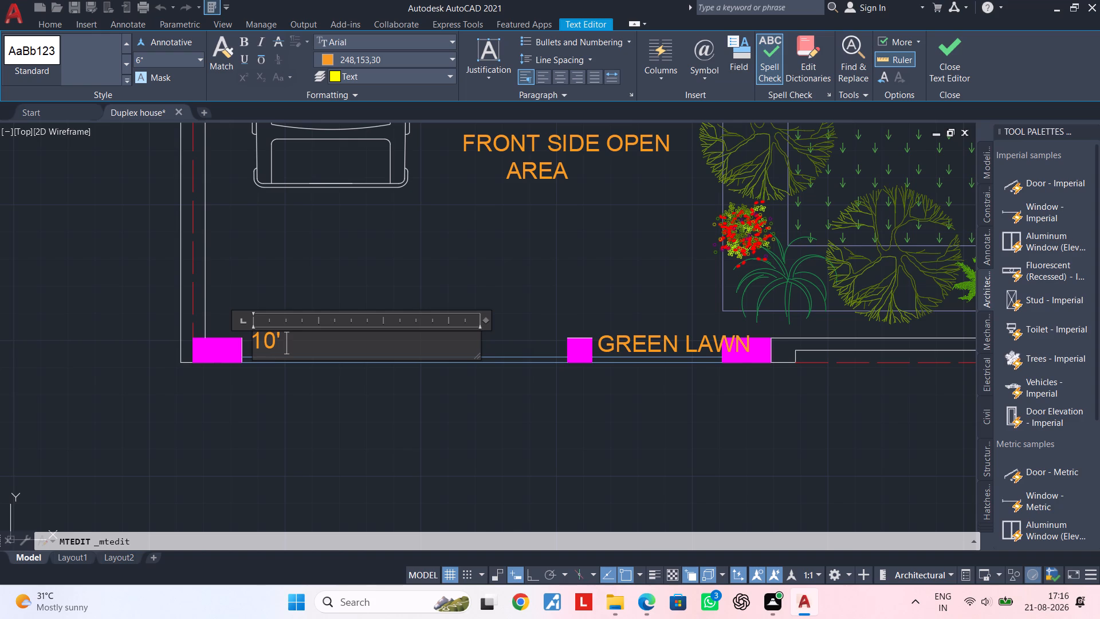
type("WIDE")
key("space")
type("MSAI")
key("BackSpace")
key("BackSpace")
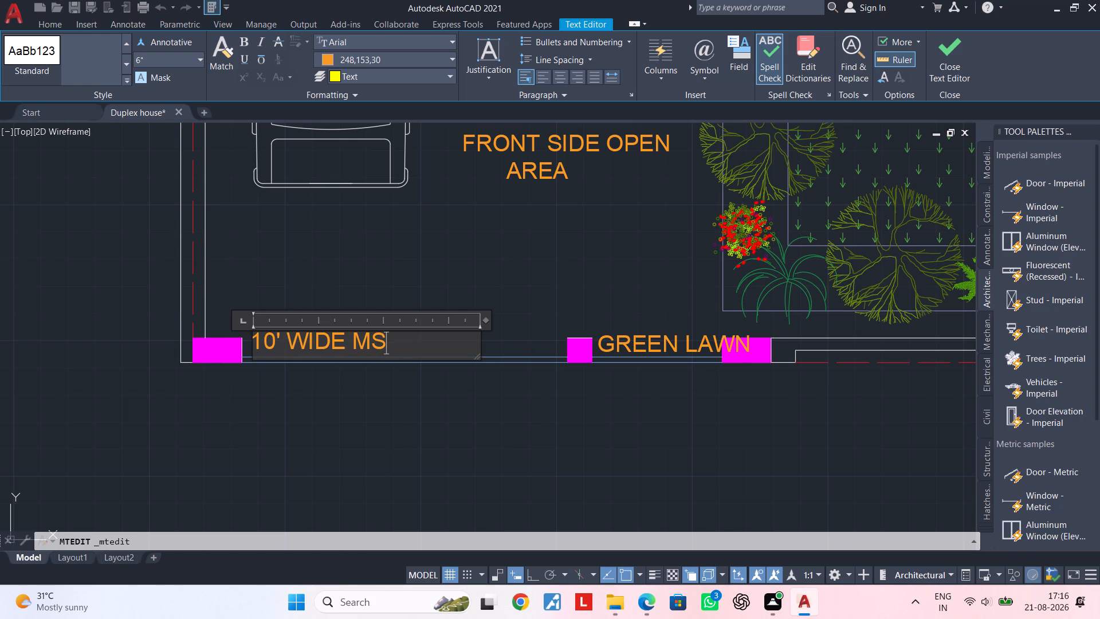
key("BackSpace")
key("a")
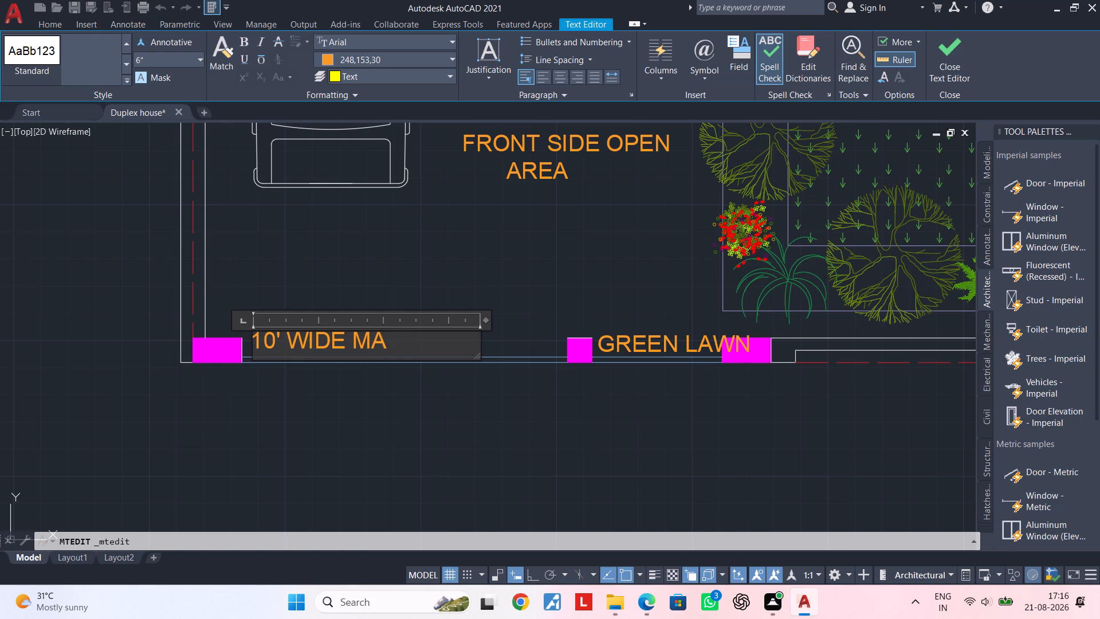
type("IN GATE")
left_click(431, 364)
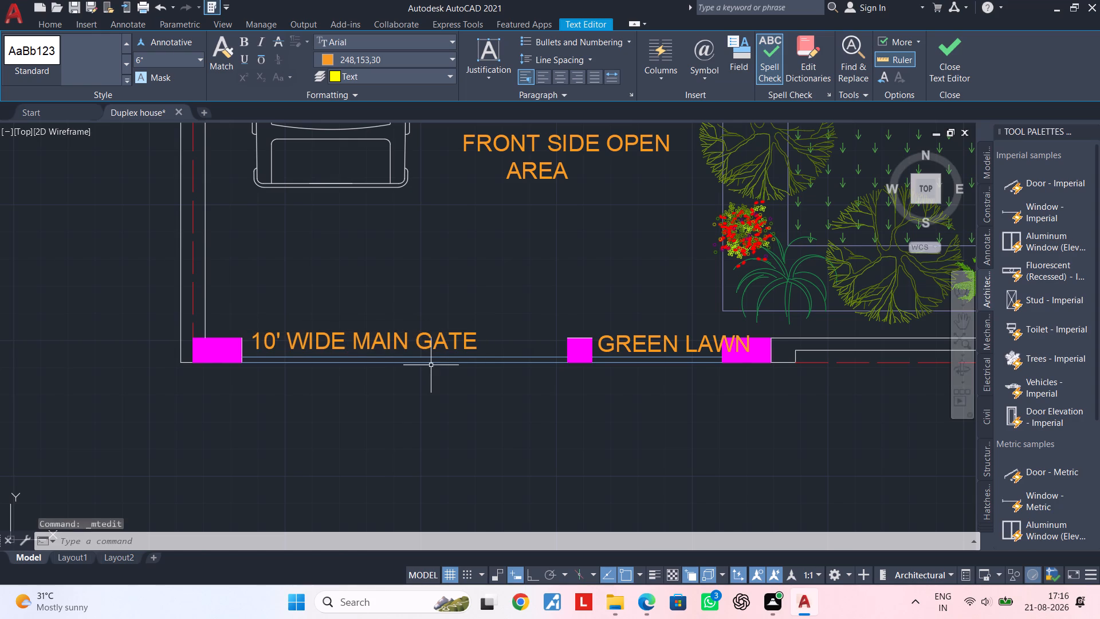
Replace the text of the copied label at the narrower gate opening with 4' GATE.
middle_click_drag(517, 423, 272, 429)
double_click(422, 351)
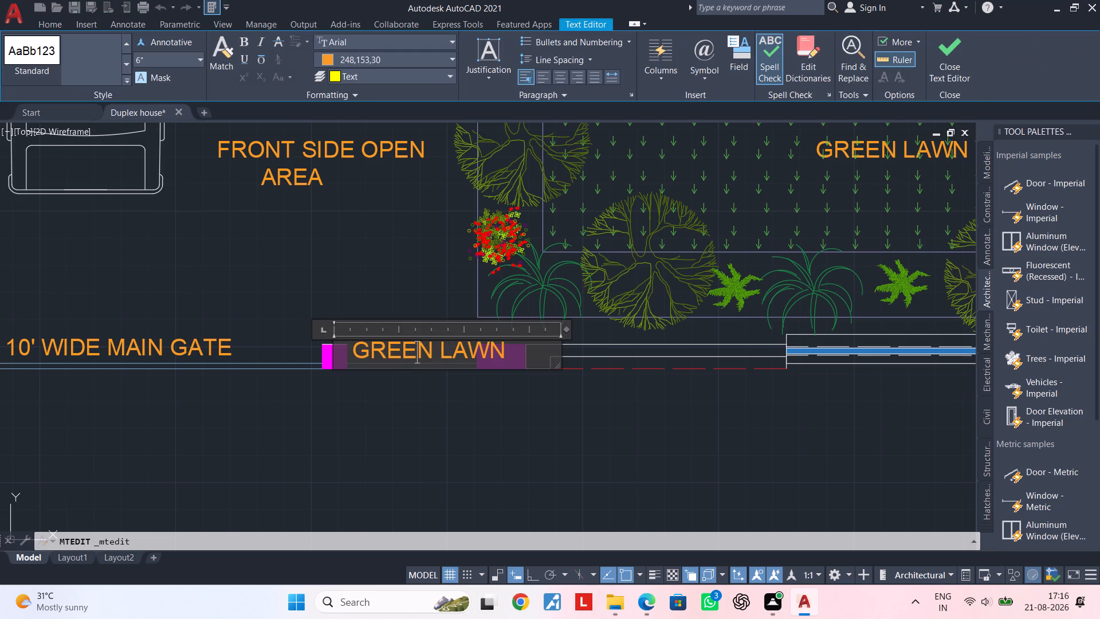
left_click(521, 352)
key("BackSpace")
key("BackSpace")
key("BackSpace")
key("BackSpace")
key("BackSpace")
key("BackSpace")
key("BackSpace")
key("BackSpace")
key("BackSpace")
key("BackSpace")
key("BackSpace")
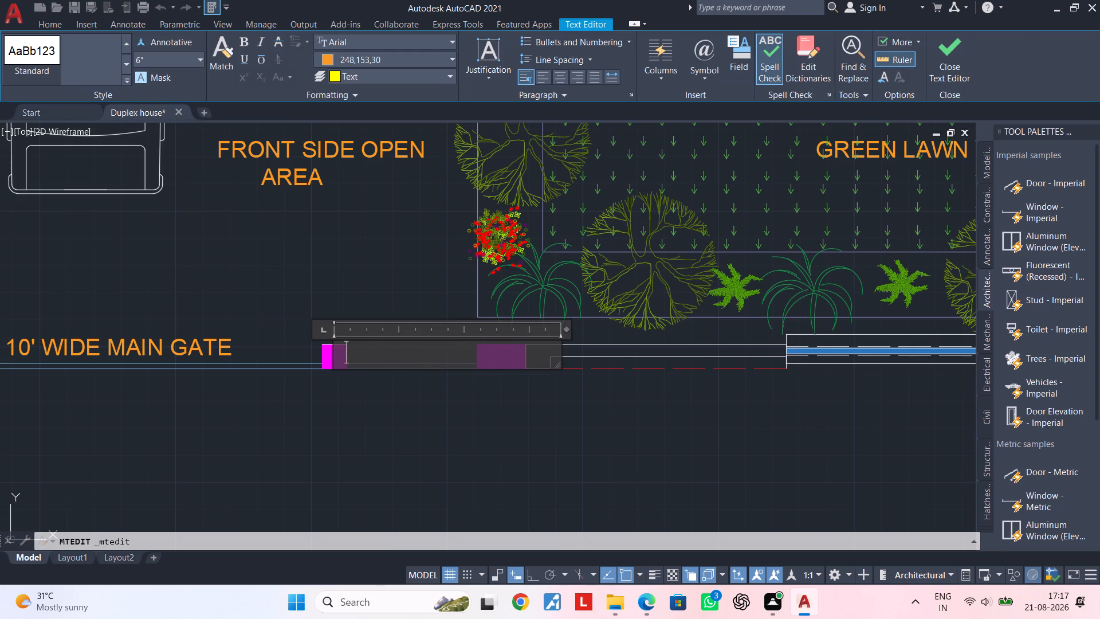
key("BackSpace")
type("4'")
key("space")
type("GATE")
left_click(438, 417)
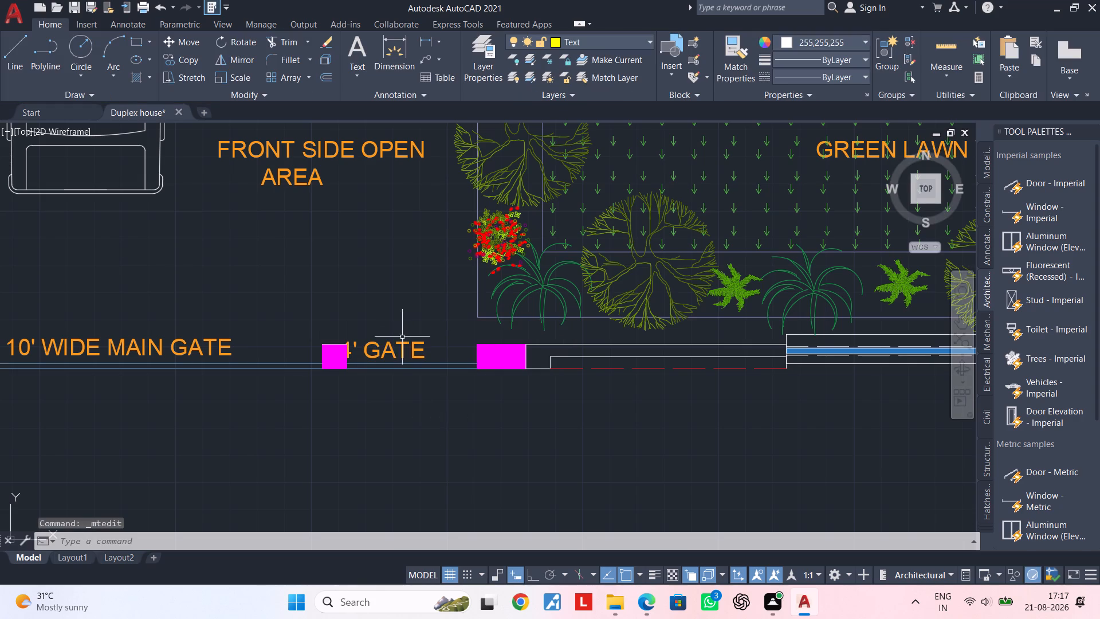
Move the 4' GATE label horizontally so it sits centred between the two magenta columns of the small gate.
left_click(397, 347)
left_click(420, 347)
left_click(417, 350)
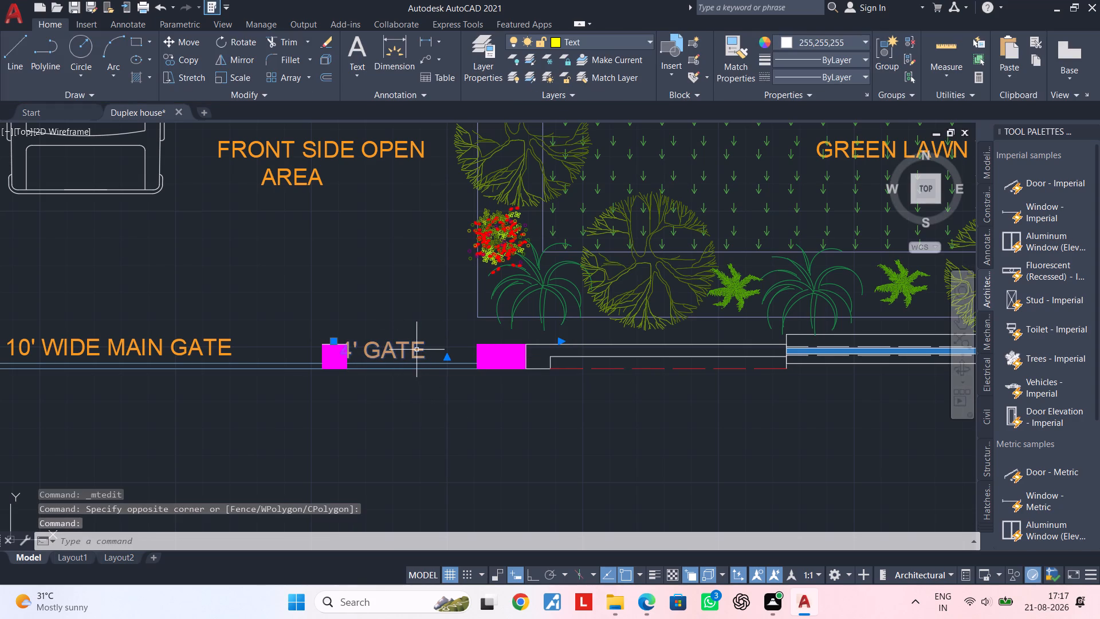
type("M")
key("space")
left_click(416, 350)
left_click(444, 350)
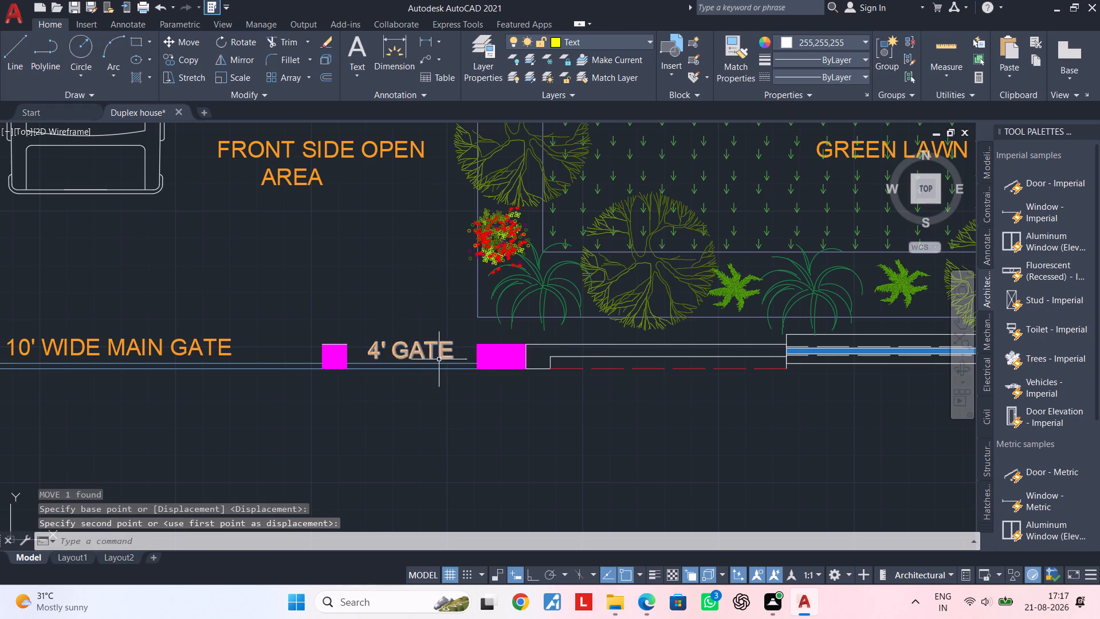
Move the 10' WIDE MAIN GATE label slightly towards the small gate to centre it in the main gate opening.
middle_click_drag(427, 376, 518, 366)
middle_click_drag(390, 377, 459, 371)
left_click(313, 335)
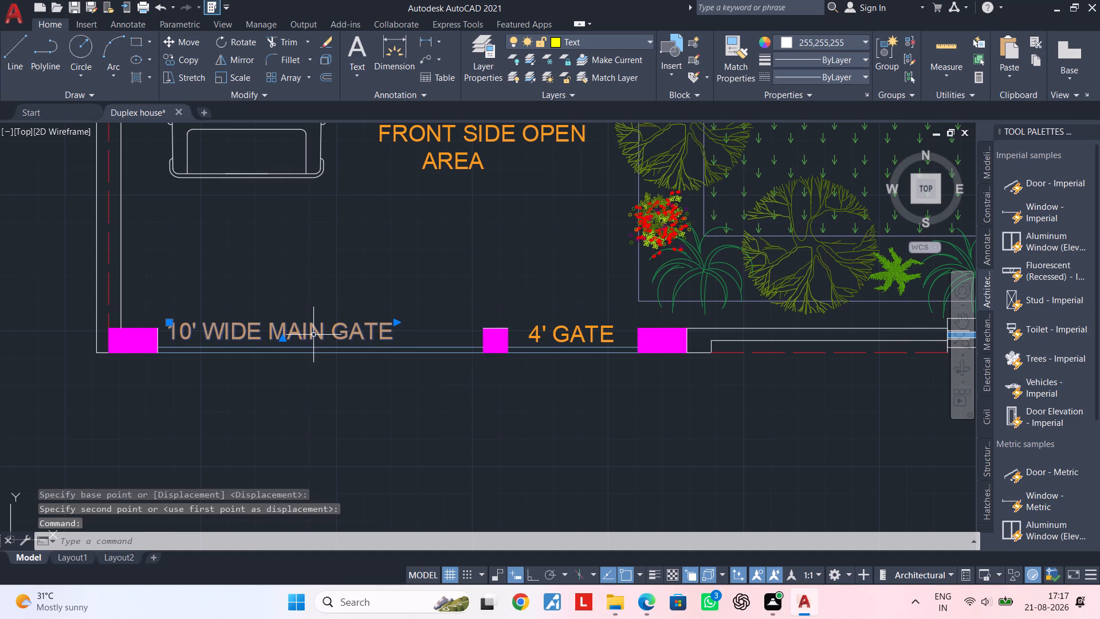
type("M")
key("space")
left_click(313, 335)
left_click(340, 335)
Examine the labels across the plan, from the gates and garden through the bedroom and parking to the living area and lobby.
scroll(412, 377, "down", 1)
middle_click_drag(411, 376, 270, 377)
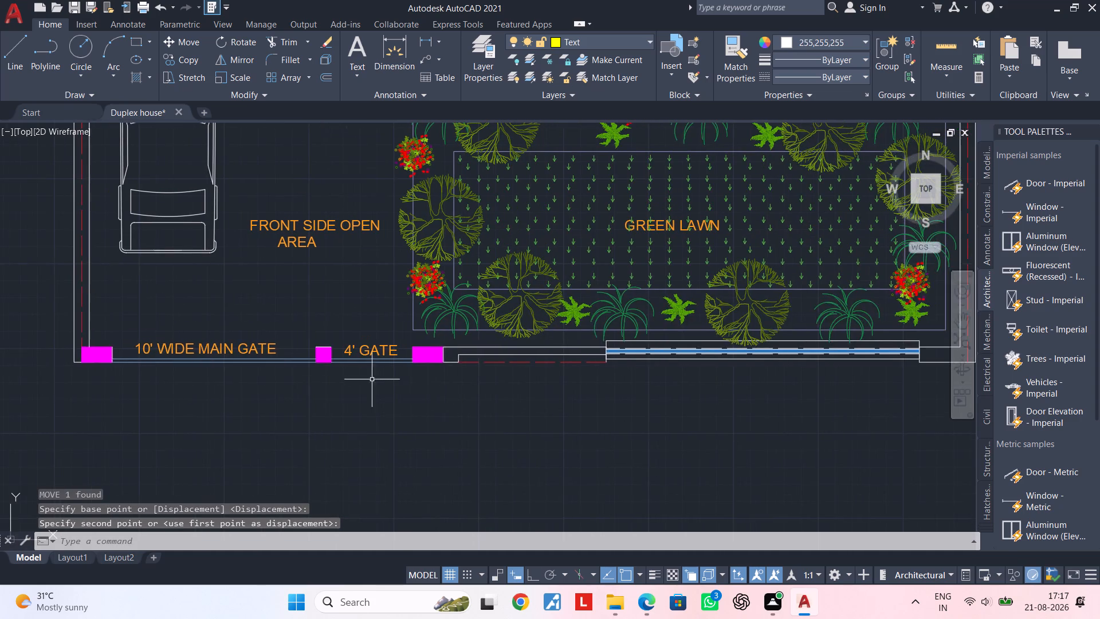
middle_click_drag(417, 380, 323, 382)
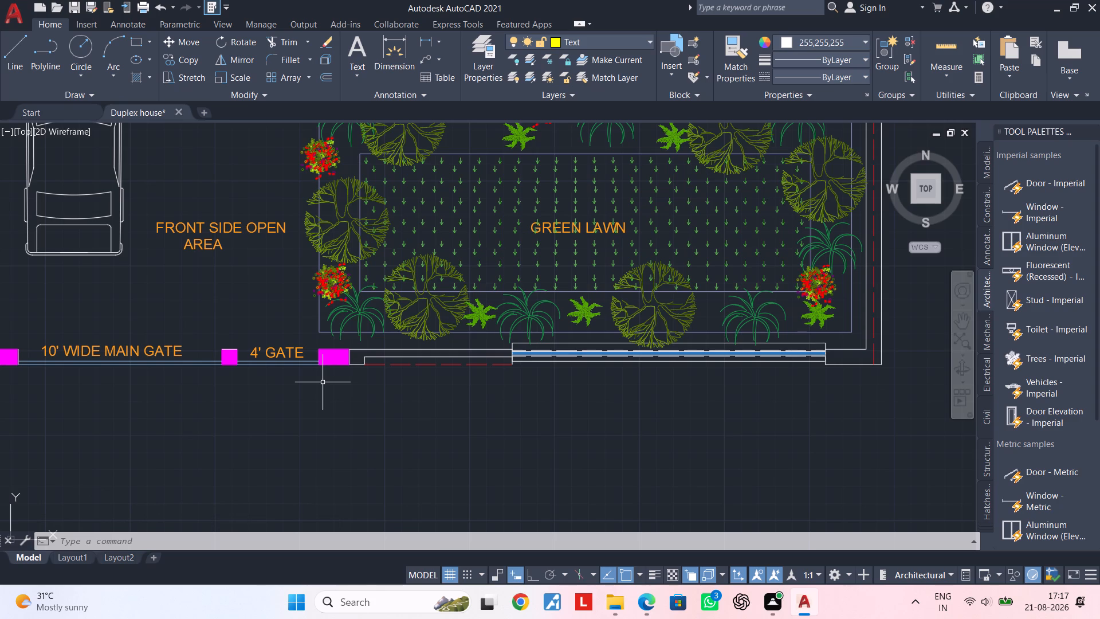
key("Escape")
key("Escape")
key("Escape")
key("Escape")
key("Escape")
key("Escape")
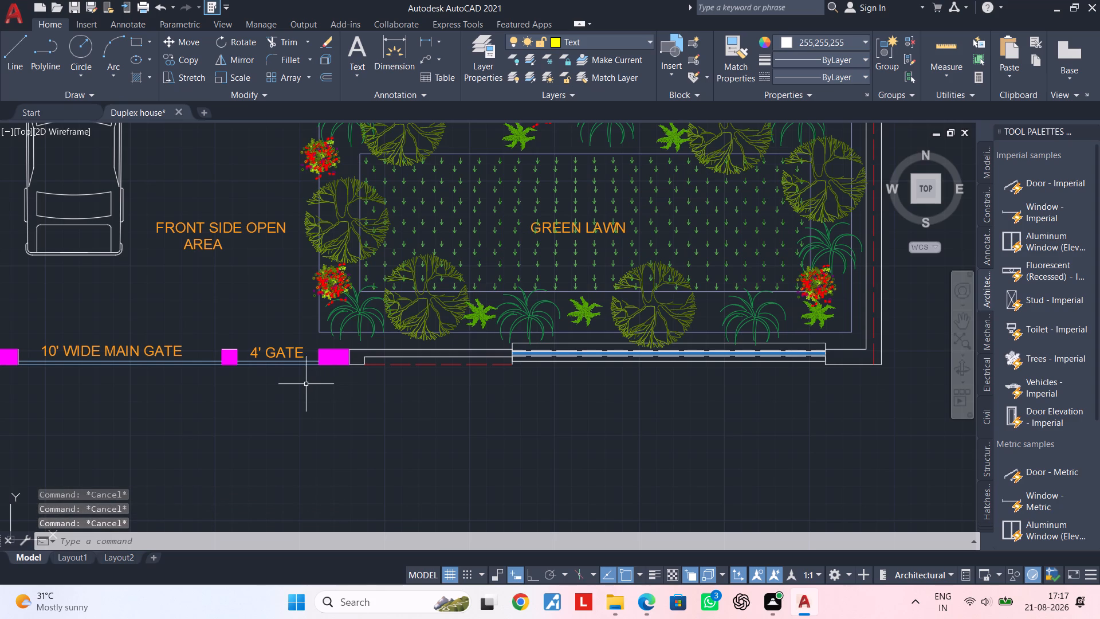
middle_click_drag(306, 382, 328, 399)
key("Escape")
scroll(329, 382, "down", 2)
middle_click_drag(341, 381, 313, 418)
middle_click_drag(343, 293, 289, 377)
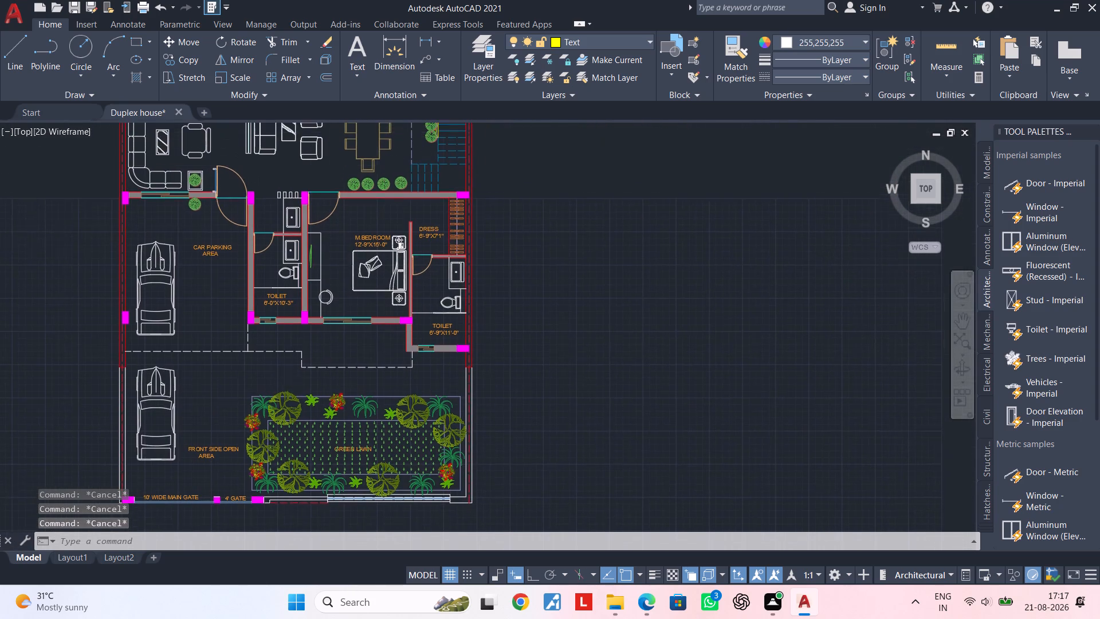
middle_click_drag(342, 318, 314, 401)
scroll(320, 292, "up", 2)
middle_click_drag(320, 292, 595, 287)
scroll(567, 295, "down", 1)
middle_click_drag(567, 295, 478, 380)
scroll(490, 210, "up", 3)
scroll(485, 217, "down", 2)
middle_click_drag(485, 217, 752, 201)
middle_click_drag(667, 241, 289, 417)
scroll(355, 364, "down", 1)
middle_click_drag(355, 364, 441, 352)
middle_click_drag(443, 346, 315, 278)
key("Escape")
key("Escape")
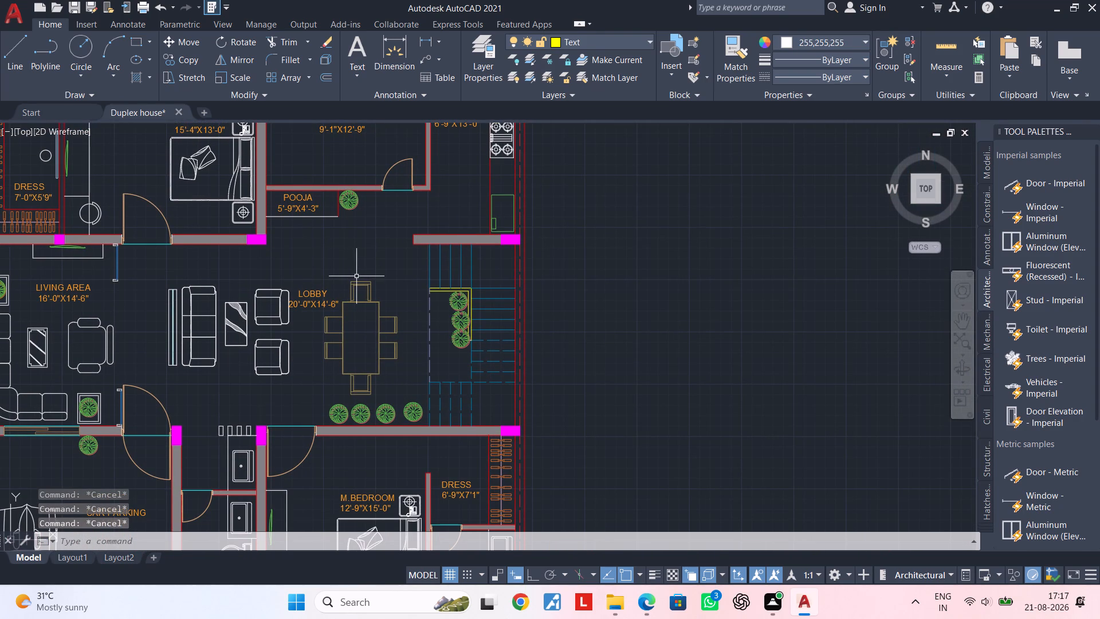
Save the Duplex house drawing.
key("ctrl+s")
key("ctrl+s")
key("ctrl+s")
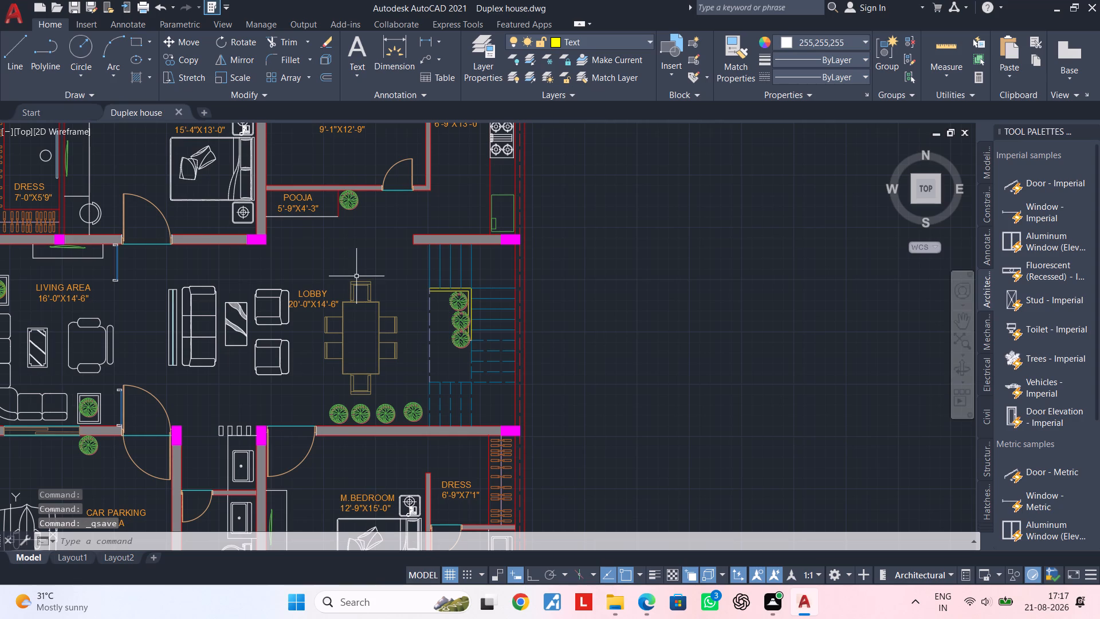
key("ctrl+s")
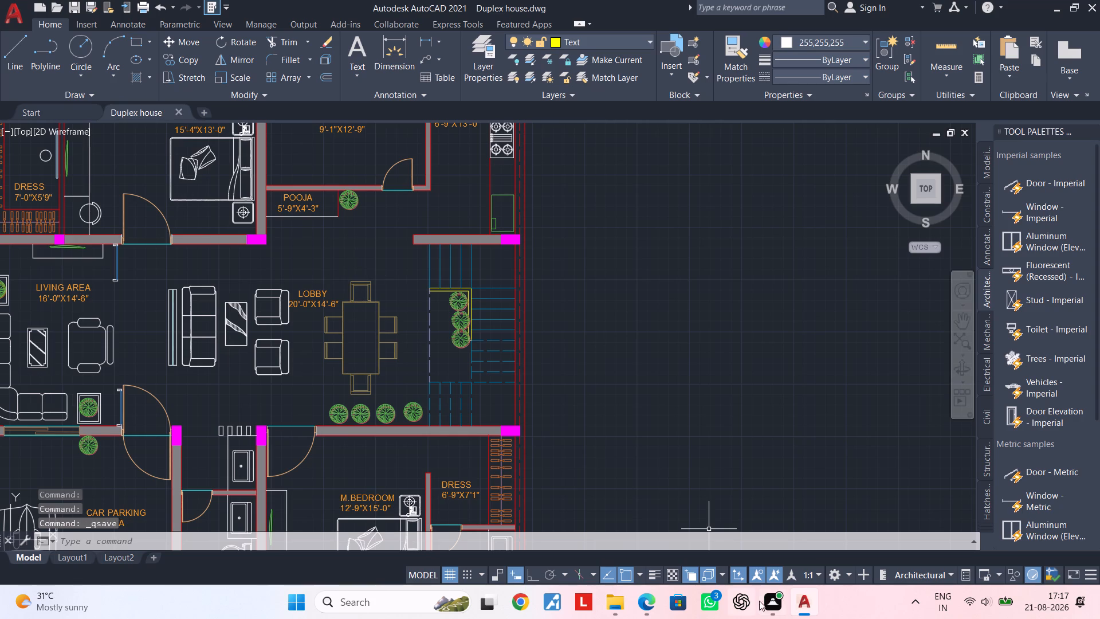
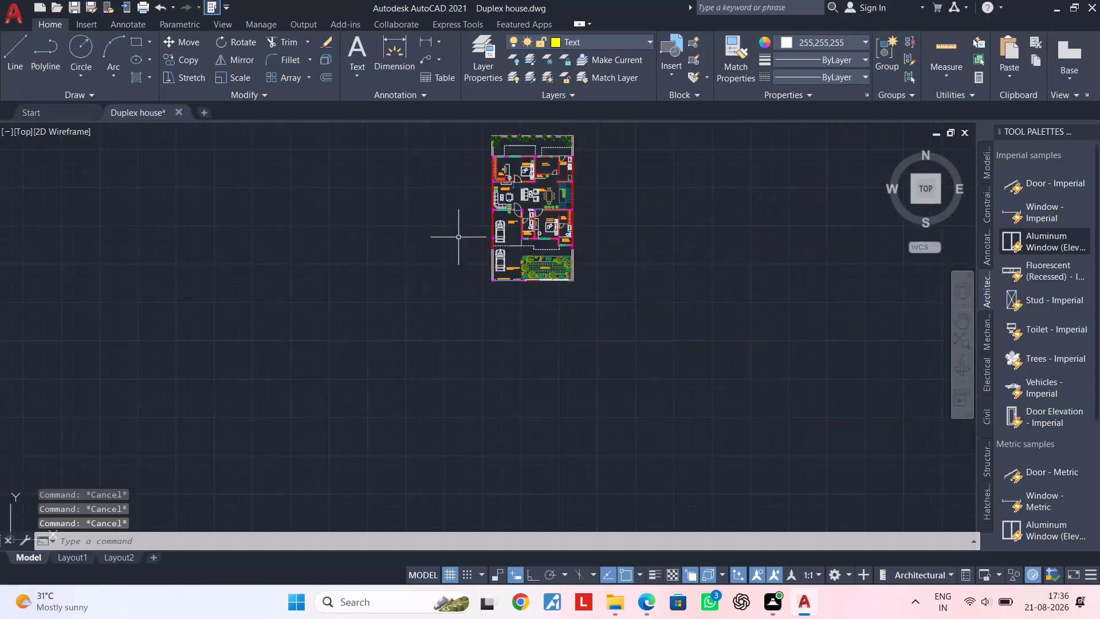
Open DesignCenter to browse the available CAD blocks.
middle_click_drag(465, 244, 312, 308)
scroll(384, 285, "up", 3)
middle_click_drag(375, 284, 542, 340)
key("Escape")
scroll(584, 293, "down", 2)
middle_click_drag(535, 292, 559, 287)
key("Escape")
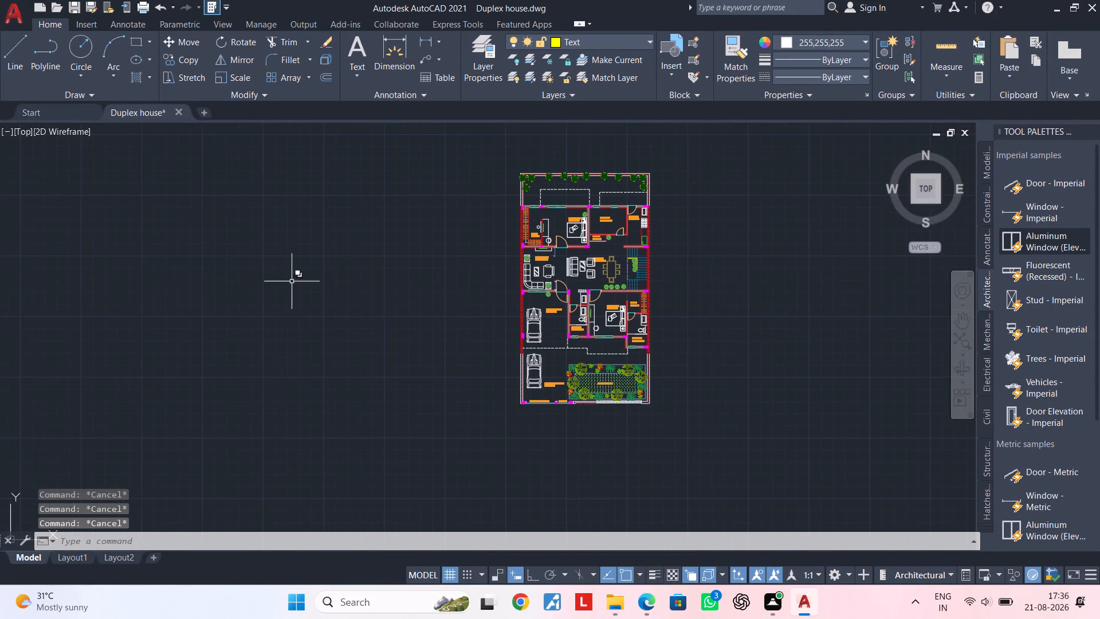
middle_click_drag(267, 277, 352, 280)
key("Escape")
key("Escape")
type("AD")
key("c")
key("space")
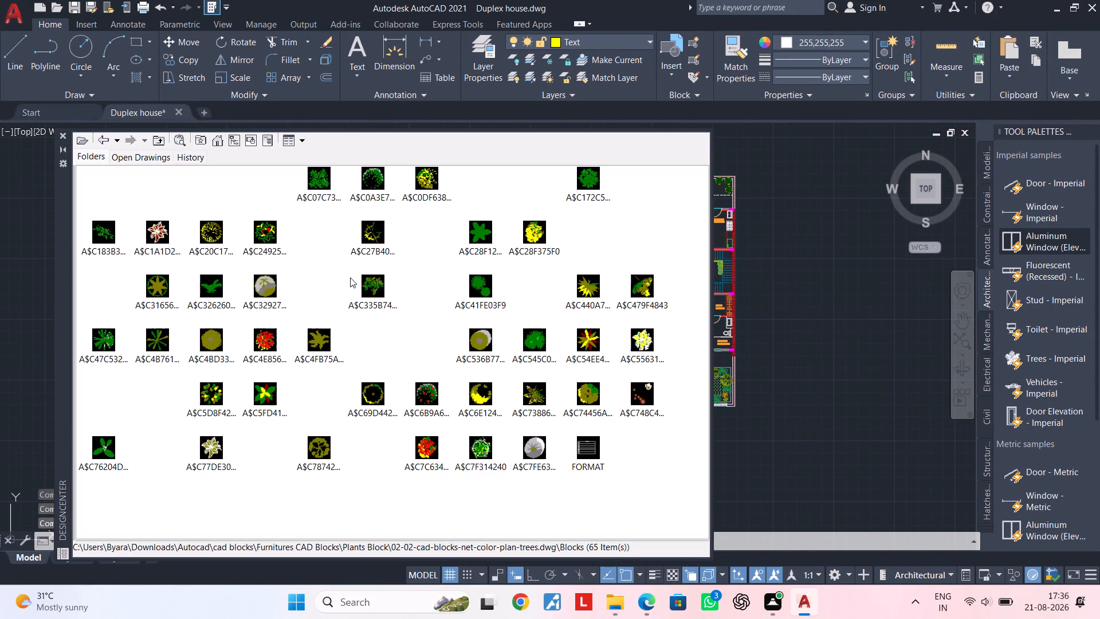
Load 03-04-cad-blocks-net-cars-elevations-and-plan from the Cars folder into DesignCenter and display its blocks.
double_click(78, 144)
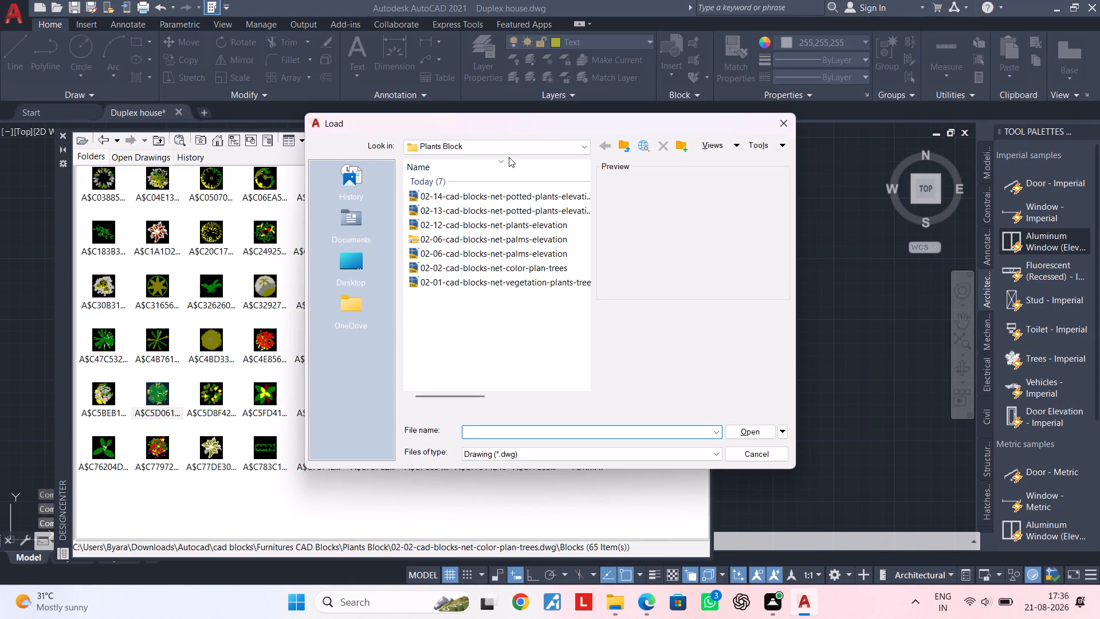
left_click(509, 151)
triple_click(559, 250)
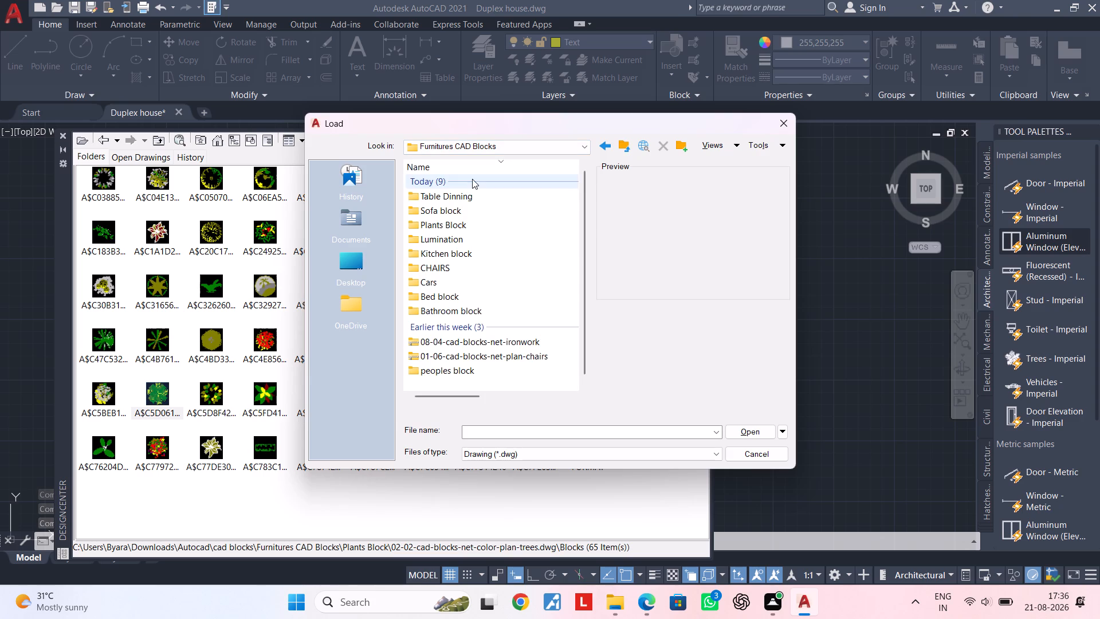
double_click(441, 278)
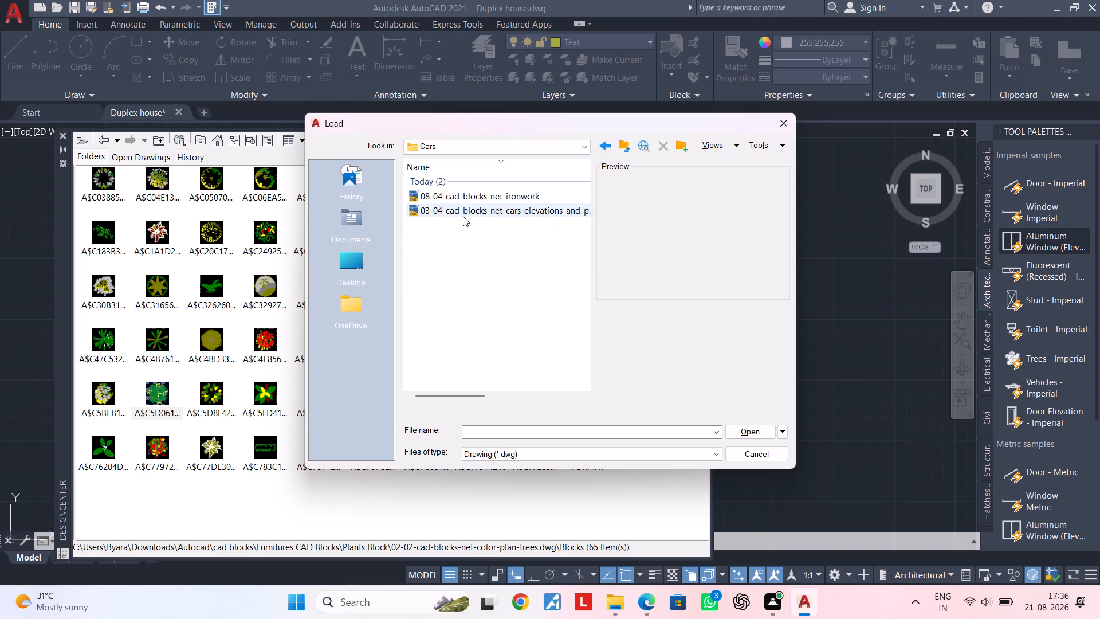
double_click(463, 216)
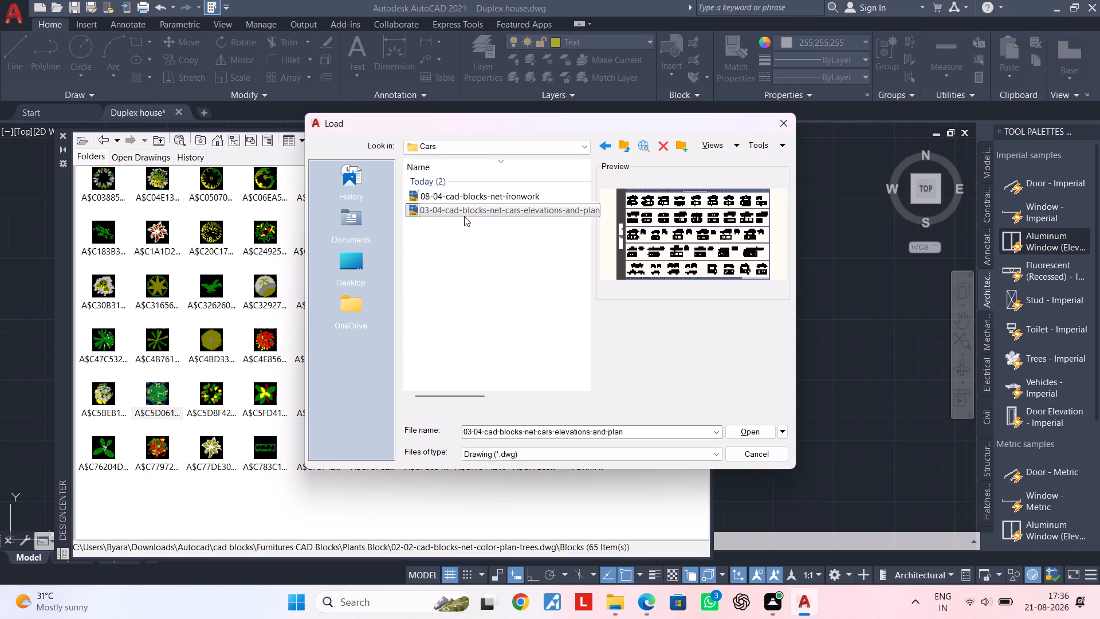
triple_click(539, 213)
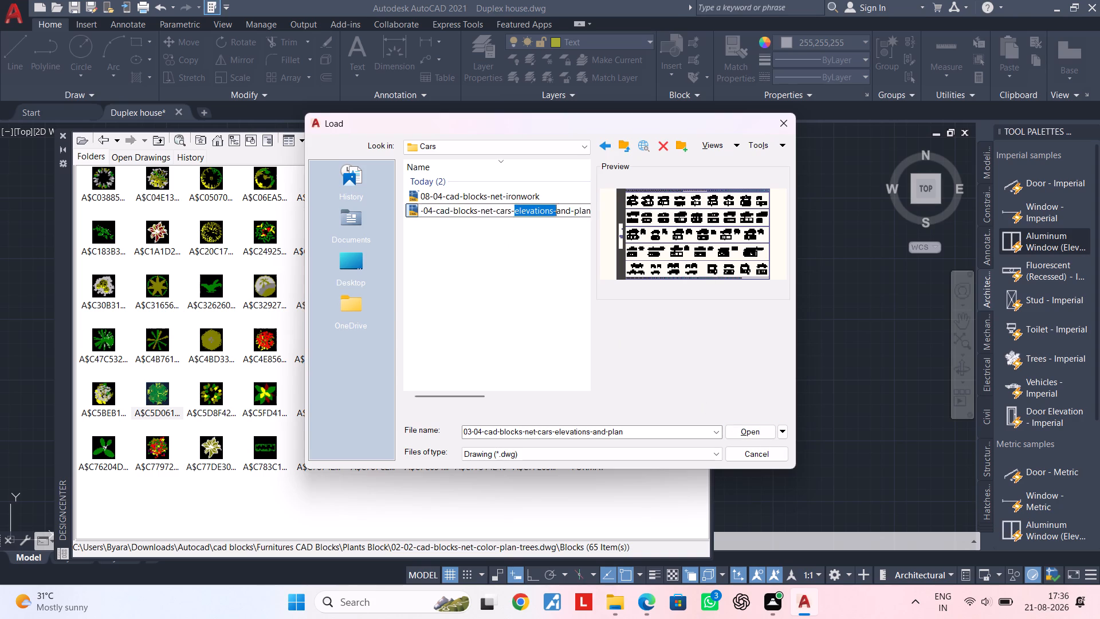
double_click(577, 213)
left_click(742, 429)
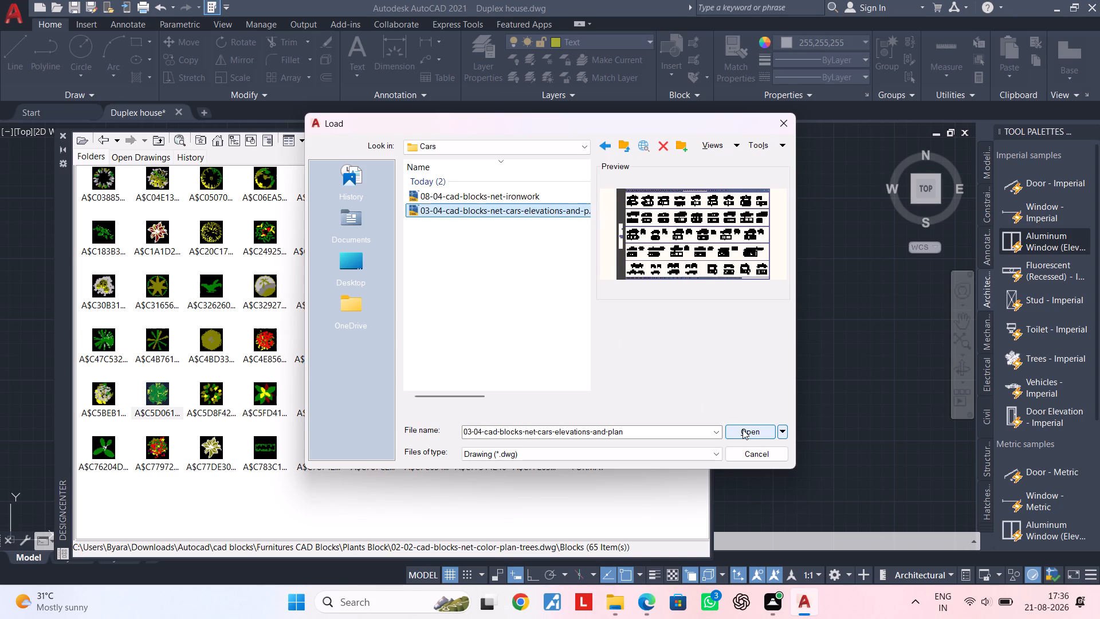
left_click(740, 425)
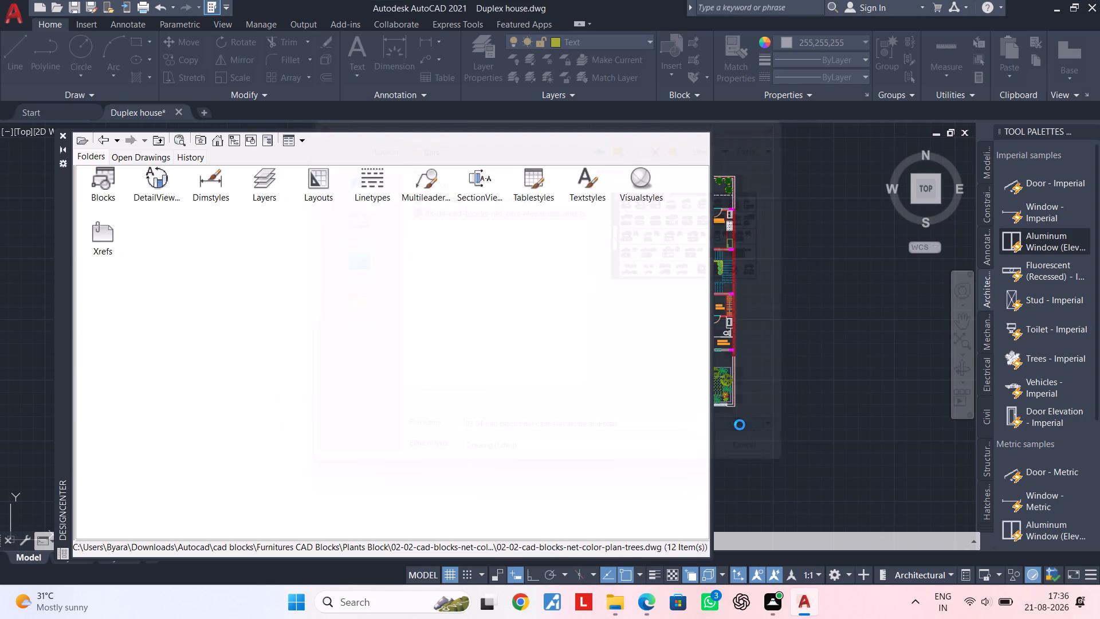
left_click(113, 195)
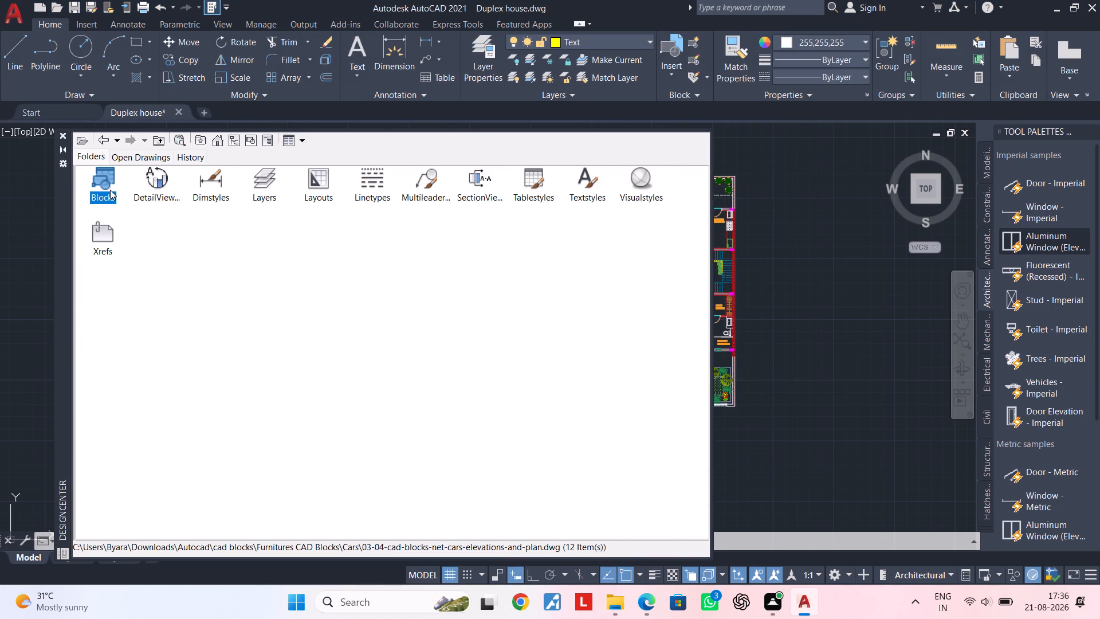
triple_click(96, 179)
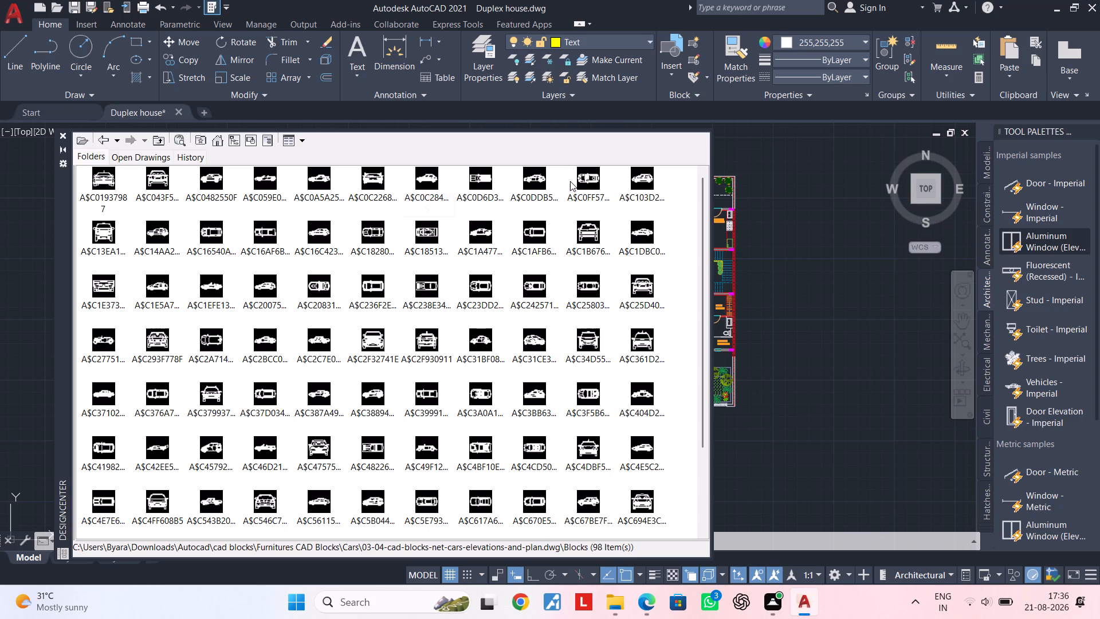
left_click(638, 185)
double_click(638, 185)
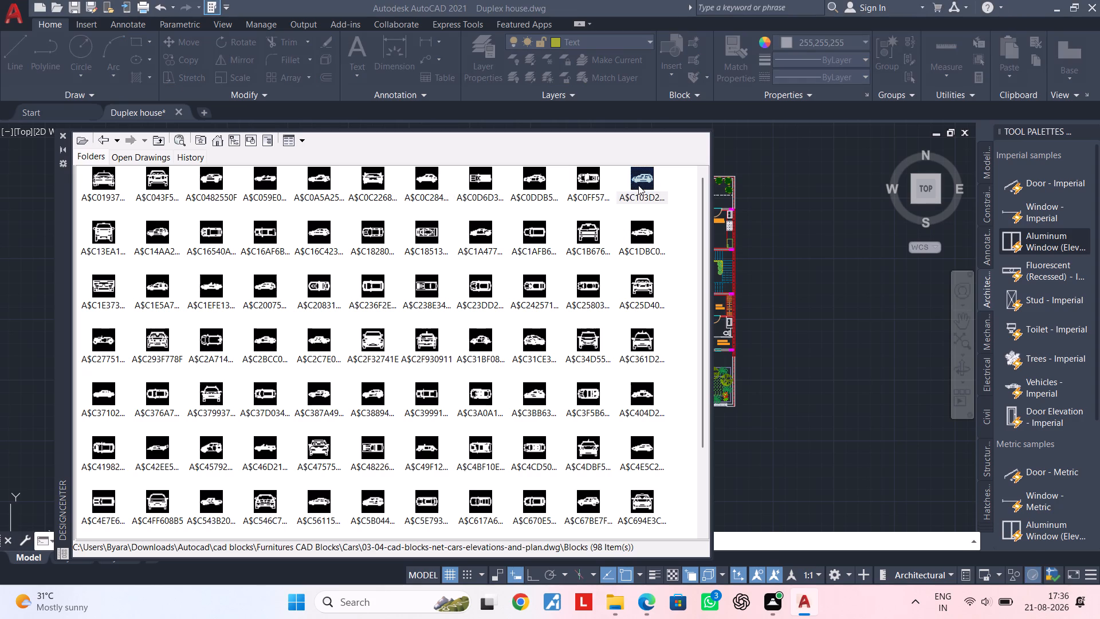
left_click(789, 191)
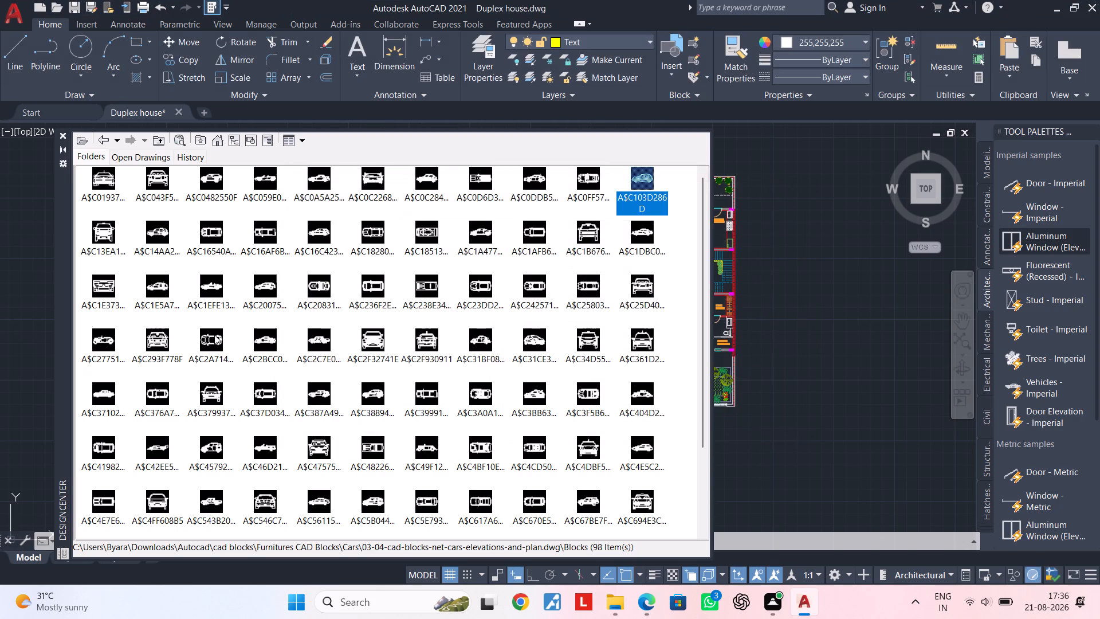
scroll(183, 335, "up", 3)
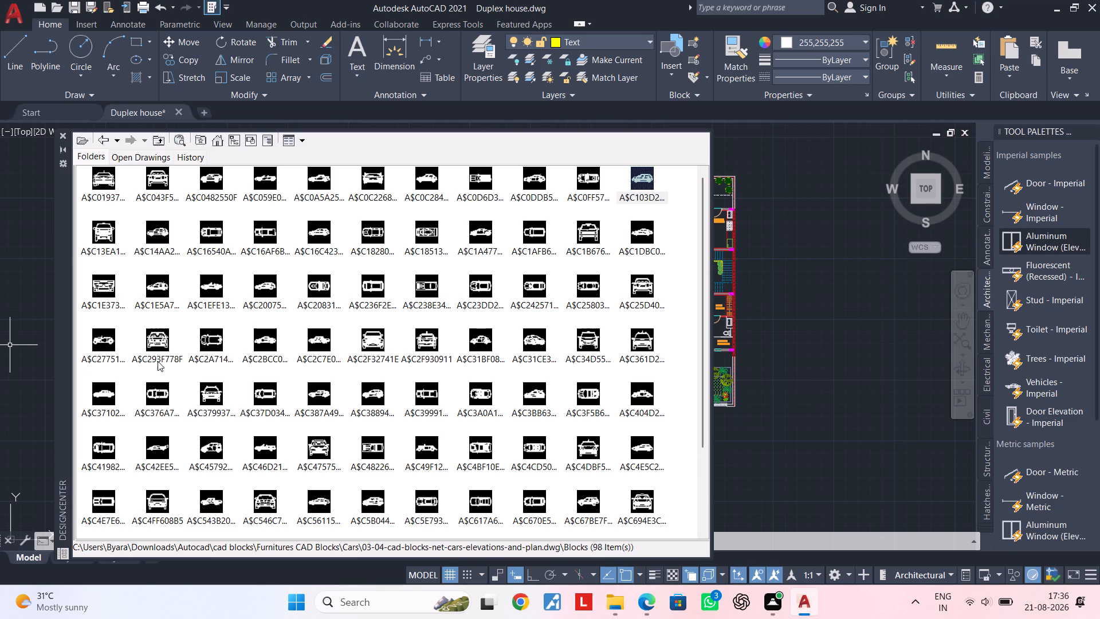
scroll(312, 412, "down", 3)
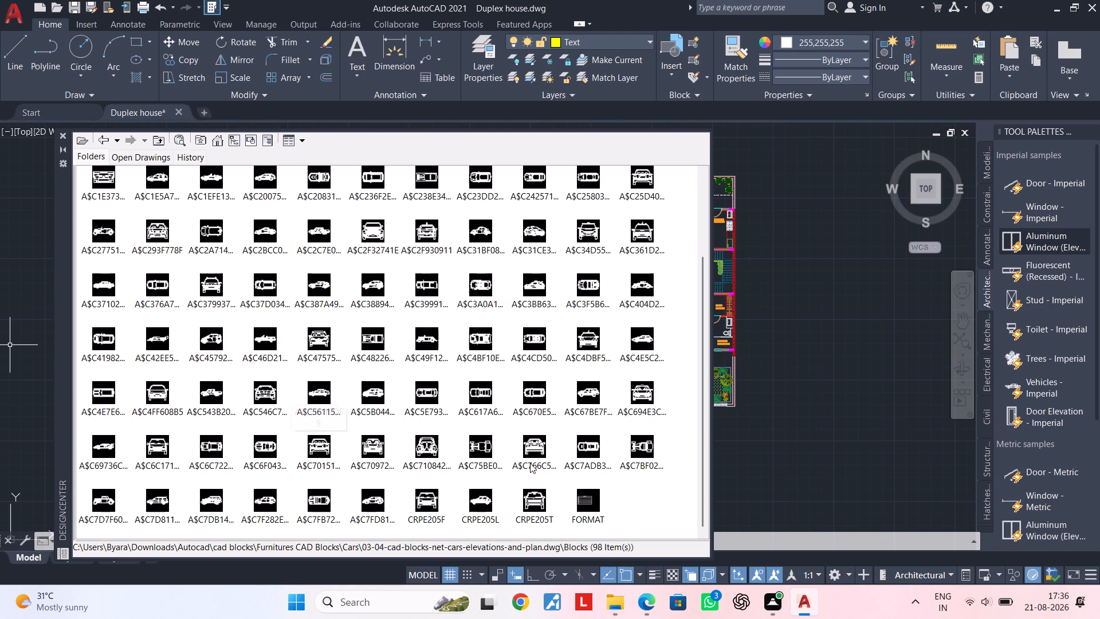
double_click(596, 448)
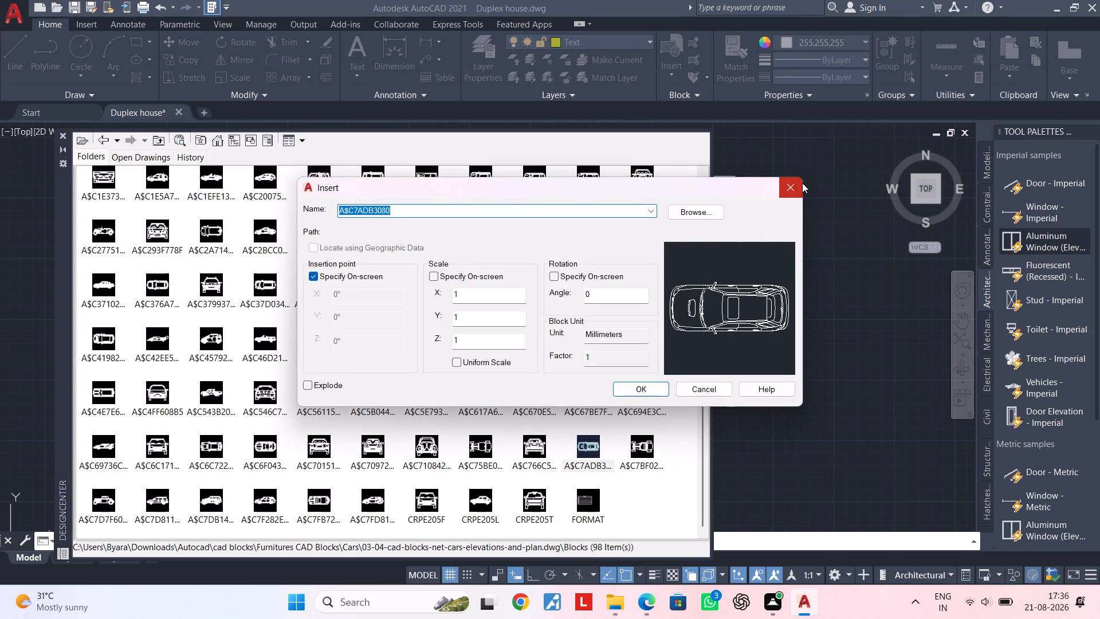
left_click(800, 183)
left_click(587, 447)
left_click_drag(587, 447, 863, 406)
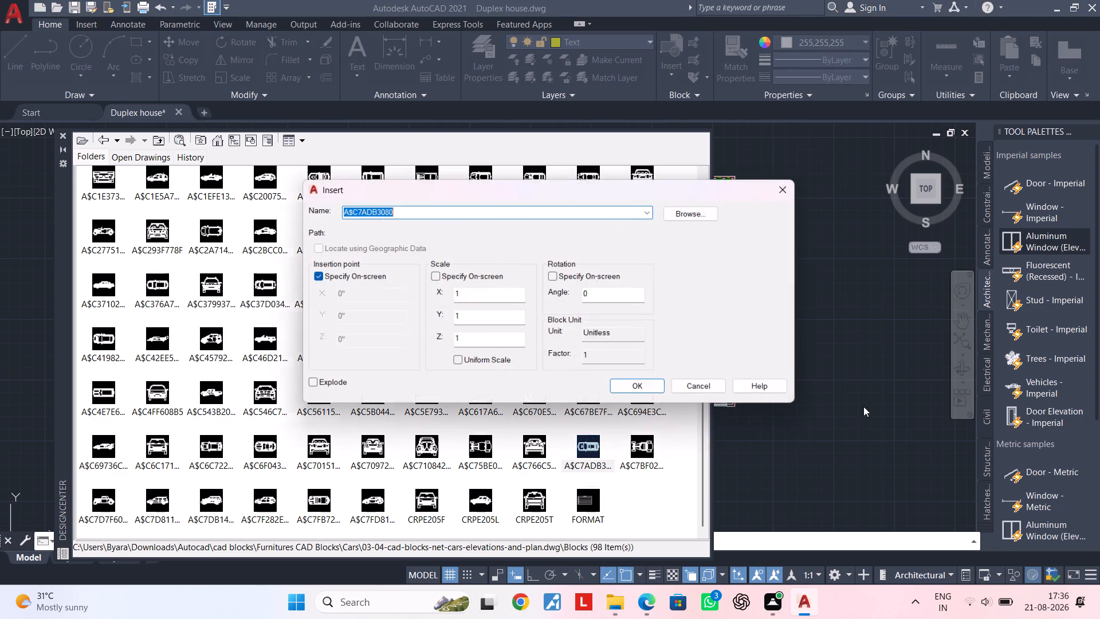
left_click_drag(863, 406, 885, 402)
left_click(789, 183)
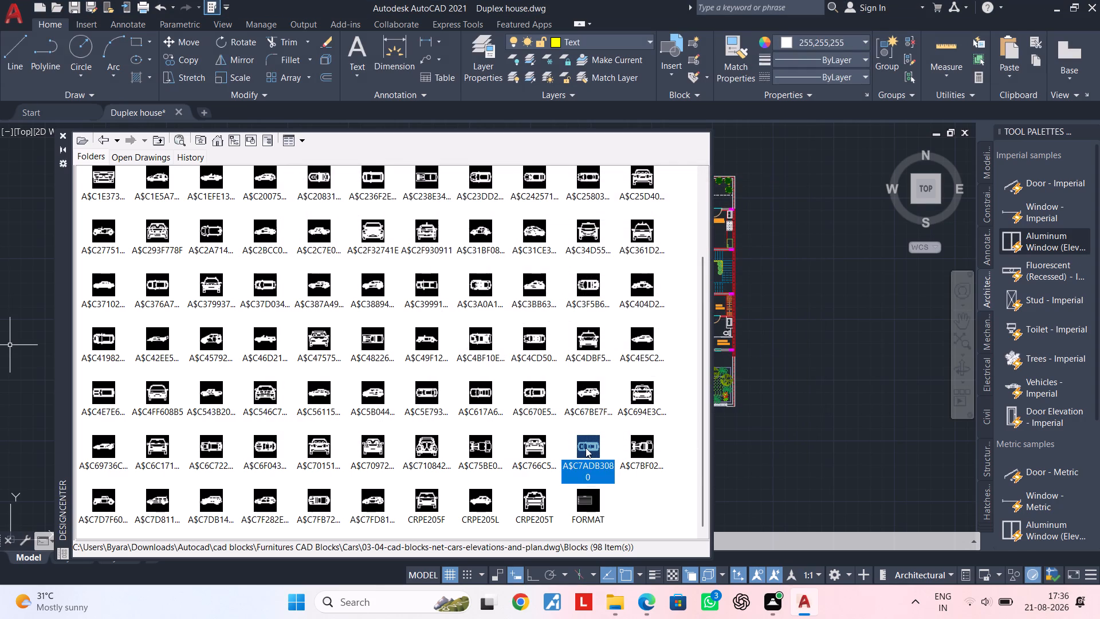
Place the top-view car block A$C7ADB3080 in model space beside the house plan, and close DesignCenter.
left_click_drag(603, 446, 821, 432)
triple_click(821, 432)
left_click_drag(814, 432, 808, 432)
scroll(807, 430, "down", 3)
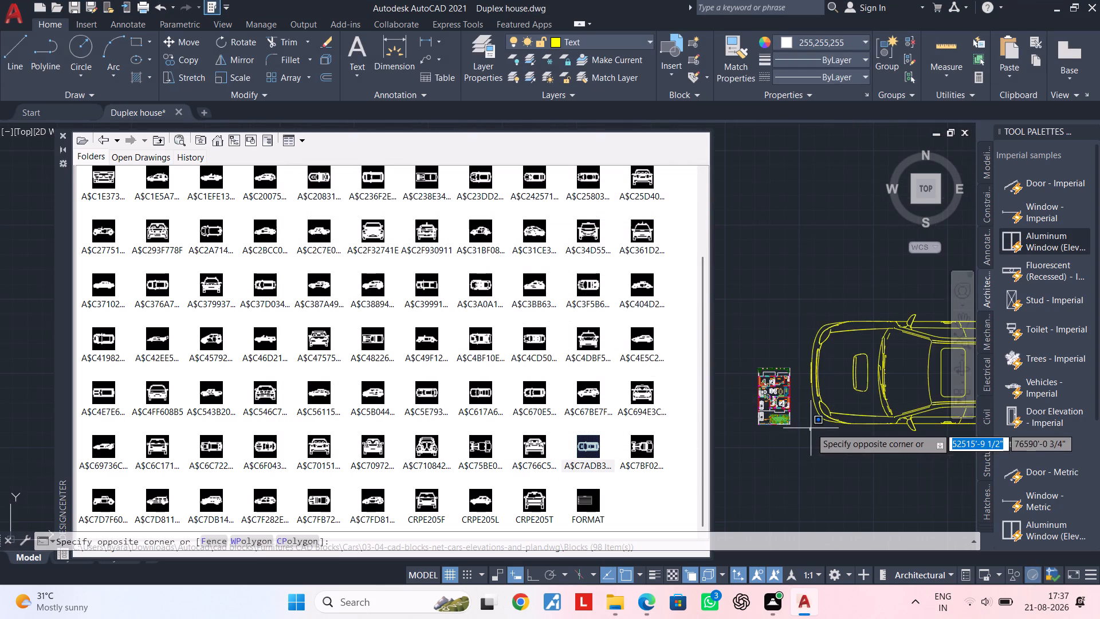
middle_click_drag(803, 427, 587, 386)
scroll(714, 395, "down", 1)
middle_click_drag(752, 393, 821, 348)
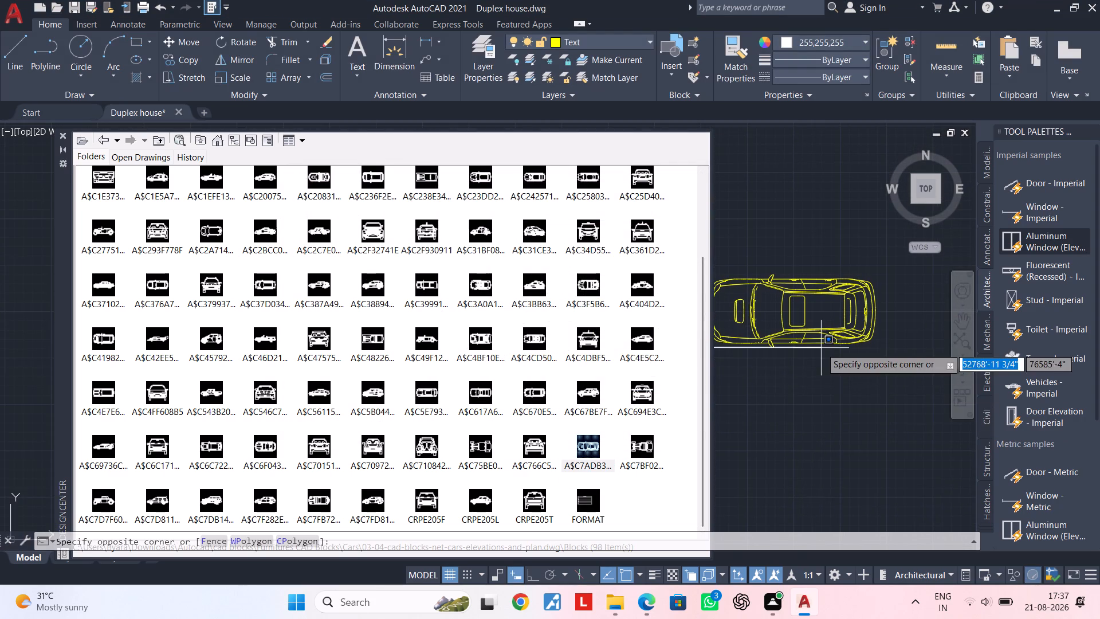
key("Escape")
key("Escape")
key("Escape")
key("Escape")
key("Escape")
key("Escape")
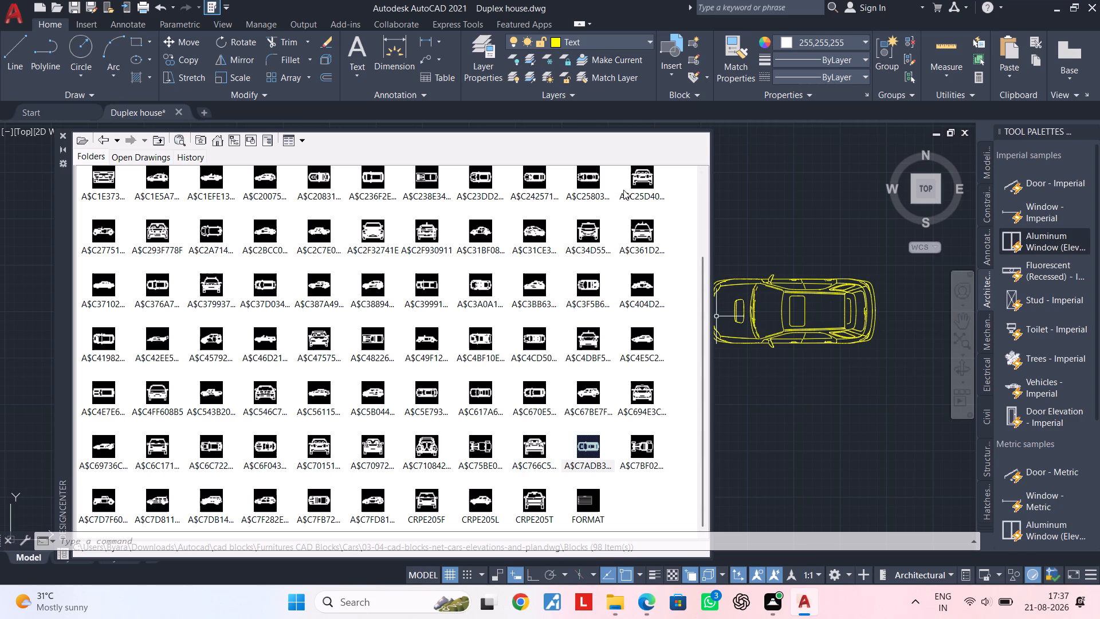
key("Escape")
left_click(60, 135)
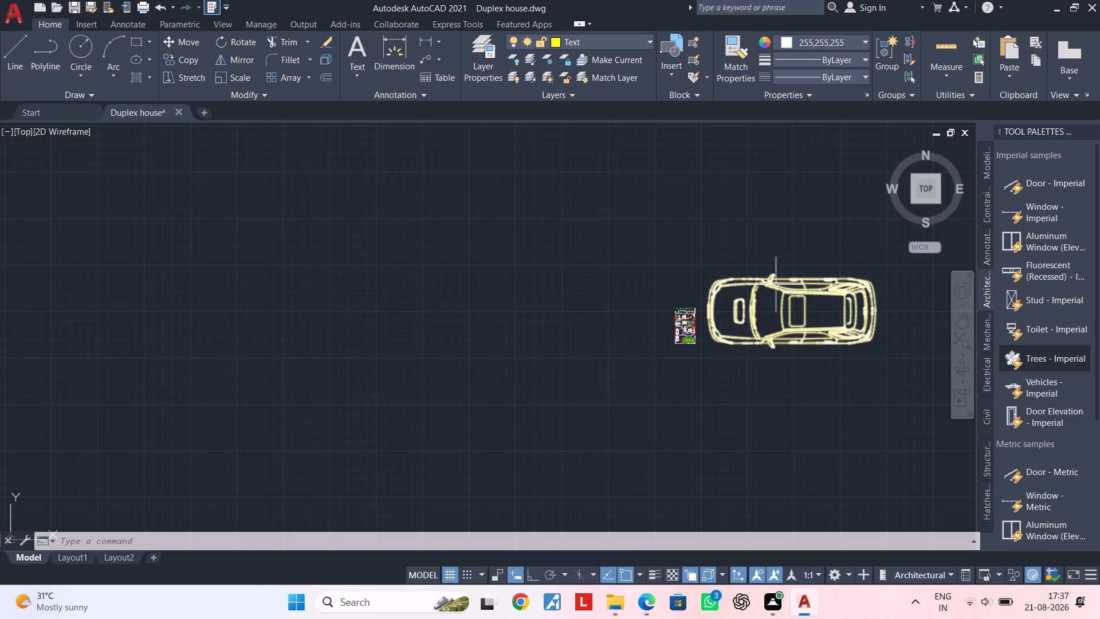
Make layer 0 the current layer.
left_click(585, 41)
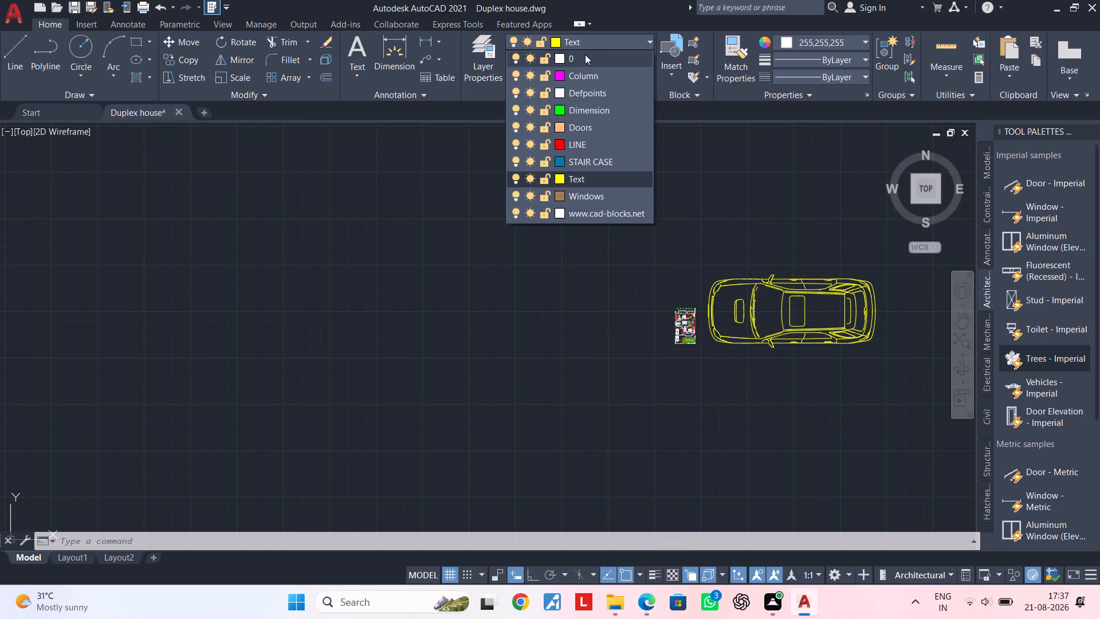
left_click(585, 54)
key("Escape")
left_click(768, 285)
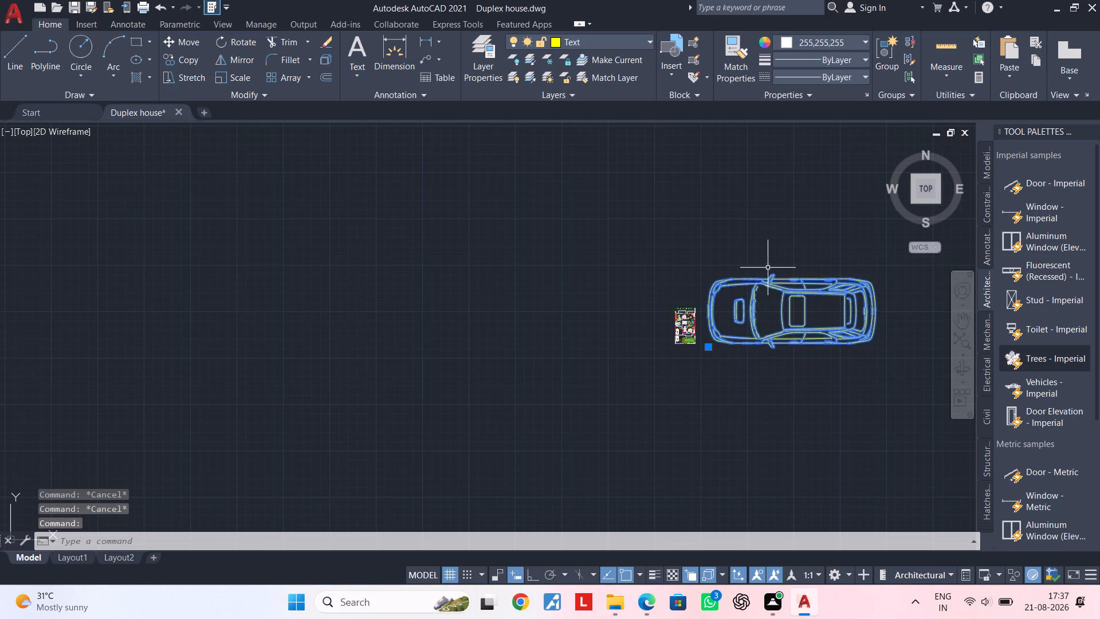
key("Escape")
key("Escape")
Delete the existing car from the plan's car parking area.
scroll(804, 289, "up", 1)
middle_click_drag(802, 287, 693, 207)
scroll(649, 244, "up", 3)
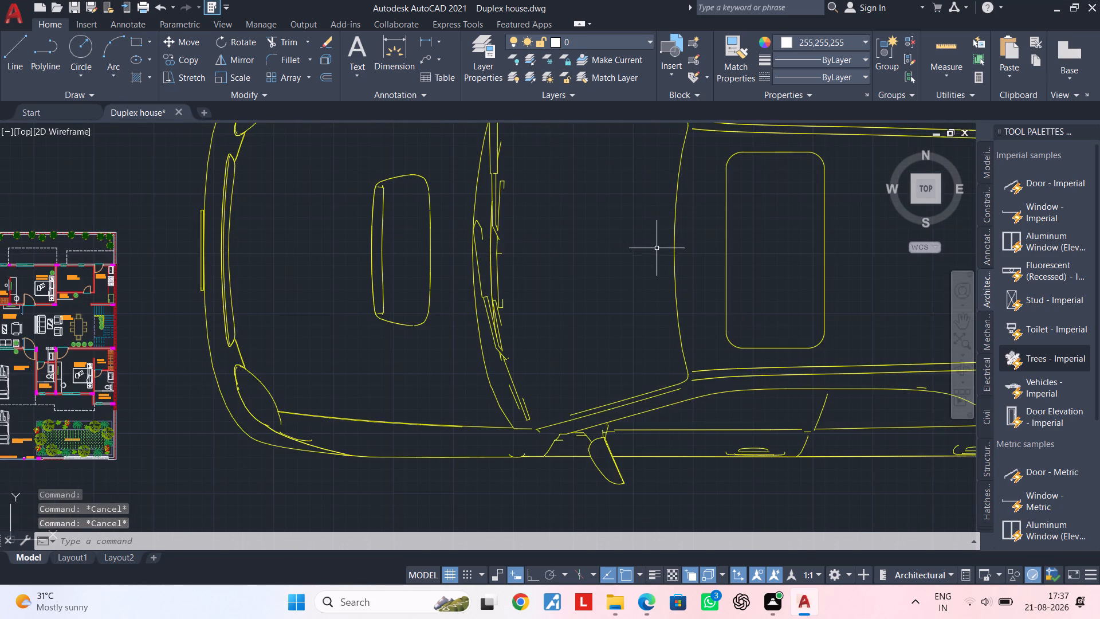
scroll(659, 249, "down", 3)
scroll(544, 287, "up", 3)
scroll(370, 279, "up", 4)
scroll(632, 249, "down", 1)
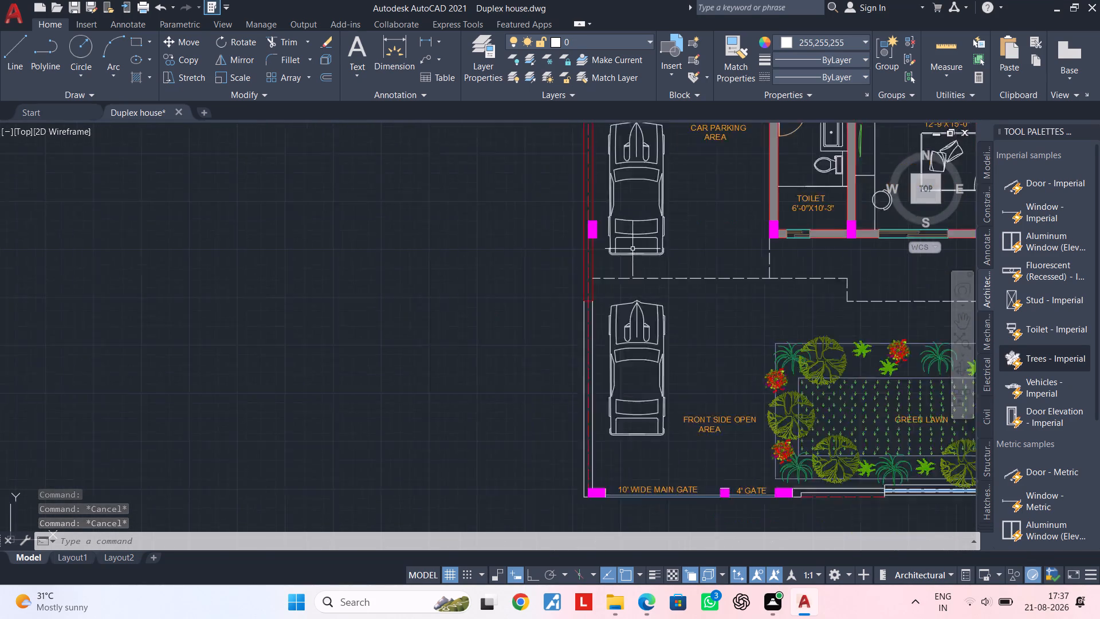
scroll(632, 249, "down", 1)
middle_click_drag(609, 264, 155, 358)
left_click(183, 291)
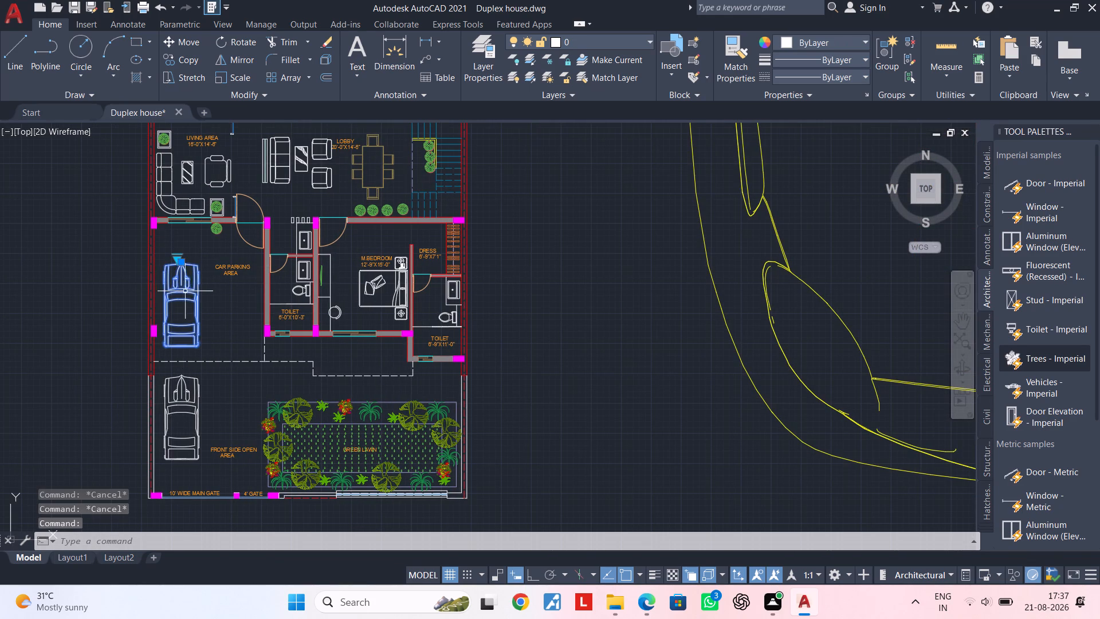
key("Delete")
Scale the oversized car block down to a size comparable with the house plan, using a base point near its lower front corner.
scroll(261, 300, "down", 2)
scroll(623, 377, "down", 2)
scroll(646, 379, "up", 1)
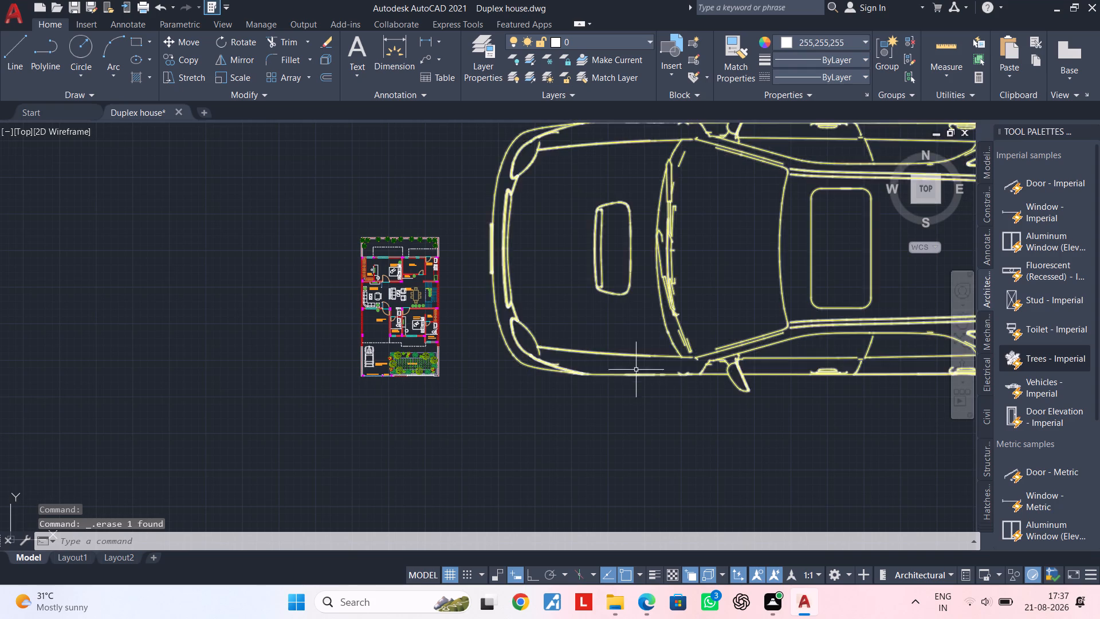
left_click(631, 355)
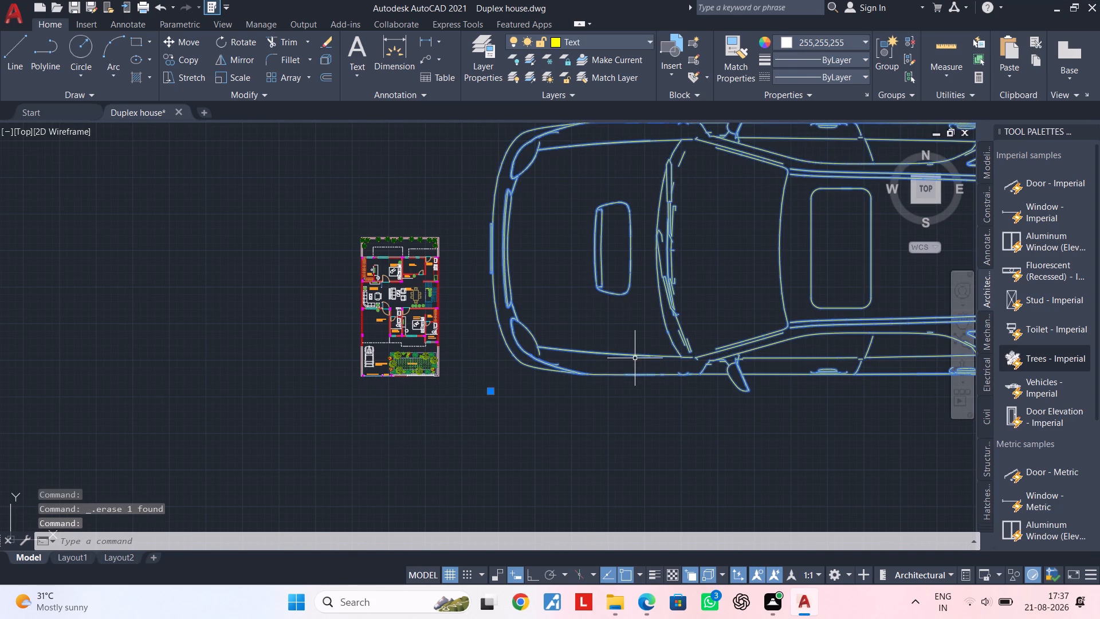
type("SC")
key("space")
left_click(550, 383)
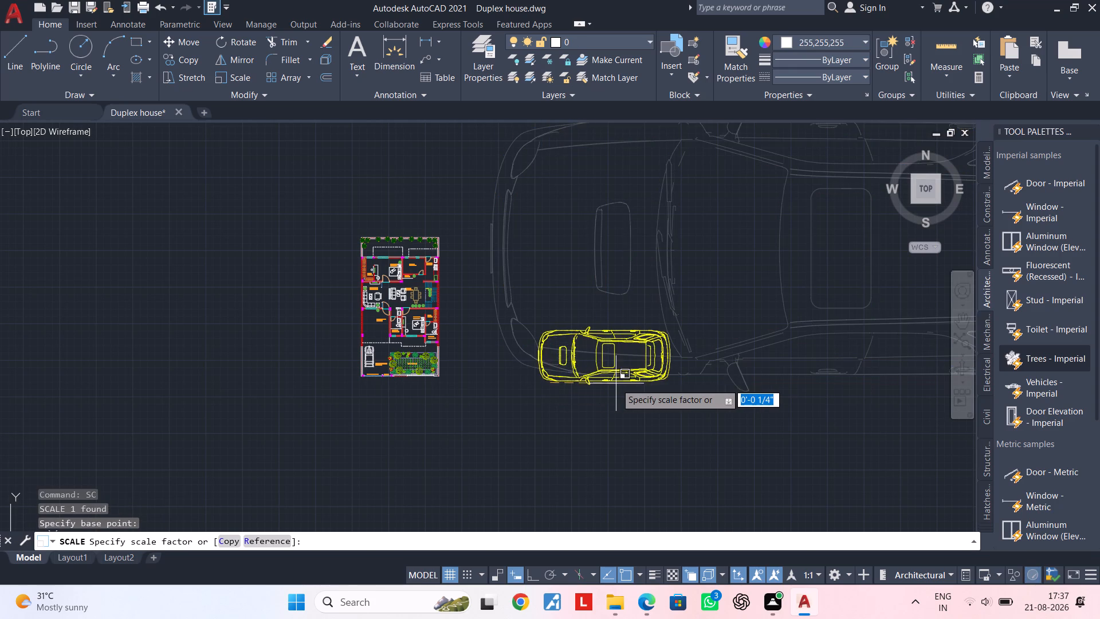
left_click(572, 383)
key("Escape")
left_click(576, 379)
key("Escape")
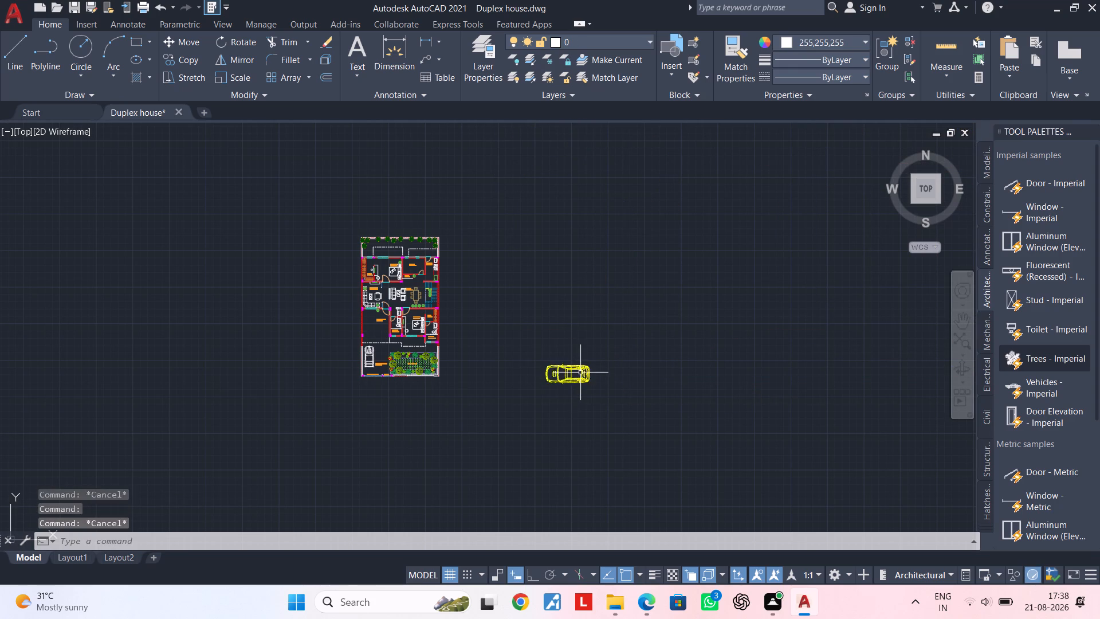
key("Escape")
key("Escape")
Rotate the yellow car block a quarter turn clockwise with Ortho on, so its front points north.
scroll(559, 383, "up", 3)
left_click(549, 374)
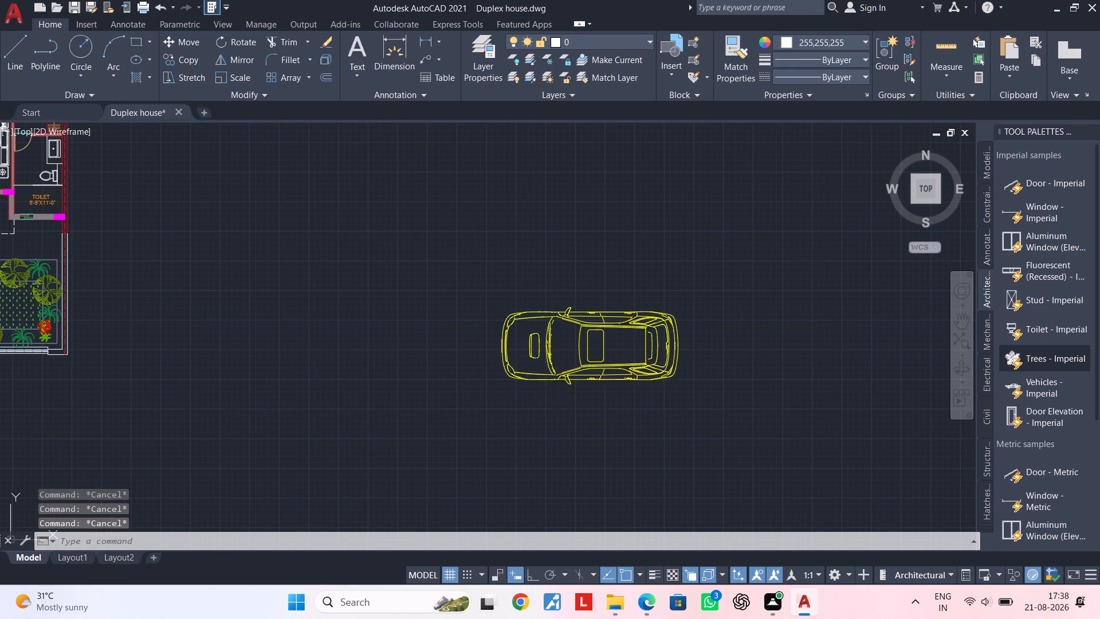
type("RO")
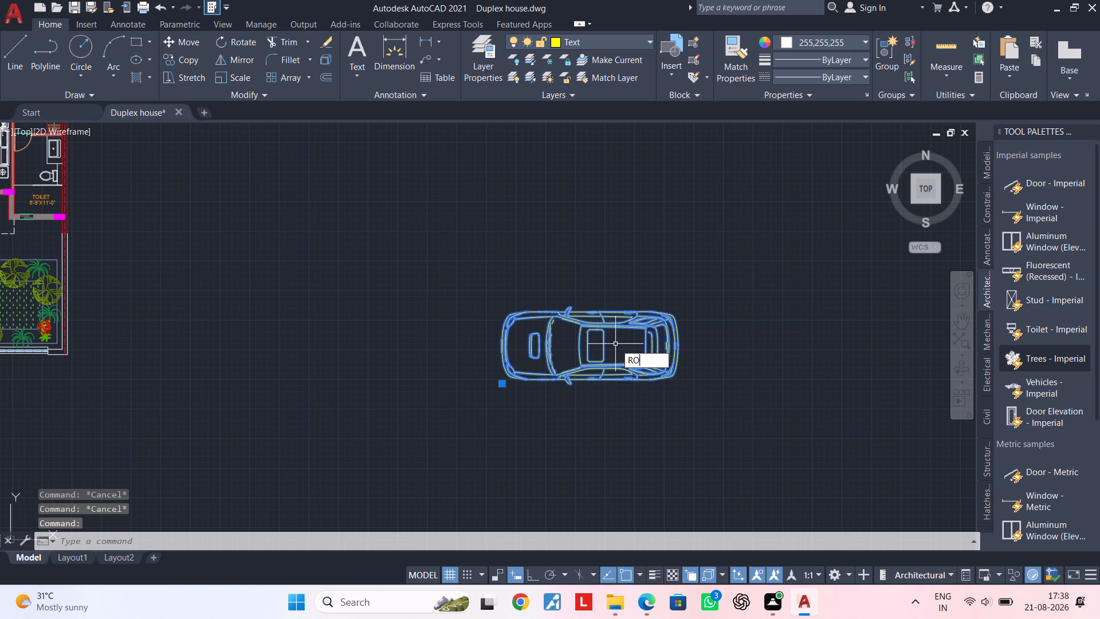
key("space")
left_click(535, 578)
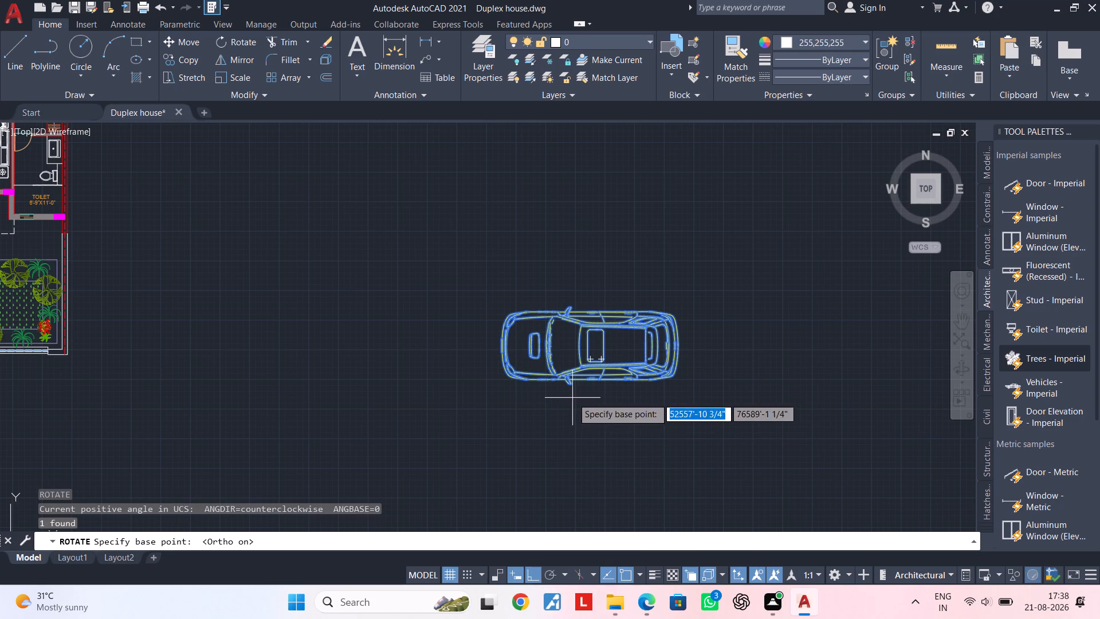
left_click(572, 398)
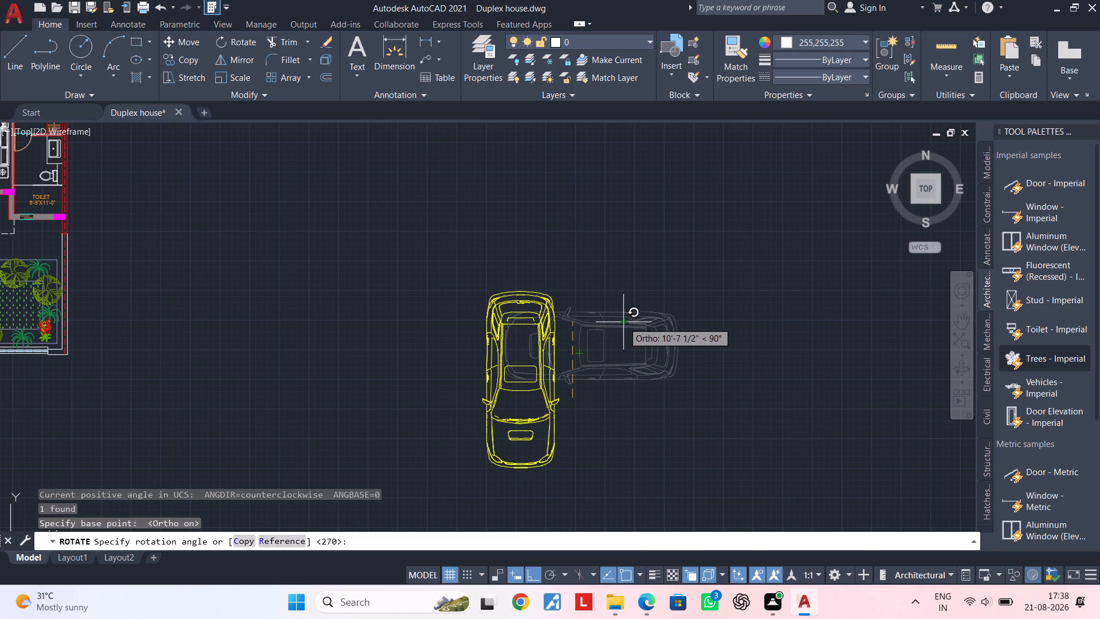
double_click(567, 469)
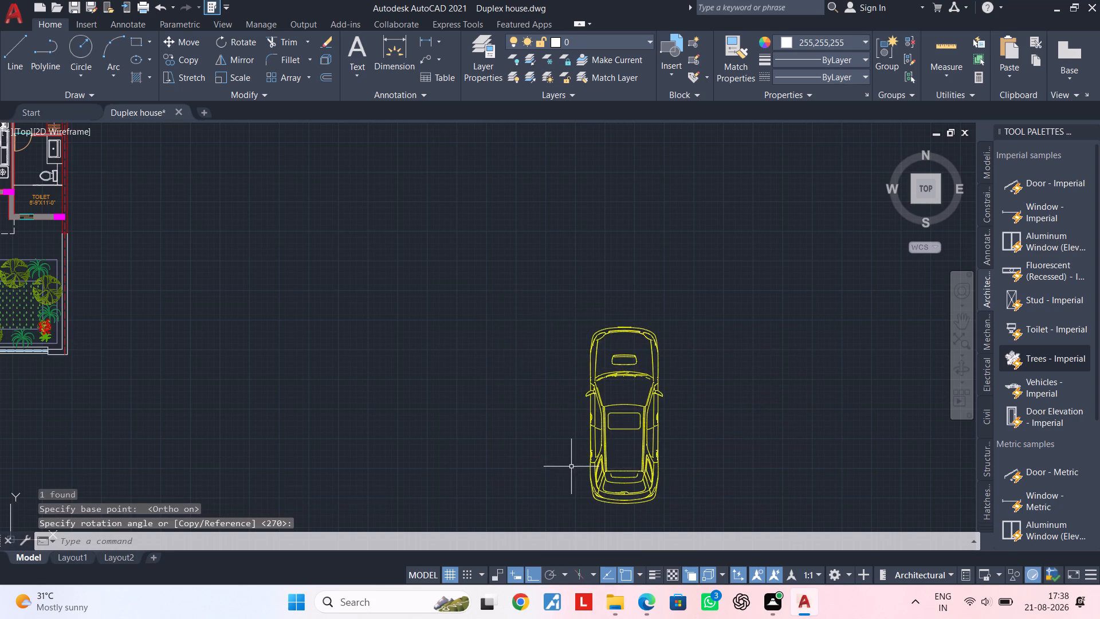
Move the rotated car block into the plan's car parking area, switching Ortho off for free placement.
middle_click_drag(577, 453, 593, 378)
left_click(619, 378)
key("m")
key("space")
left_click_drag(678, 327, 672, 328)
scroll(392, 336, "down", 2)
middle_click_drag(453, 320, 698, 289)
scroll(410, 249, "up", 2)
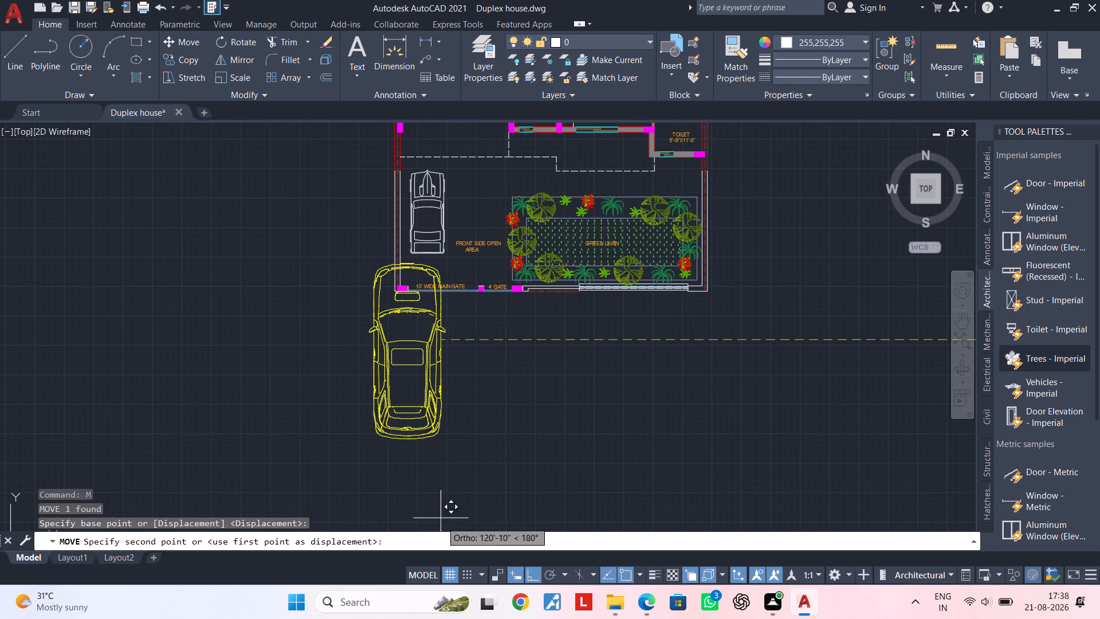
double_click(529, 569)
middle_click_drag(455, 419, 493, 559)
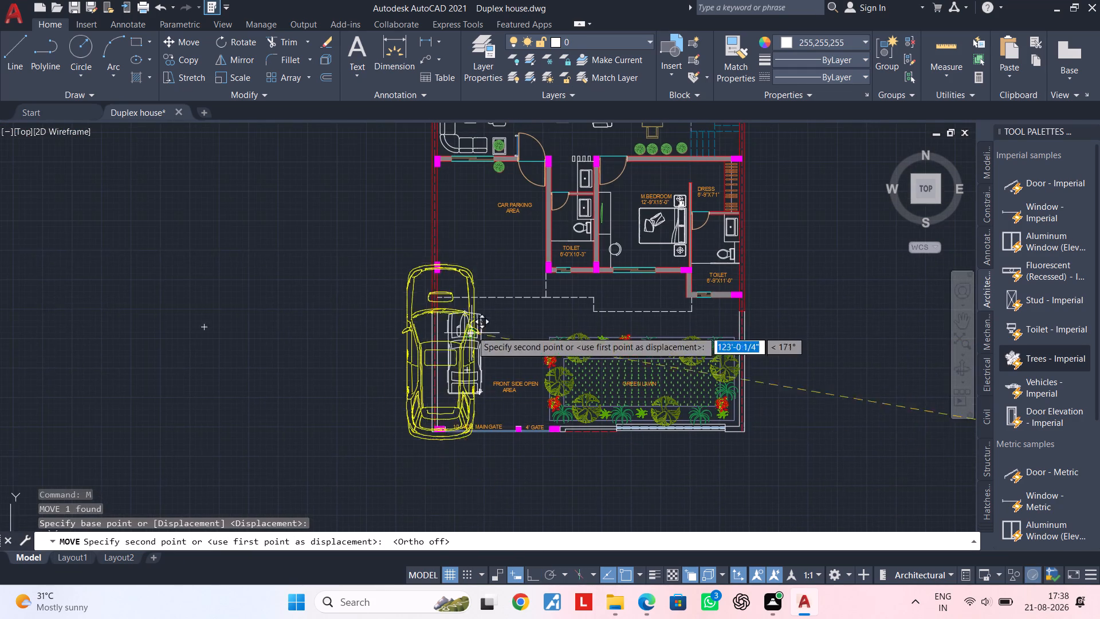
middle_click_drag(480, 336, 469, 416)
scroll(487, 320, "up", 1)
left_click(492, 313)
key("grave")
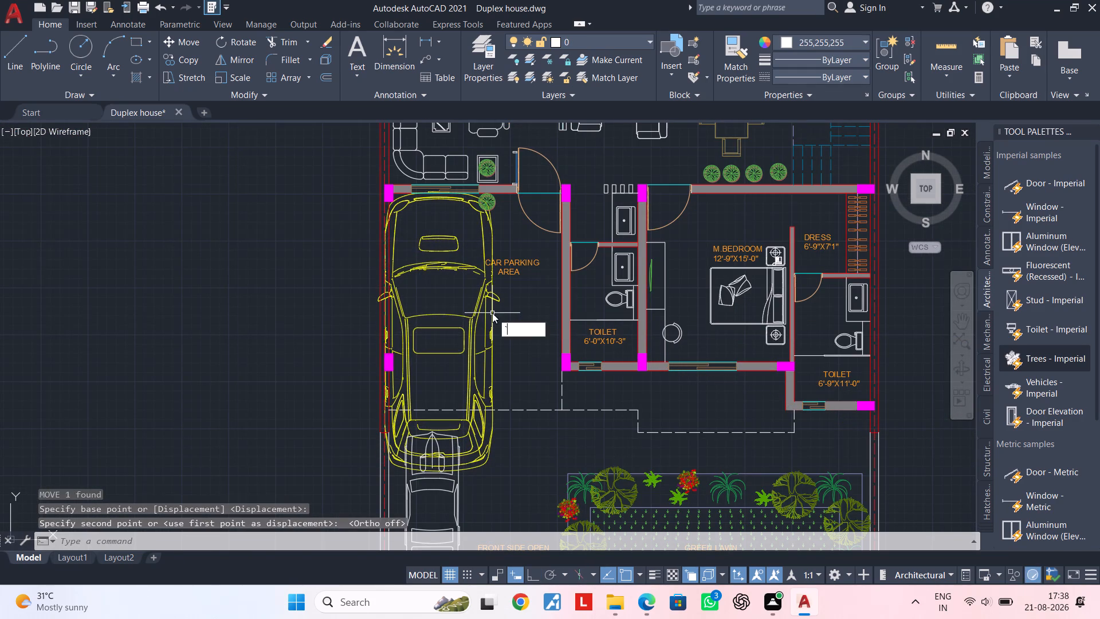
key("Escape")
key("Escape")
key("Escape")
Scale the car block down by eye to fit the car parking area, using a base point on its east side.
left_click(477, 324)
type("SC")
key("space")
left_click(493, 355)
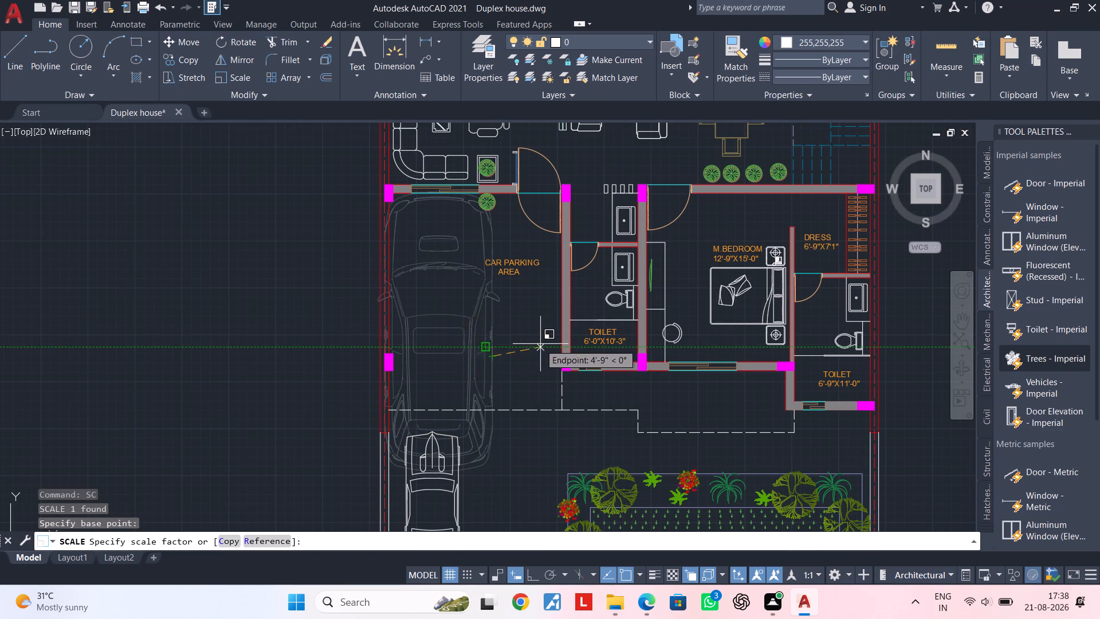
left_click(556, 346)
key("Escape")
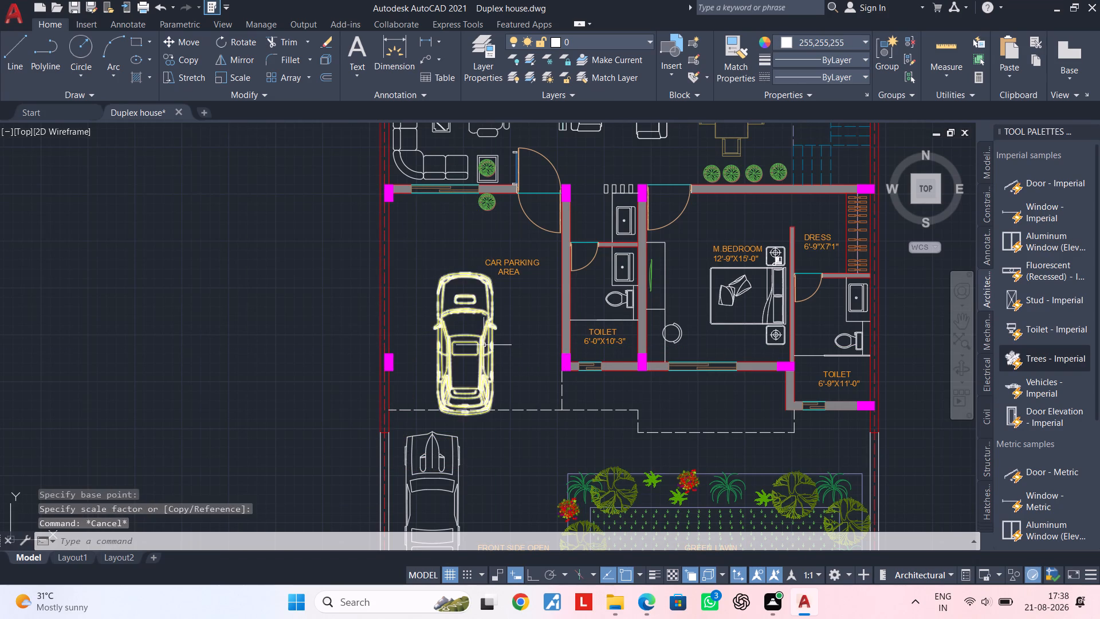
Move the scaled car close to the west wall of the car parking area, beside its label.
left_click(483, 345)
type("M")
key("space")
left_click(468, 347)
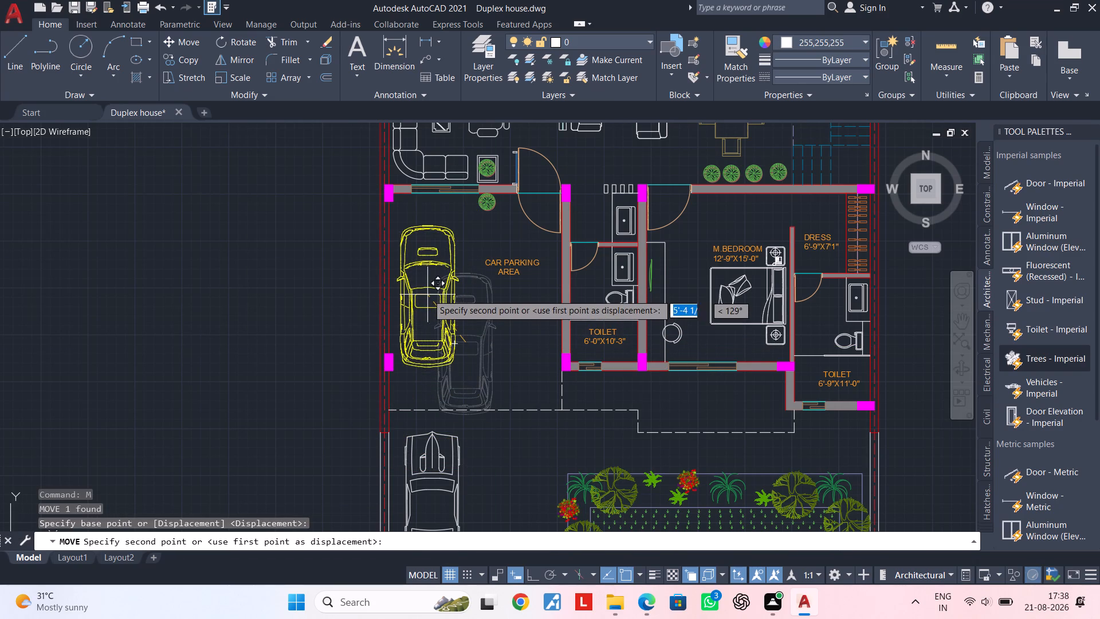
double_click(430, 302)
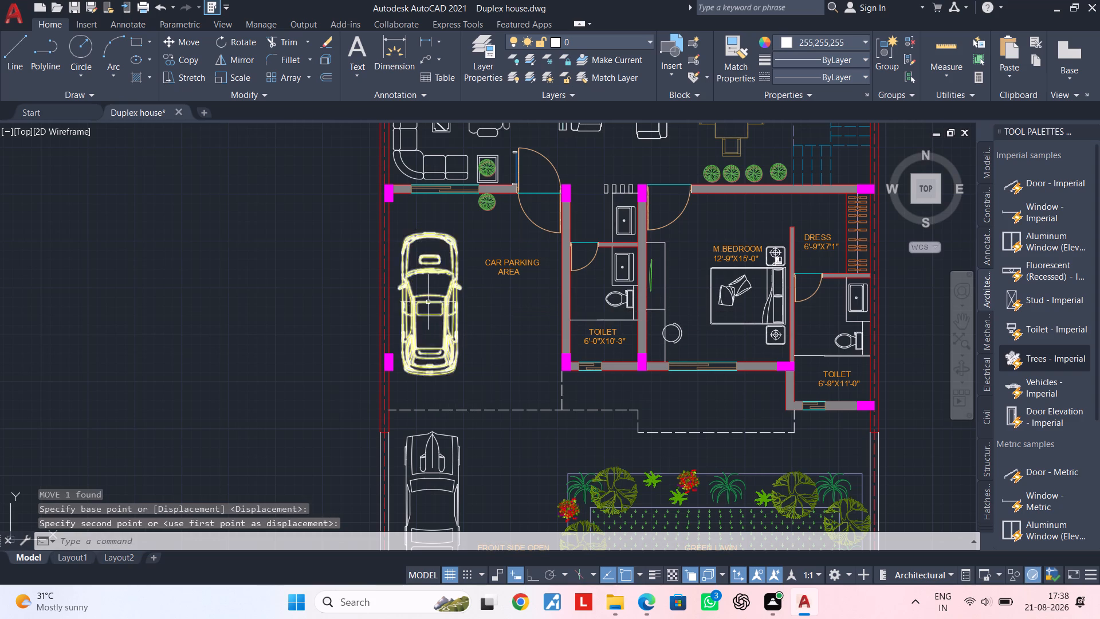
scroll(437, 326, "up", 1)
middle_click_drag(442, 324, 489, 295)
key("Escape")
Delete the old white car from the front side open area.
scroll(510, 300, "down", 1)
middle_click_drag(491, 290, 268, 273)
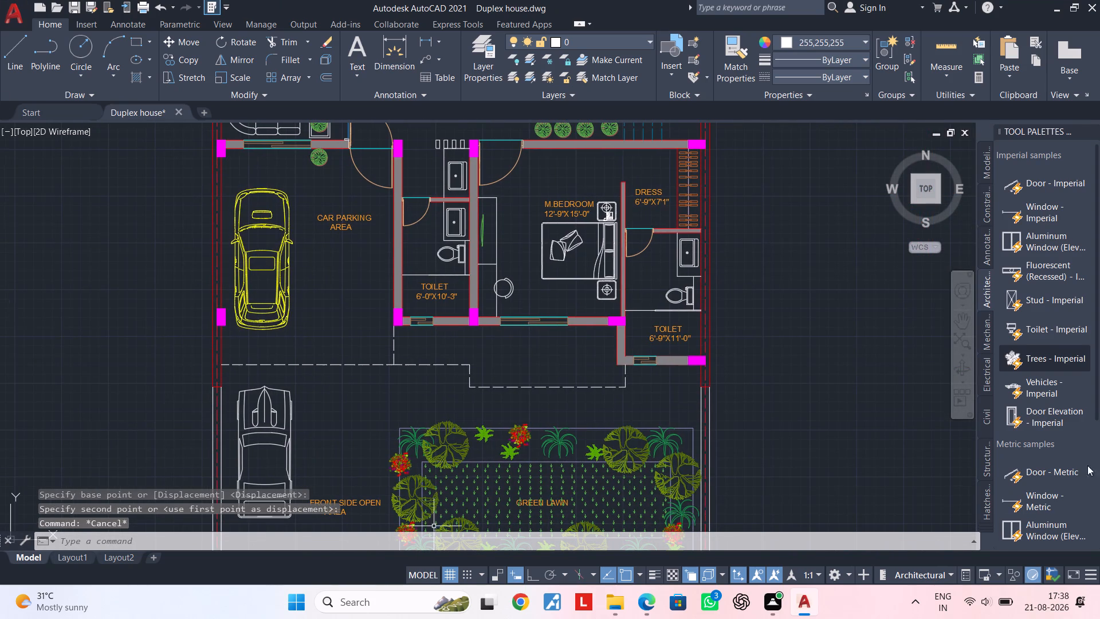
scroll(406, 350, "down", 1)
middle_click_drag(394, 350, 440, 297)
key("Escape")
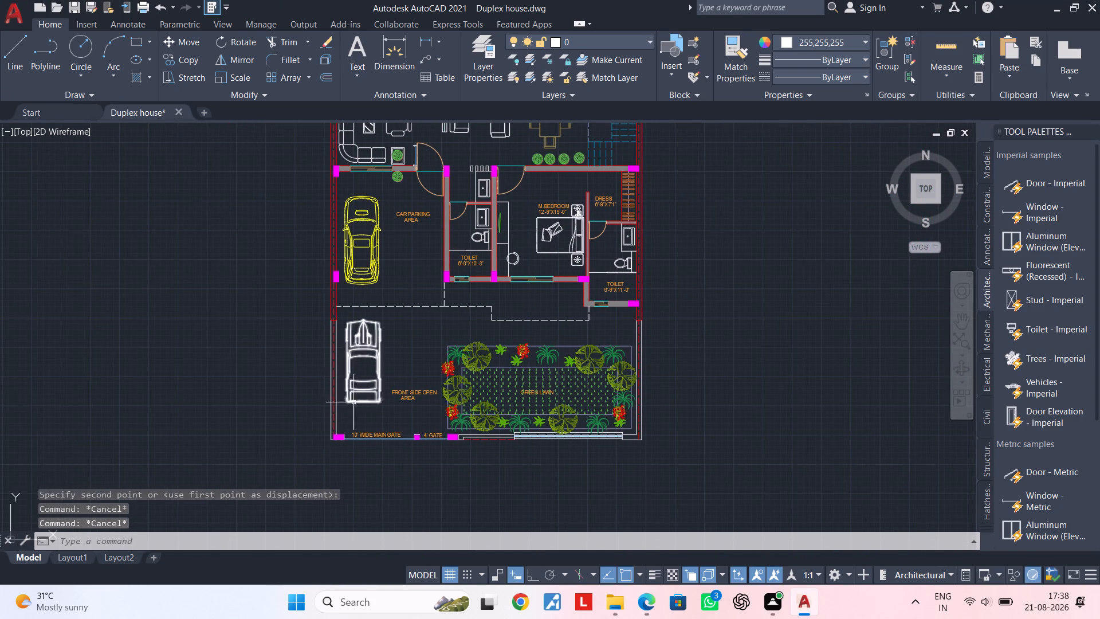
left_click(359, 397)
key("Escape")
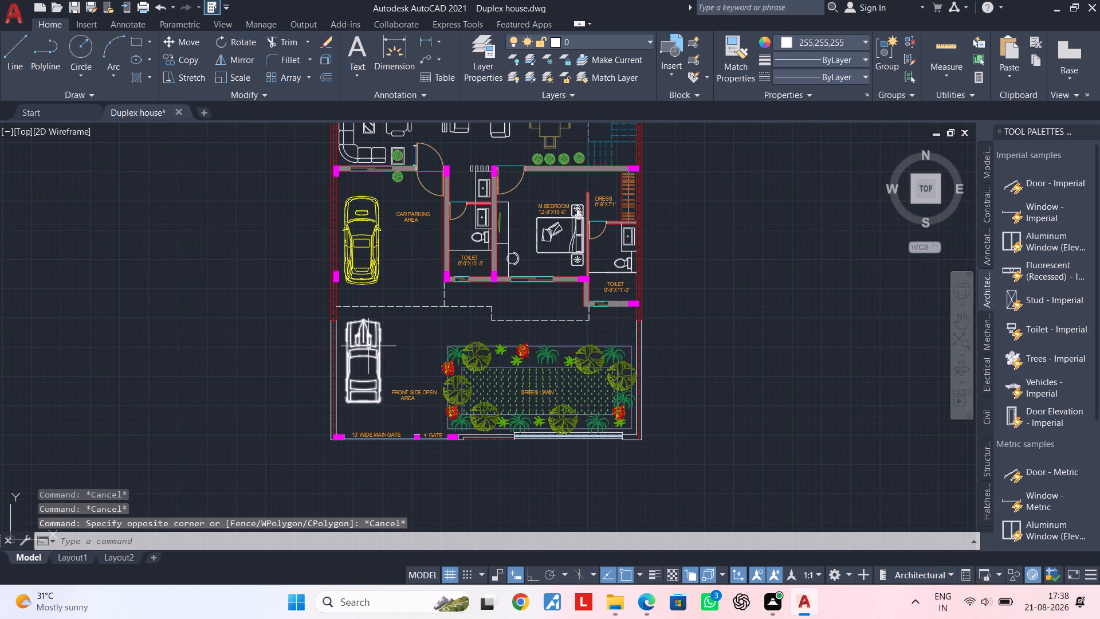
left_click(368, 346)
key("Delete")
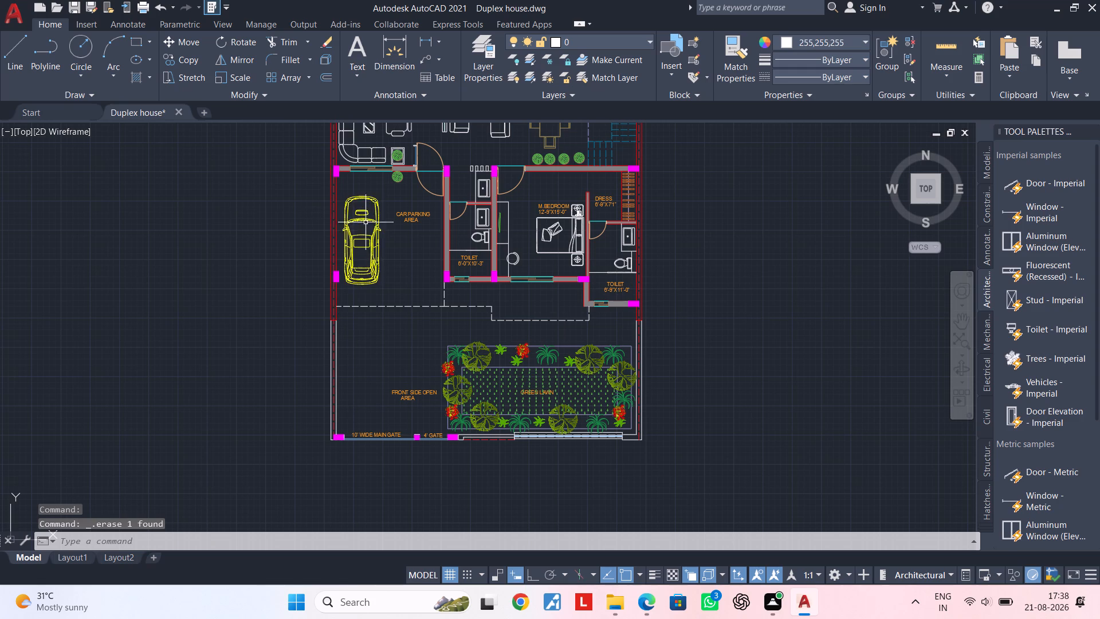
Copy the yellow car from the car parking area straight down into the front side open area.
left_click(366, 222)
type("CO")
key("space")
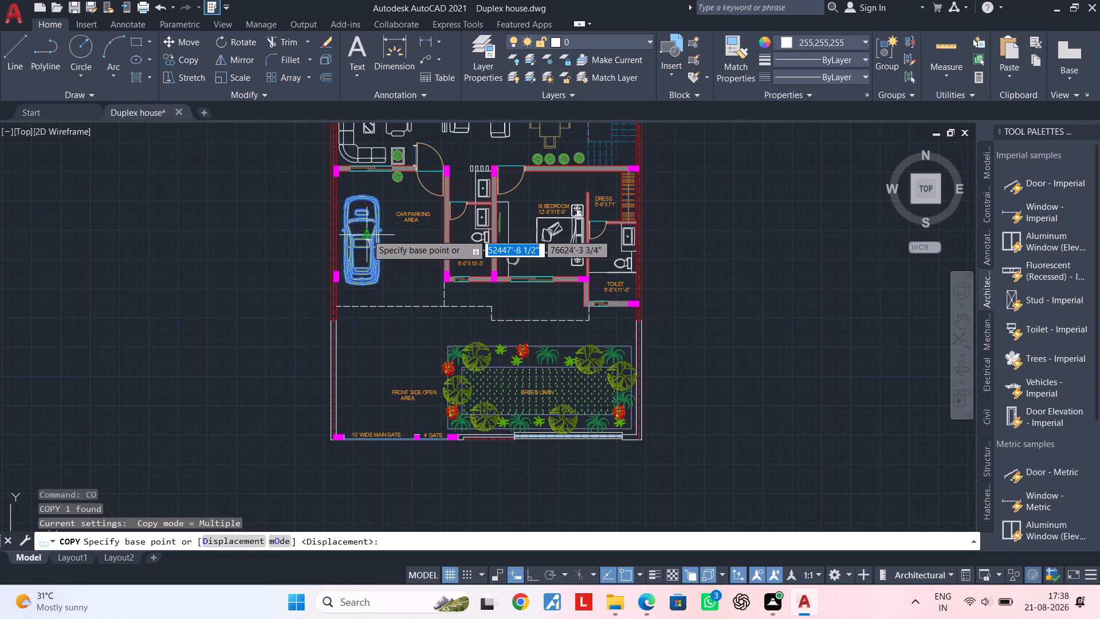
left_click(367, 234)
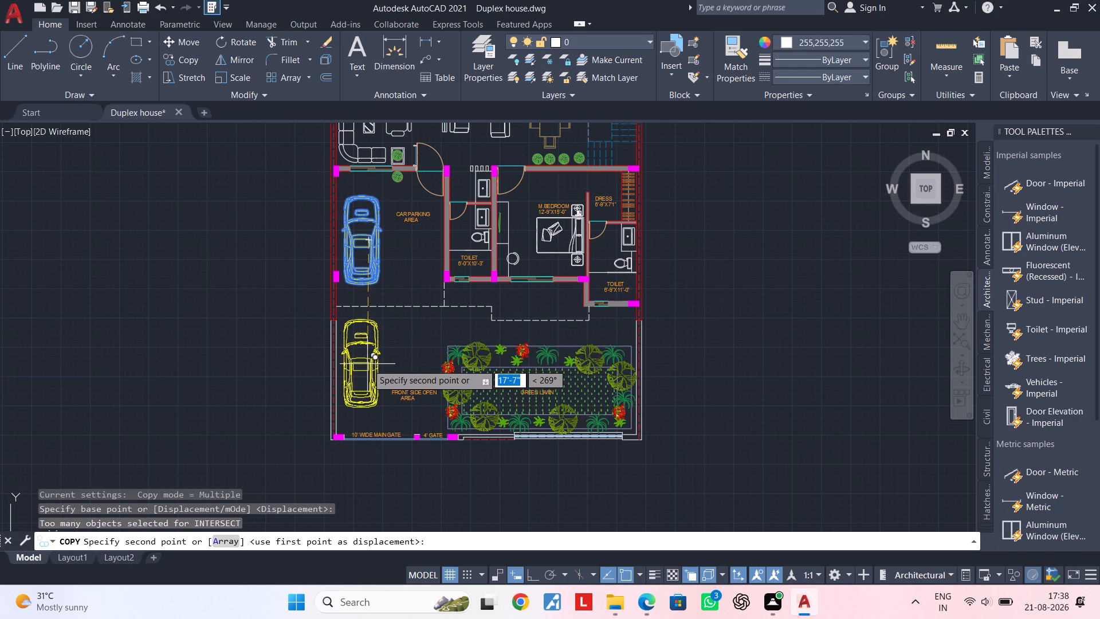
double_click(367, 364)
key("Escape")
key("Escape")
Examine the placement of both cars in the front side open area and the car parking area.
middle_click_drag(417, 316, 441, 264)
scroll(439, 313, "up", 2)
middle_click_drag(450, 303, 441, 302)
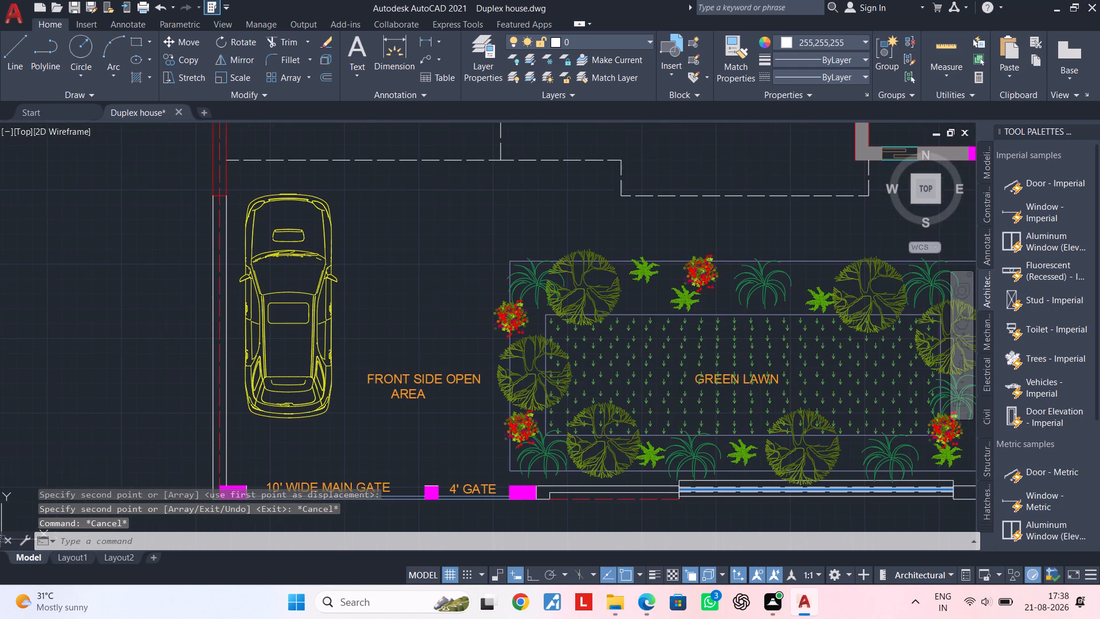
scroll(400, 297, "up", 1)
scroll(400, 297, "down", 2)
middle_click(235, 502)
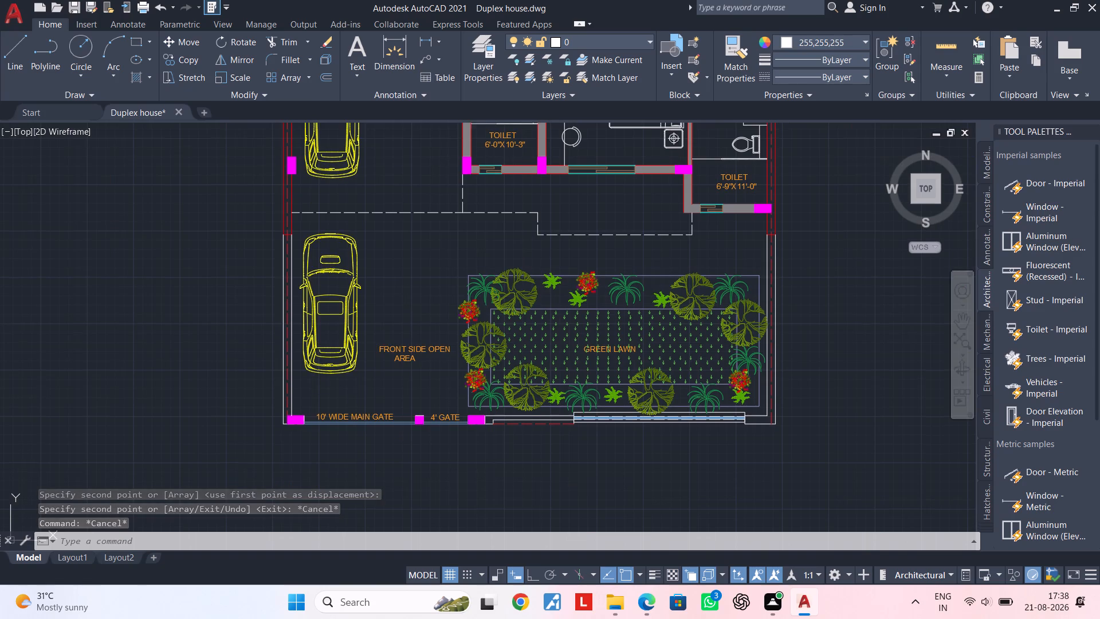
middle_click_drag(406, 250, 154, 545)
middle_click_drag(219, 422, 299, 321)
key("Escape")
key("Escape")
middle_click_drag(235, 352, 254, 324)
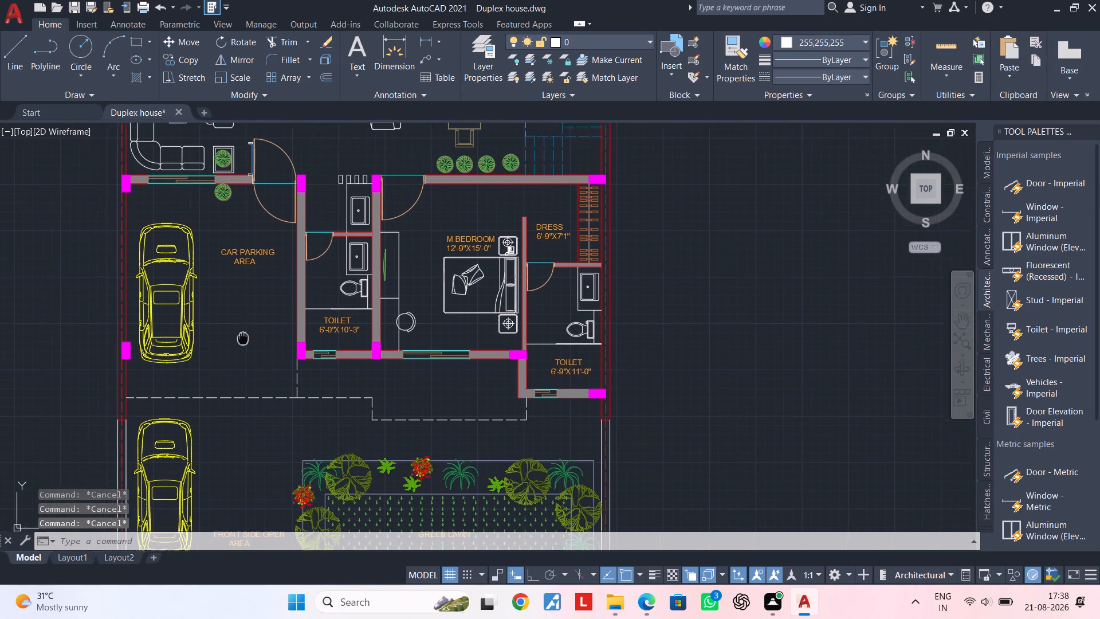
key("Escape")
middle_click_drag(254, 324, 257, 320)
key("Escape")
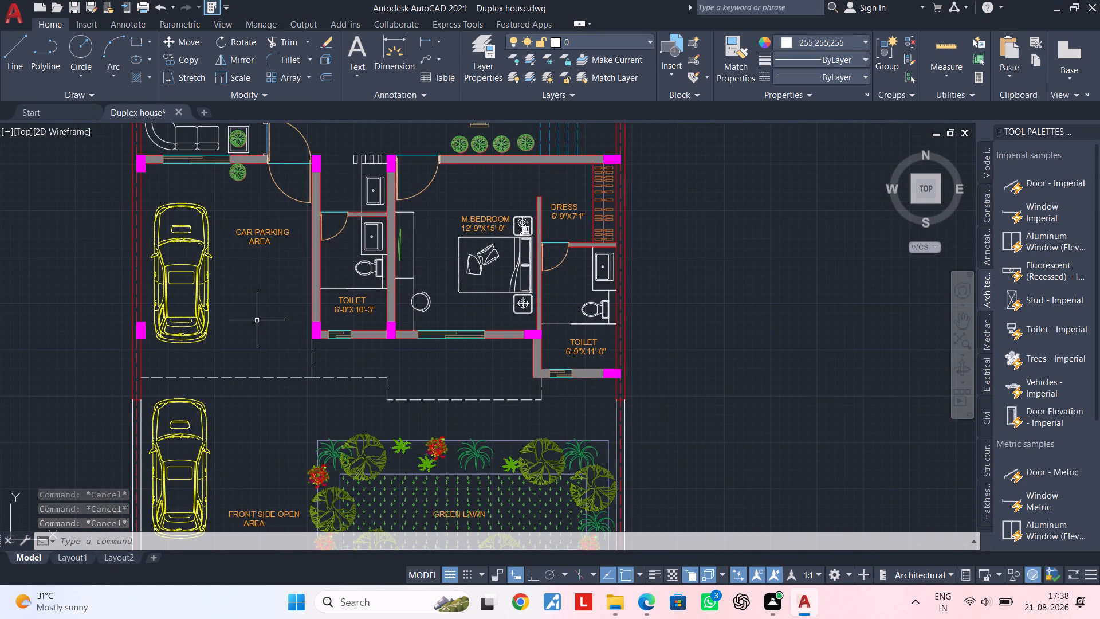
Review the rest of the plan from the living area and lobby to the K bedroom, dress, pooja, store and kitchen.
middle_click_drag(268, 301, 259, 420)
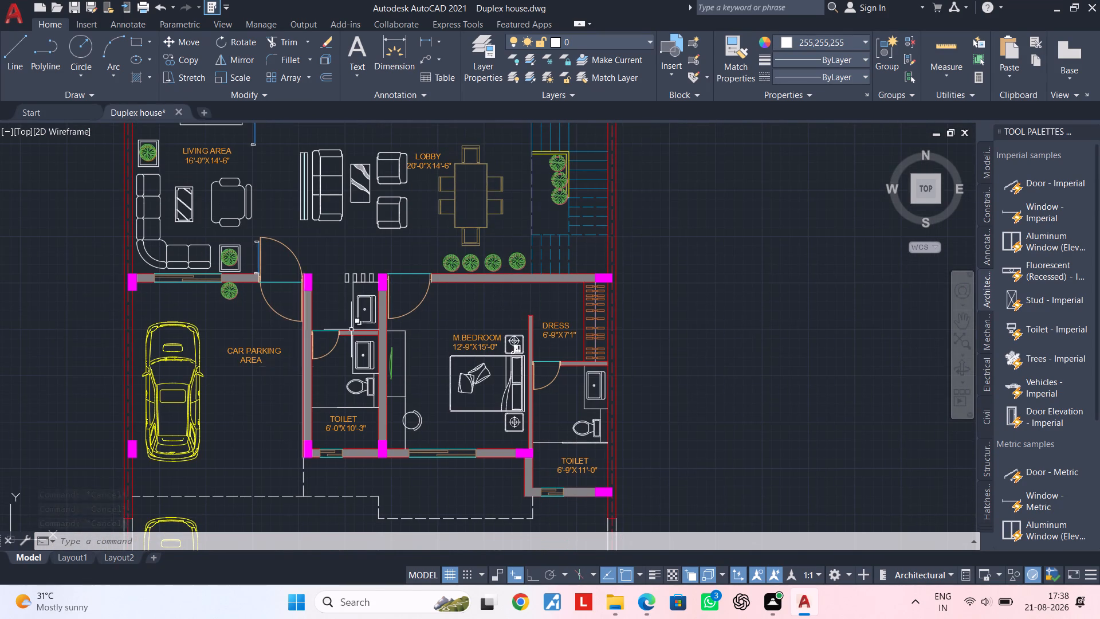
key("Escape")
key("Escape")
middle_click_drag(293, 322, 301, 438)
middle_click_drag(299, 320, 312, 402)
scroll(241, 288, "up", 2)
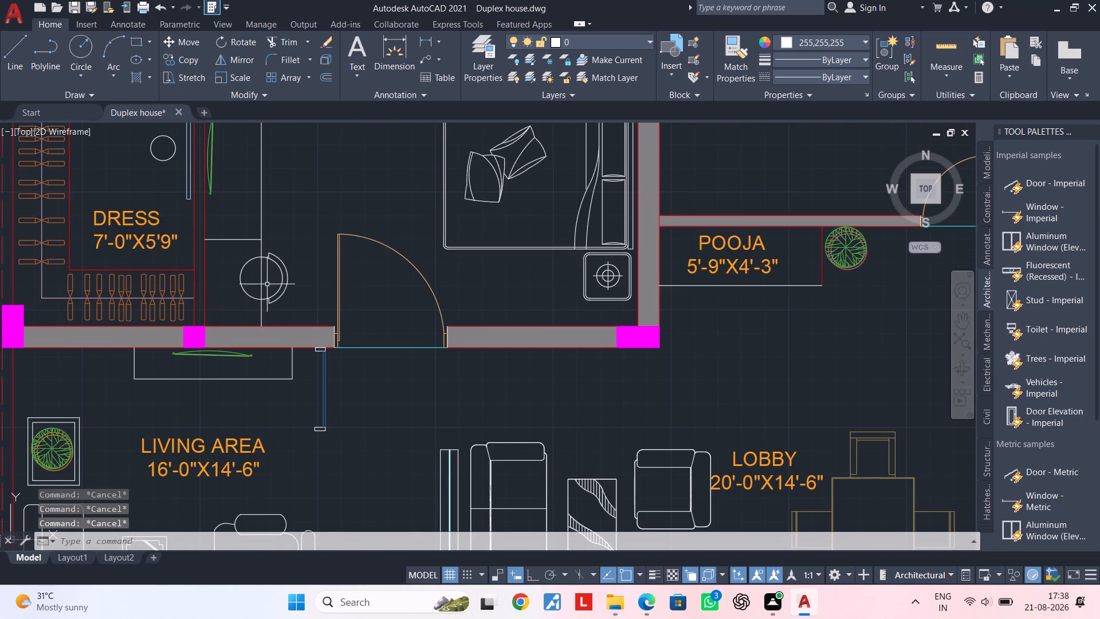
middle_click_drag(338, 252, 364, 229)
scroll(364, 229, "up", 1)
scroll(345, 344, "up", 1)
middle_click_drag(348, 296, 351, 282)
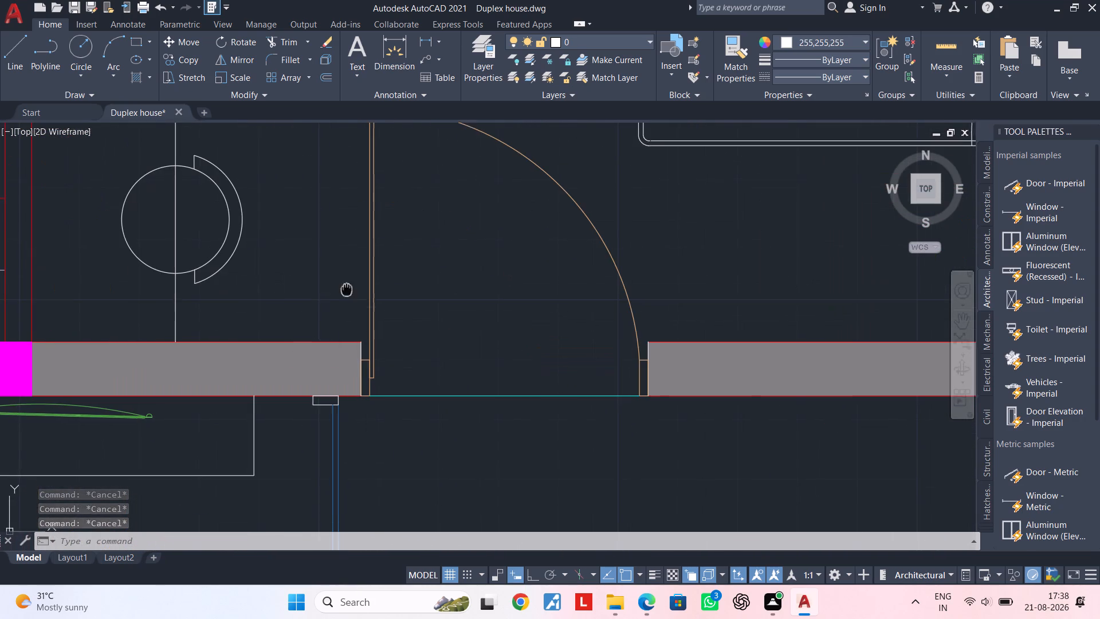
middle_click_drag(351, 282, 393, 237)
scroll(359, 233, "down", 1)
middle_click_drag(352, 263, 363, 354)
middle_click_drag(356, 265, 418, 250)
scroll(415, 236, "down", 1)
middle_click_drag(418, 238, 412, 324)
key("Escape")
key("Escape")
middle_click_drag(398, 263, 430, 249)
key("Escape")
key("Escape")
middle_click_drag(433, 245, 395, 323)
key("Escape")
key("Escape")
middle_click_drag(411, 280, 417, 279)
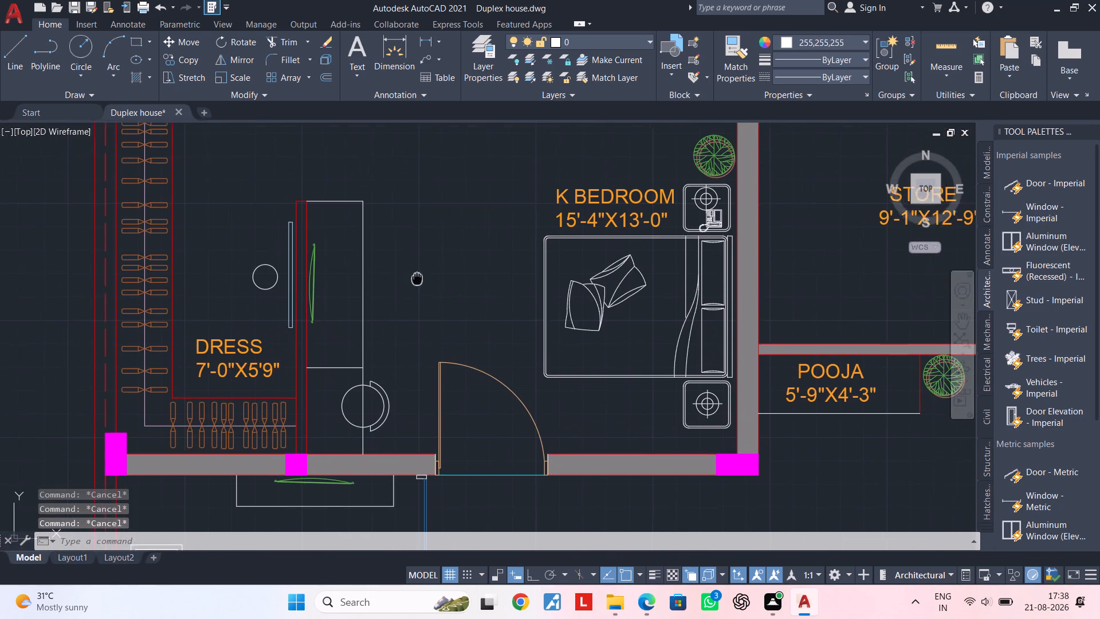
middle_click_drag(417, 279, 445, 277)
middle_click_drag(441, 262, 474, 242)
key("Escape")
middle_click_drag(455, 250, 395, 311)
scroll(407, 279, "down", 1)
middle_click_drag(397, 292, 368, 340)
middle_click_drag(400, 288, 288, 347)
middle_click_drag(298, 331, 269, 347)
key("Escape")
key("Escape")
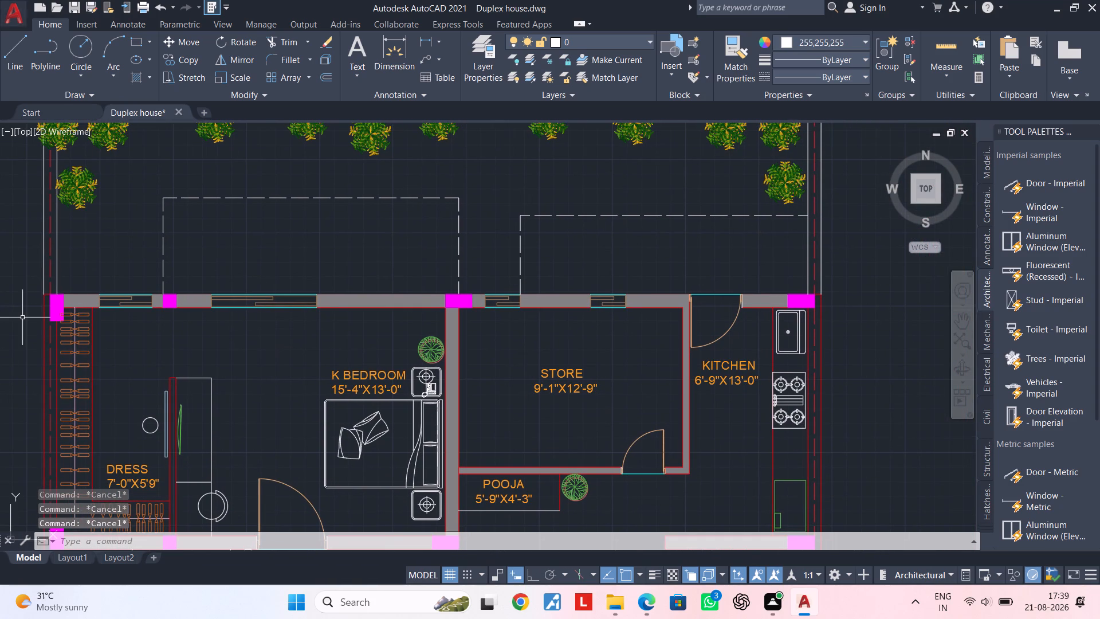
Copy the LOBBY room label into the empty space between the lobby seating and the pooja.
middle_click_drag(396, 347, 458, 188)
middle_click_drag(505, 313, 508, 208)
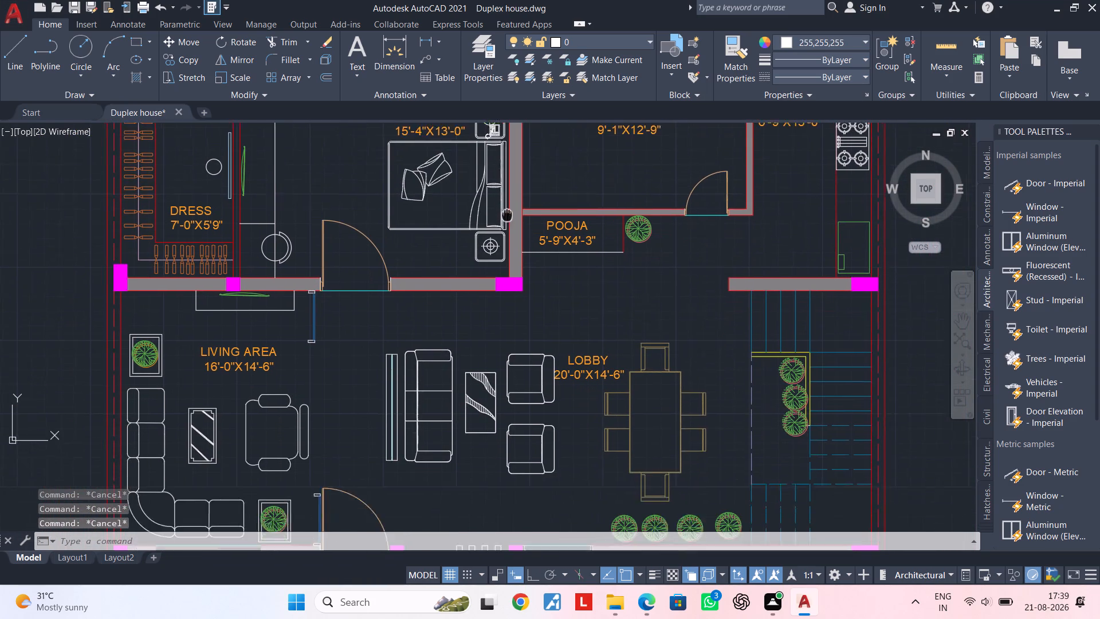
middle_click_drag(508, 208, 509, 199)
middle_click_drag(529, 253, 539, 199)
scroll(583, 273, "up", 1)
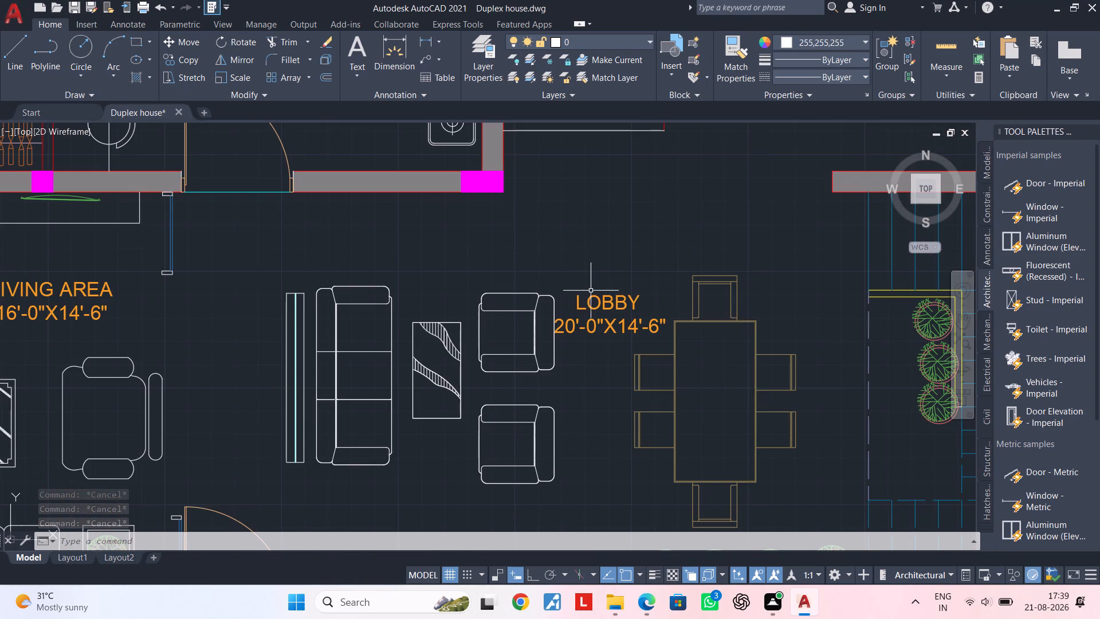
left_click(598, 297)
key("c")
key("o")
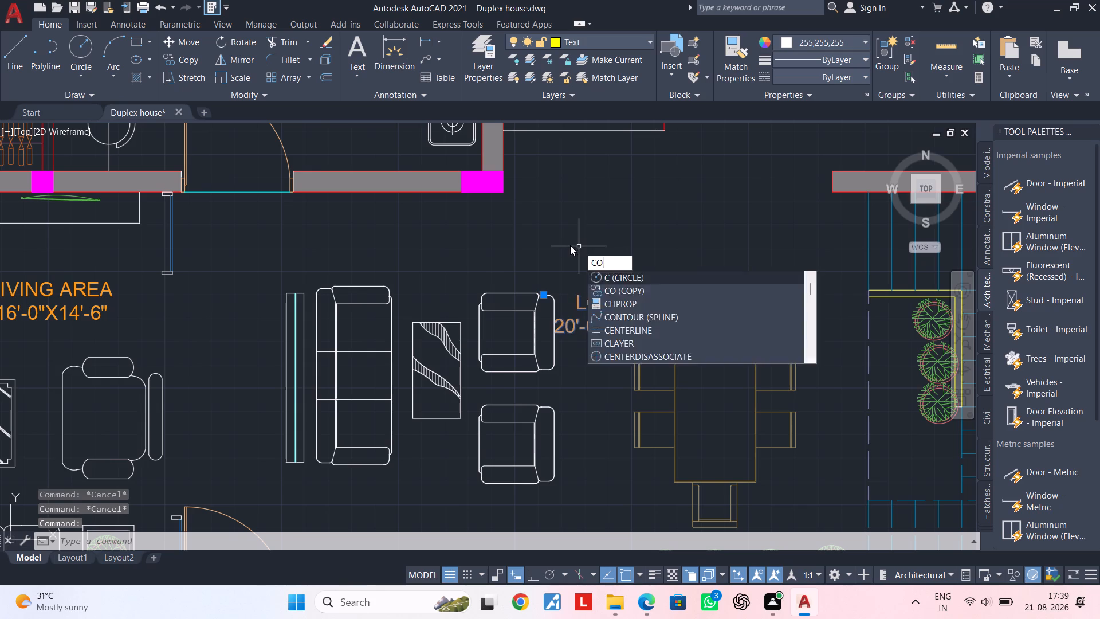
key("space")
left_click(588, 295)
middle_click_drag(565, 198, 536, 226)
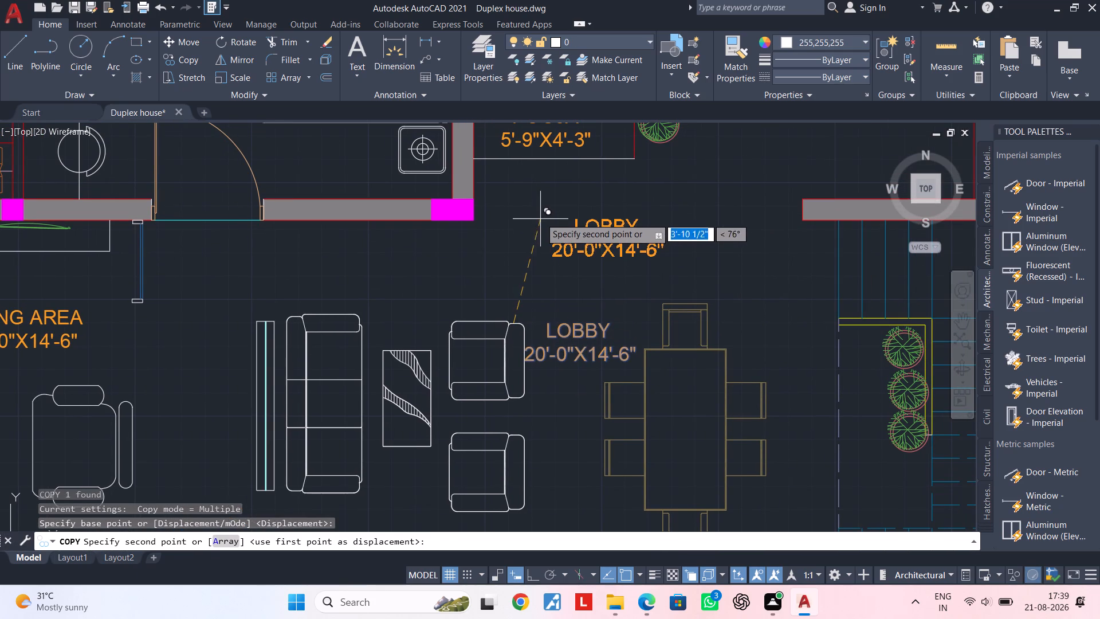
left_click(539, 214)
key("Escape")
key("Escape")
Replace the text of the copied LOBBY label below the pooja with CNC JALI DESIGN.
double_click(634, 245)
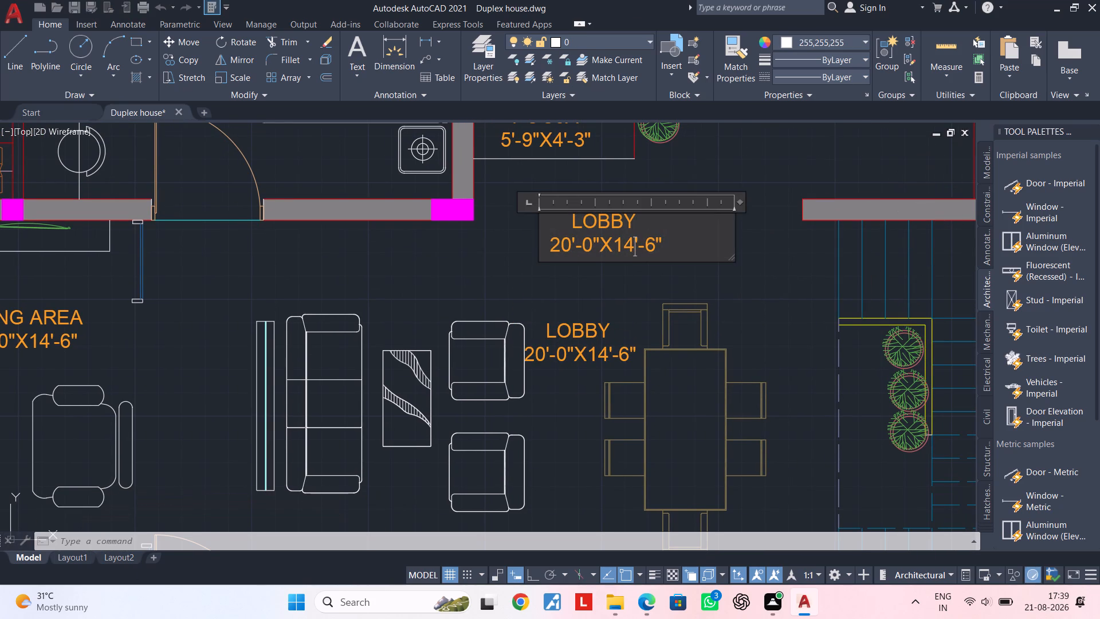
left_click(678, 246)
key("BackSpace")
key("BackSpace")
key("BackSpace")
key("BackSpace")
key("BackSpace")
key("BackSpace")
key("BackSpace")
key("BackSpace")
key("BackSpace")
key("BackSpace")
key("BackSpace")
key("BackSpace")
key("BackSpace")
key("BackSpace")
key("BackSpace")
key("BackSpace")
key("BackSpace")
key("BackSpace")
key("BackSpace")
key("BackSpace")
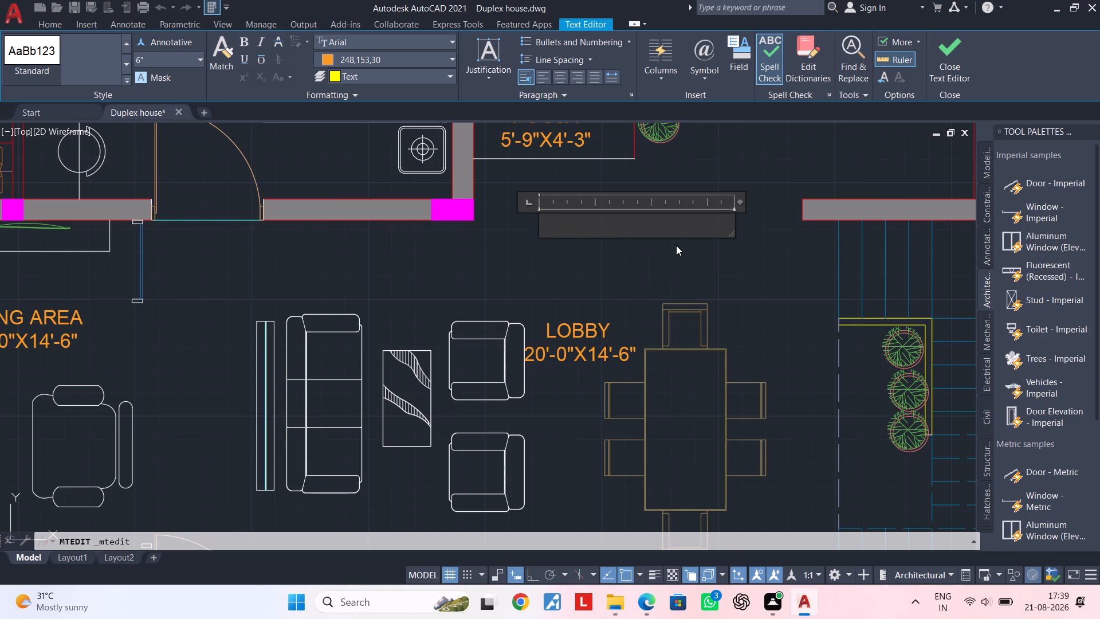
type("CN")
type("C J")
type("ALI")
key("space")
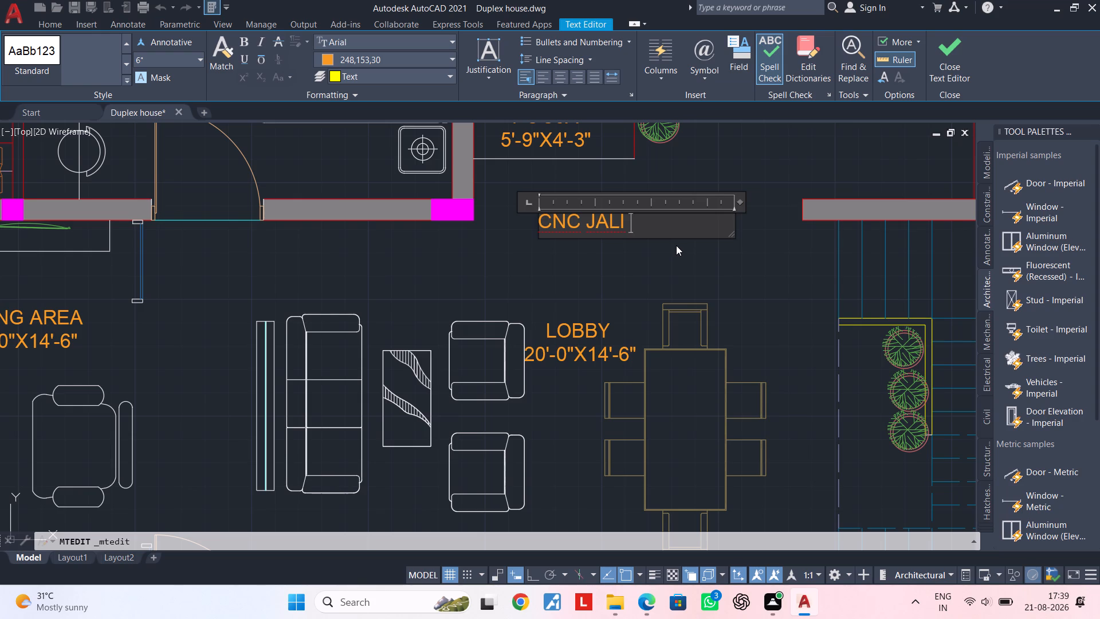
type("DESI")
type("GN")
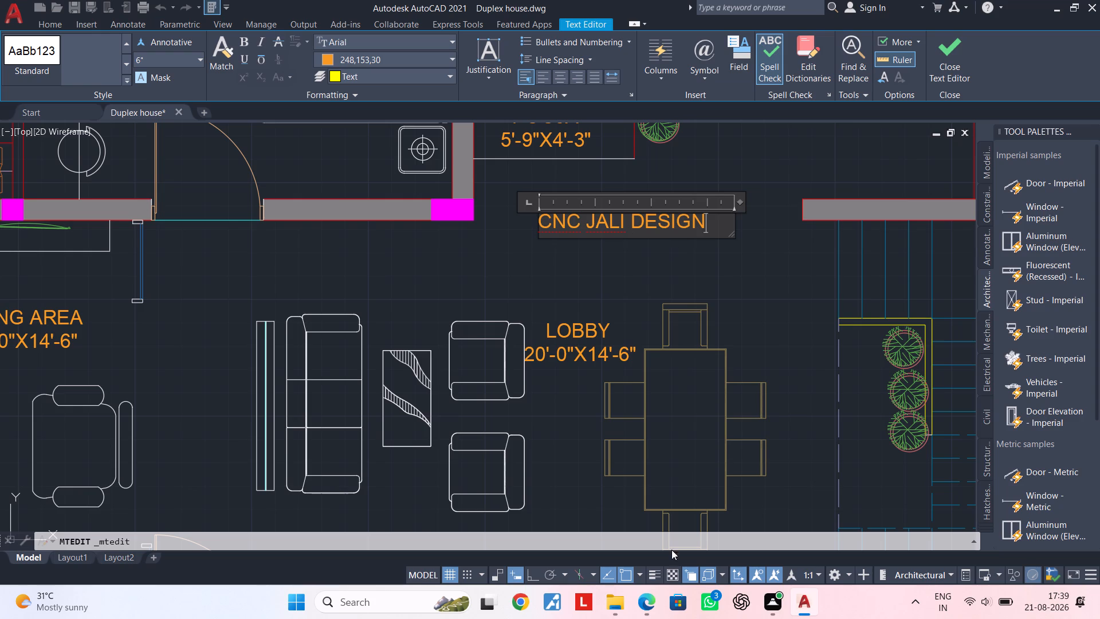
left_click(594, 275)
middle_click_drag(579, 271, 538, 318)
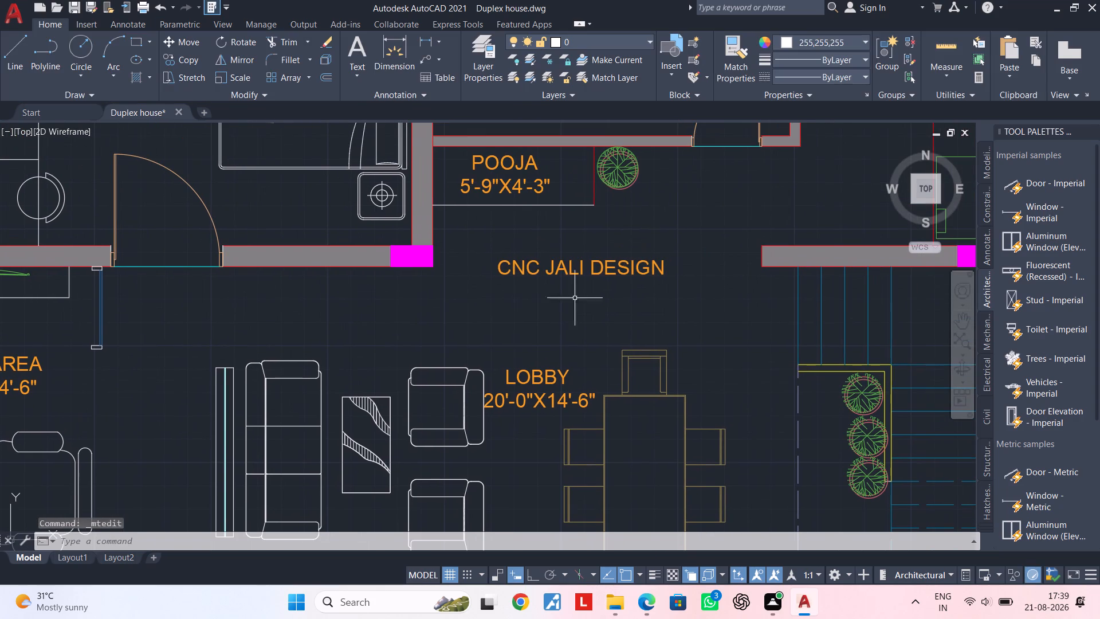
key("Escape")
Rotate the CNC JALI DESIGN label 90° so it reads vertically.
left_click(600, 269)
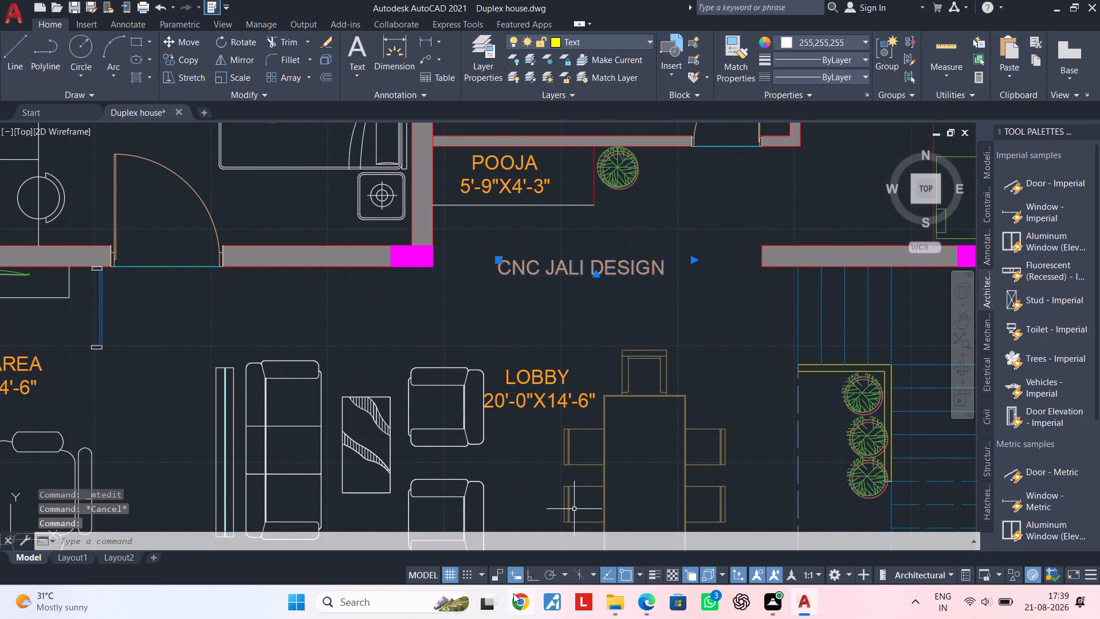
double_click(531, 576)
key("r")
key("o")
key("space")
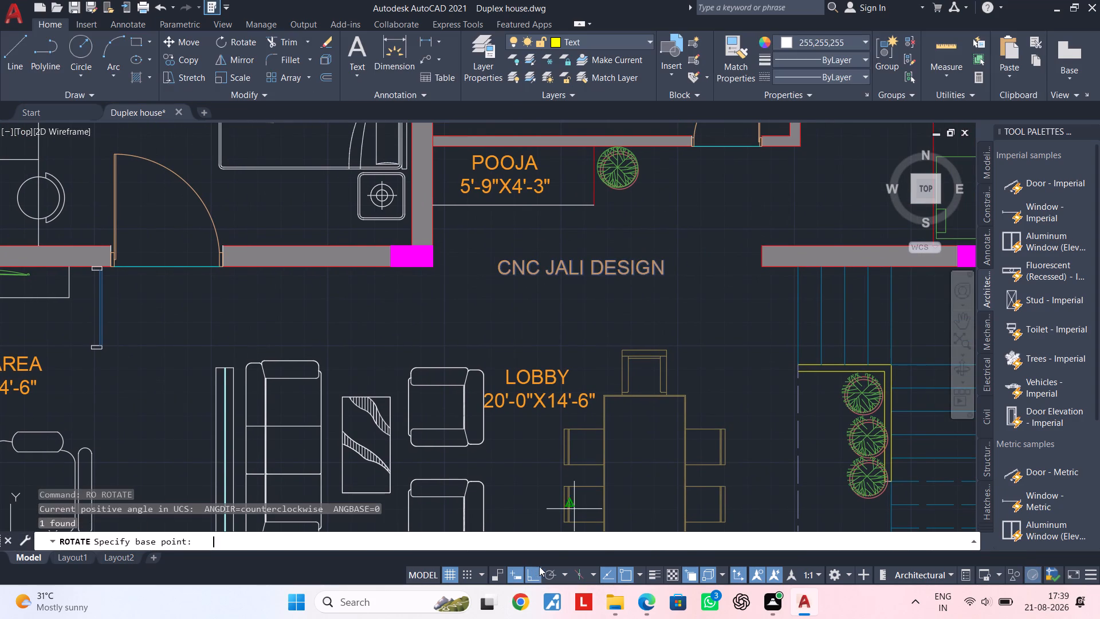
left_click(708, 264)
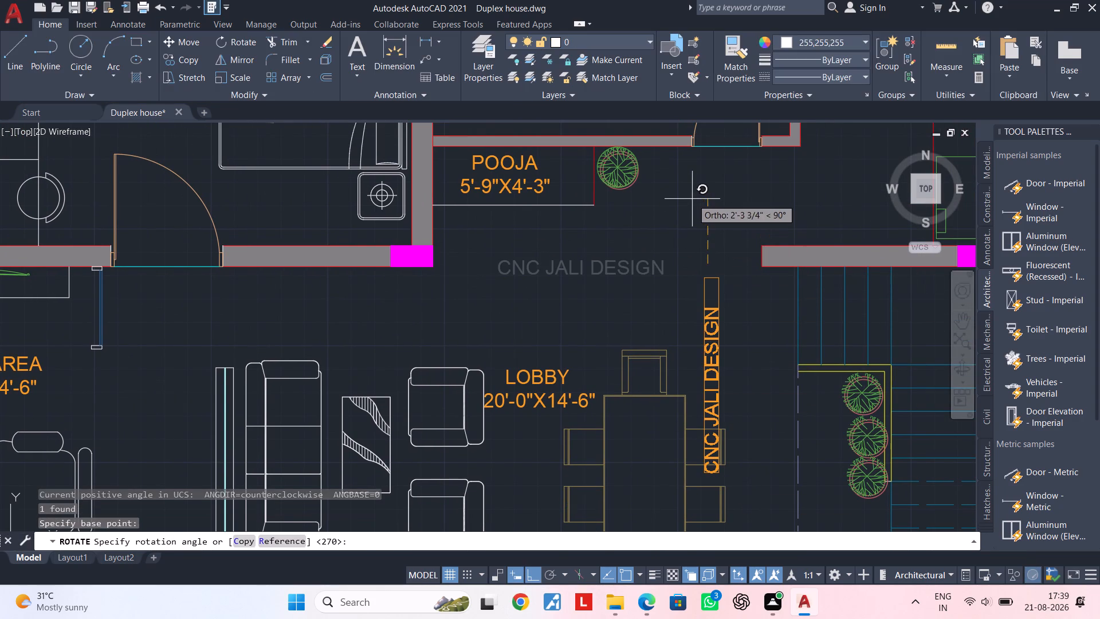
left_click(692, 199)
key("Escape")
Move the vertical CNC JALI DESIGN label alongside the partition behind the lobby sofa, on the living area side.
left_click(712, 320)
type("M")
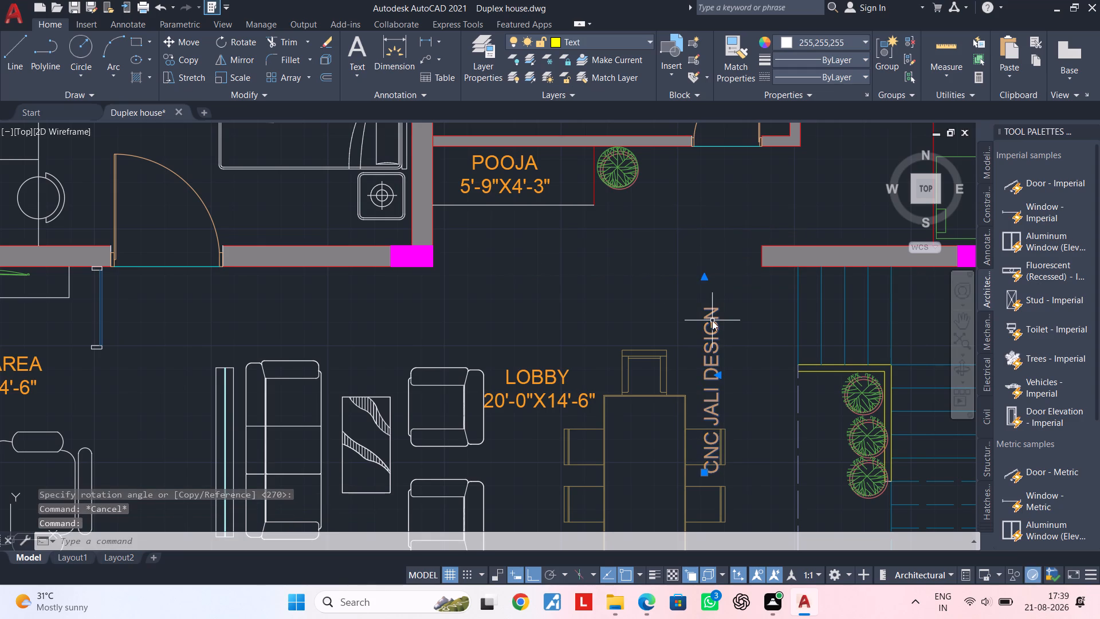
key("space")
left_click(707, 369)
middle_click_drag(261, 345, 511, 279)
scroll(409, 299, "down", 1)
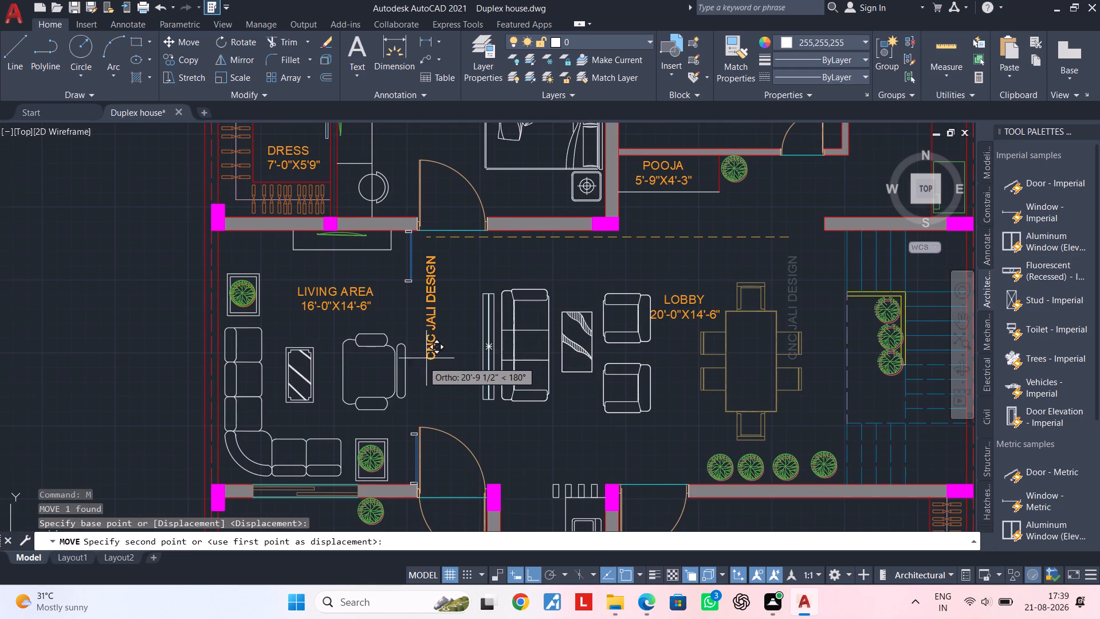
left_click(527, 574)
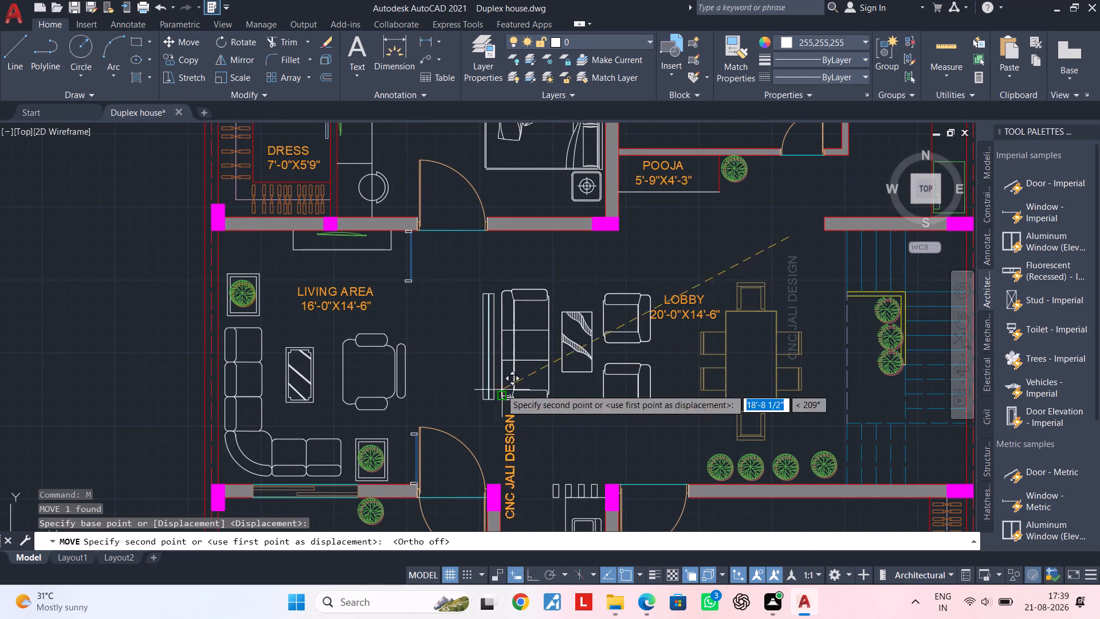
scroll(470, 324, "up", 2)
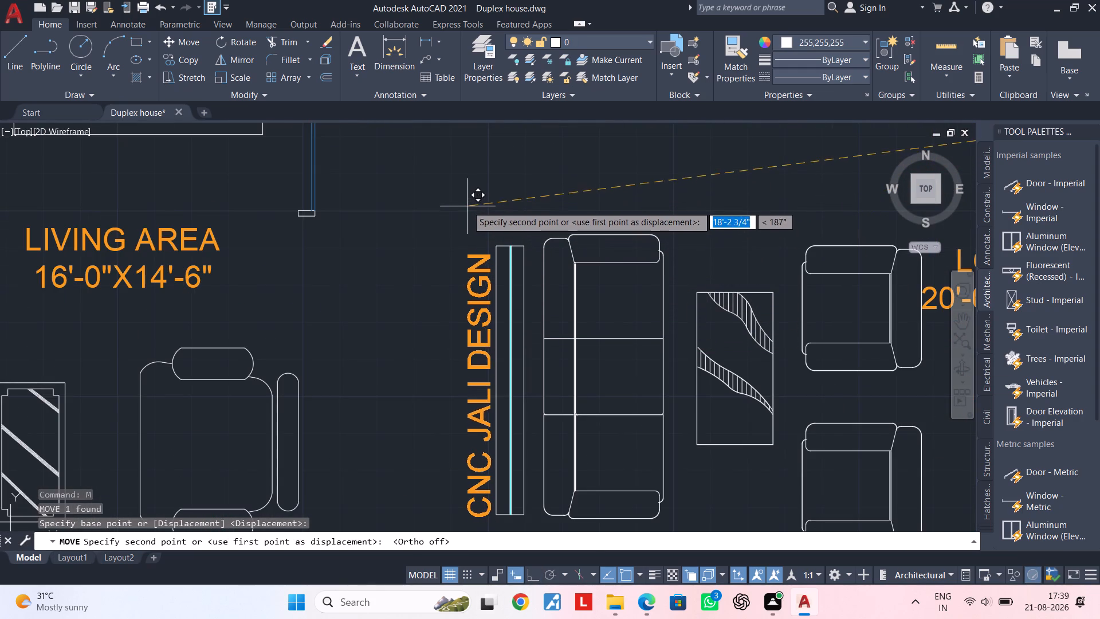
left_click(463, 196)
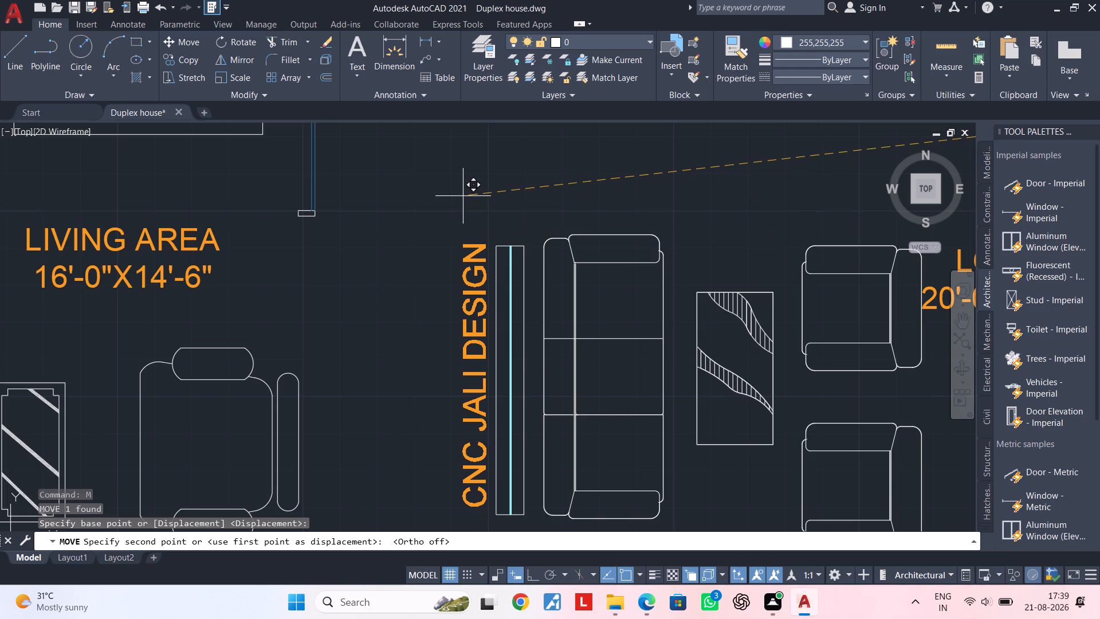
key("Escape")
scroll(465, 304, "down", 2)
middle_click_drag(461, 304, 377, 310)
key("Escape")
key("Escape")
key("Escape")
key("Escape")
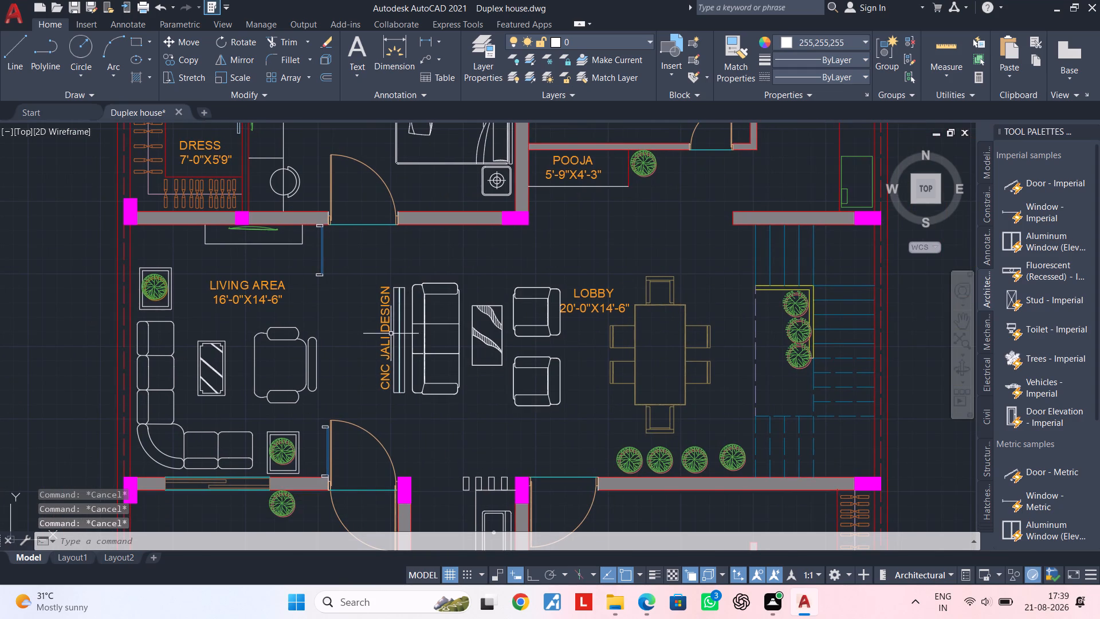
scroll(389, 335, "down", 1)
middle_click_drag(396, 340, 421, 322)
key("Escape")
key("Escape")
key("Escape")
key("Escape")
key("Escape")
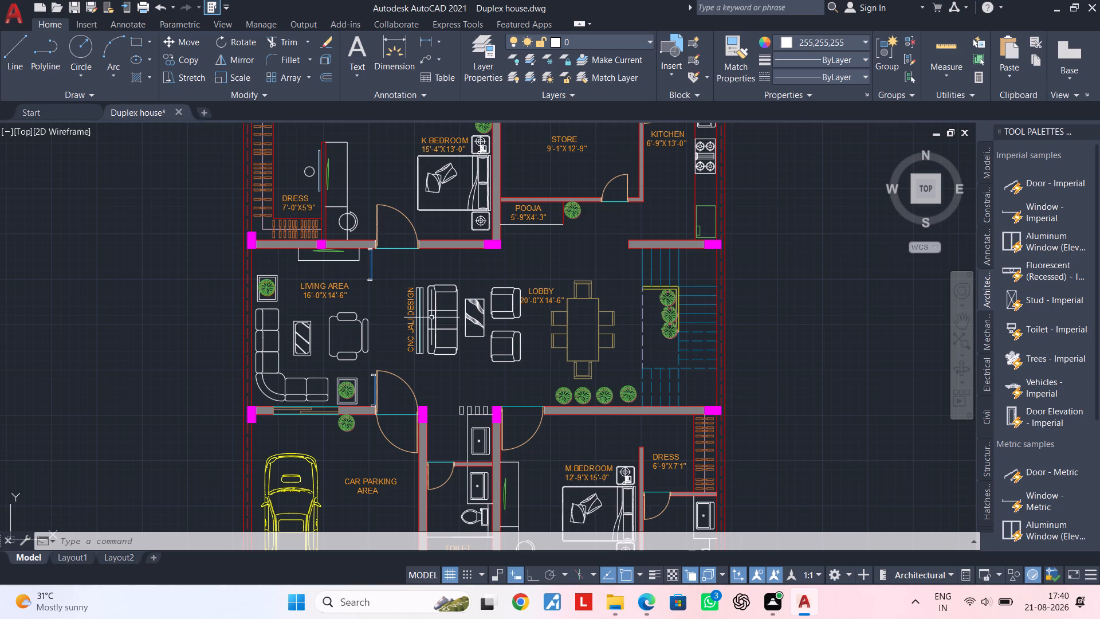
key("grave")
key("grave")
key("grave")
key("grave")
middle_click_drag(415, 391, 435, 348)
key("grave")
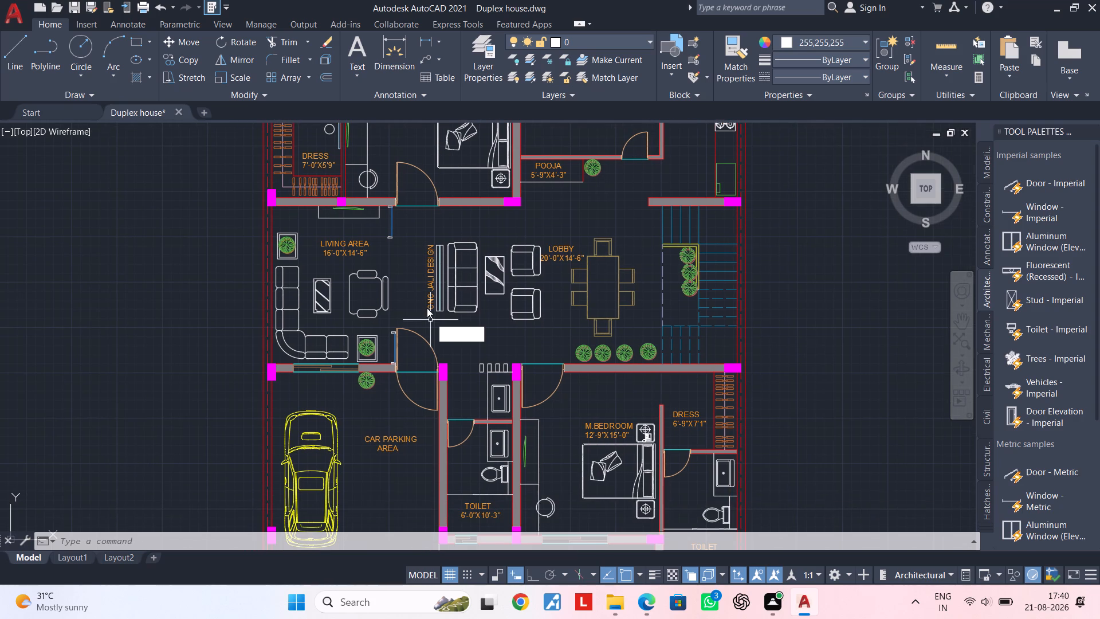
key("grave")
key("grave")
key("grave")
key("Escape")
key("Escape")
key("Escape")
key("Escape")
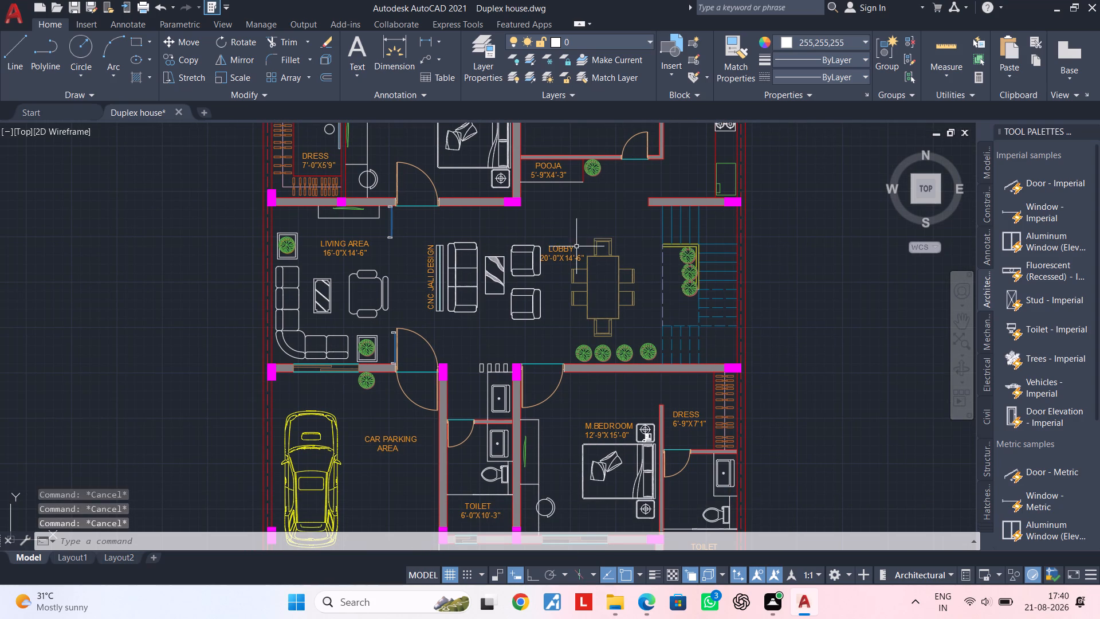
Copy the POOJA room label to the entry door opening between the living area and the car parking area.
left_click(547, 172)
key("c")
key("o")
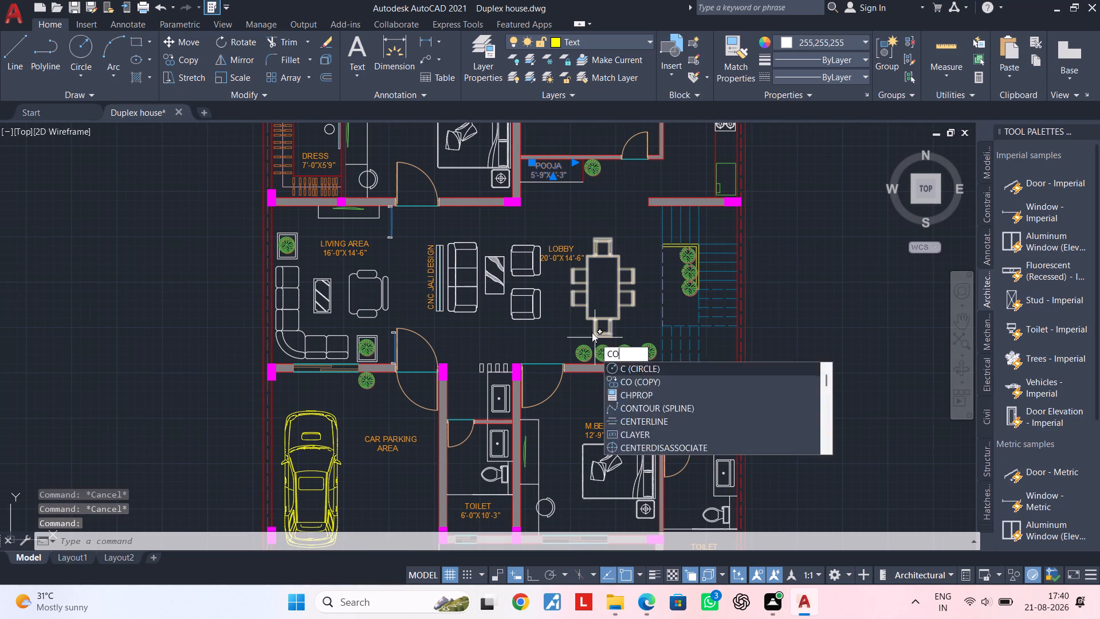
key("space")
left_click(552, 171)
scroll(415, 389, "up", 2)
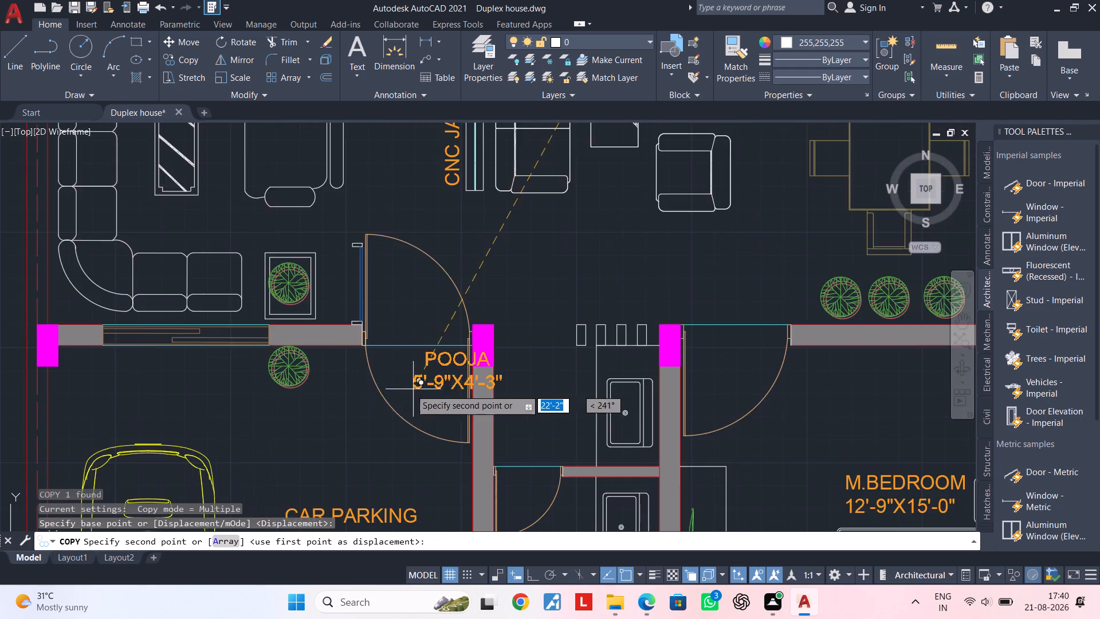
scroll(374, 387, "up", 2)
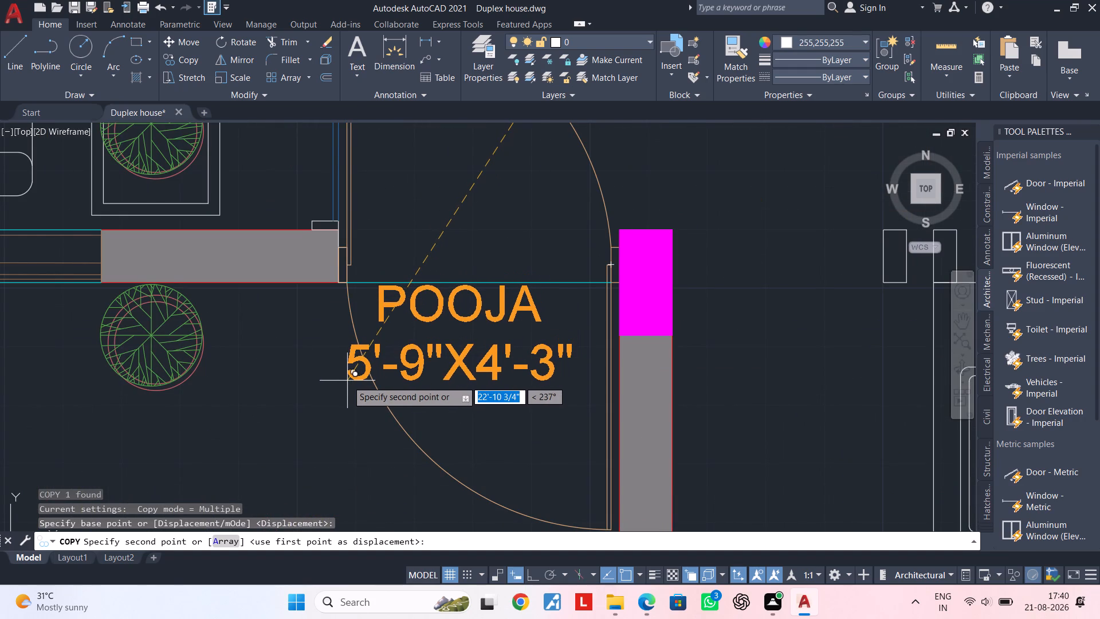
scroll(347, 381, "up", 1)
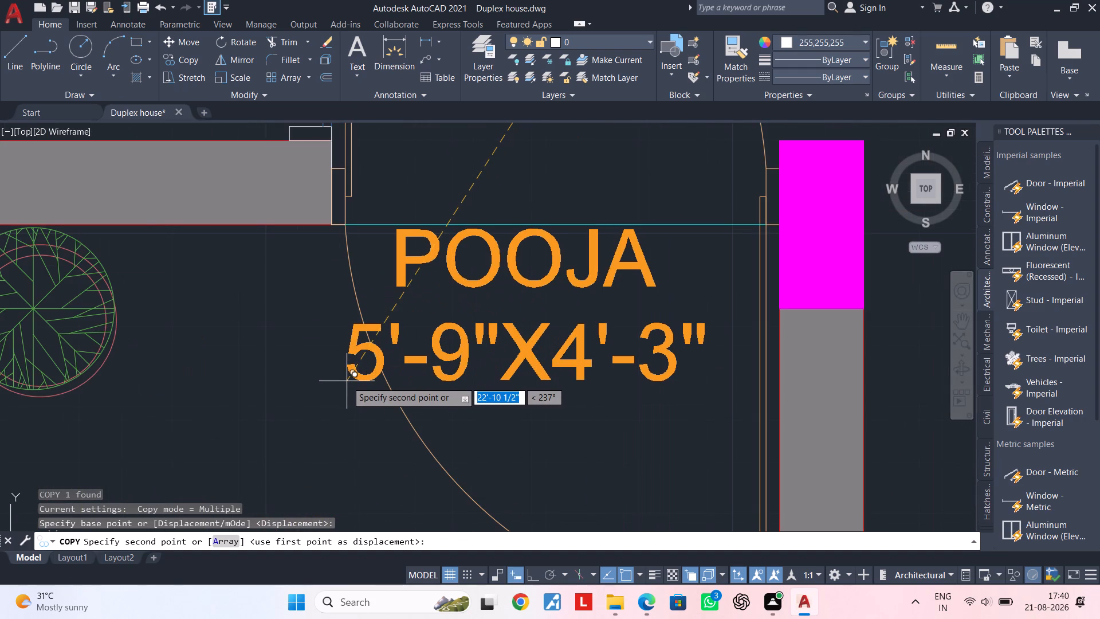
left_click(344, 385)
key("Escape")
key("Escape")
key("Escape")
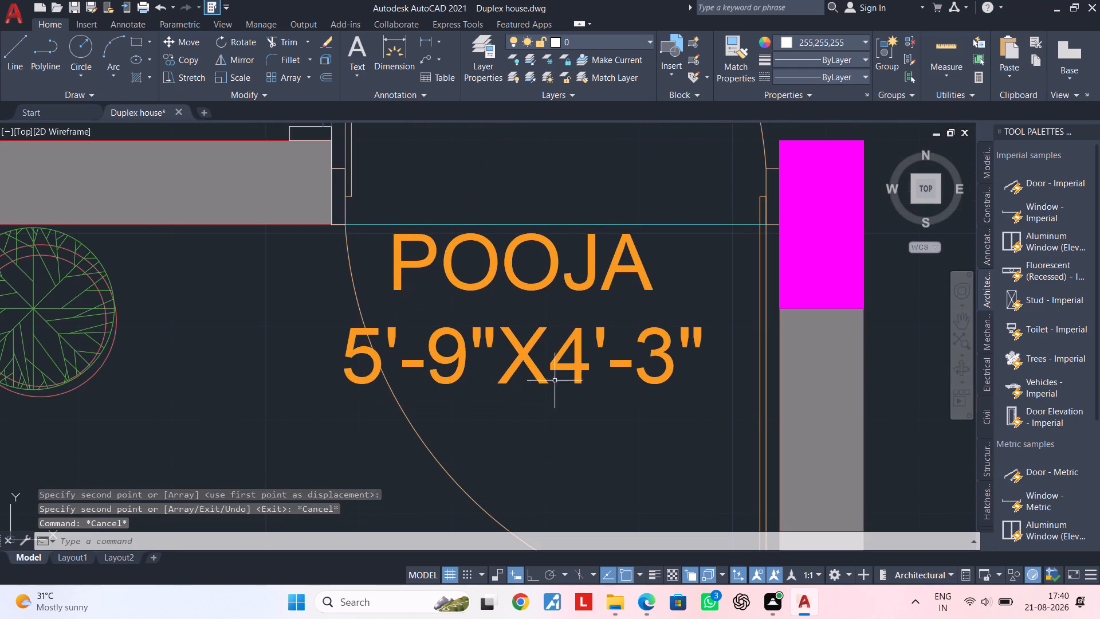
Replace the text of the copied POOJA label at the entry door with 4' WIDE ENTRY.
double_click(590, 367)
left_click(729, 348)
key("BackSpace")
key("BackSpace")
key("BackSpace")
key("BackSpace")
key("BackSpace")
key("BackSpace")
key("BackSpace")
key("BackSpace")
key("BackSpace")
key("BackSpace")
key("BackSpace")
key("BackSpace")
key("BackSpace")
key("BackSpace")
key("BackSpace")
key("BackSpace")
key("BackSpace")
key("BackSpace")
key("BackSpace")
key("BackSpace")
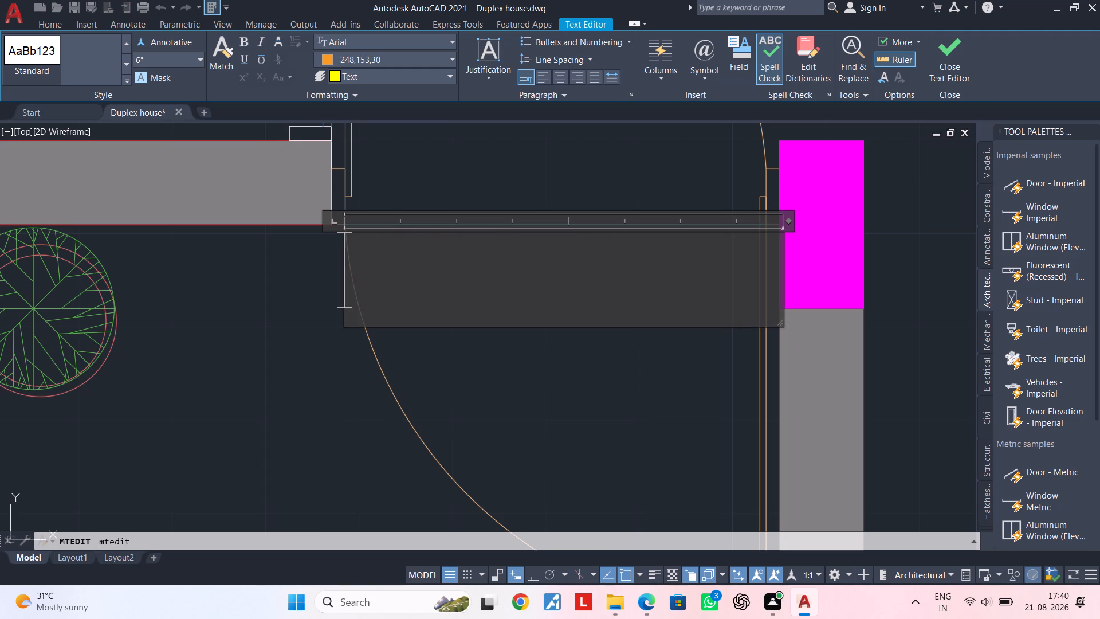
type("4'")
key("space")
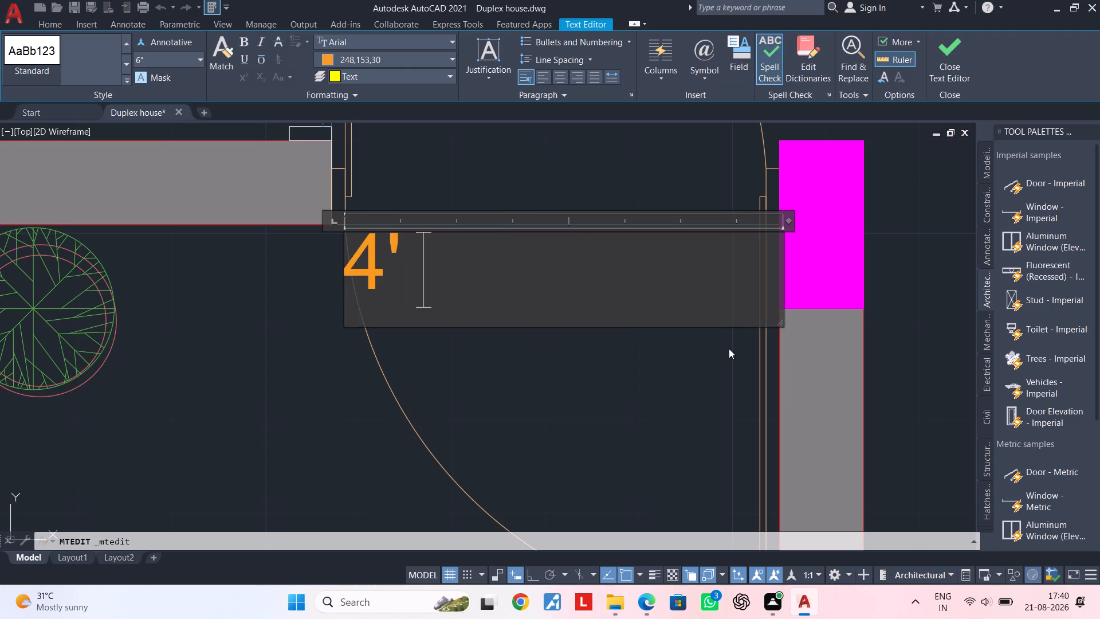
type("WIDE")
key("space")
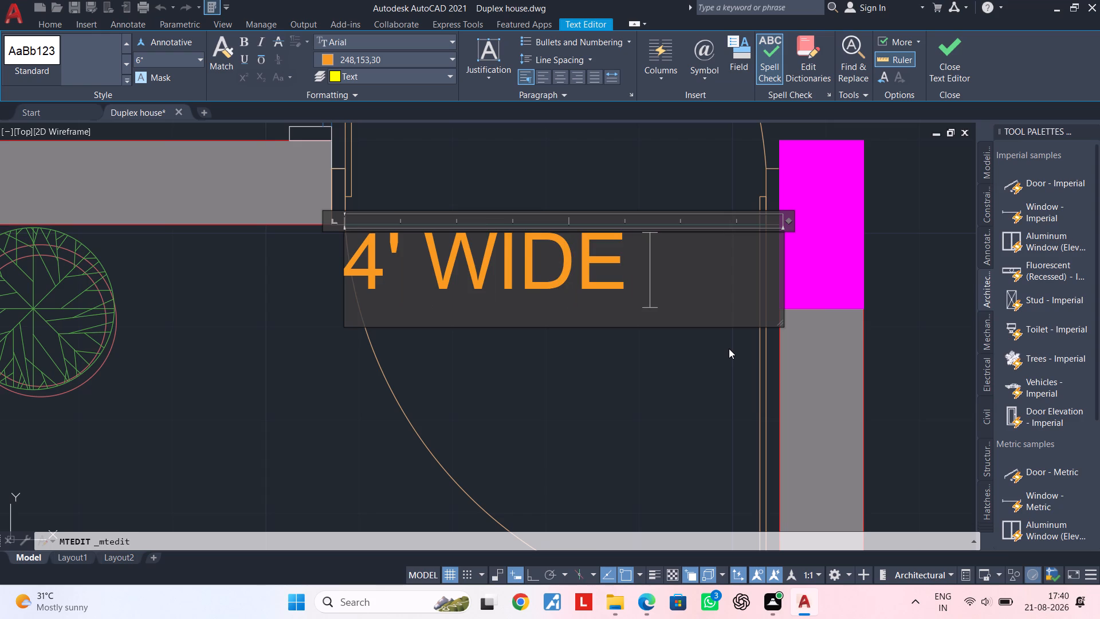
type("ENTRY")
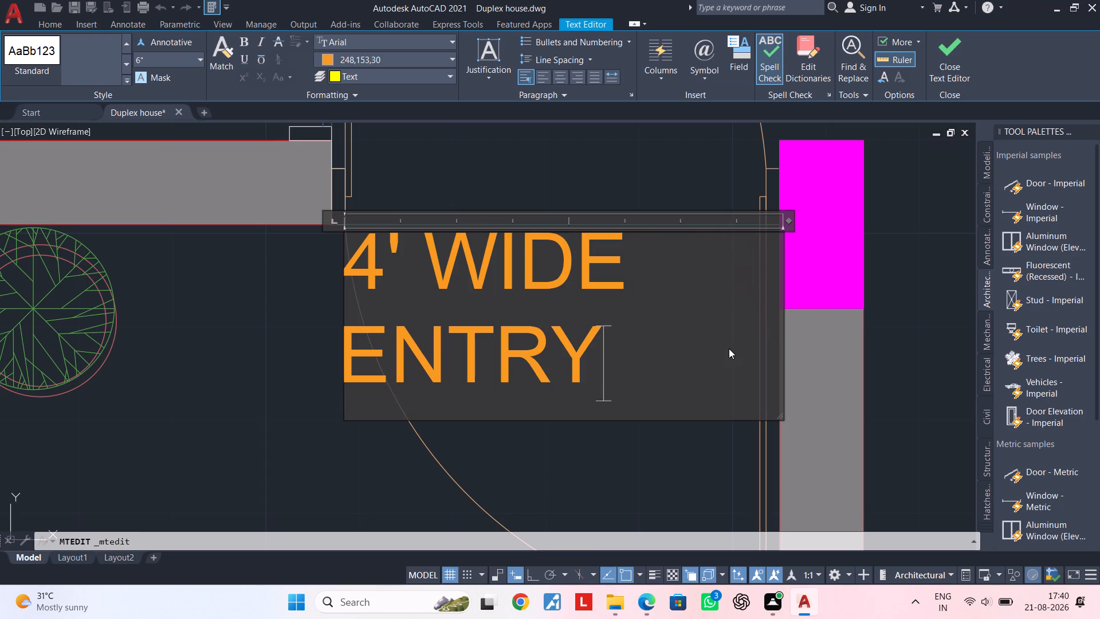
Widen the text frame of the 4' WIDE ENTRY label so the wording fits on one line.
left_click(791, 221)
left_click_drag(793, 221, 827, 220)
left_click(784, 220)
left_click_drag(787, 220, 921, 213)
left_click_drag(925, 213, 931, 212)
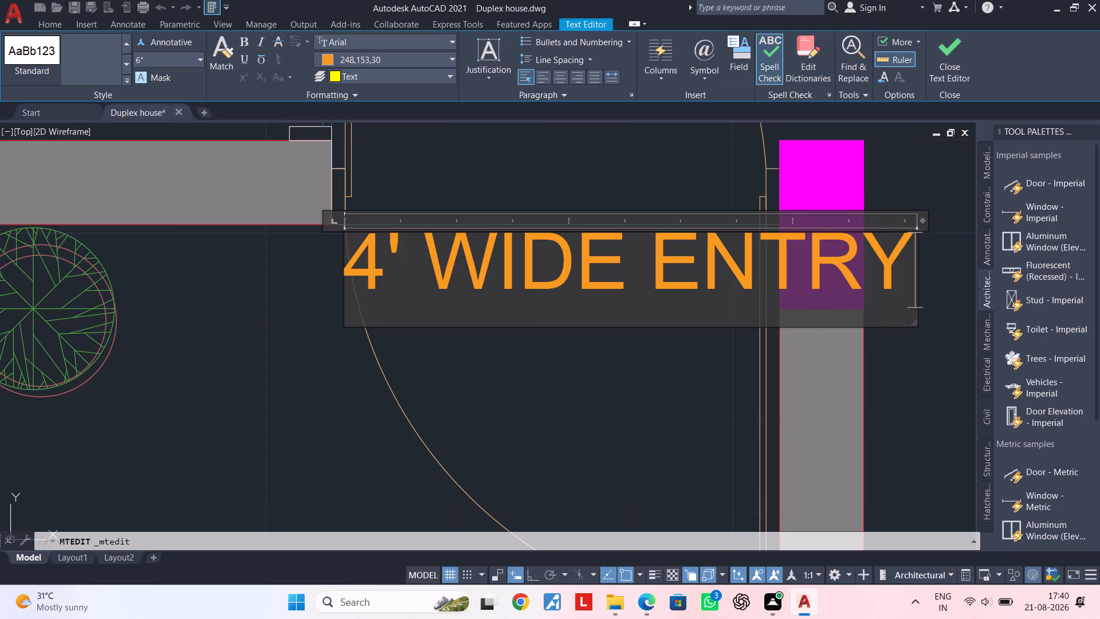
left_click(626, 352)
scroll(626, 352, "down", 1)
middle_click_drag(626, 352, 497, 389)
key("Escape")
key("Escape")
key("Escape")
key("Escape")
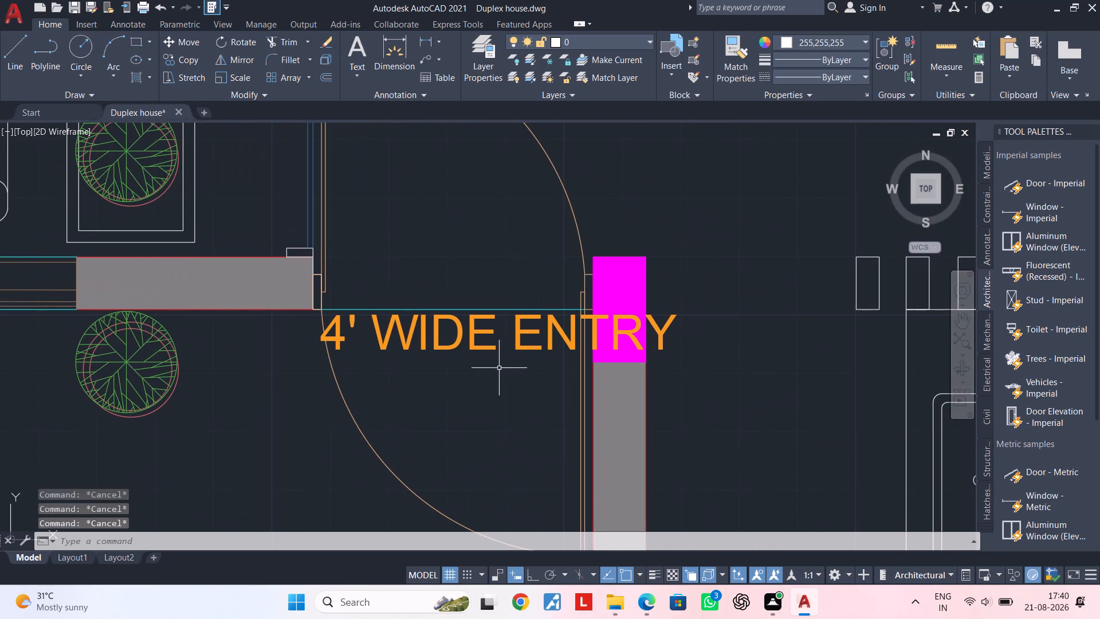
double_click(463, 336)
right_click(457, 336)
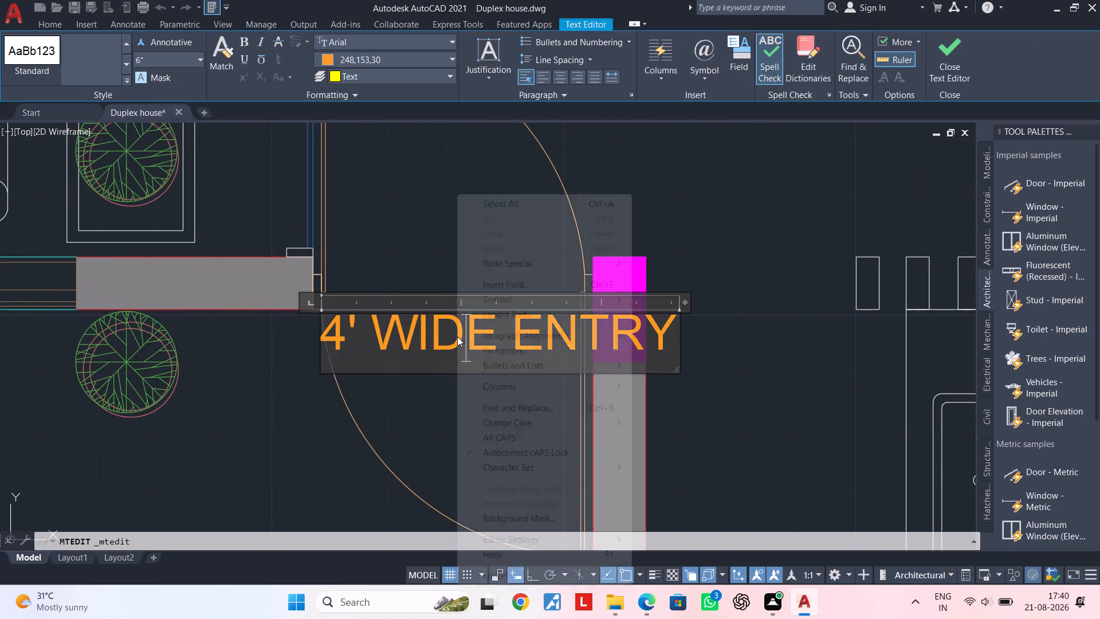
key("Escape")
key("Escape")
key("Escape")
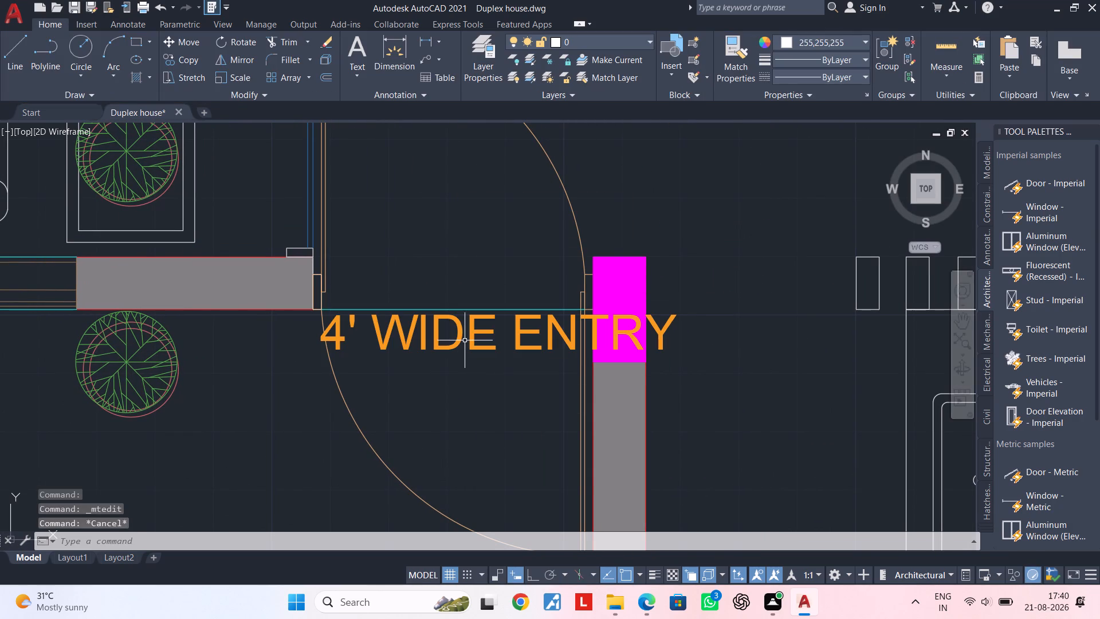
Set the text height of the 4' WIDE ENTRY label to 4".
double_click(472, 334)
right_click(472, 334)
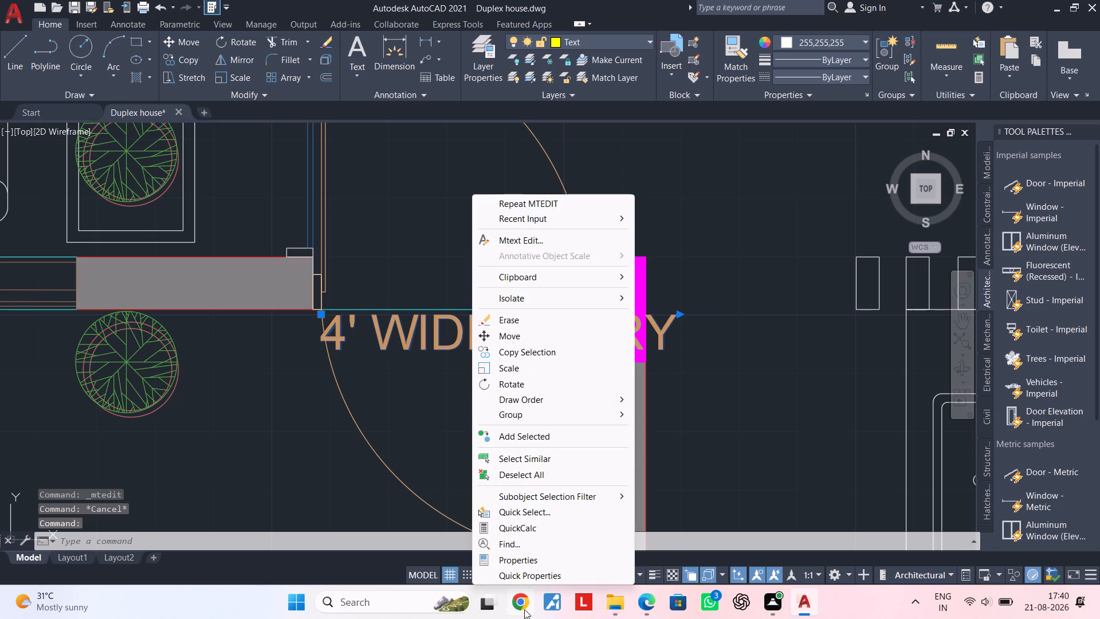
left_click(521, 557)
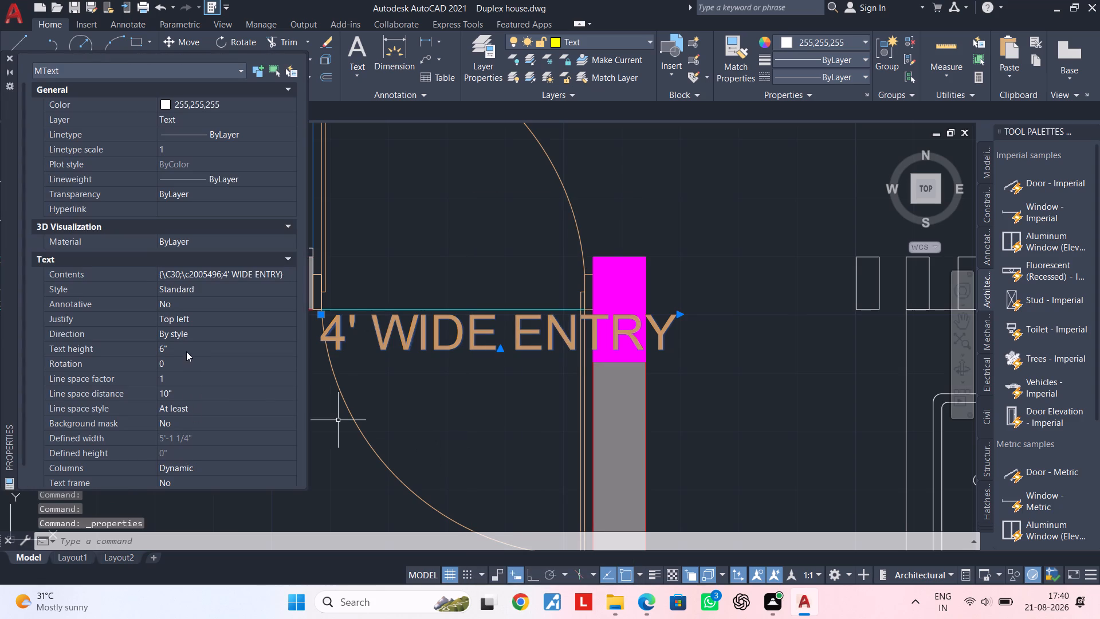
left_click(186, 348)
key("BackSpace")
type("4\"")
key("Return")
key("Escape")
key("Escape")
key("Escape")
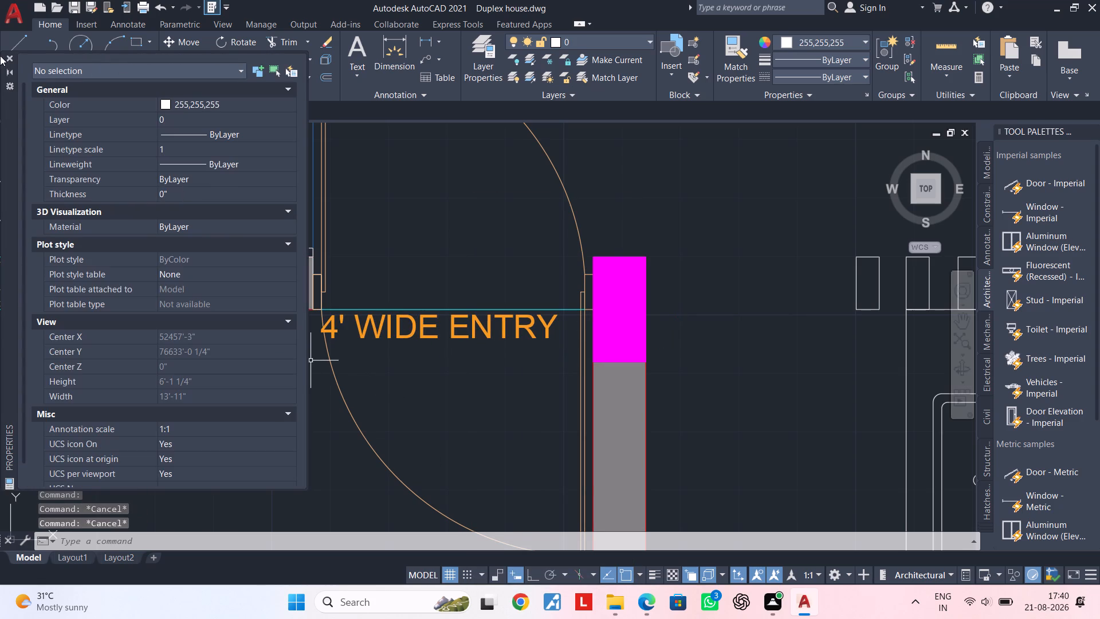
Move the 4' WIDE ENTRY label slightly sideways so it sits centred in the entry door opening.
left_click(9, 57)
left_click(456, 326)
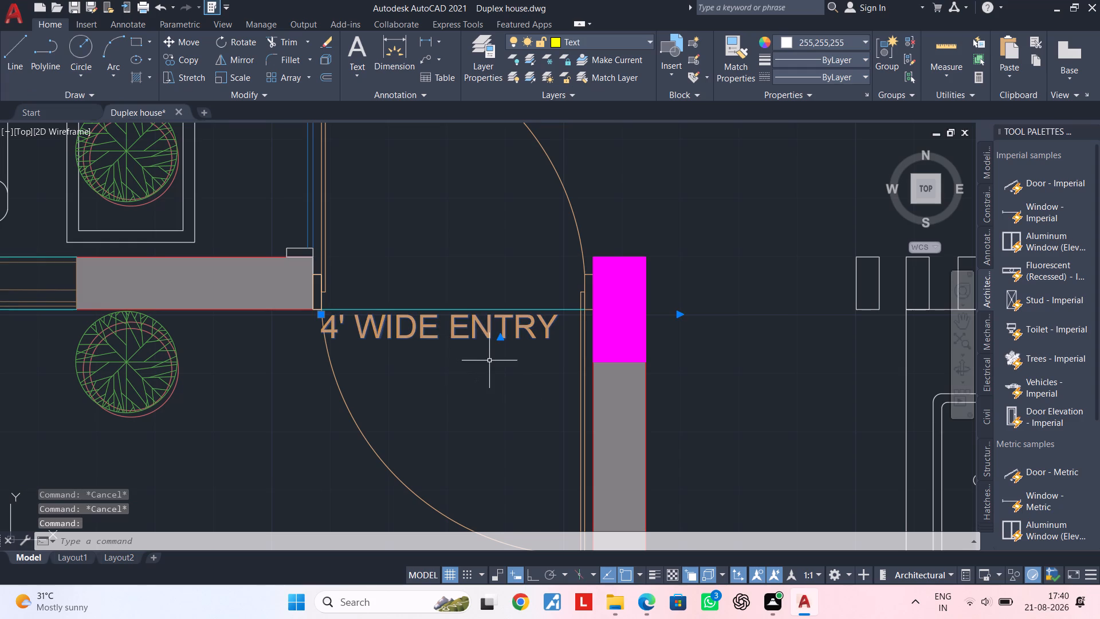
type("M")
key("space")
left_click(478, 357)
left_click(497, 359)
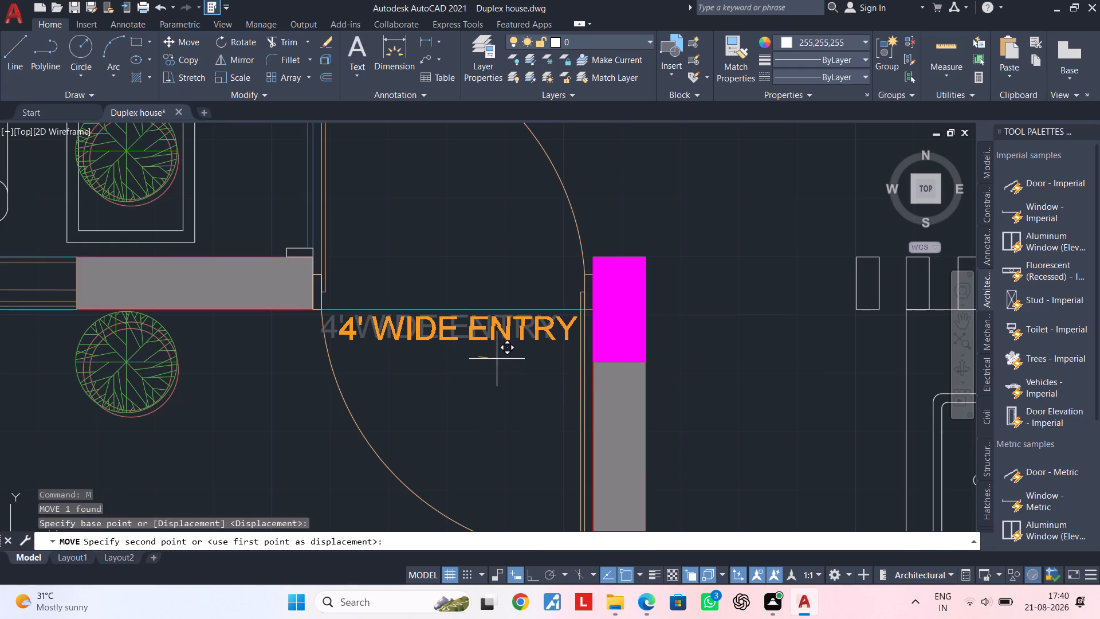
key("Escape")
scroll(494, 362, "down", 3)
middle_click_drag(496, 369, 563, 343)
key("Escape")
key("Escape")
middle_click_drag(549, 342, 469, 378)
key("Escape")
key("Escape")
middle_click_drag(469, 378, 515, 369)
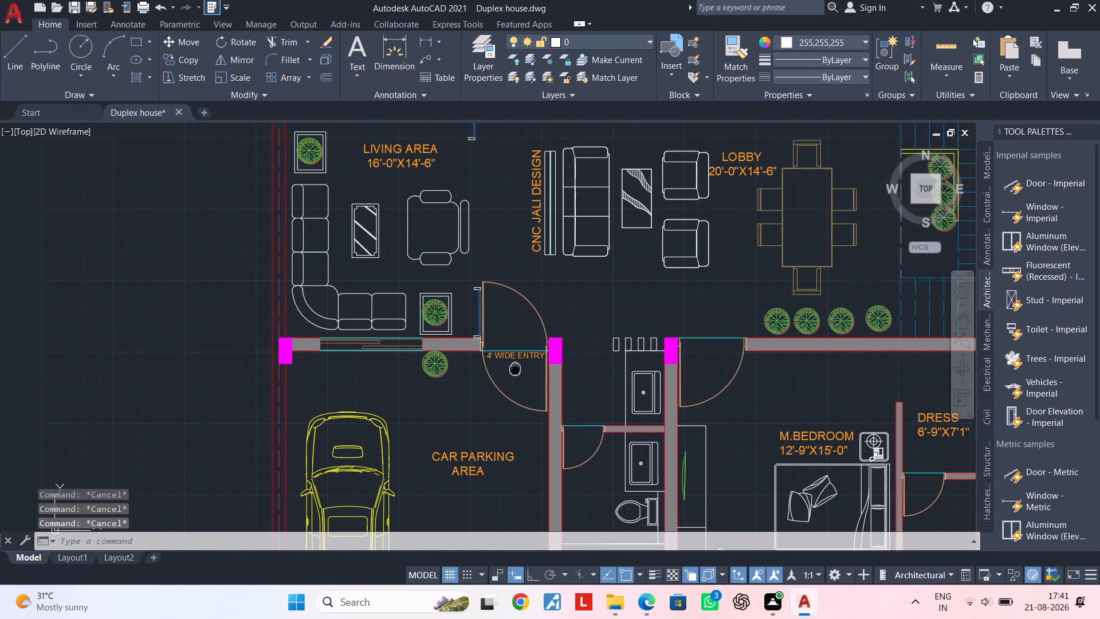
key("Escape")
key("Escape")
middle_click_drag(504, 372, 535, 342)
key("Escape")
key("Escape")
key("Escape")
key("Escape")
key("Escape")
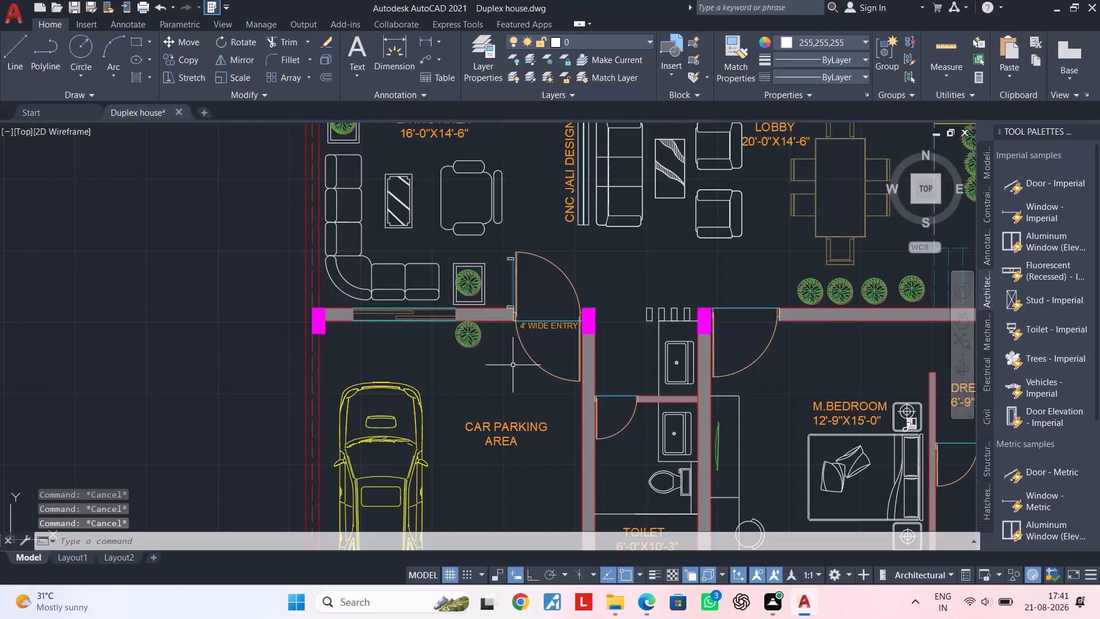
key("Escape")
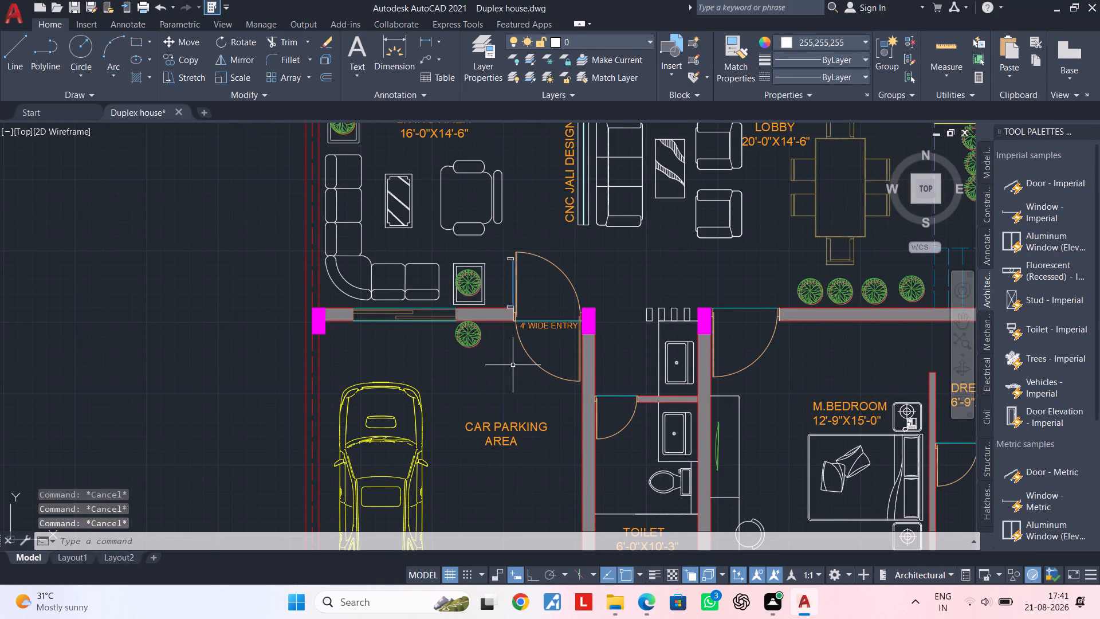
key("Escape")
Copy the 4' WIDE ENTRY label to just above the original, inside the entry door's upper swing.
scroll(553, 333, "up", 2)
left_click(548, 310)
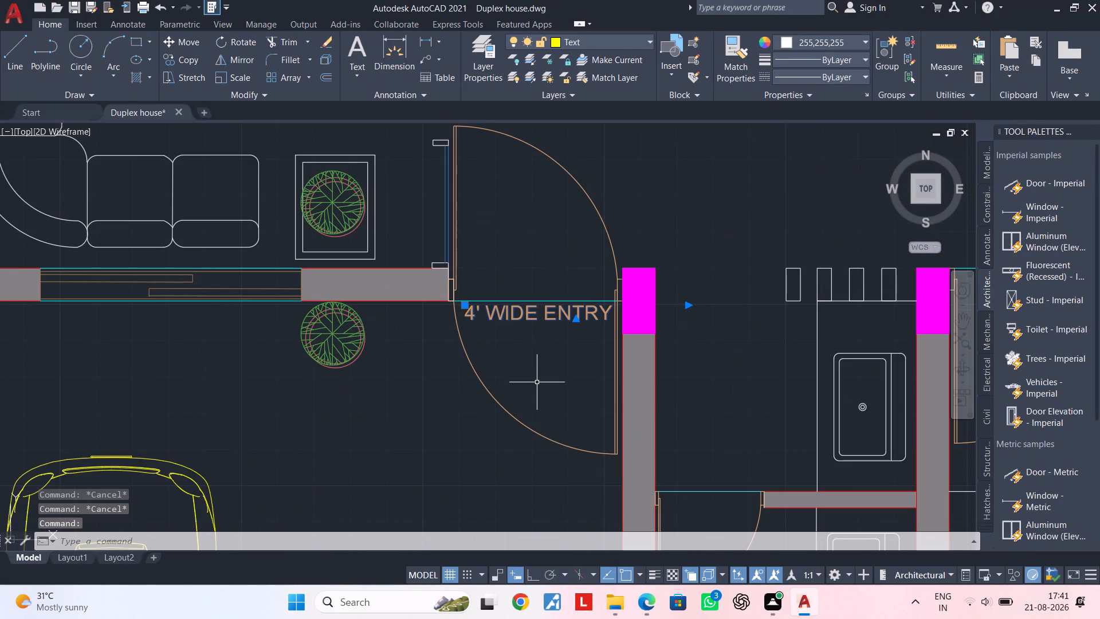
key("c")
key("o")
key("space")
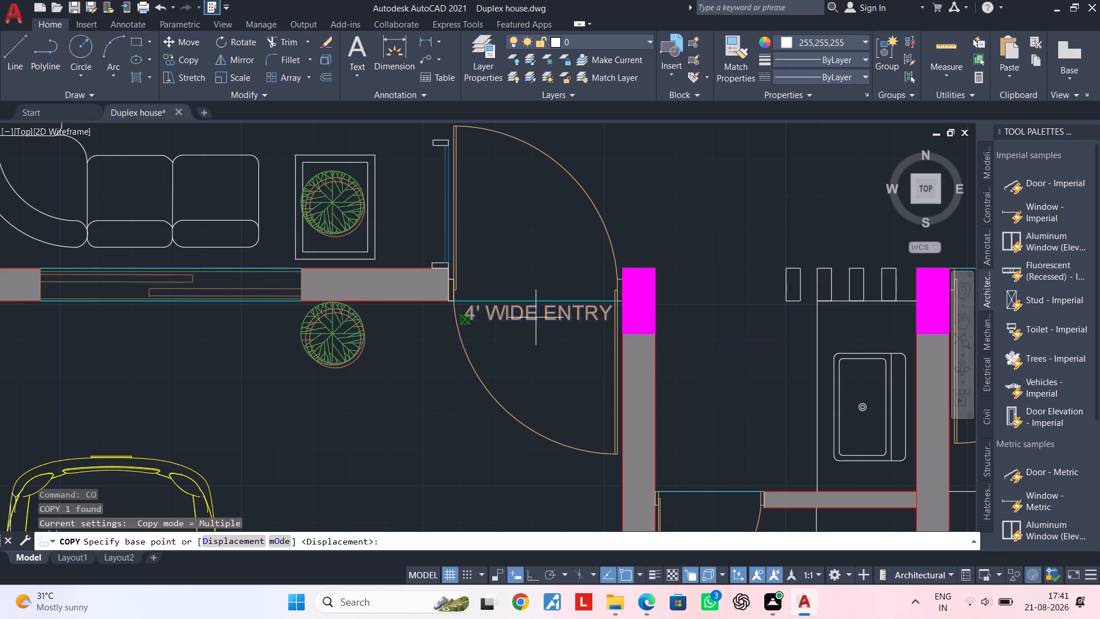
double_click(547, 318)
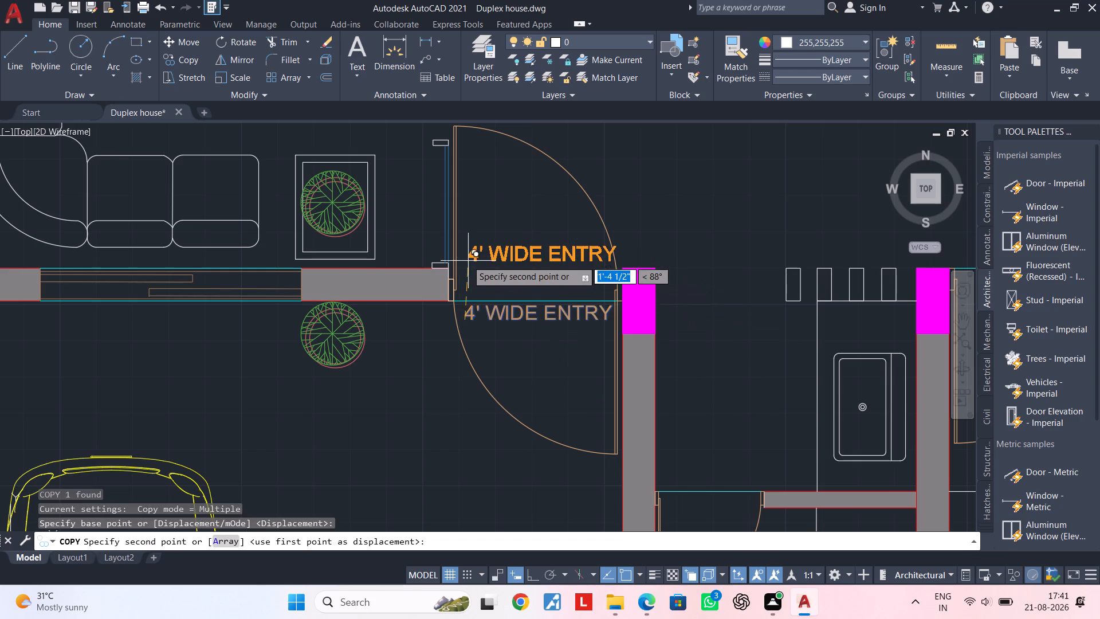
double_click(466, 264)
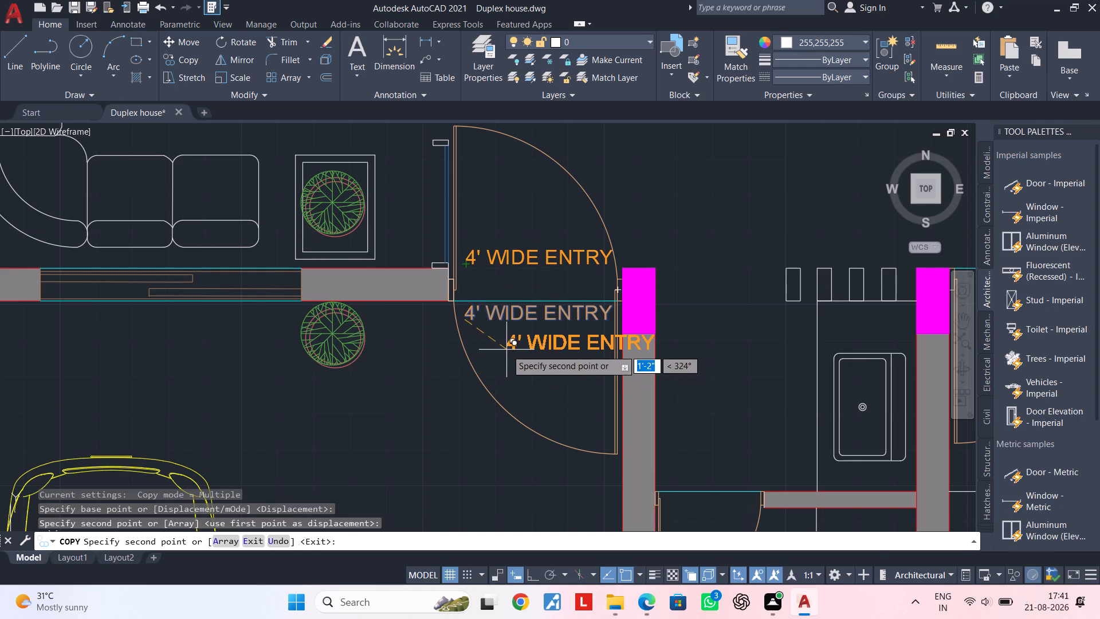
key("Escape")
key("Escape")
Replace the text of the upper copied label at the entry door with WOODEN and DOOR on two lines, indenting WOODEN.
double_click(586, 255)
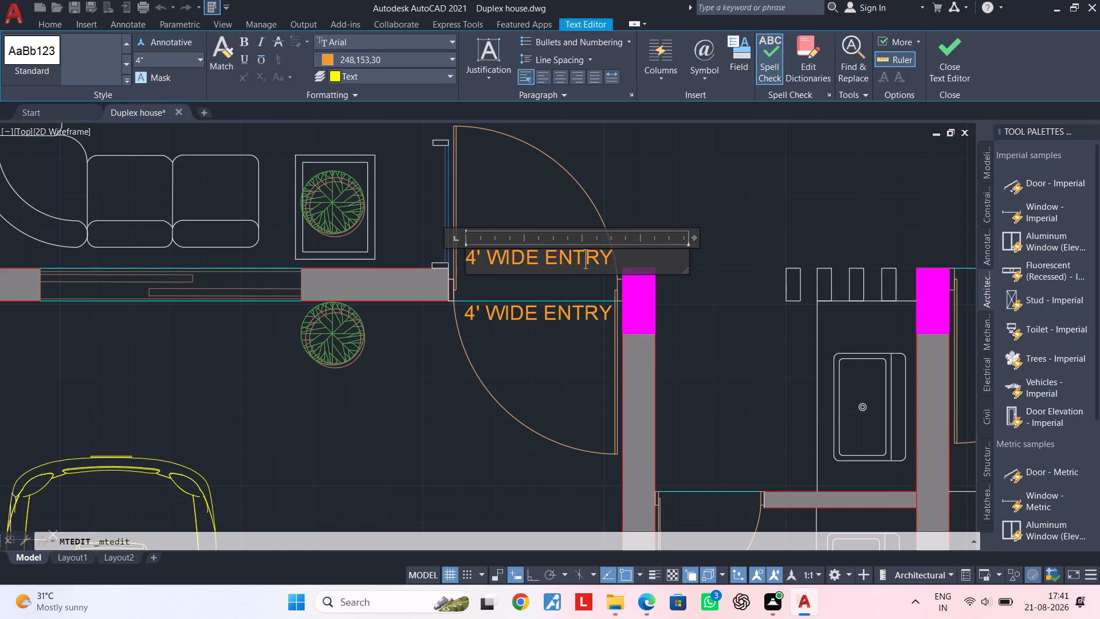
left_click(615, 255)
key("BackSpace")
key("BackSpace")
key("BackSpace")
key("BackSpace")
key("BackSpace")
key("BackSpace")
key("BackSpace")
key("BackSpace")
key("BackSpace")
key("BackSpace")
key("BackSpace")
key("BackSpace")
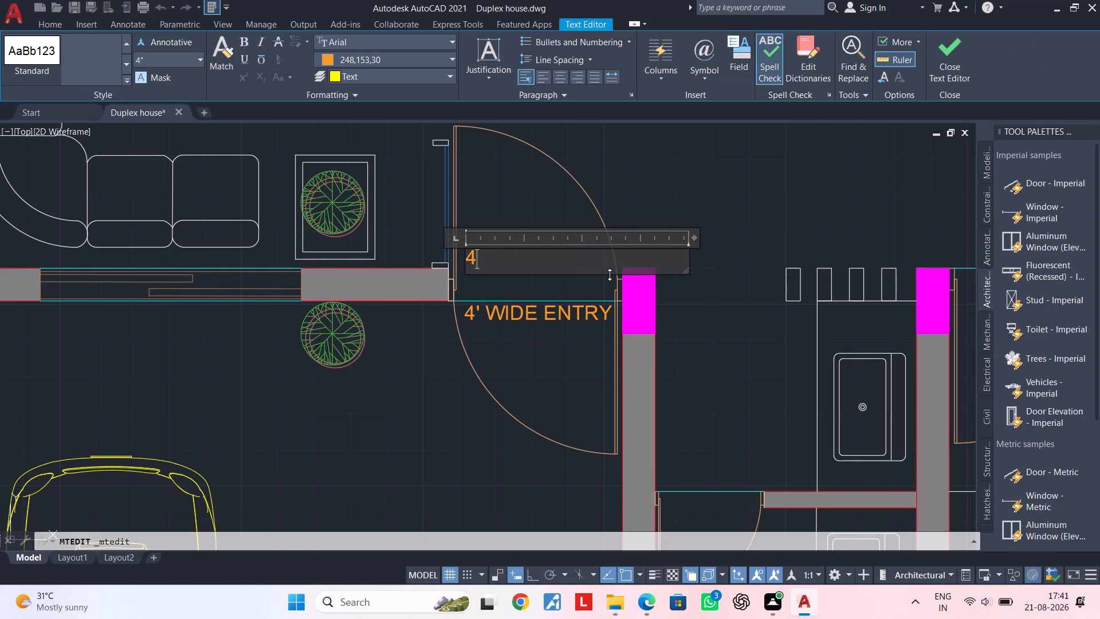
key("BackSpace")
key("BackSpace")
key("space")
key("space")
key("space")
key("space")
key("space")
type("WOO")
type("DEN")
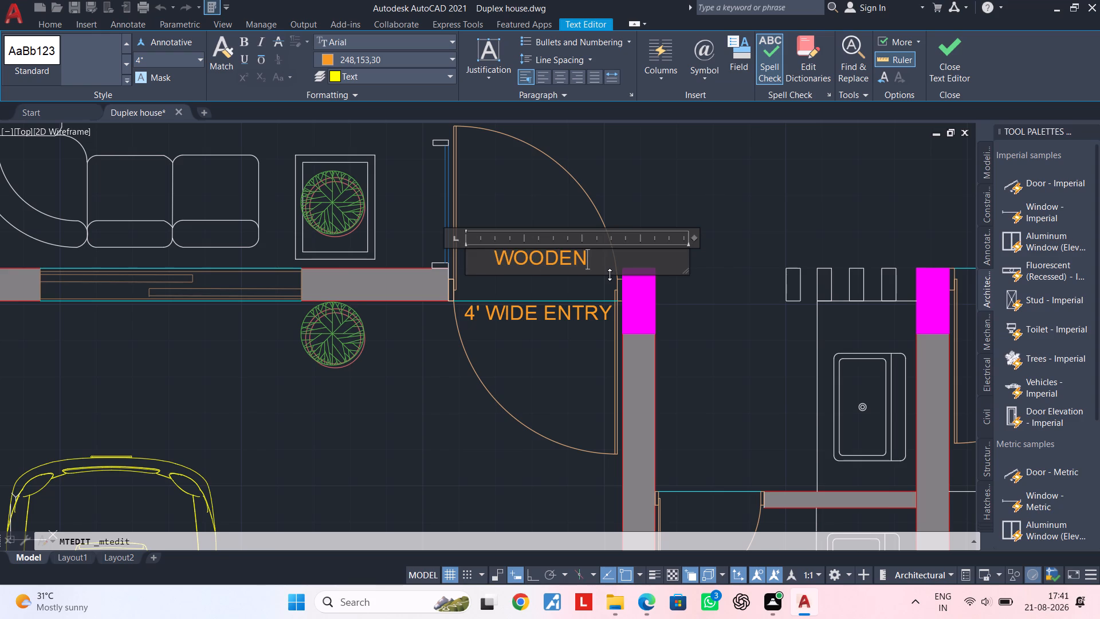
key("Return")
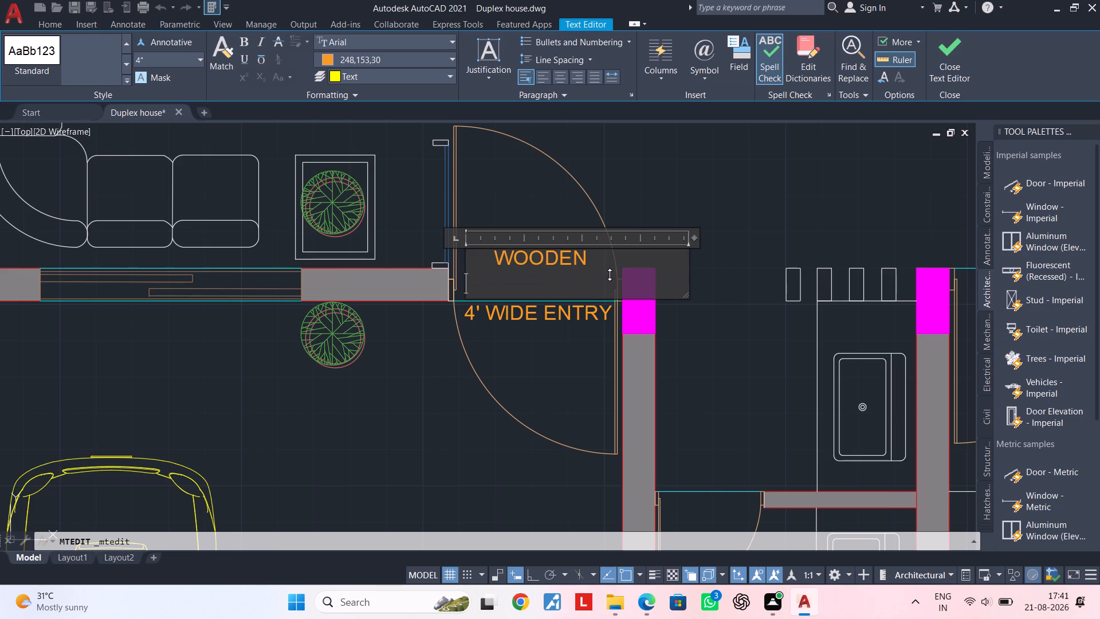
type("DOOR")
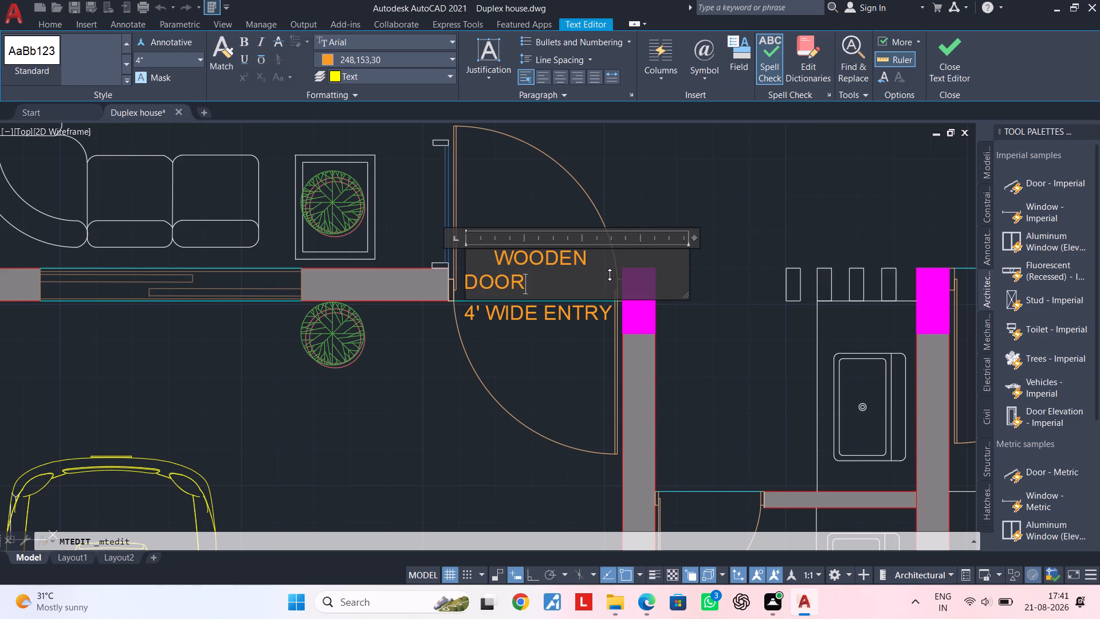
Indent the DOOR line with spaces so it sits centred under WOODEN, and finish the text edit.
left_click(465, 276)
key("space")
key("space")
key("space")
key("space")
key("space")
key("space")
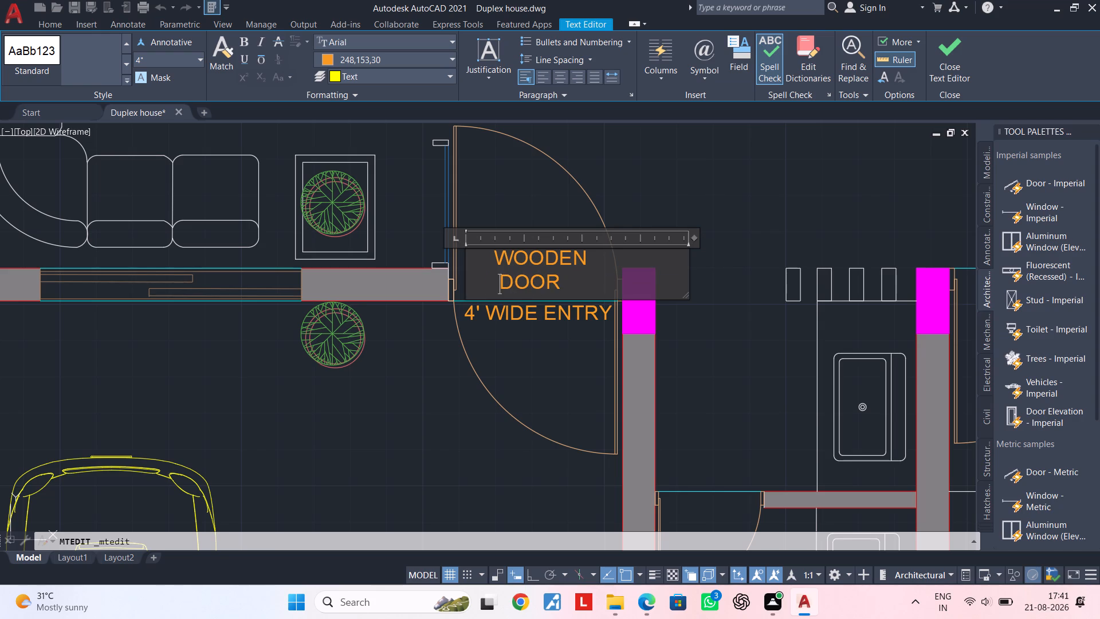
key("space")
key("space")
left_click(534, 378)
key("Escape")
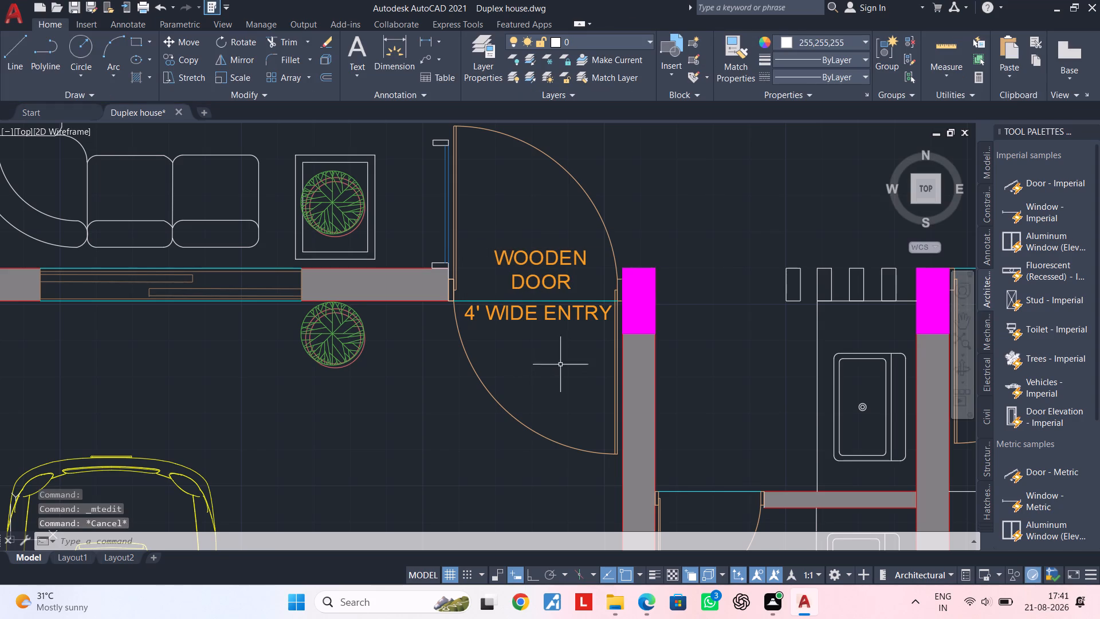
key("Escape")
Copy the WOODEN DOOR label from the entry door to the M.BEDROOM door by the lobby.
left_click(557, 283)
scroll(576, 281, "down", 2)
middle_click_drag(661, 284, 522, 331)
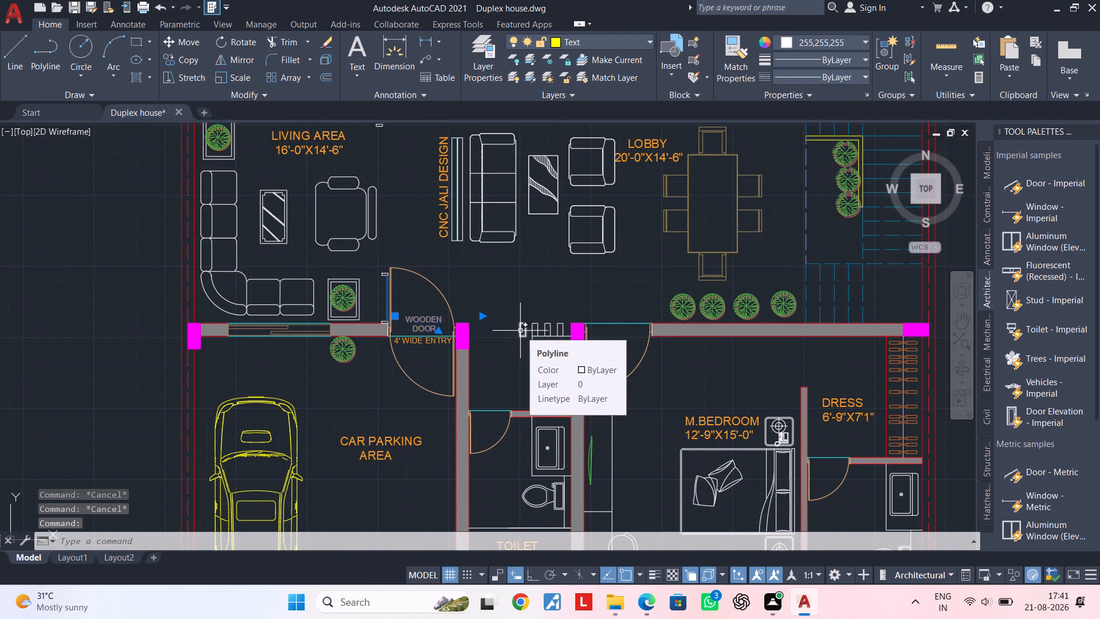
type("CO")
key("space")
left_click(422, 326)
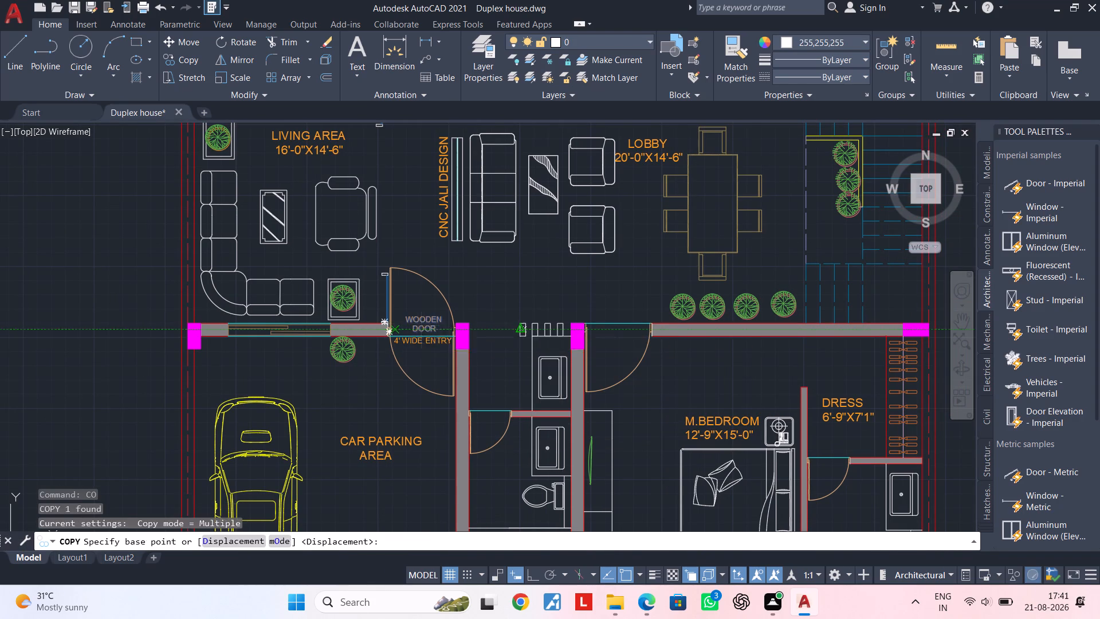
scroll(590, 347, "up", 2)
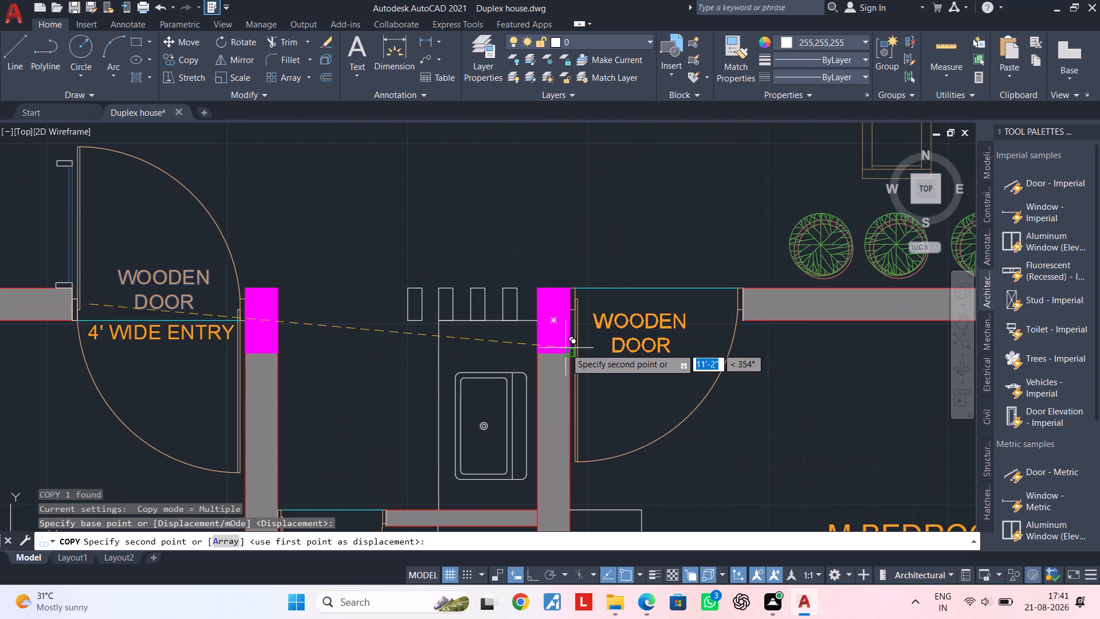
left_click(565, 348)
Place another copy of the WOODEN DOOR label at the STORE room door beside the POOJA area.
scroll(716, 332, "down", 3)
middle_click_drag(667, 273, 524, 414)
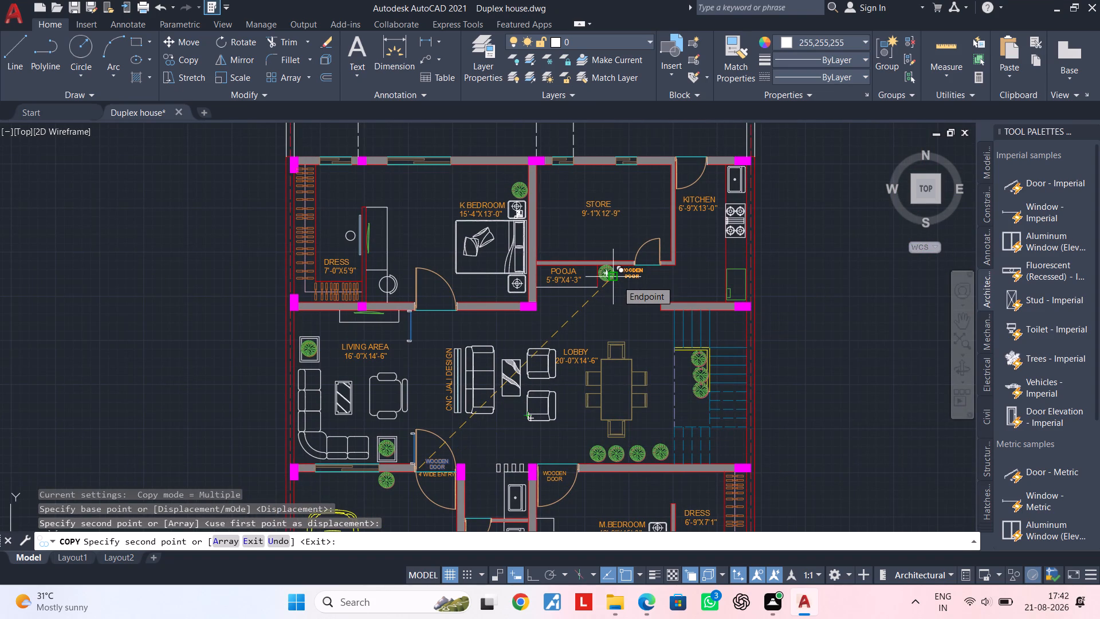
scroll(638, 263, "up", 4)
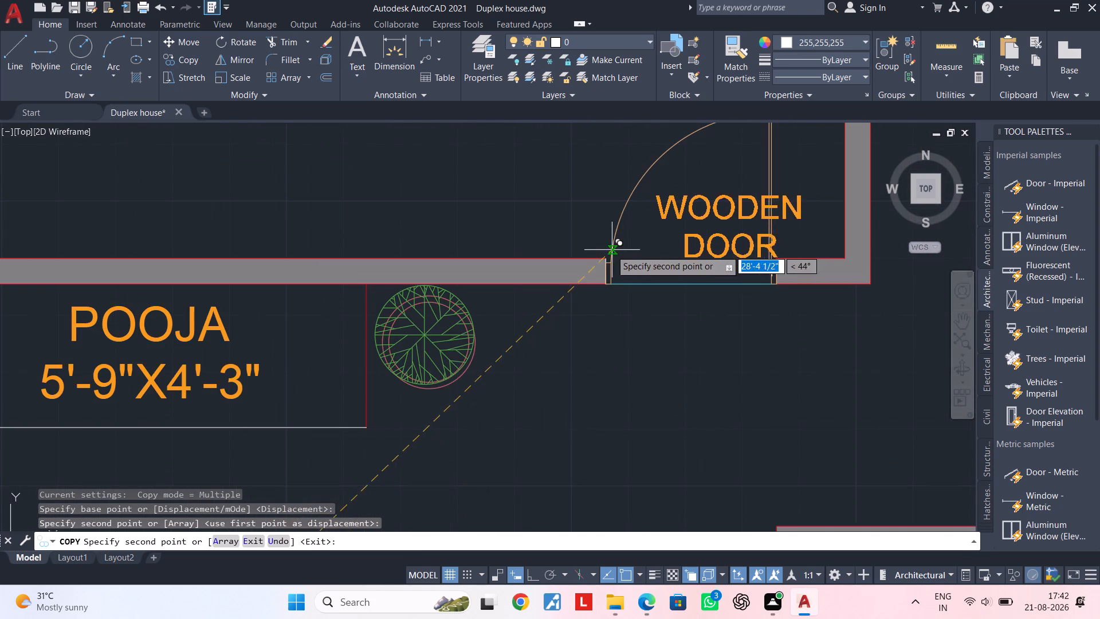
left_click(580, 249)
Place another copy of the WOODEN DOOR label at the K BEDROOM door above the living area.
scroll(650, 250, "down", 4)
middle_click_drag(676, 271, 583, 364)
scroll(611, 249, "up", 2)
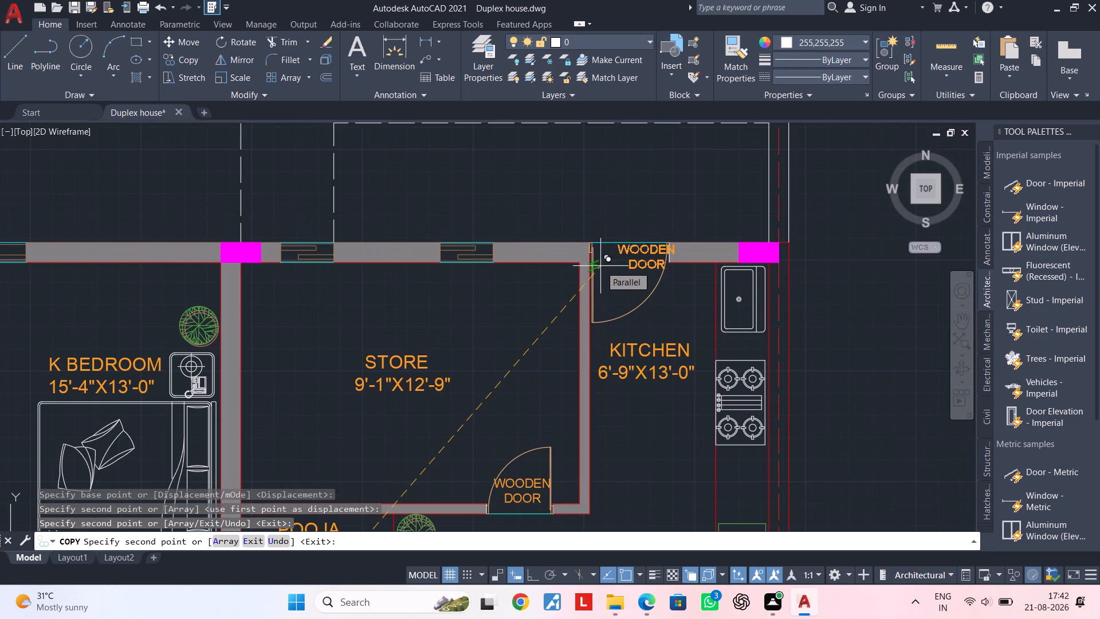
middle_click_drag(379, 282, 561, 304)
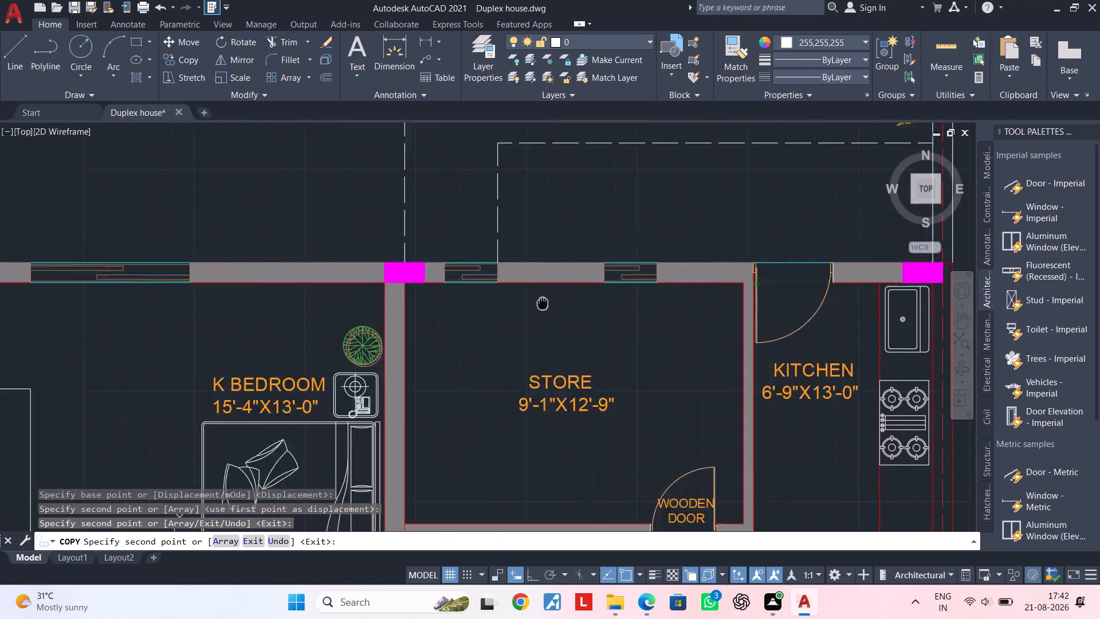
middle_click_drag(561, 304, 711, 312)
scroll(444, 309, "down", 2)
middle_click_drag(483, 292, 641, 197)
scroll(512, 344, "up", 3)
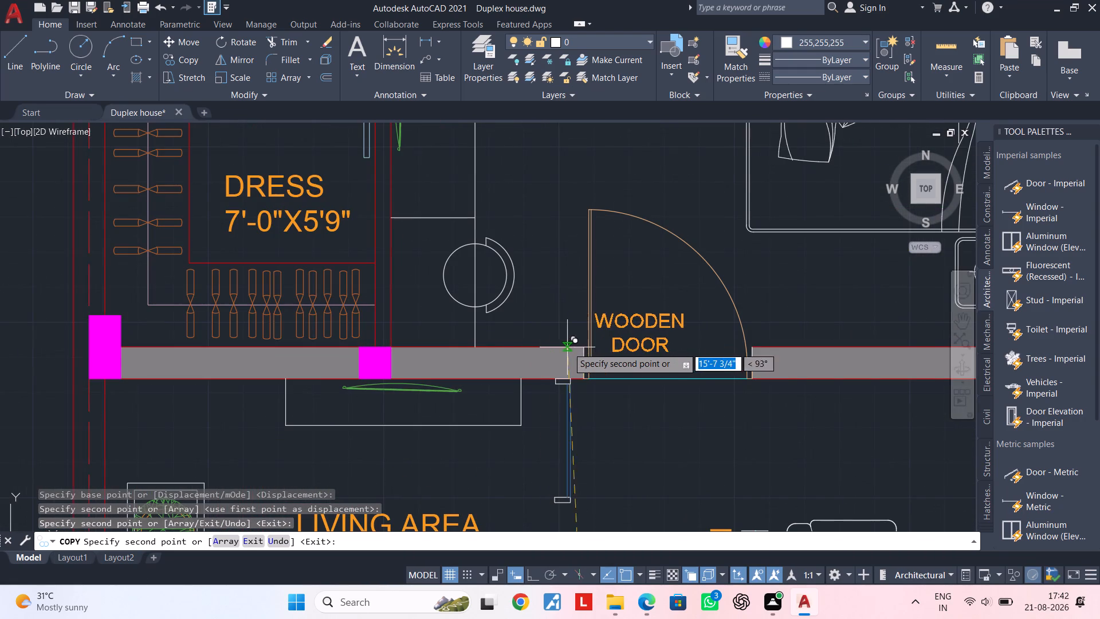
left_click(585, 345)
Place another copy of the WOODEN DOOR label at the door of the 6'-0"X10'-3" toilet beside the car parking area.
scroll(598, 367, "down", 2)
middle_click_drag(598, 363, 582, 210)
middle_click_drag(573, 317, 580, 275)
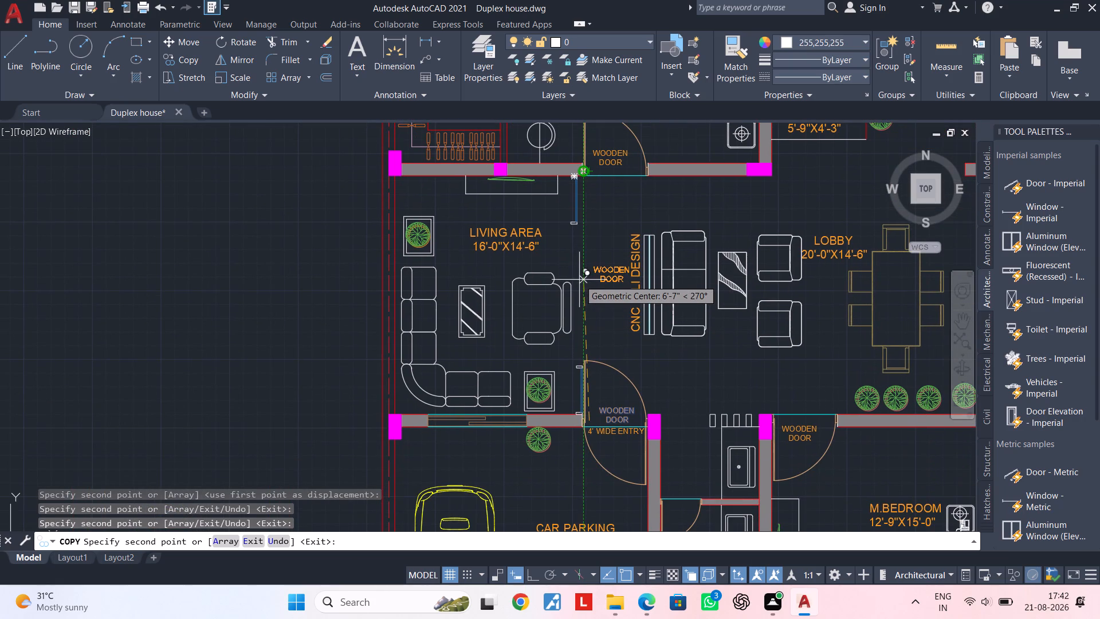
middle_click_drag(565, 406, 549, 272)
scroll(620, 376, "up", 3)
middle_click_drag(653, 394, 520, 392)
scroll(528, 391, "up", 1)
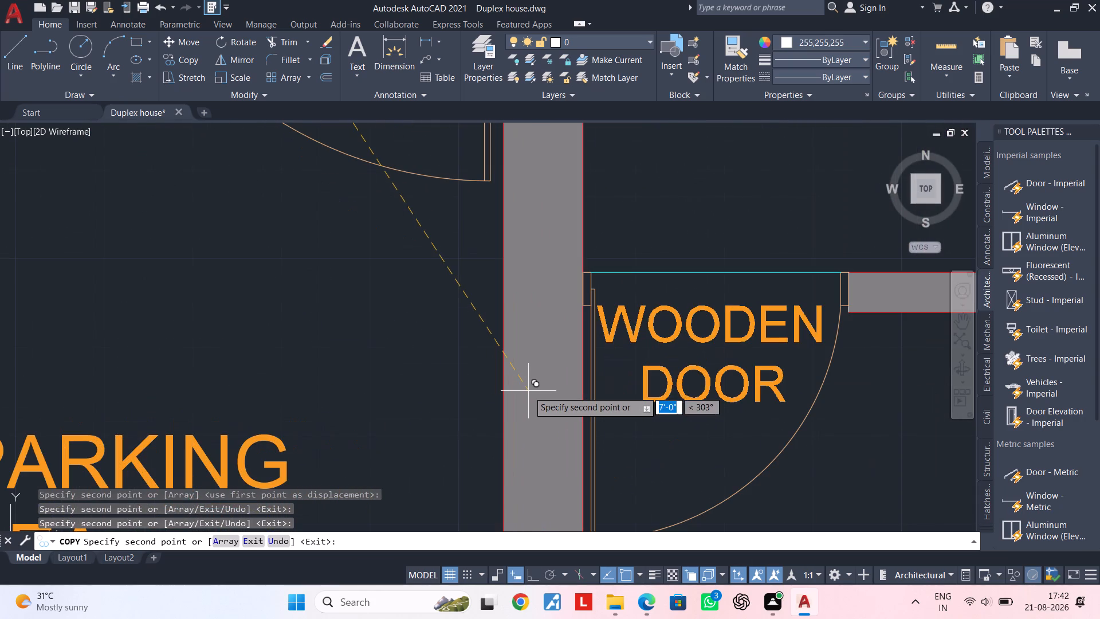
left_click(534, 390)
Place a last copy of the WOODEN DOOR label at the 6'-9"X11'-0" toilet door below DRESS and end the copying.
scroll(559, 393, "down", 3)
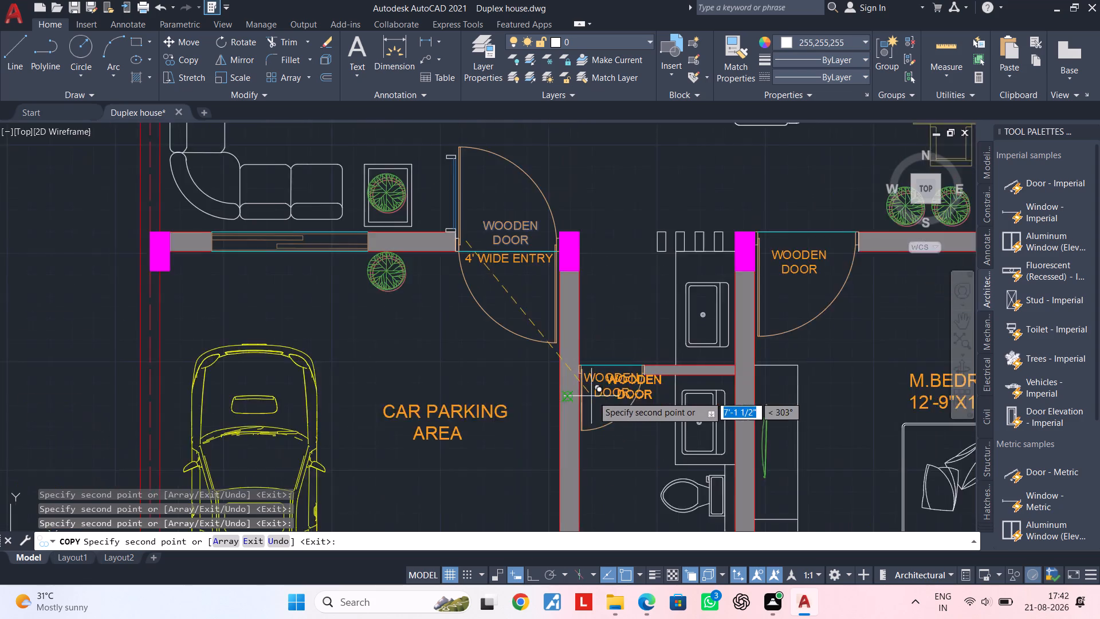
middle_click_drag(576, 389, 364, 314)
middle_click_drag(654, 424, 343, 233)
scroll(570, 208, "up", 1)
middle_click_drag(558, 207, 549, 224)
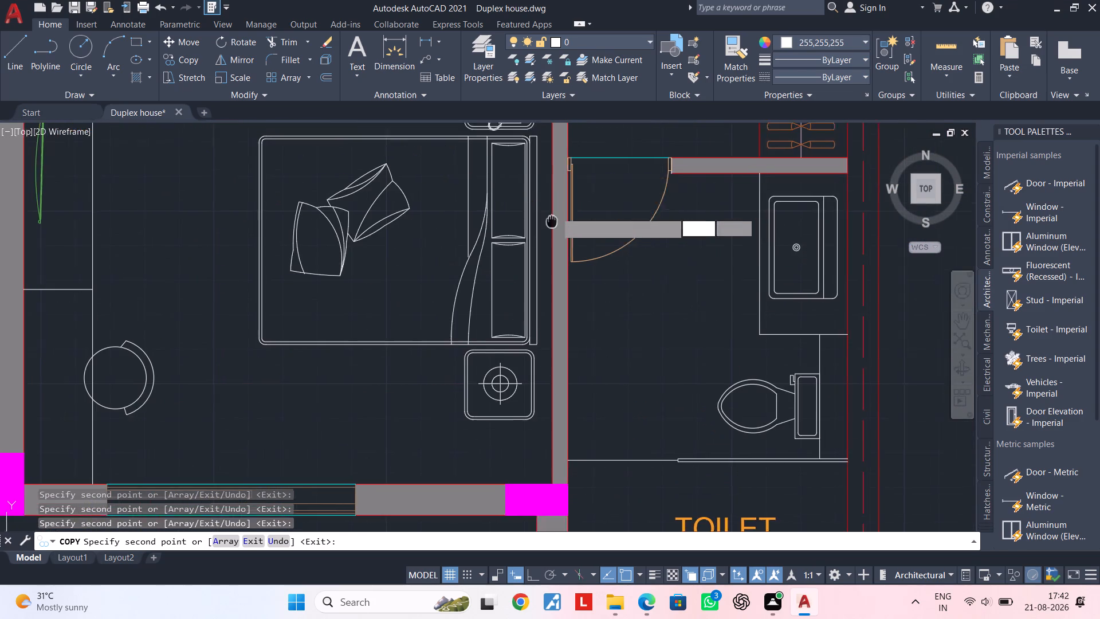
middle_click_drag(549, 224, 510, 296)
scroll(511, 284, "up", 2)
left_click(490, 269)
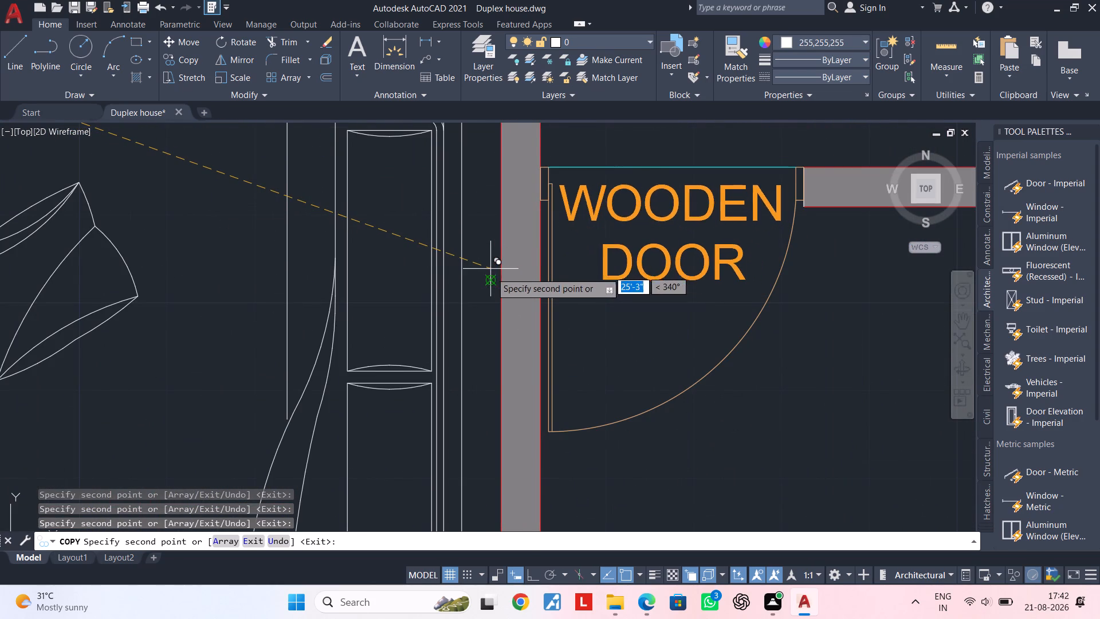
scroll(514, 291, "down", 2)
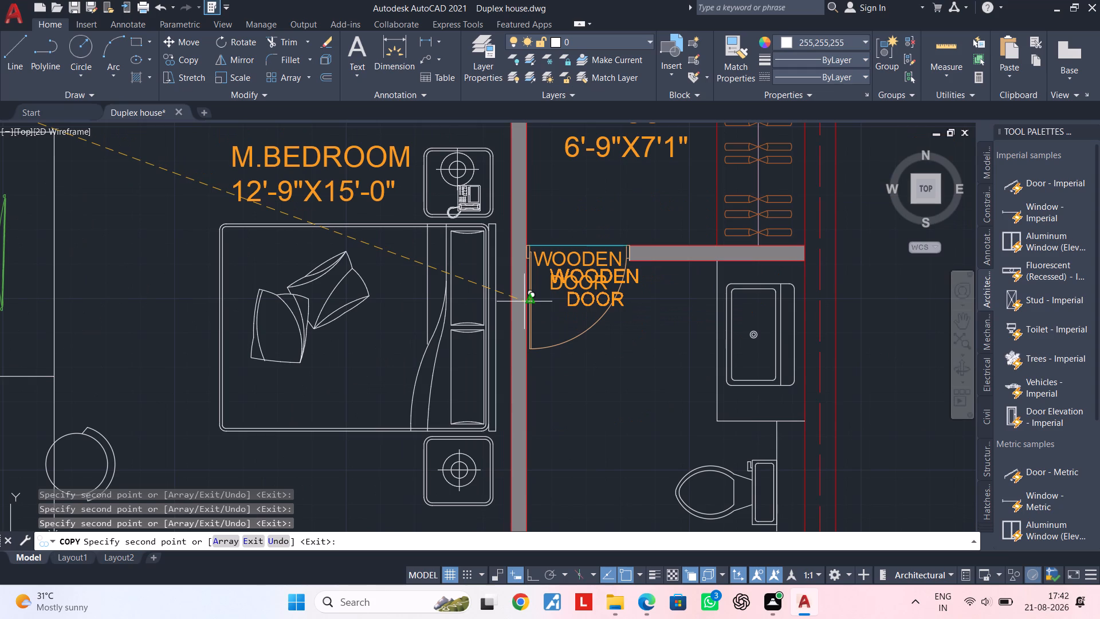
key("Escape")
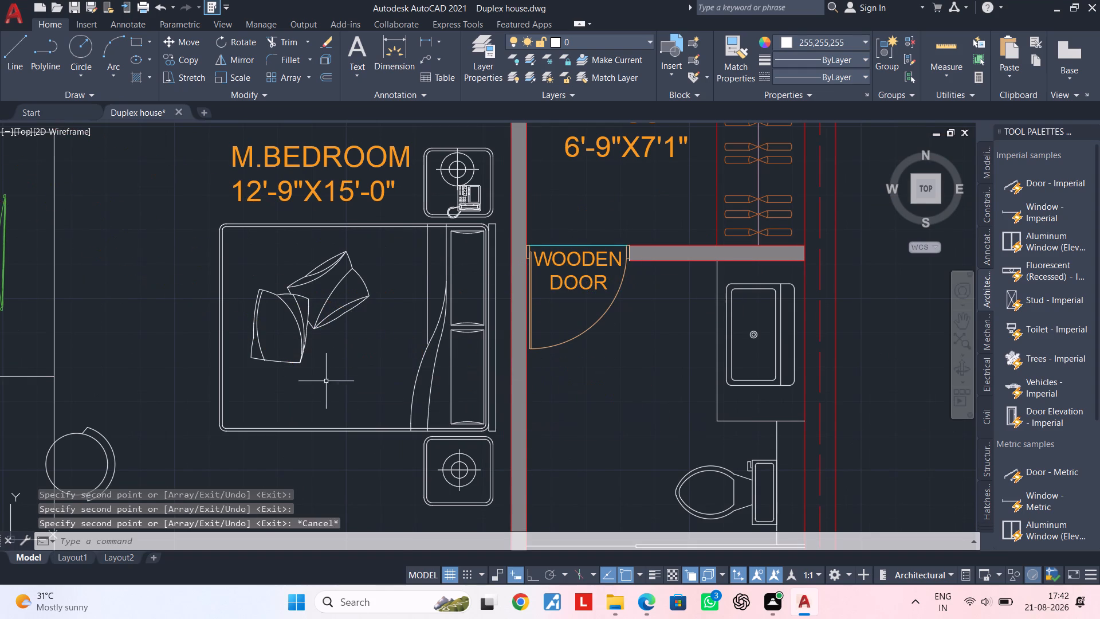
key("Escape")
Review the door labels across the bedroom, toilet and parking areas, and check the overall floor plan.
scroll(323, 382, "down", 2)
middle_click_drag(364, 365, 521, 309)
key("Escape")
middle_click_drag(472, 364, 615, 321)
key("Escape")
middle_click_drag(584, 338, 624, 335)
key("Escape")
middle_click_drag(607, 336, 607, 409)
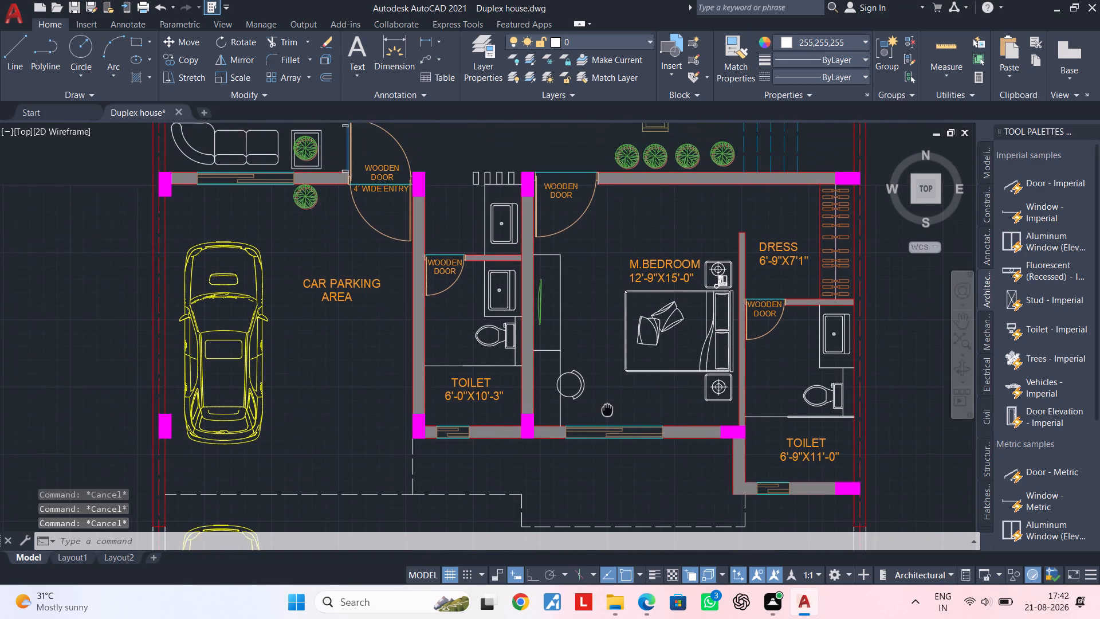
middle_click_drag(607, 409, 607, 423)
middle_click_drag(614, 410, 521, 512)
middle_click_drag(599, 404, 548, 472)
middle_click_drag(611, 418, 594, 517)
scroll(608, 352, "down", 3)
middle_click_drag(608, 359, 609, 383)
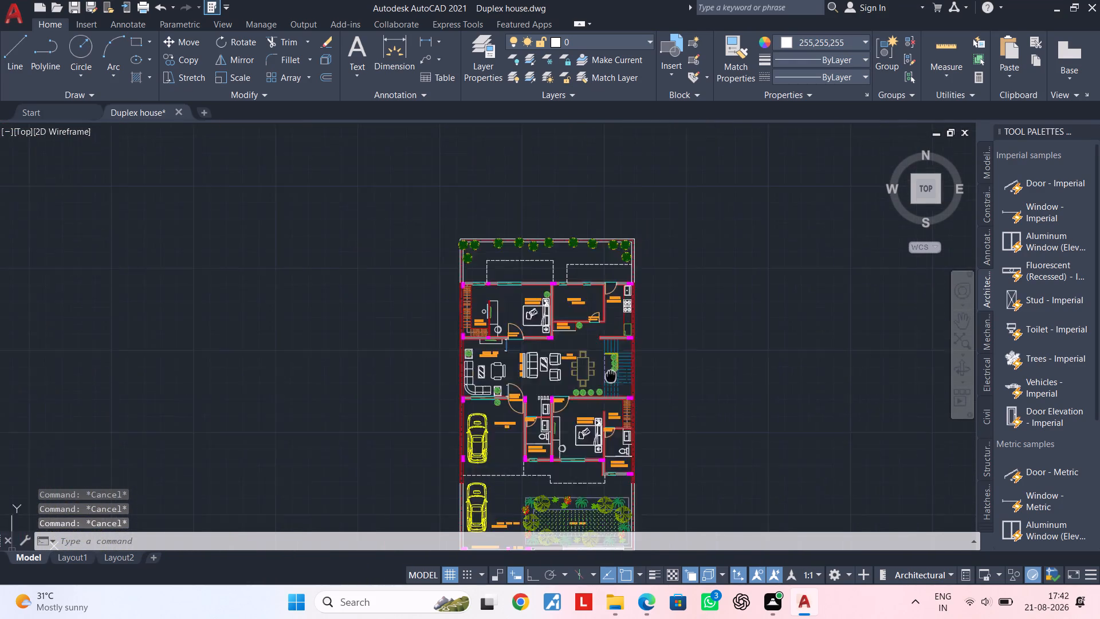
Copy the WOODEN DOOR label from the STORE door to the KITCHEN door in the upper outer wall.
middle_click_drag(609, 383, 587, 468)
scroll(604, 398, "up", 4)
middle_click_drag(544, 371, 605, 330)
middle_click_drag(575, 350, 663, 242)
middle_click_drag(683, 287, 683, 220)
scroll(681, 242, "up", 1)
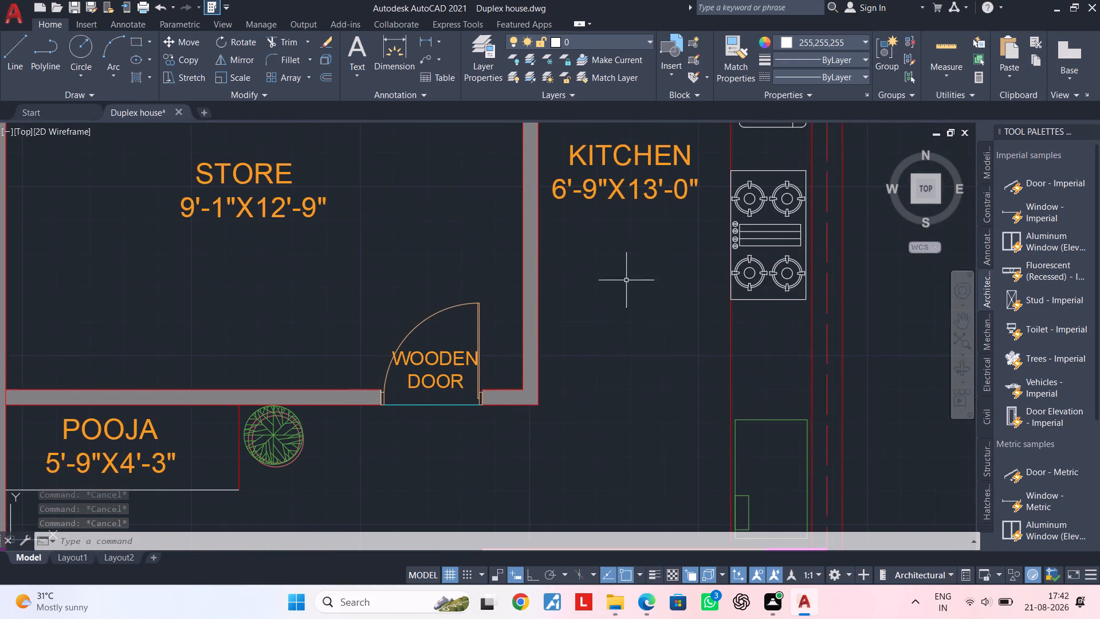
middle_click_drag(593, 331, 555, 443)
left_click(407, 476)
key("c")
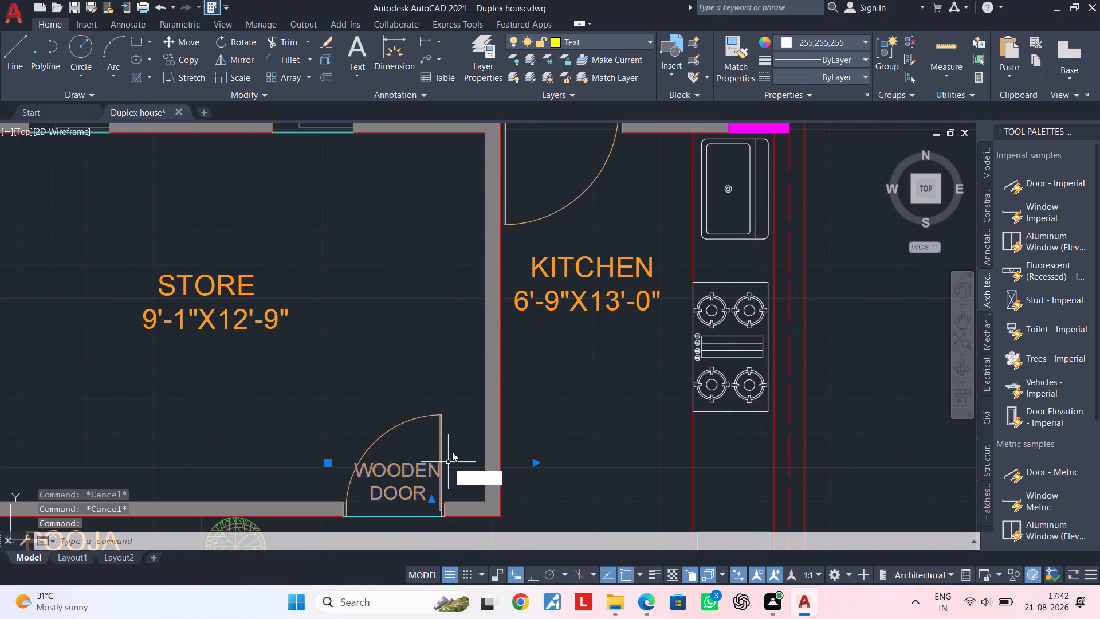
key("o")
key("space")
left_click_drag(391, 478, 394, 472)
middle_click_drag(539, 332, 434, 506)
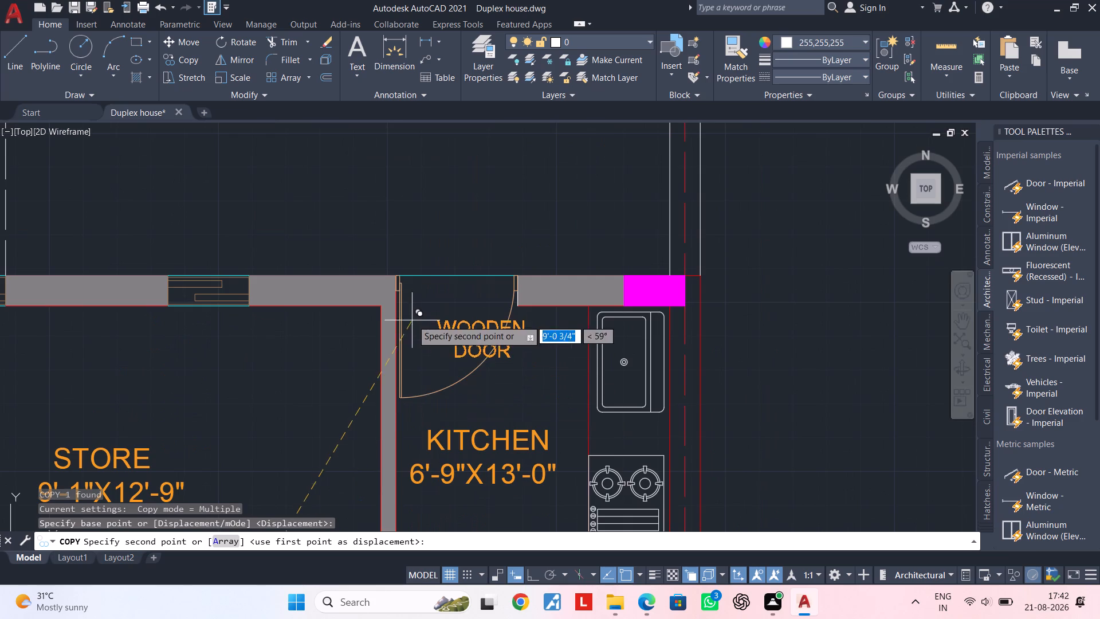
scroll(410, 307, "up", 1)
left_click(376, 285)
key("Escape")
key("Escape")
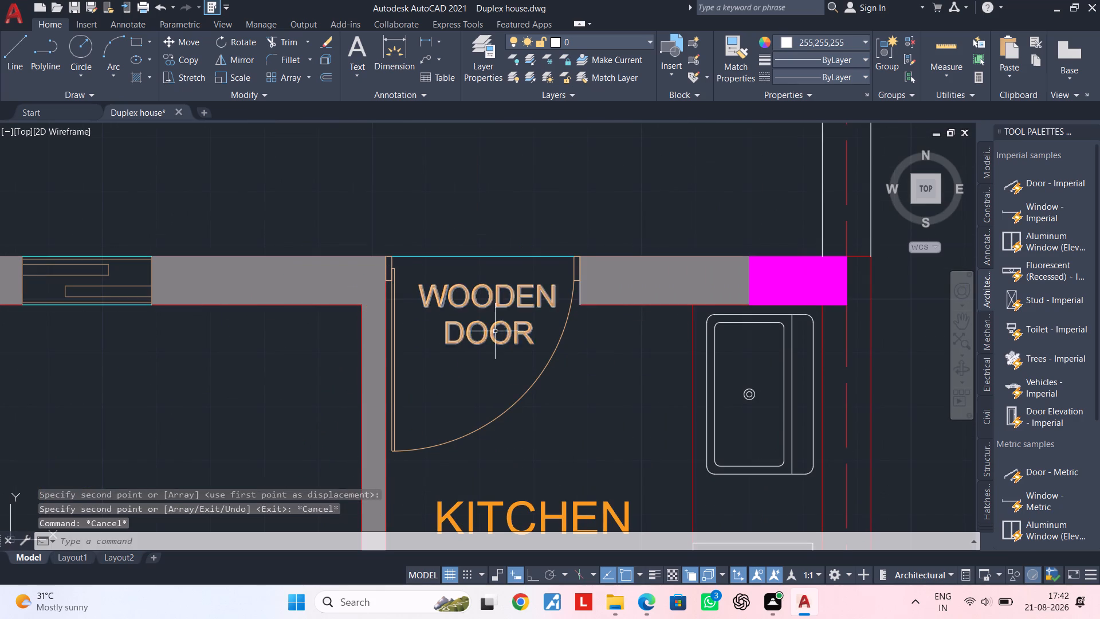
Change the copied label at the KITCHEN's outer door to read UPVC DOOR.
double_click(506, 342)
left_click(546, 331)
key("BackSpace")
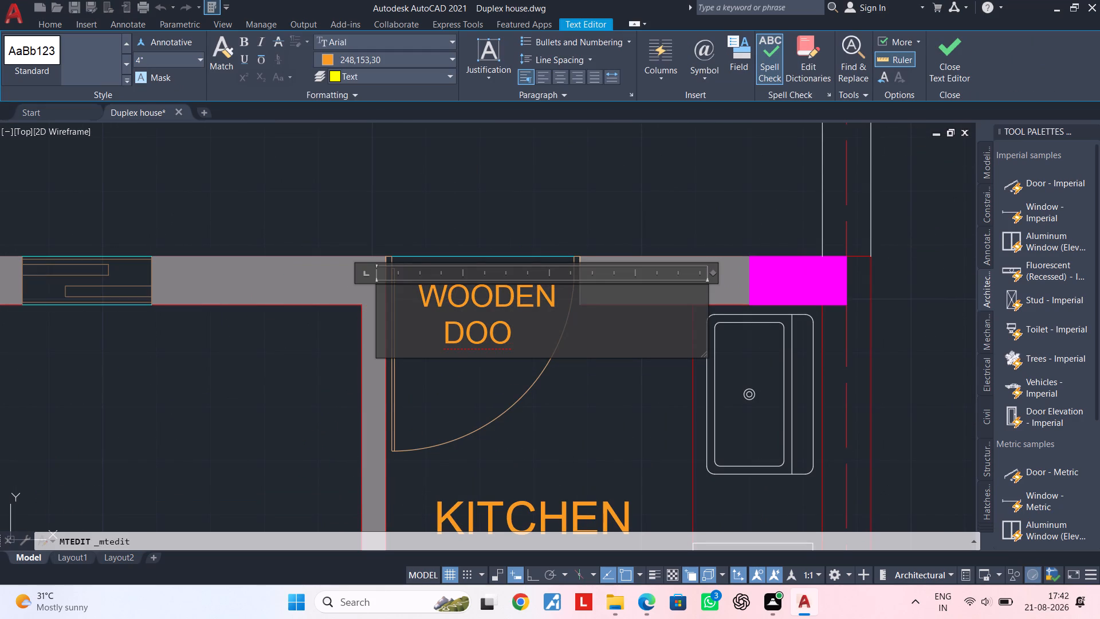
key("BackSpace")
key("BackSpace")
key("BackSpace")
key("BackSpace")
key("BackSpace")
key("BackSpace")
key("BackSpace")
key("BackSpace")
key("BackSpace")
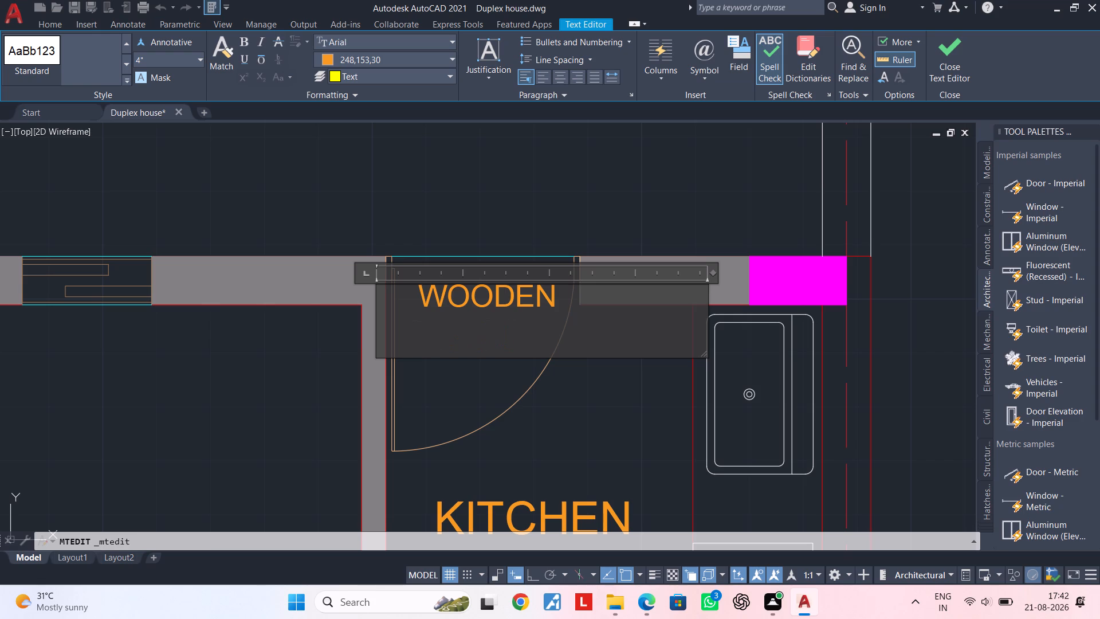
key("BackSpace")
key("BackSpace")
key("BackSpace")
key("BackSpace")
key("BackSpace")
key("BackSpace")
key("BackSpace")
key("BackSpace")
key("BackSpace")
key("BackSpace")
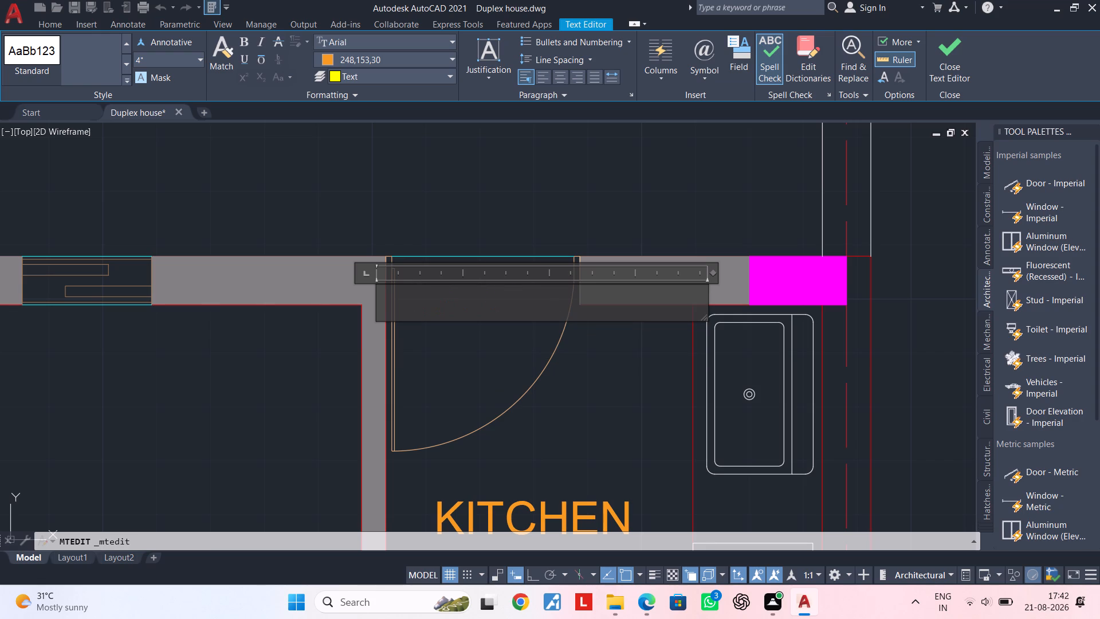
key("BackSpace")
key("BackSpace")
key("BackSpace")
type("UP")
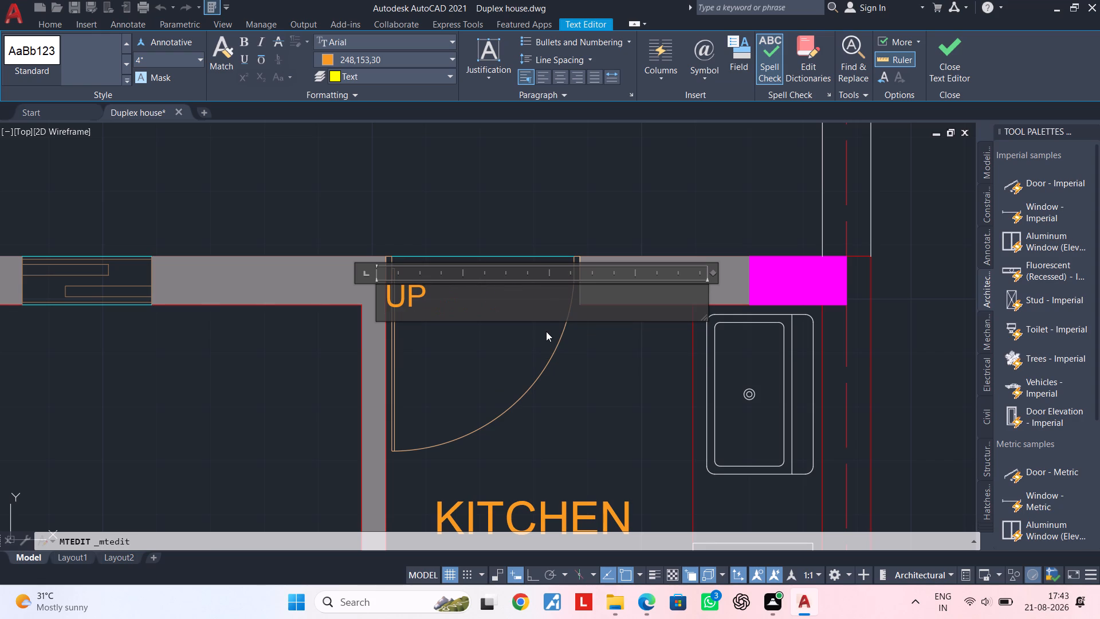
type("VC DOOR")
left_click(481, 342)
key("Escape")
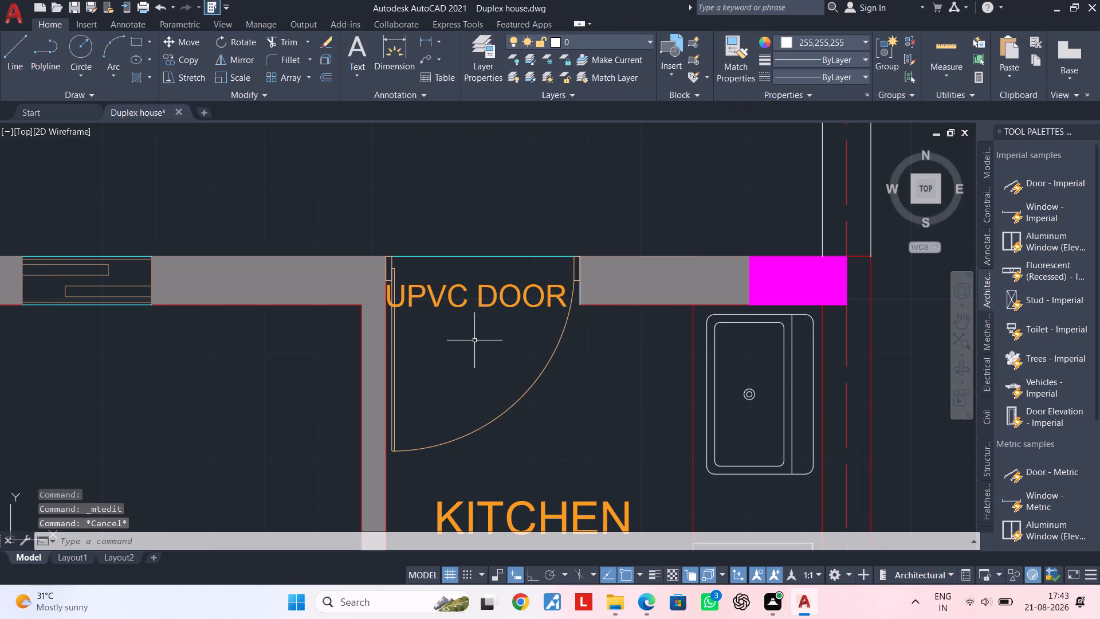
Move the UPVC DOOR label straight up so it sits just outside the wall above the door opening.
left_click(447, 294)
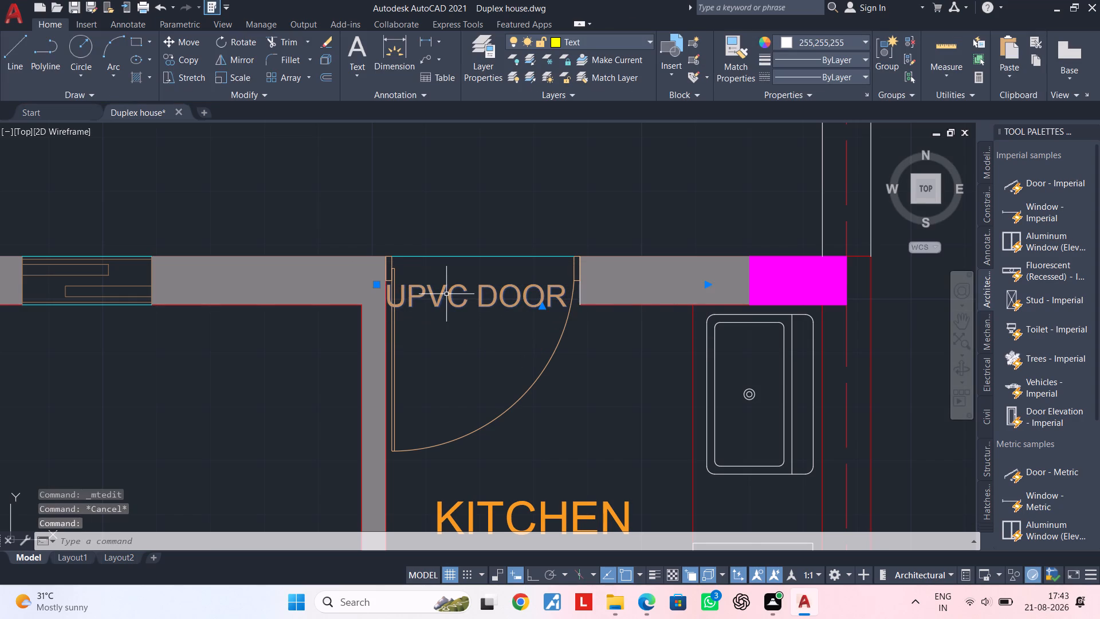
type("M")
key("space")
left_click(446, 291)
left_click(449, 235)
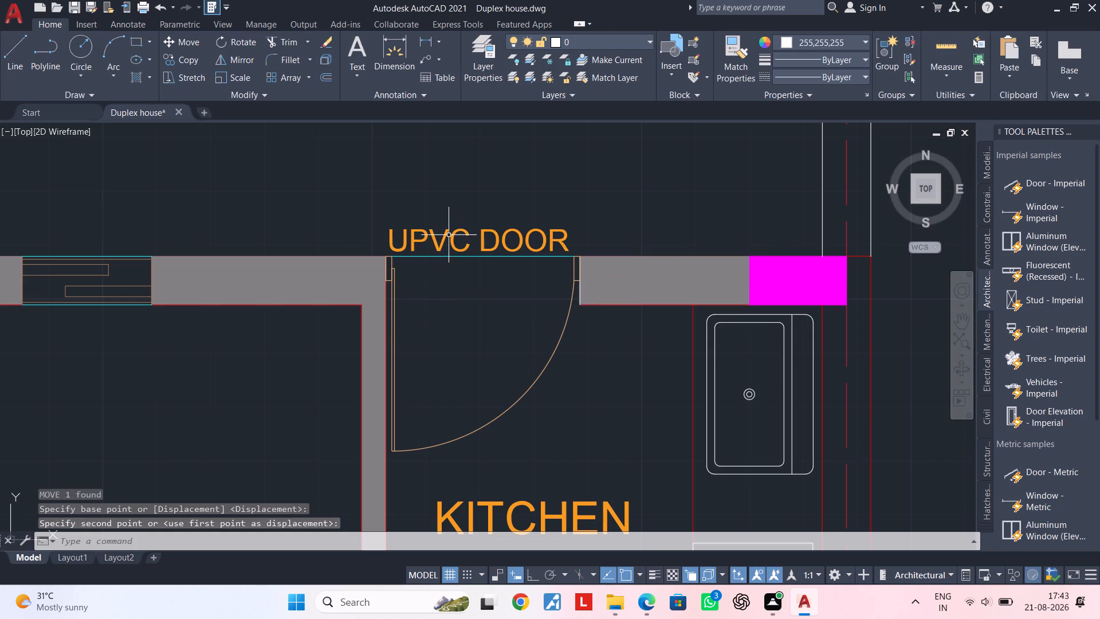
key("Escape")
middle_click_drag(478, 294, 646, 324)
key("Escape")
key("Escape")
Copy the UPVC DOOR label to just above the STORE window nearest the KITCHEN.
left_click(606, 267)
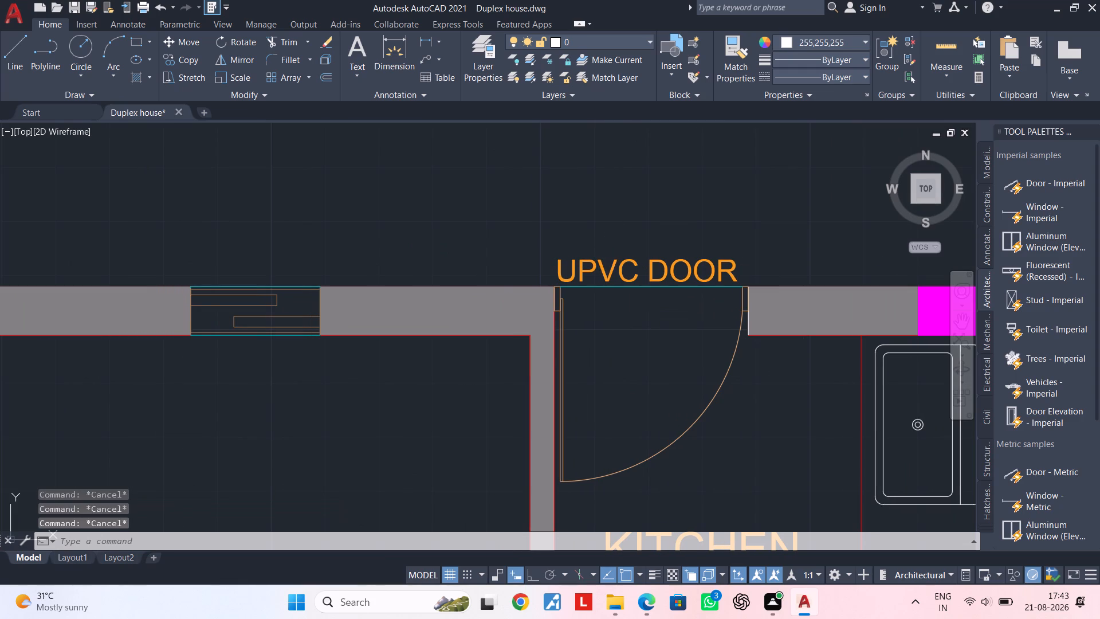
key("c")
key("o")
key("space")
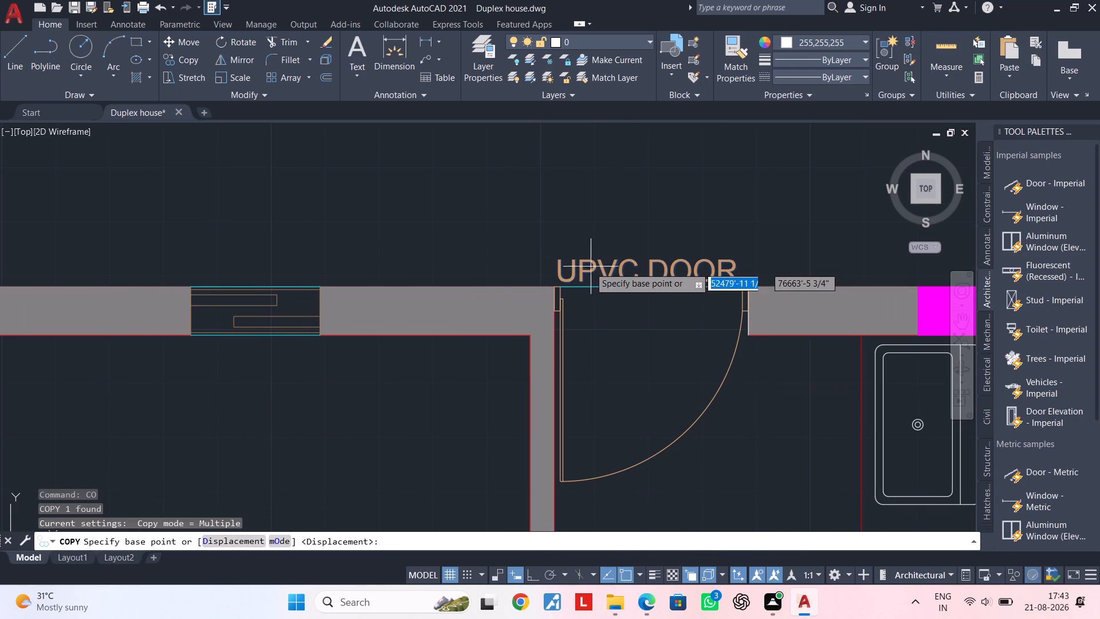
left_click(626, 268)
middle_click_drag(237, 251, 387, 260)
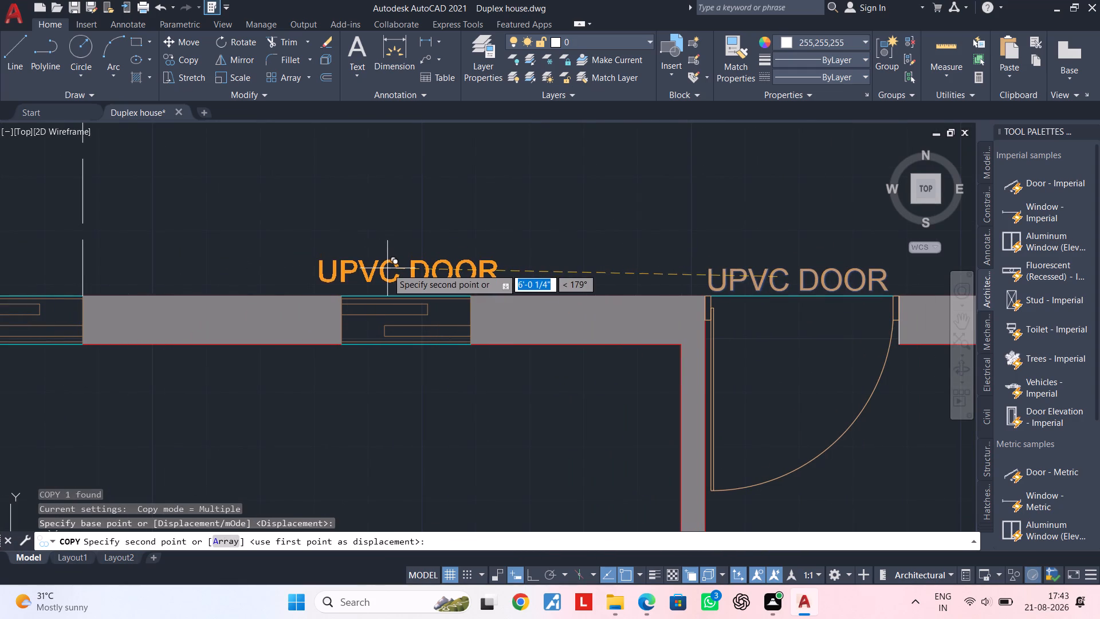
double_click(388, 273)
key("Escape")
key("Escape")
Change the copied label above the STORE window to read UPVC WINDOW.
double_click(492, 275)
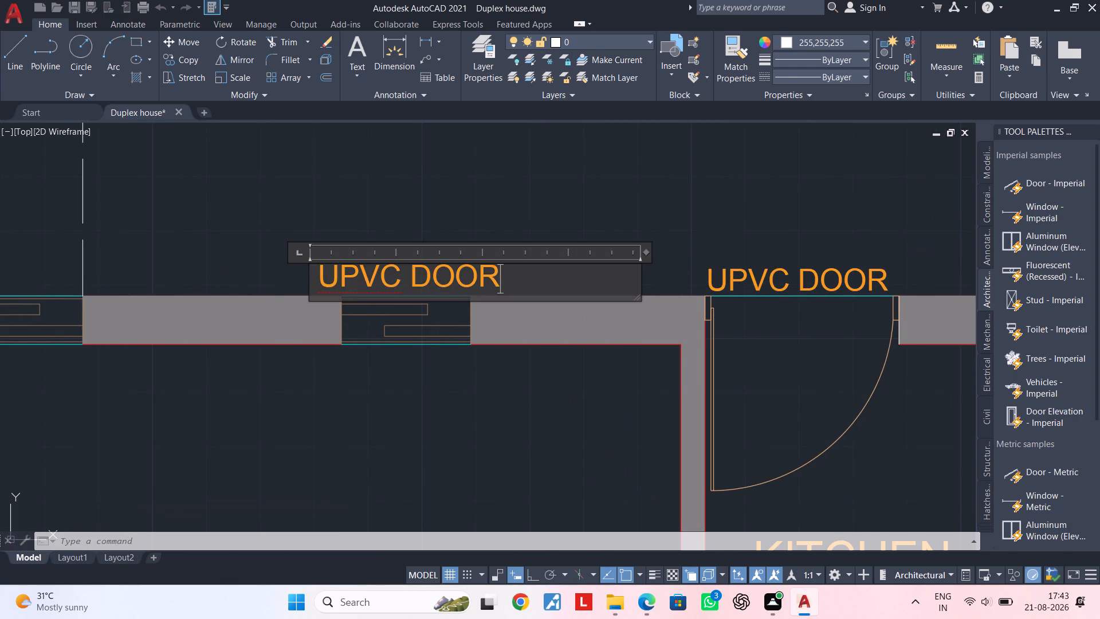
left_click(505, 273)
key("BackSpace")
key("BackSpace")
key("BackSpace")
key("BackSpace")
key("BackSpace")
key("BackSpace")
key("BackSpace")
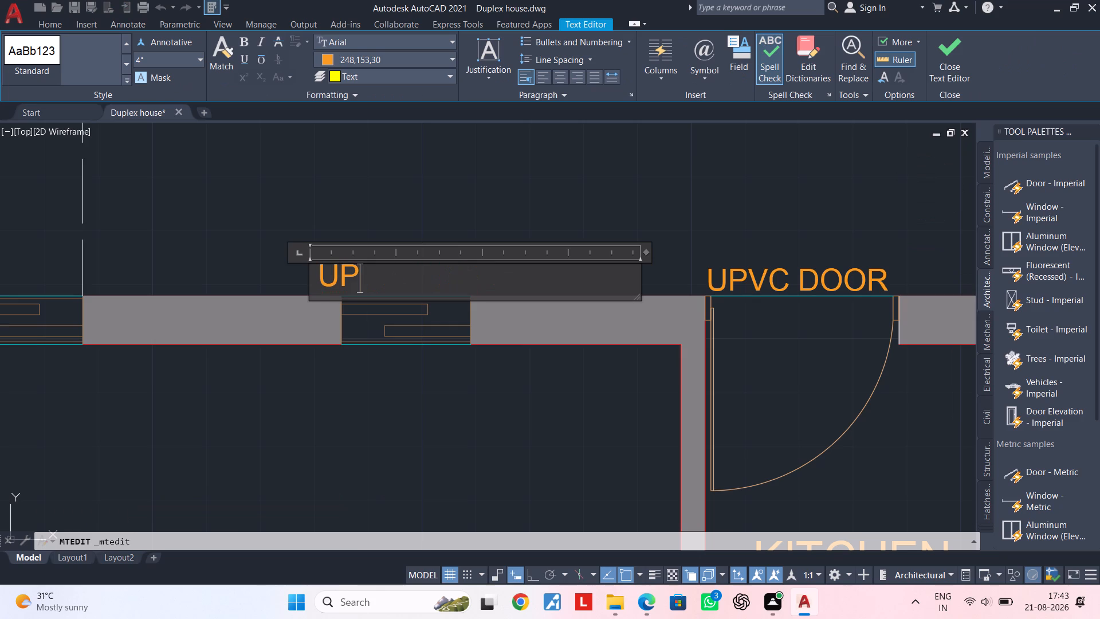
type("VC")
key("space")
type("WI")
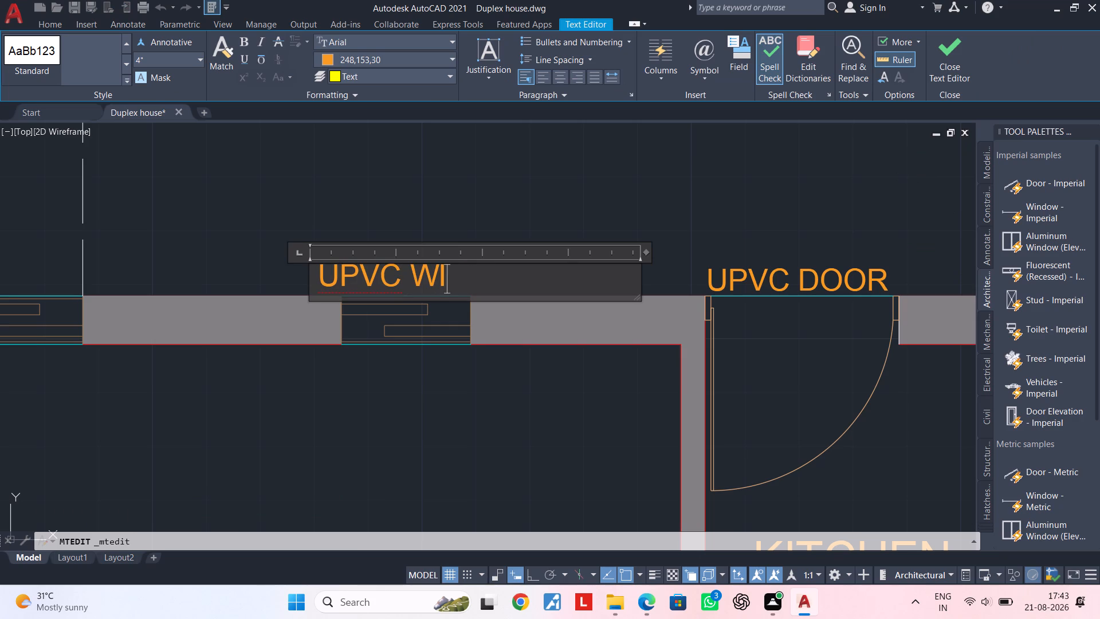
type("DO")
key("w")
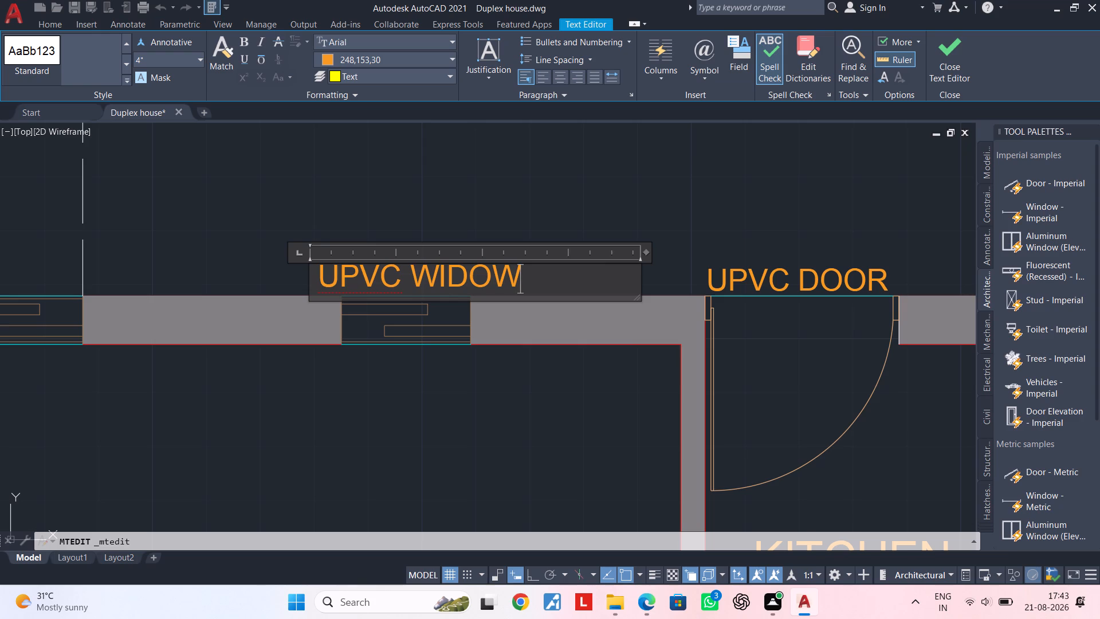
key("BackSpace")
key("BackSpace")
key("BackSpace")
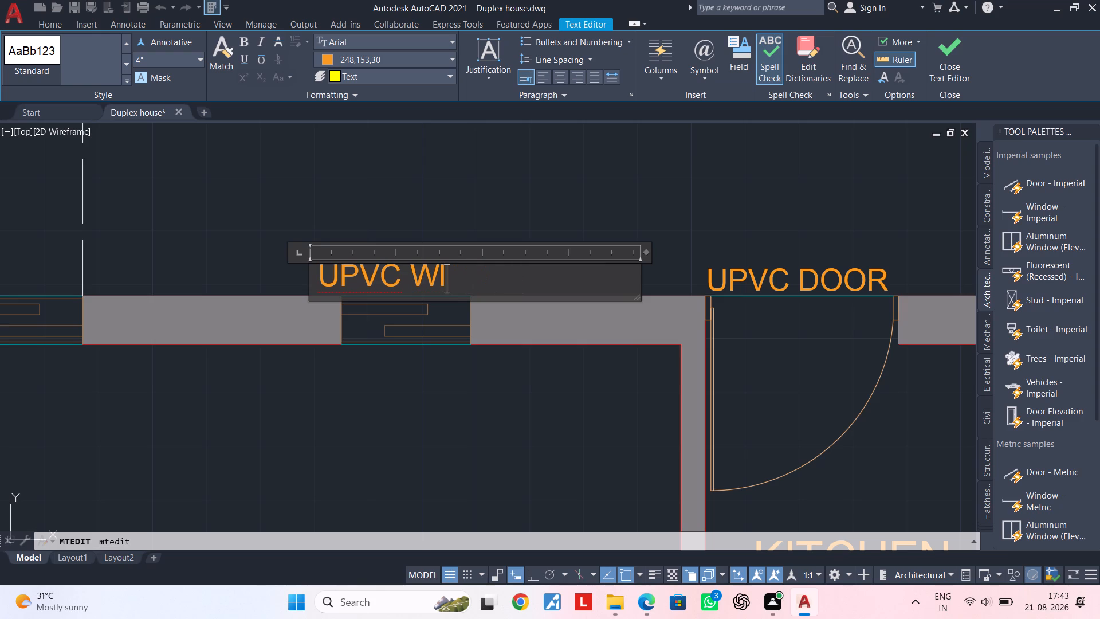
type("NDOE")
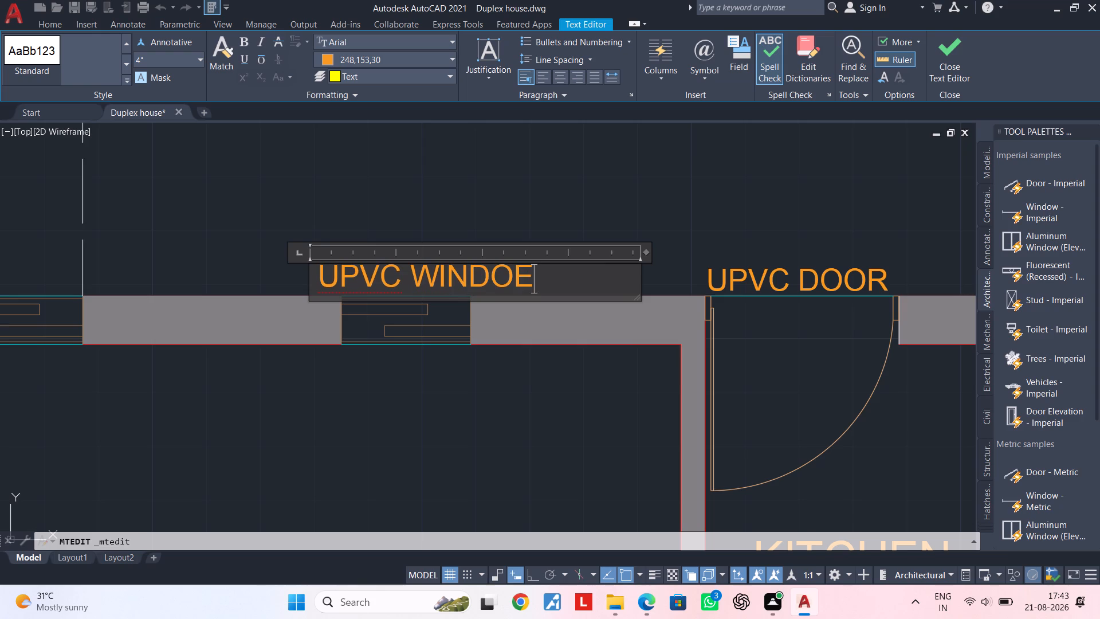
key("BackSpace")
key("w")
double_click(577, 412)
Copy the UPVC WINDOW label to above the other STORE window, beside the K BEDROOM wall.
scroll(555, 406, "down", 1)
middle_click_drag(557, 407, 674, 388)
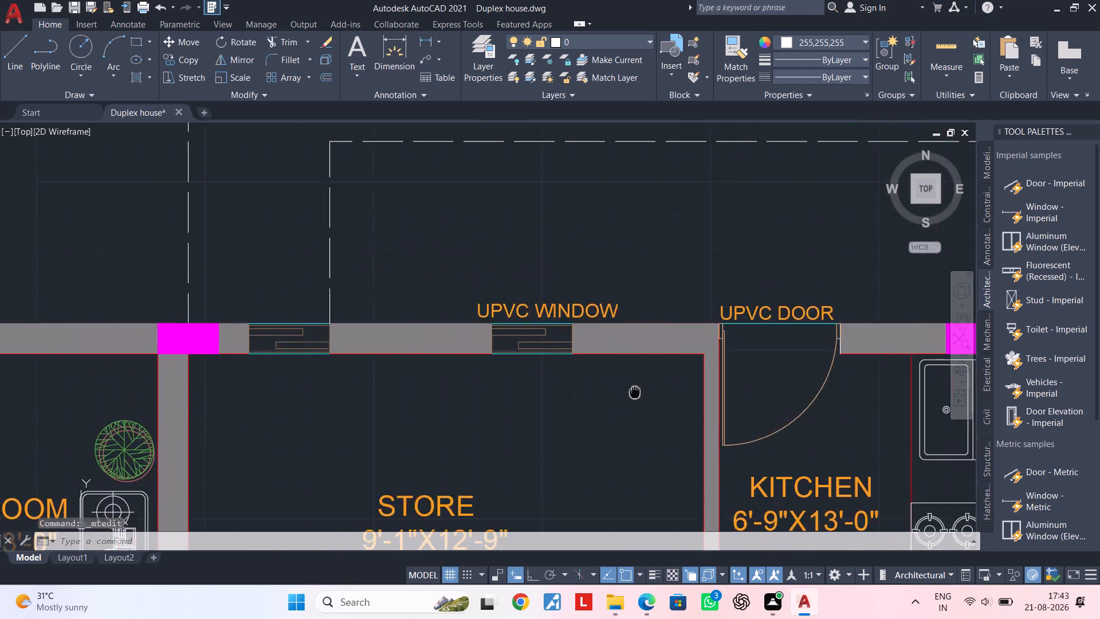
middle_click_drag(674, 388, 734, 387)
scroll(734, 387, "down", 1)
middle_click_drag(736, 387, 804, 375)
key("Escape")
left_click(756, 326)
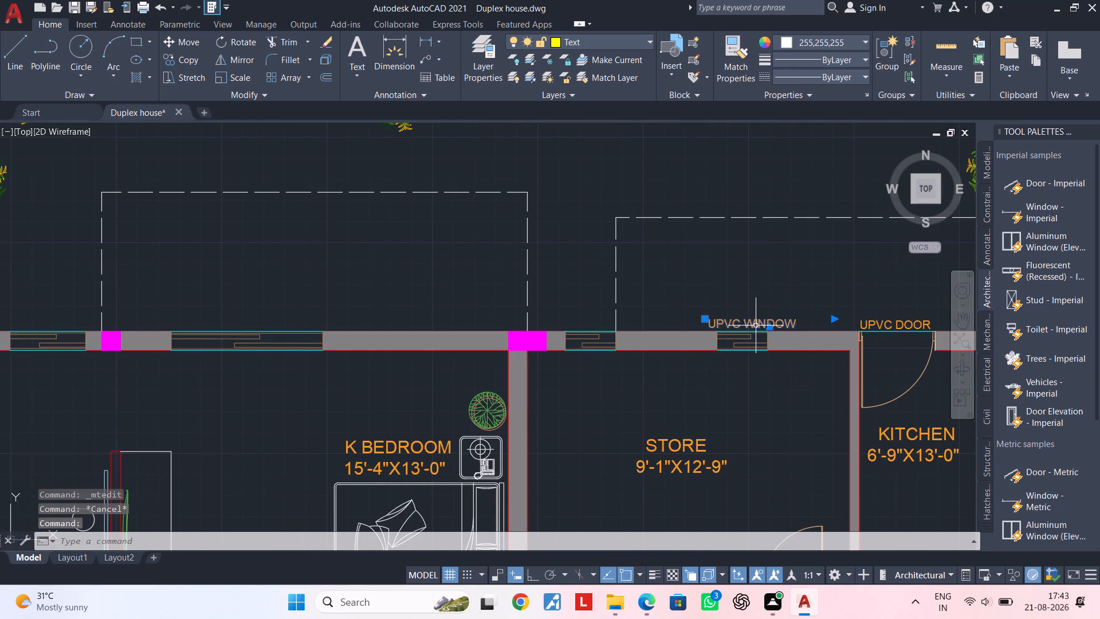
type("CO")
key("space")
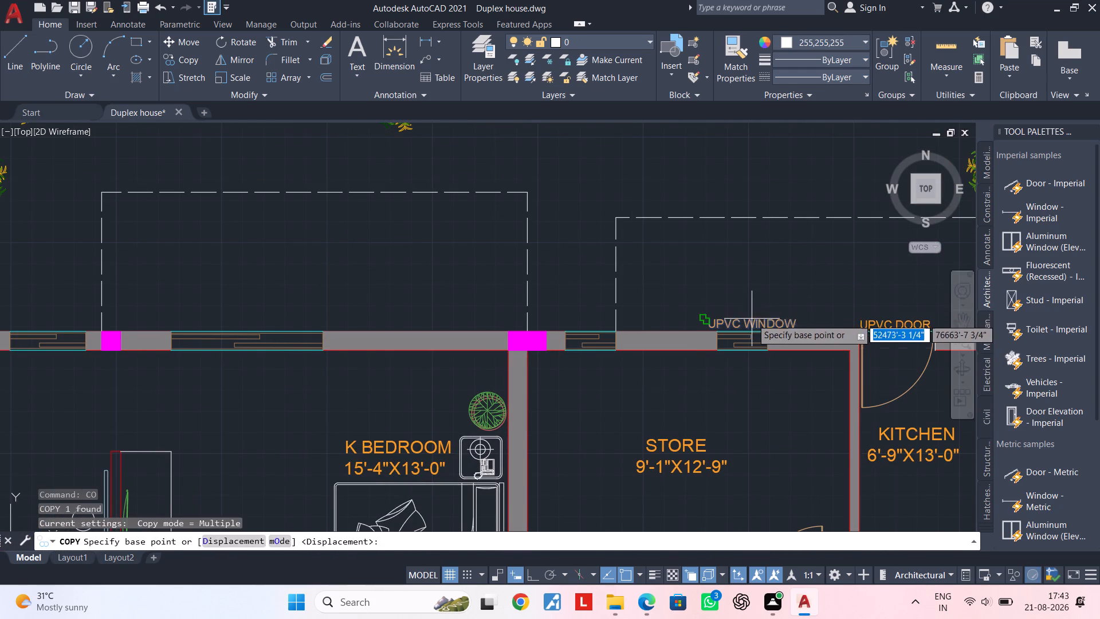
left_click(752, 319)
scroll(560, 318, "up", 3)
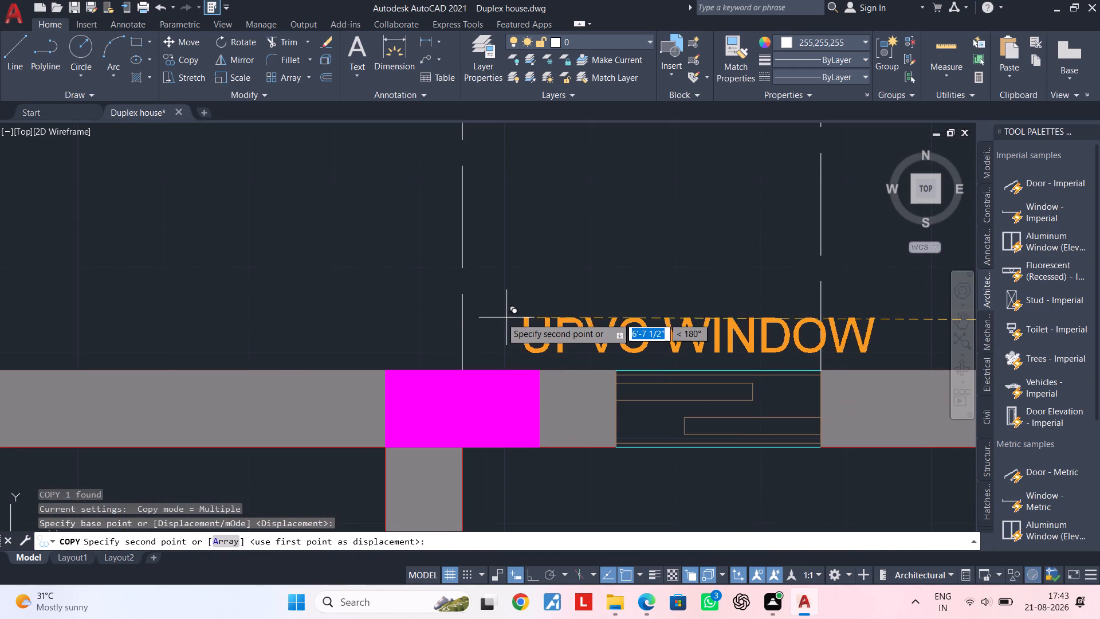
left_click(451, 317)
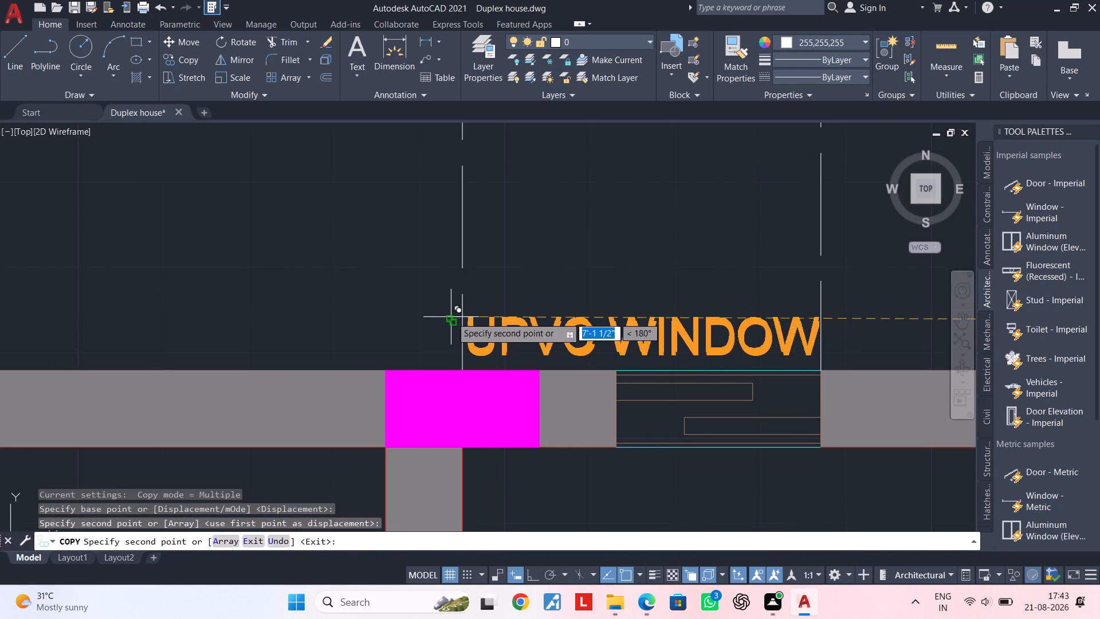
Place further UPVC WINDOW copies above the K BEDROOM's wide window and the smaller window near the wardrobe, and end the copying.
scroll(556, 330, "down", 2)
middle_click_drag(461, 334, 841, 308)
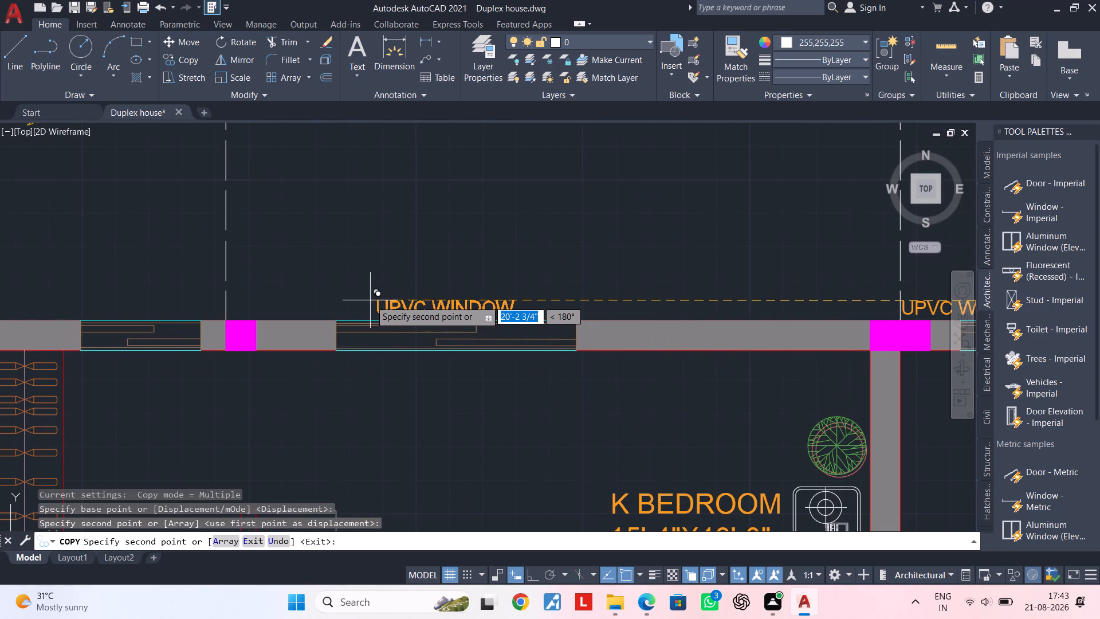
left_click(370, 300)
middle_click_drag(394, 299, 694, 291)
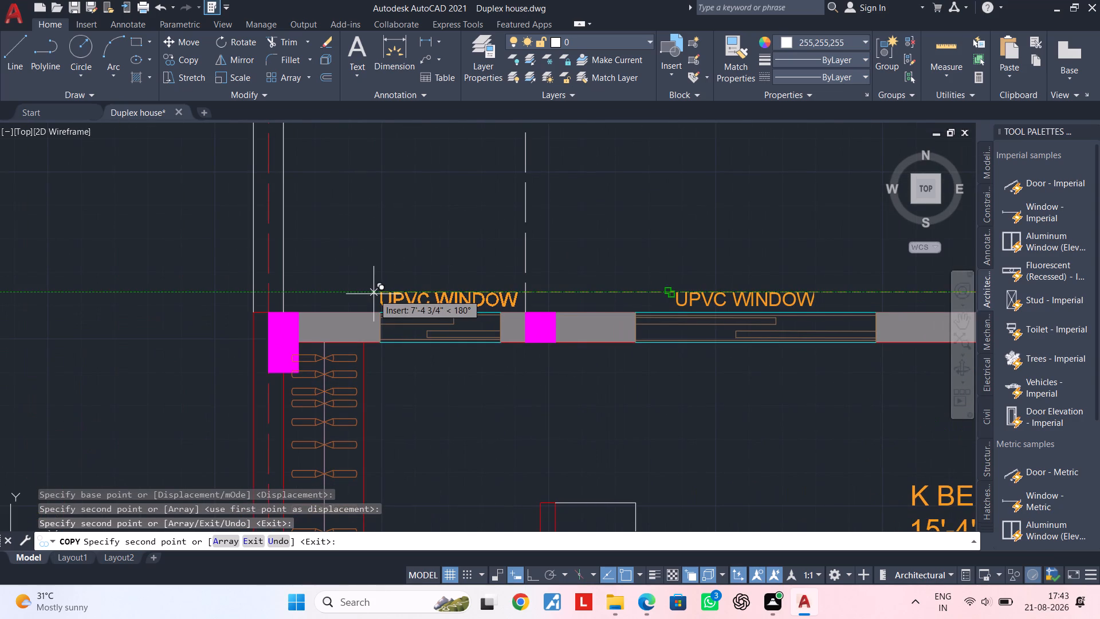
left_click(368, 294)
key("Escape")
key("Escape")
Change the wide K BEDROOM window's label to UPVC SLIDING WINDOW and widen its text box to fit one line.
scroll(681, 311, "up", 1)
middle_click_drag(662, 309, 559, 301)
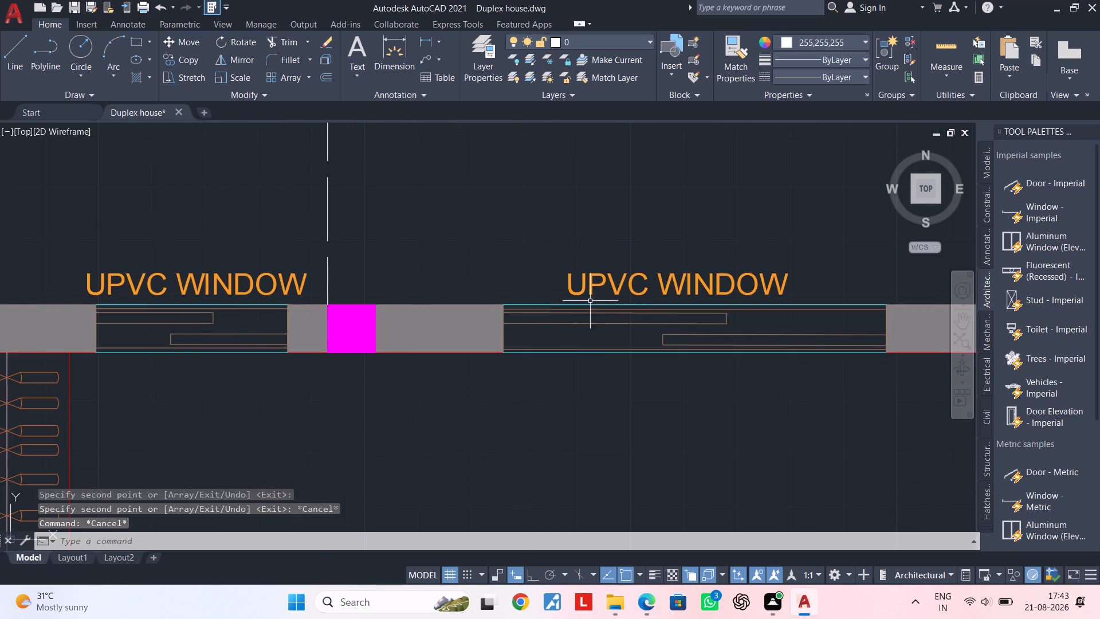
scroll(630, 303, "up", 1)
double_click(641, 287)
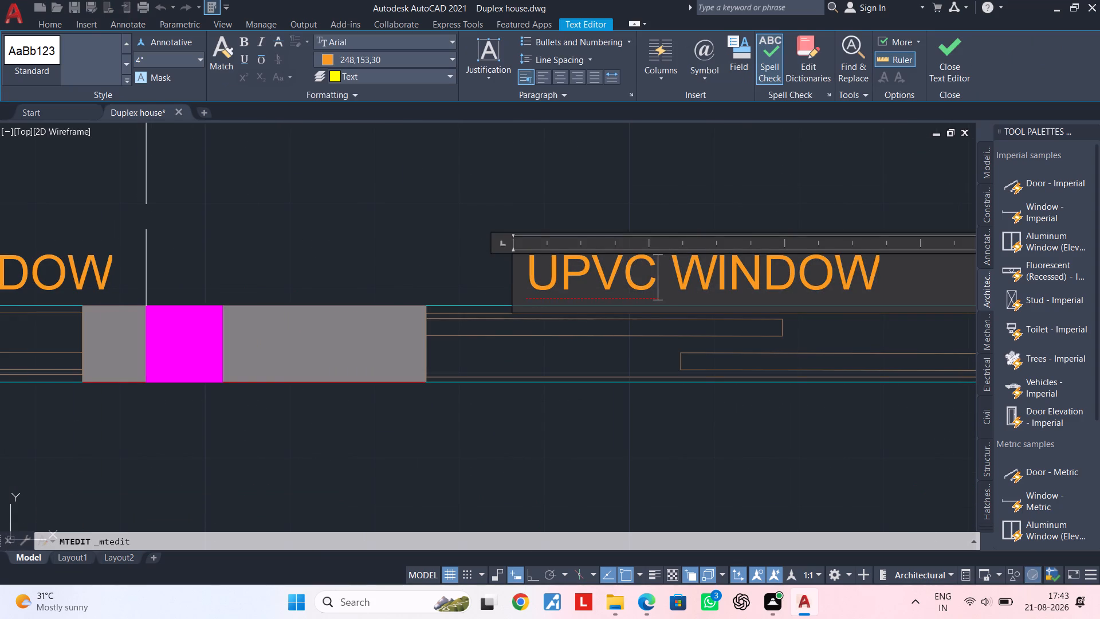
key("space")
type("SLI")
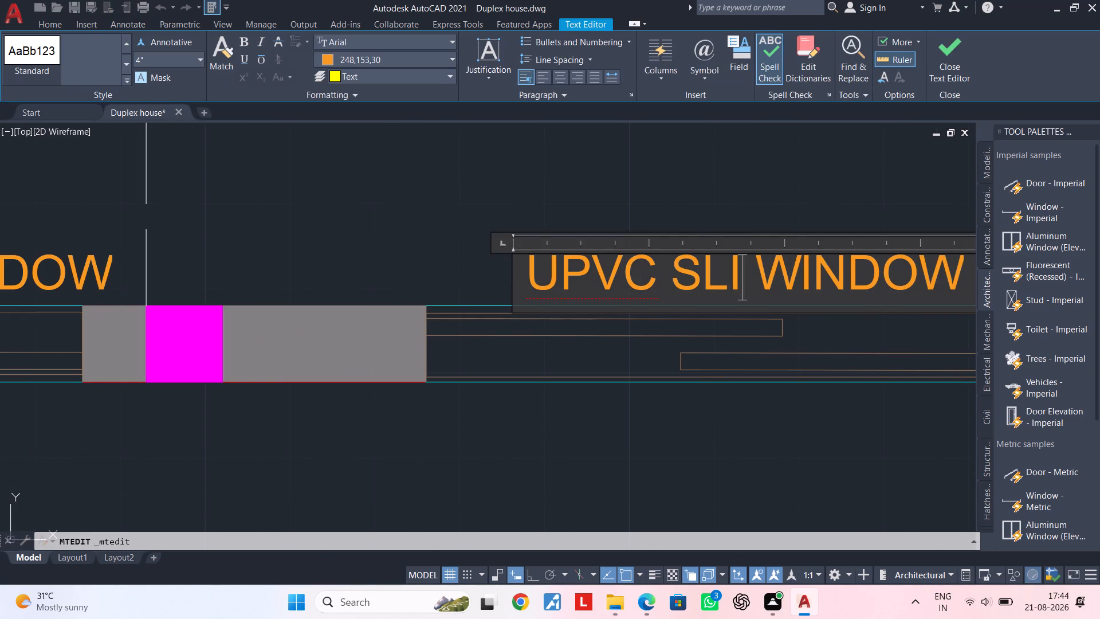
type("DI")
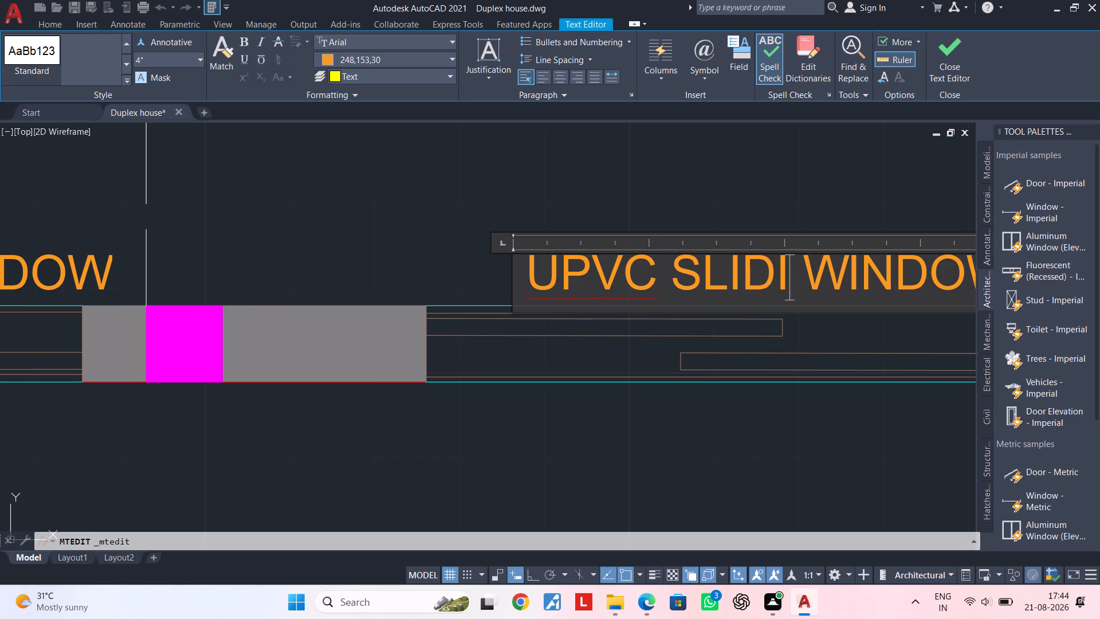
type("NG")
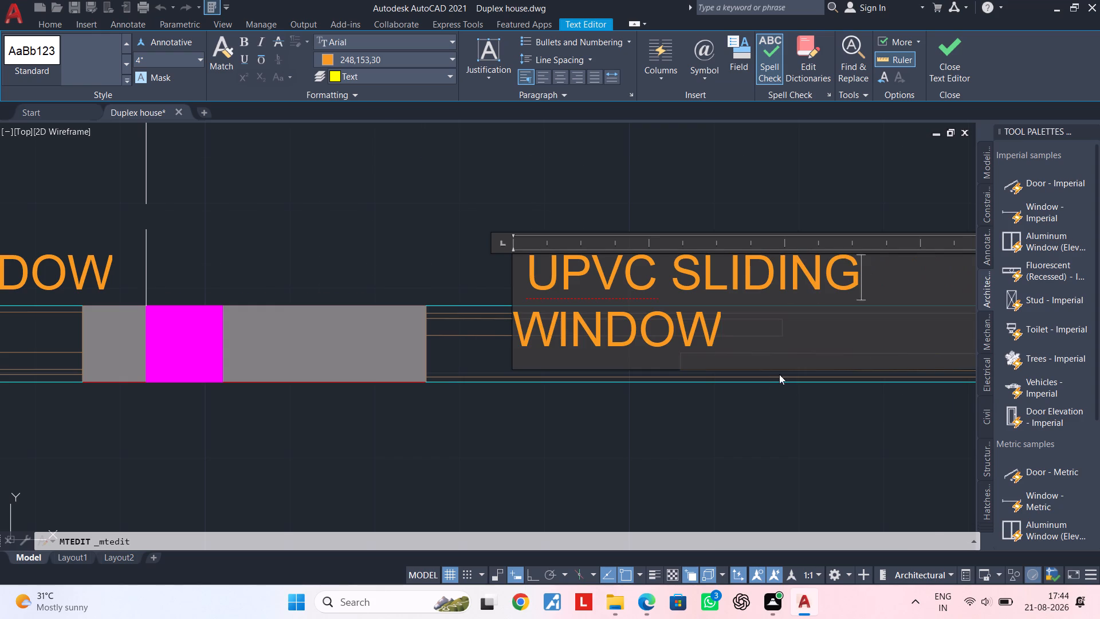
scroll(792, 365, "down", 2)
middle_click_drag(816, 401, 639, 413)
left_click_drag(715, 330, 752, 330)
left_click(694, 416)
key("Escape")
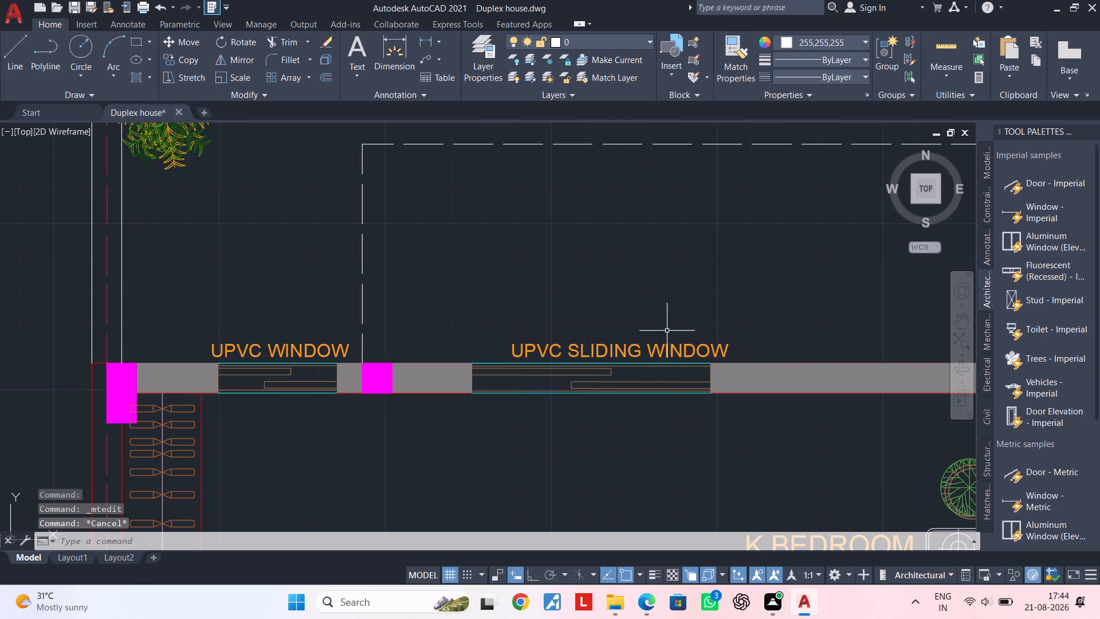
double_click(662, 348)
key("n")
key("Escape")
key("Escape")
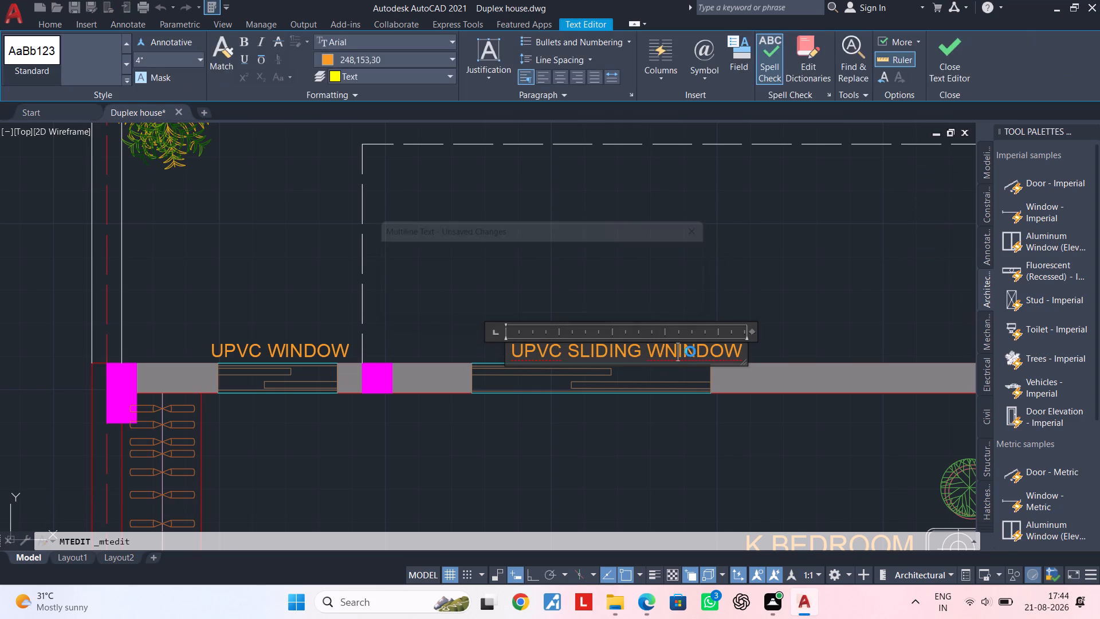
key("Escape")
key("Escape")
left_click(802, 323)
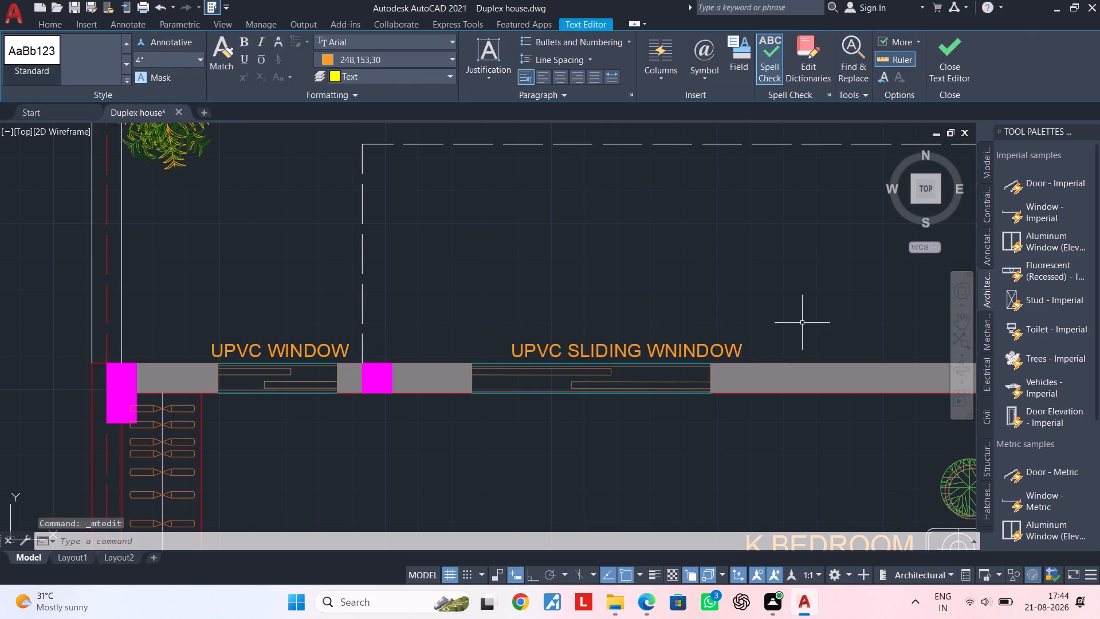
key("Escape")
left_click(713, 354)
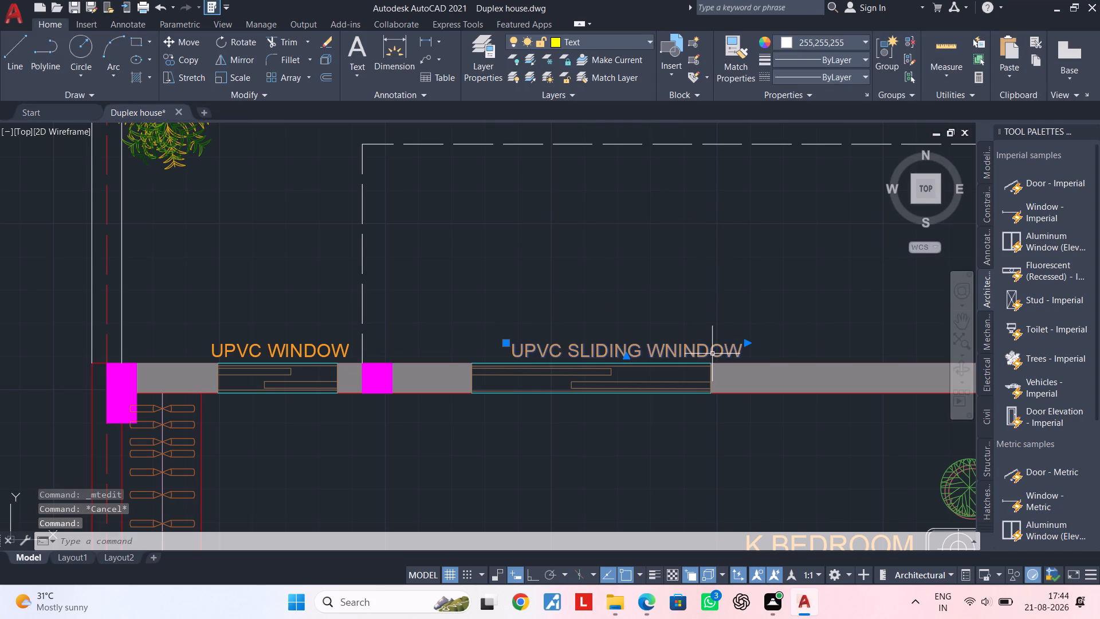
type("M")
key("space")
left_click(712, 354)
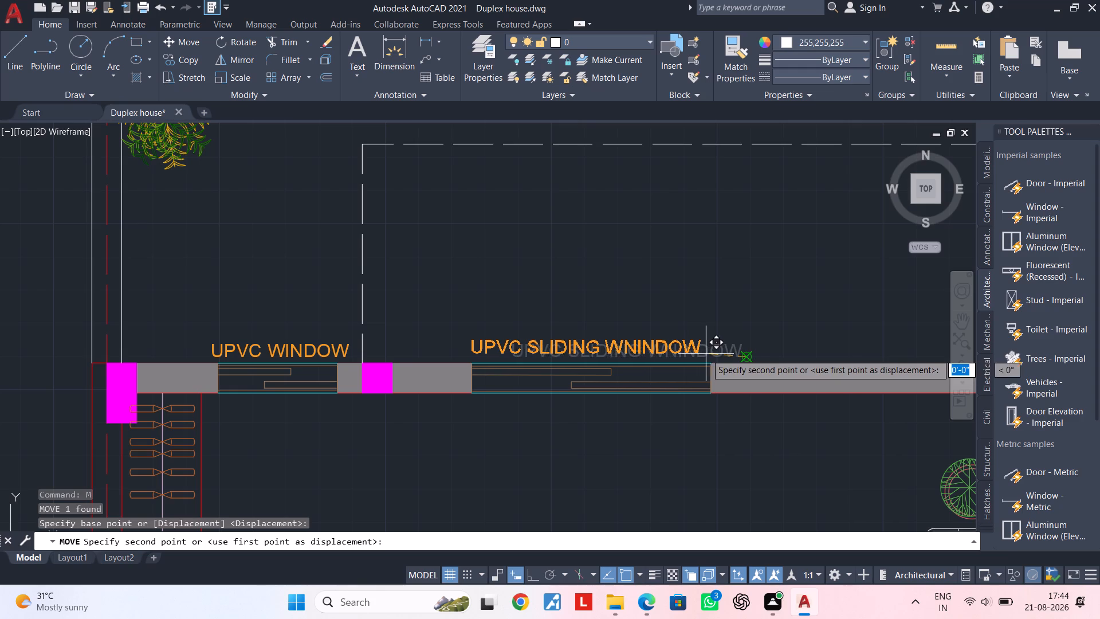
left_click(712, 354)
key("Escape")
Remove the stray N from the K BEDROOM's wide-window label so it reads UPVC SLIDING WINDOW, and keep the text change.
left_click(686, 350)
double_click(681, 350)
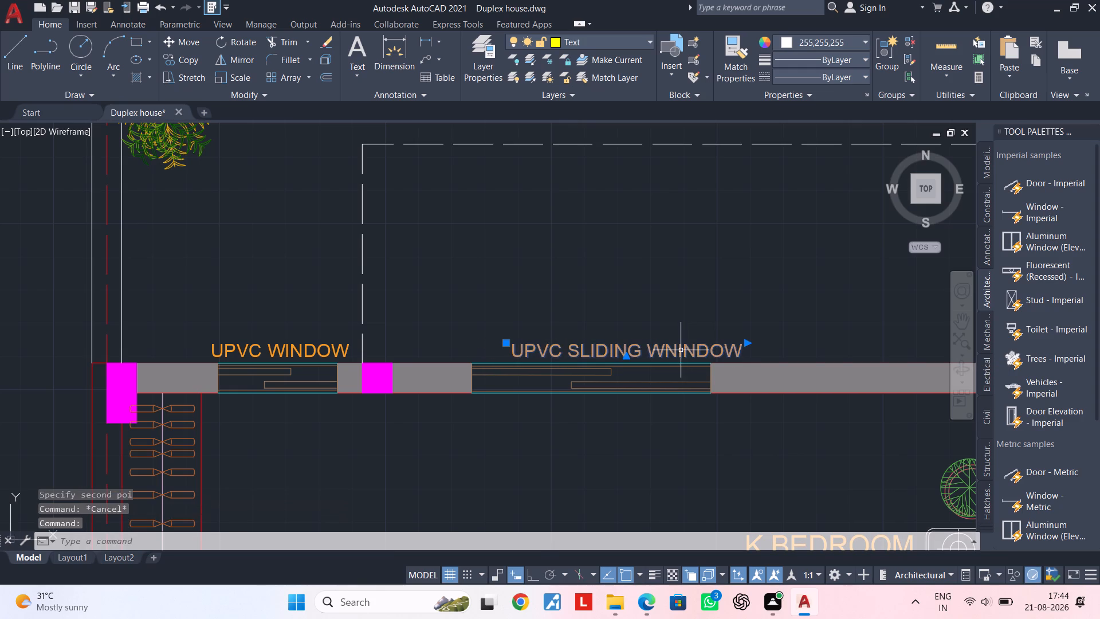
left_click(674, 350)
key("BackSpace")
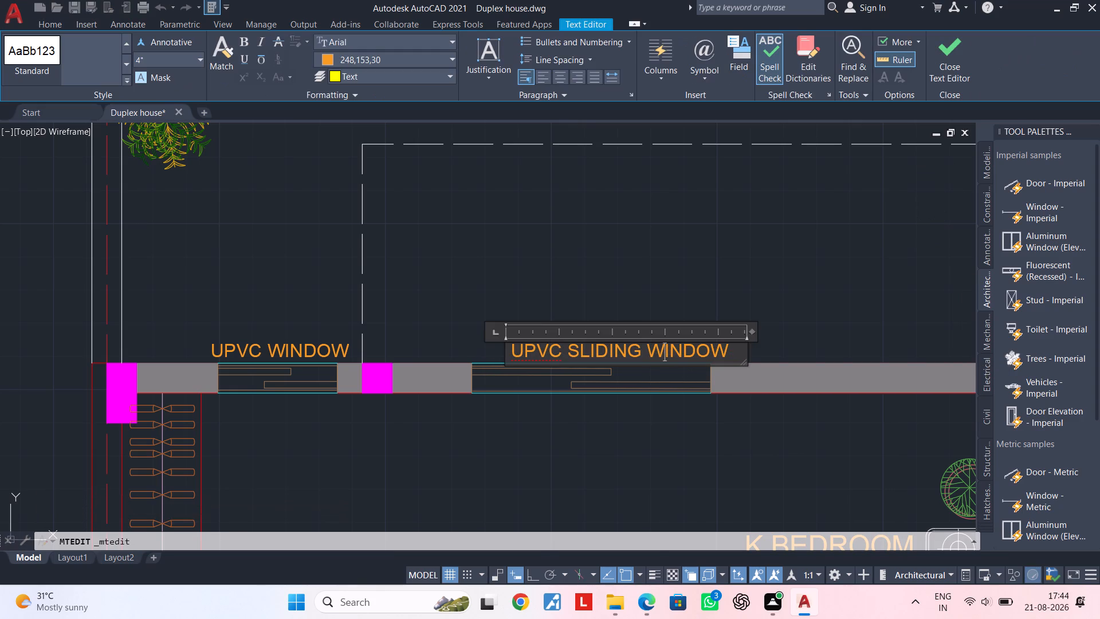
key("Escape")
left_click(702, 229)
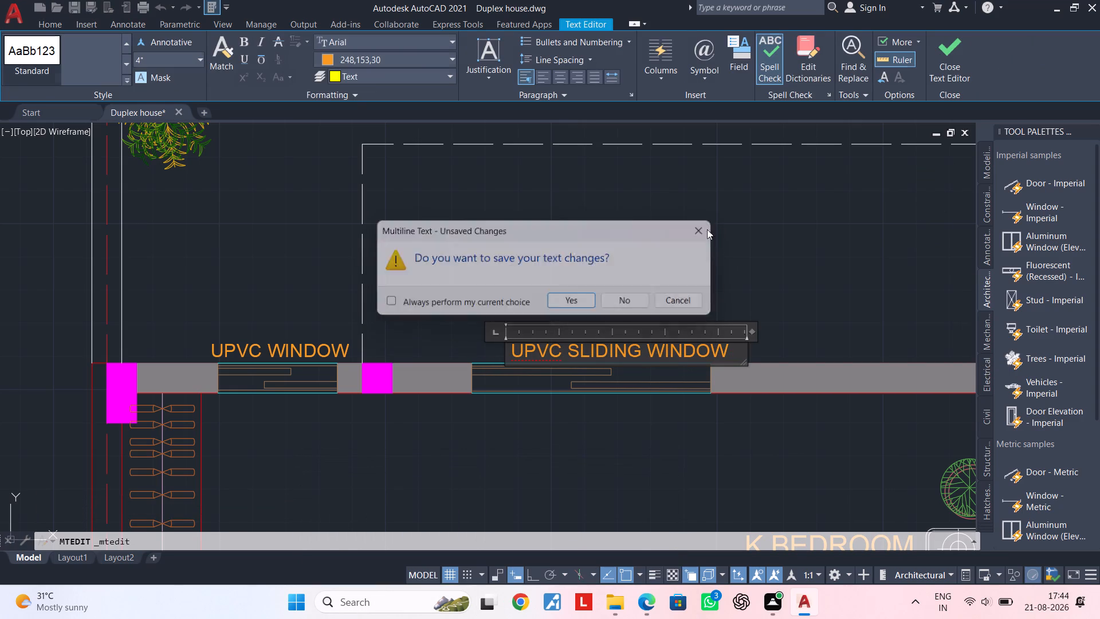
left_click(832, 280)
Move the UPVC SLIDING WINDOW label horizontally so it sits centred above the K BEDROOM's wide window.
left_click(689, 350)
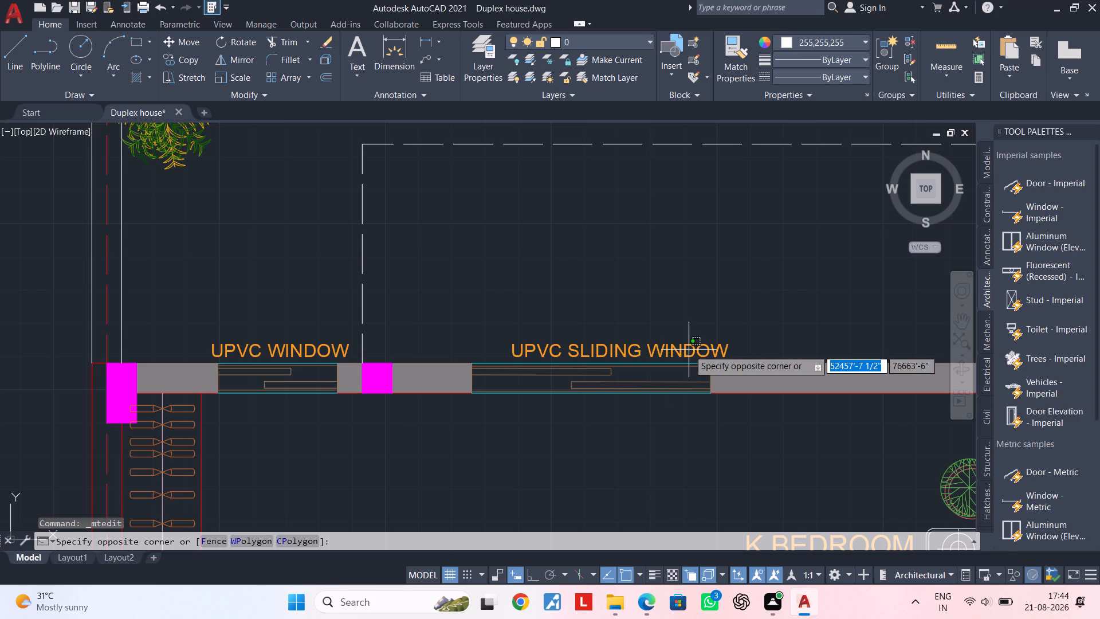
key("Escape")
left_click(678, 349)
key("m")
key("space")
left_click(678, 347)
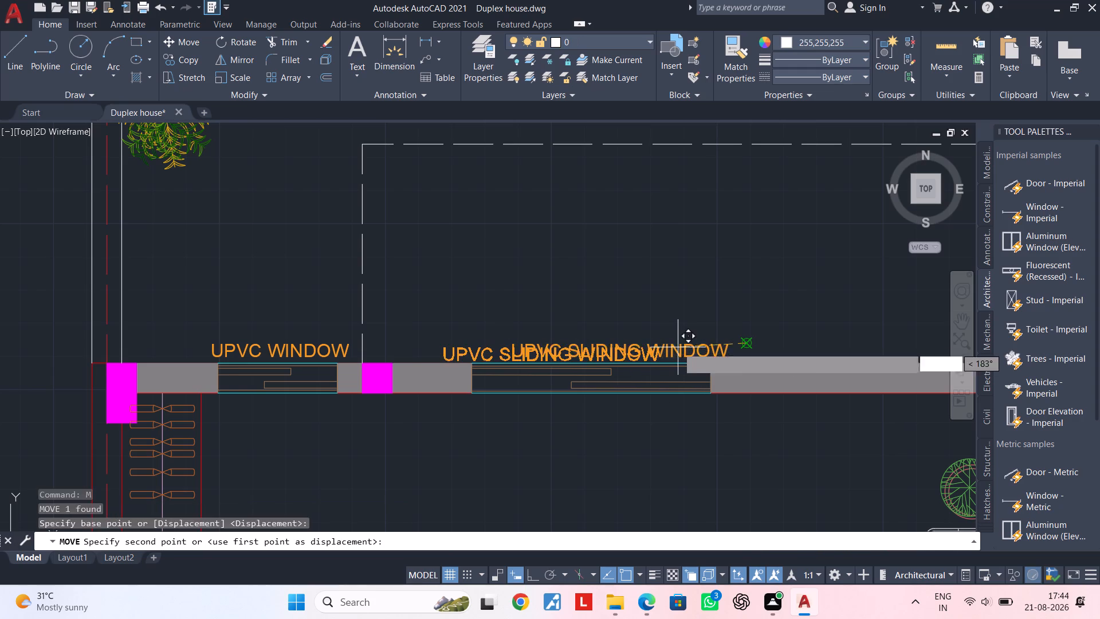
left_click(710, 344)
left_click(710, 344)
key("m")
key("space")
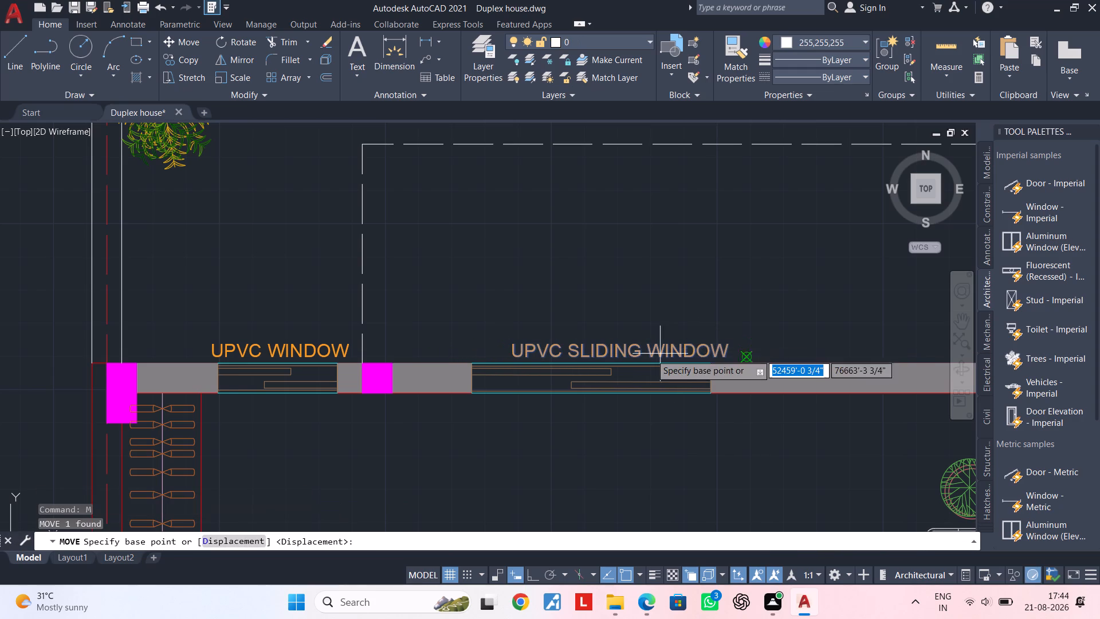
left_click(626, 352)
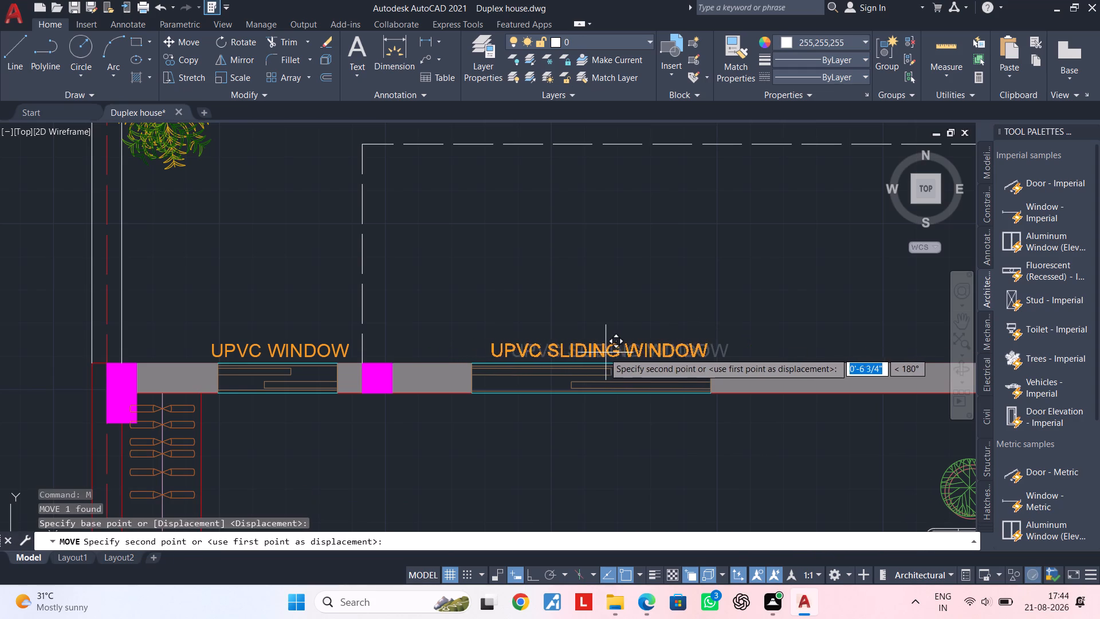
left_click(600, 352)
key("Escape")
key("Escape")
Copy the K BEDROOM's UPVC SLIDING WINDOW label to just below the LIVING AREA window, on the car parking side.
scroll(606, 353, "down", 2)
middle_click_drag(611, 356, 616, 330)
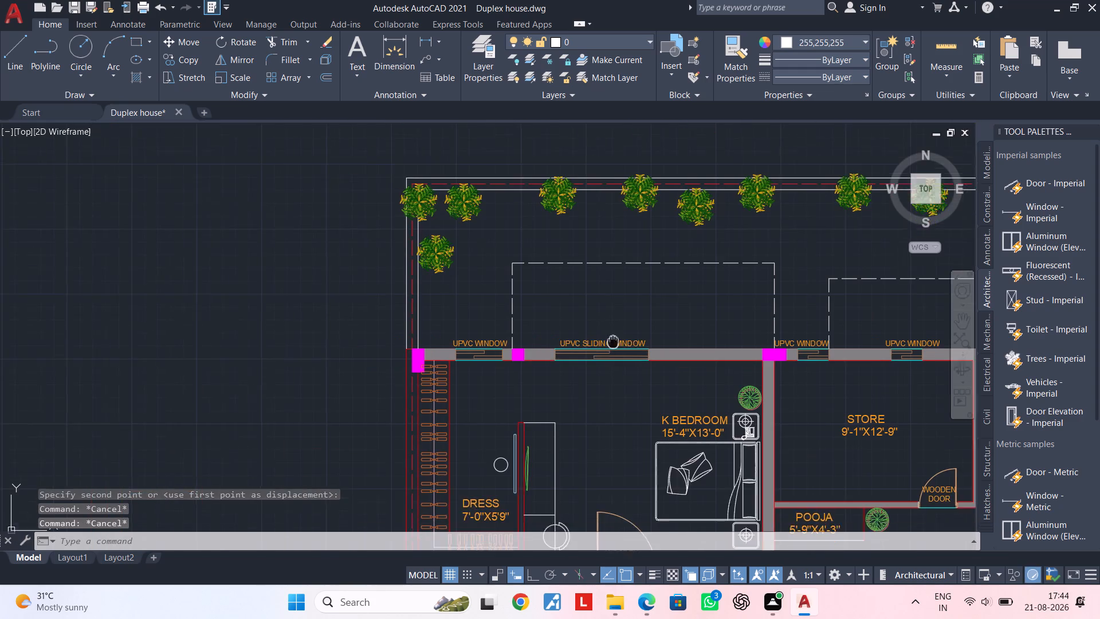
middle_click_drag(616, 330, 629, 293)
key("Escape")
key("Escape")
scroll(628, 294, "up", 1)
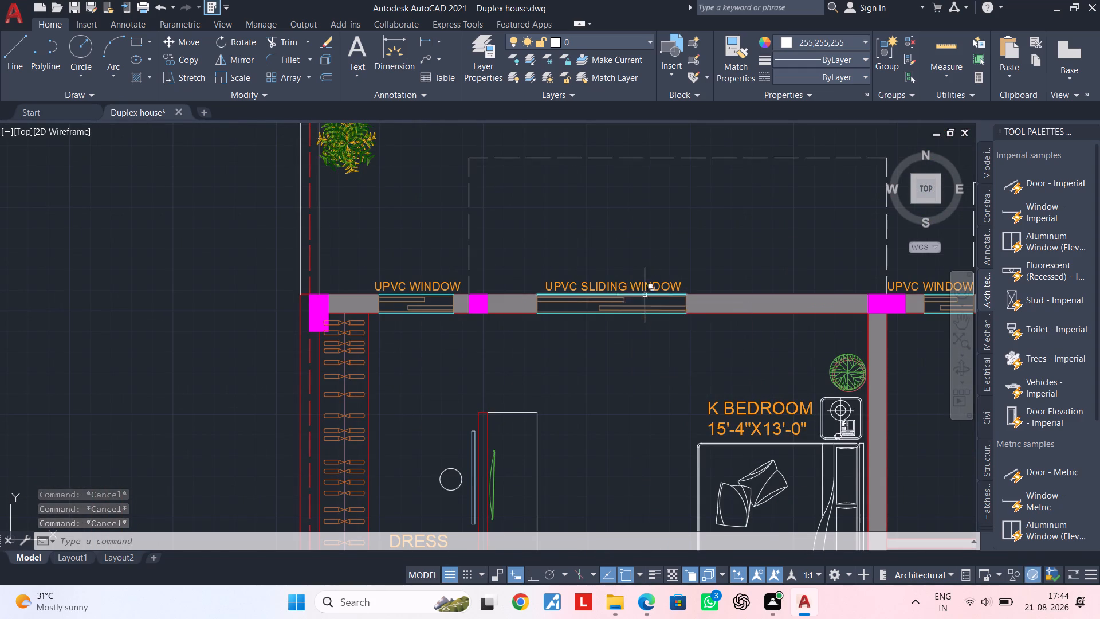
left_click(626, 283)
key("c")
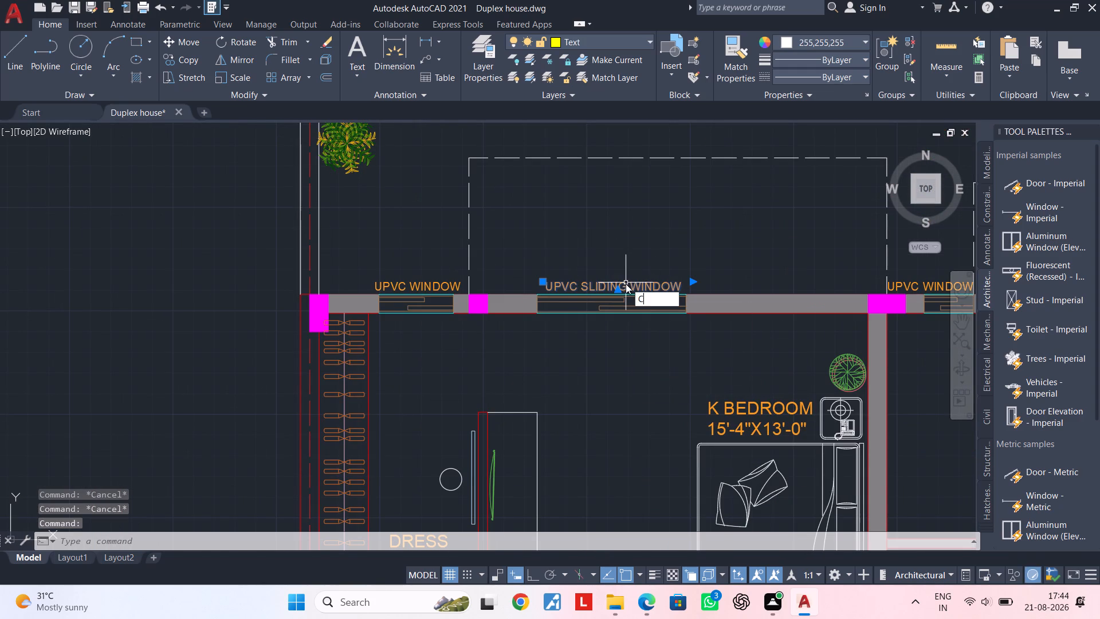
key("o")
key("space")
left_click(624, 286)
scroll(620, 297, "down", 1)
middle_click_drag(643, 253, 634, 296)
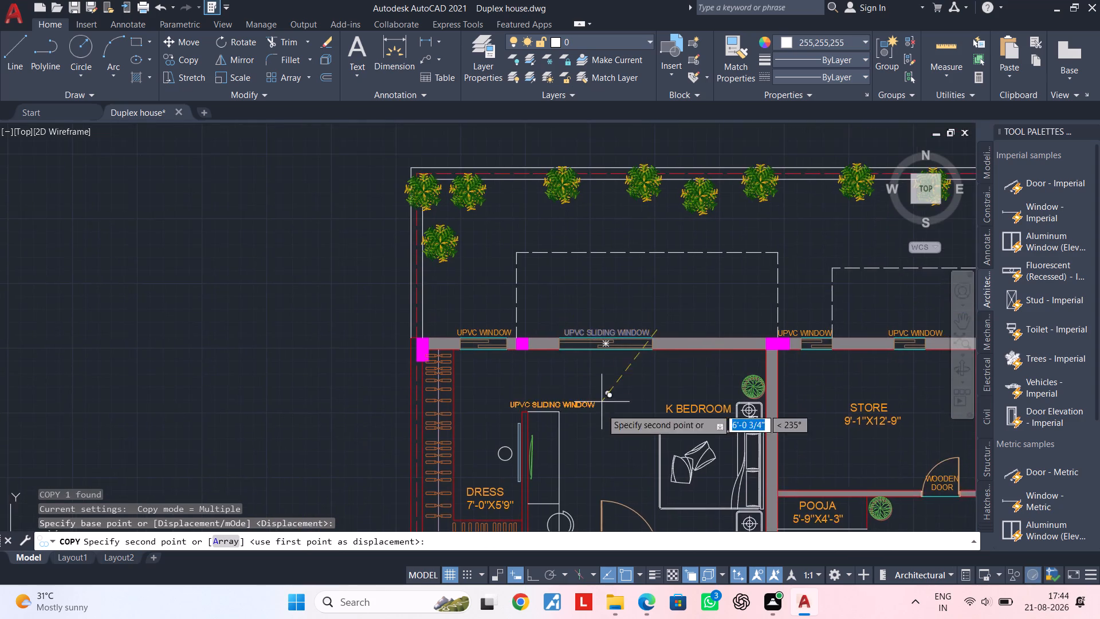
middle_click_drag(600, 413, 651, 142)
middle_click_drag(627, 339, 641, 119)
scroll(616, 303, "up", 2)
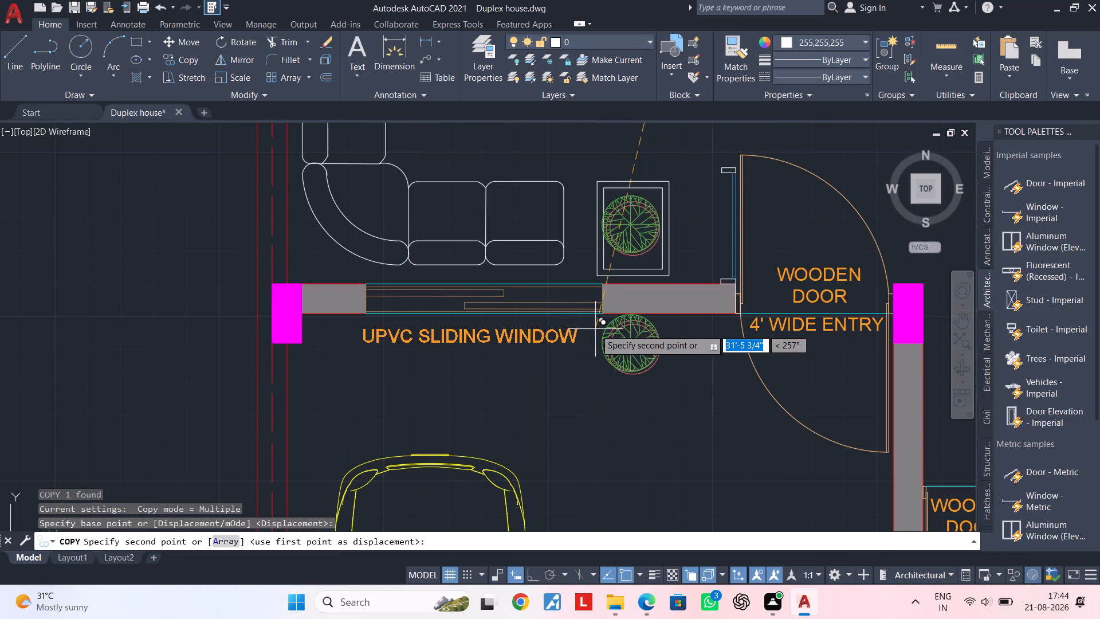
left_click(603, 323)
scroll(614, 374, "down", 2)
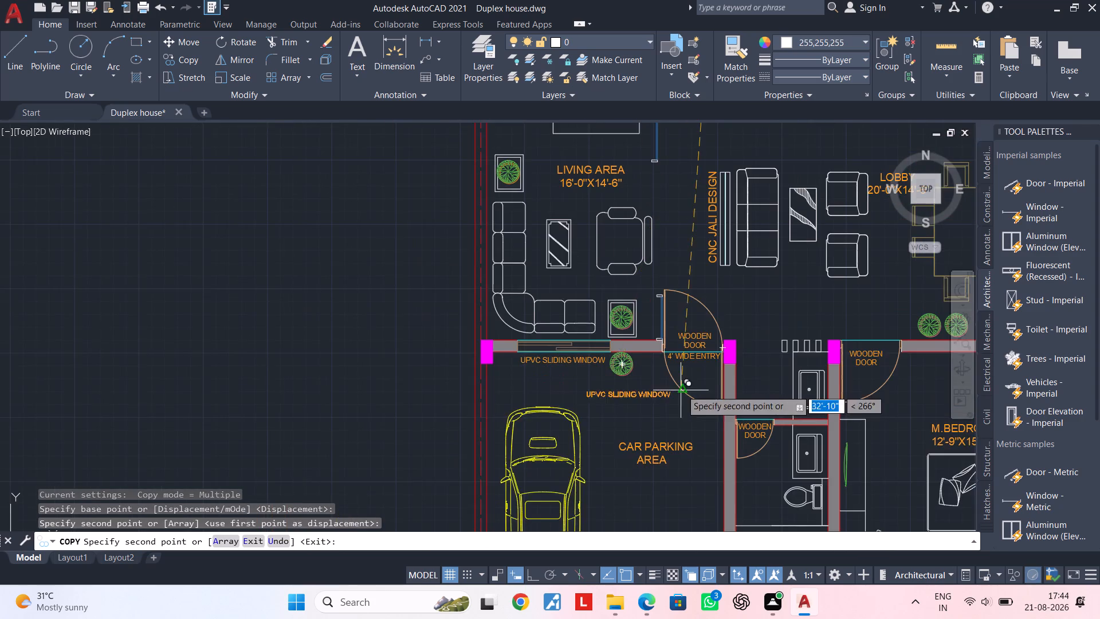
middle_click_drag(672, 387, 516, 336)
key("Escape")
key("Escape")
Copy the UPVC SLIDING WINDOW label from the car parking side to just below the M.BEDROOM's wide window.
middle_click_drag(791, 351, 536, 279)
middle_click_drag(585, 334, 628, 245)
middle_click_drag(611, 285, 627, 309)
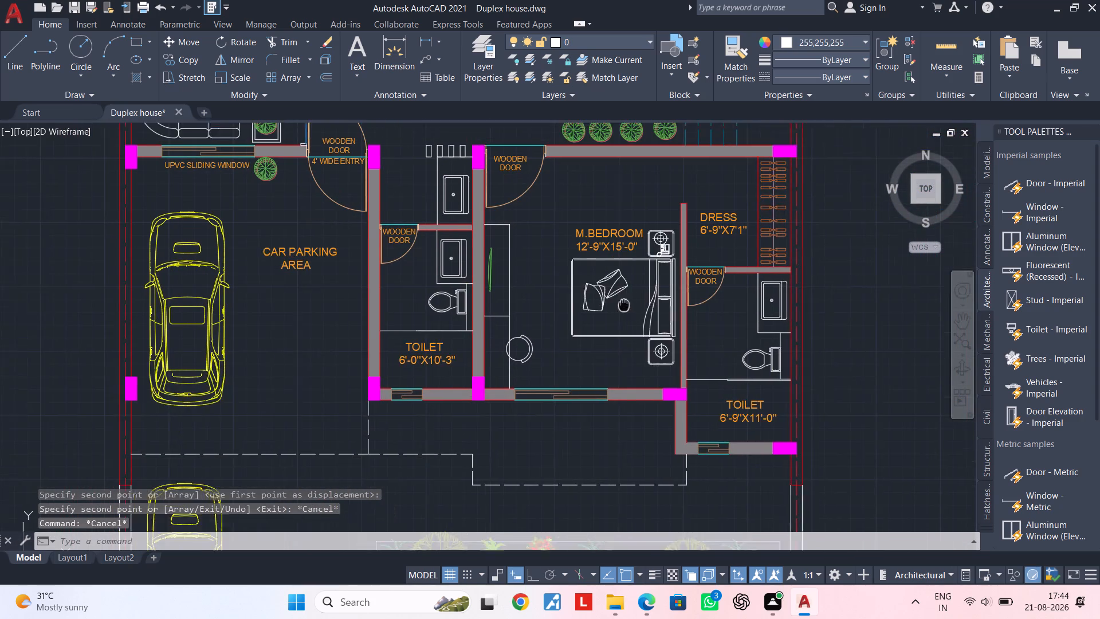
middle_click_drag(627, 309, 667, 403)
left_click(286, 267)
key("c")
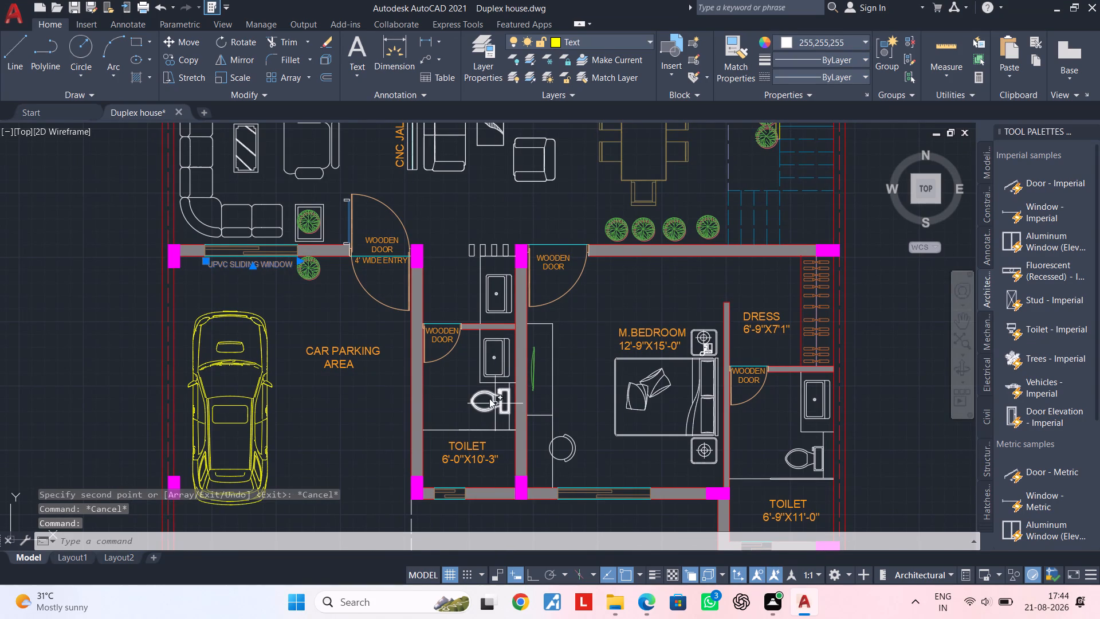
key("o")
key("space")
left_click(265, 271)
middle_click_drag(608, 478, 582, 413)
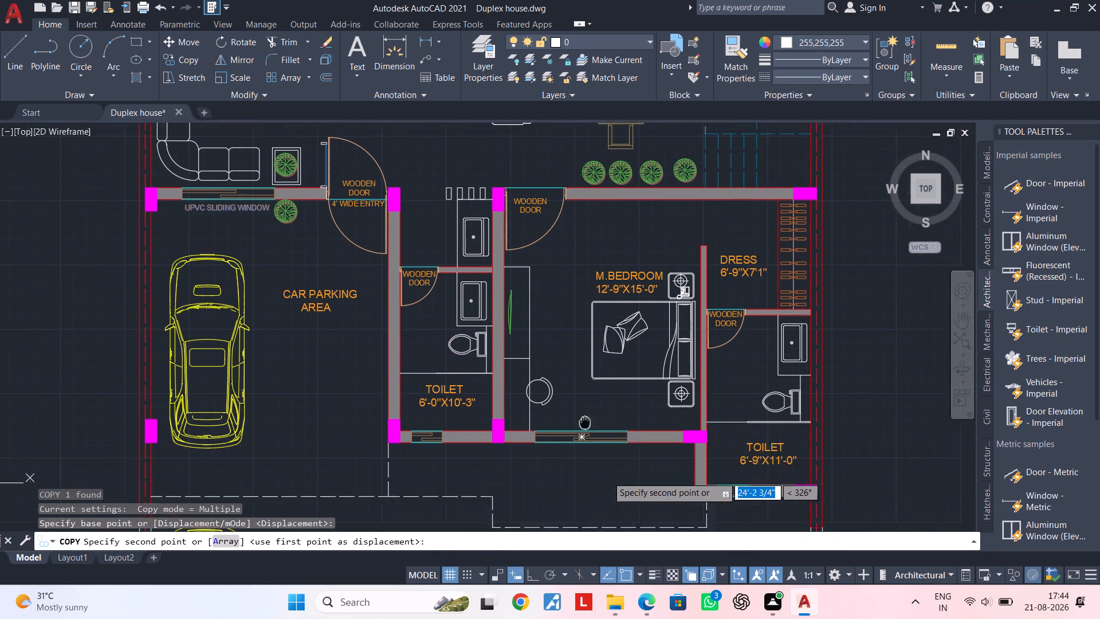
middle_click_drag(582, 413, 565, 371)
scroll(596, 398, "up", 1)
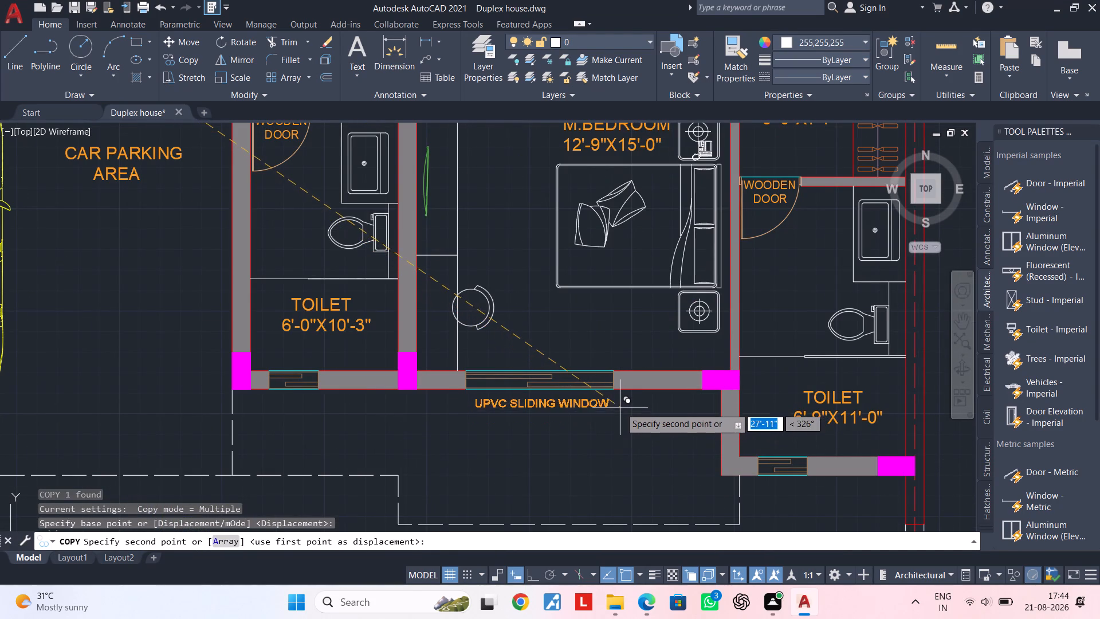
left_click(620, 408)
key("Escape")
Copy the UPVC WINDOW label above the K BEDROOM's DRESS window to just below the window of the 6'-0"X10'-3" TOILET.
scroll(632, 386, "down", 2)
middle_click_drag(610, 388, 590, 513)
middle_click_drag(617, 383, 599, 511)
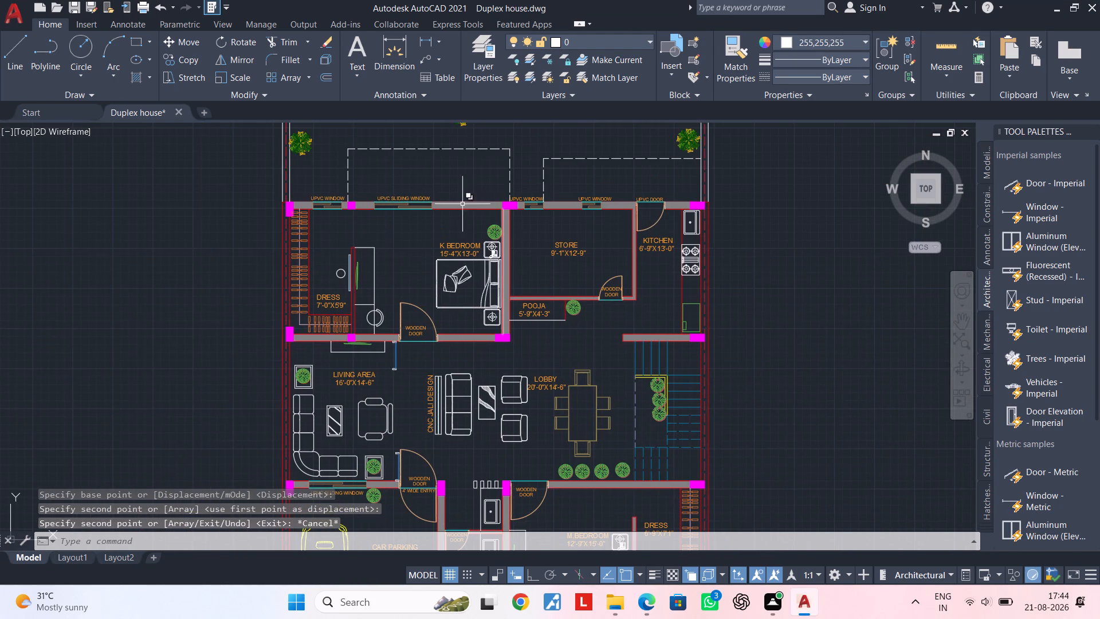
scroll(407, 189, "up", 1)
left_click(272, 200)
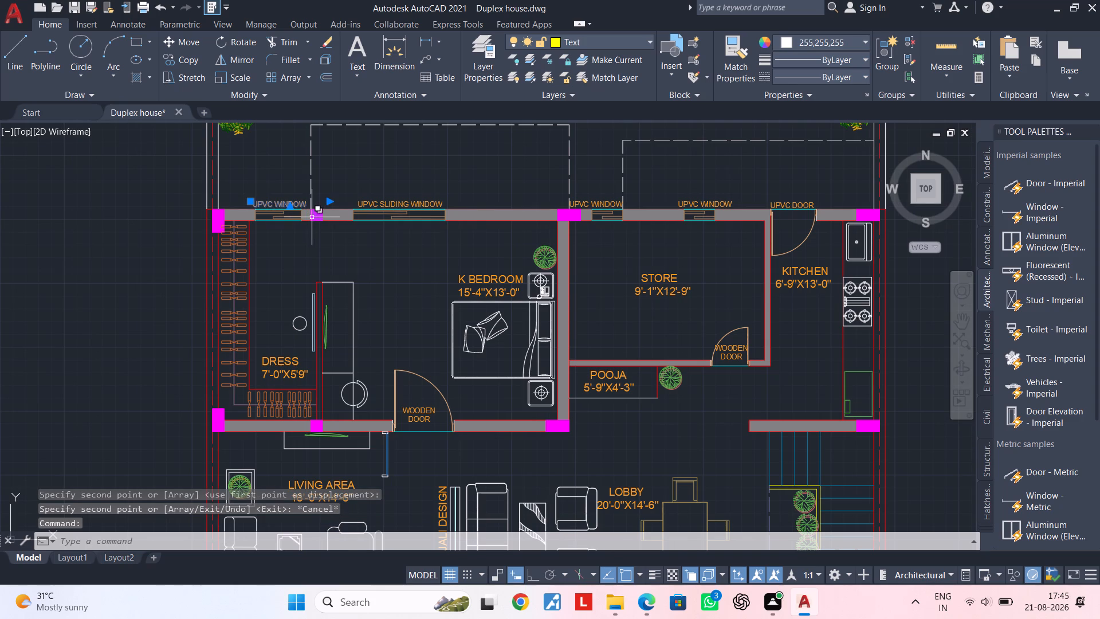
key("c")
key("o")
key("space")
double_click(287, 202)
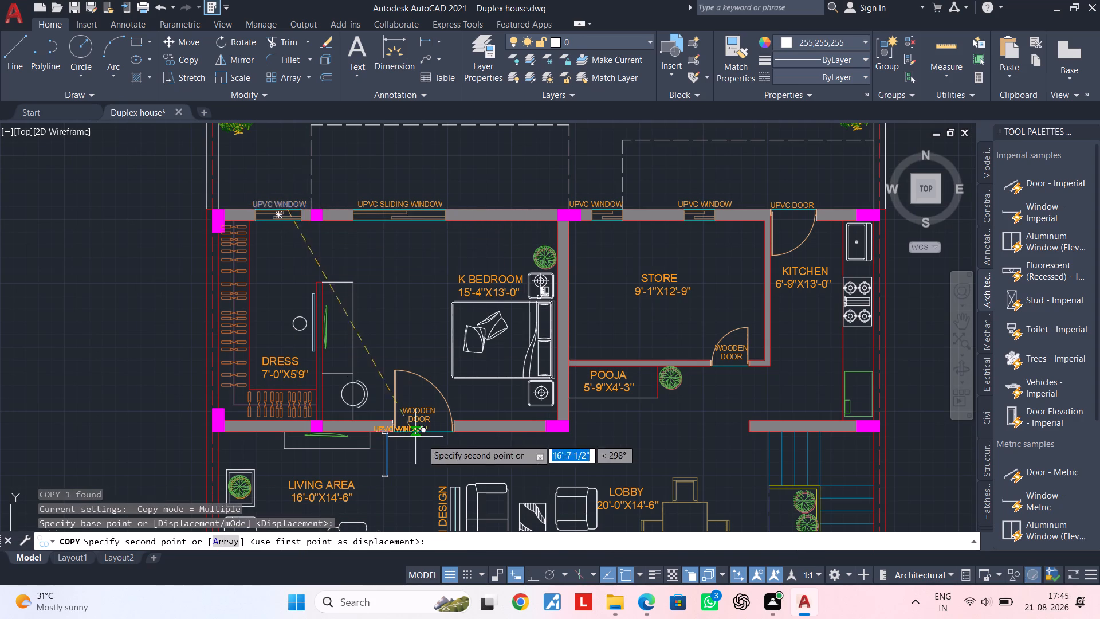
scroll(456, 443, "down", 1)
middle_click_drag(460, 425, 457, 189)
middle_click_drag(469, 340, 481, 264)
scroll(489, 447, "up", 3)
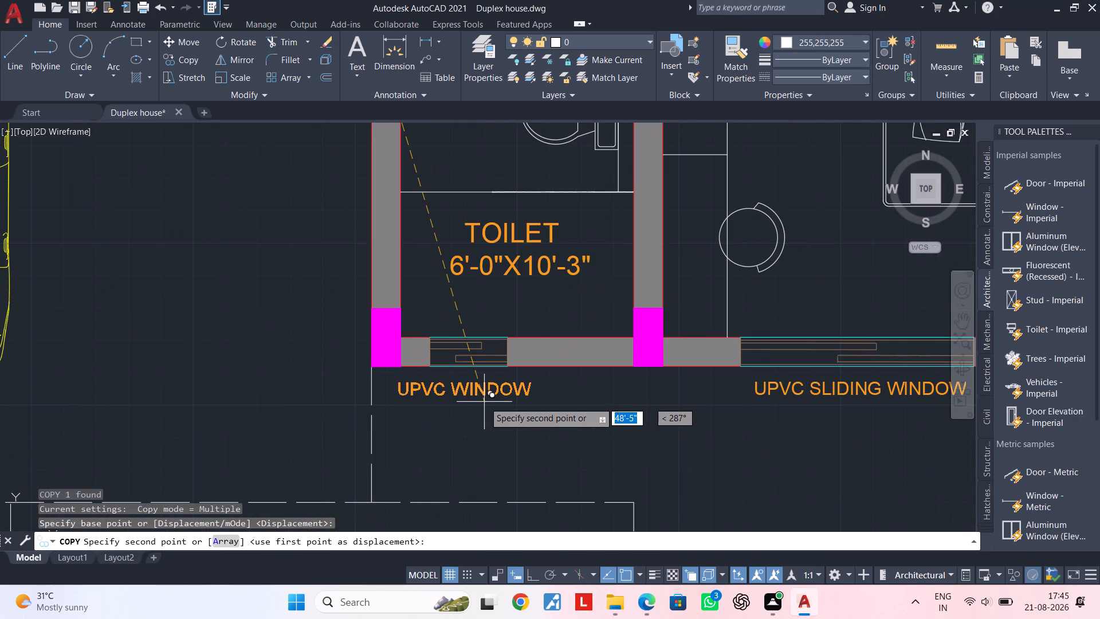
scroll(482, 396, "up", 2)
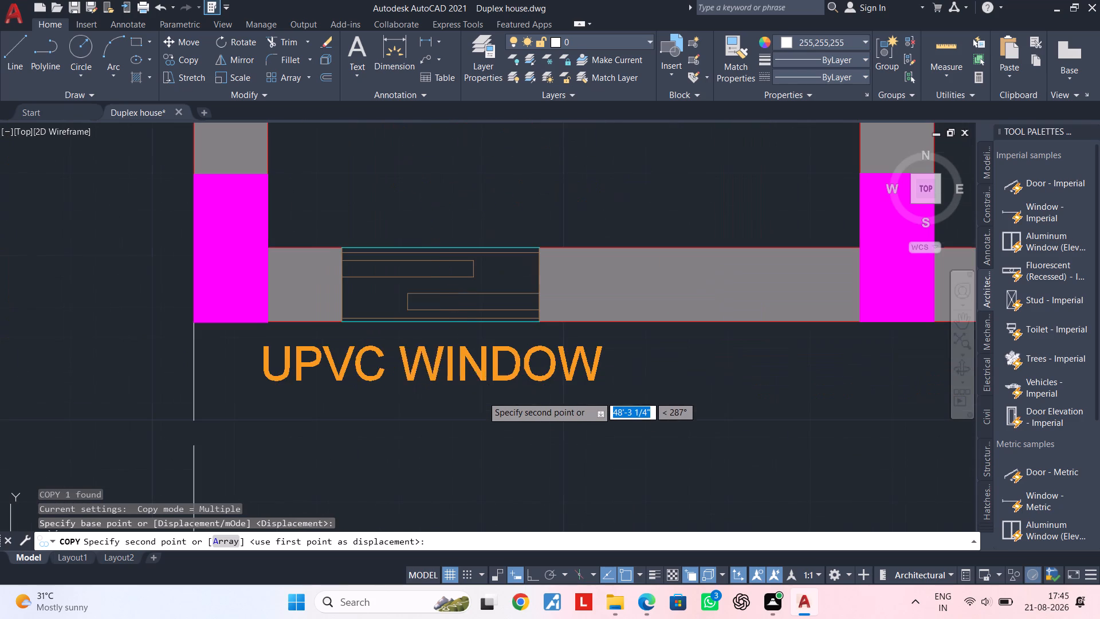
left_click(495, 394)
Place another UPVC WINDOW copy just below the window of the 6'-9"X11'-0" TOILET, and end the copying.
scroll(527, 411, "down", 2)
middle_click_drag(654, 446, 365, 371)
middle_click_drag(800, 417, 347, 380)
scroll(575, 453, "up", 1)
left_click(538, 428)
scroll(567, 437, "down", 4)
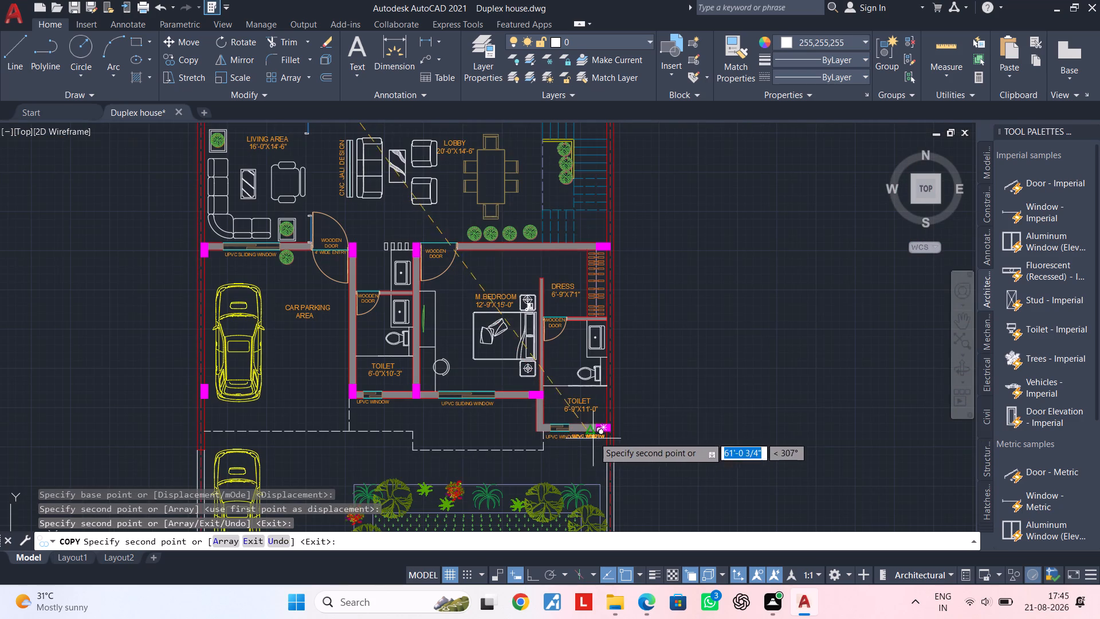
middle_click_drag(687, 296, 698, 441)
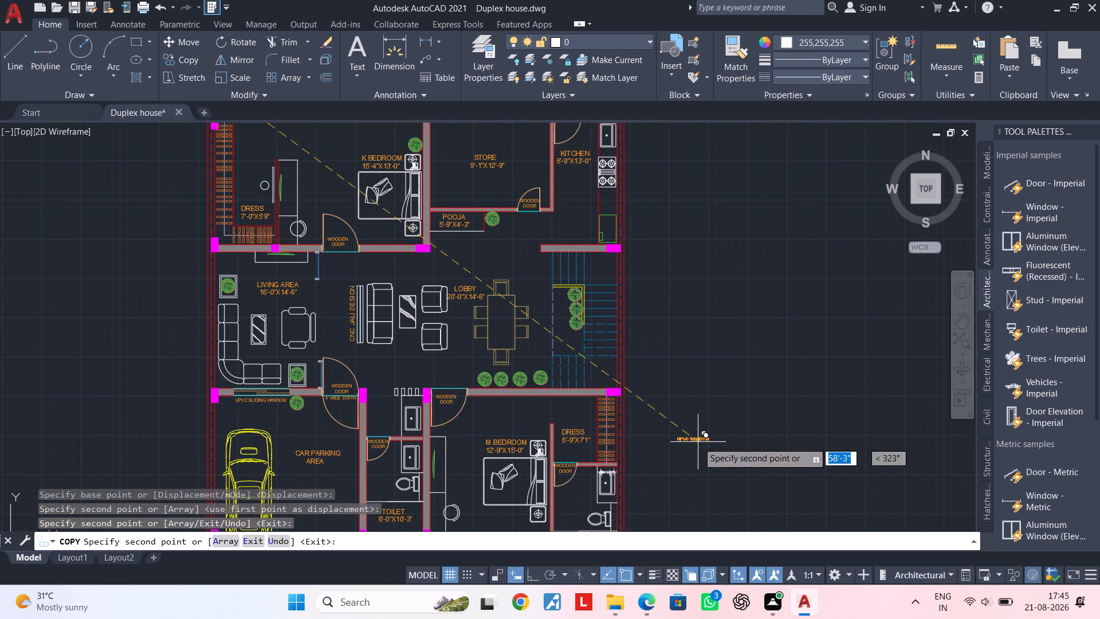
middle_click_drag(567, 420, 569, 526)
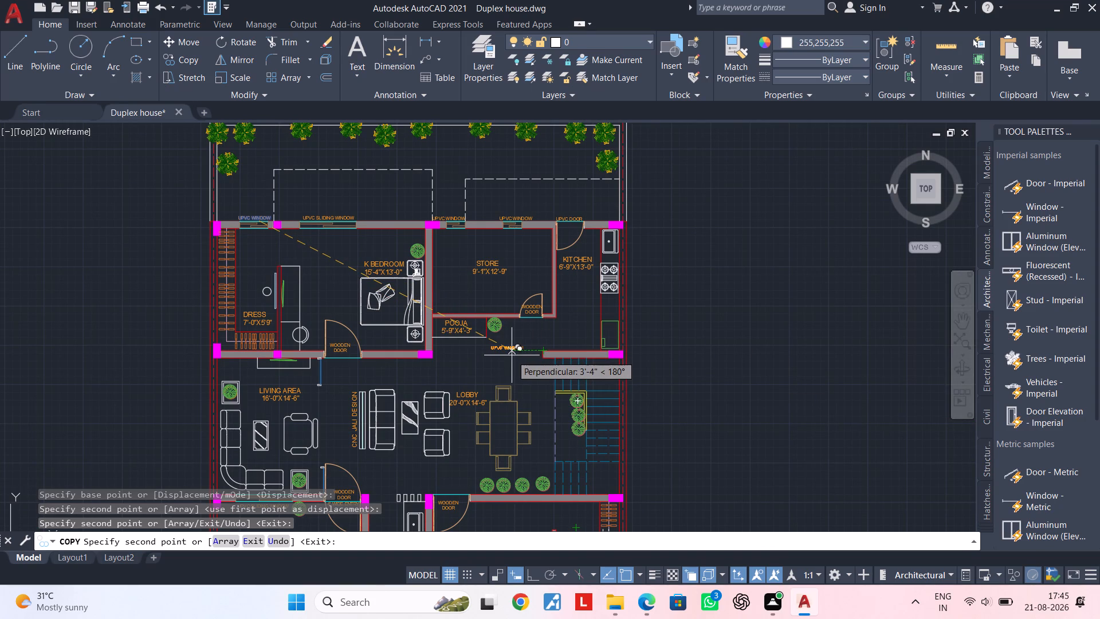
middle_click_drag(505, 355, 578, 264)
middle_click_drag(537, 325, 567, 269)
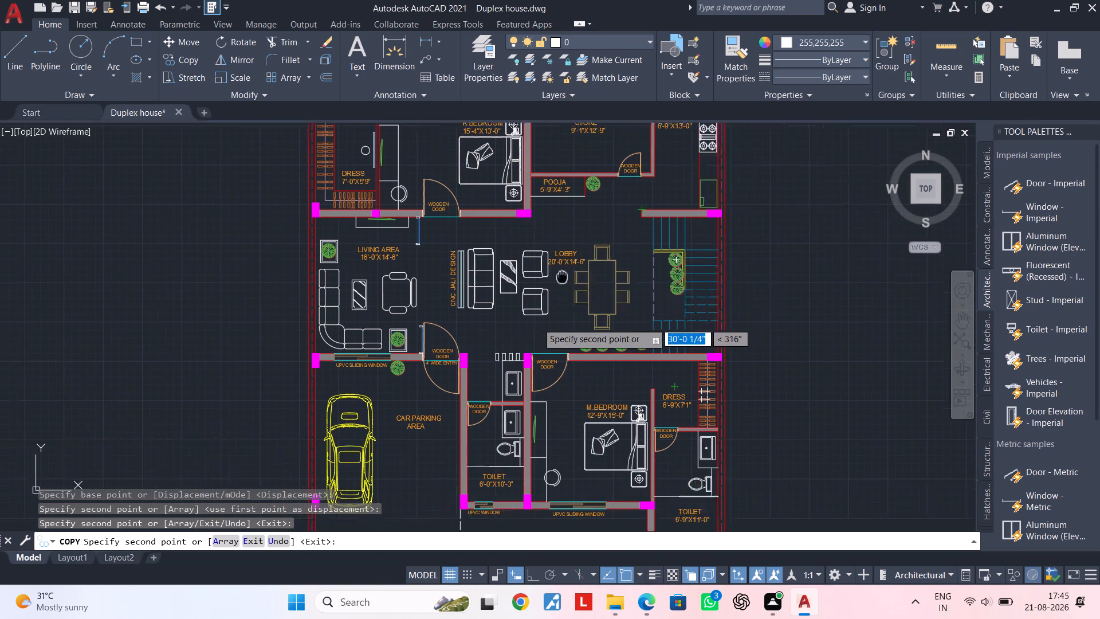
middle_click_drag(567, 269, 600, 230)
key("Escape")
key("Escape")
Check the openings around the LIVING AREA, K BEDROOM and DRESS for missing labels.
middle_click_drag(555, 289, 537, 390)
middle_click_drag(508, 380, 610, 355)
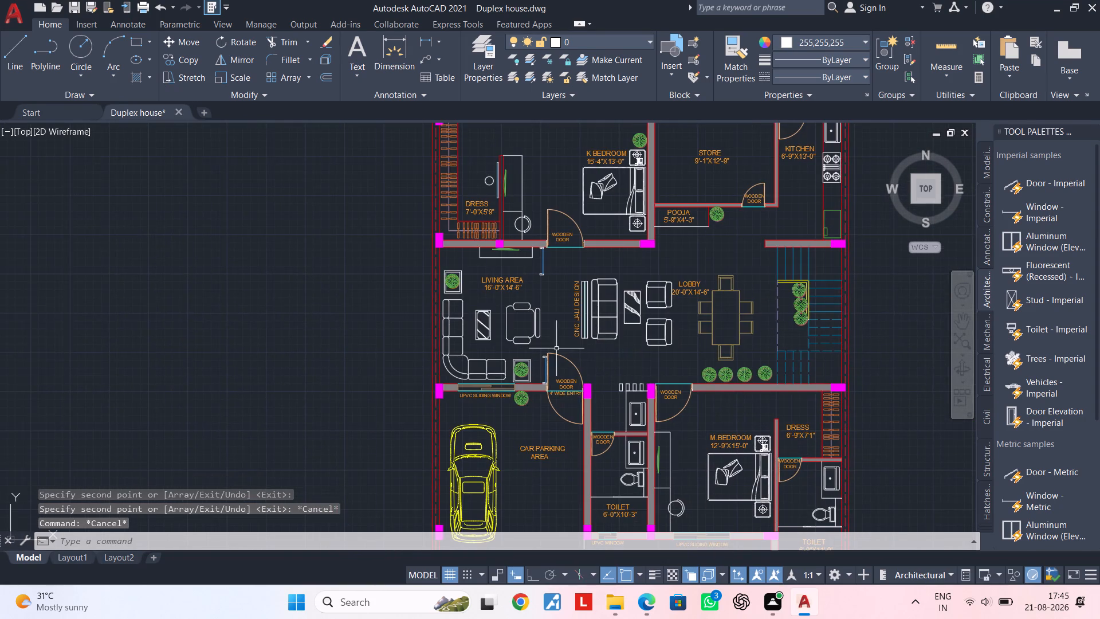
middle_click_drag(555, 335, 549, 444)
middle_click_drag(538, 353, 539, 414)
scroll(554, 248, "up", 2)
middle_click_drag(548, 283, 576, 185)
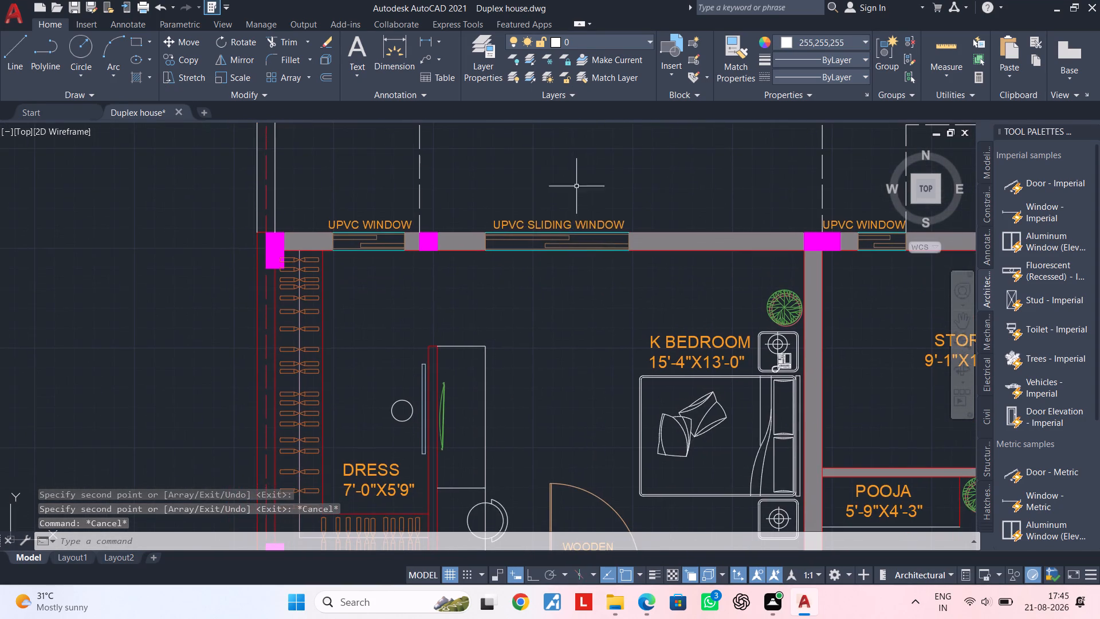
middle_click_drag(563, 261, 629, 109)
middle_click_drag(599, 300, 606, 234)
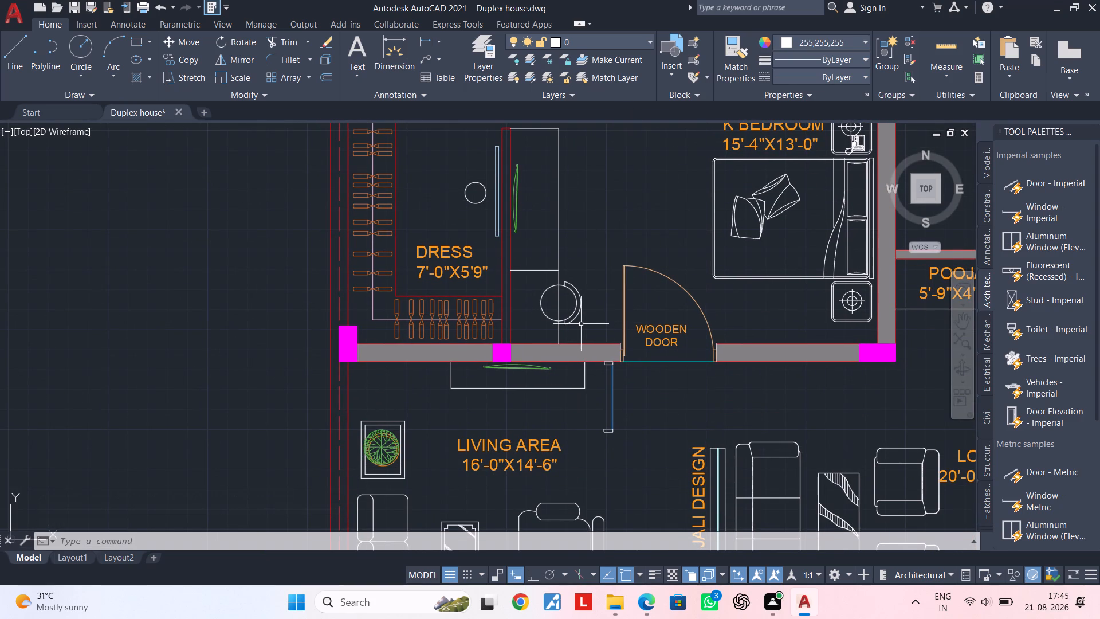
key("Escape")
key("Escape")
key("Escape")
key("Escape")
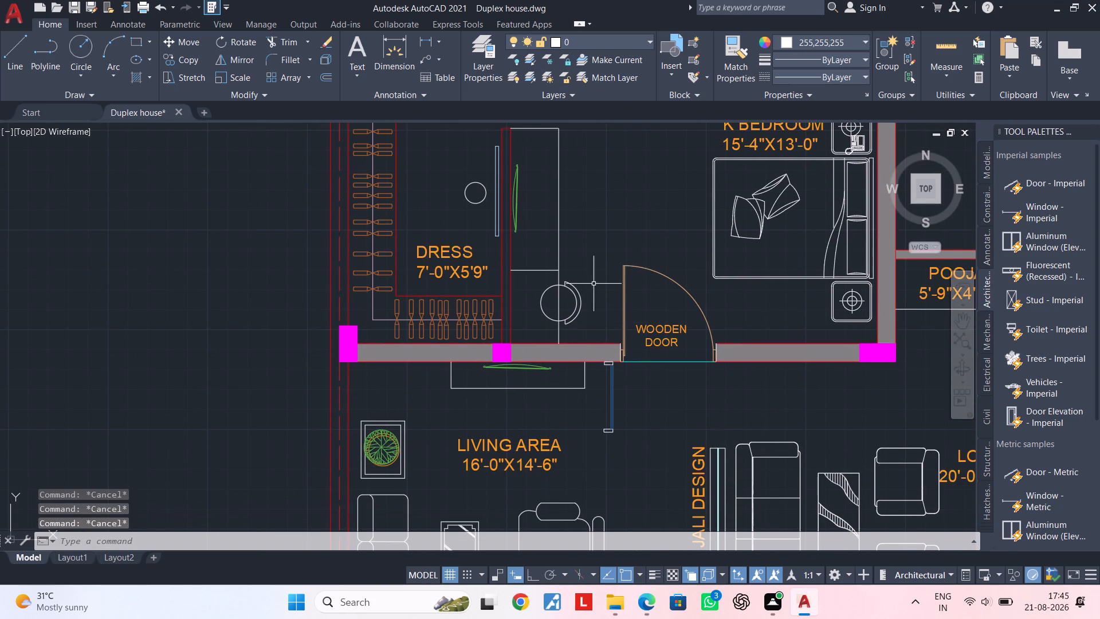
Copy the UPVC SLIDING WINDOW label from above the K BEDROOM to just below the TV unit in the LIVING AREA.
middle_click_drag(610, 279, 563, 433)
scroll(578, 358, "down", 1)
middle_click_drag(578, 358, 572, 383)
left_click(584, 263)
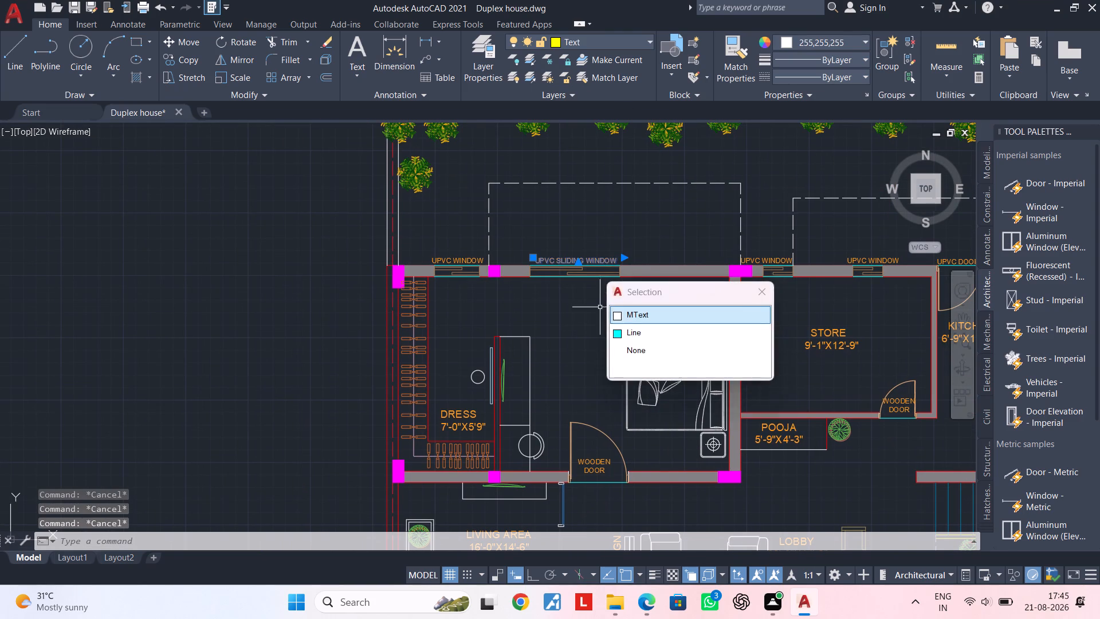
key("Escape")
key("Escape")
left_click(607, 257)
key("c")
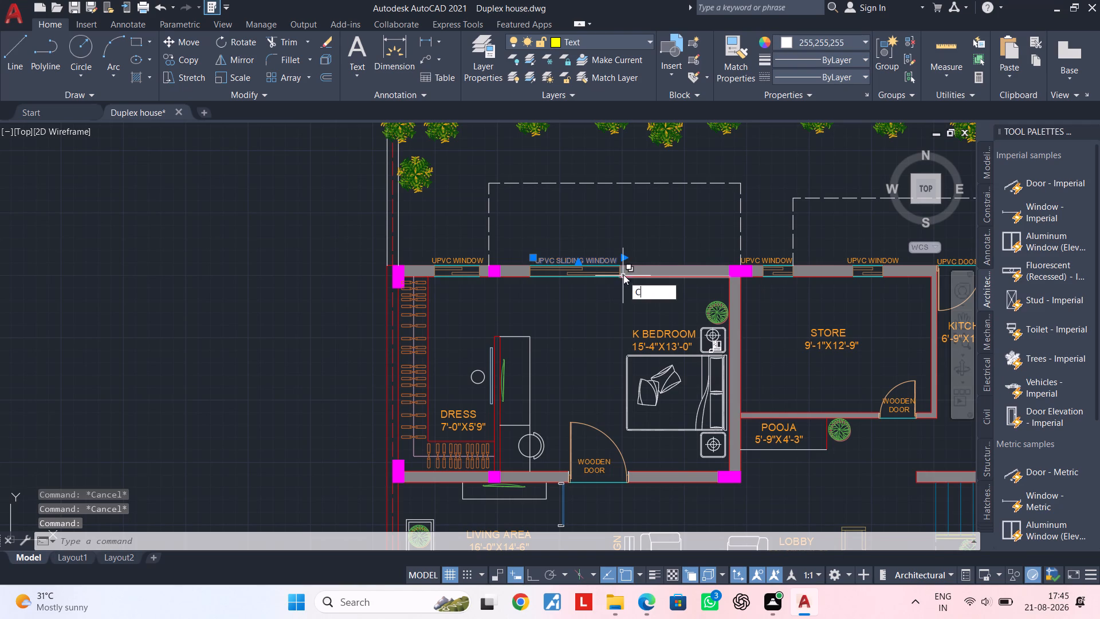
key("o")
key("space")
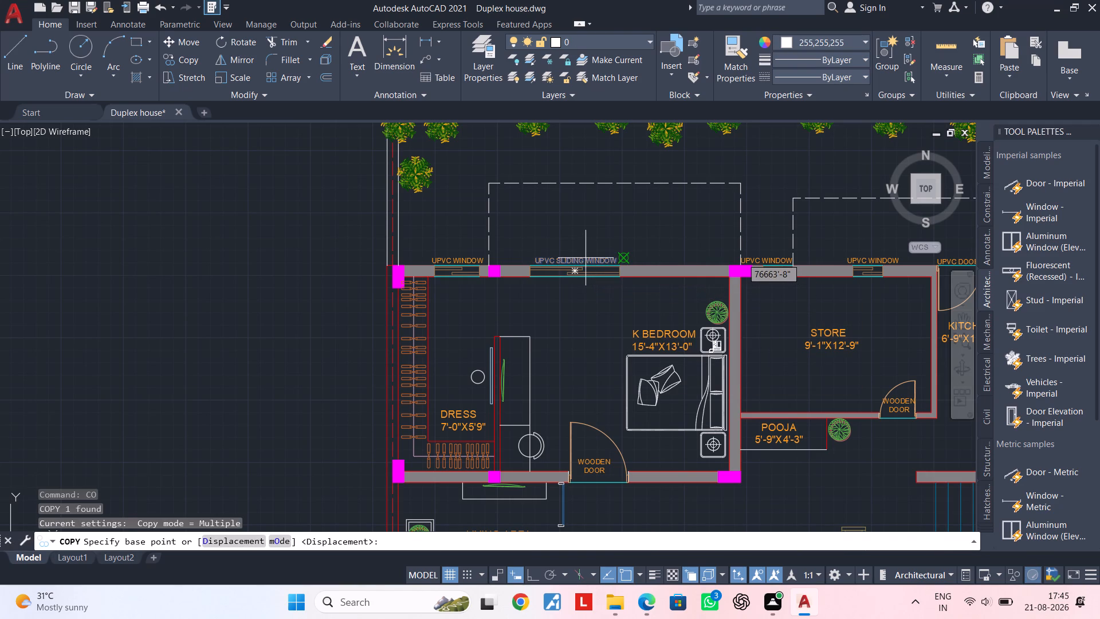
left_click(586, 258)
middle_click_drag(573, 387, 606, 274)
middle_click_drag(586, 369, 594, 333)
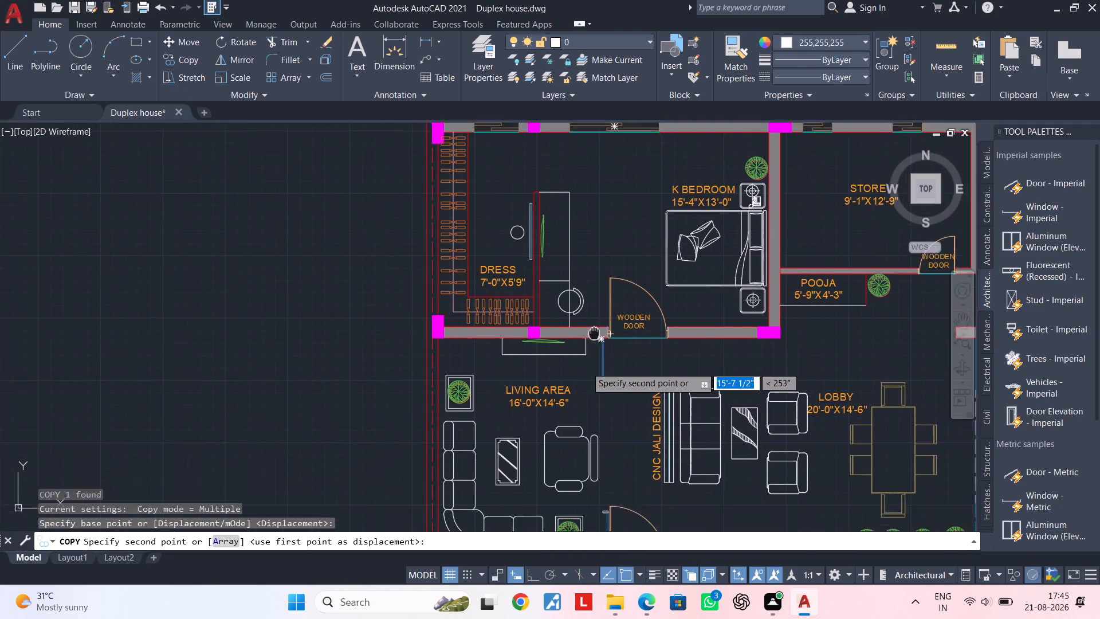
middle_click_drag(594, 333, 599, 312)
scroll(582, 335, "up", 2)
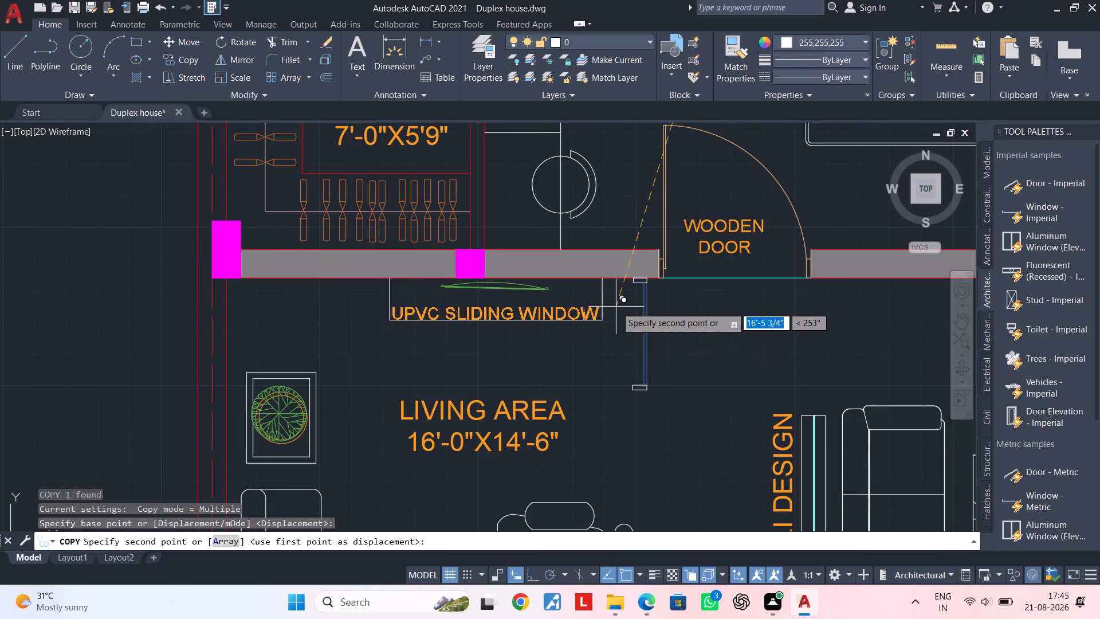
scroll(610, 332, "up", 1)
left_click(628, 322)
key("Escape")
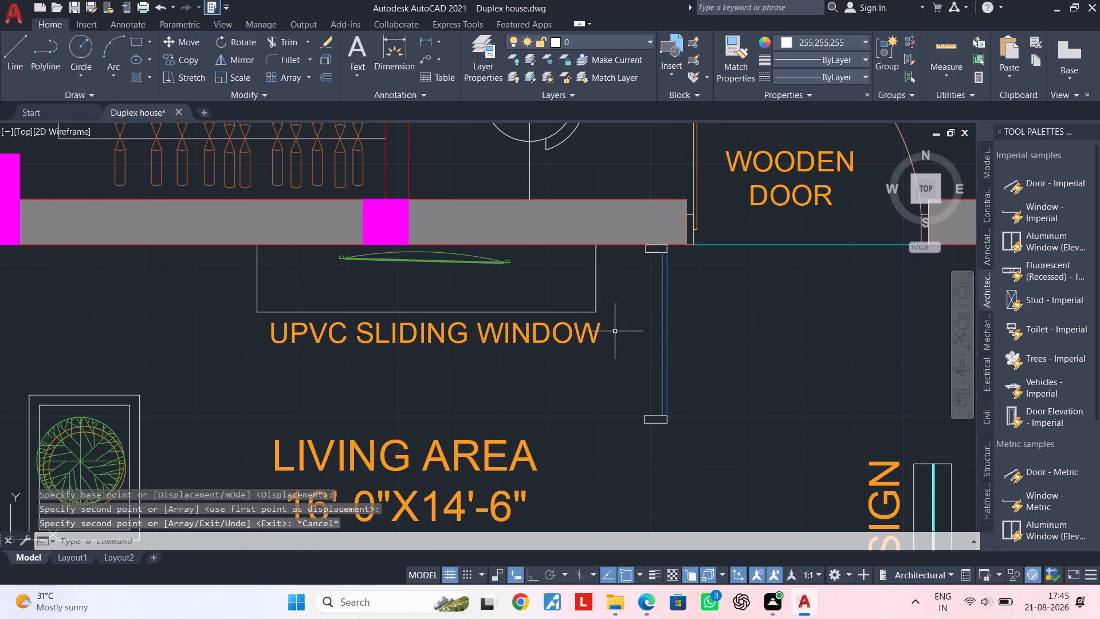
Replace the text of the copied label below the LIVING AREA's TV unit with MODERN TV UNIT, indented by leading spaces.
triple_click(596, 333)
key("BackSpace")
key("BackSpace")
key("BackSpace")
key("BackSpace")
key("BackSpace")
key("BackSpace")
key("BackSpace")
key("BackSpace")
key("BackSpace")
key("BackSpace")
key("BackSpace")
key("BackSpace")
key("BackSpace")
key("BackSpace")
key("BackSpace")
key("BackSpace")
key("BackSpace")
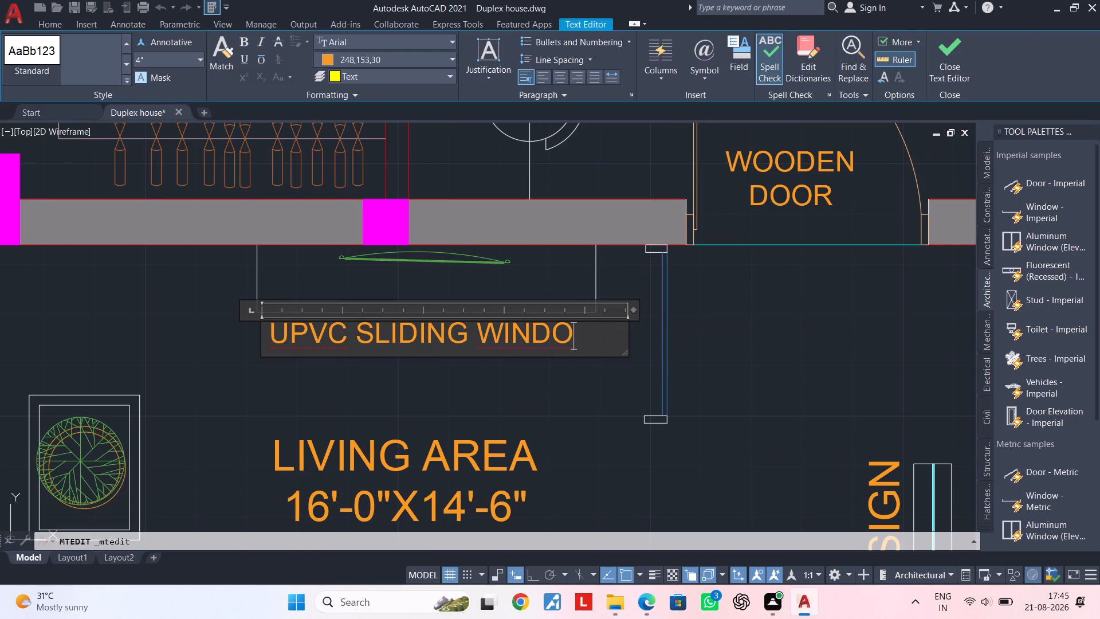
key("BackSpace")
key("BackSpace")
key("space")
key("space")
key("space")
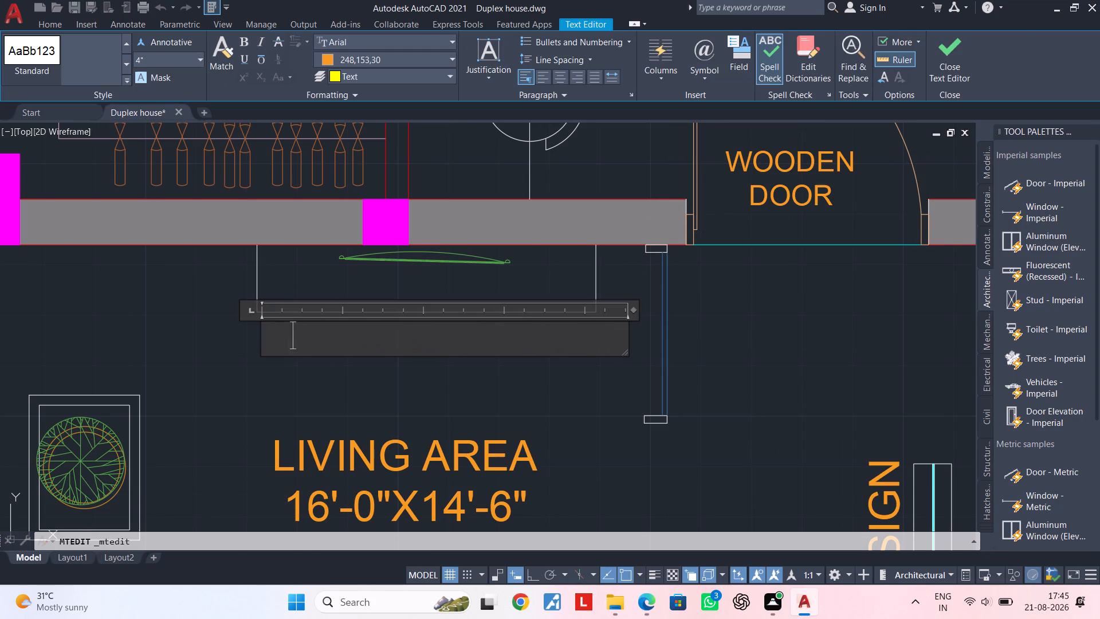
key("space")
type("MO")
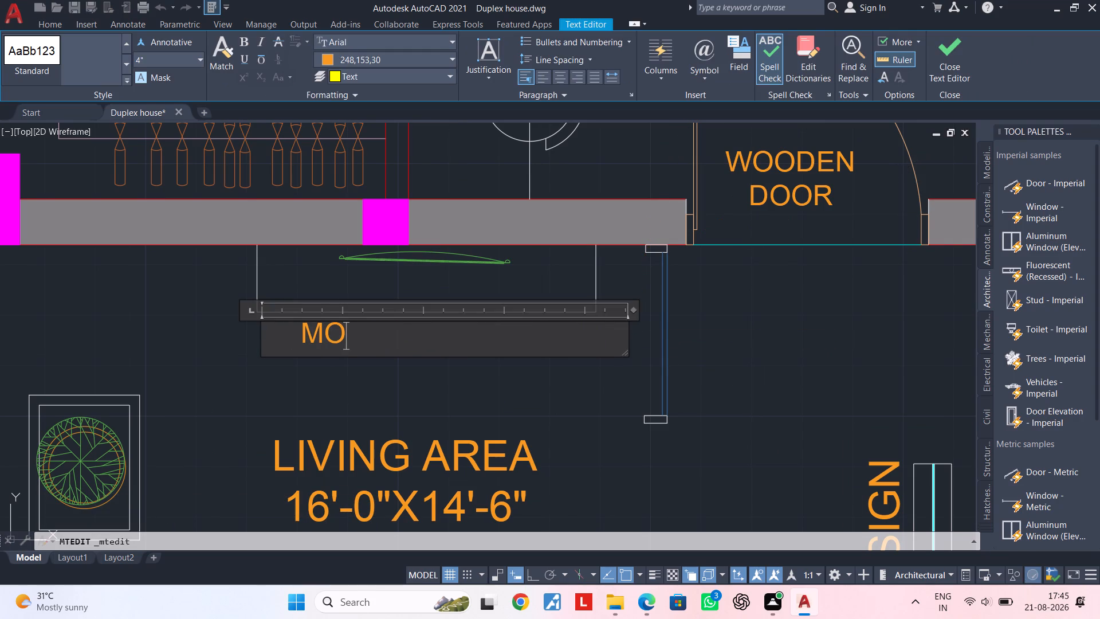
key("d")
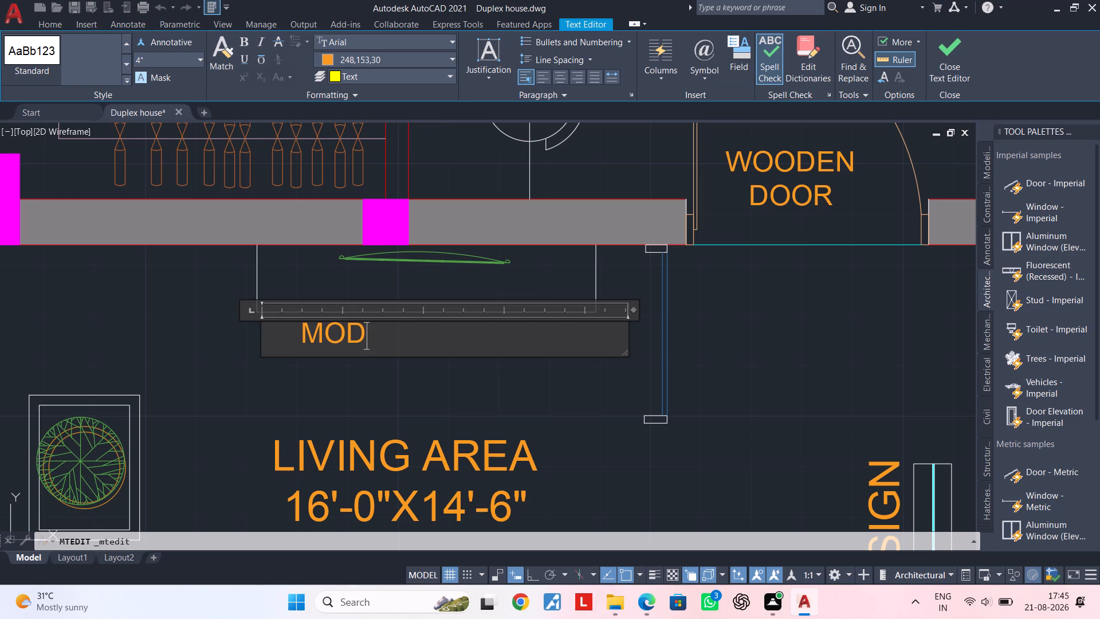
type("ERN")
key("space")
type("TV UNIT")
left_click(573, 373)
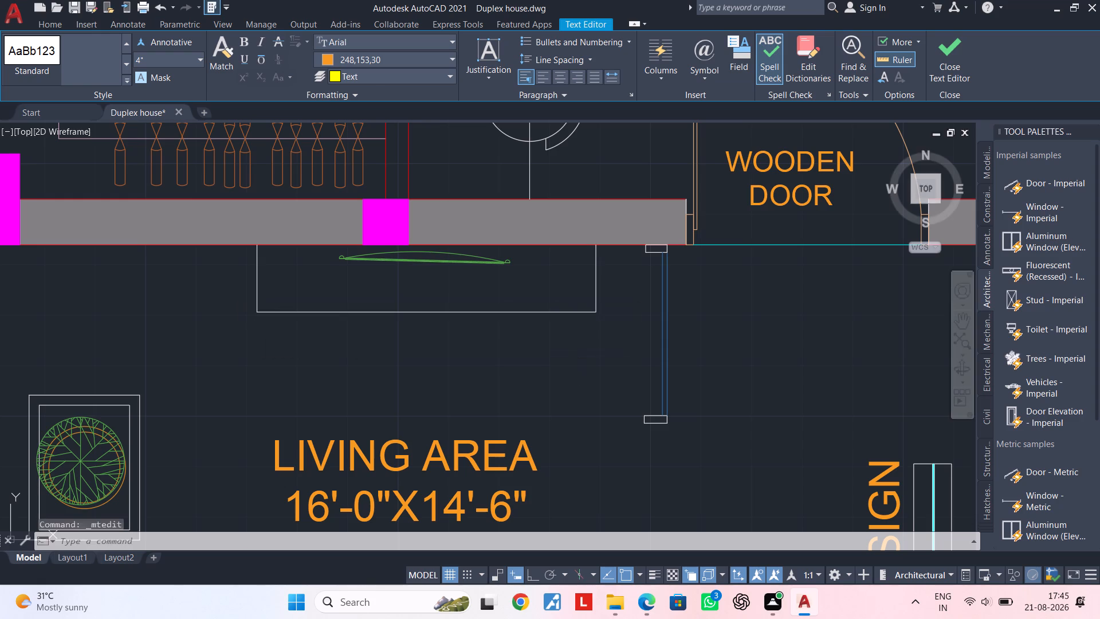
Copy the MODERN TV UNIT label from the LIVING AREA into the K BEDROOM, between the TV unit and the bed.
scroll(543, 385, "down", 2)
middle_click_drag(543, 385, 418, 386)
key("Escape")
key("Escape")
key("Escape")
middle_click_drag(539, 386, 529, 391)
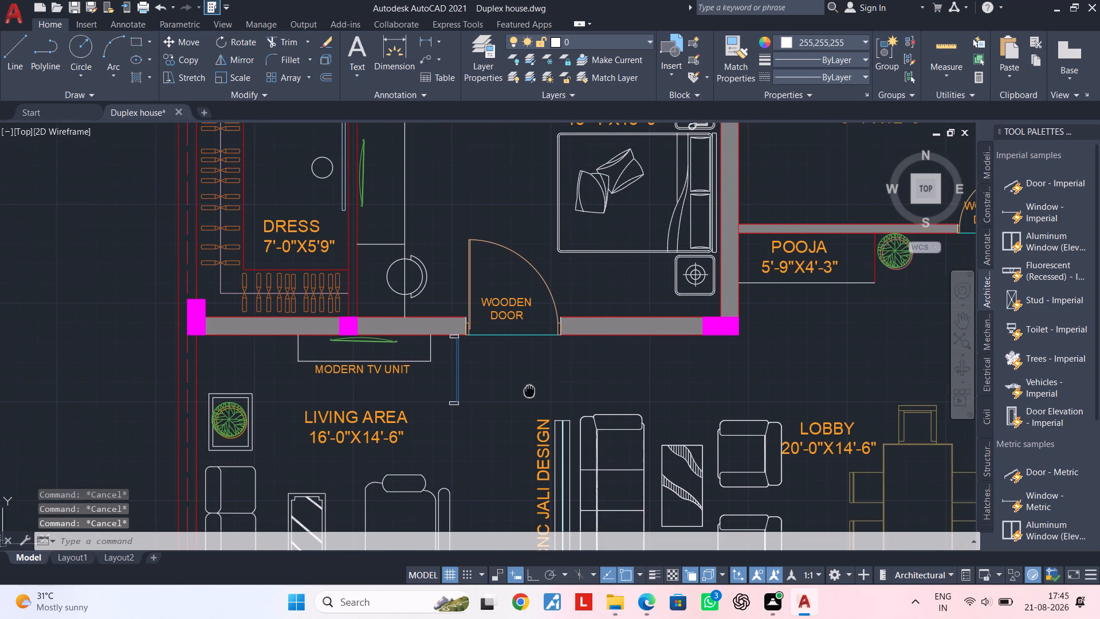
middle_click_drag(529, 391, 522, 397)
key("Escape")
key("Escape")
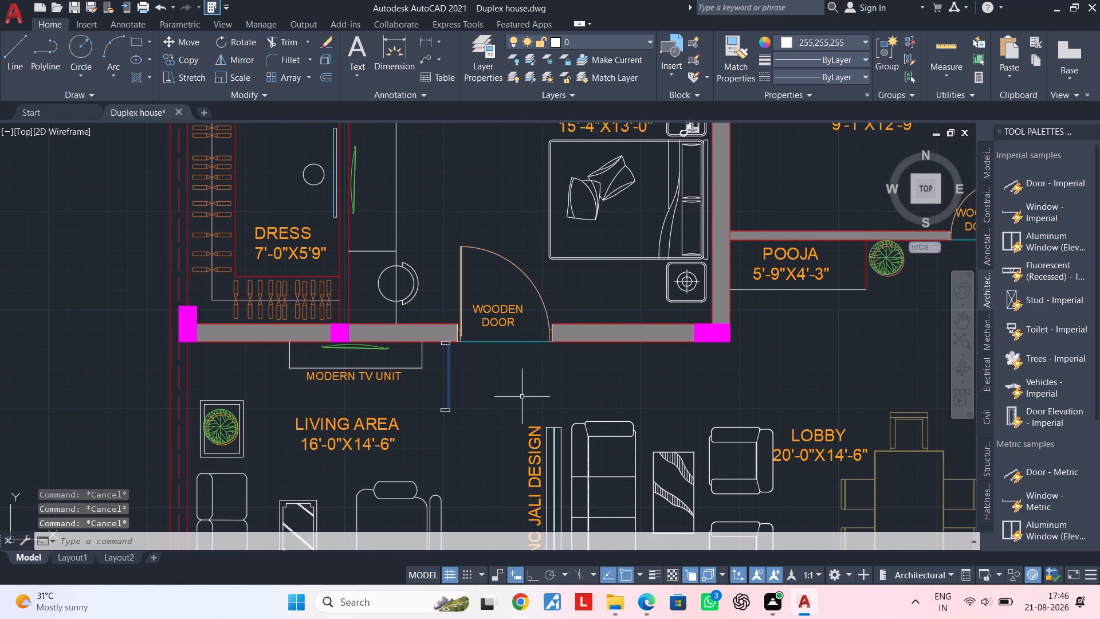
key("Escape")
key("Escape")
key("Escape")
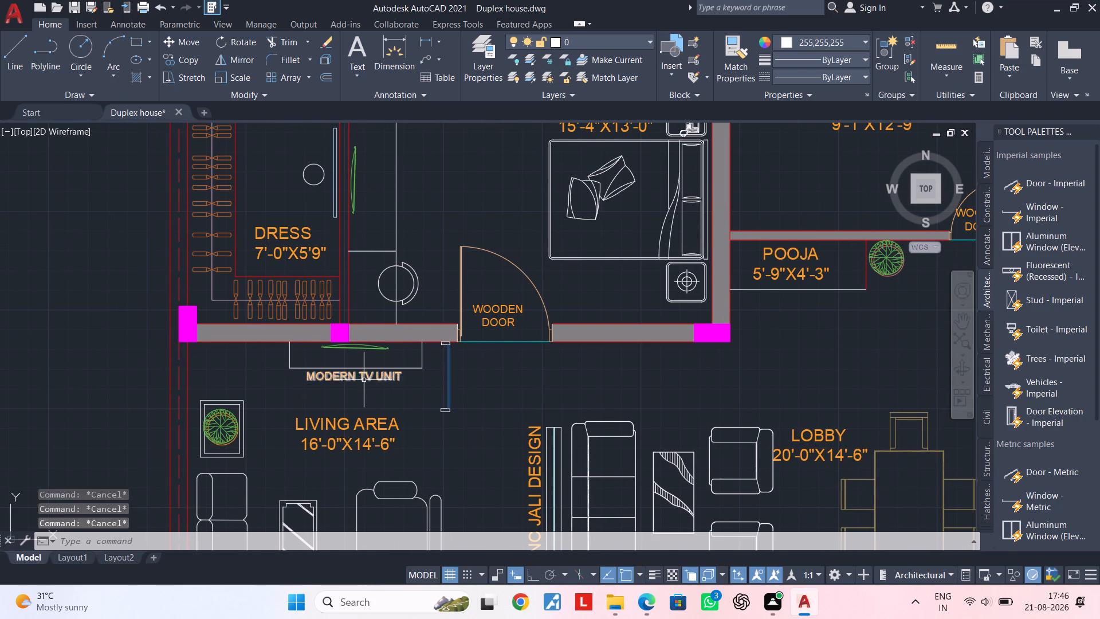
left_click(364, 378)
key("c")
type("O")
key("space")
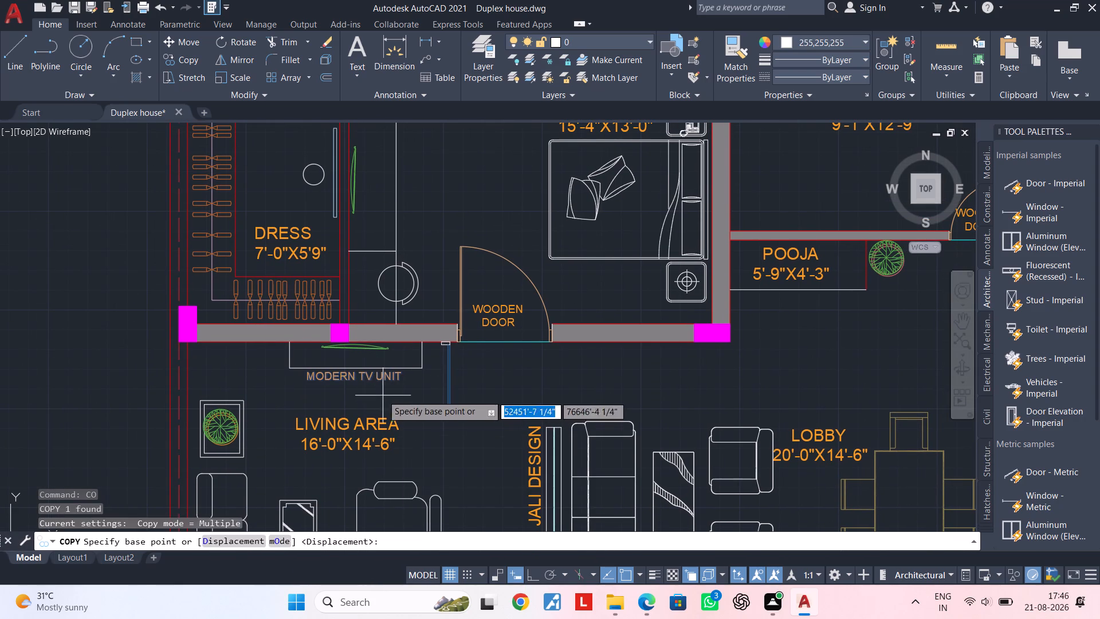
left_click(370, 385)
middle_click_drag(506, 235, 486, 335)
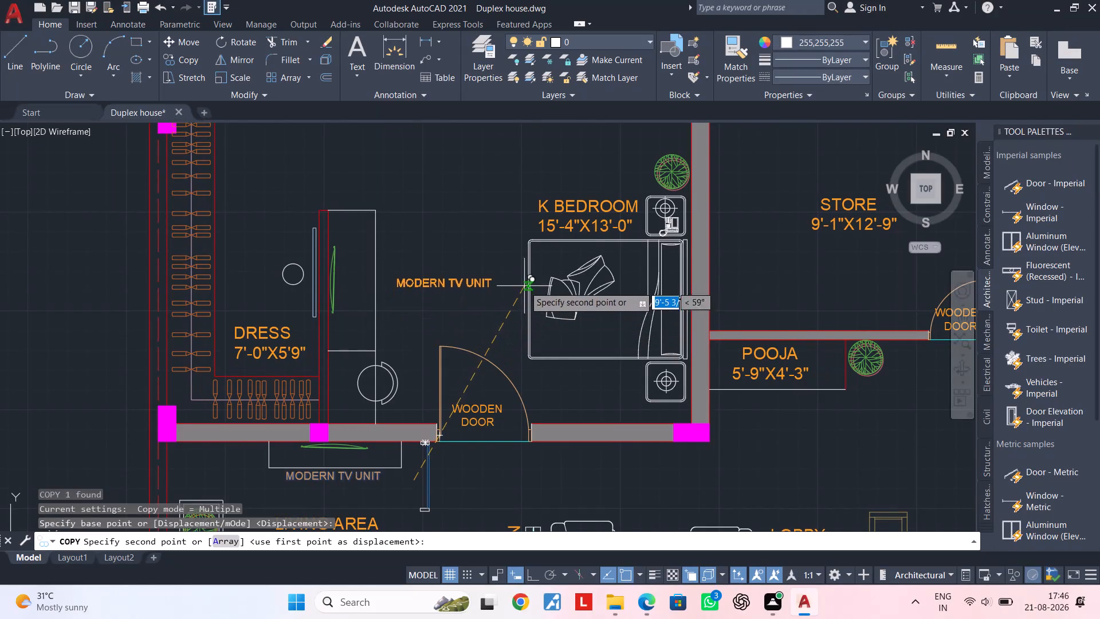
left_click(525, 283)
key("Escape")
Add a second line reading STUDY TABLE to the MODERN TV UNIT label in the K BEDROOM.
double_click(490, 277)
left_click(502, 277)
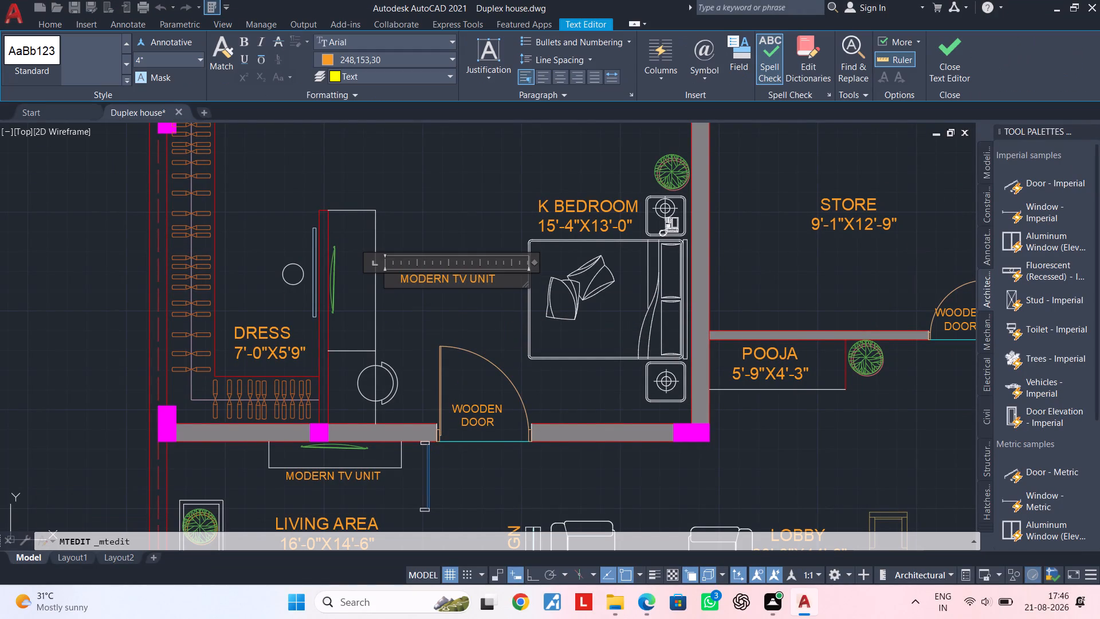
key("Return")
key("space")
key("space")
key("space")
key("space")
key("space")
type("ST")
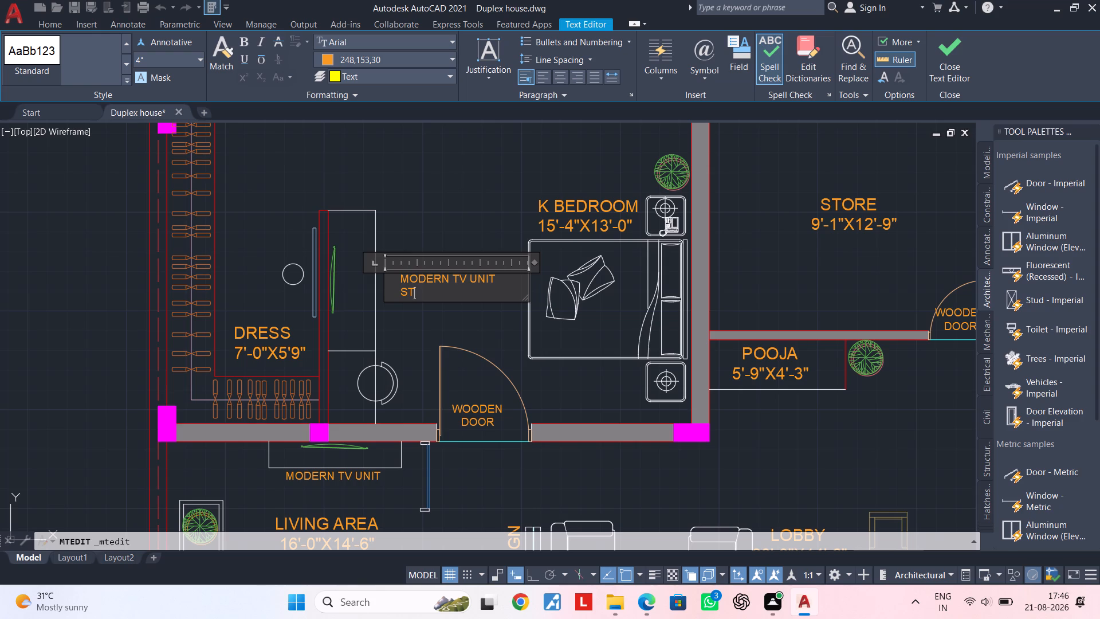
type("UDY")
key("space")
type("TABLE")
left_click(485, 311)
Indent the STUDY TABLE line with leading spaces so it sits centred under MODERN TV UNIT.
double_click(416, 292)
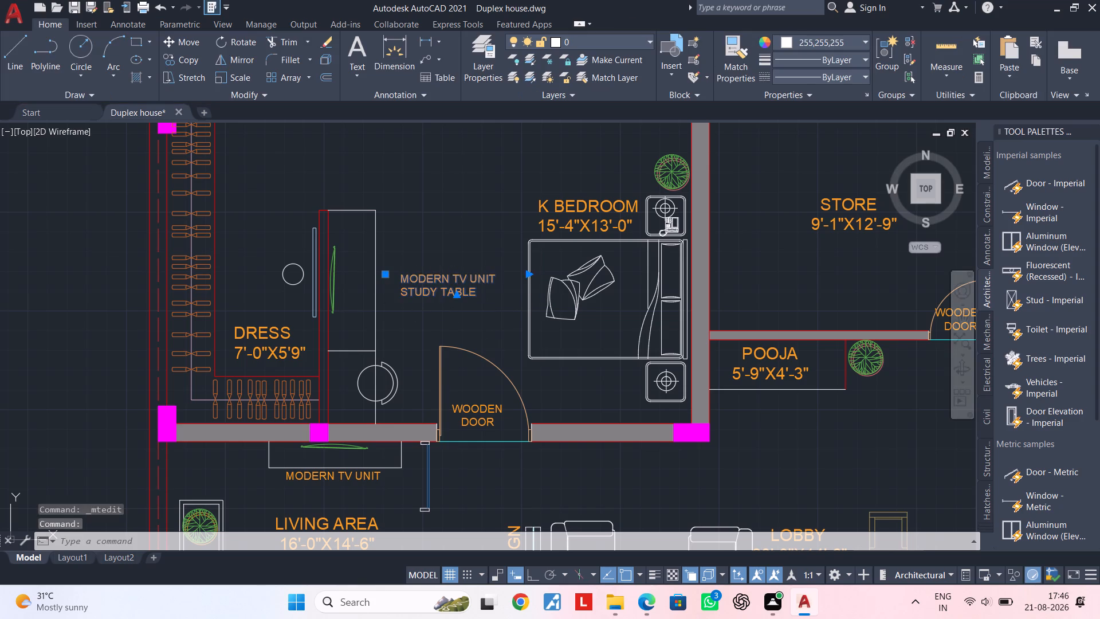
left_click(400, 293)
key("space")
key("space")
key("space")
left_click(482, 318)
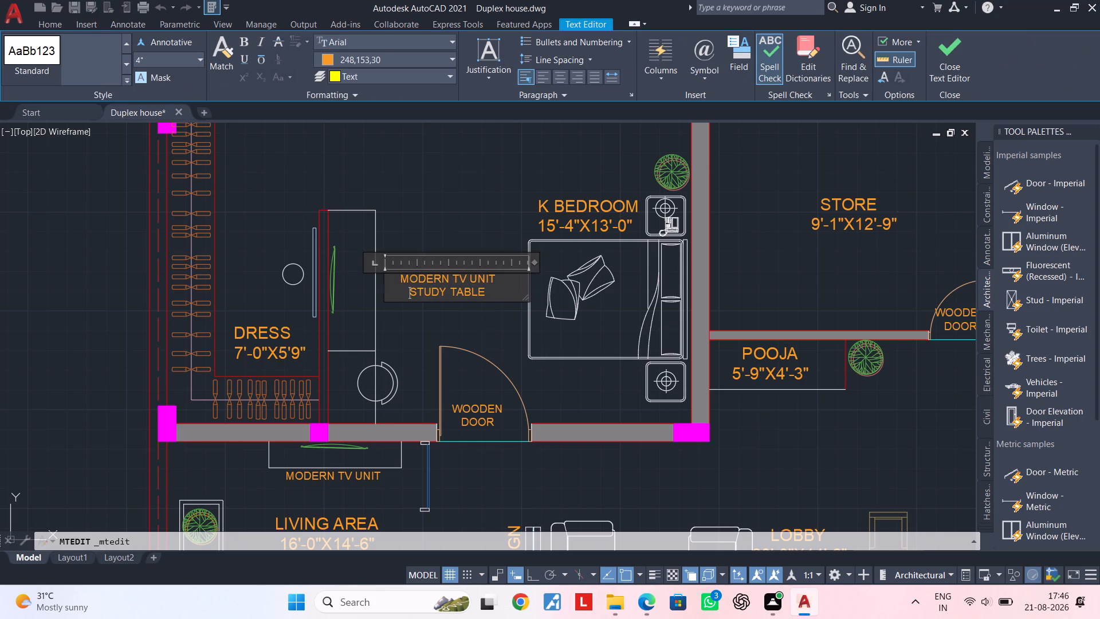
Rotate the K BEDROOM's MODERN TV UNIT STUDY TABLE label 90° with Ortho on so it reads vertically.
left_click(454, 288)
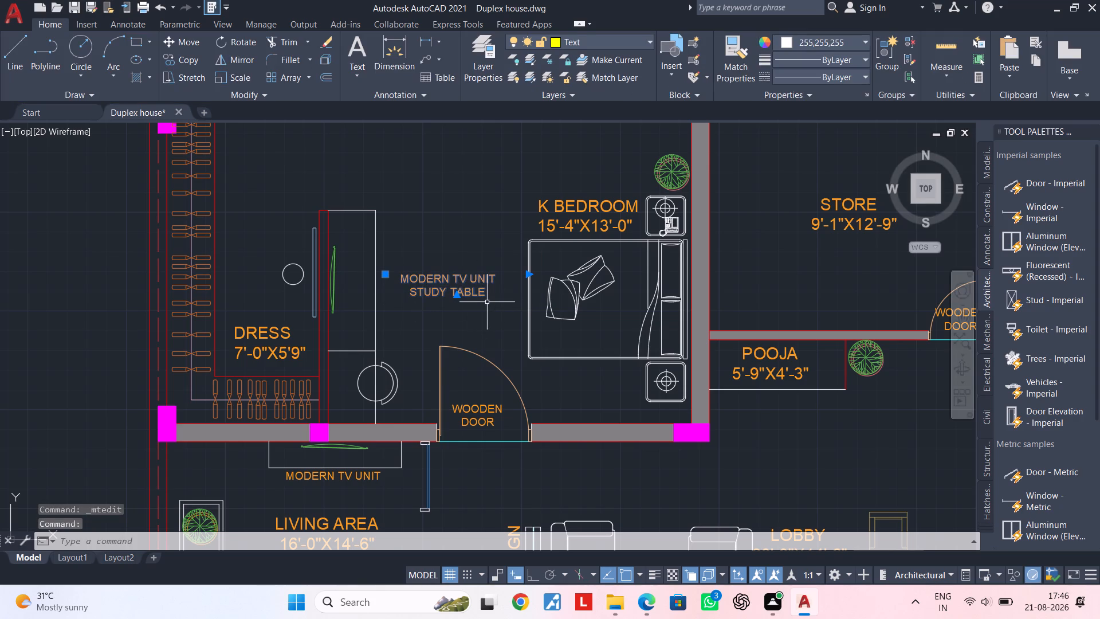
key("r")
type("O")
key("space")
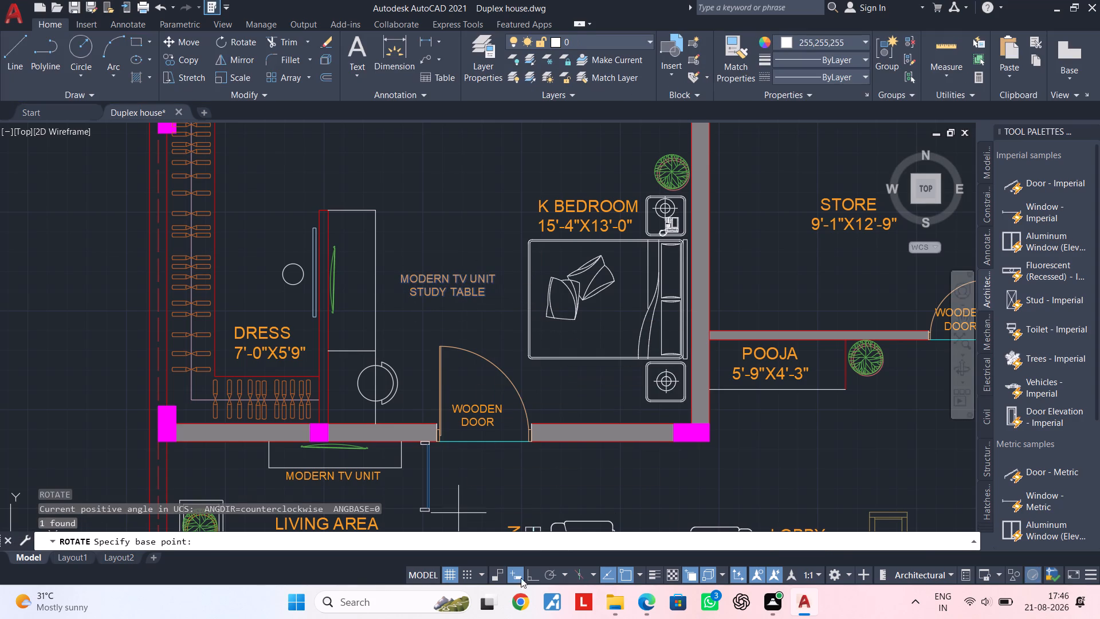
left_click(536, 579)
left_click(490, 322)
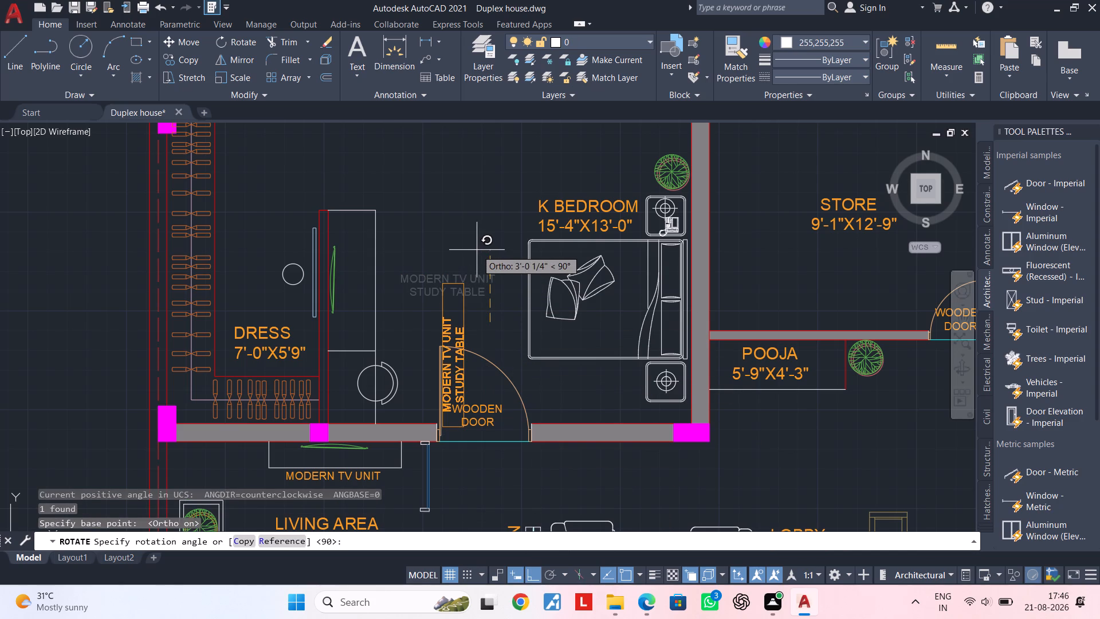
left_click(477, 250)
key("Escape")
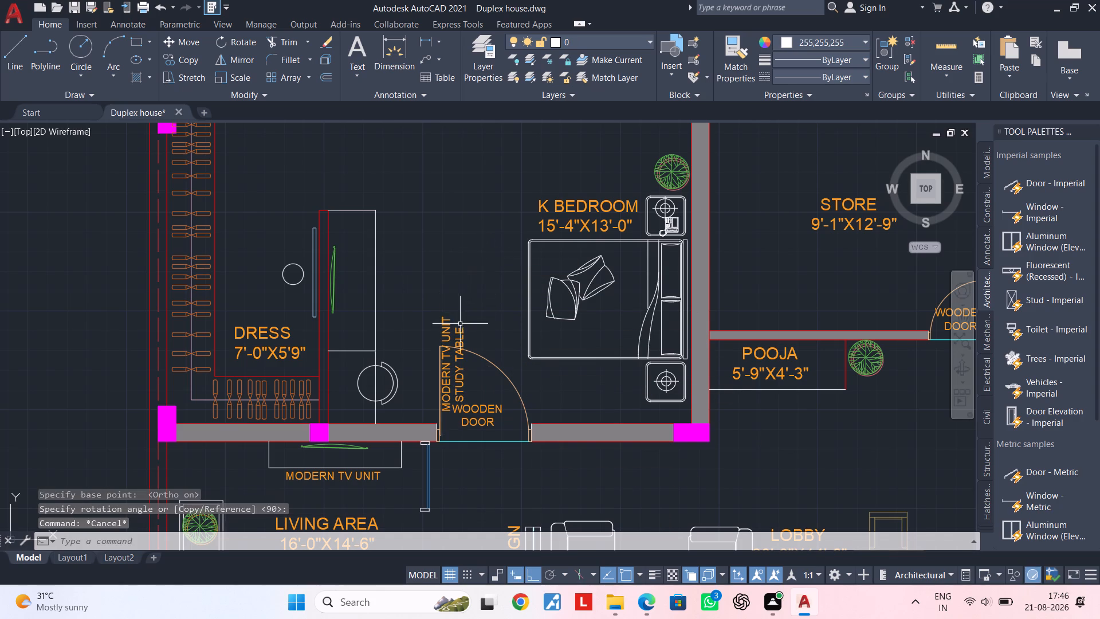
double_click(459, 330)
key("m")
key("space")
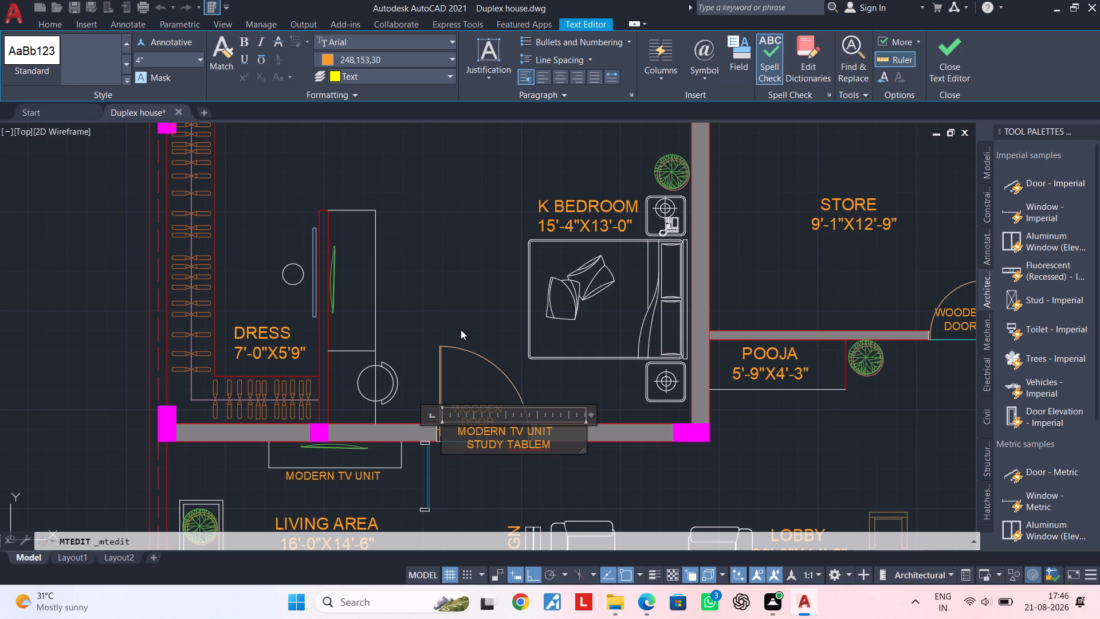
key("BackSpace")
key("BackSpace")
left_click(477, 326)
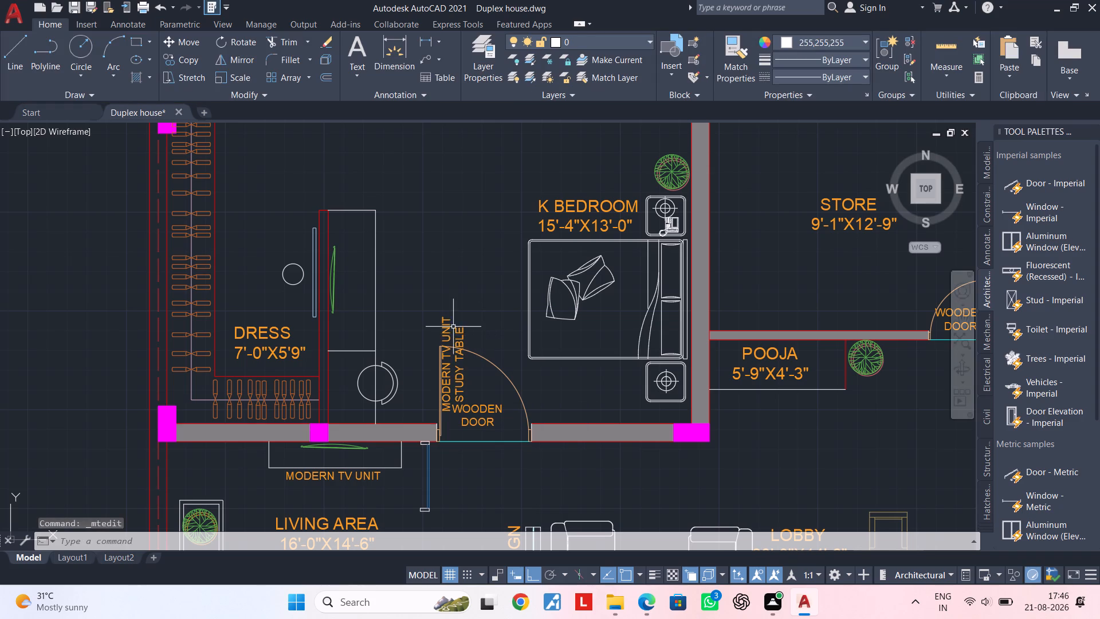
Move the vertical MODERN TV UNIT STUDY TABLE label inside the TV unit outline in the K BEDROOM, with Ortho off.
left_click(446, 326)
key("m")
key("space")
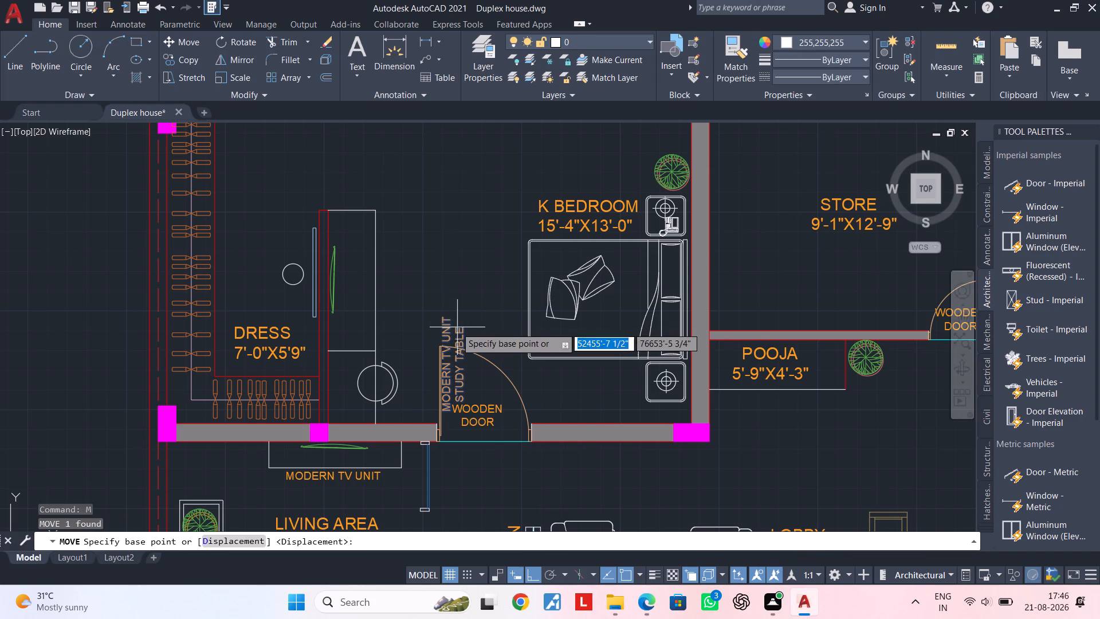
double_click(449, 327)
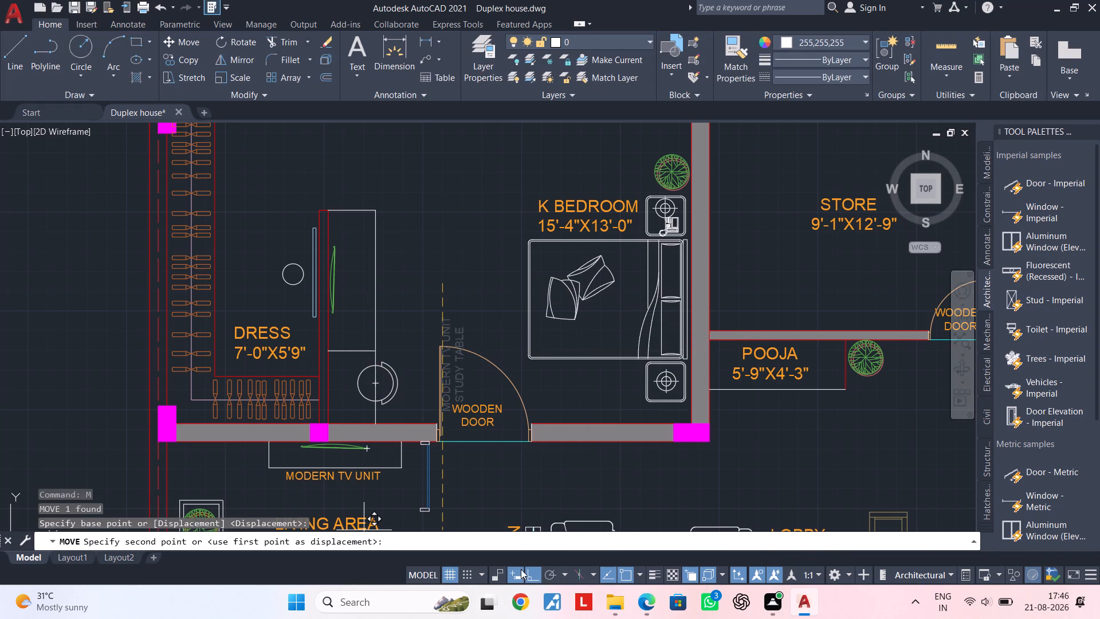
left_click(532, 571)
scroll(356, 259, "up", 2)
scroll(356, 257, "down", 2)
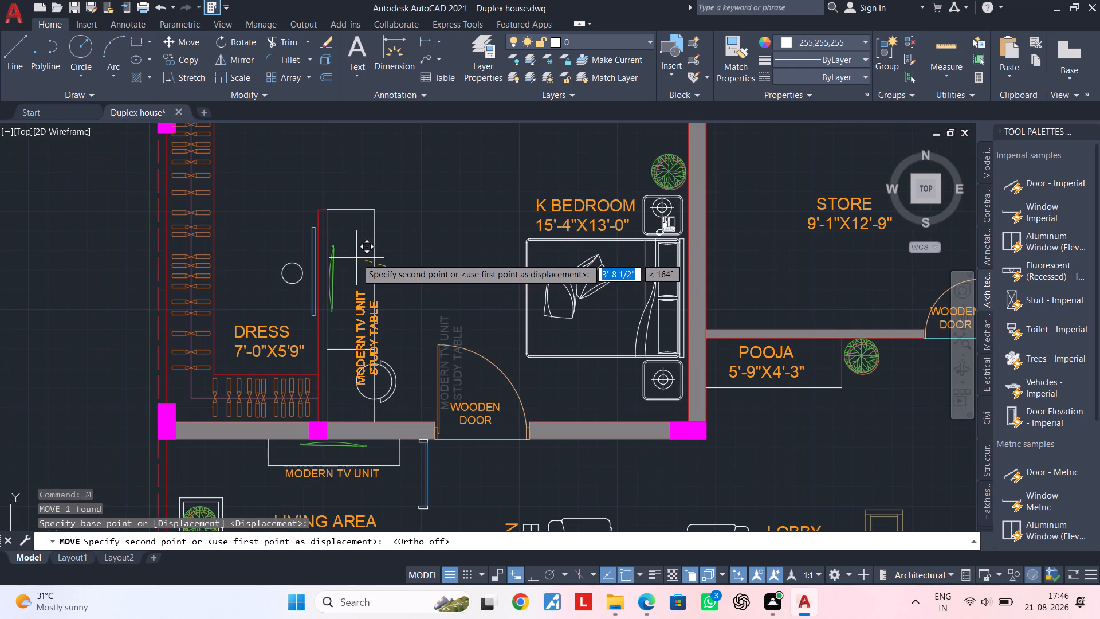
left_click(344, 207)
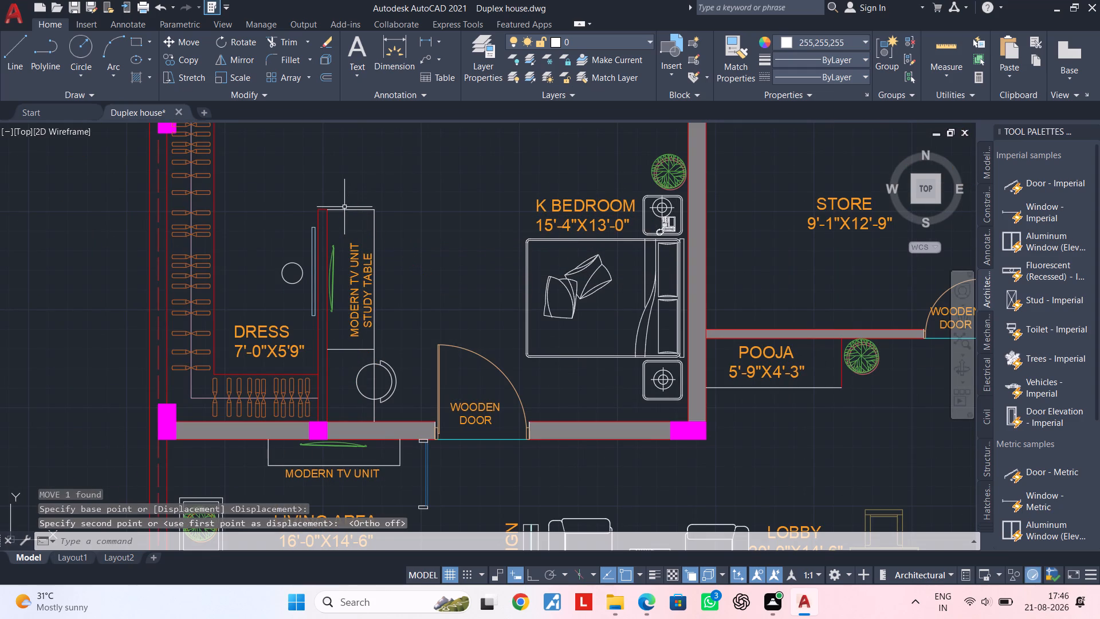
scroll(365, 313, "up", 1)
middle_click_drag(377, 313, 531, 305)
key("Escape")
key("Escape")
key("Escape")
key("Escape")
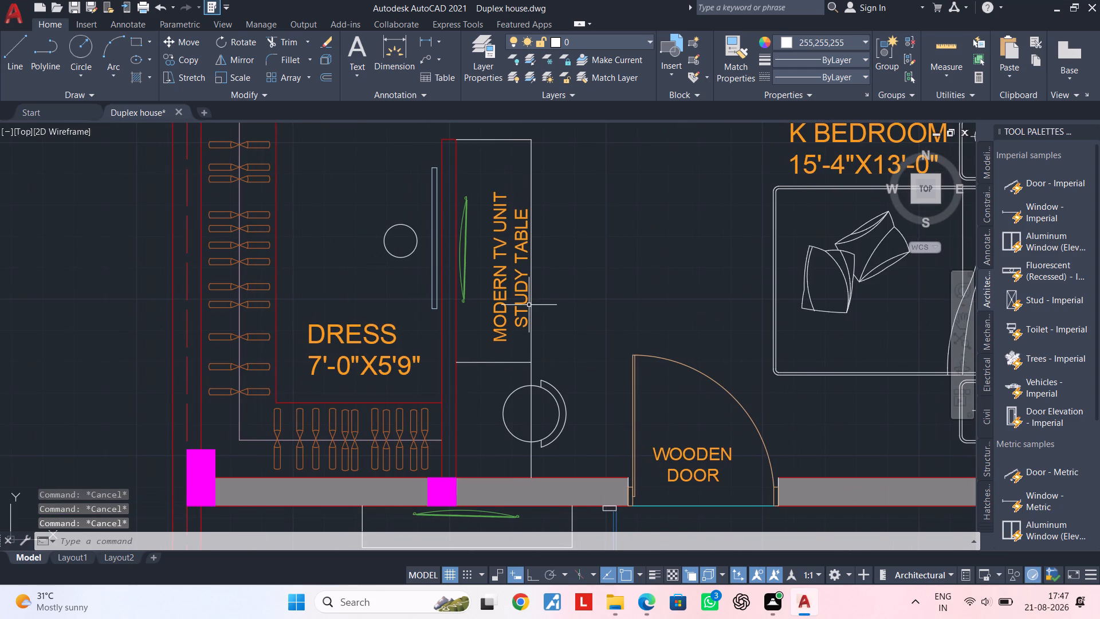
key("Escape")
key("Escape")
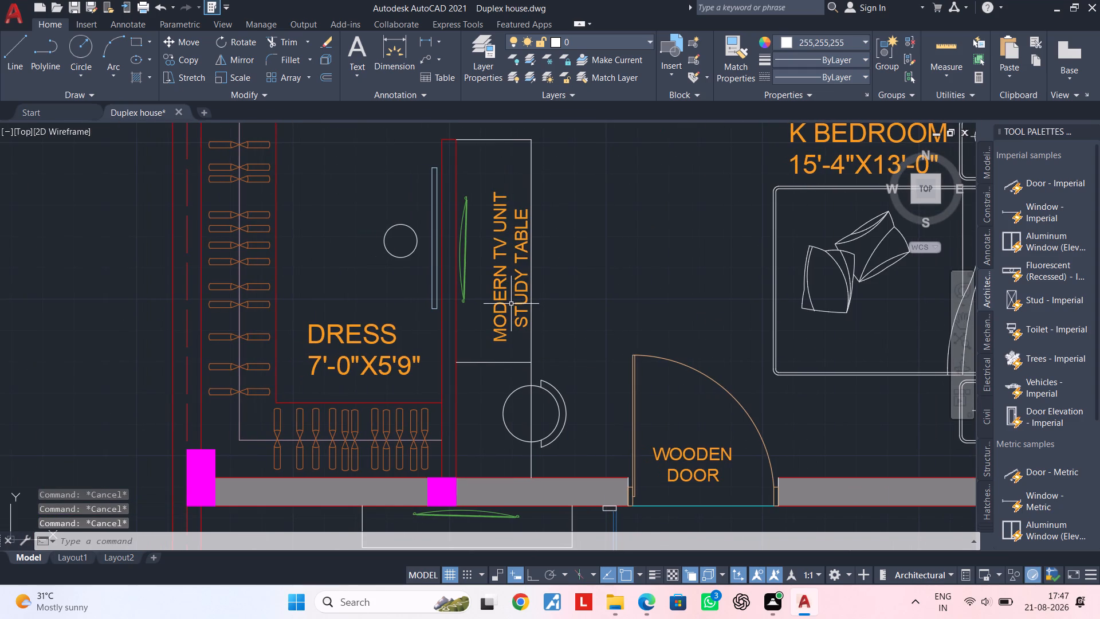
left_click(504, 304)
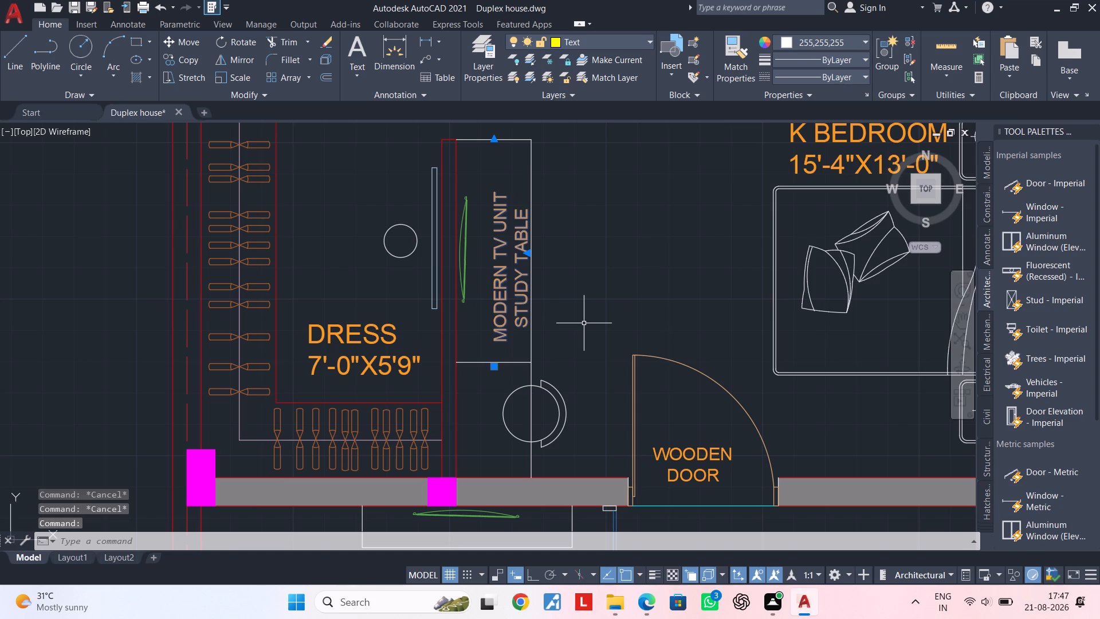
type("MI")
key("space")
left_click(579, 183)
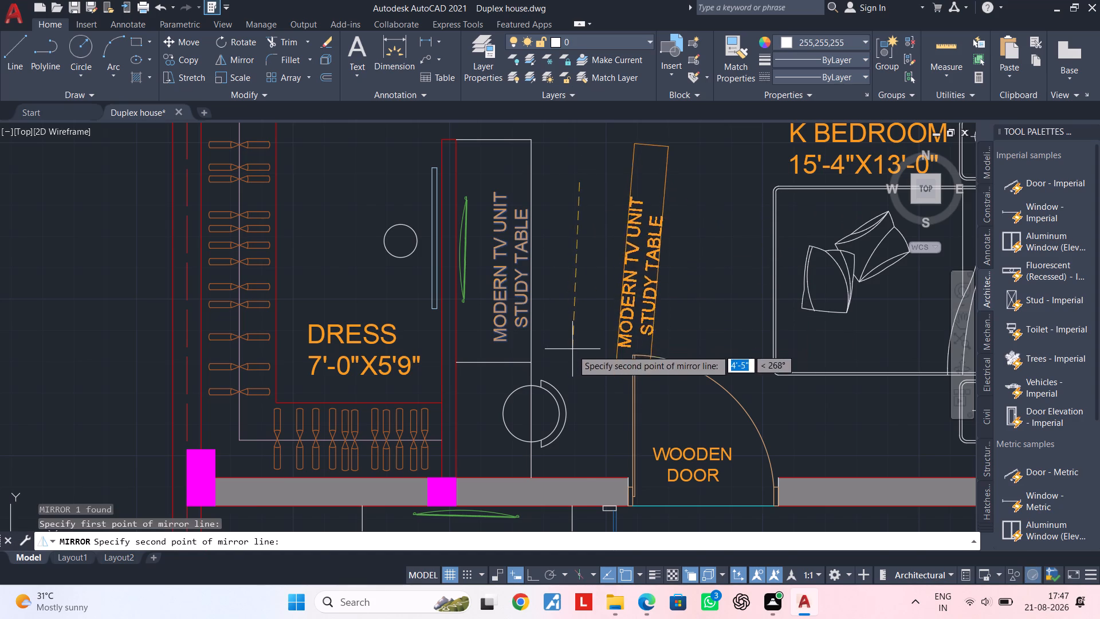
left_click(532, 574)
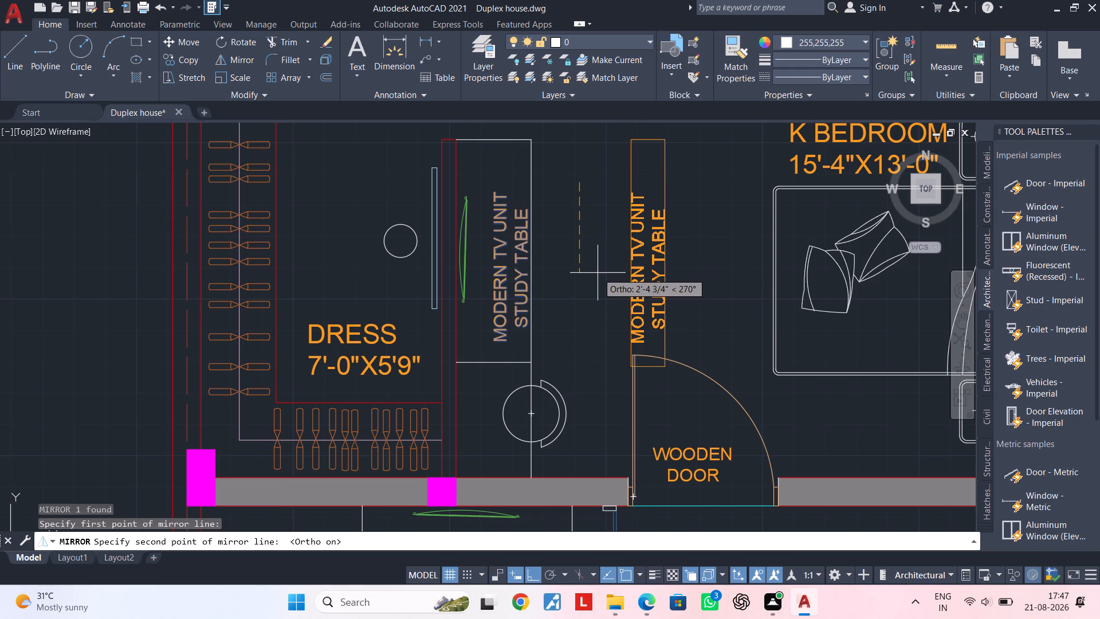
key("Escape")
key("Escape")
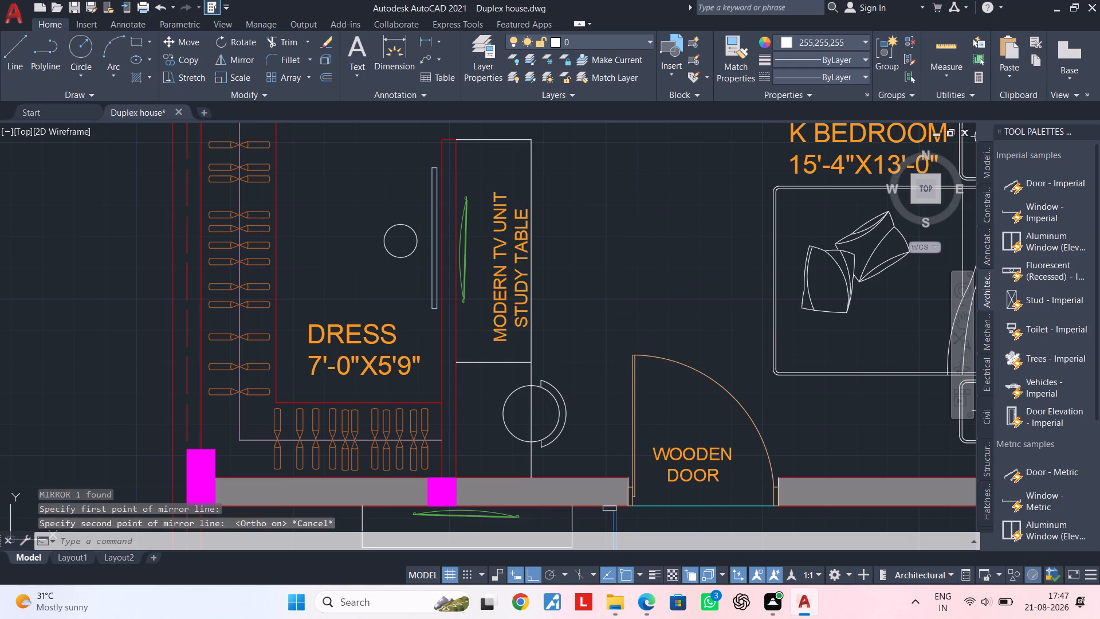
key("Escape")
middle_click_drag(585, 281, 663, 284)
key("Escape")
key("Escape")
Copy the vertical MODERN TV UNIT STUDY TABLE label horizontally into the DRESS room, beside the round stool.
left_click(576, 292)
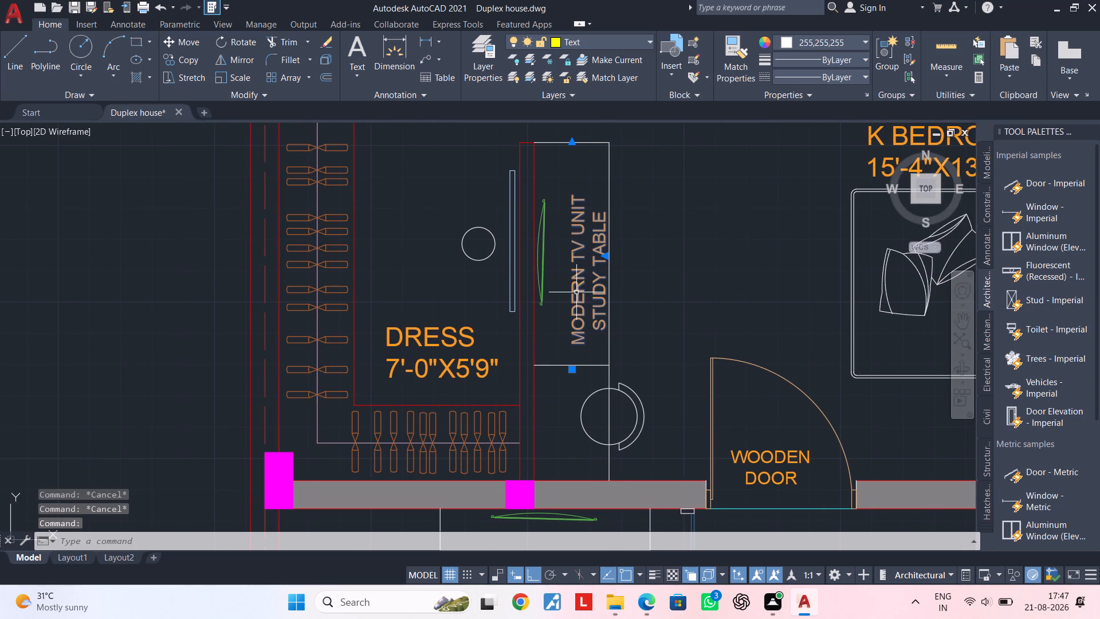
type("CO")
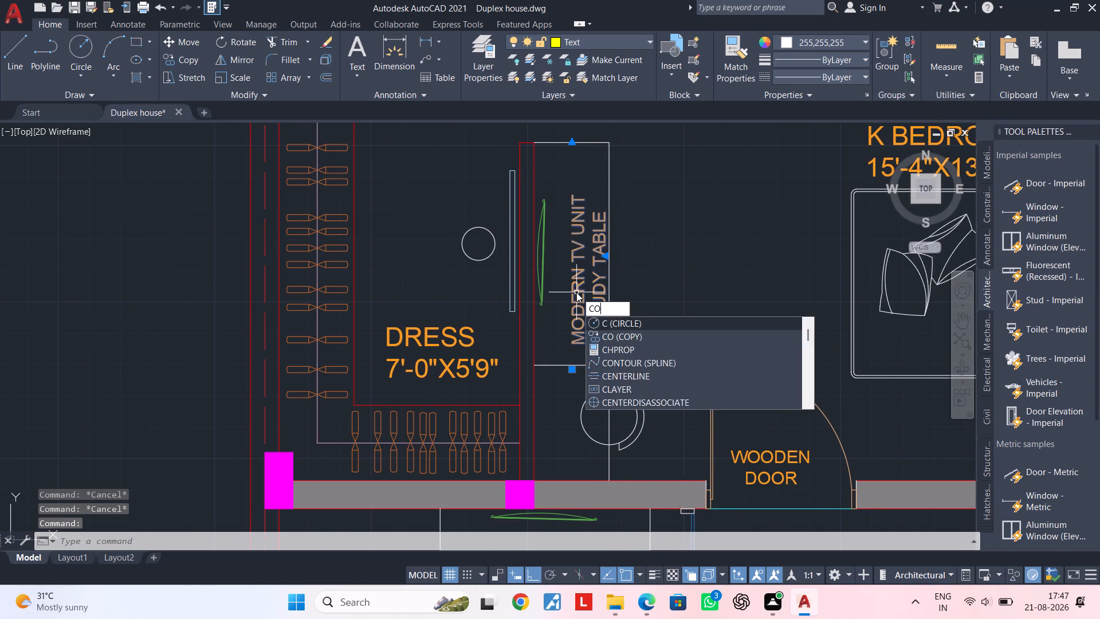
key("space")
left_click(571, 295)
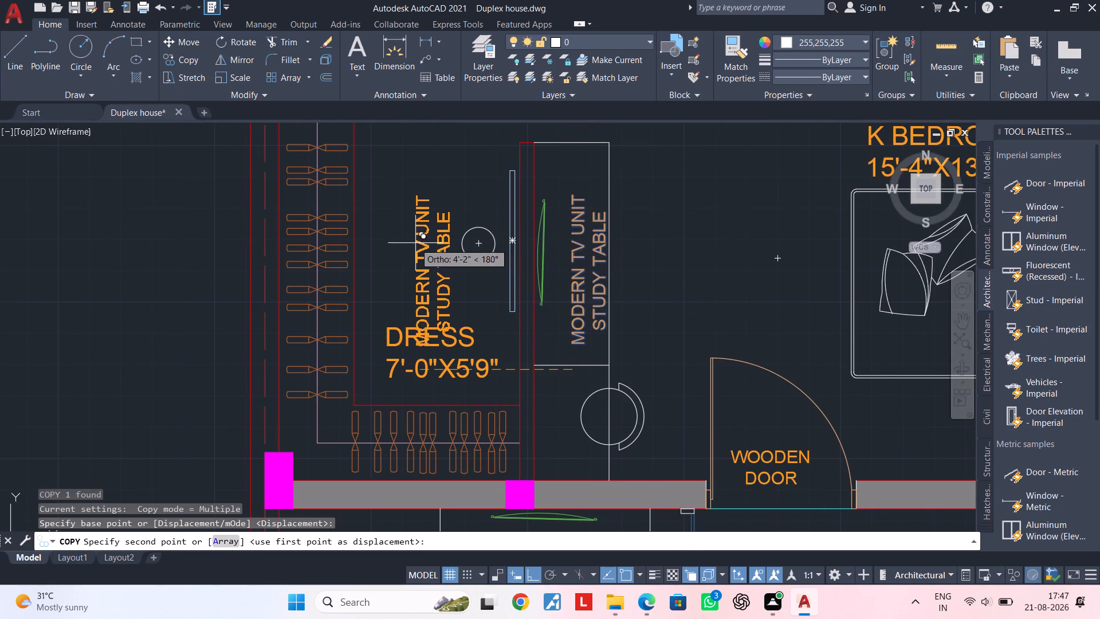
left_click(408, 213)
key("Escape")
key("Escape")
key("Escape")
key("Escape")
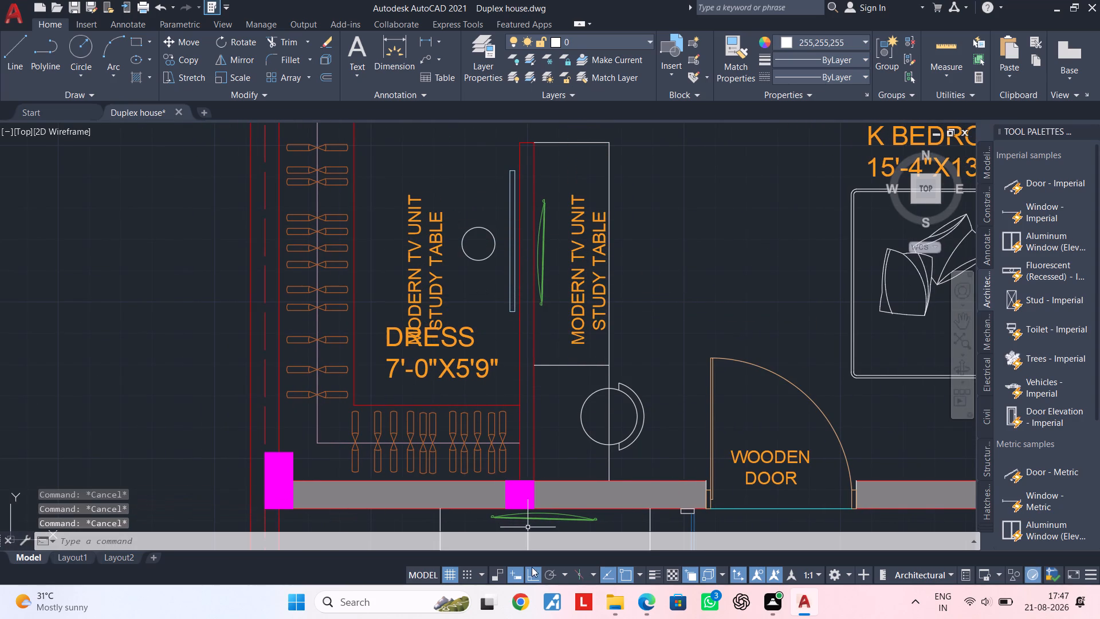
Move the copied label up about 2'-5" in the DRESS room with Ortho off, clear of the room name.
left_click(531, 581)
left_click(412, 246)
key("m")
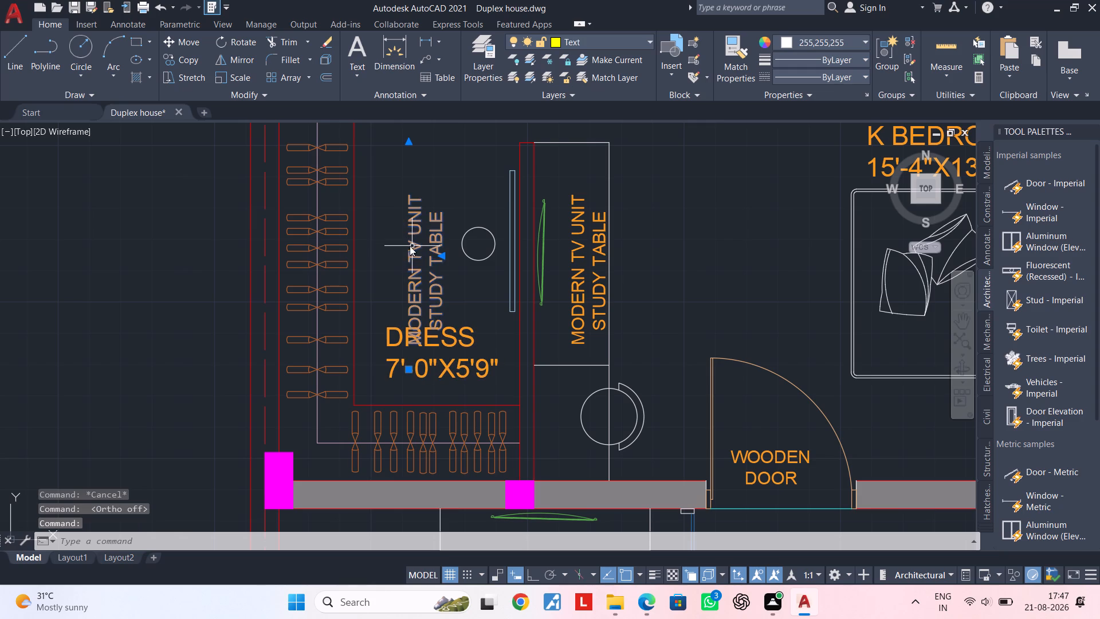
key("space")
left_click(410, 246)
middle_click_drag(412, 193, 382, 329)
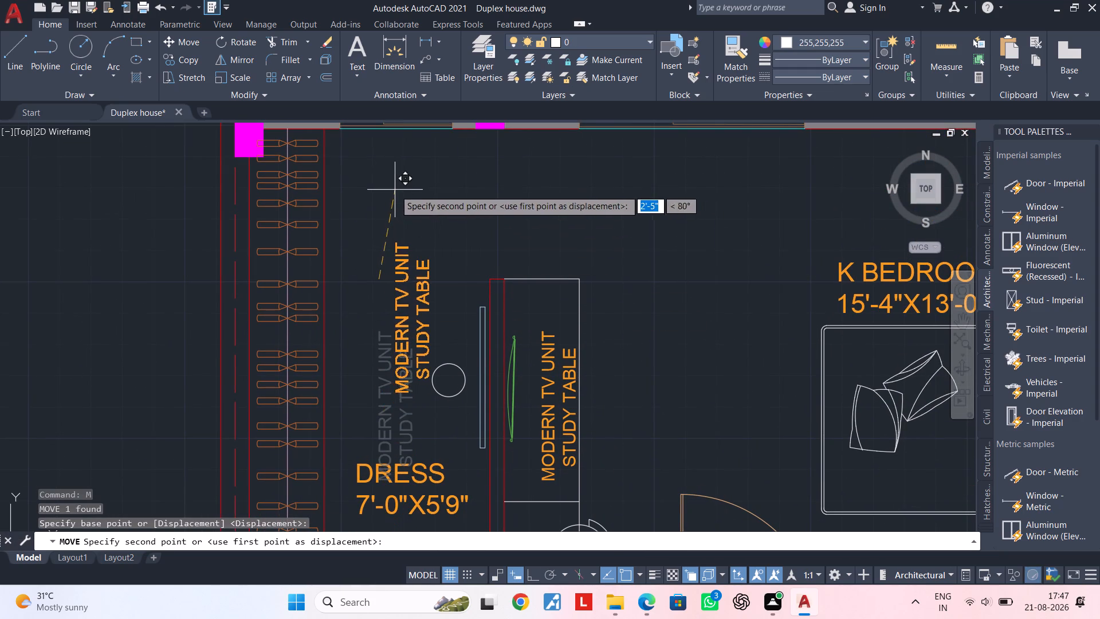
left_click(395, 190)
key("Escape")
key("Escape")
Replace the copied label's text in the DRESS room with the single line MIRROR / DRESSING.
double_click(403, 307)
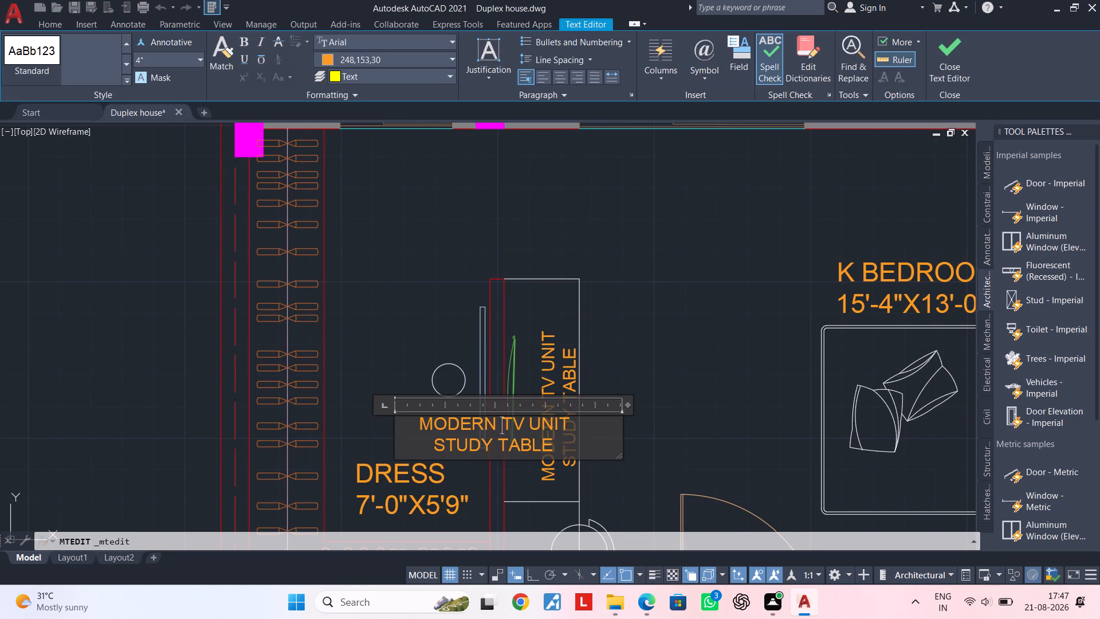
double_click(569, 443)
key("BackSpace")
key("BackSpace")
key("BackSpace")
key("BackSpace")
key("BackSpace")
key("BackSpace")
key("BackSpace")
key("BackSpace")
key("BackSpace")
key("BackSpace")
key("BackSpace")
key("BackSpace")
key("BackSpace")
key("BackSpace")
key("BackSpace")
key("BackSpace")
key("BackSpace")
key("BackSpace")
key("BackSpace")
key("BackSpace")
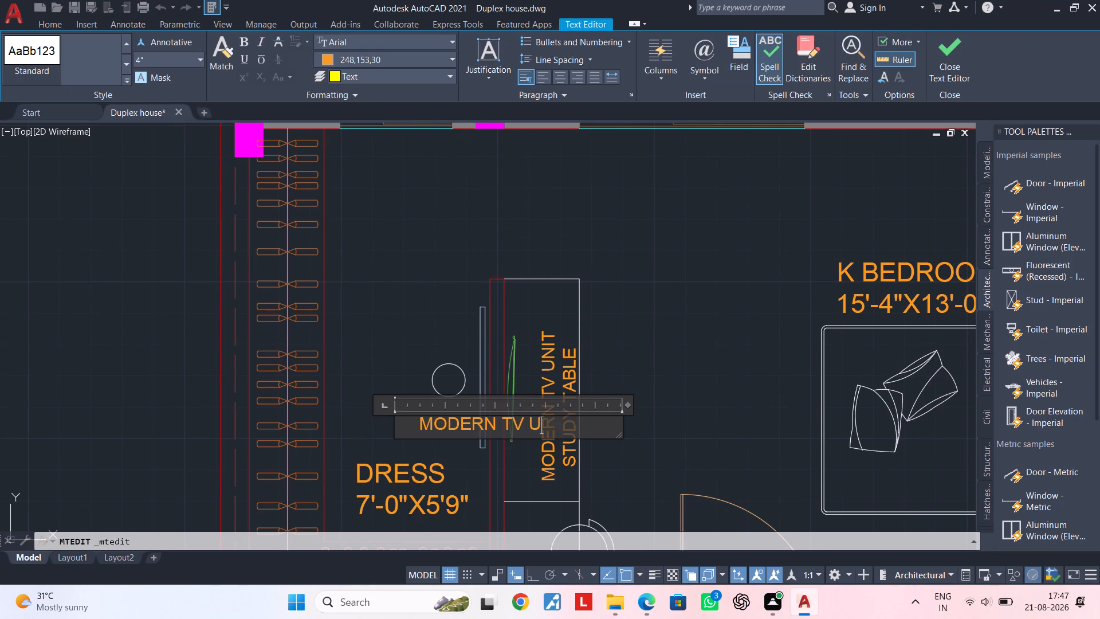
key("BackSpace")
key("BackSpace")
key("BackSpace")
key("BackSpace")
key("BackSpace")
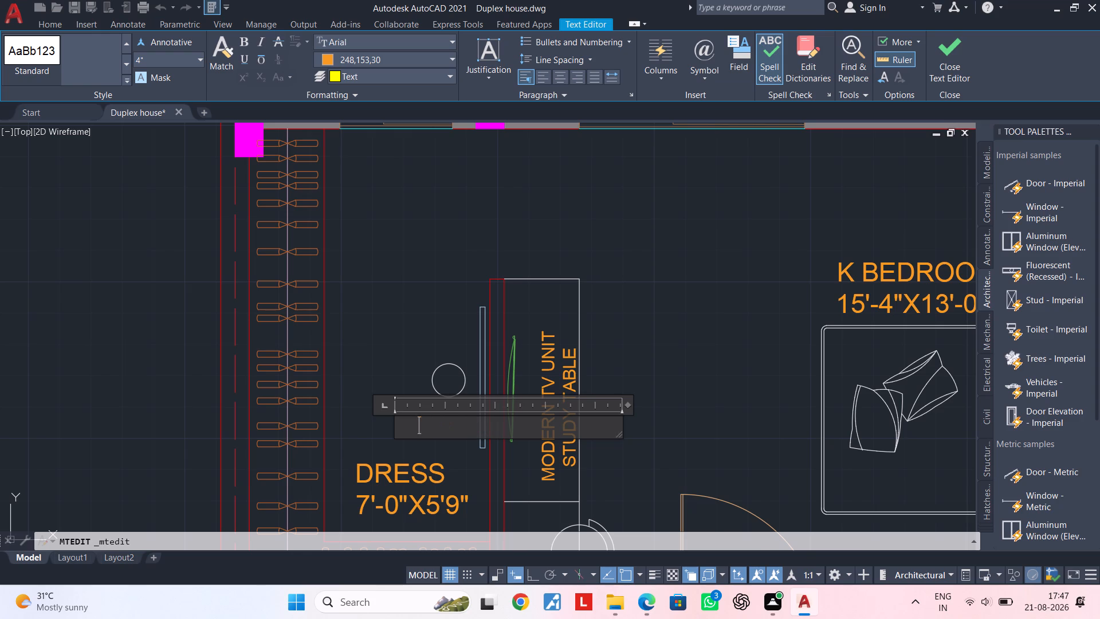
key("BackSpace")
type("IRR")
key("BackSpace")
key("BackSpace")
key("BackSpace")
type("MIRR")
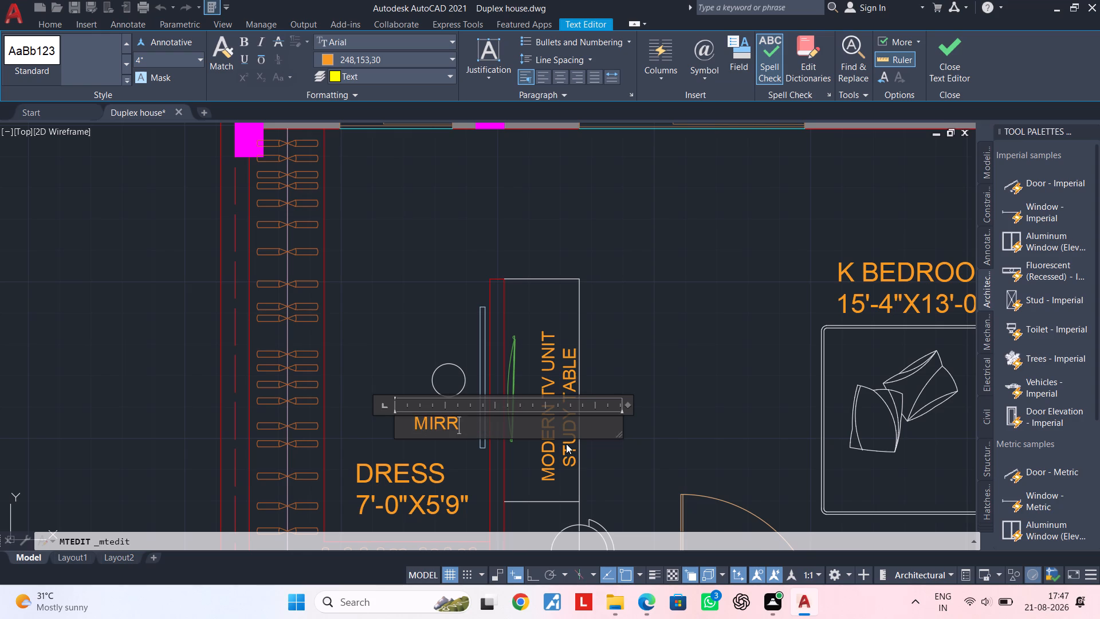
type("OR")
key("space")
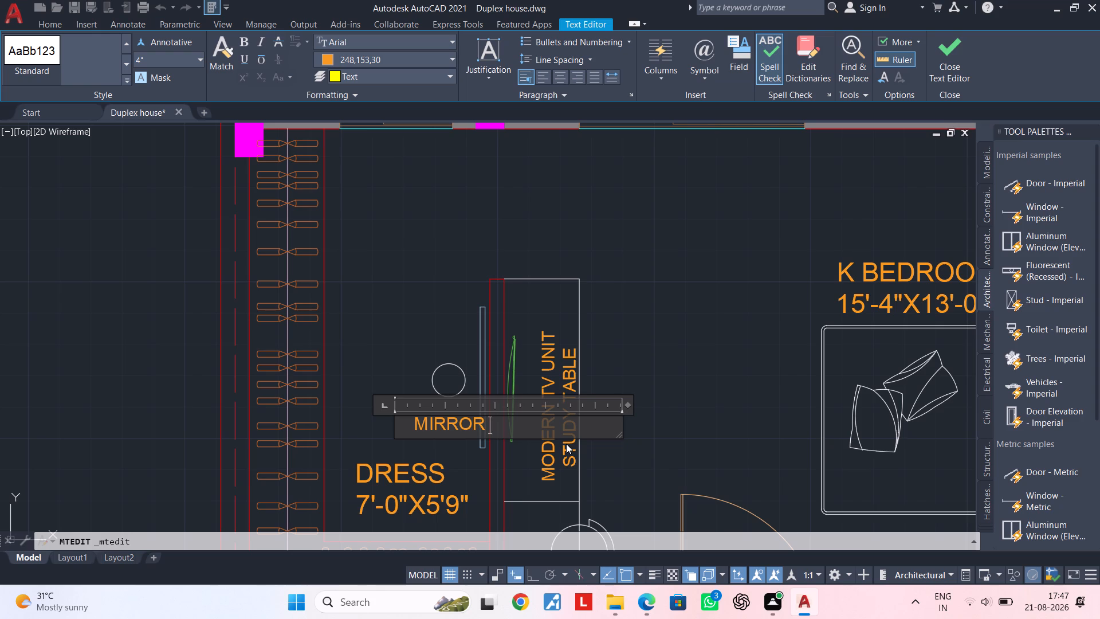
type("/")
key("space")
type("DRE")
type("SSI")
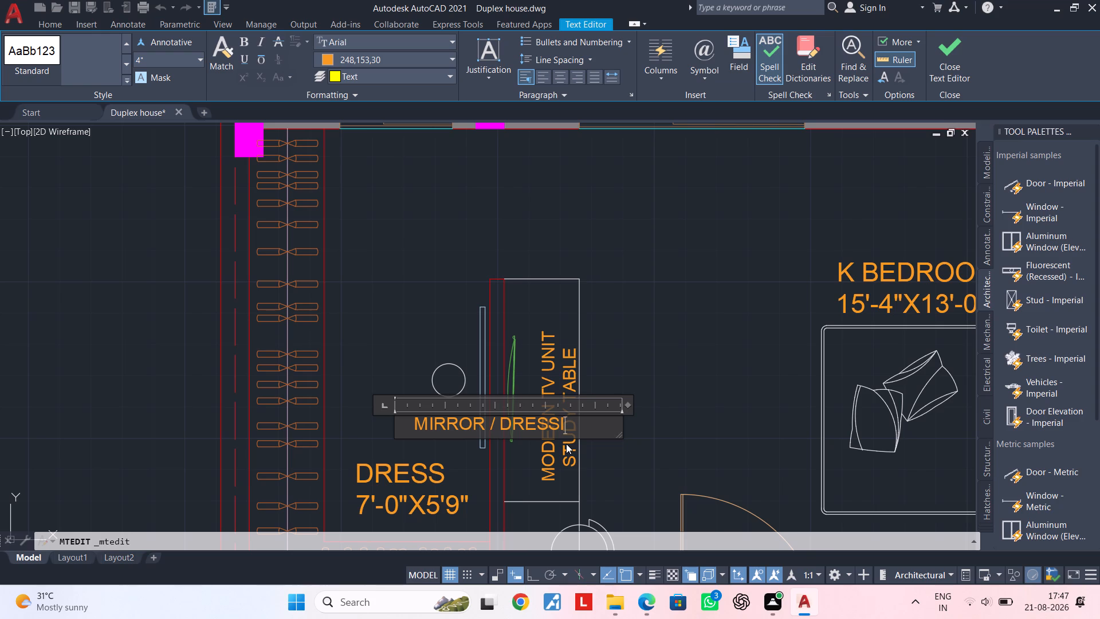
type("NG")
left_click(646, 430)
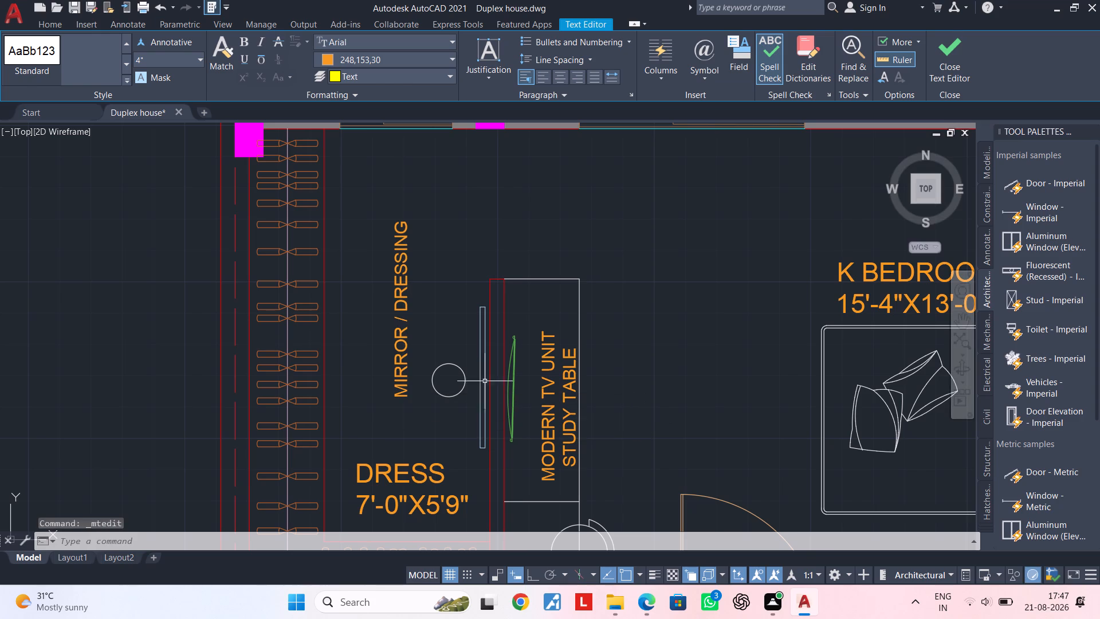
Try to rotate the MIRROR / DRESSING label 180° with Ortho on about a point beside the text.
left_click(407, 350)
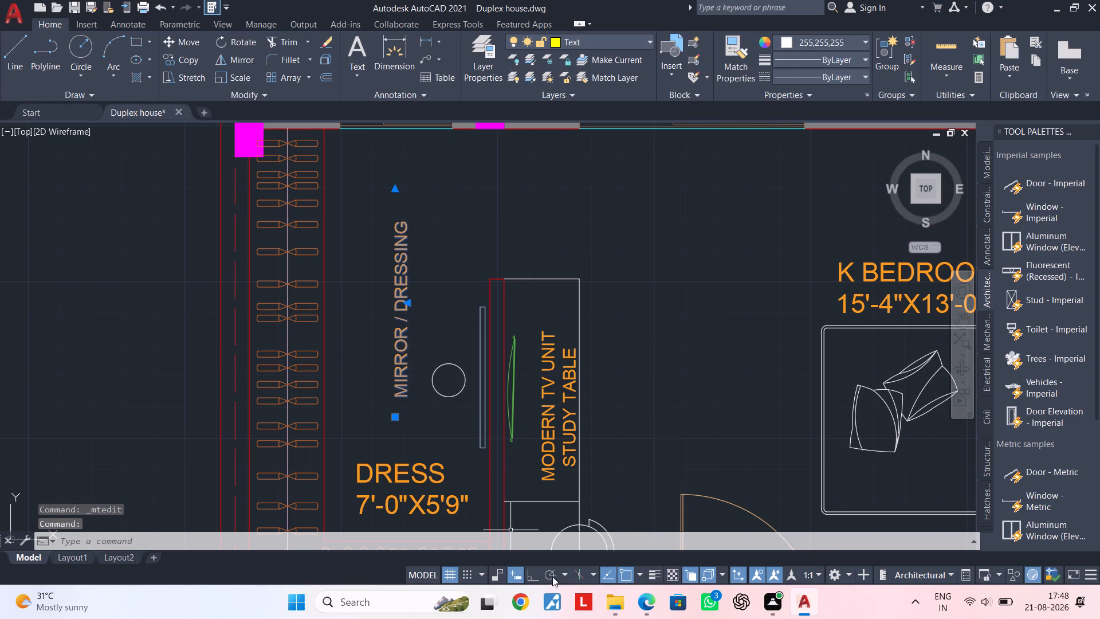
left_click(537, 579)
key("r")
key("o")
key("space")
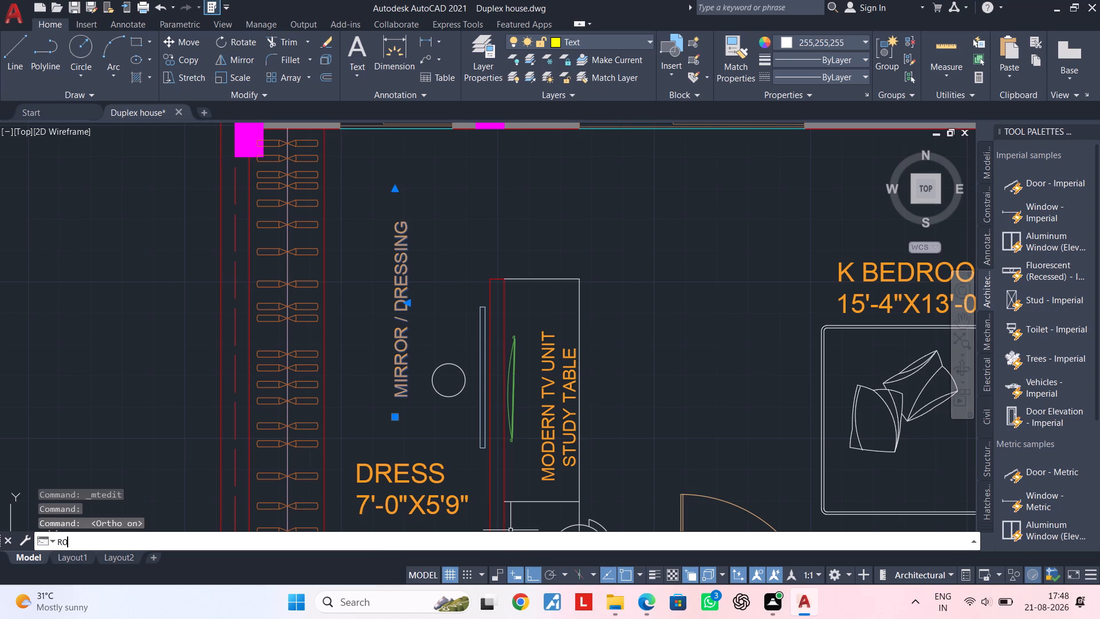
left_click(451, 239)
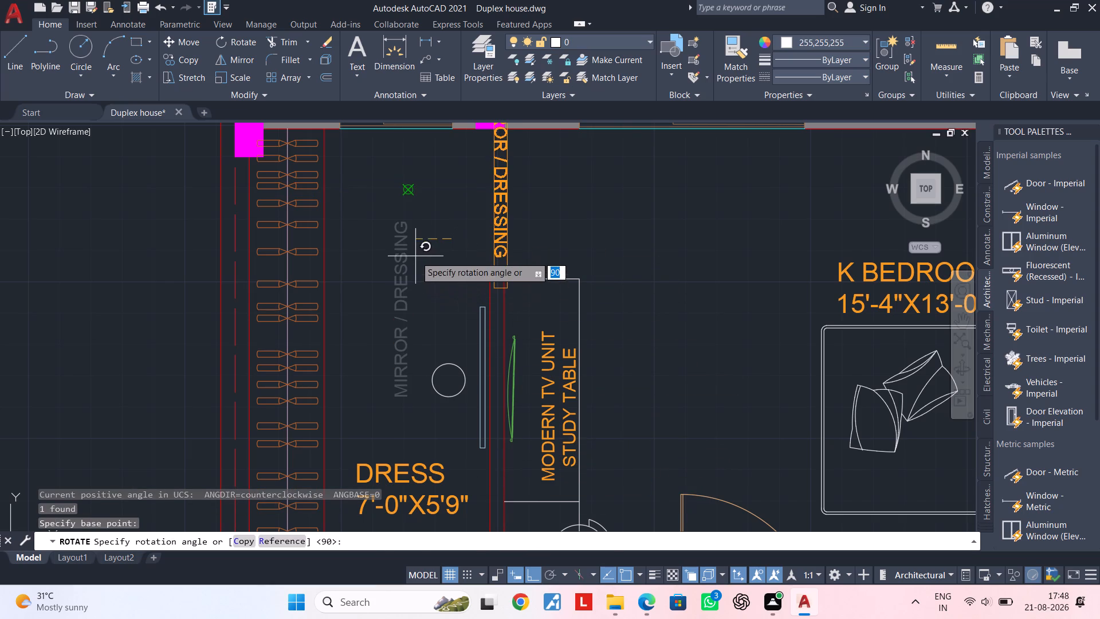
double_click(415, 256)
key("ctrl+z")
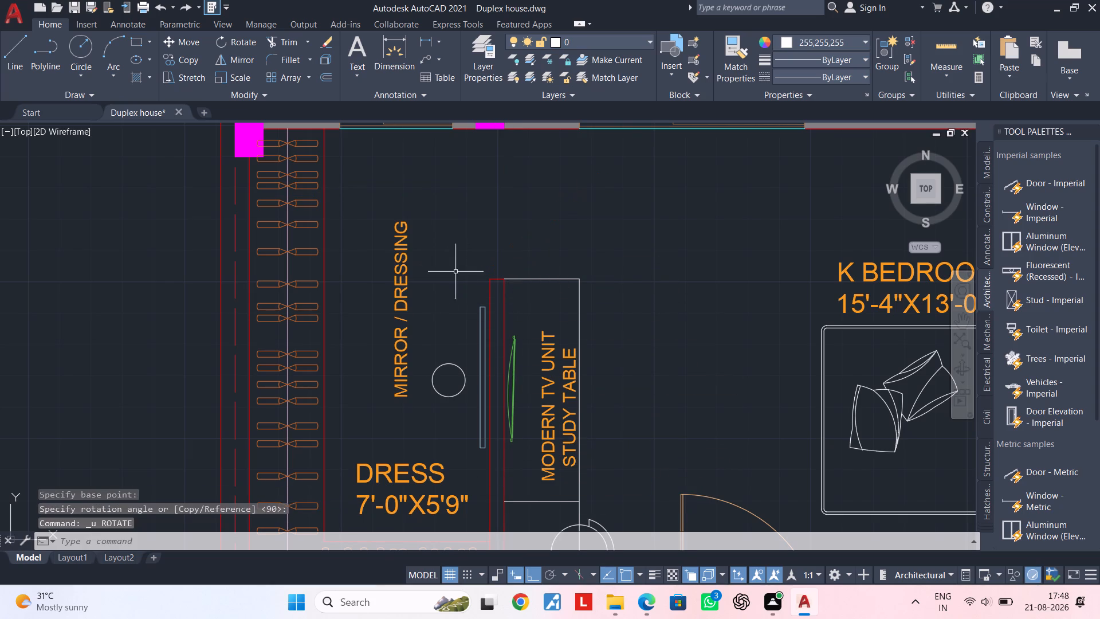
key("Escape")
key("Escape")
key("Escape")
Rotate the MIRROR / DRESSING label 180° about a point just beside it so it reads from top to bottom.
left_click(398, 273)
key("r")
key("o")
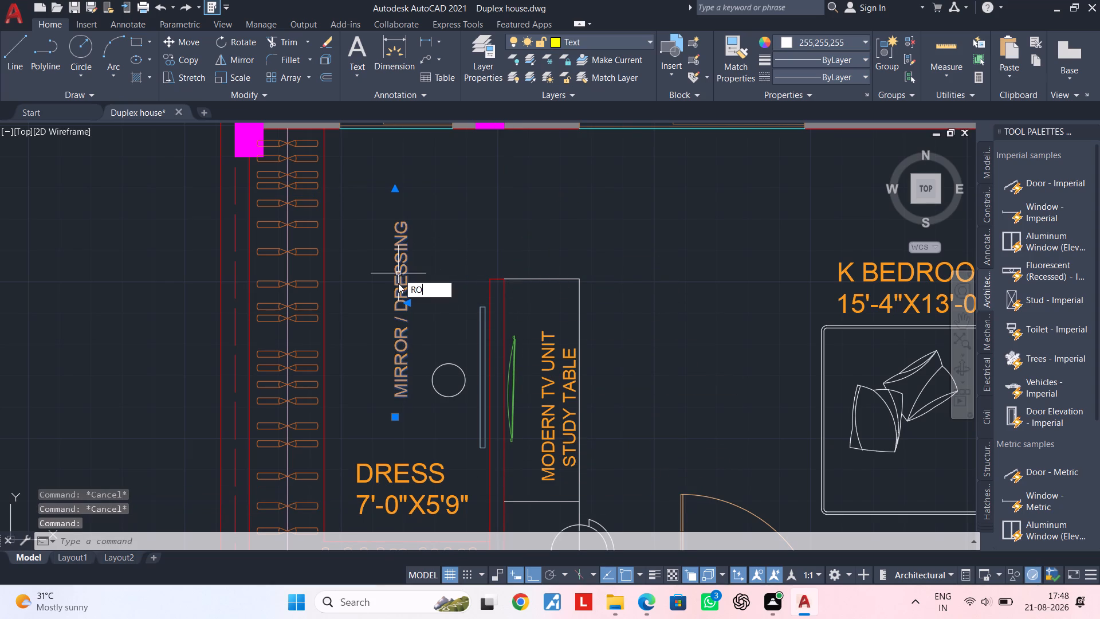
key("space")
left_click(429, 266)
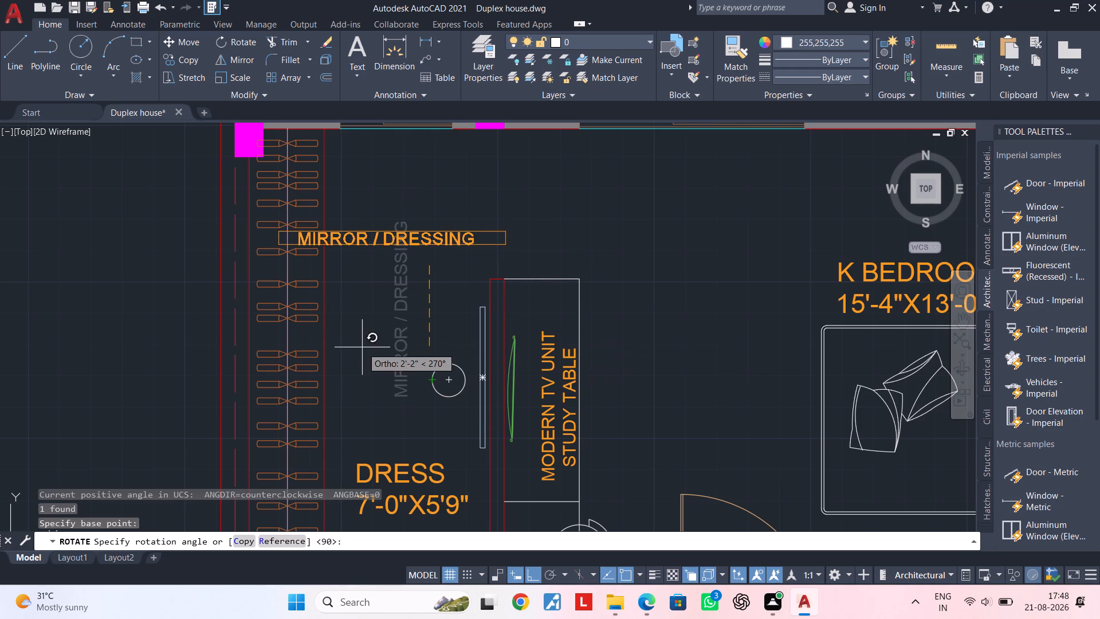
left_click(364, 324)
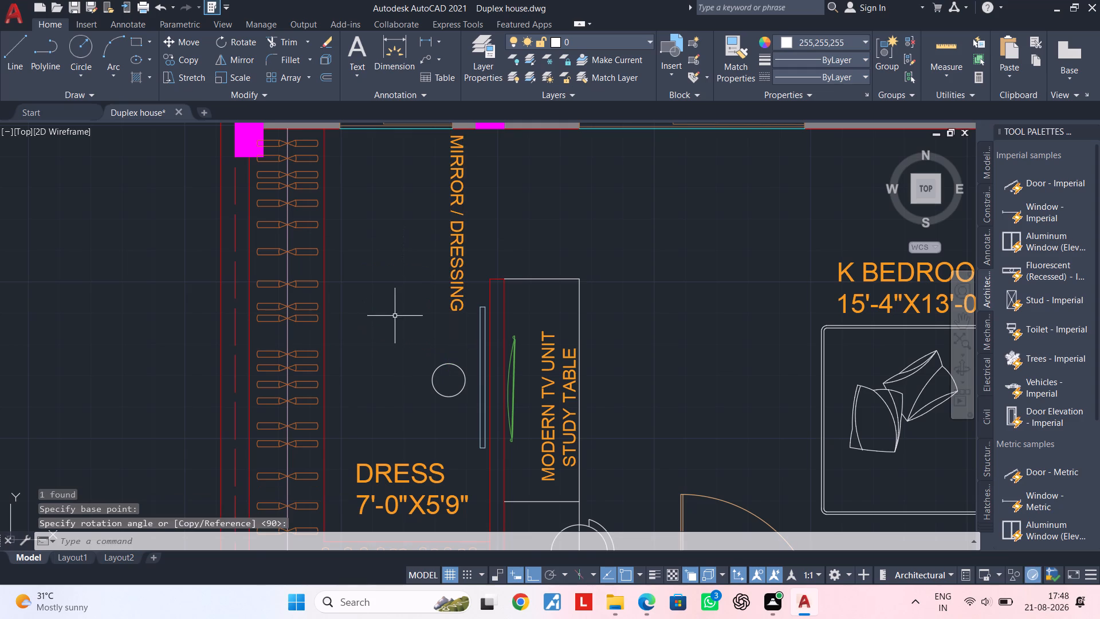
Move the MIRROR / DRESSING label down about 4'-6" with Ortho off, alongside the mirror in the DRESS room.
middle_click_drag(395, 316, 375, 387)
key("Escape")
left_click(441, 326)
key("m")
key("space")
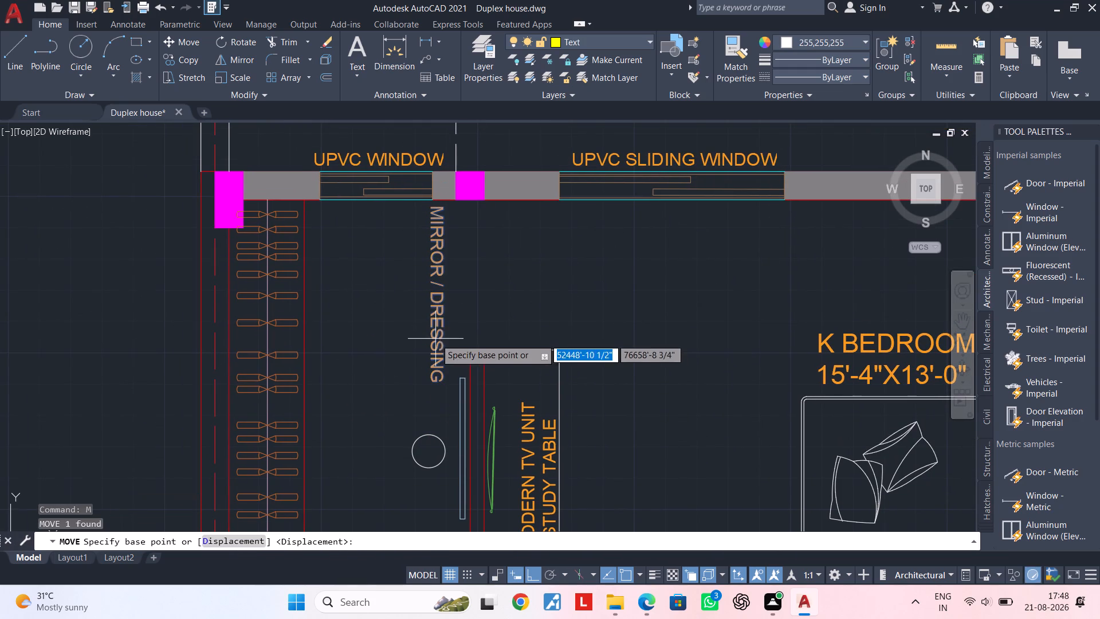
left_click_drag(437, 314, 437, 326)
middle_click_drag(438, 444, 510, 284)
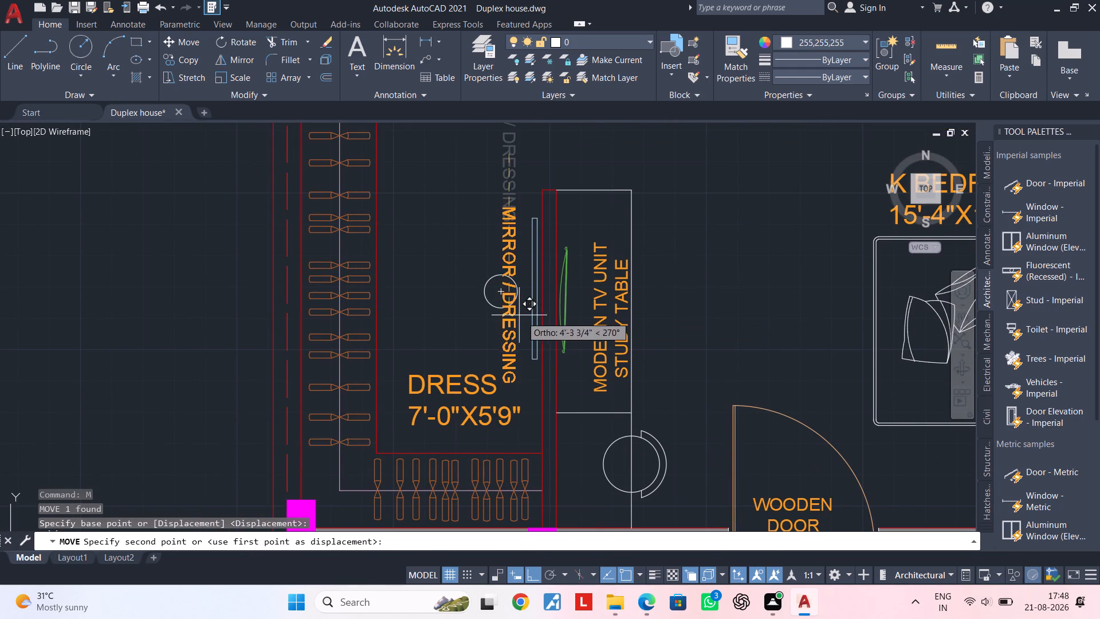
left_click(528, 571)
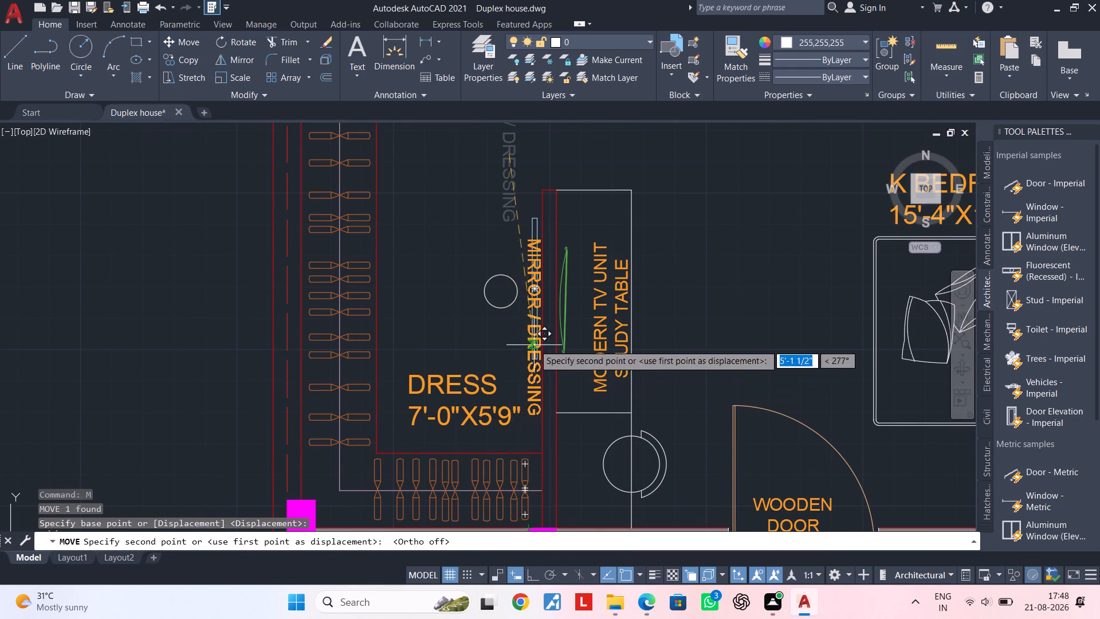
scroll(531, 331, "up", 2)
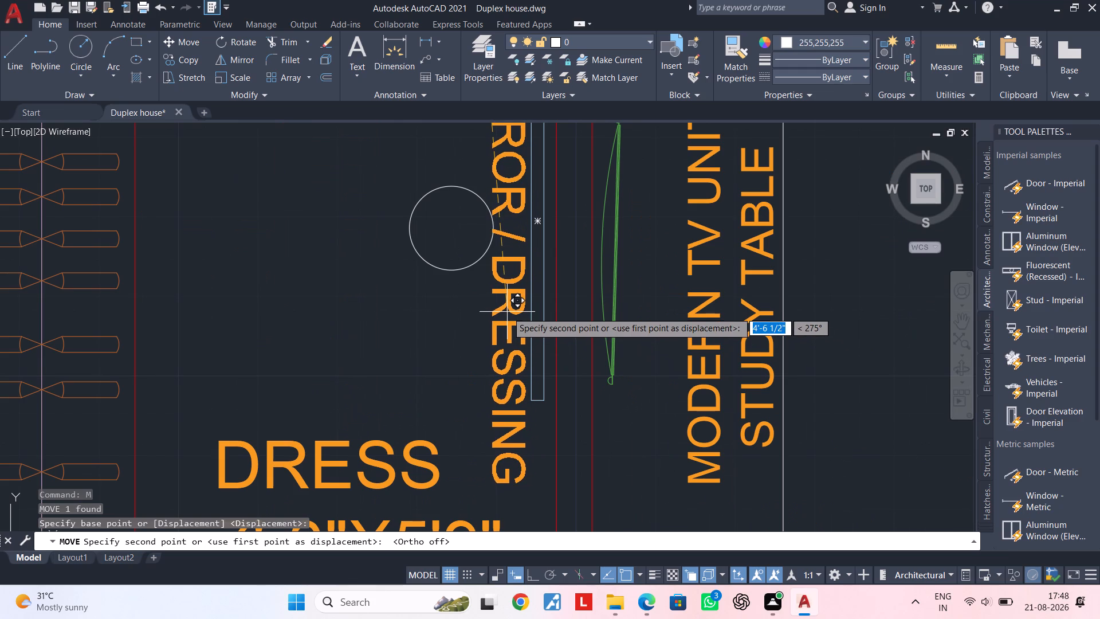
left_click(507, 311)
scroll(507, 320, "down", 2)
middle_click_drag(516, 351, 494, 331)
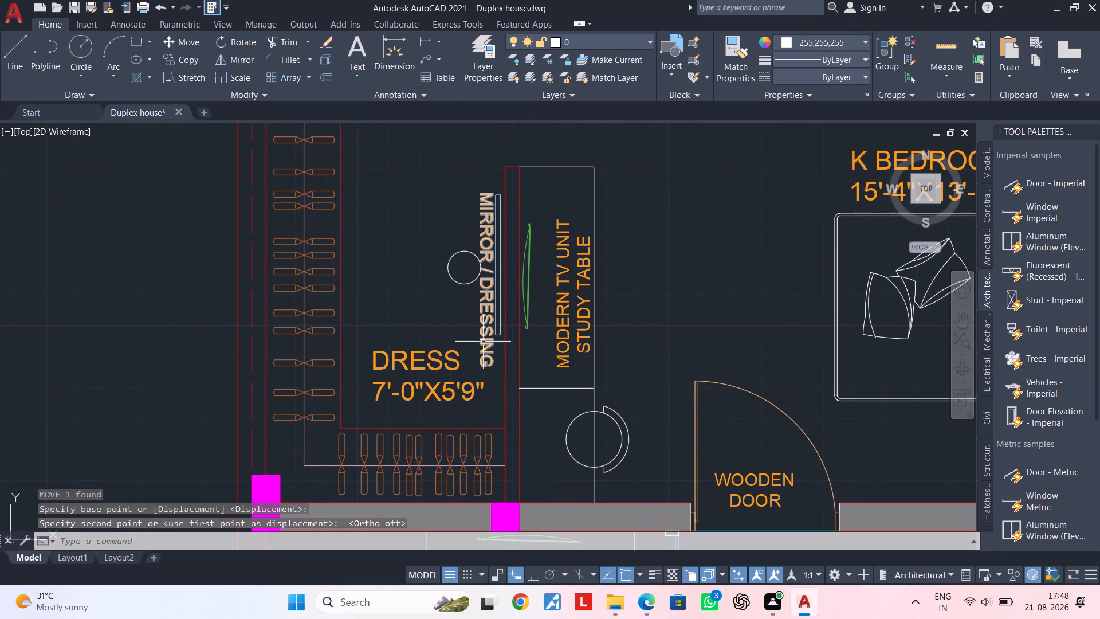
Nudge the MIRROR / DRESSING label slightly upward along the mirror, so its lower end lines up with the mirror's end.
left_click(485, 344)
type("M")
key("space")
left_click(485, 344)
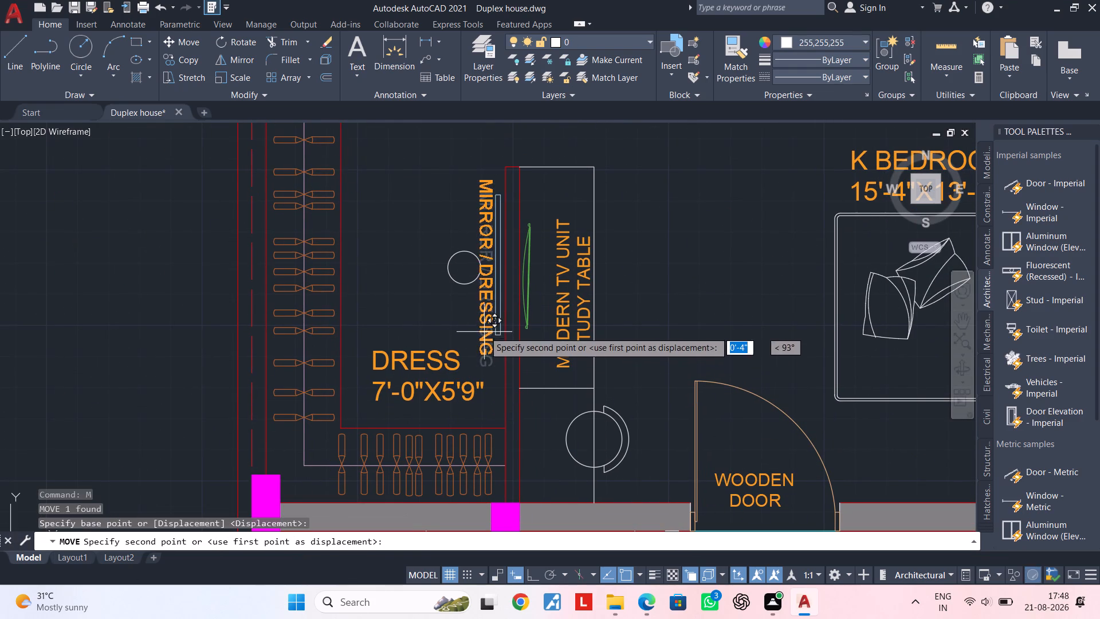
left_click(485, 312)
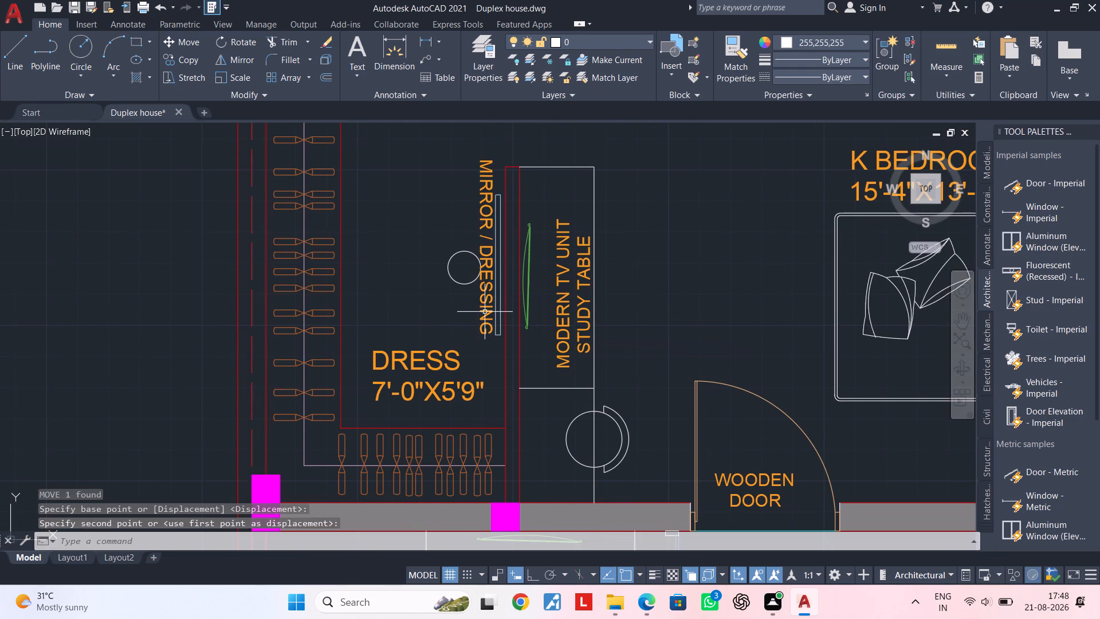
key("Escape")
key("Escape")
key("Escape")
key("Escape")
key("Escape")
Look over the plan from the K BEDROOM through the kitchen, lobby and toilet to the main entry for openings still lacking labels.
scroll(498, 358, "down", 1)
middle_click_drag(498, 358, 425, 356)
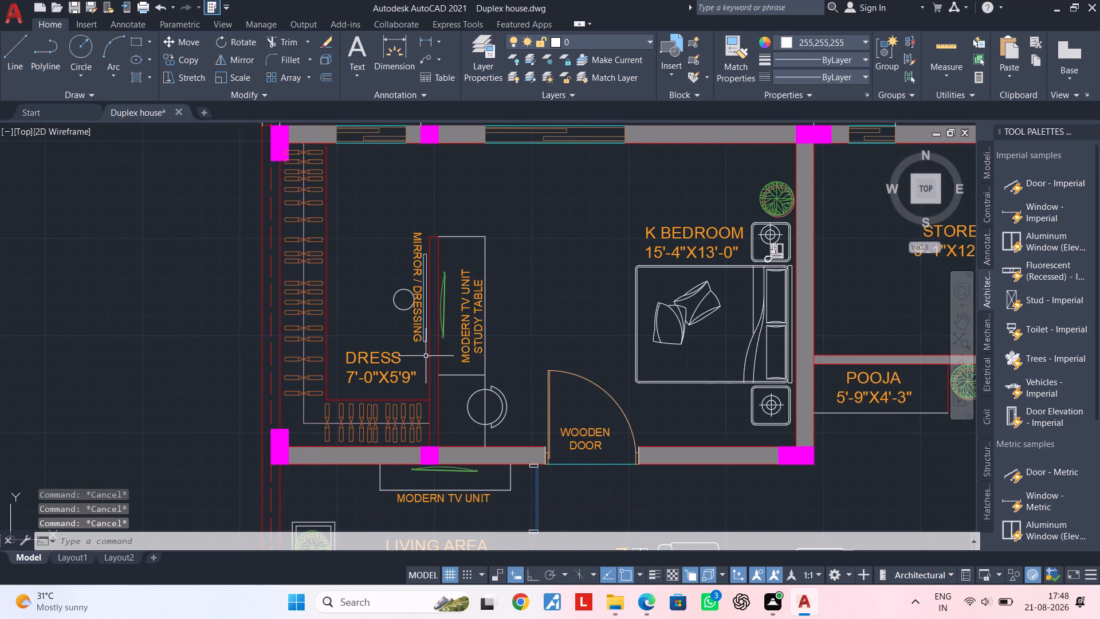
middle_click_drag(531, 380, 392, 344)
scroll(622, 398, "down", 1)
middle_click_drag(626, 399, 383, 345)
middle_click_drag(676, 391, 607, 371)
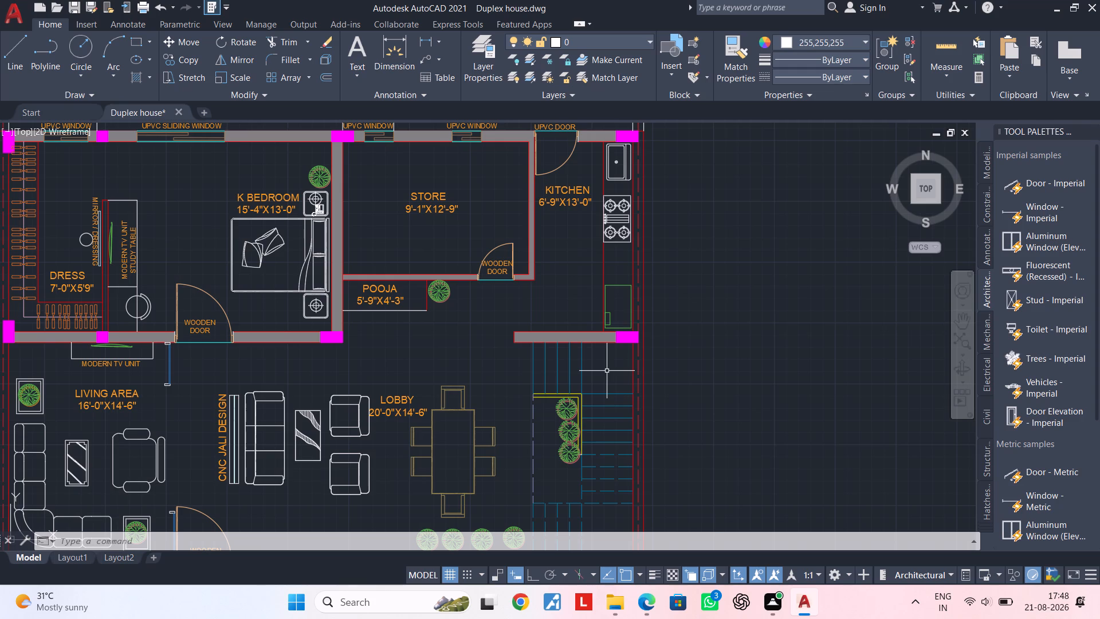
middle_click_drag(634, 414, 700, 303)
middle_click_drag(596, 357, 732, 244)
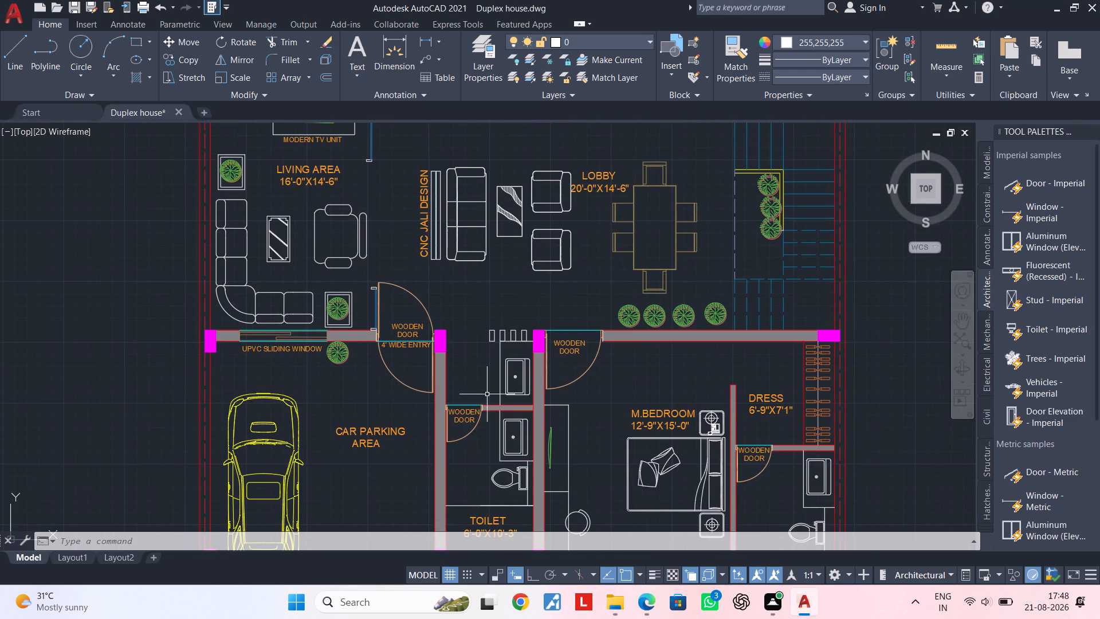
scroll(467, 415, "up", 1)
middle_click_drag(471, 407, 504, 267)
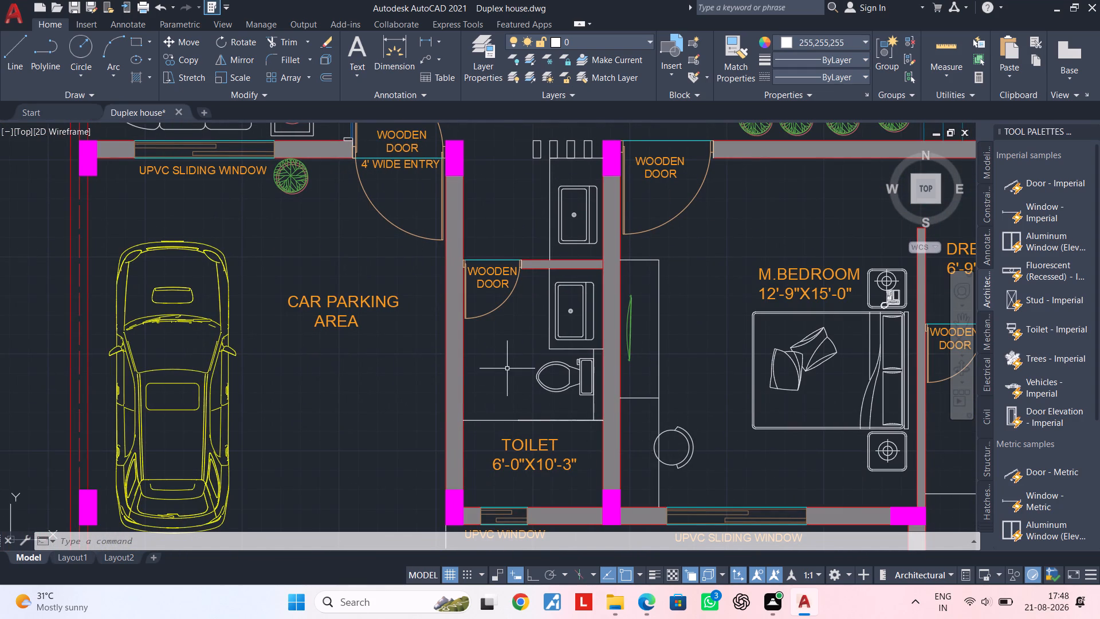
middle_click_drag(507, 359, 510, 366)
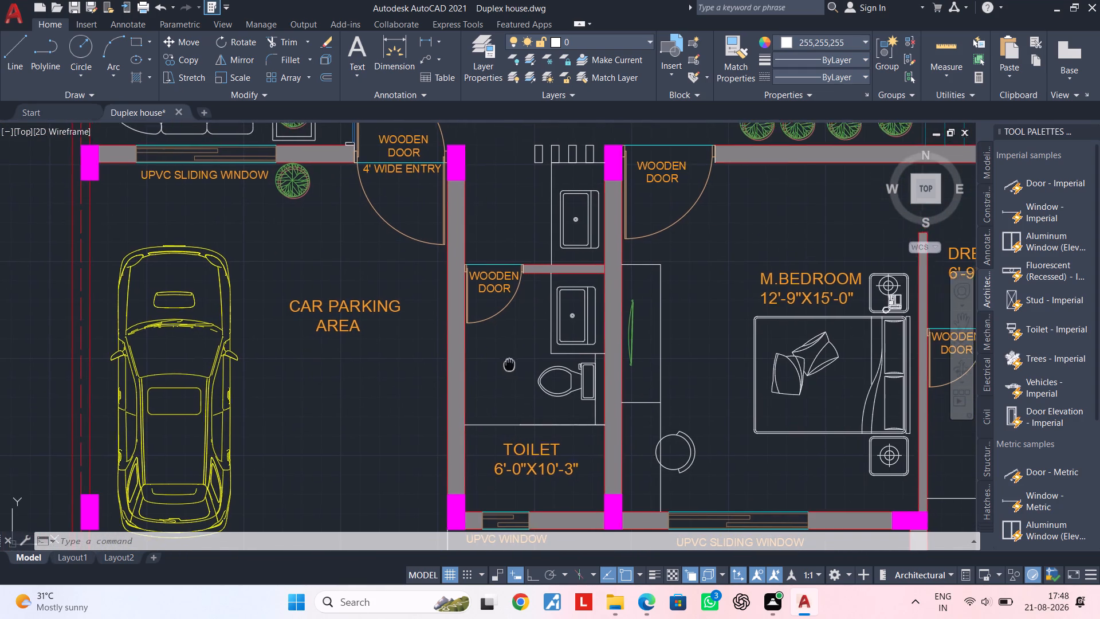
middle_click_drag(510, 366, 539, 492)
scroll(533, 473, "up", 1)
middle_click_drag(425, 325, 541, 437)
key("Escape")
key("Escape")
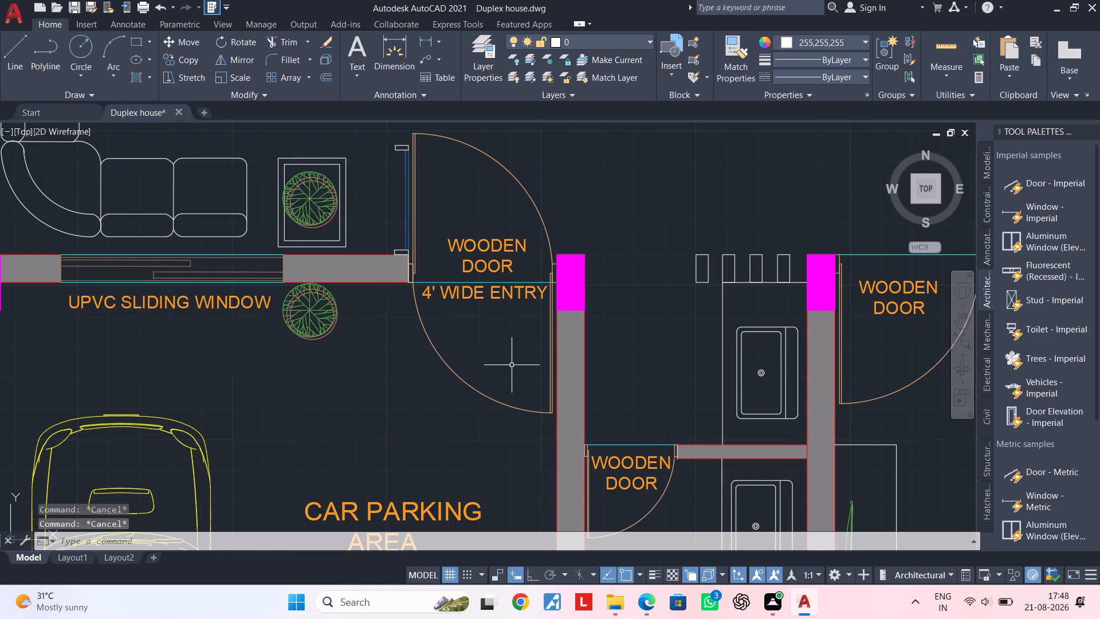
key("Escape")
key("Escape")
key("Escape")
key("Escape")
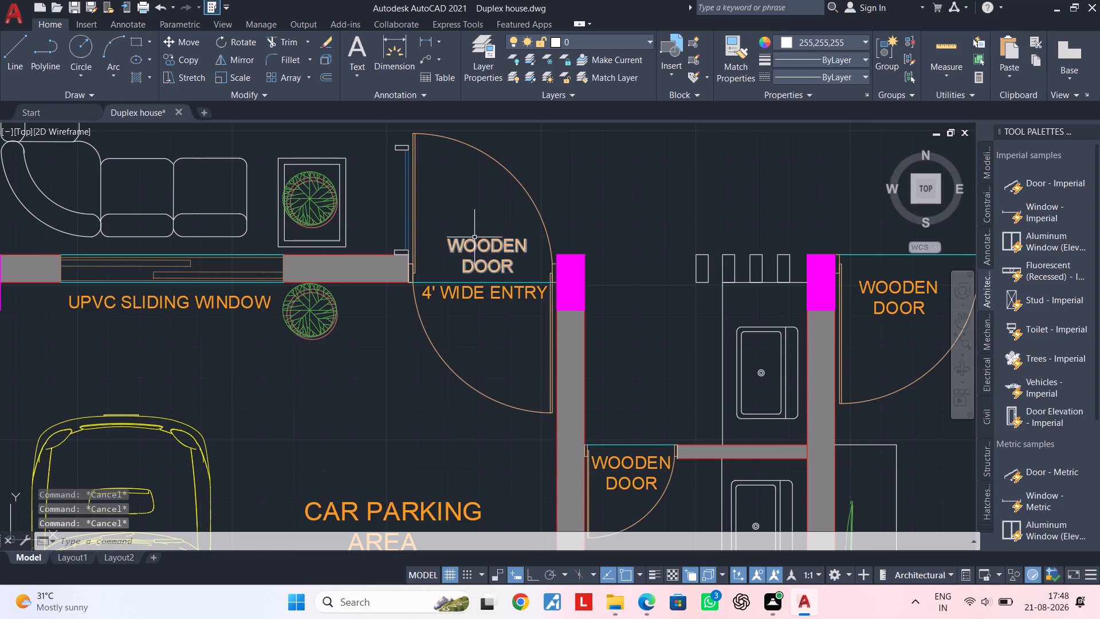
Copy the main entry's WOODEN DOOR label down into the lower door swing, just below the 4' WIDE ENTRY text.
left_click(474, 243)
key("c")
key("o")
key("space")
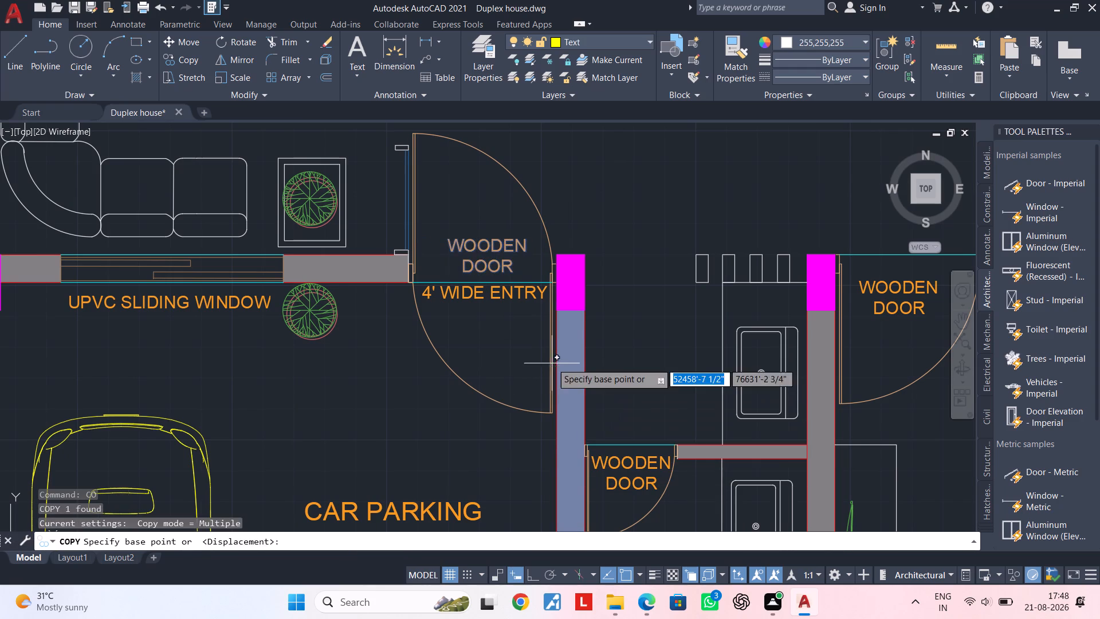
left_click(498, 243)
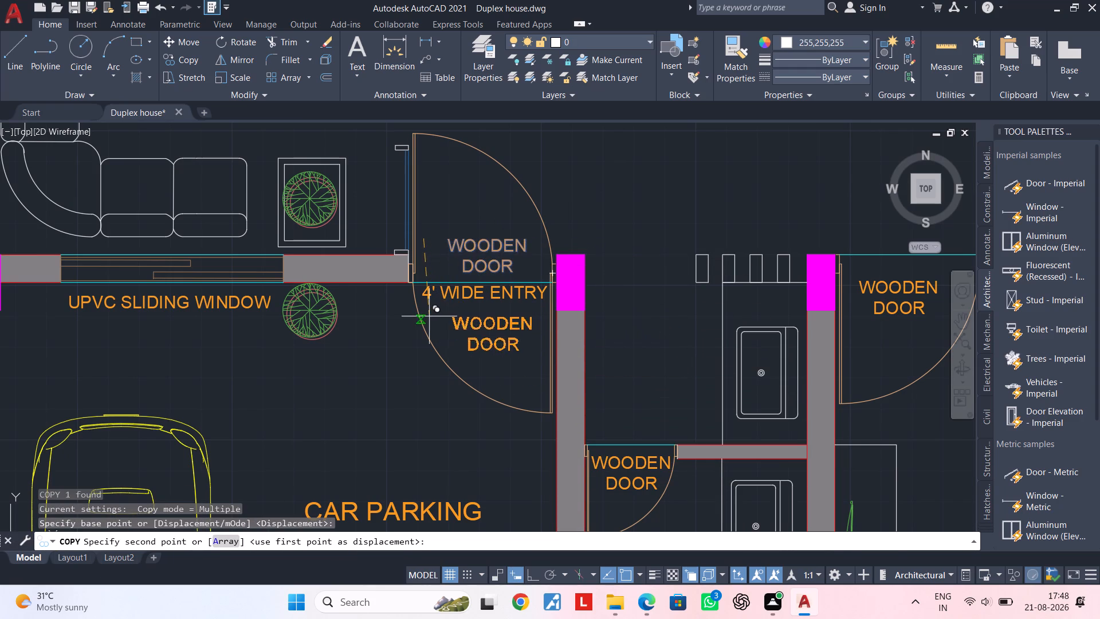
double_click(429, 316)
key("Escape")
key("Escape")
Change the copied label below 4' WIDE ENTRY to read WOODEN JALI on two lines.
double_click(493, 345)
double_click(499, 347)
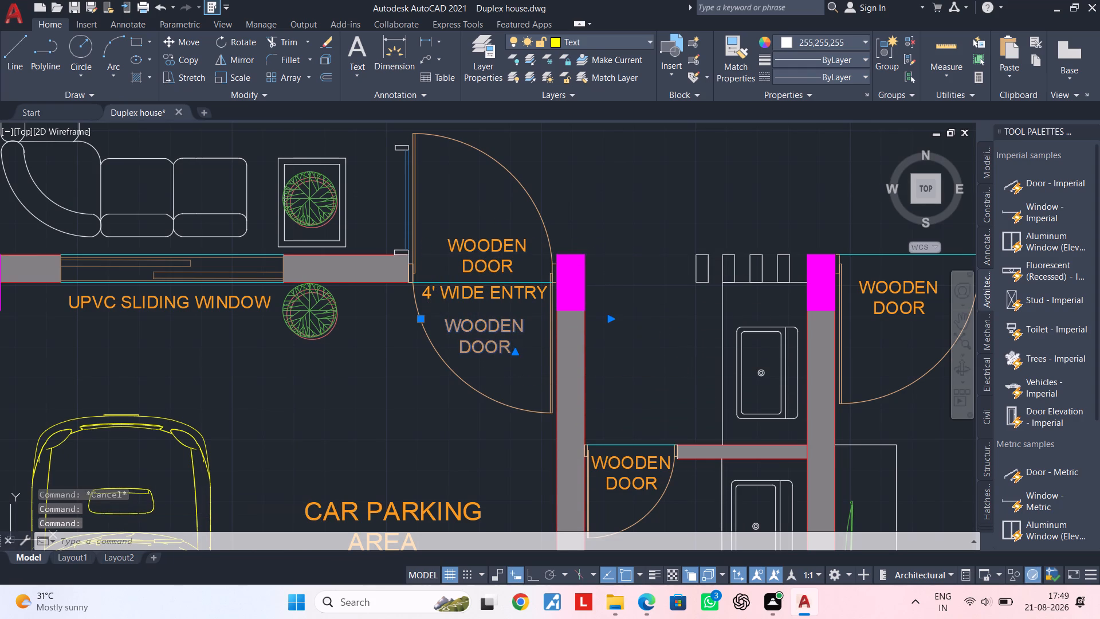
left_click(514, 347)
key("BackSpace")
key("BackSpace")
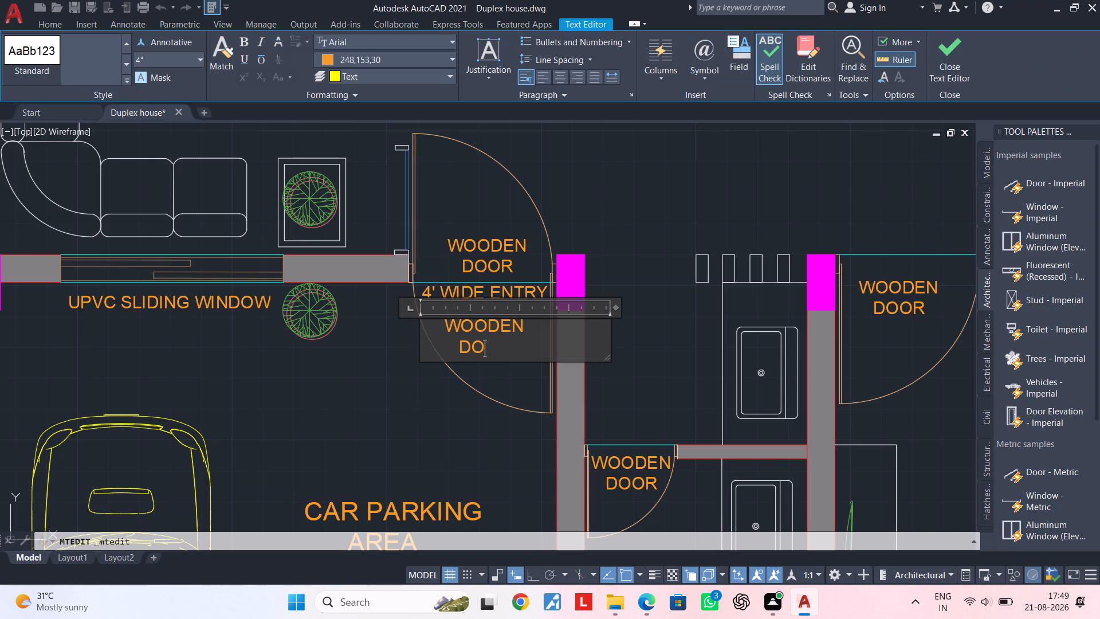
key("BackSpace")
key("BackSpace")
type("JALI")
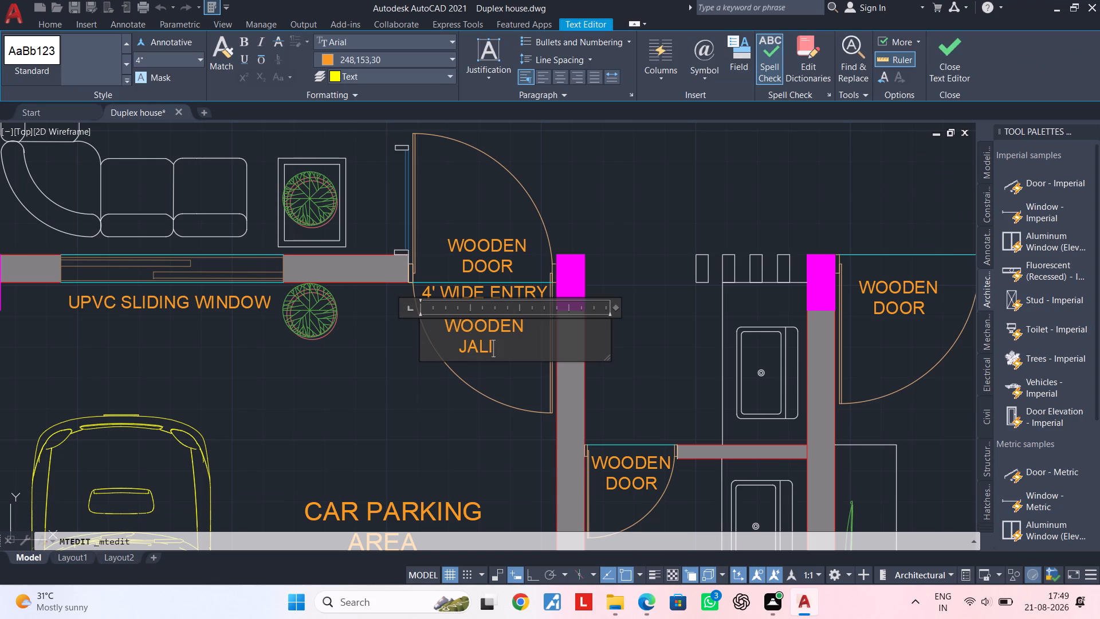
left_click(457, 407)
key("Escape")
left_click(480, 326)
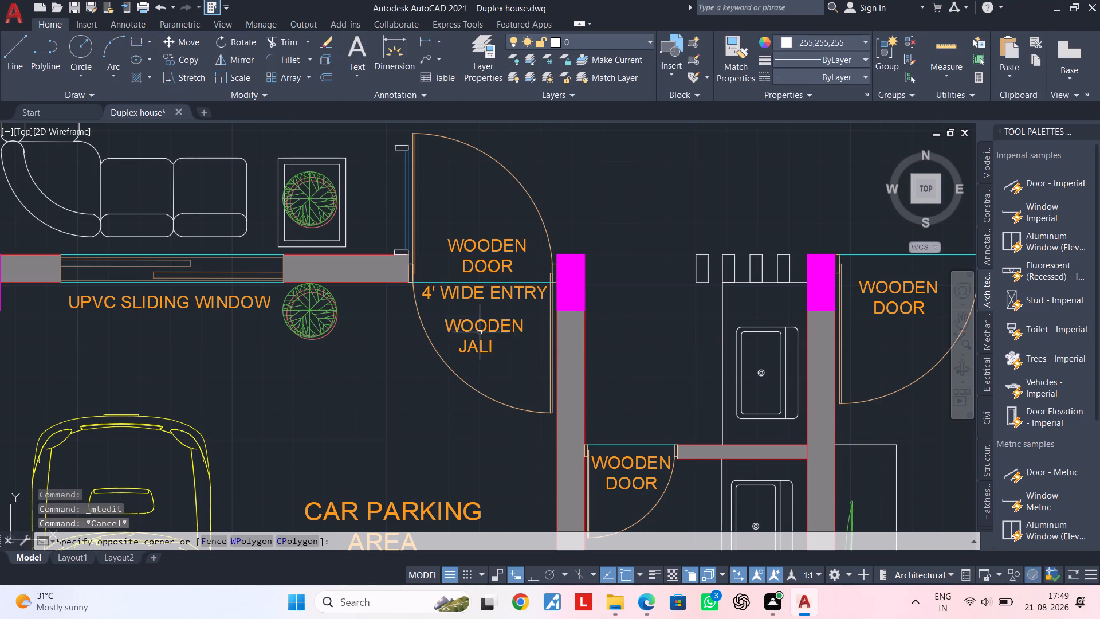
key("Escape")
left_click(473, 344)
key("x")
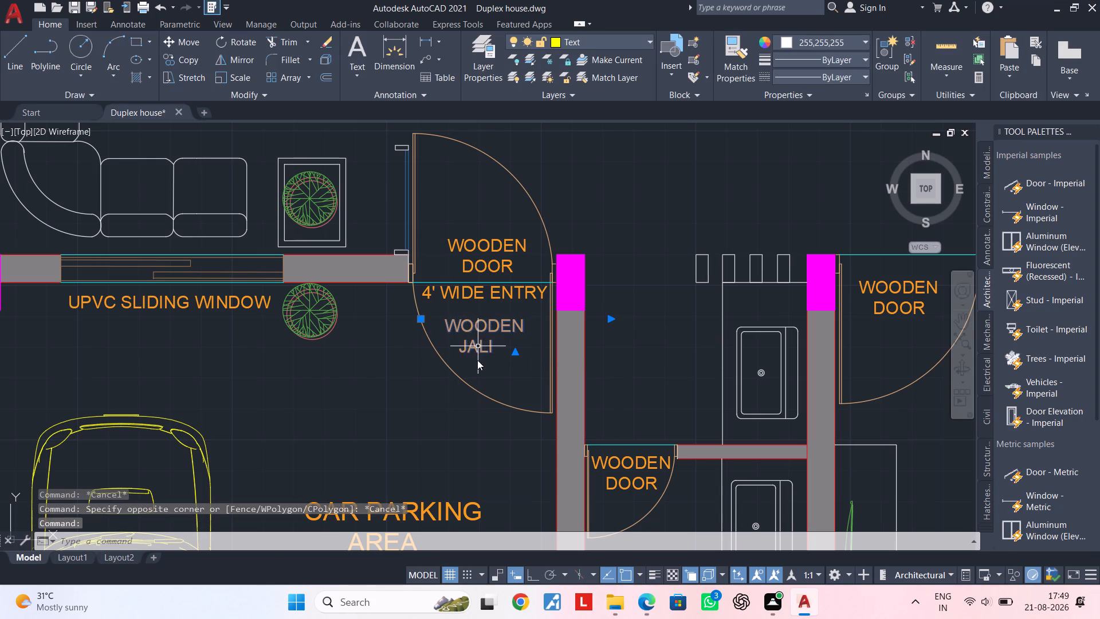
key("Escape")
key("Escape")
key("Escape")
Copy the WOODEN JALI label to the open car parking space between the plant and the entry door swing.
left_click(478, 346)
key("c")
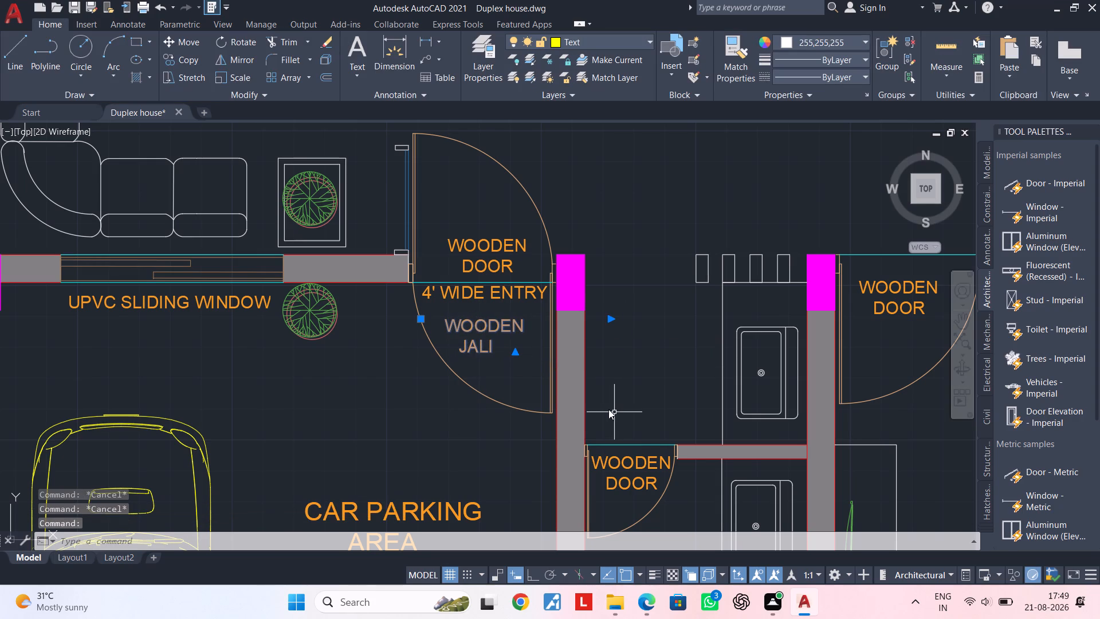
key("o")
key("space")
left_click(472, 340)
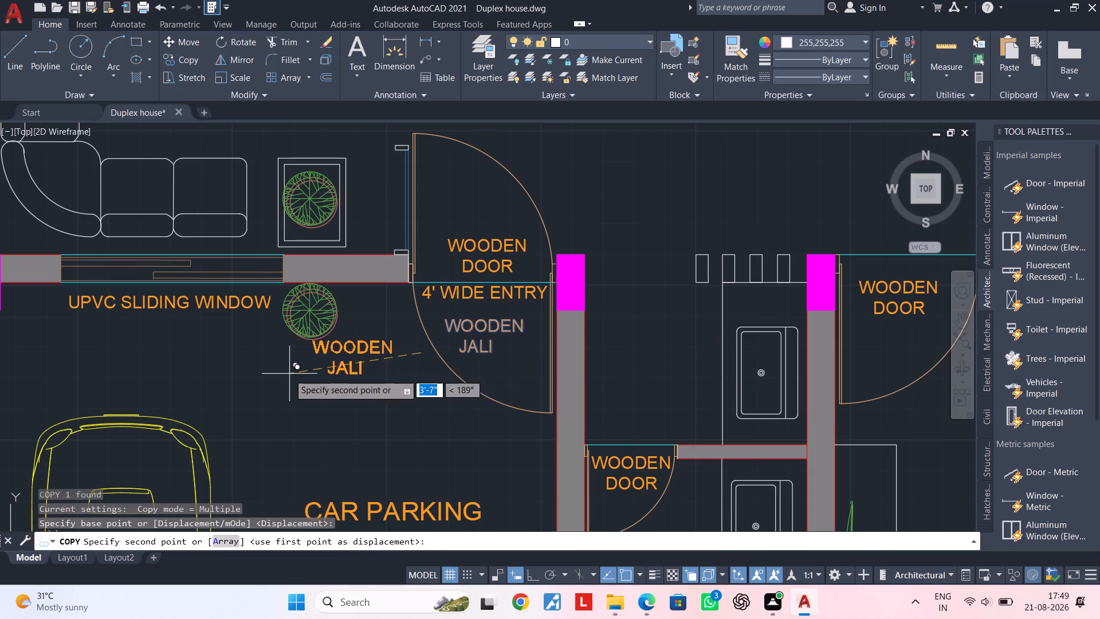
left_click(300, 384)
key("Escape")
key("Escape")
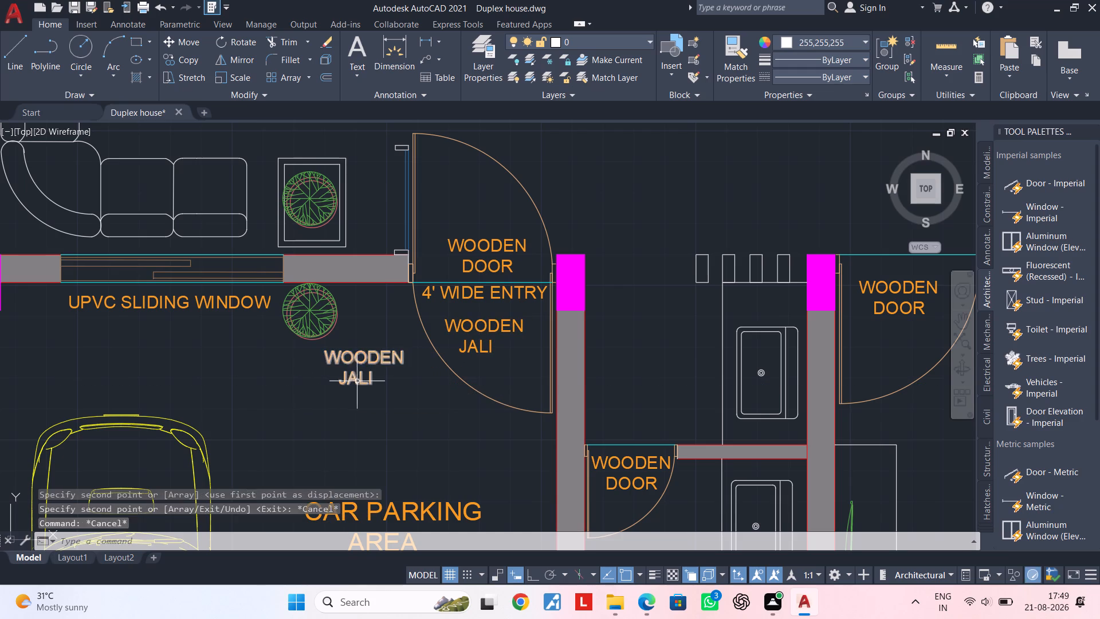
Join the copied label's two lines into the single line WOODEN JALI with one space between the words.
double_click(357, 381)
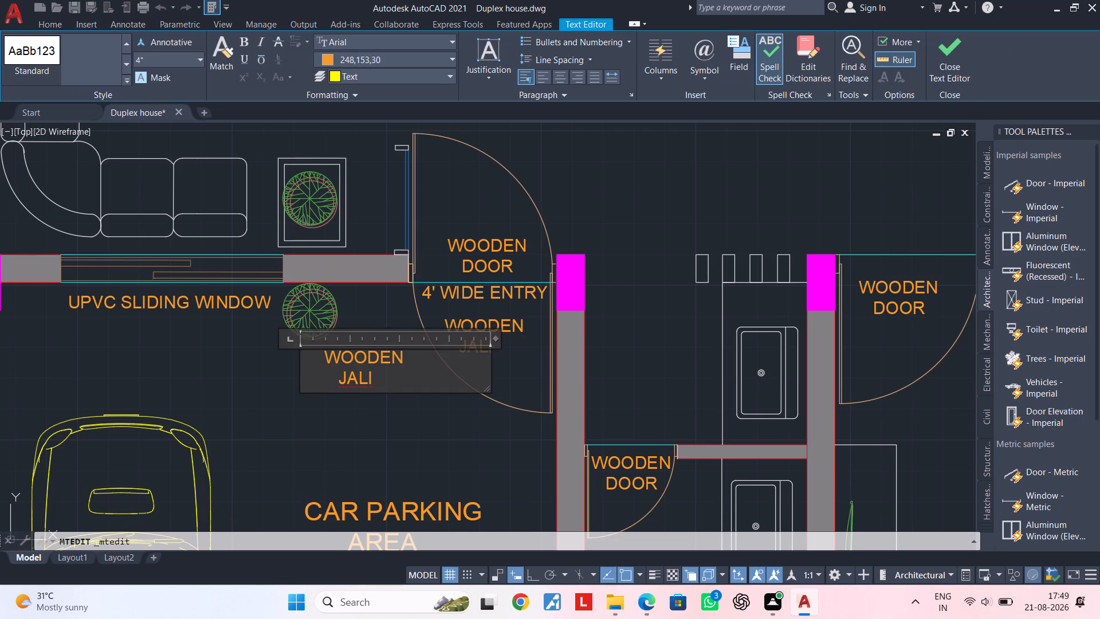
left_click(331, 378)
key("BackSpace")
key("BackSpace")
key("BackSpace")
key("BackSpace")
key("BackSpace")
key("BackSpace")
key("BackSpace")
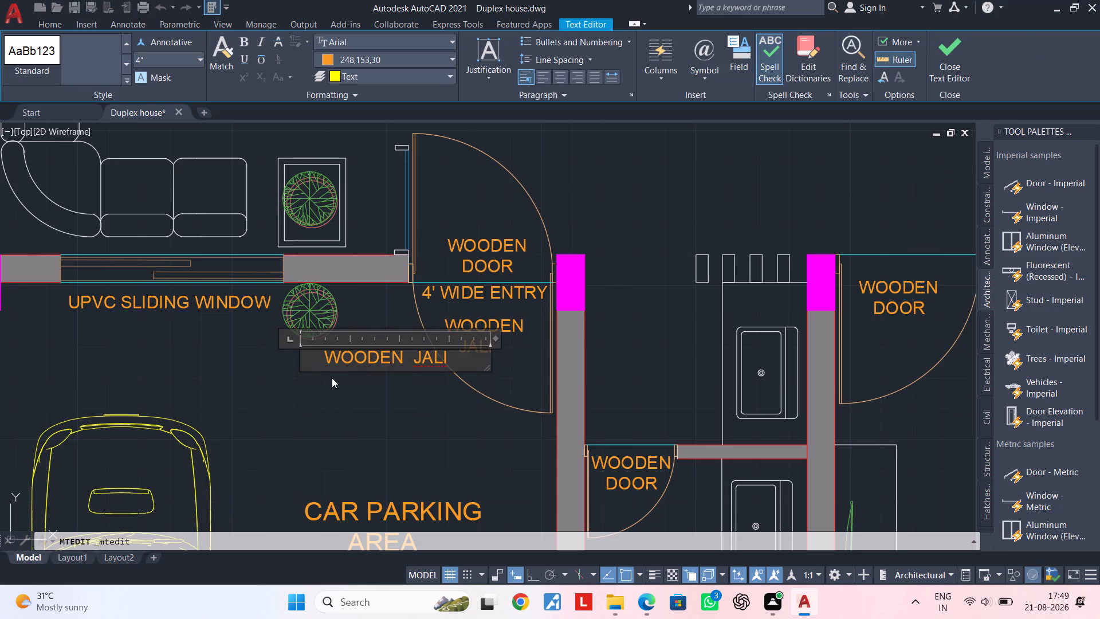
key("BackSpace")
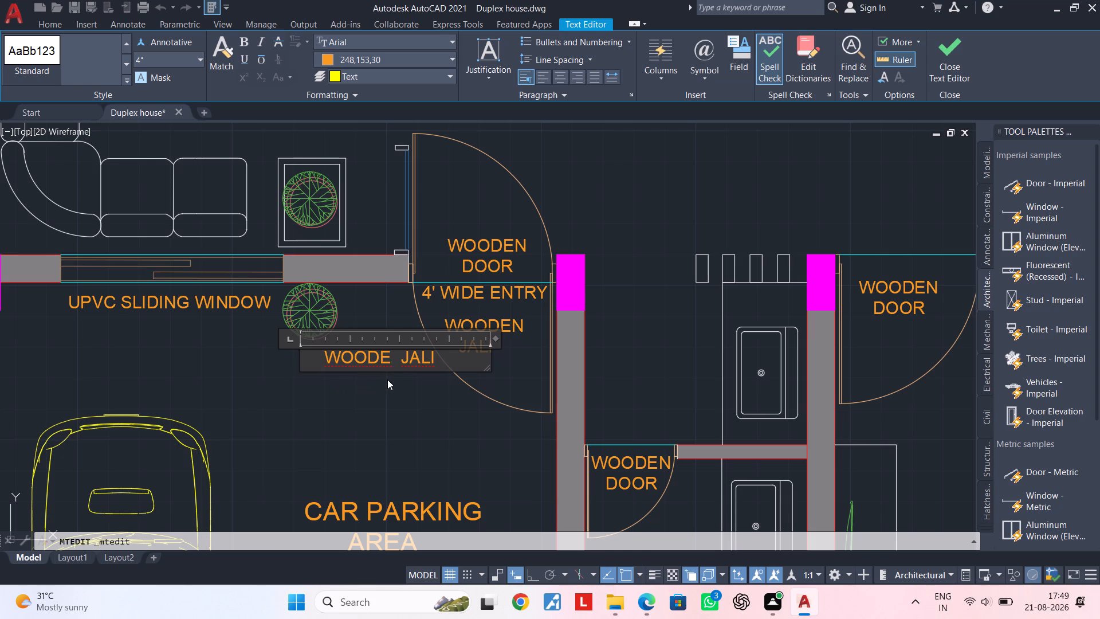
key("n")
left_click(411, 354)
key("BackSpace")
left_click(391, 419)
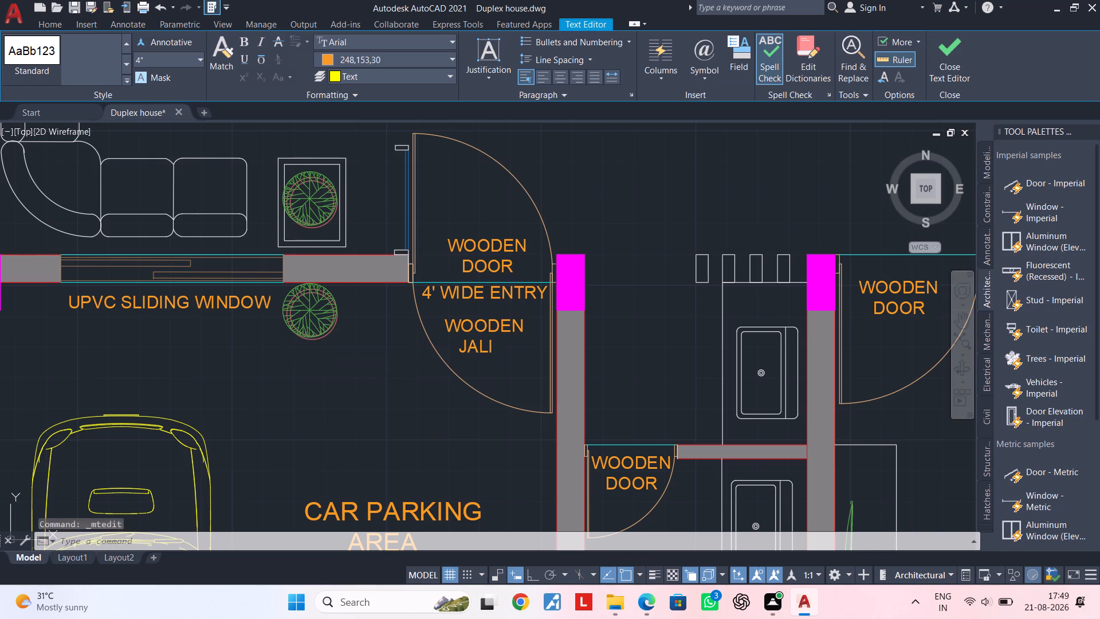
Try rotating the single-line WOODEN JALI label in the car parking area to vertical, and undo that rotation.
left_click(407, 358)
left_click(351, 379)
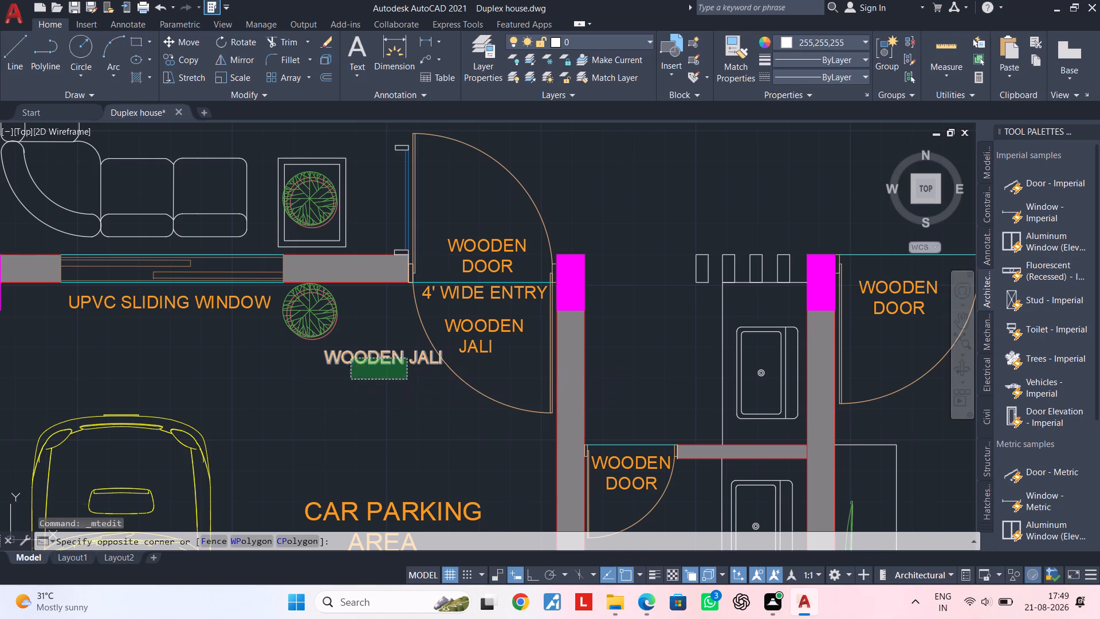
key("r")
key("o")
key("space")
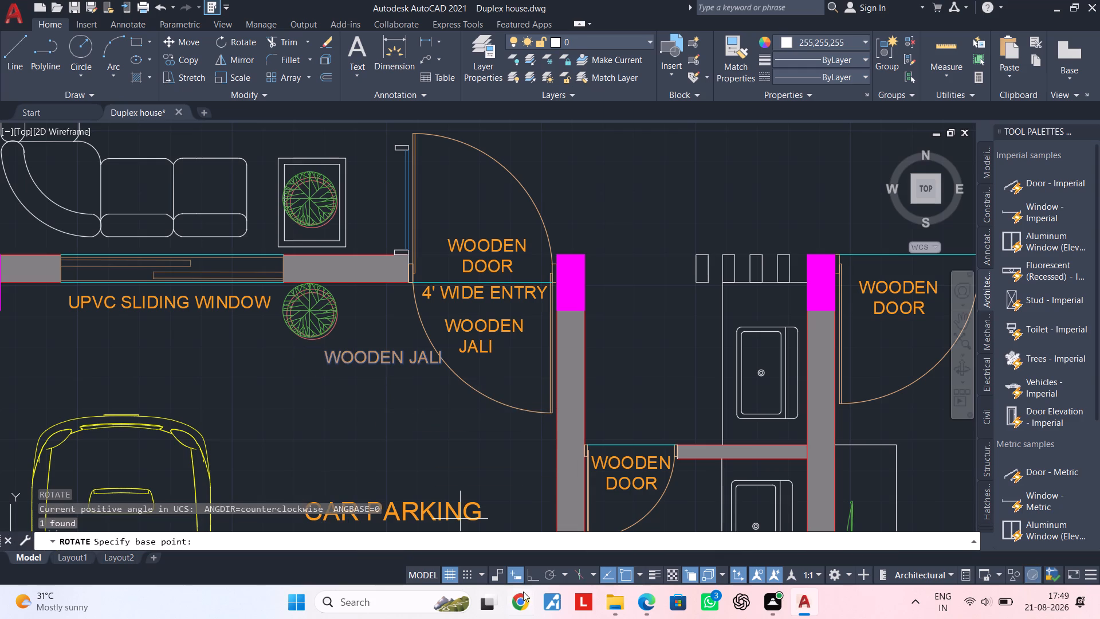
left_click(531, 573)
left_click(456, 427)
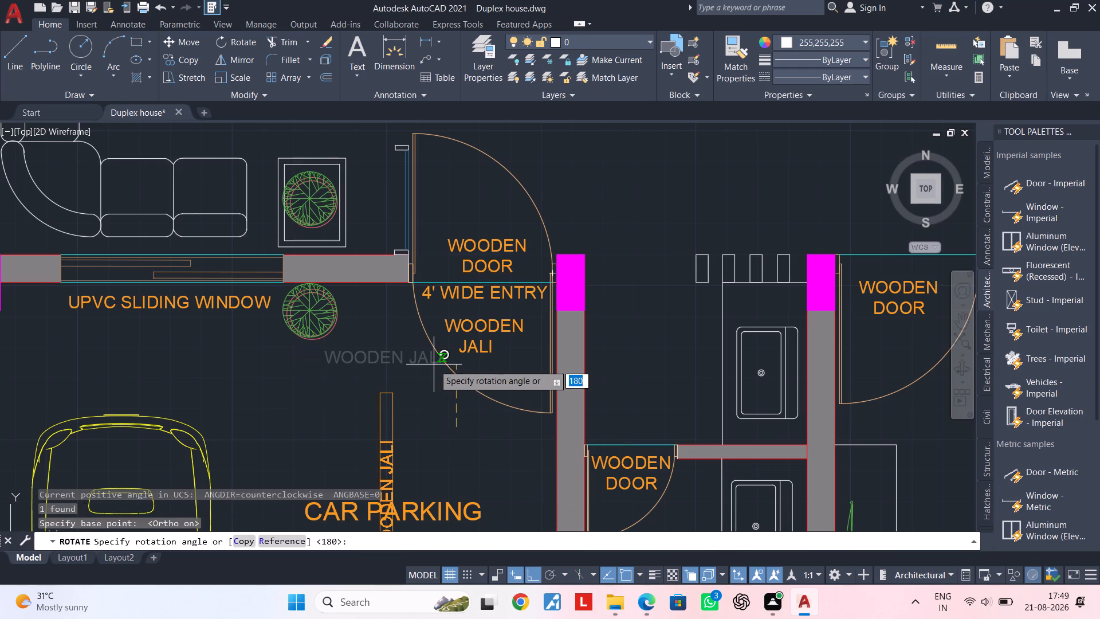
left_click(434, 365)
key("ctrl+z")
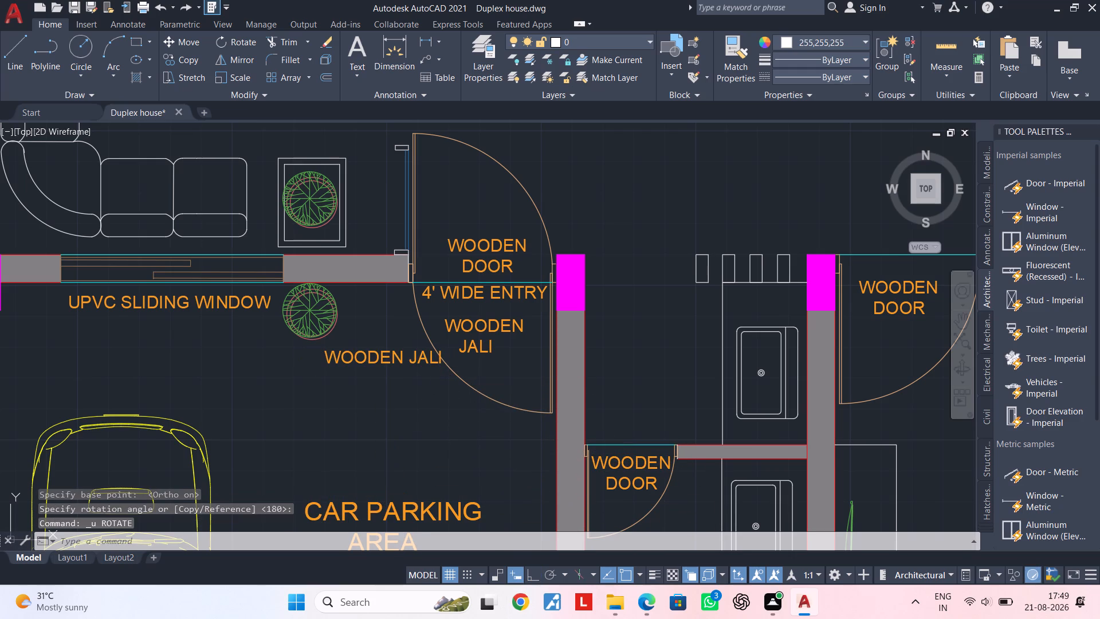
Rotate the single-line WOODEN JALI label by 90 degrees with Ortho on, about a base point just below it.
left_click(411, 363)
type("RO")
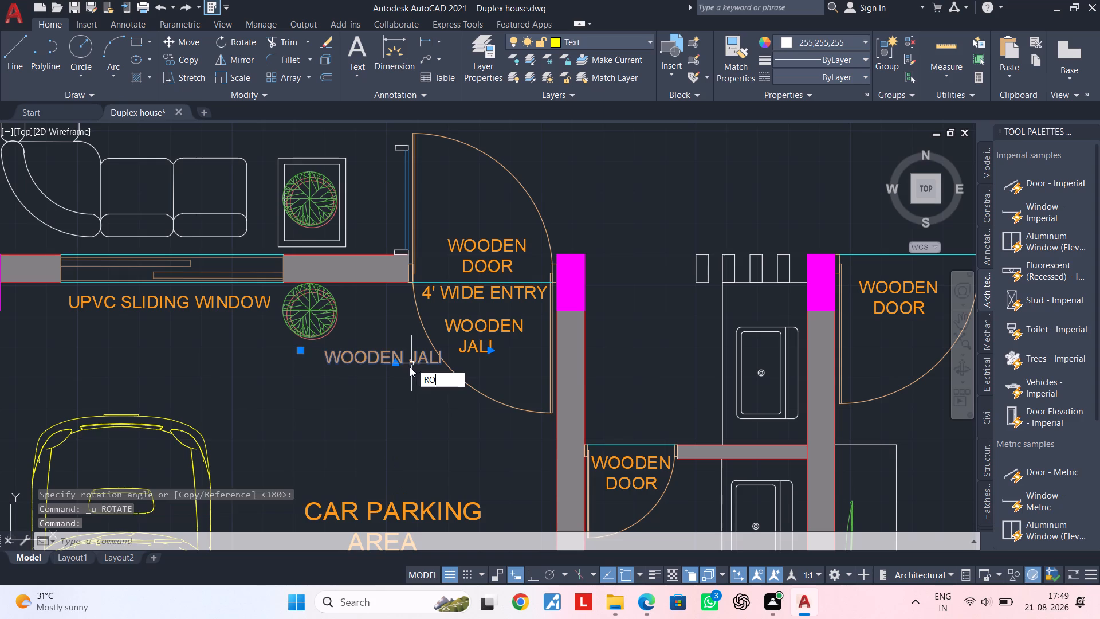
key("space")
key("F8")
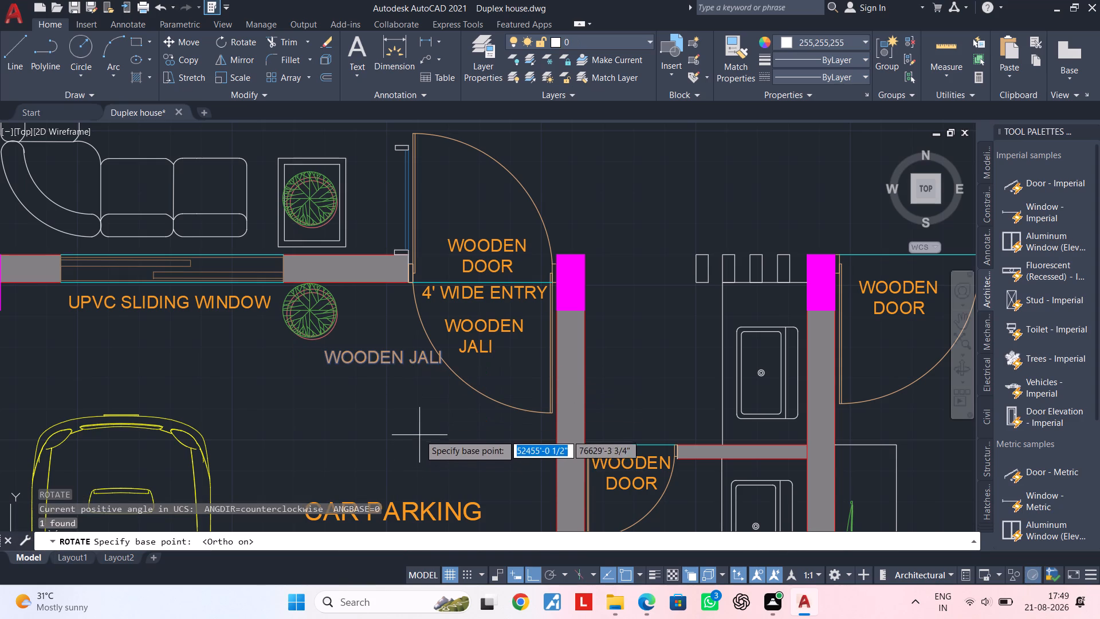
left_click(419, 433)
left_click(418, 421)
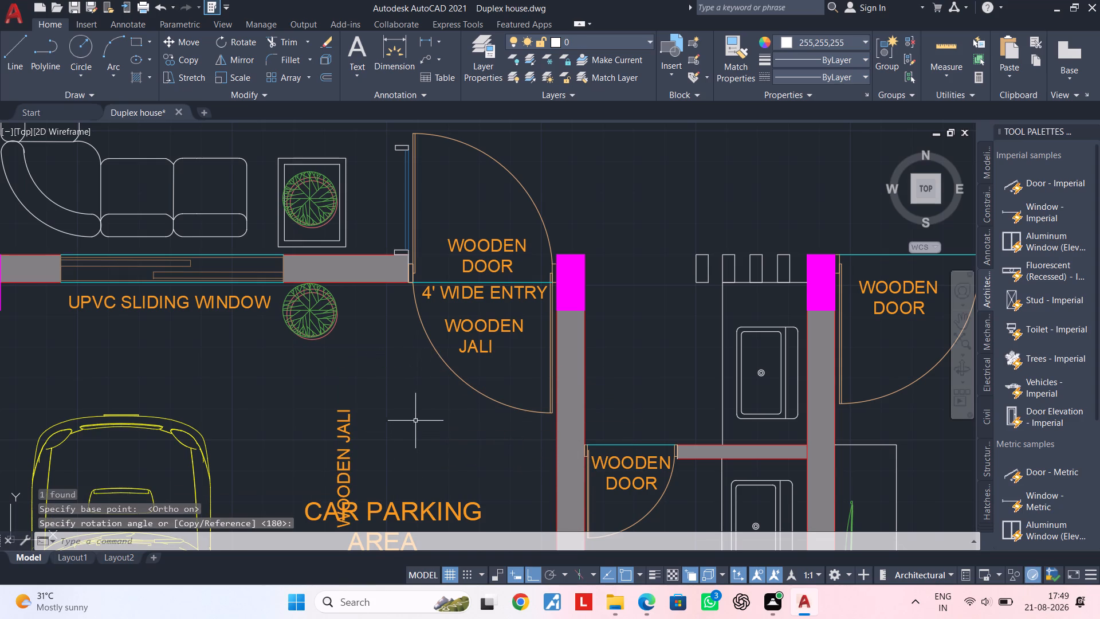
Move the vertical WOODEN JALI label up between the potted plant and the jali partition beside the main entry door.
left_click(344, 437)
type("M")
key("space")
left_click_drag(344, 437, 345, 430)
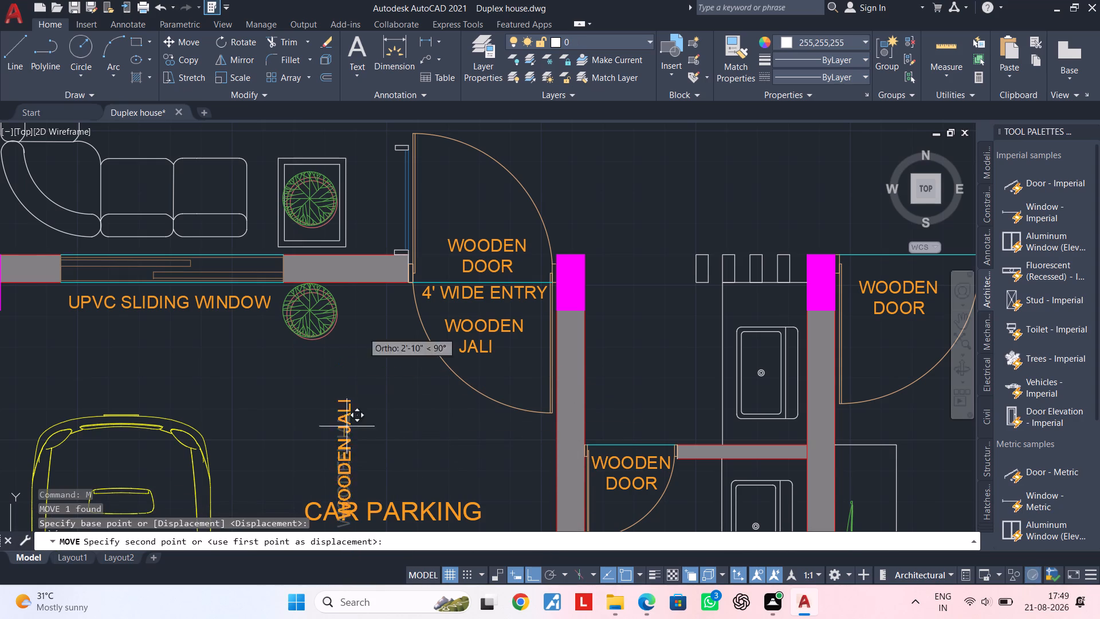
middle_click_drag(387, 240, 366, 312)
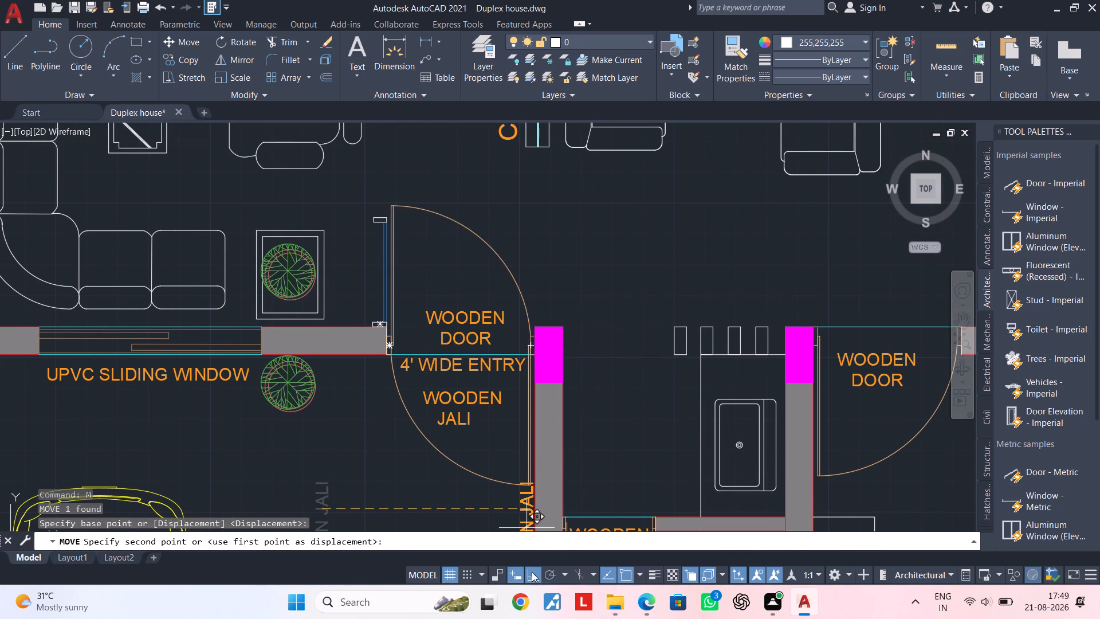
left_click(532, 572)
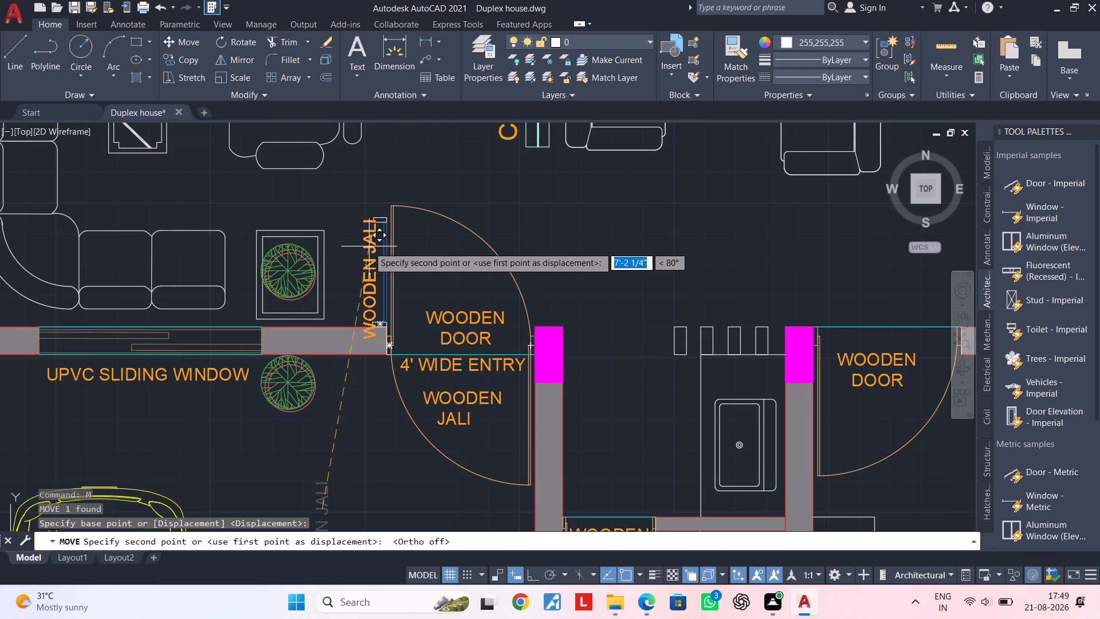
scroll(368, 246, "up", 1)
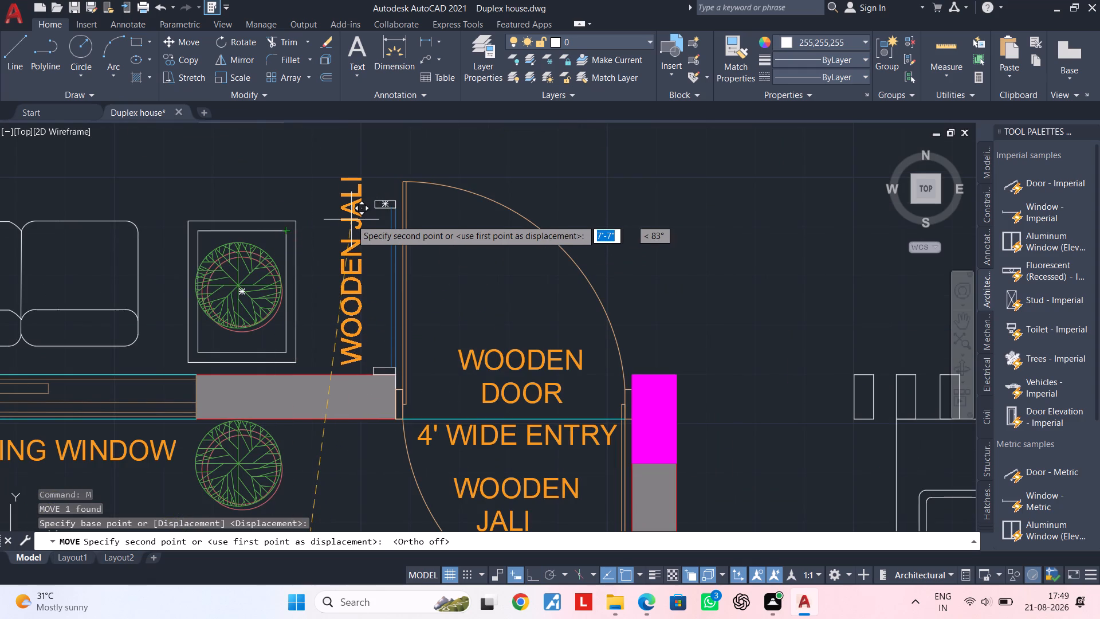
left_click(351, 222)
key("Escape")
Set the text height of the vertical WOODEN JALI label beside the main entry to 3".
double_click(350, 265)
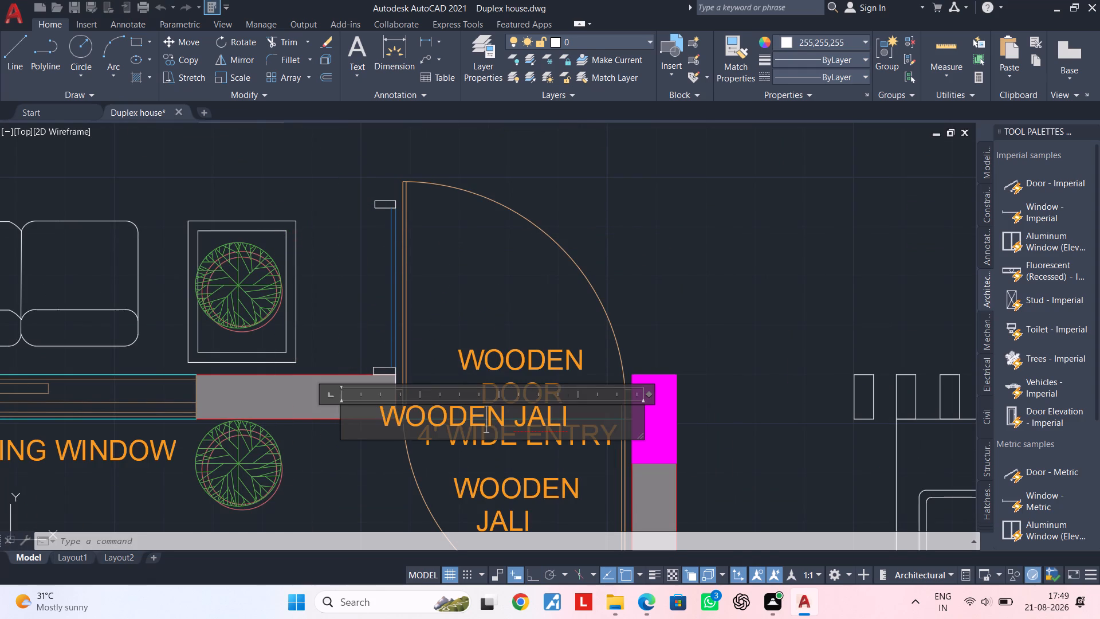
key("Escape")
left_click(353, 300)
right_click(353, 300)
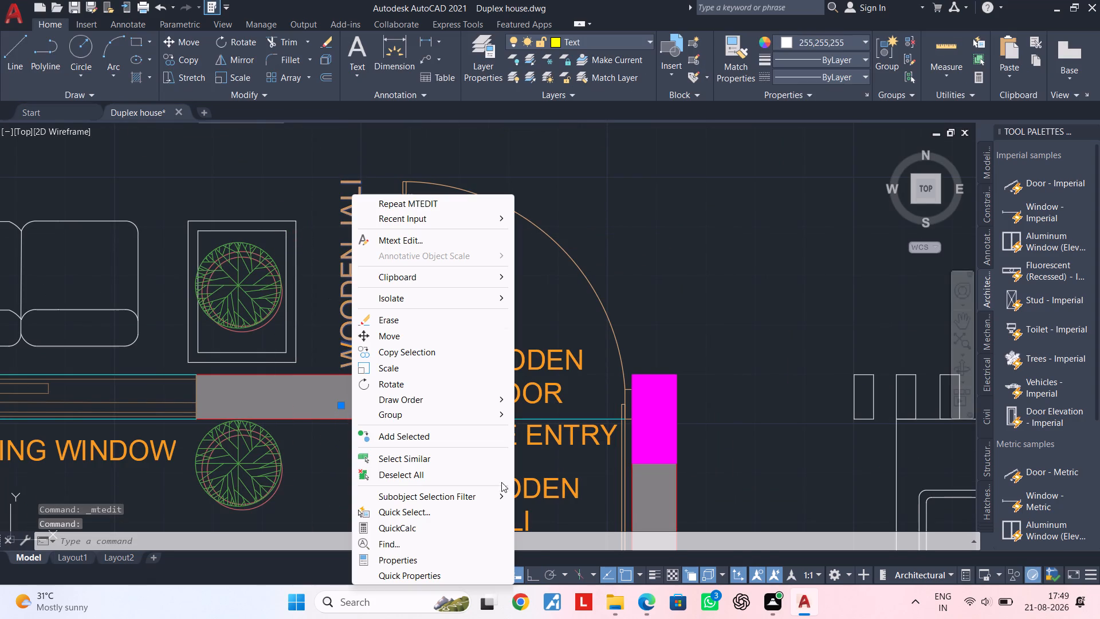
left_click(451, 557)
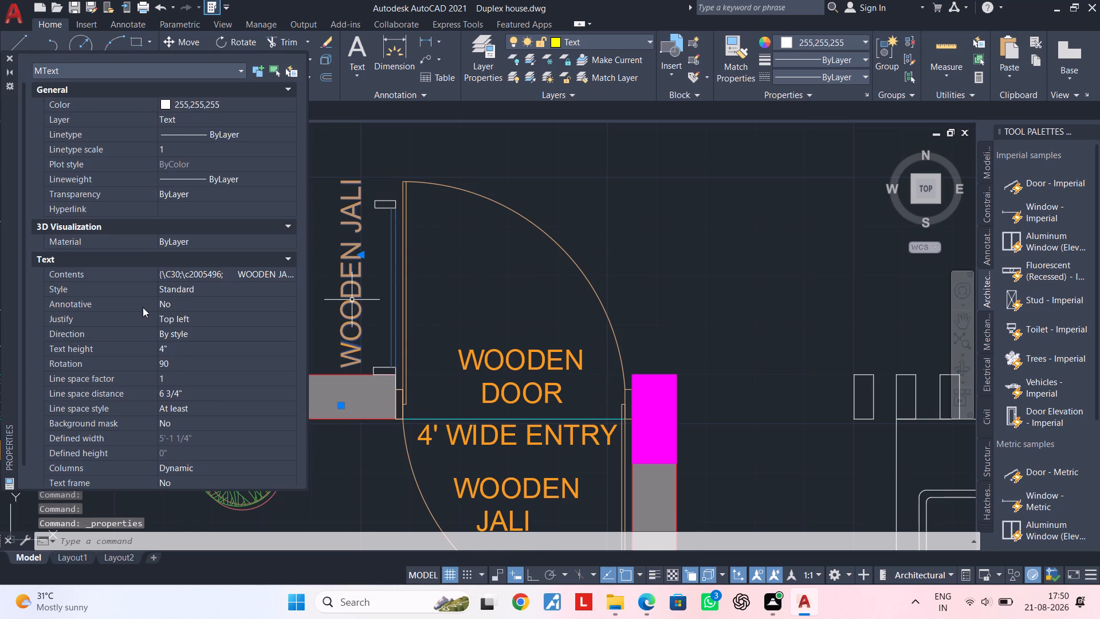
left_click(179, 350)
key("BackSpace")
type("3\"")
key("Return")
key("Escape")
key("Escape")
key("Escape")
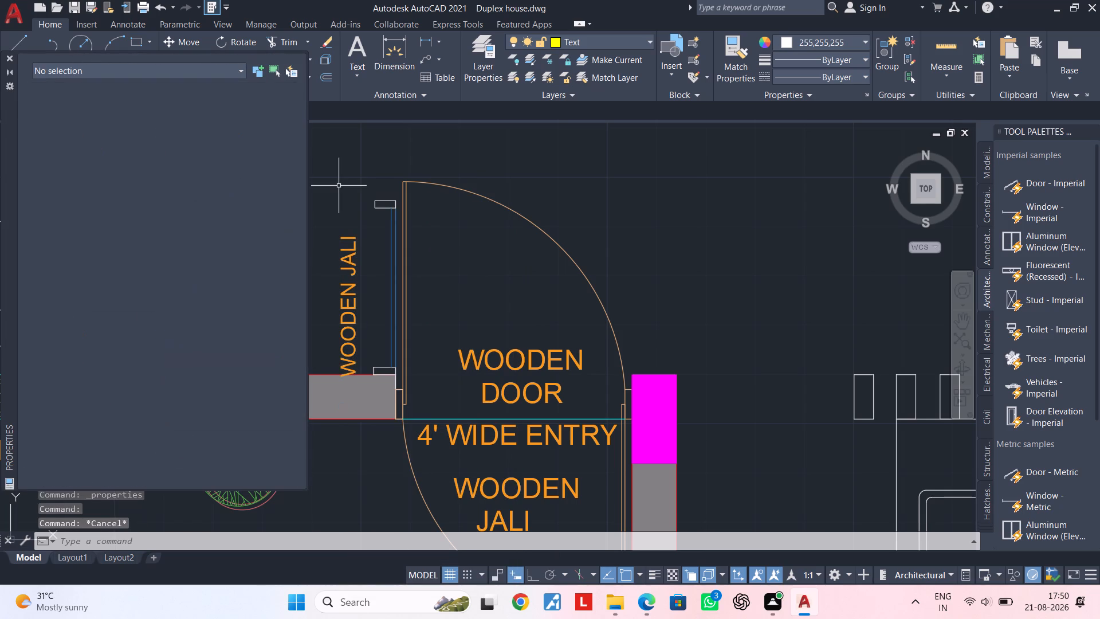
left_click(9, 60)
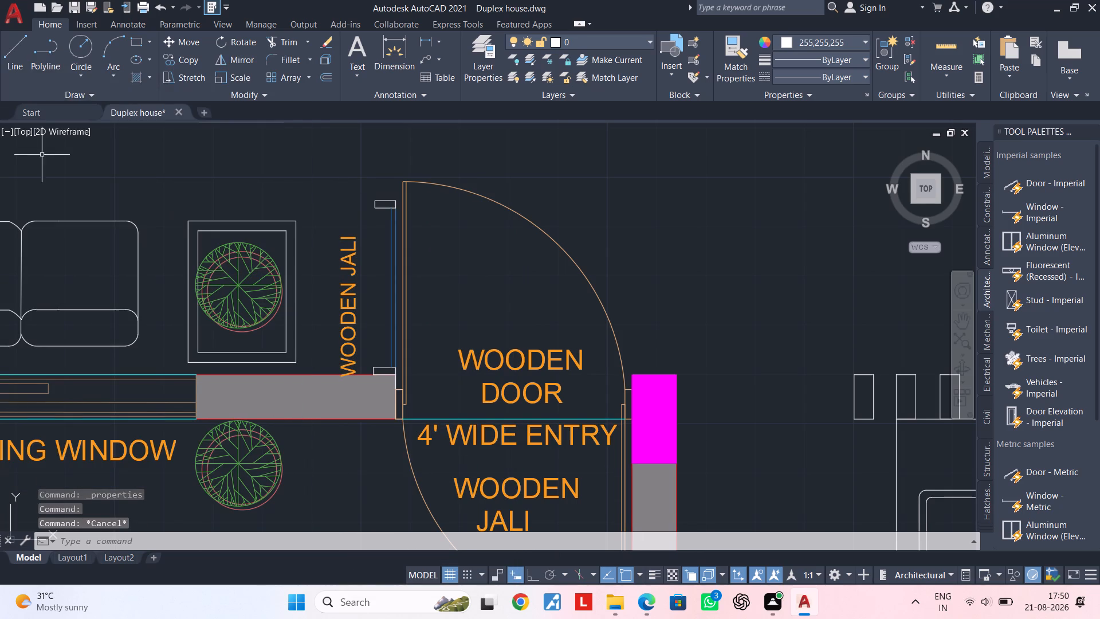
Move the vertical WOODEN JALI label close against the jali partition, between its two end blocks.
left_click(348, 303)
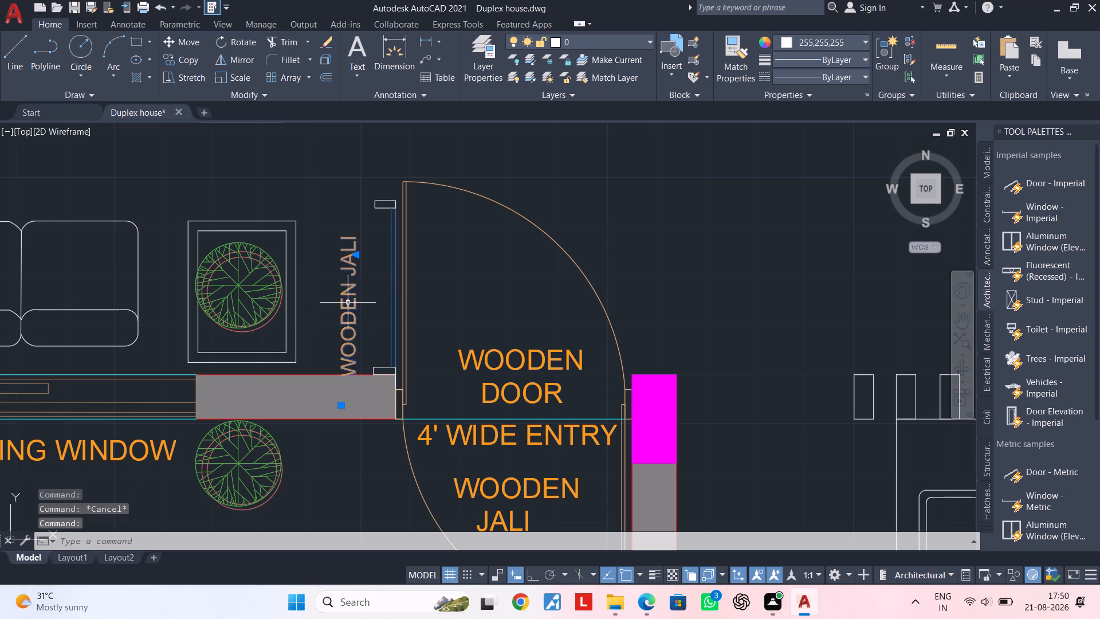
type("M")
key("space")
left_click(360, 304)
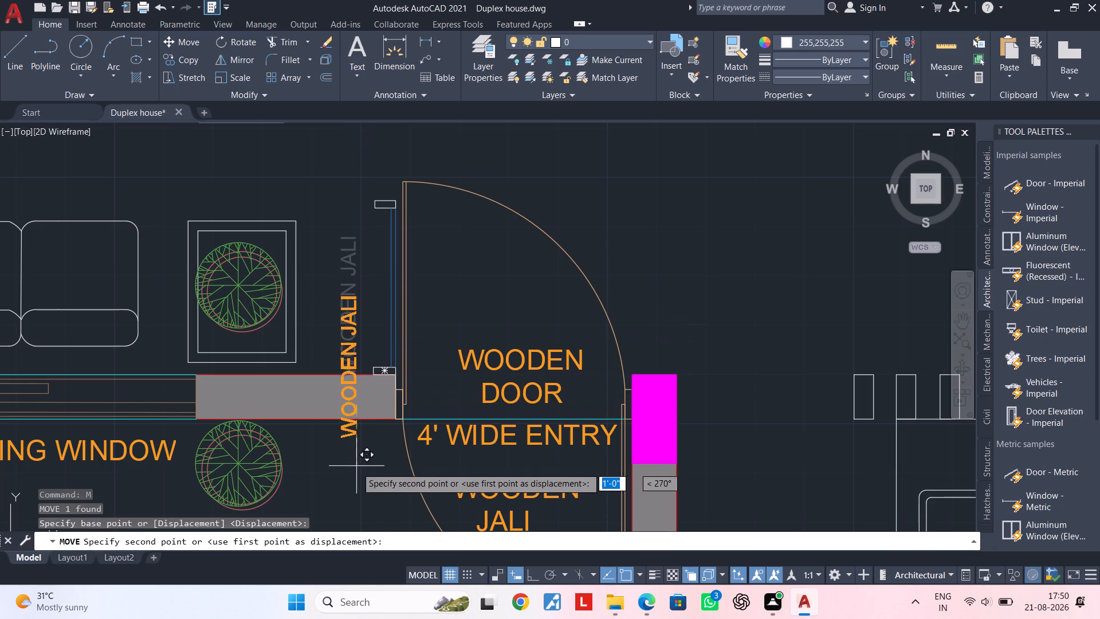
left_click(382, 389)
double_click(370, 338)
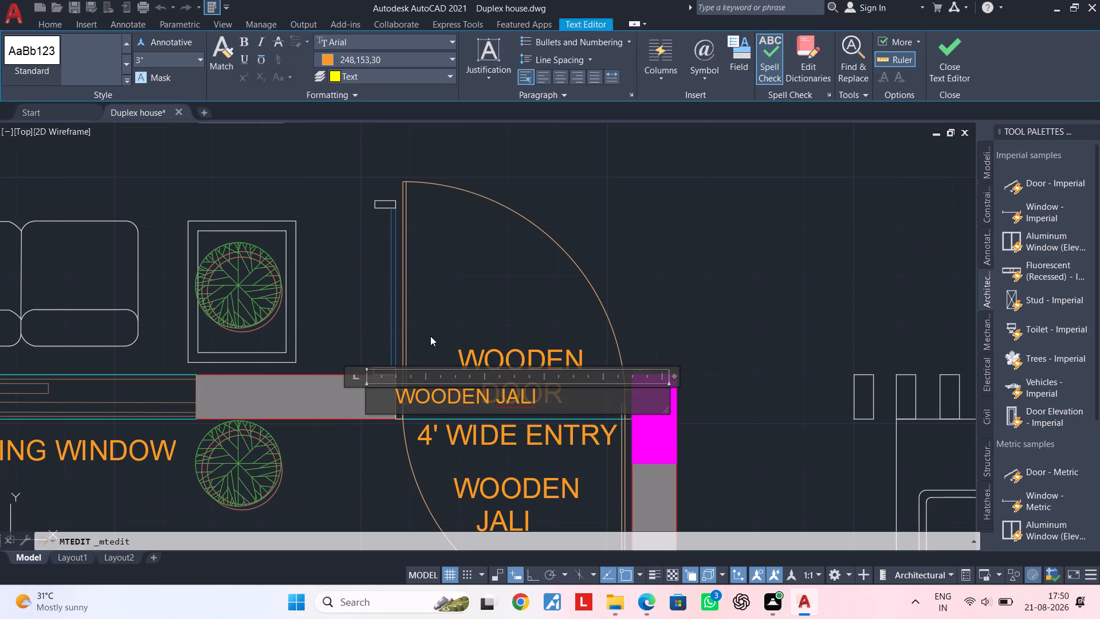
key("Escape")
key("Escape")
key("Escape")
Copy the vertical WOODEN JALI label to the living area's other jali partition, between the MODERN TV UNIT and the K BEDROOM door.
left_click(379, 311)
key("c")
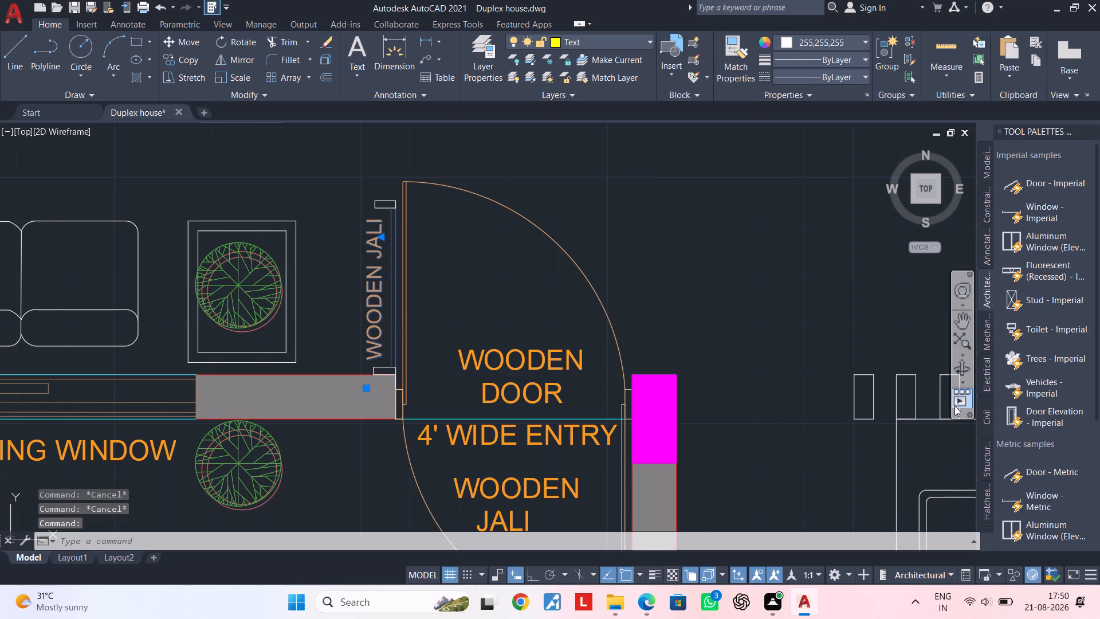
key("o")
key("space")
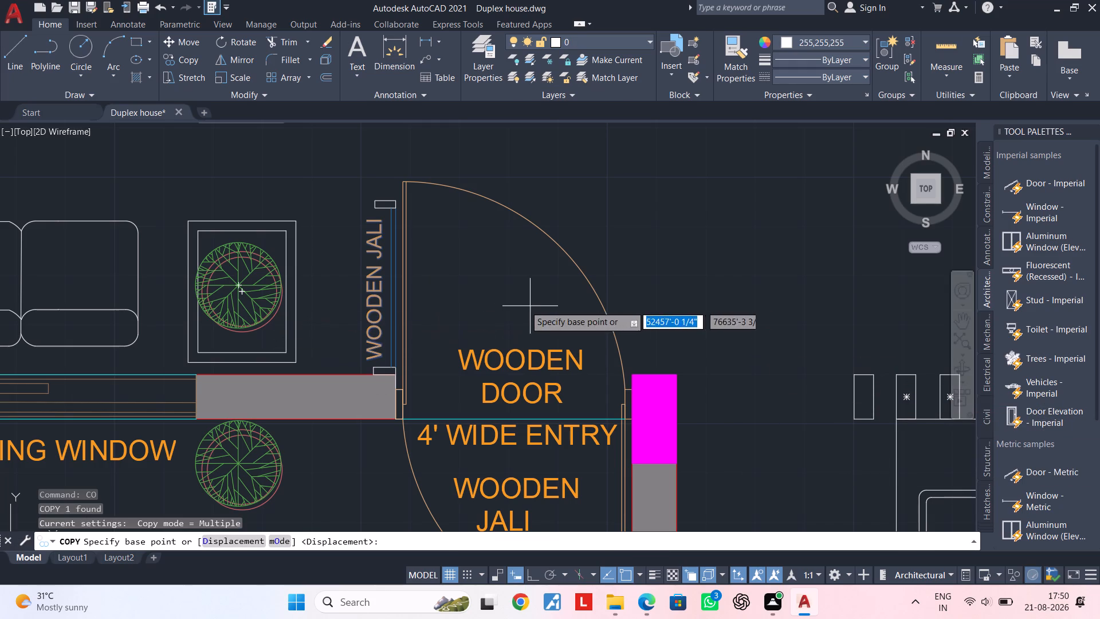
left_click(369, 288)
scroll(370, 228, "down", 1)
middle_click_drag(371, 252, 328, 618)
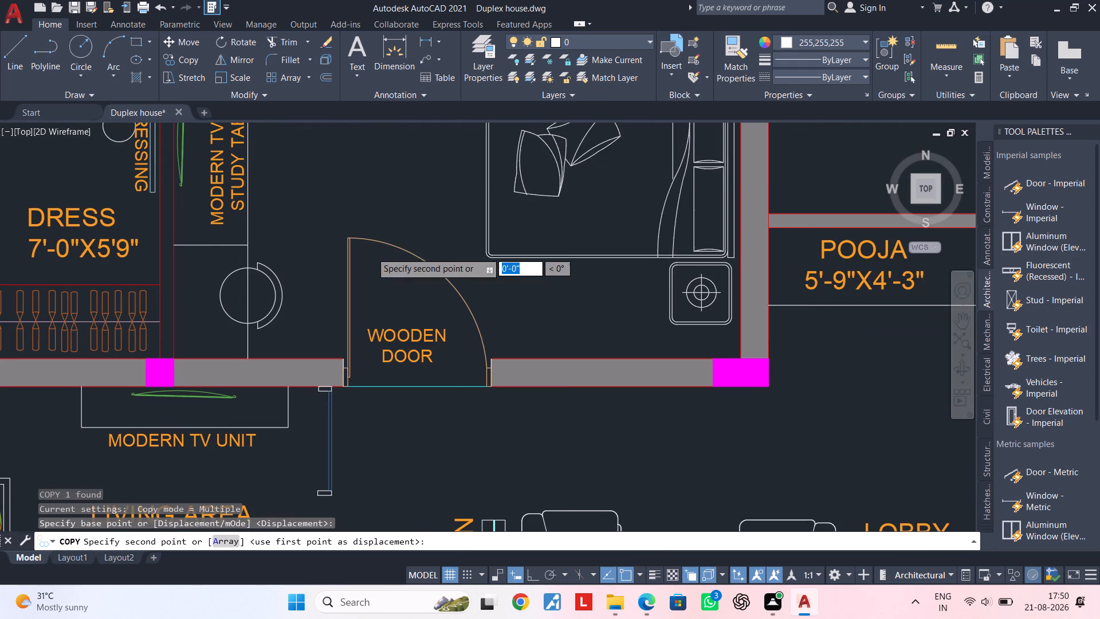
scroll(331, 522, "down", 1)
scroll(309, 497, "up", 1)
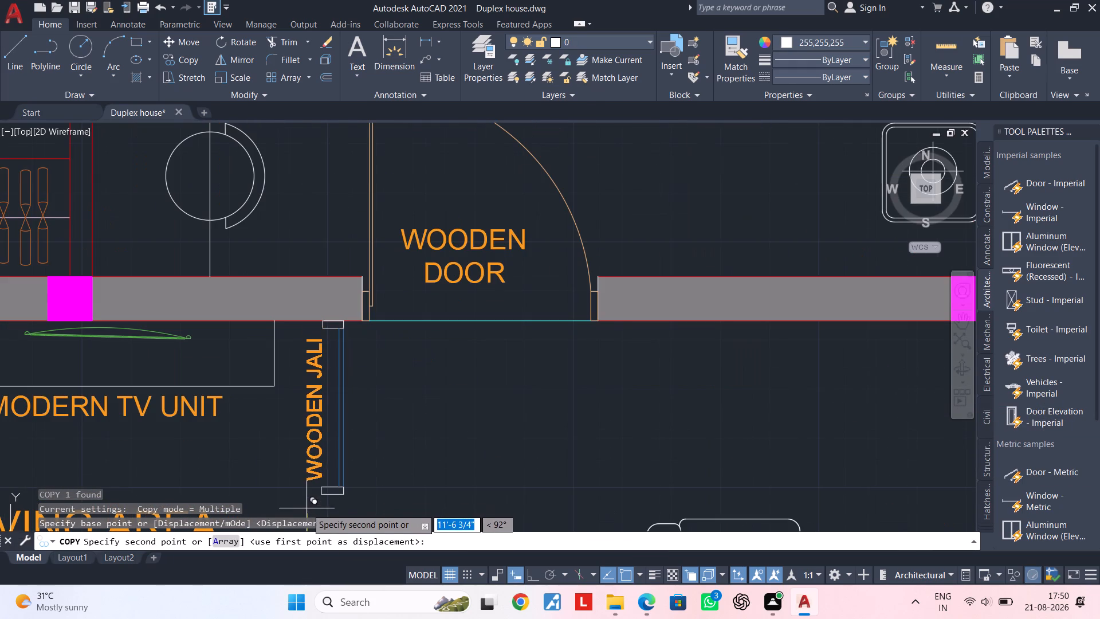
scroll(309, 507, "up", 2)
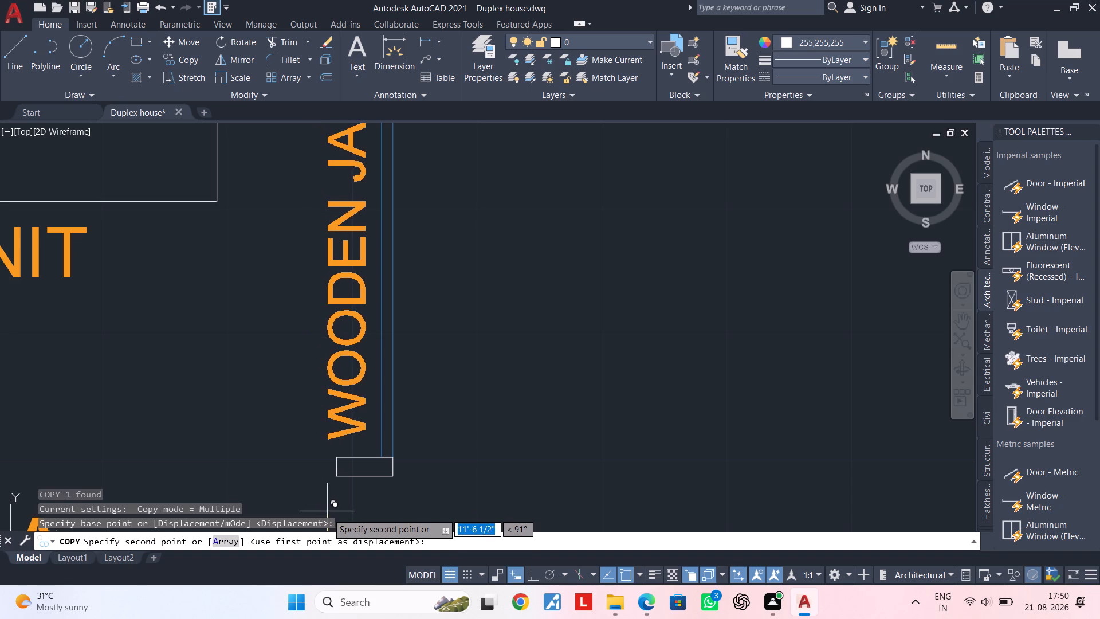
left_click(328, 520)
scroll(365, 521, "down", 2)
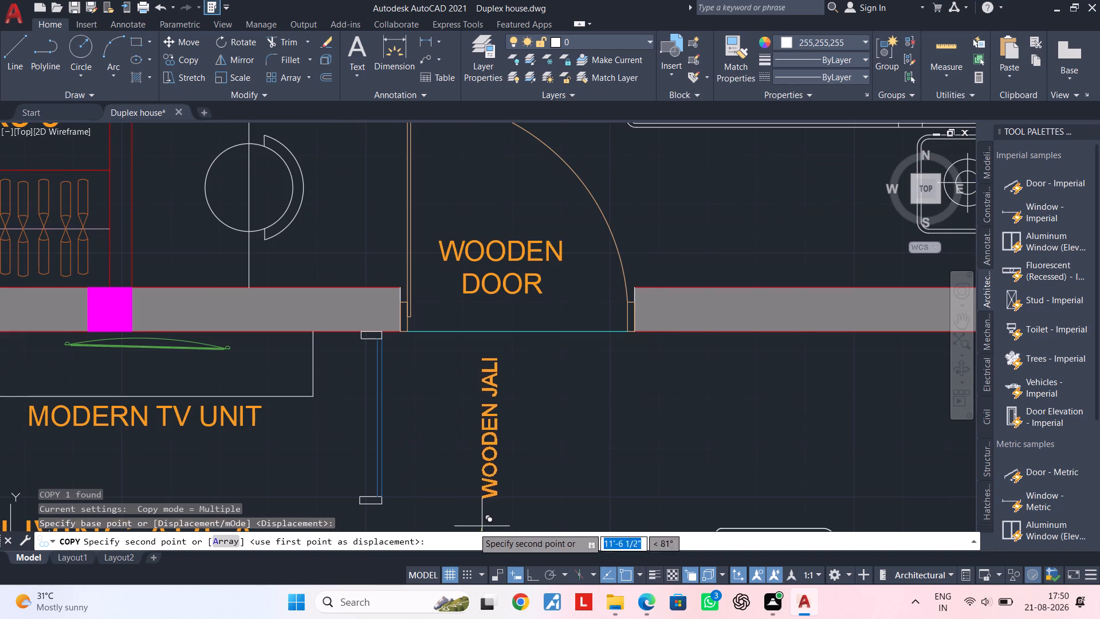
scroll(355, 511, "up", 2)
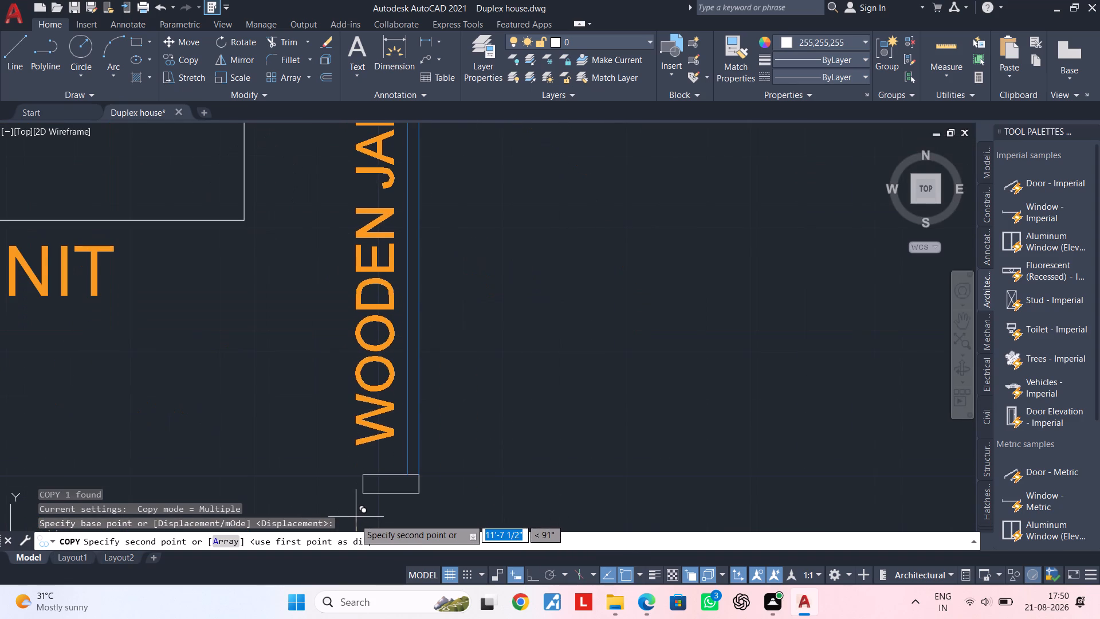
left_click(355, 519)
scroll(452, 519, "down", 2)
key("Escape")
key("Escape")
Examine the lobby, car parking, toilets and M.BEDROOM areas of the plan for openings and furniture still missing labels.
scroll(592, 520, "down", 2)
middle_click_drag(614, 492, 546, 398)
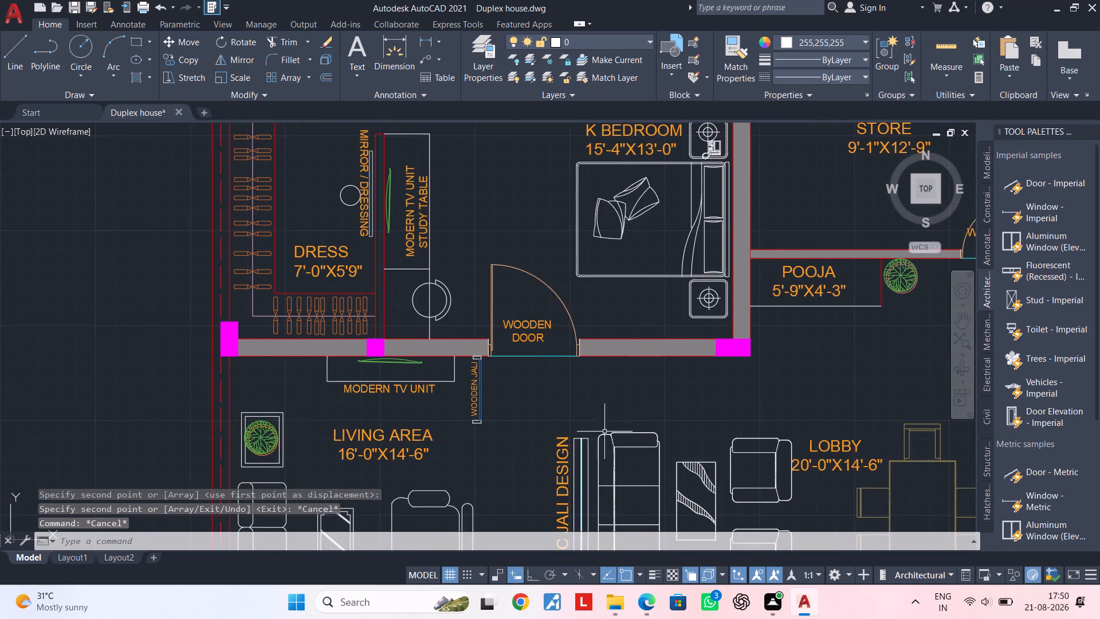
middle_click_drag(608, 384, 561, 315)
middle_click_drag(690, 429, 615, 344)
scroll(605, 376, "down", 1)
middle_click_drag(612, 385, 580, 356)
scroll(658, 378, "down", 1)
middle_click_drag(656, 381, 585, 236)
middle_click_drag(598, 334, 582, 282)
scroll(577, 320, "up", 1)
middle_click_drag(568, 321, 591, 279)
key("Escape")
key("Escape")
key("Escape")
key("Escape")
key("Escape")
key("Escape")
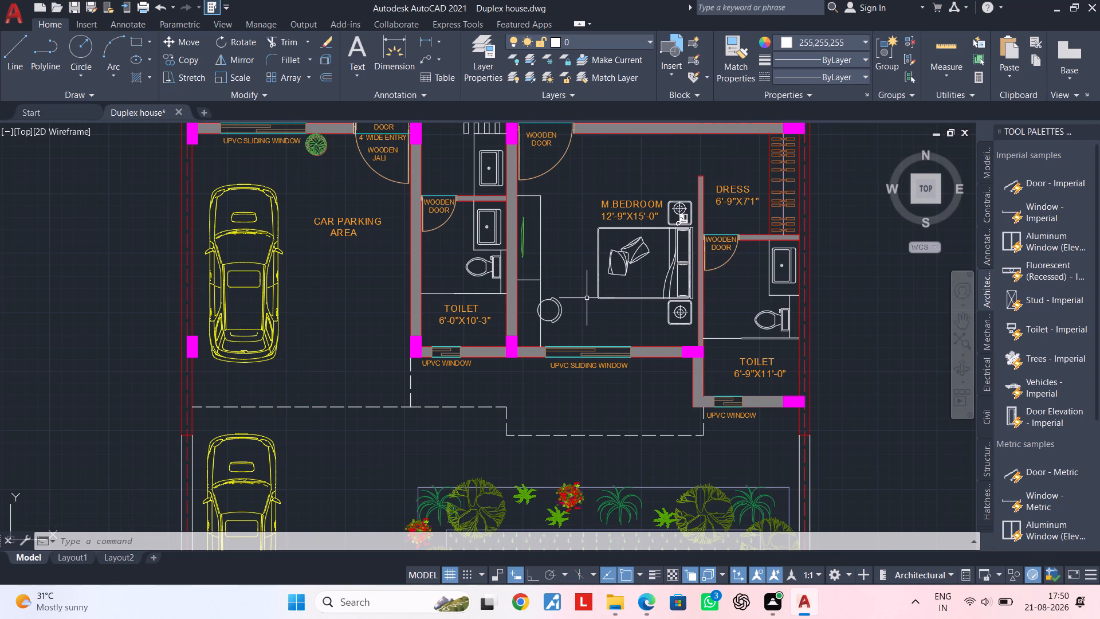
key("Escape")
key("Escape")
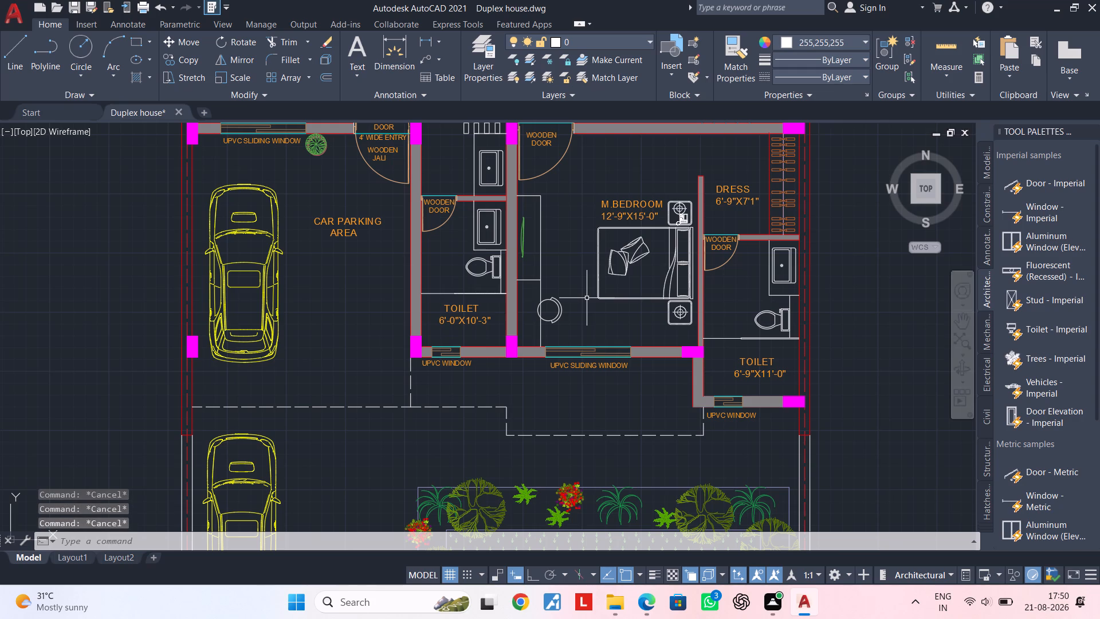
key("Escape")
Copy the vertical MODERN TV UNIT / STUDY TABLE label from the K BEDROOM onto the M.BEDROOM's TV counter.
middle_click_drag(378, 281, 371, 436)
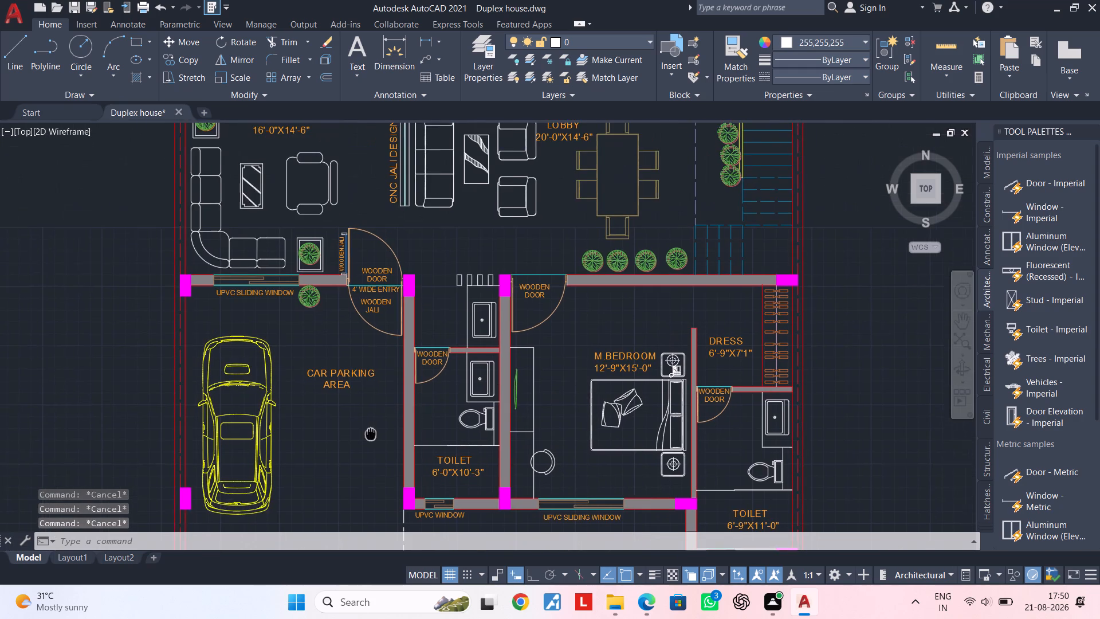
middle_click_drag(371, 436, 371, 437)
middle_click_drag(371, 391, 368, 590)
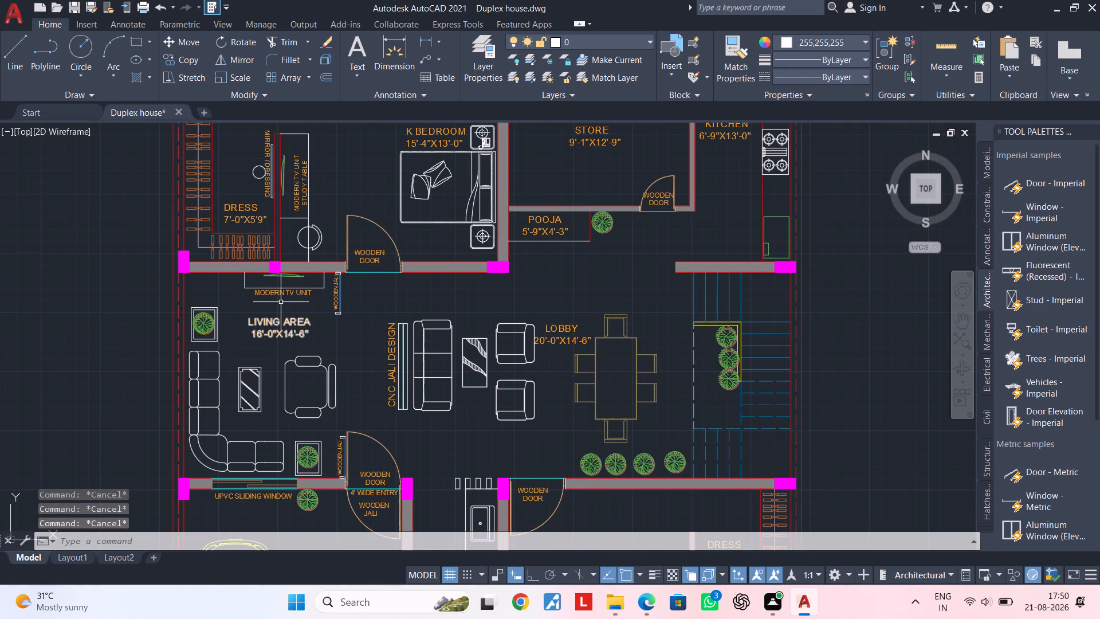
scroll(294, 198, "up", 3)
left_click(294, 198)
key("Escape")
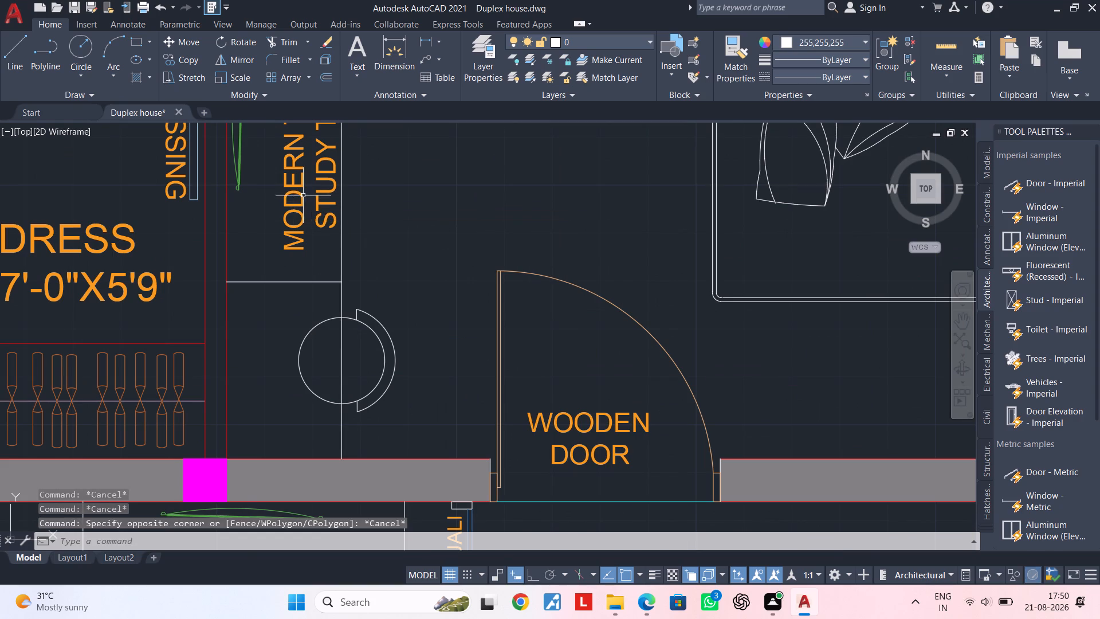
left_click(295, 202)
key("Escape")
left_click(300, 205)
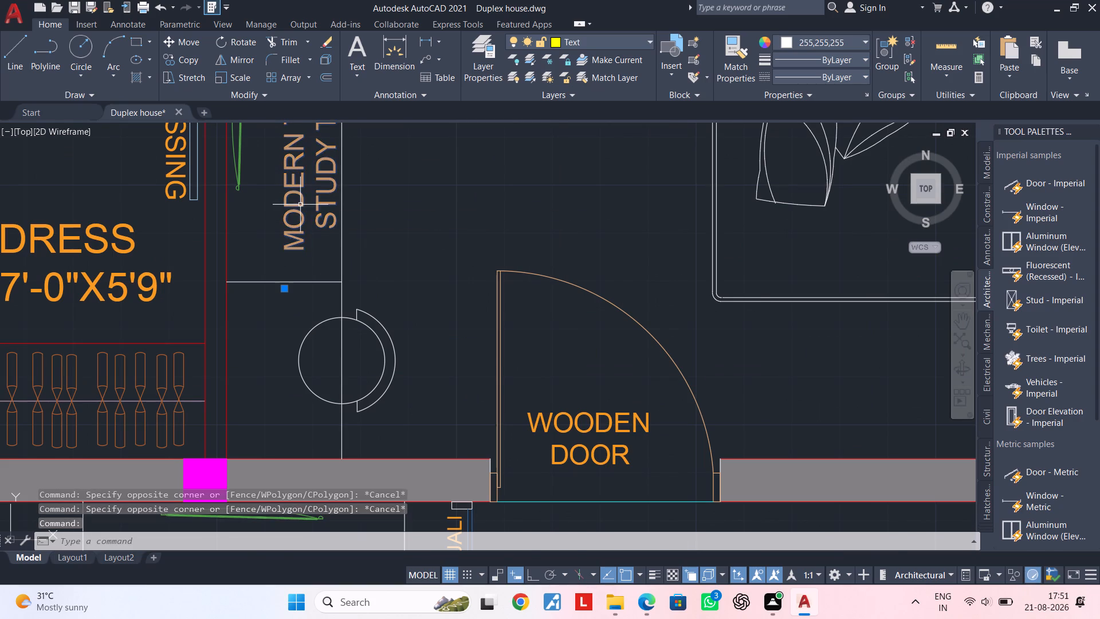
scroll(301, 206, "down", 1)
type("CO")
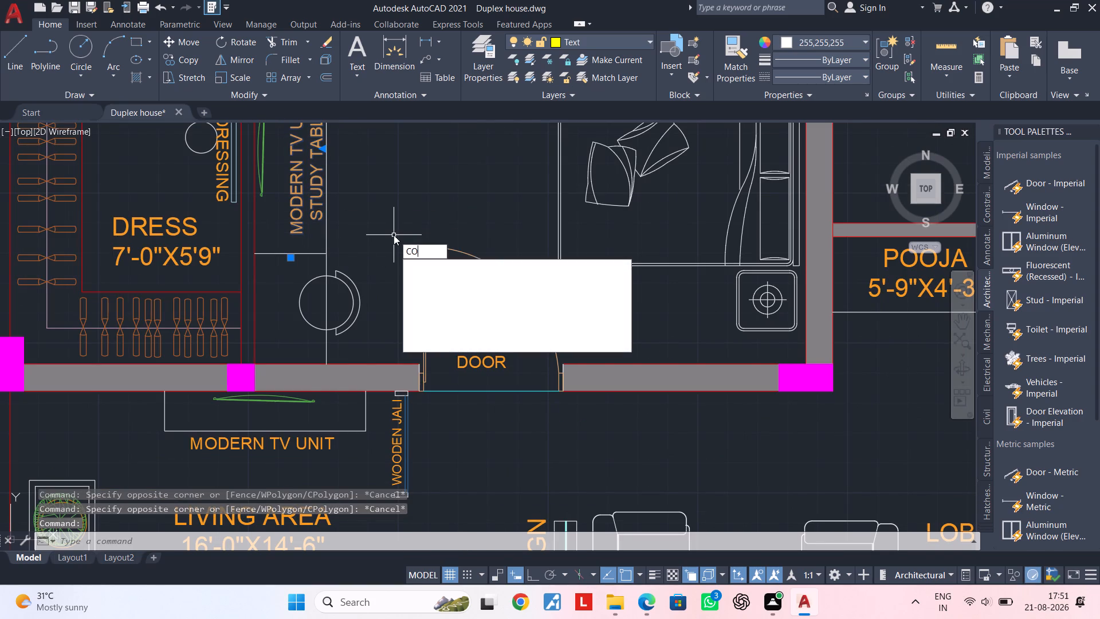
key("space")
double_click(315, 203)
scroll(432, 311, "down", 2)
middle_click_drag(446, 331, 454, 113)
middle_click_drag(545, 382, 533, 196)
middle_click_drag(586, 353, 473, 364)
scroll(518, 311, "up", 1)
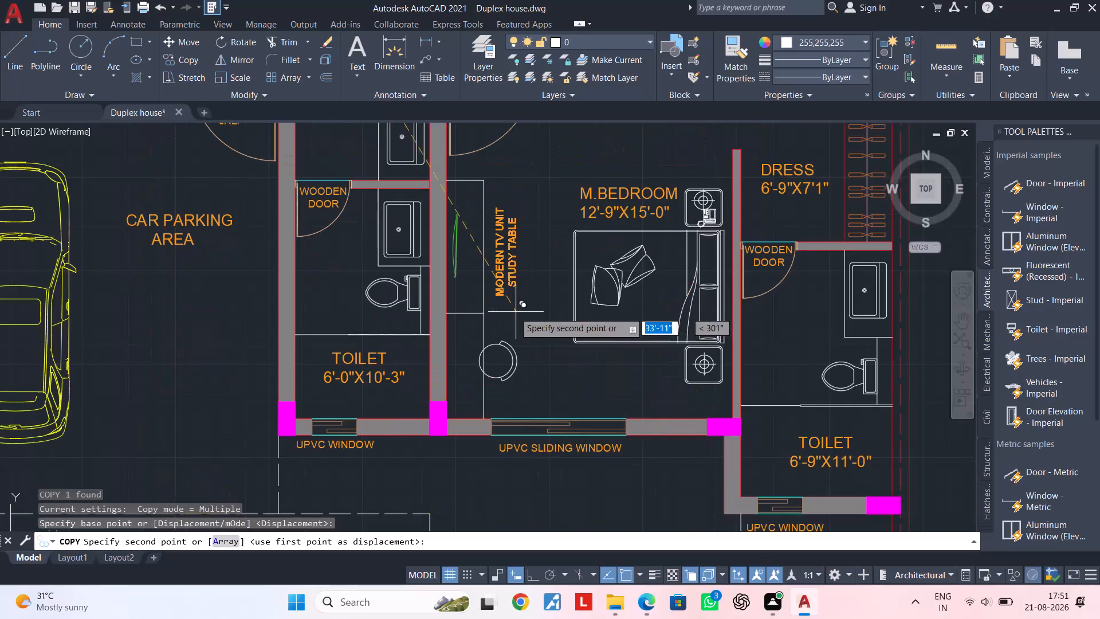
scroll(487, 313, "up", 1)
left_click(482, 317)
key("Escape")
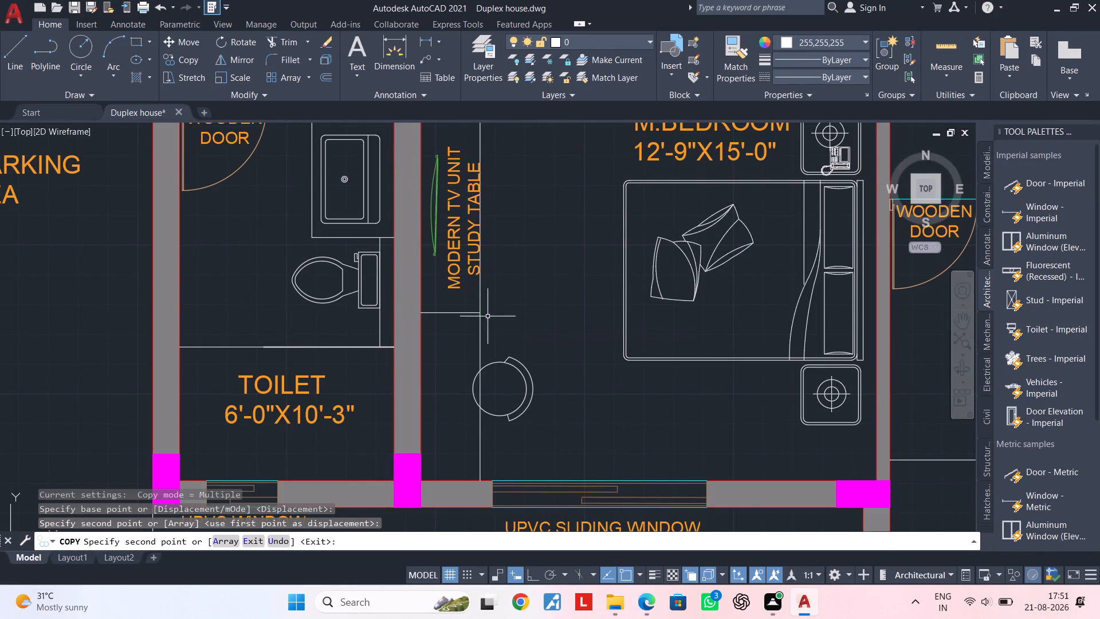
key("Escape")
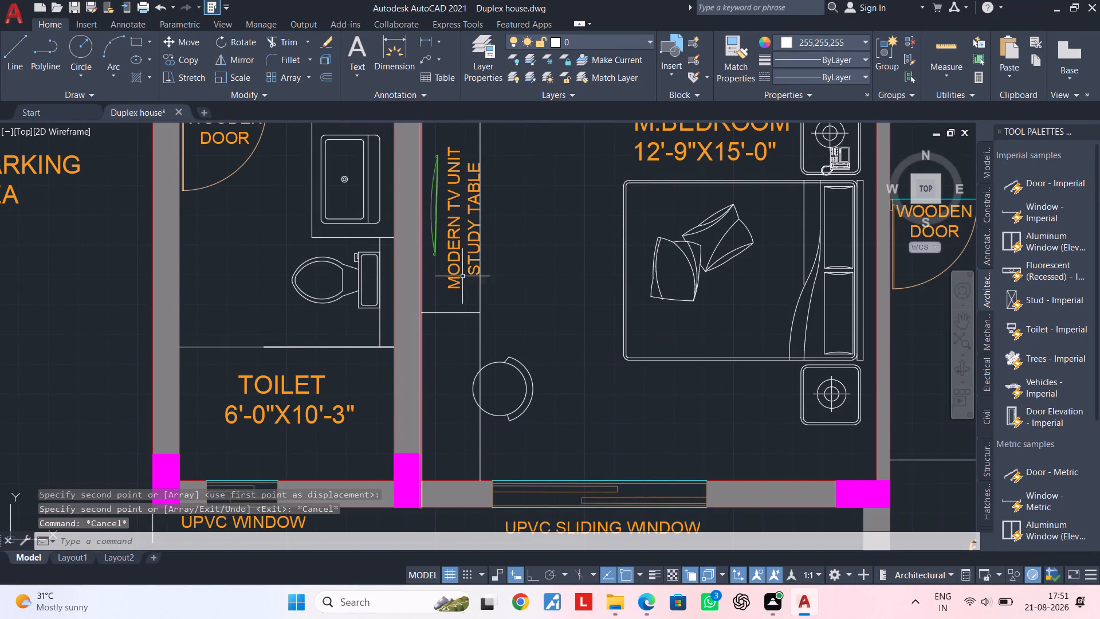
Remove the STUDY TABLE line from the M.BEDROOM counter label so it reads only MODERN TV UNIT.
triple_click(456, 277)
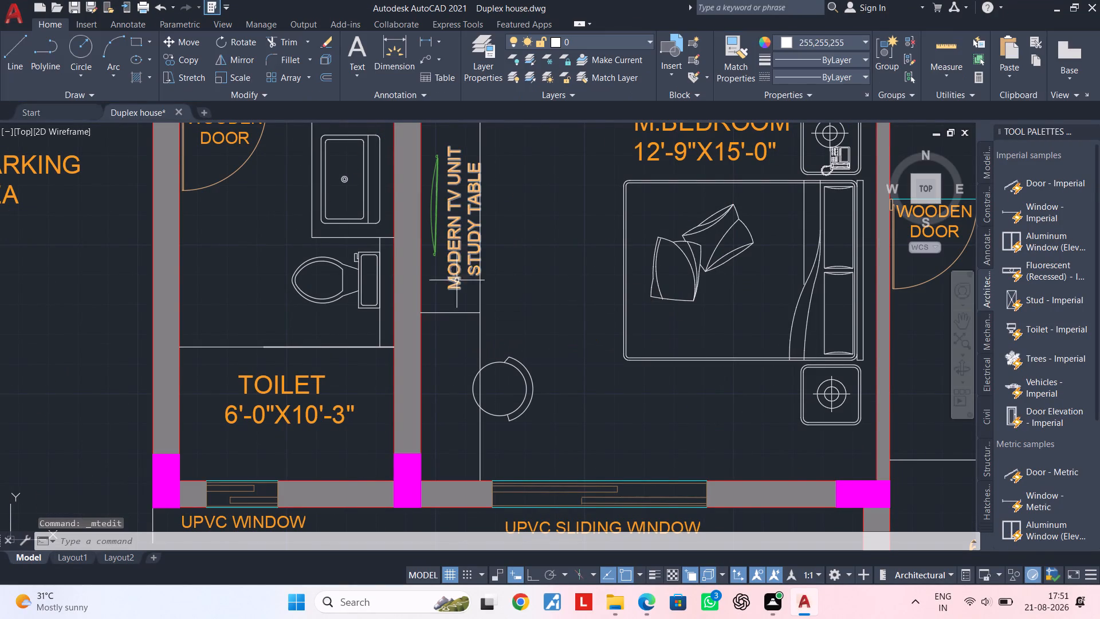
double_click(458, 270)
left_click(603, 343)
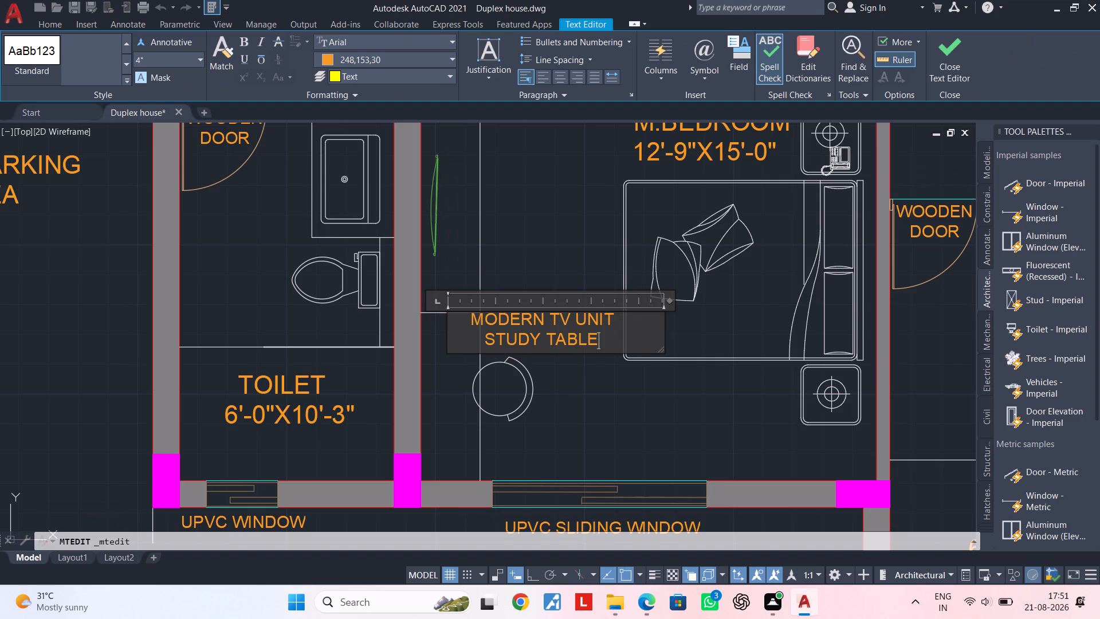
key("BackSpace")
key("BackSpace")
key("BackSpace")
key("BackSpace")
key("BackSpace")
key("BackSpace")
key("BackSpace")
key("BackSpace")
key("BackSpace")
key("BackSpace")
key("BackSpace")
key("BackSpace")
key("BackSpace")
key("BackSpace")
key("BackSpace")
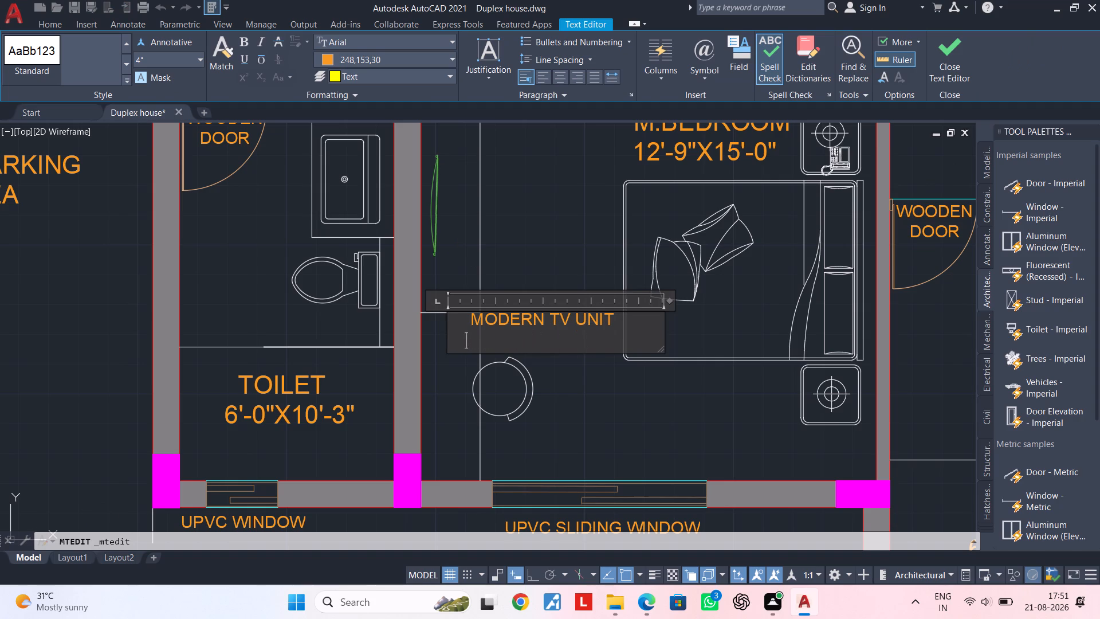
key("BackSpace")
key("BackSpace")
key("BackSpace")
key("BackSpace")
key("BackSpace")
left_click(598, 399)
Copy the M.BEDROOM's vertical MODERN TV UNIT label straight down onto the desk section beside the round chair.
left_click(452, 272)
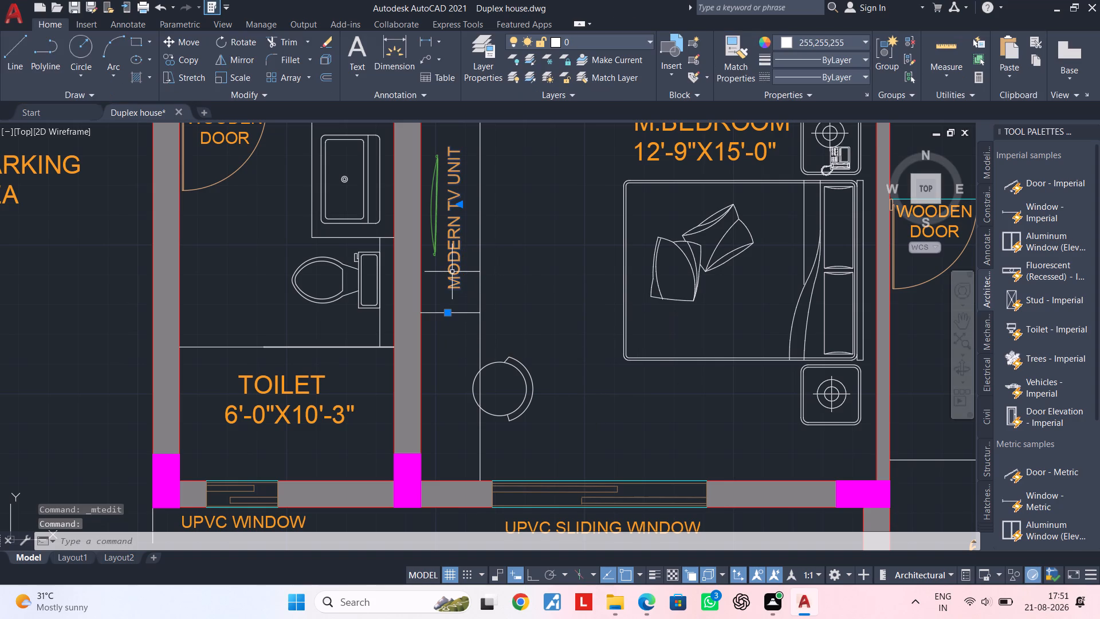
key("c")
key("o")
key("space")
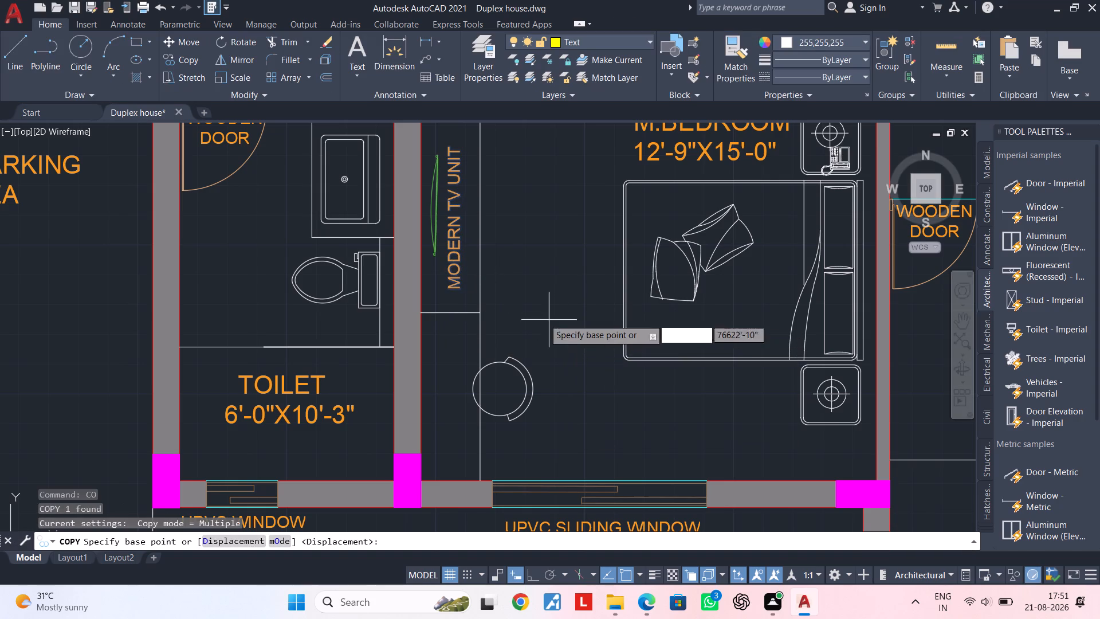
double_click(454, 265)
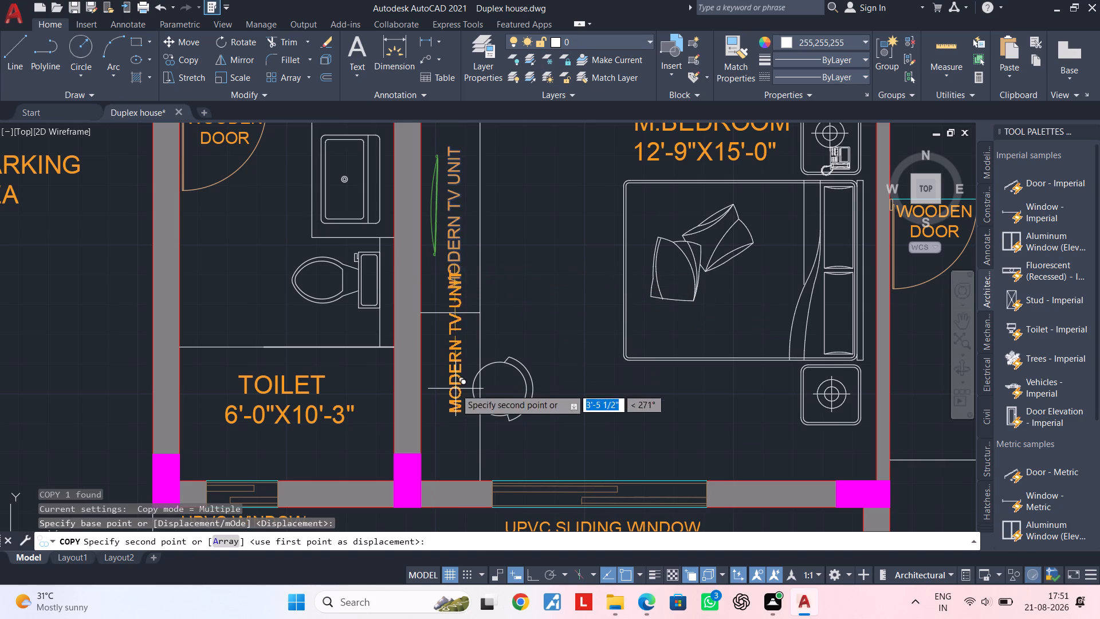
middle_click_drag(458, 387, 481, 277)
left_click(478, 336)
key("Escape")
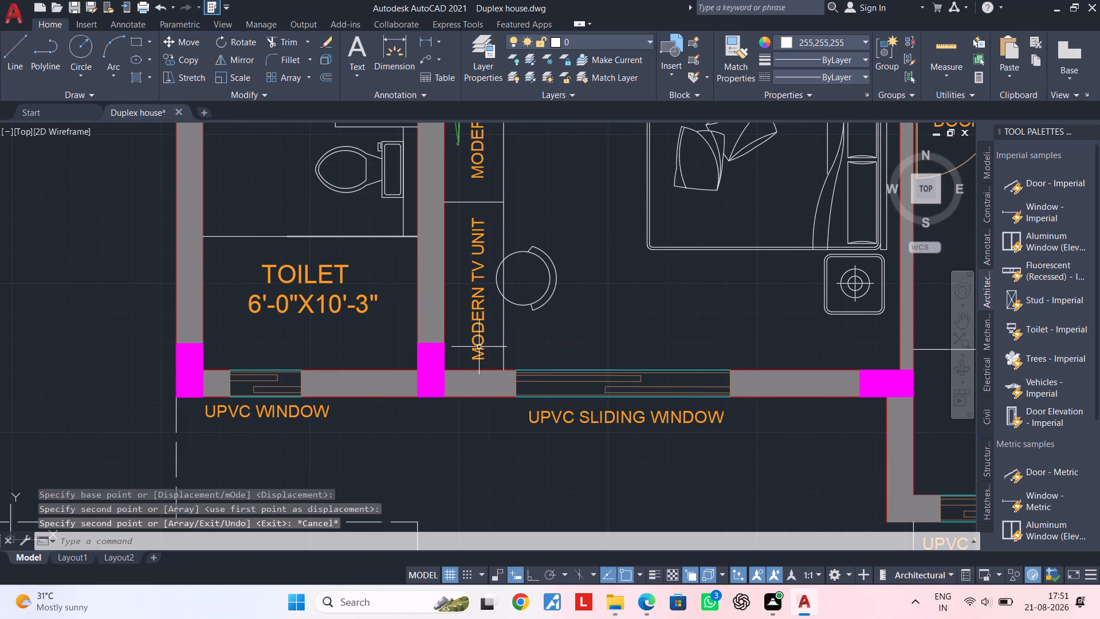
key("Escape")
Change the text of the copied label beside the M.BEDROOM chair to STUDY TABLE.
double_click(479, 347)
left_click(647, 387)
key("BackSpace")
key("BackSpace")
key("BackSpace")
key("BackSpace")
key("BackSpace")
key("BackSpace")
key("BackSpace")
key("BackSpace")
key("BackSpace")
key("BackSpace")
key("BackSpace")
key("BackSpace")
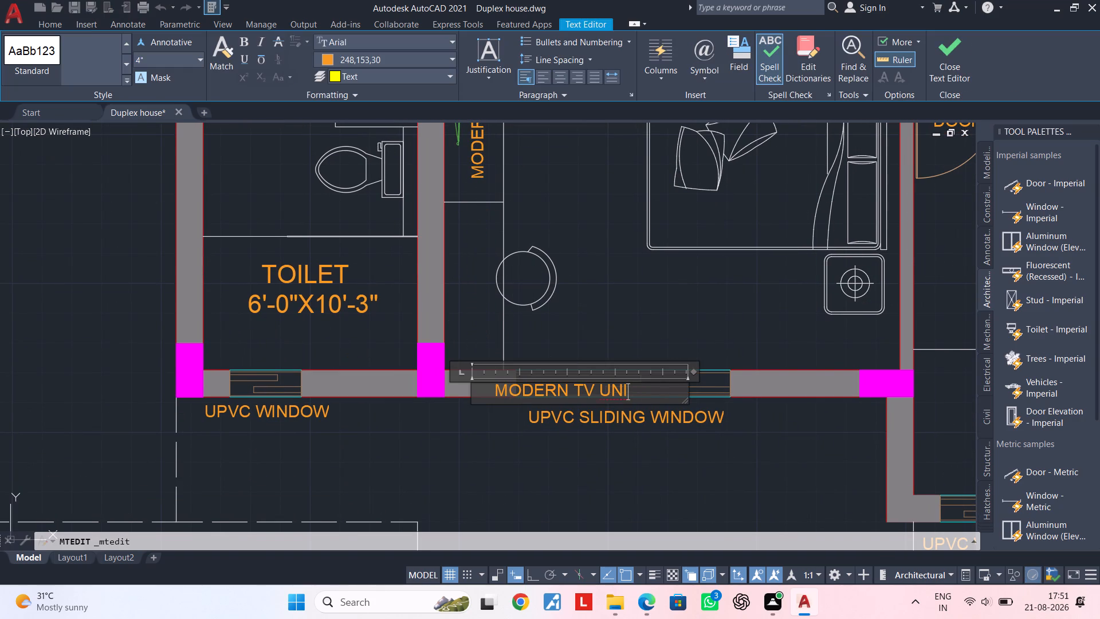
key("BackSpace")
key("BackSpace")
type("STU")
type("DY L")
key("BackSpace")
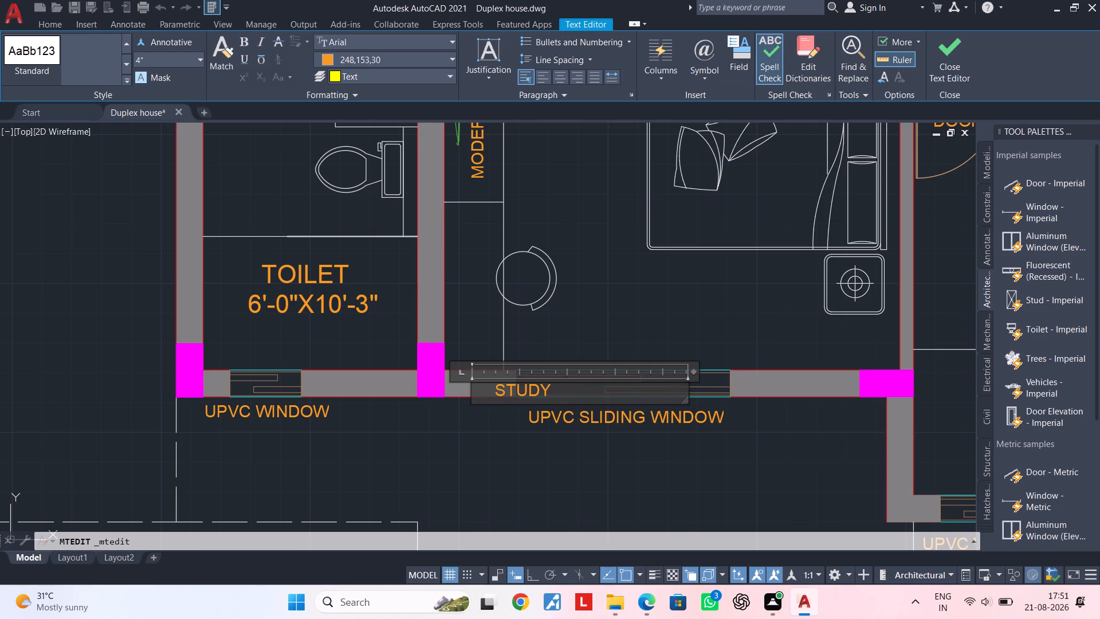
type("TABLE")
left_click(627, 449)
key("Escape")
key("Escape")
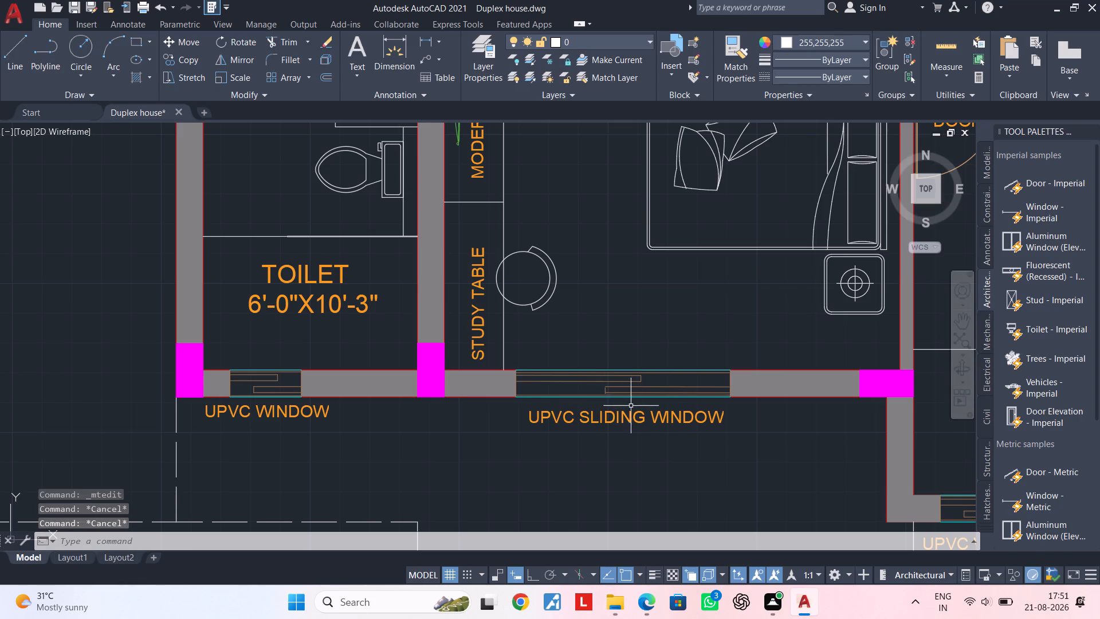
Draw a thin mirror rectangle about 3'-0 3/4" by 1" just below the top wall of the M.BEDROOM's DRESS area.
middle_click_drag(675, 406, 514, 424)
key("Escape")
scroll(515, 424, "down", 2)
middle_click_drag(487, 440, 452, 448)
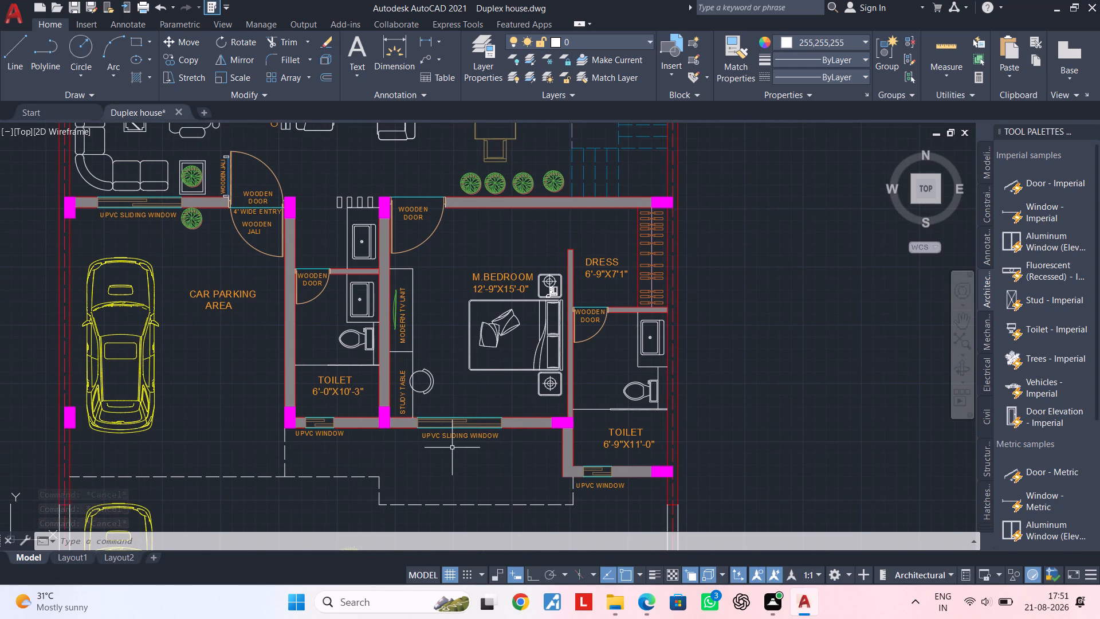
key("Escape")
key("Escape")
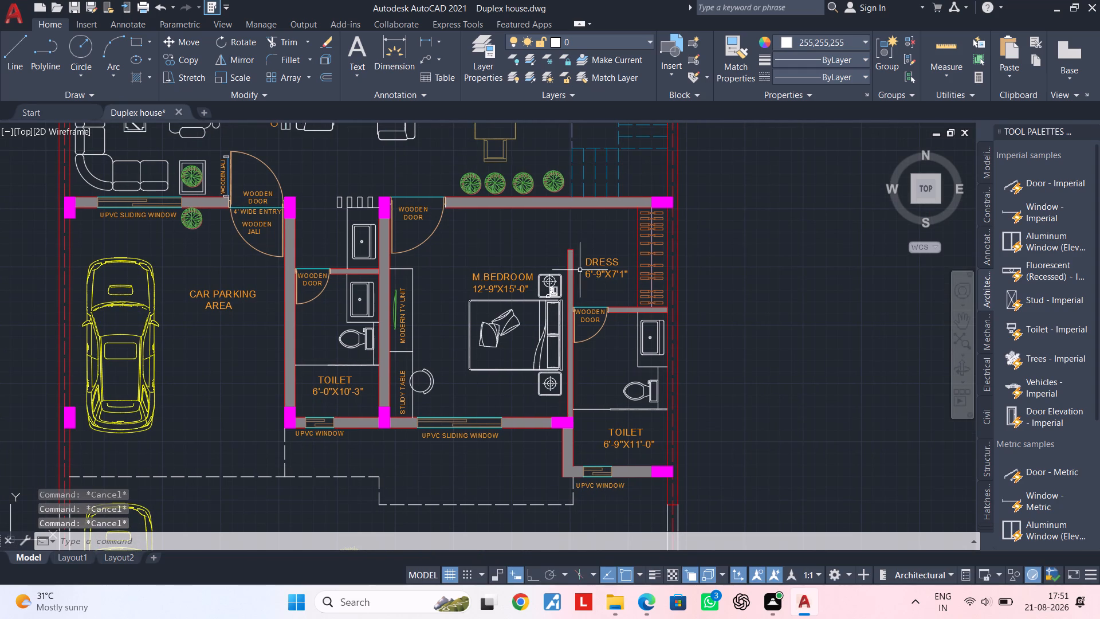
middle_click_drag(581, 269, 458, 308)
scroll(486, 279, "up", 2)
middle_click_drag(488, 279, 473, 346)
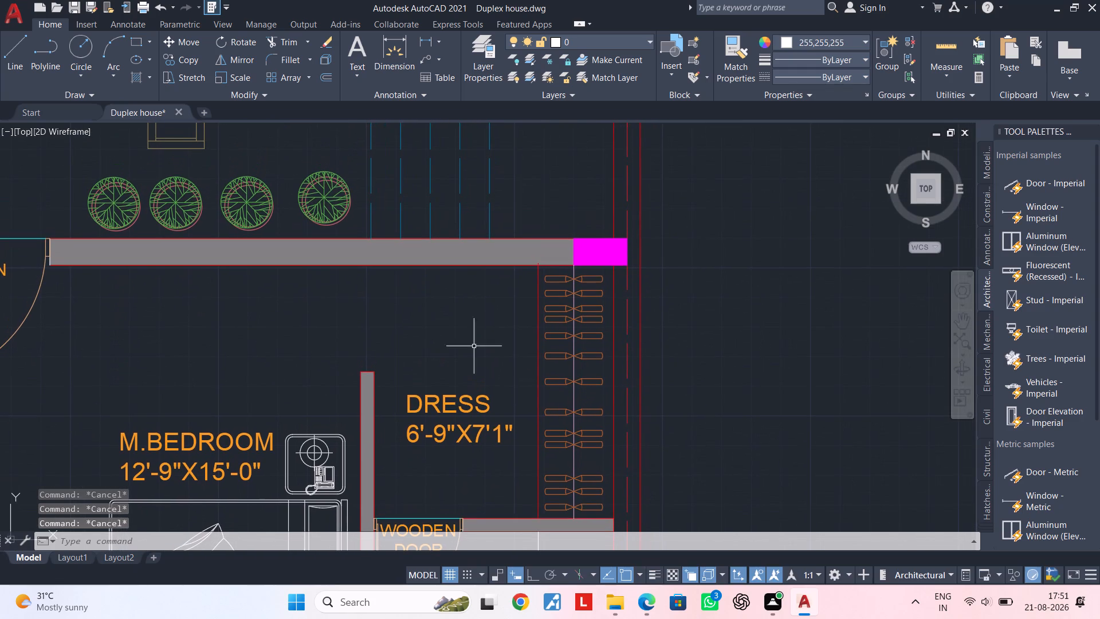
scroll(474, 301, "up", 1)
middle_click_drag(465, 298, 463, 340)
key("Escape")
key("r")
key("e")
key("c")
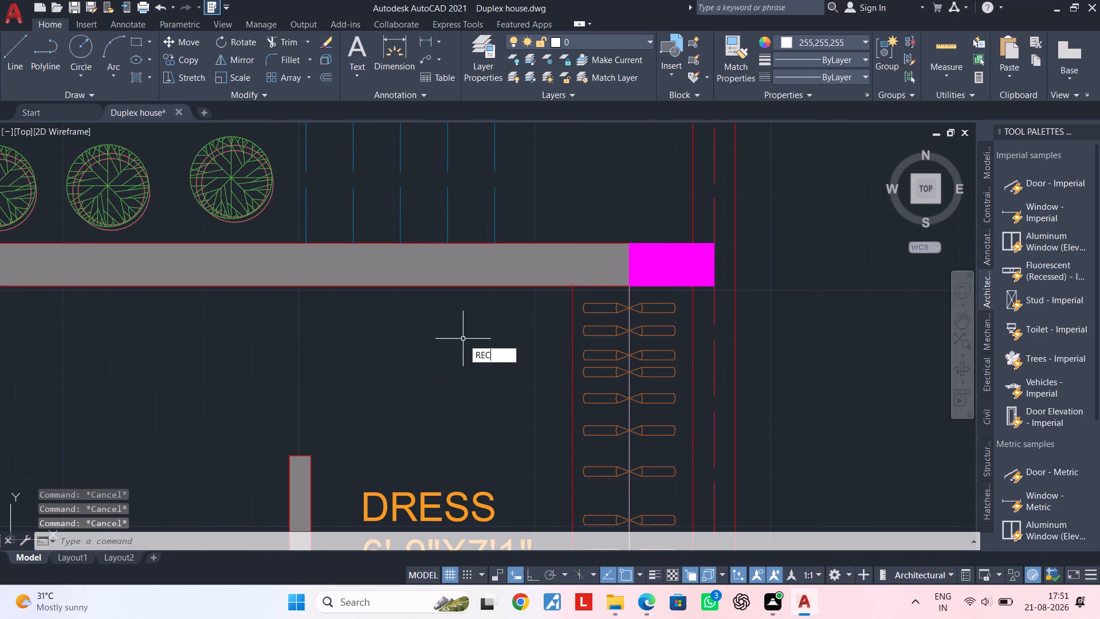
key("space")
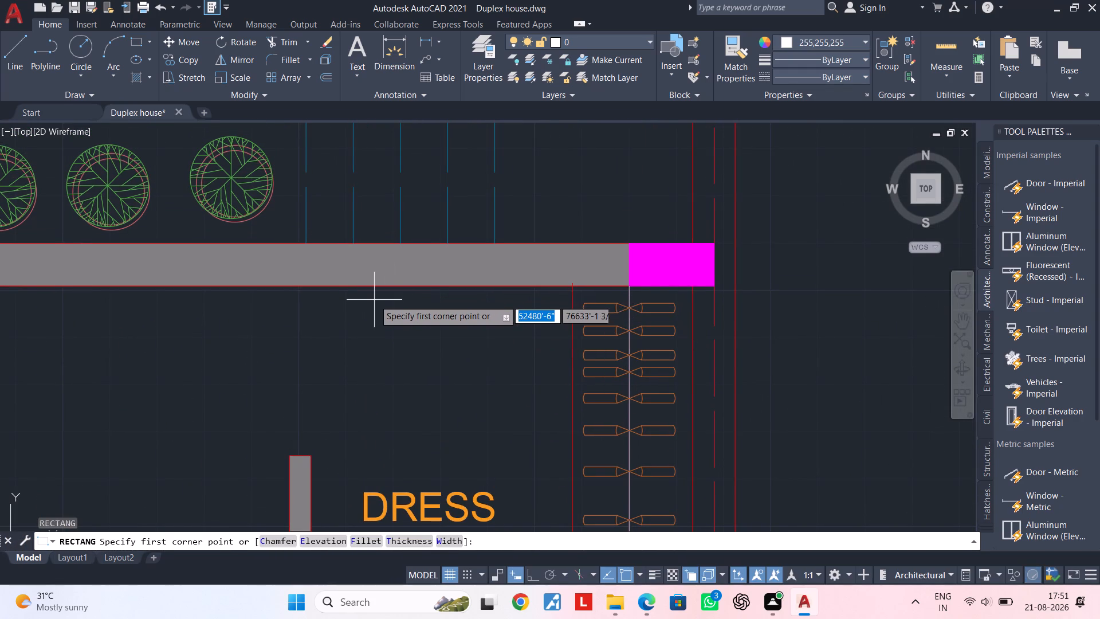
scroll(377, 296, "up", 3)
left_click(361, 267)
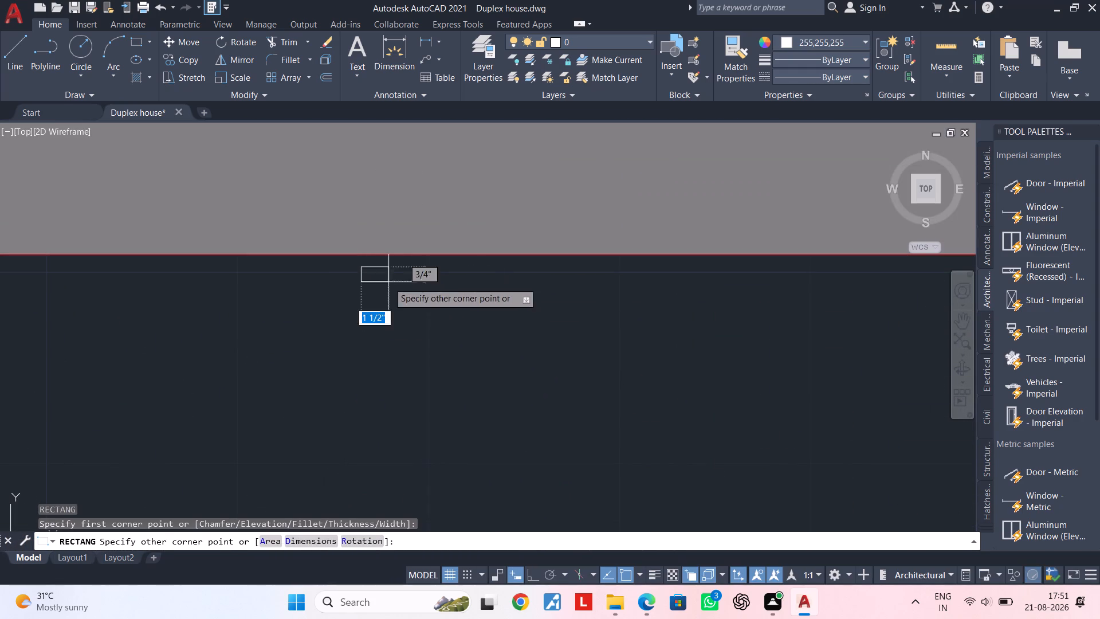
scroll(454, 297, "down", 2)
middle_click_drag(476, 308, 378, 302)
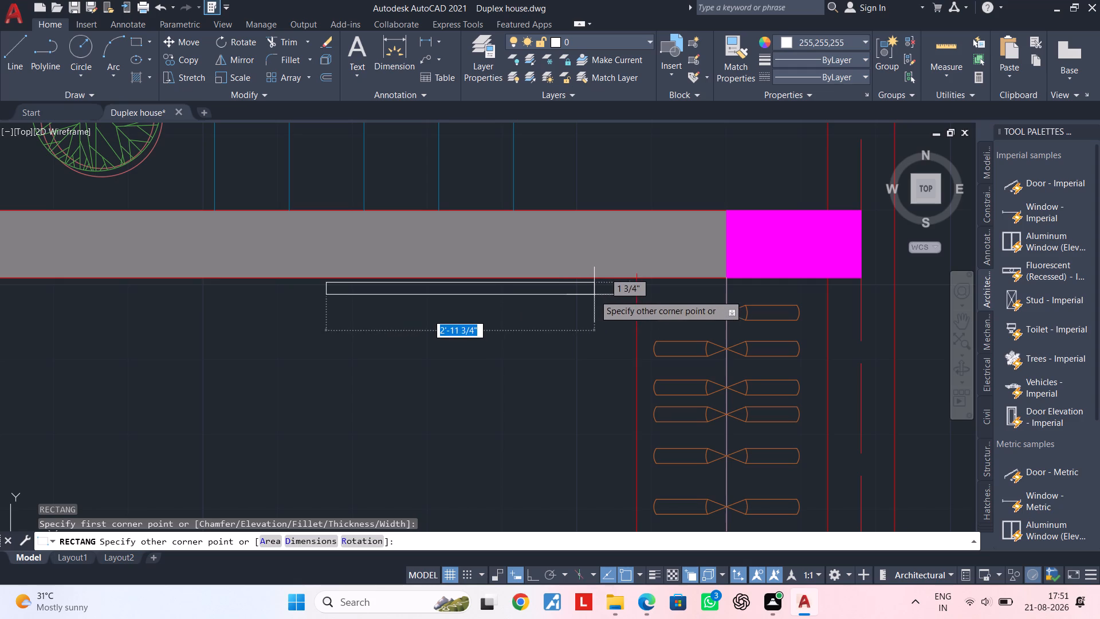
middle_click_drag(596, 292, 560, 310)
scroll(564, 308, "up", 1)
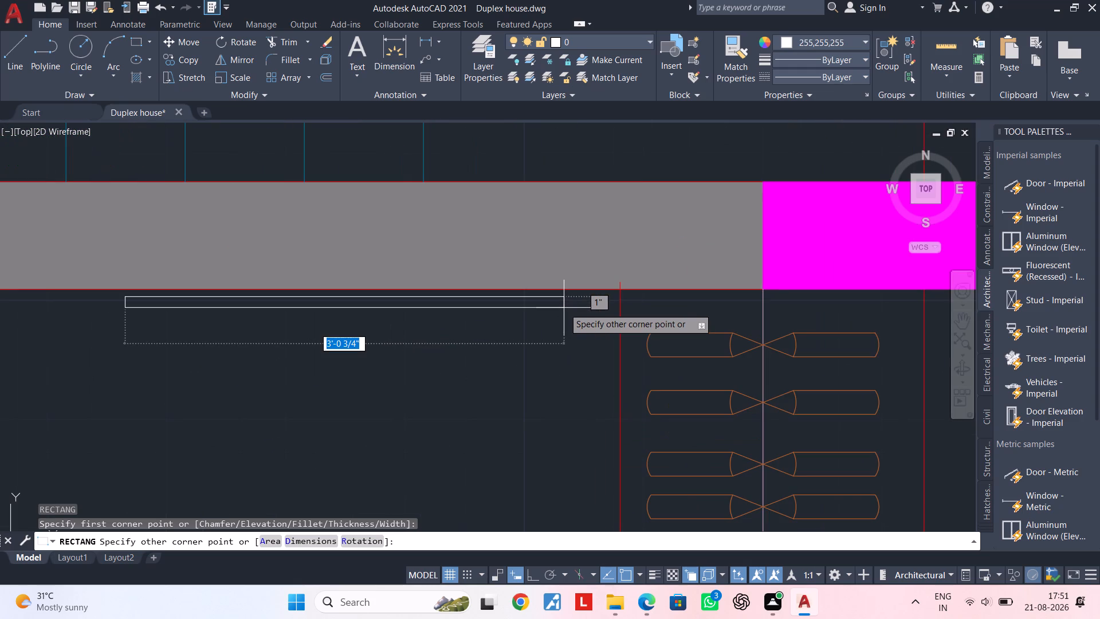
left_click(564, 308)
middle_click_drag(537, 332, 641, 345)
key("Escape")
key("Escape")
key("Escape")
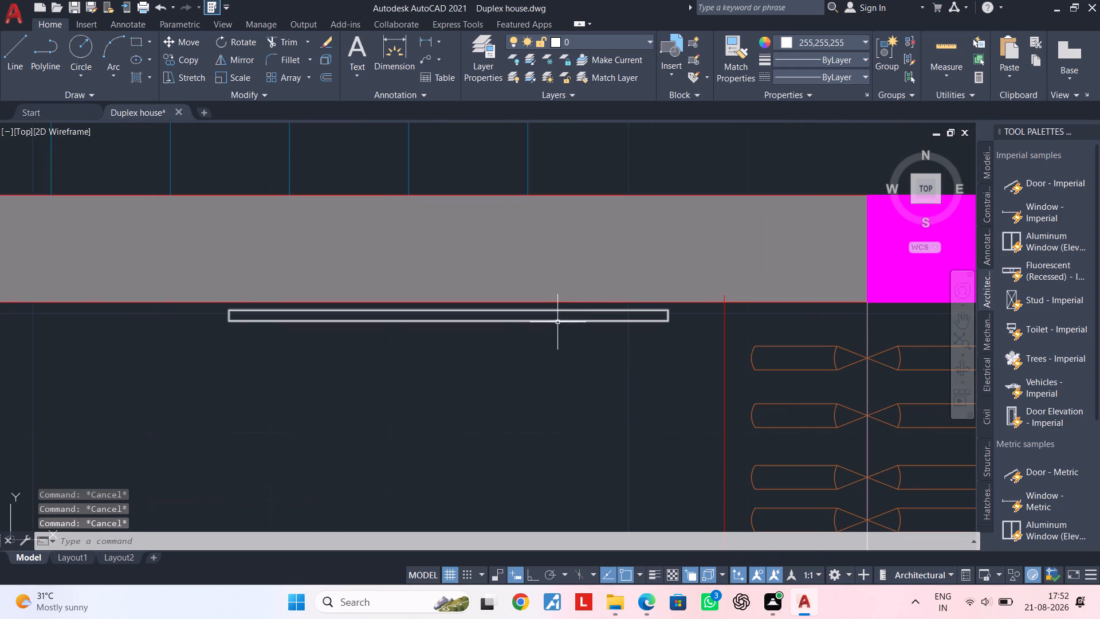
Fill the thin rectangle below the DRESS area's top wall with a solid yellow hatch.
key("h")
key("space")
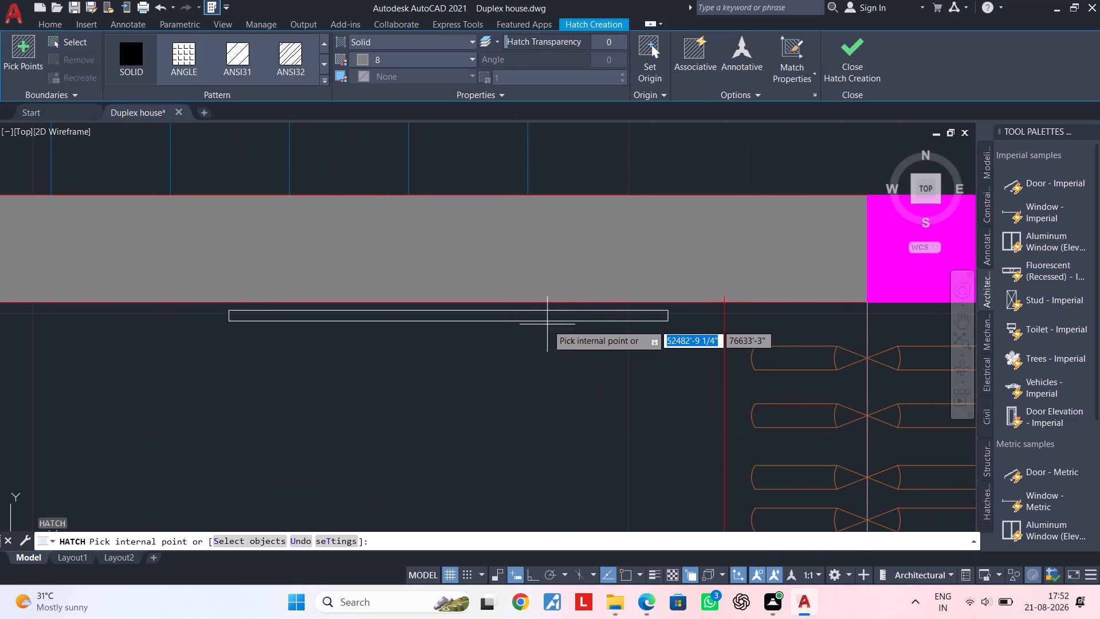
left_click(363, 61)
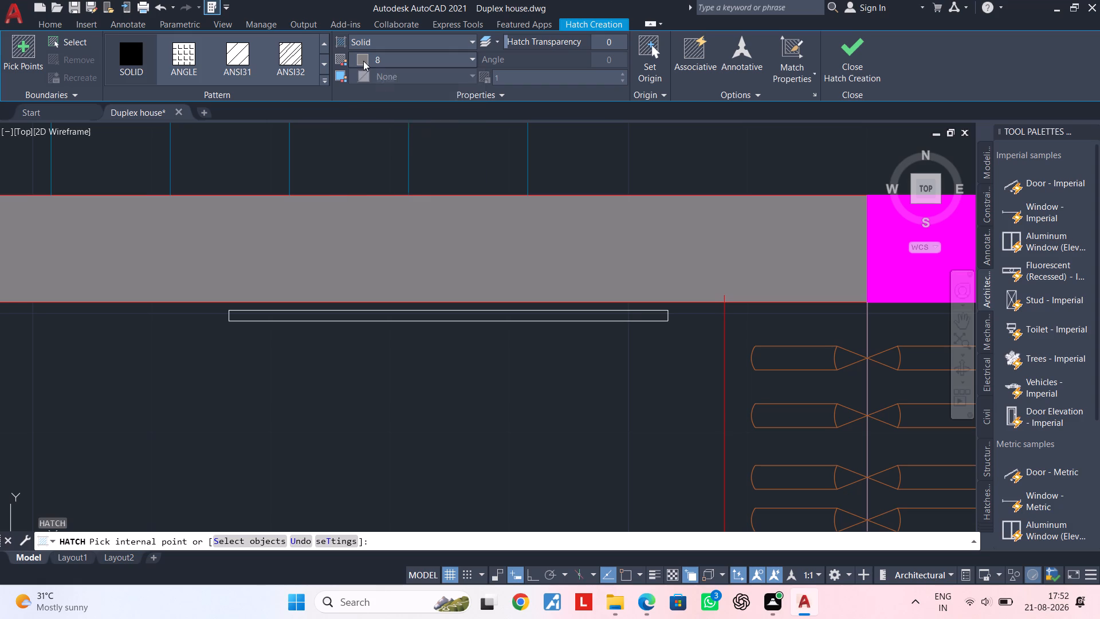
left_click(372, 217)
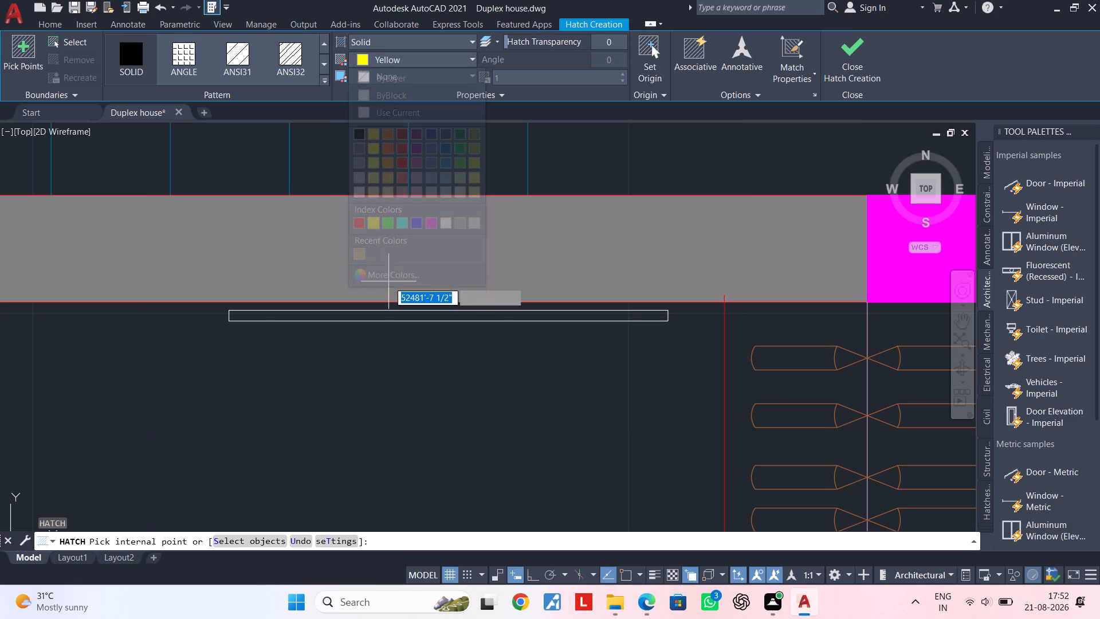
left_click(477, 317)
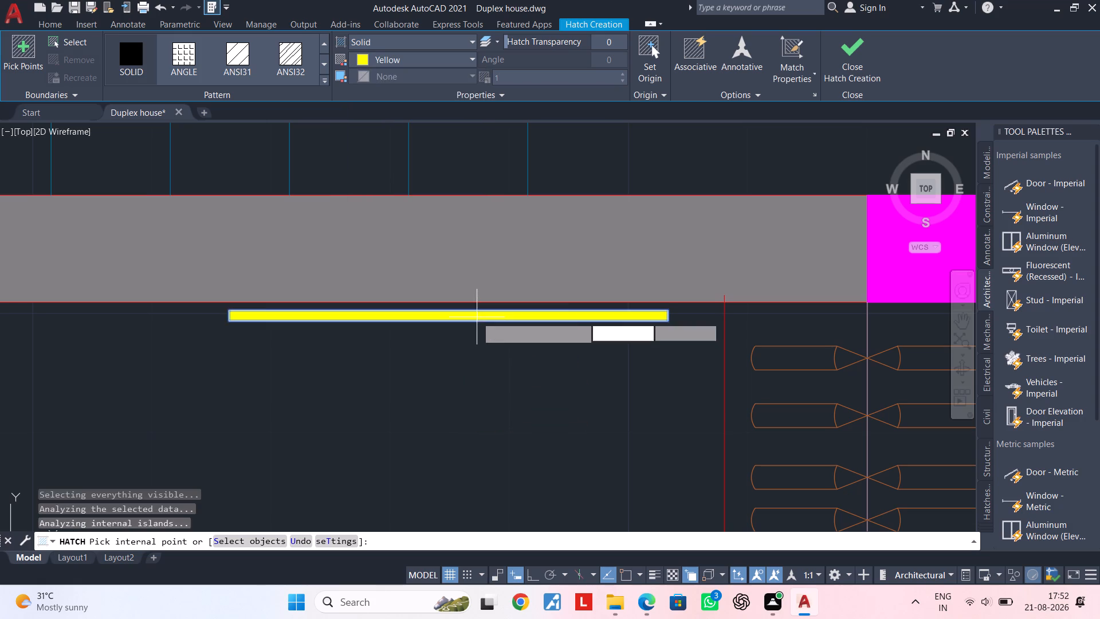
key("Escape")
scroll(479, 361, "down", 3)
middle_click_drag(480, 371, 546, 356)
key("Escape")
key("Escape")
middle_click_drag(541, 356, 559, 319)
scroll(551, 314, "up", 2)
middle_click_drag(550, 312, 500, 316)
key("Escape")
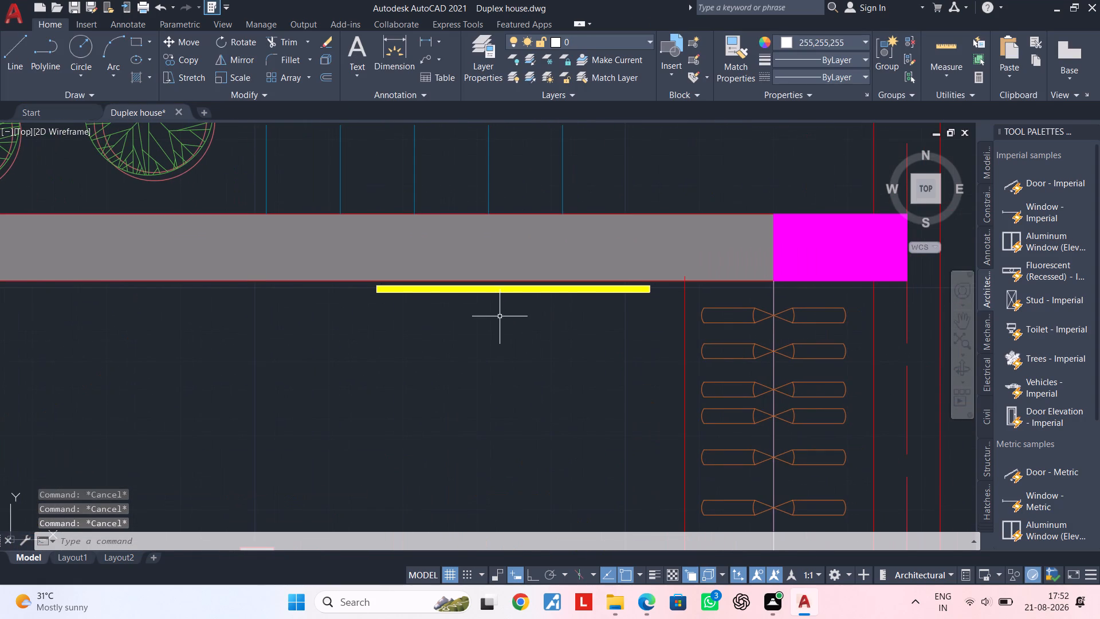
key("Escape")
key("Escape")
key("Escape")
key("Escape")
key("Escape")
scroll(502, 322, "down", 2)
middle_click_drag(492, 332, 611, 355)
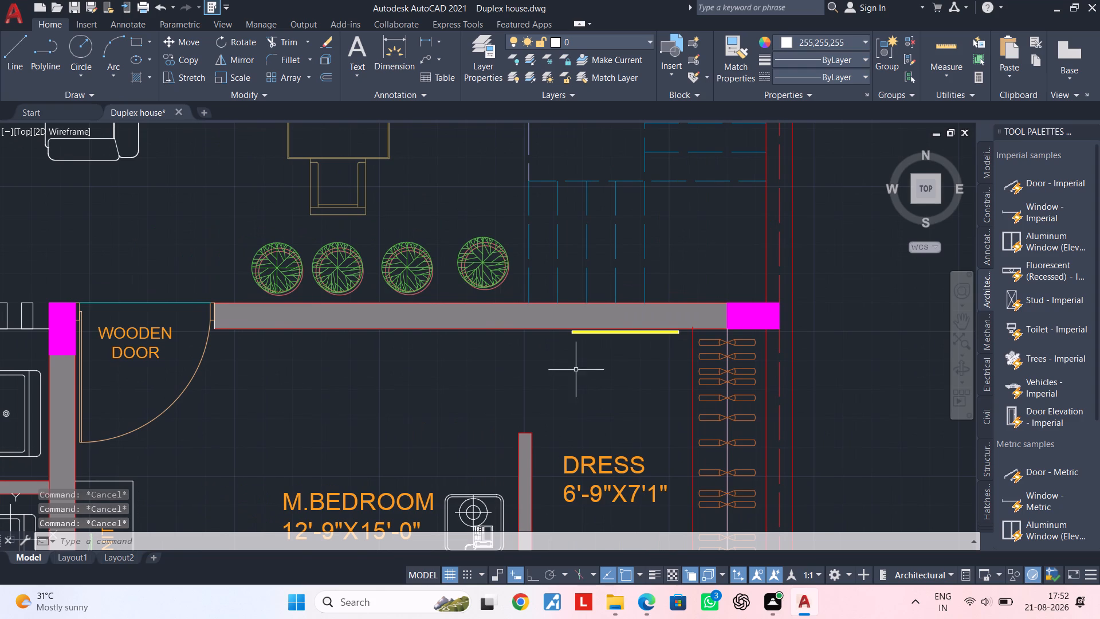
Copy the LIVING AREA's MODERN TV UNIT label to just below the yellow mirror strip in the DRESS area.
scroll(566, 377, "down", 1)
middle_click_drag(545, 381, 679, 380)
middle_click_drag(665, 380, 691, 455)
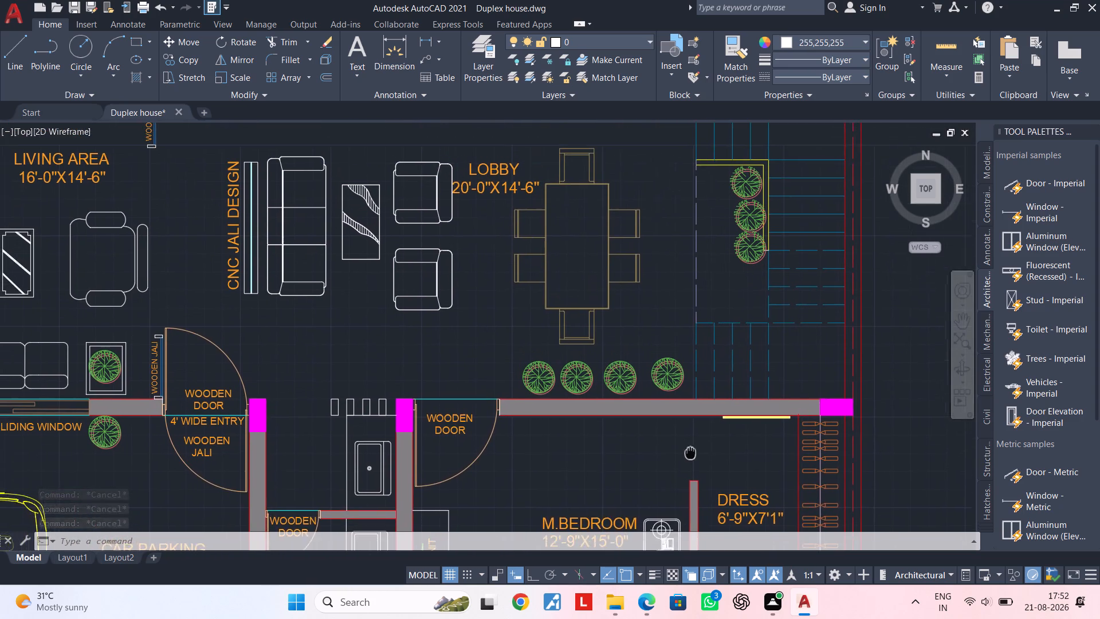
middle_click_drag(691, 455, 772, 527)
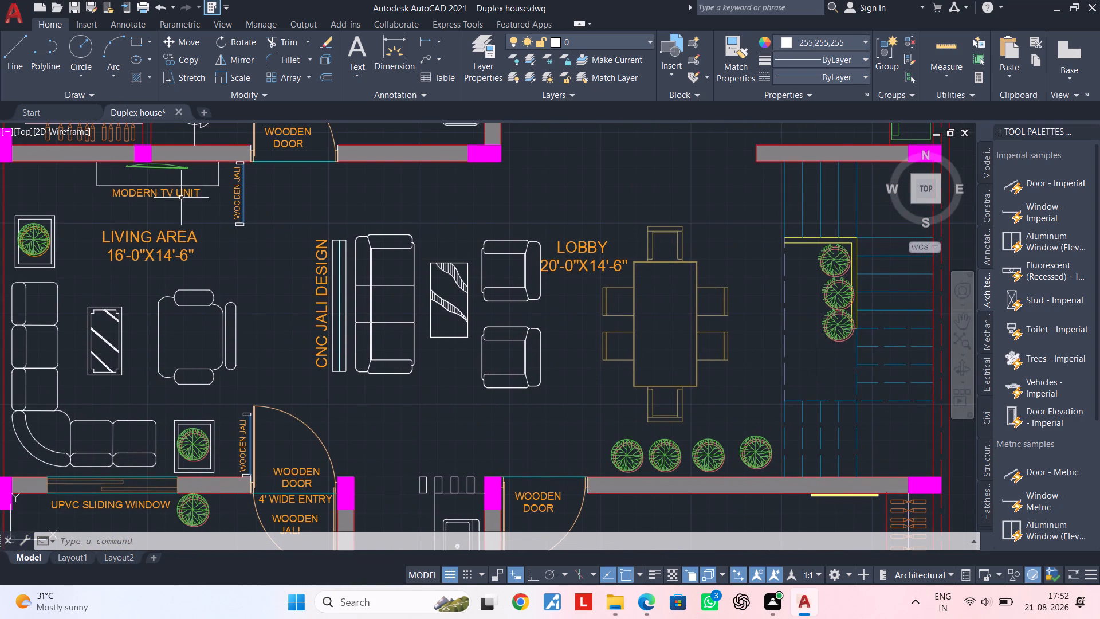
left_click_drag(181, 193, 198, 224)
key("c")
key("o")
key("space")
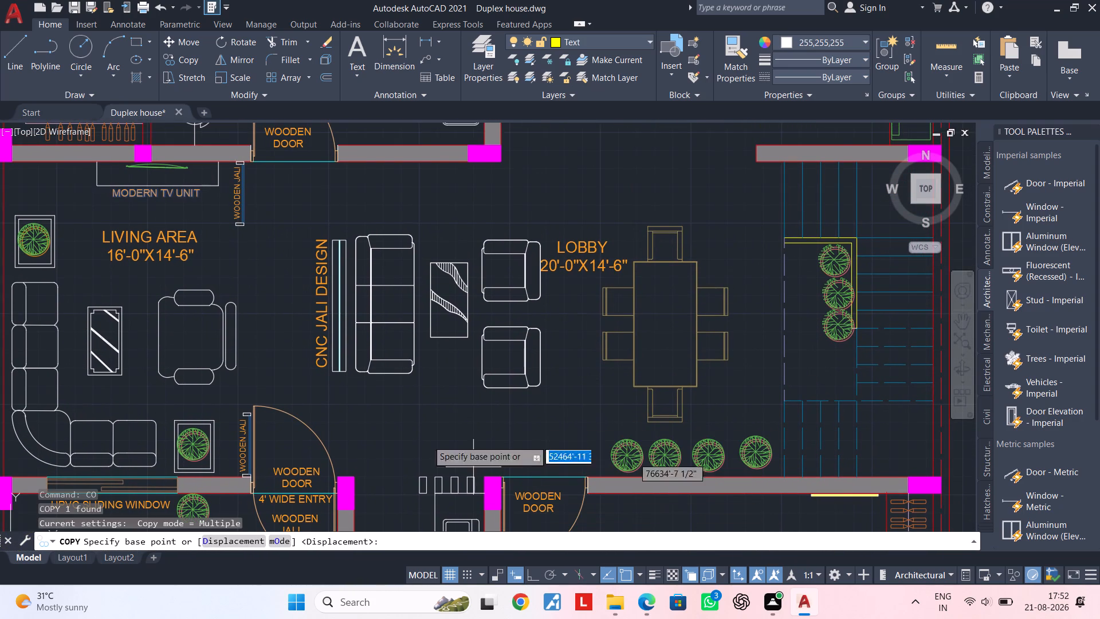
left_click(139, 199)
scroll(517, 373, "down", 1)
middle_click_drag(527, 376, 348, 295)
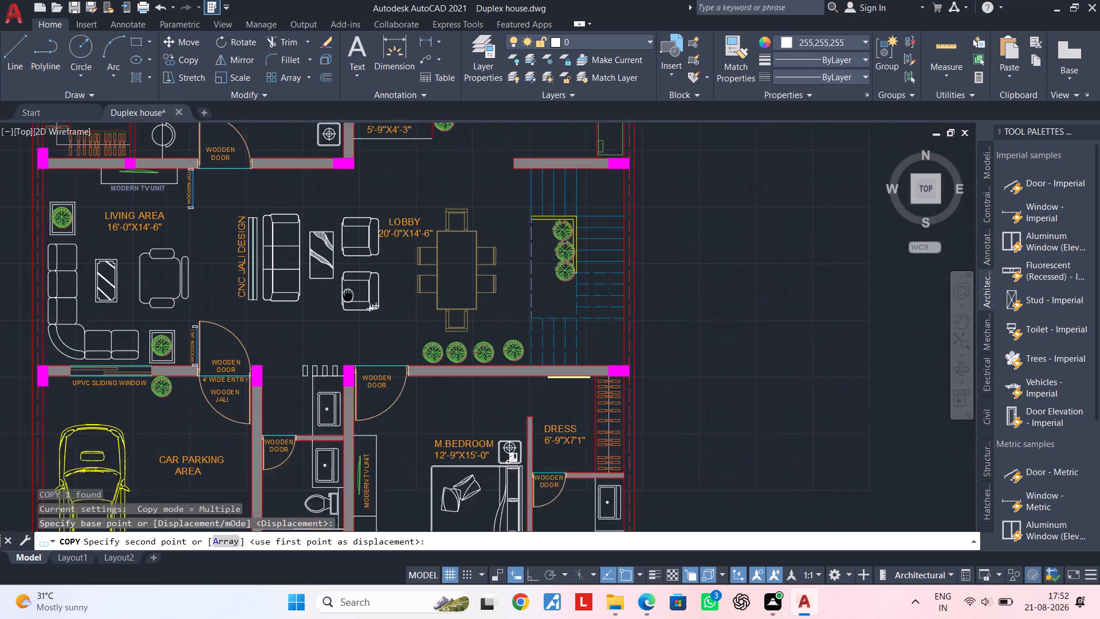
middle_click_drag(348, 295, 279, 273)
scroll(457, 367, "up", 4)
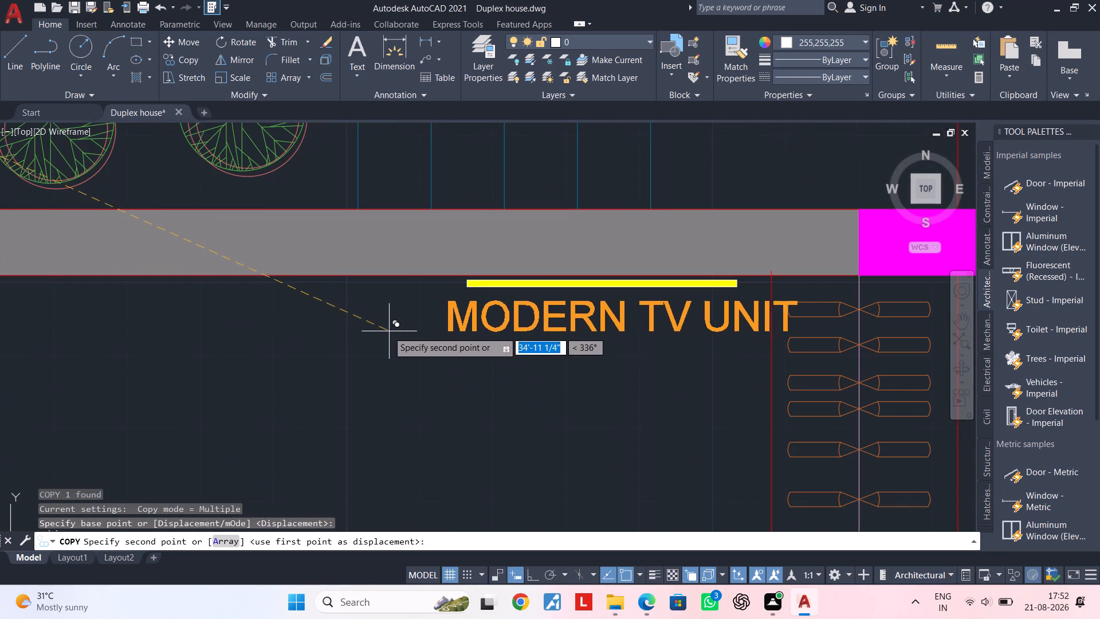
left_click(364, 328)
key("Escape")
key("Escape")
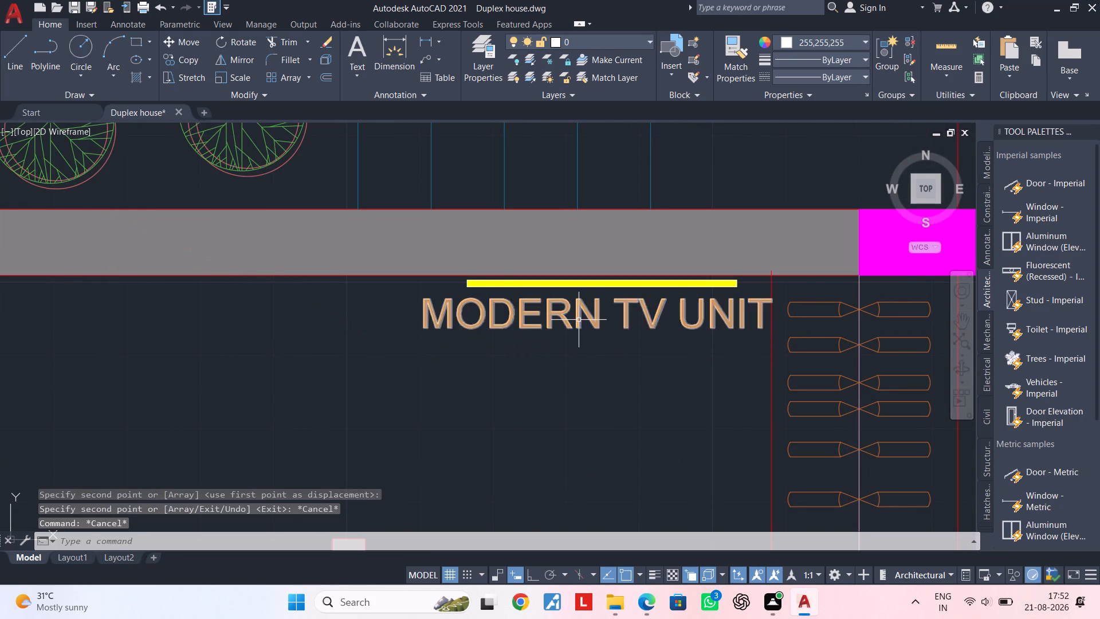
Change the text of the copied label below the DRESS area's mirror strip to MIRROR / DRESSING.
double_click(579, 320)
double_click(765, 323)
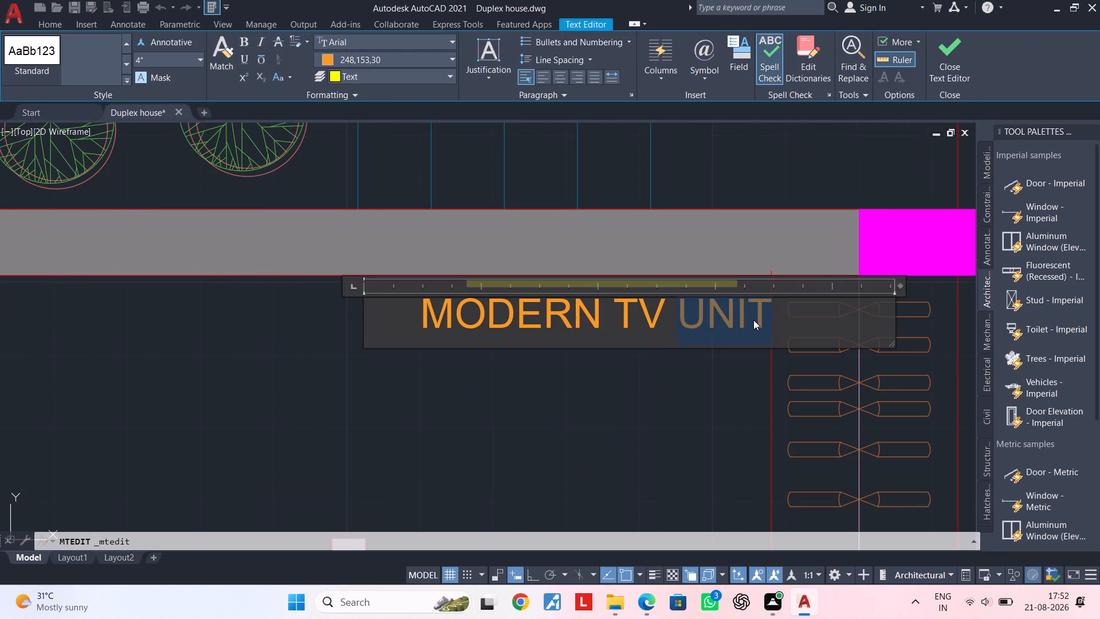
key("BackSpace")
key("BackSpace")
key("BackSpace")
key("BackSpace")
key("BackSpace")
key("BackSpace")
key("BackSpace")
key("BackSpace")
key("BackSpace")
key("BackSpace")
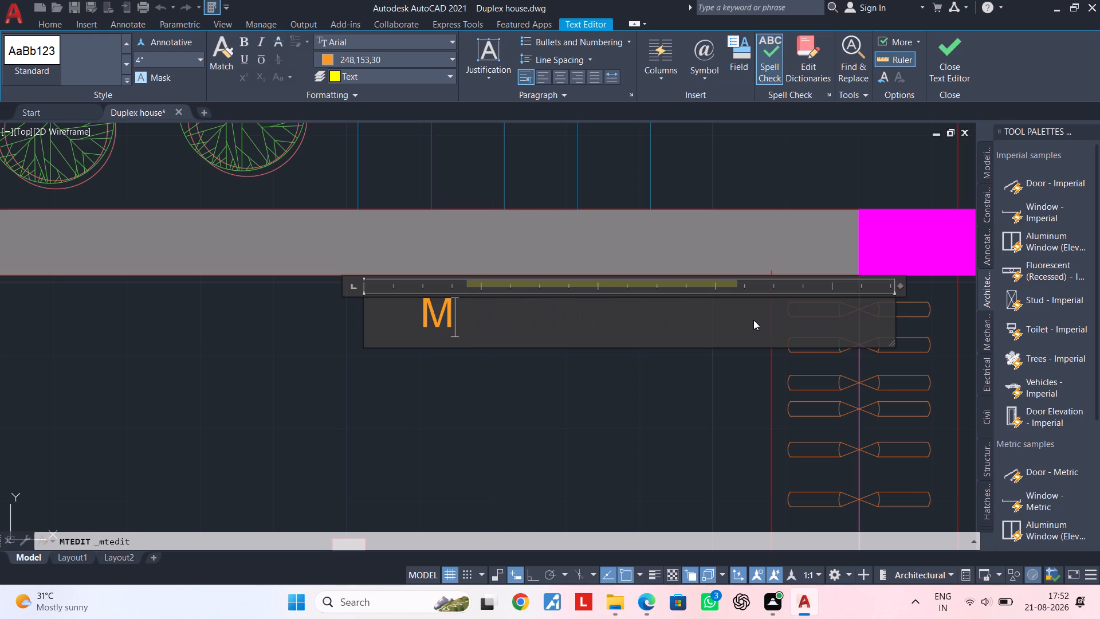
type("IRRO")
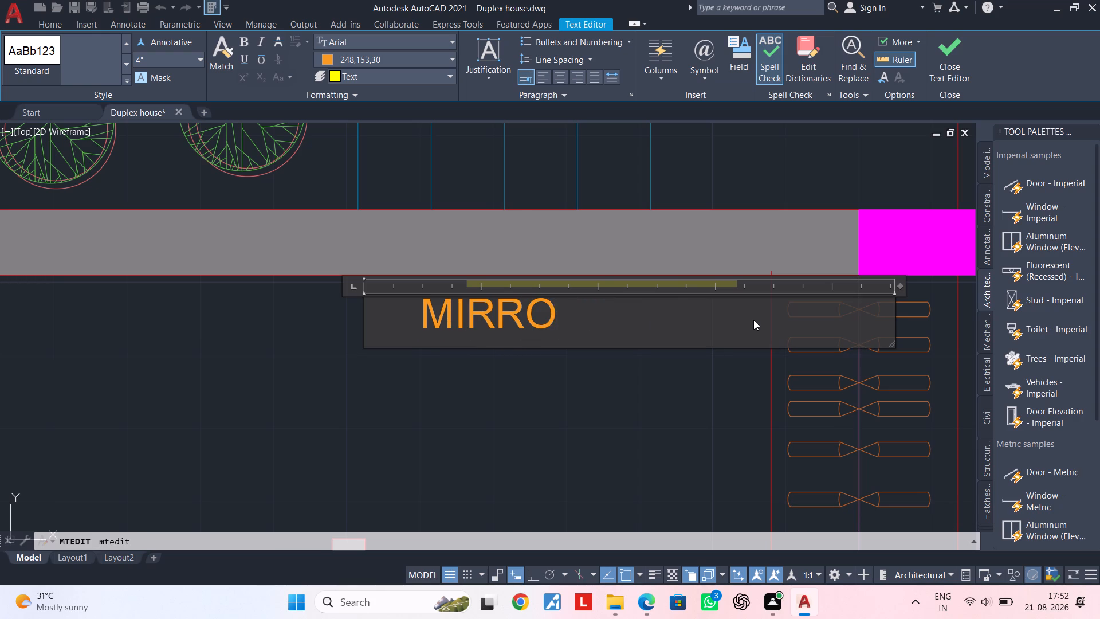
type("R")
key("space")
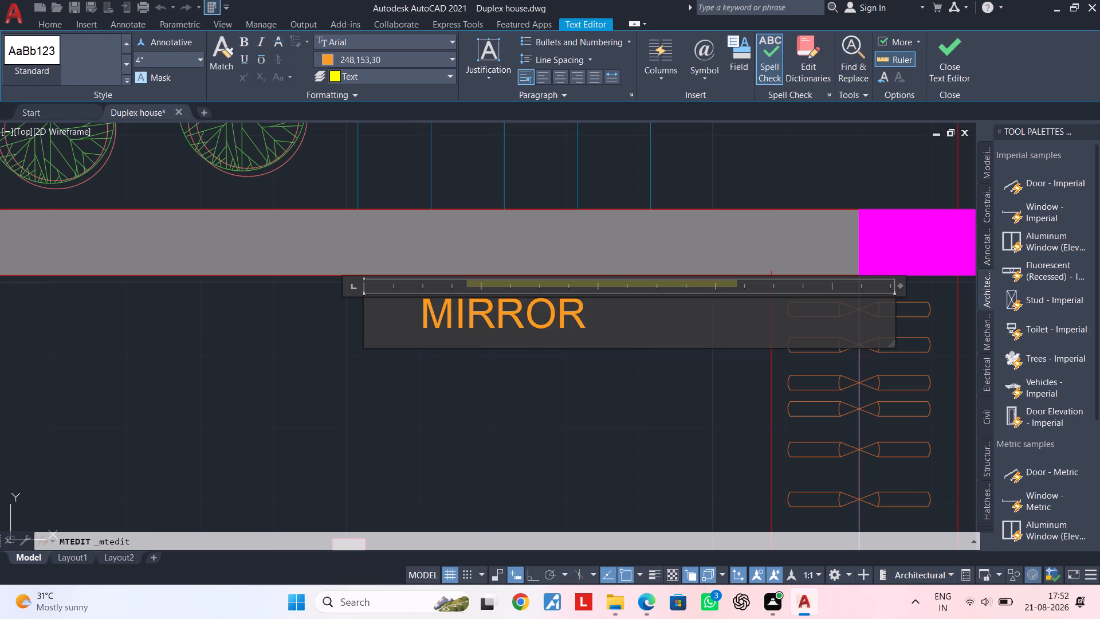
type("/")
key("space")
type("DE")
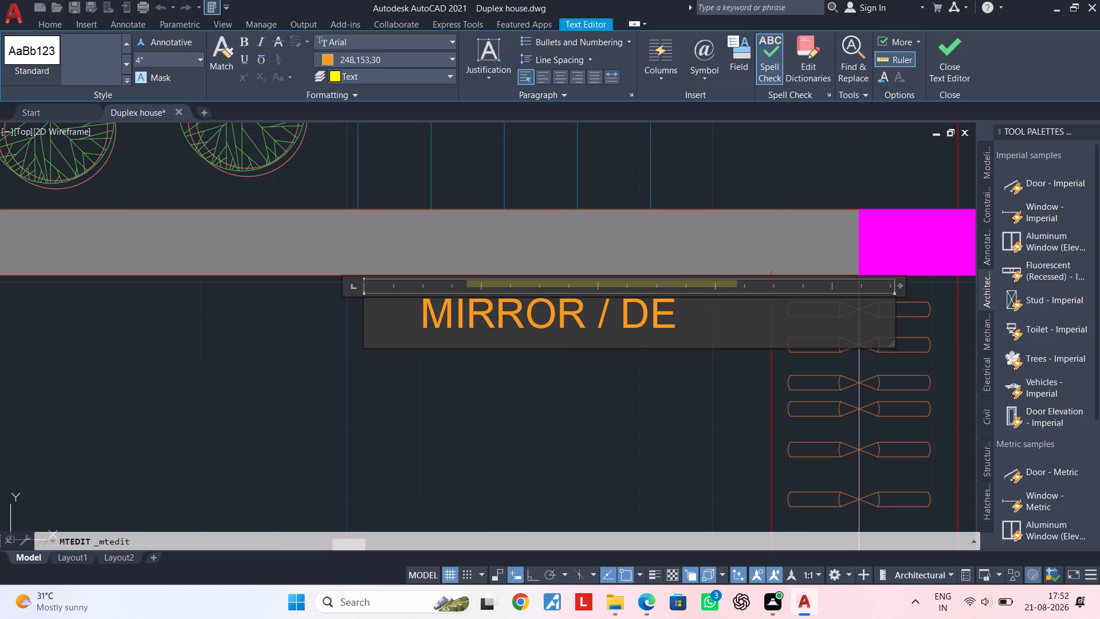
key("BackSpace")
type("RE")
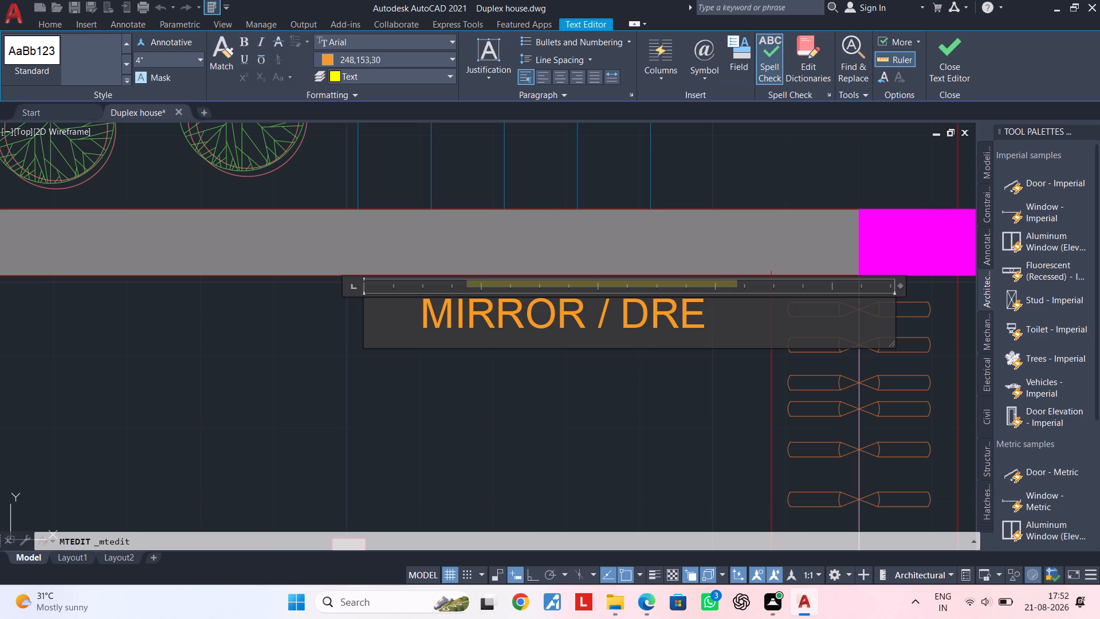
type("SSING")
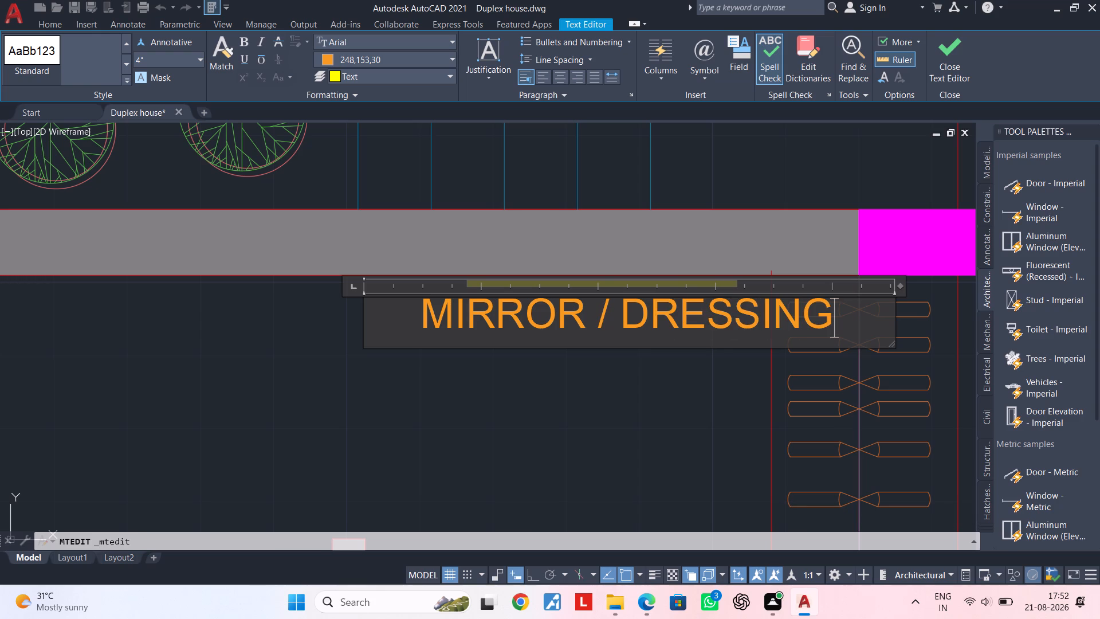
left_click(620, 410)
key("Escape")
key("Escape")
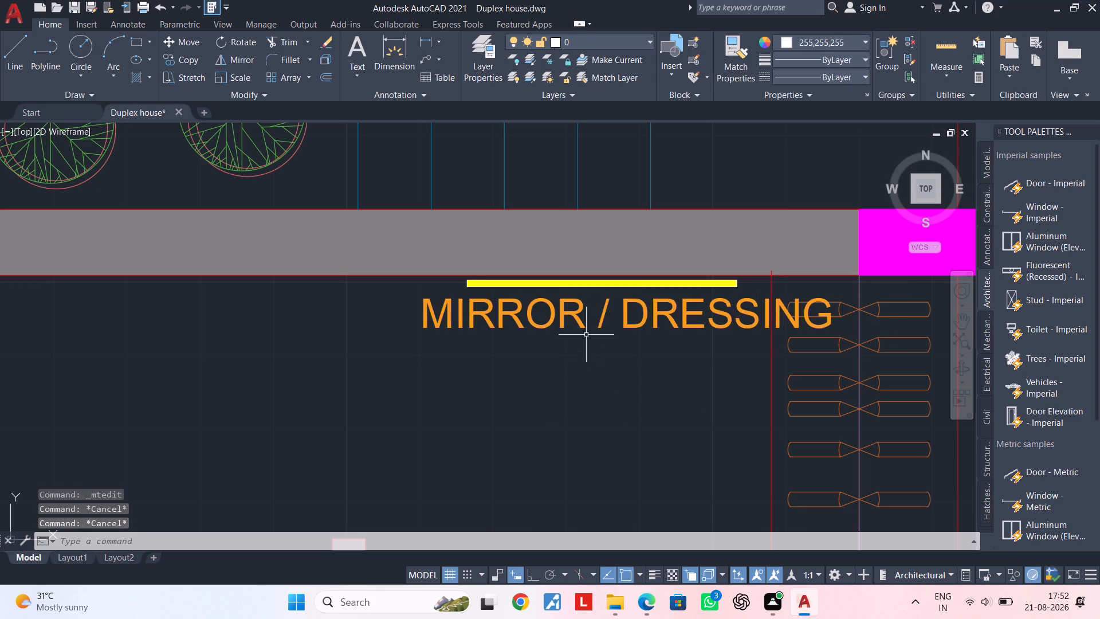
Move the MIRROR / DRESSING label slightly left so it sits centred under the yellow mirror strip.
left_click(581, 326)
type("M")
key("space")
left_click(581, 326)
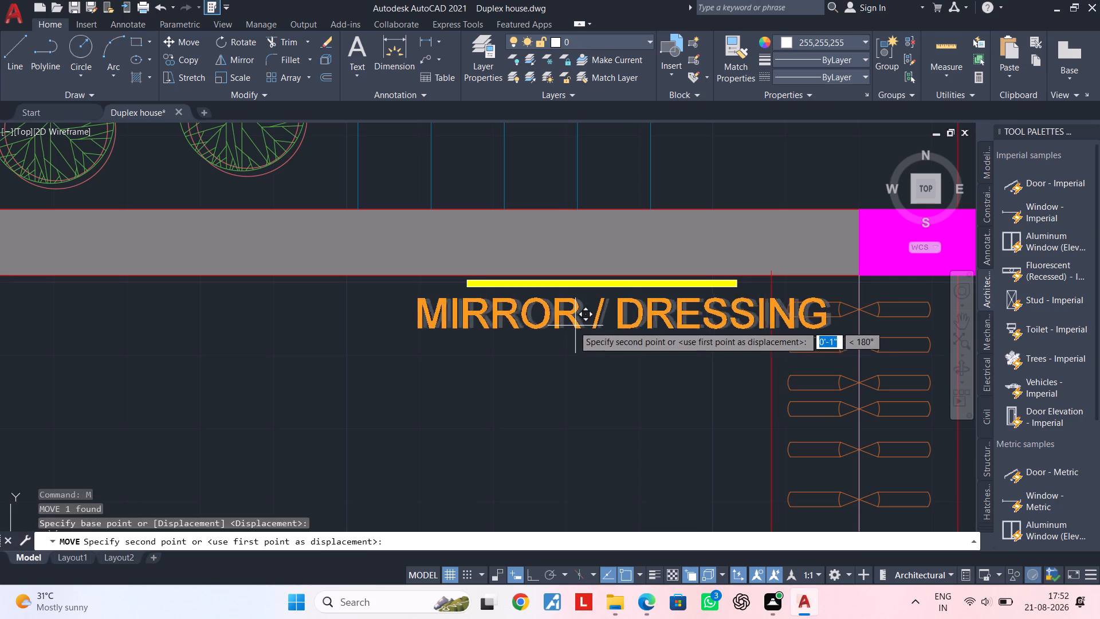
left_click(534, 323)
key("Escape")
key("Escape")
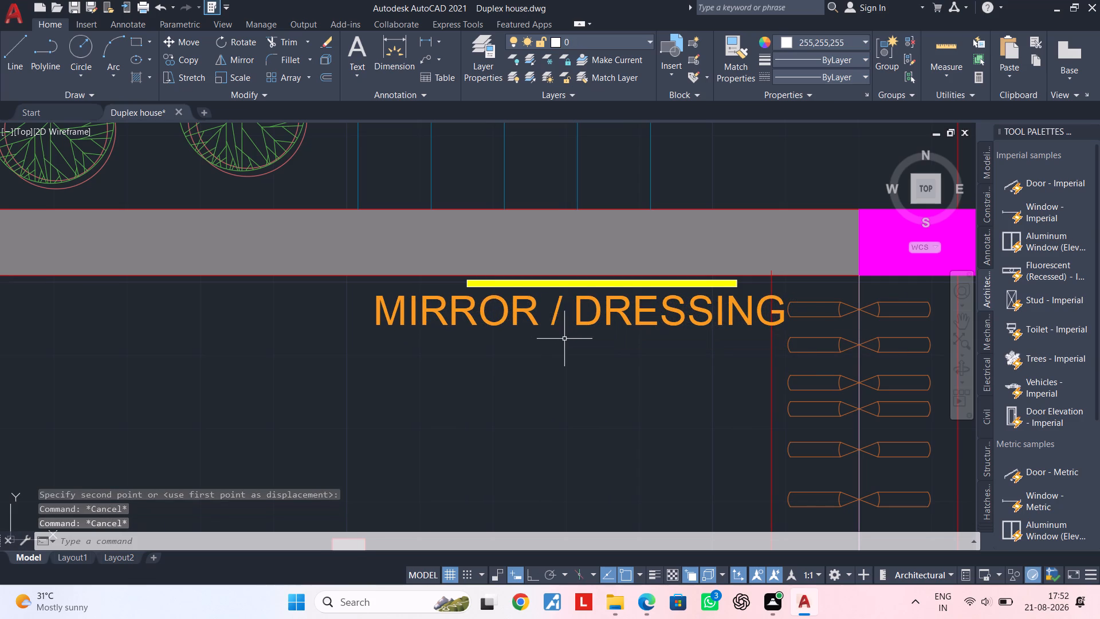
Draw a circular stool of about 7" radius just below the MIRROR / DRESSING label.
type("C")
key("space")
left_click(561, 383)
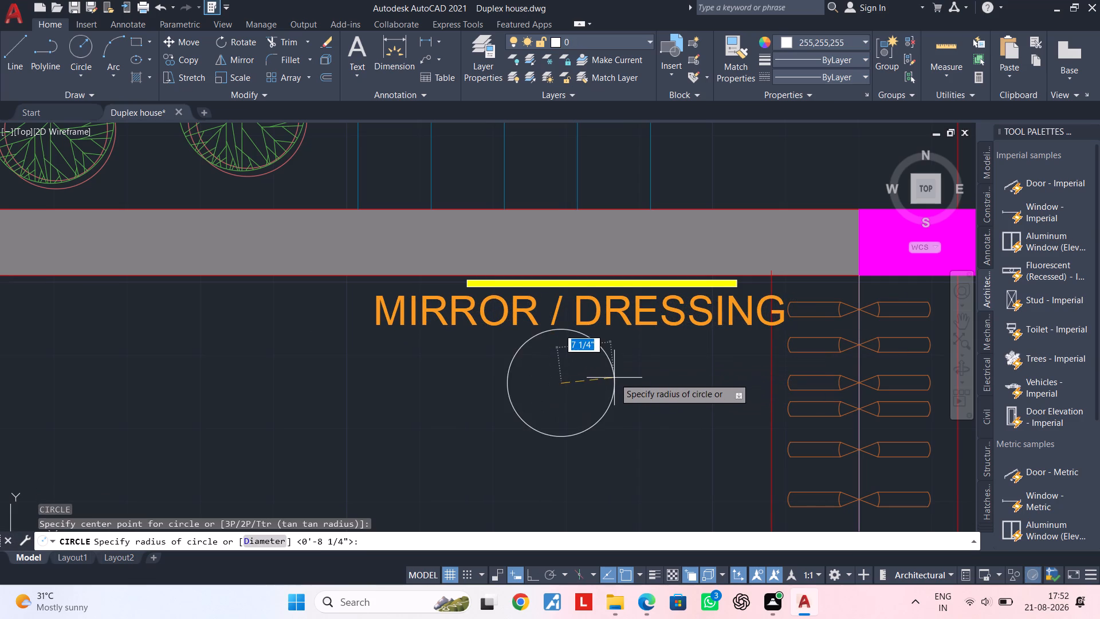
left_click(611, 375)
scroll(612, 375, "down", 2)
middle_click_drag(616, 377, 608, 374)
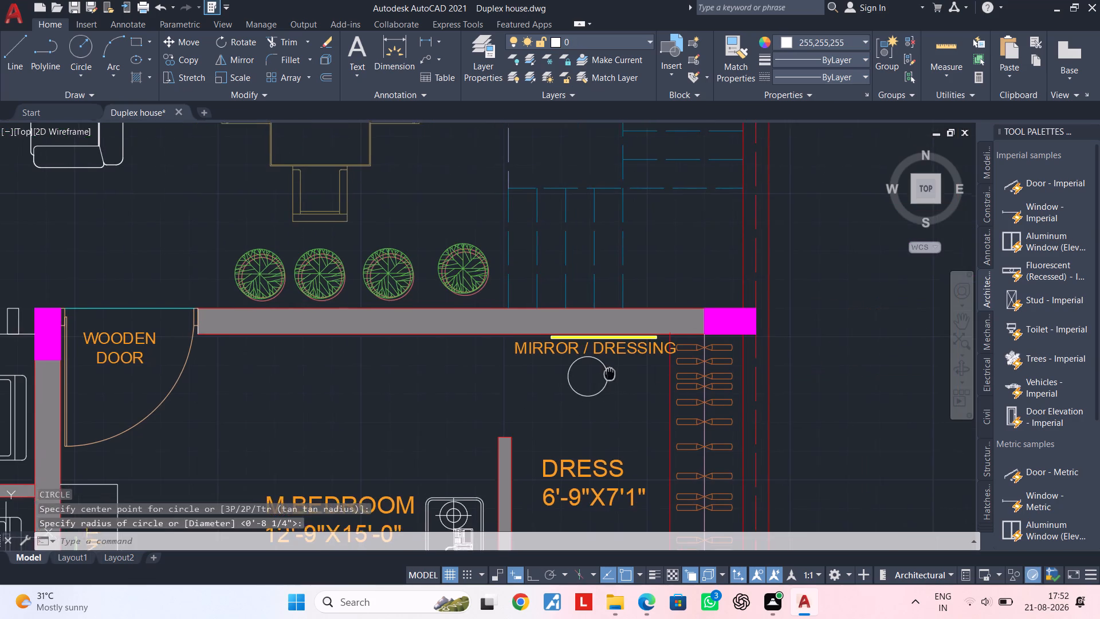
middle_click_drag(608, 374, 587, 367)
key("Escape")
key("Escape")
Examine the M.BEDROOM, TOILET and CAR PARKING AREA for fittings and openings that still lack labels.
middle_click_drag(577, 386, 669, 365)
middle_click_drag(592, 383, 711, 366)
scroll(692, 368, "down", 1)
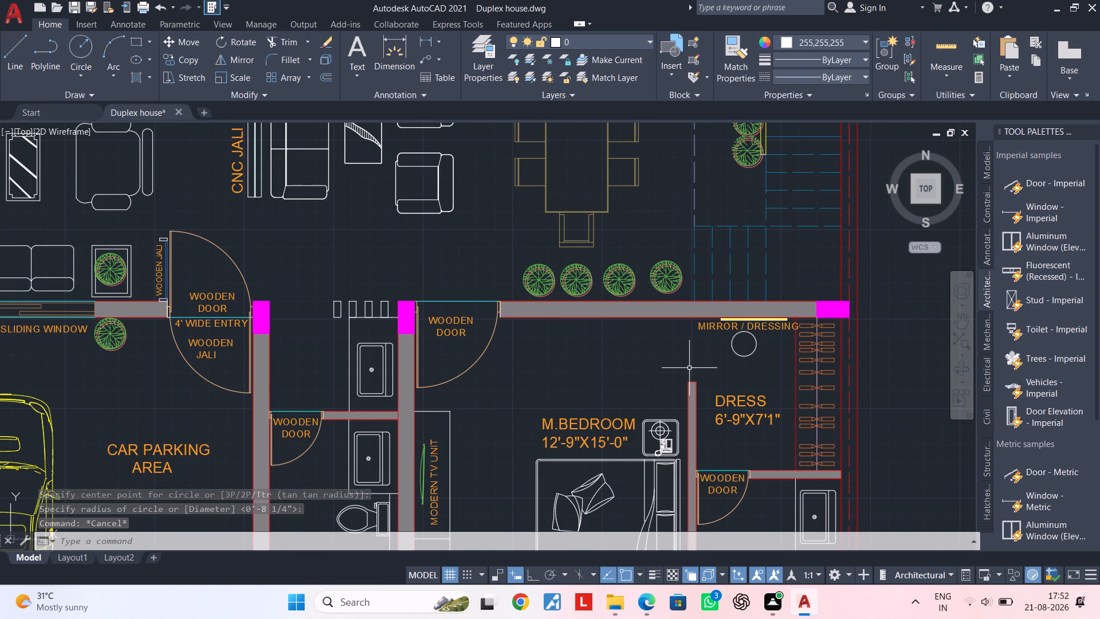
middle_click_drag(621, 384, 811, 303)
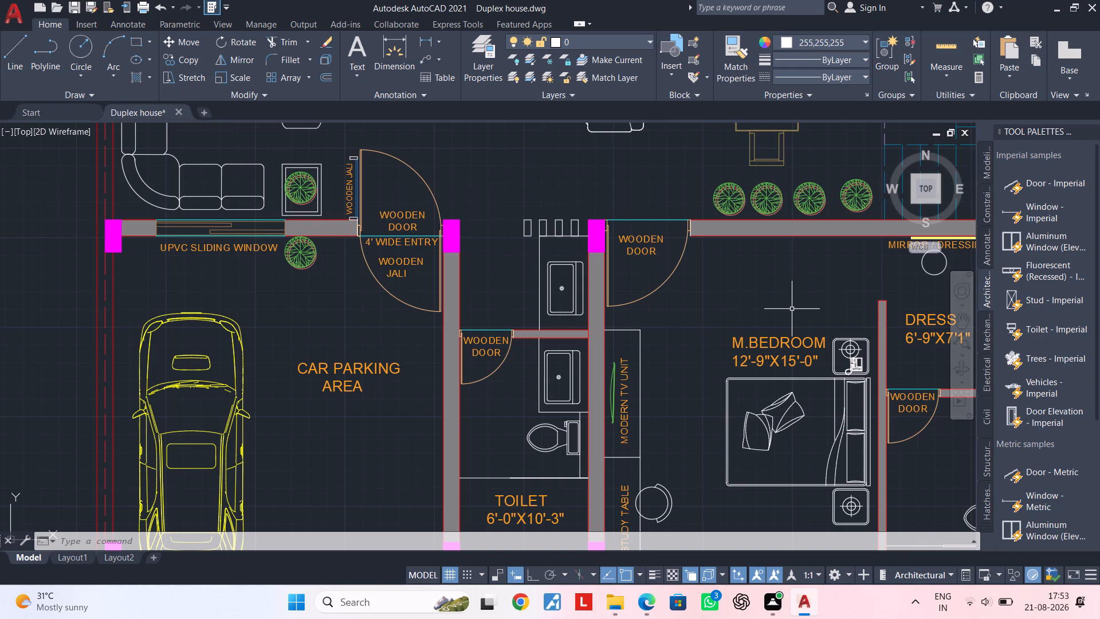
middle_click_drag(605, 416, 667, 146)
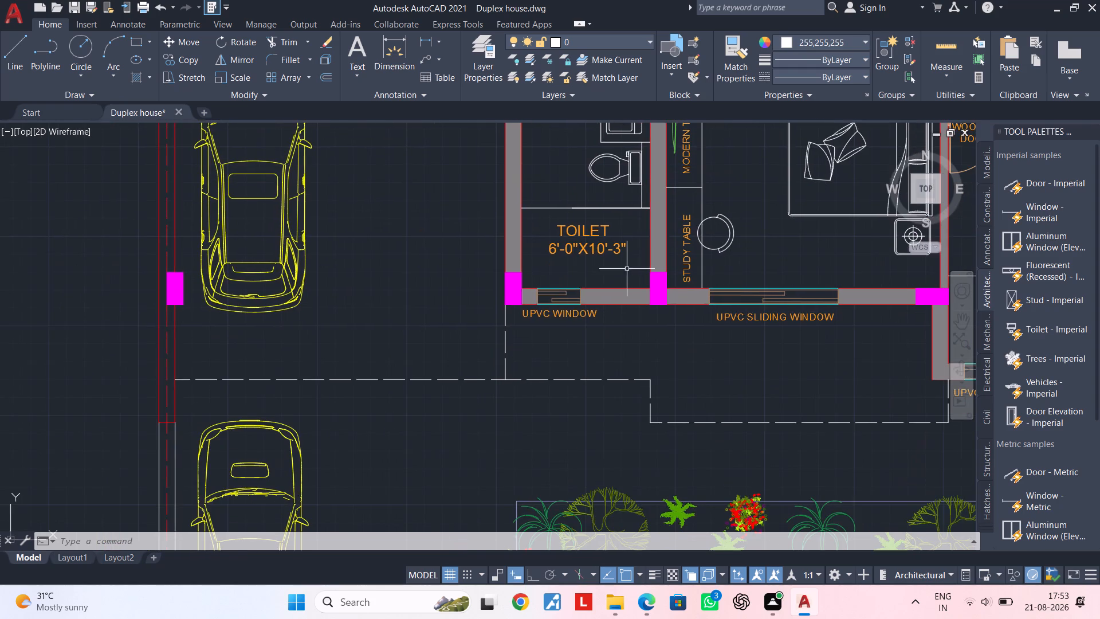
middle_click_drag(626, 271, 484, 398)
middle_click_drag(639, 355, 471, 444)
scroll(463, 424, "down", 1)
Change the colour of the four small upright rectangles between the magenta columns above the wash basin to light red.
middle_click_drag(469, 427, 516, 530)
scroll(395, 368, "up", 2)
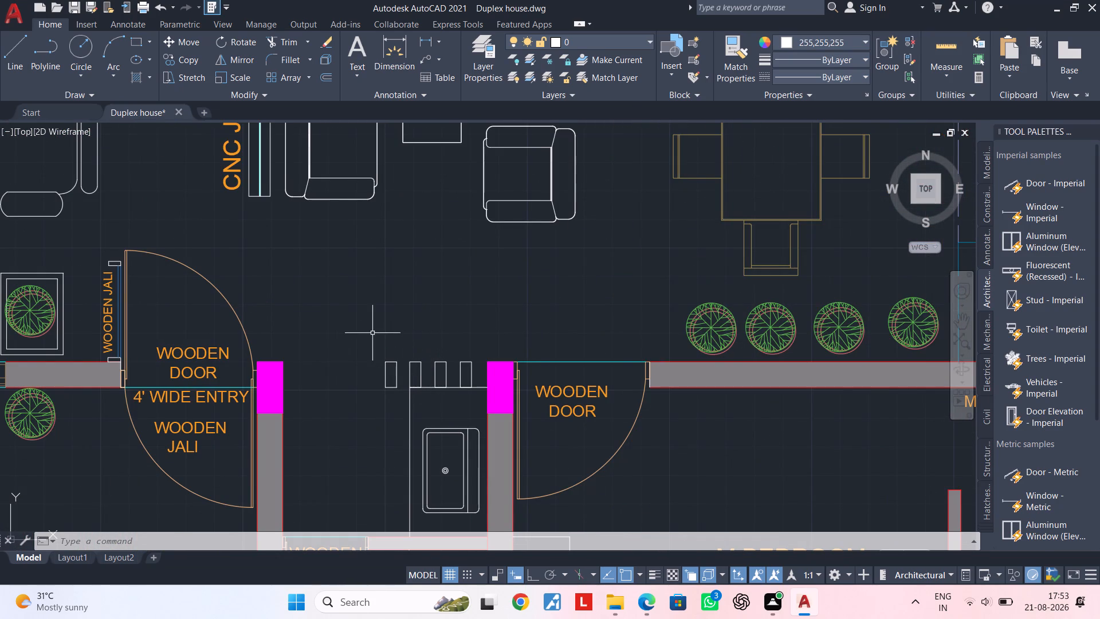
middle_click_drag(370, 332, 328, 316)
scroll(353, 343, "up", 2)
middle_click_drag(382, 351, 351, 309)
left_click_drag(245, 264, 267, 290)
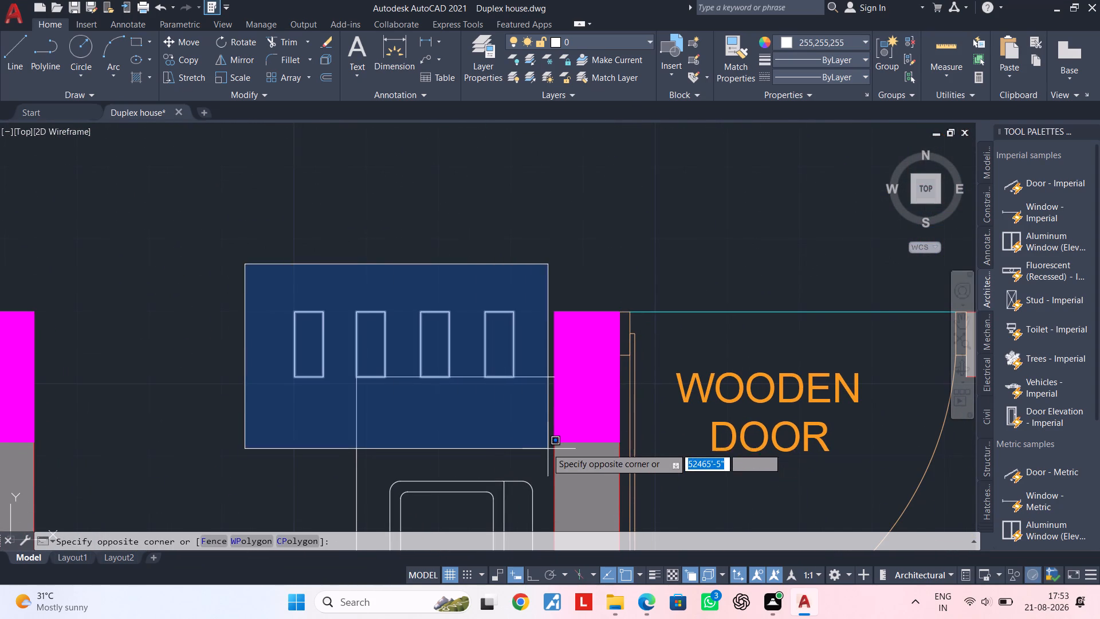
left_click(533, 409)
scroll(1099, 609, "up", 1)
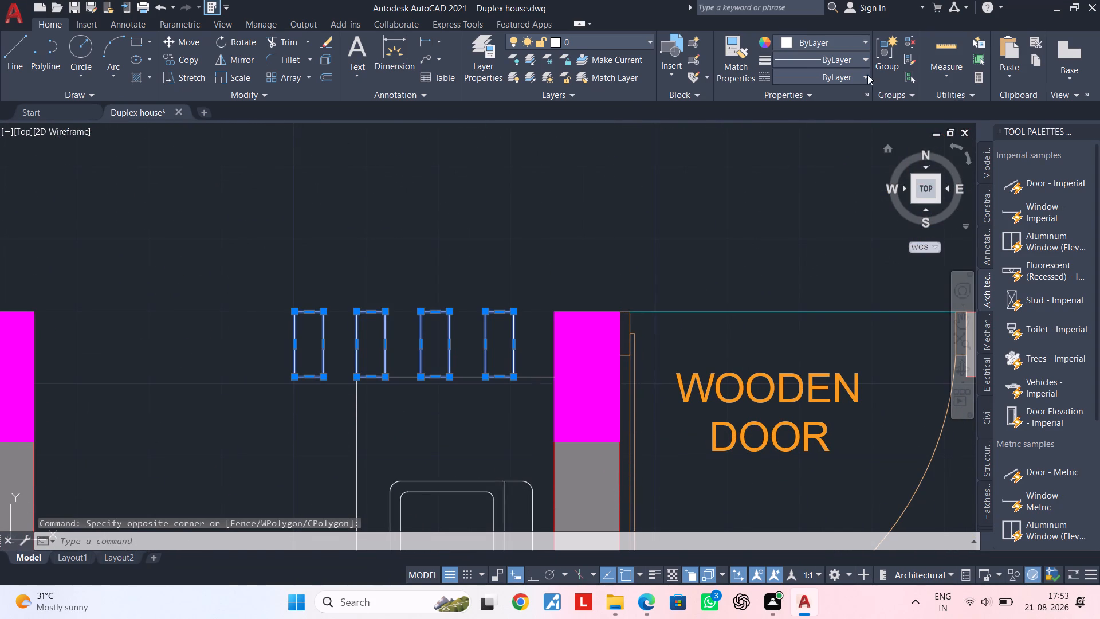
double_click(793, 40)
left_click(815, 45)
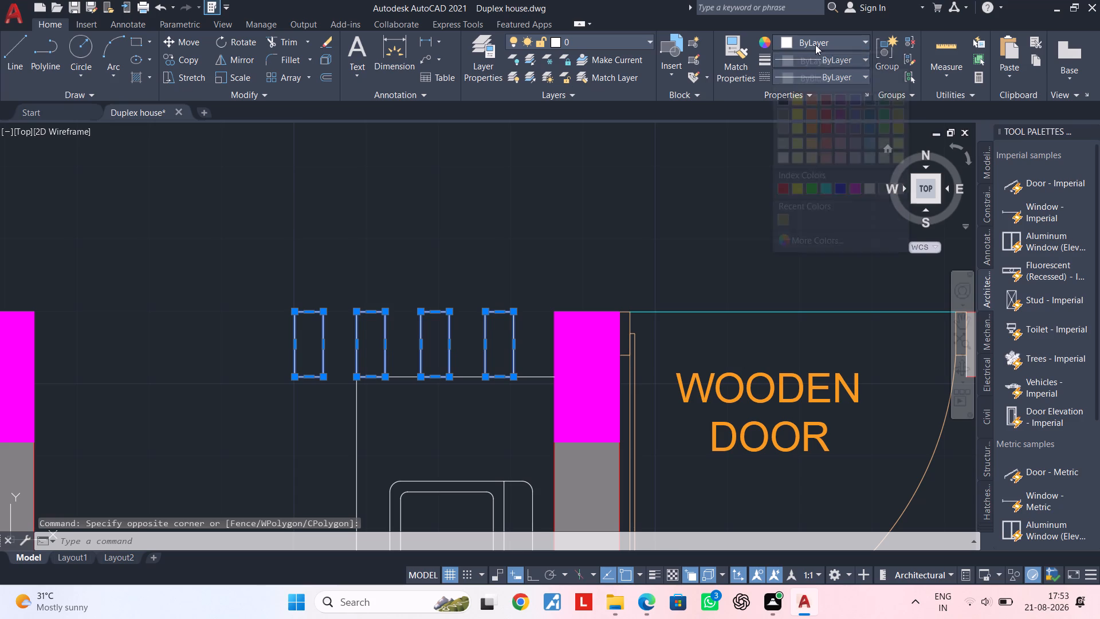
left_click(829, 140)
key("Escape")
key("Escape")
middle_click_drag(185, 361, 203, 355)
key("Escape")
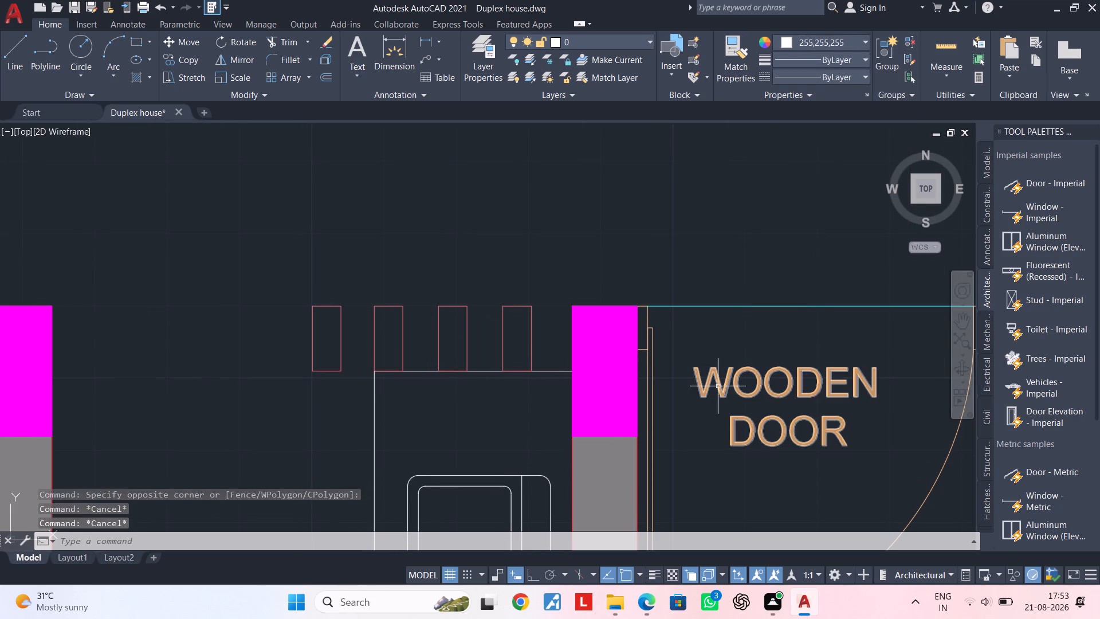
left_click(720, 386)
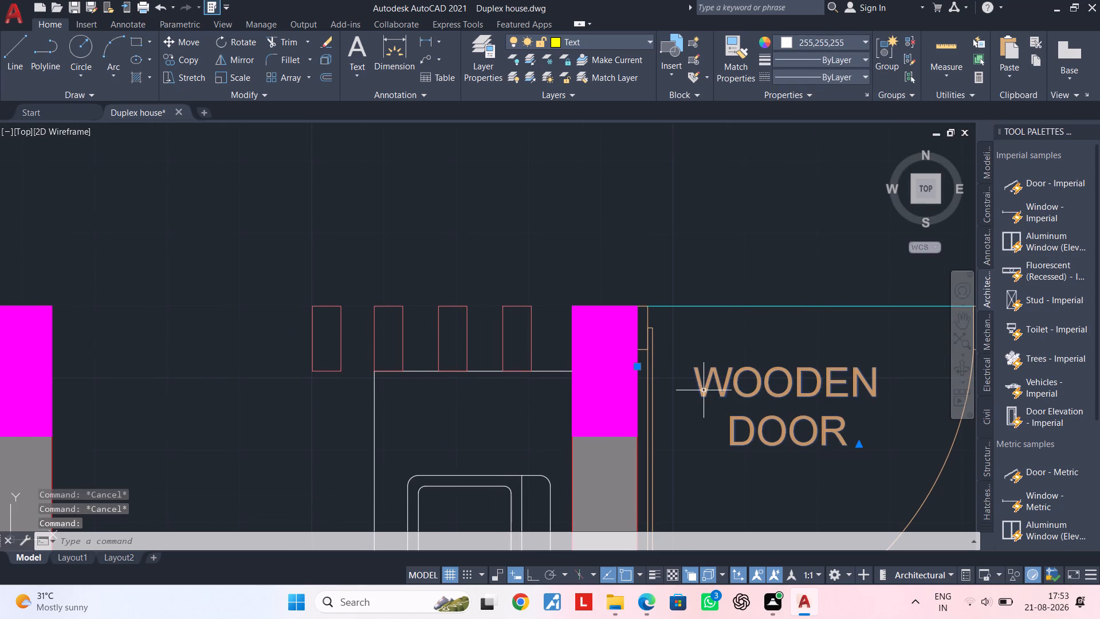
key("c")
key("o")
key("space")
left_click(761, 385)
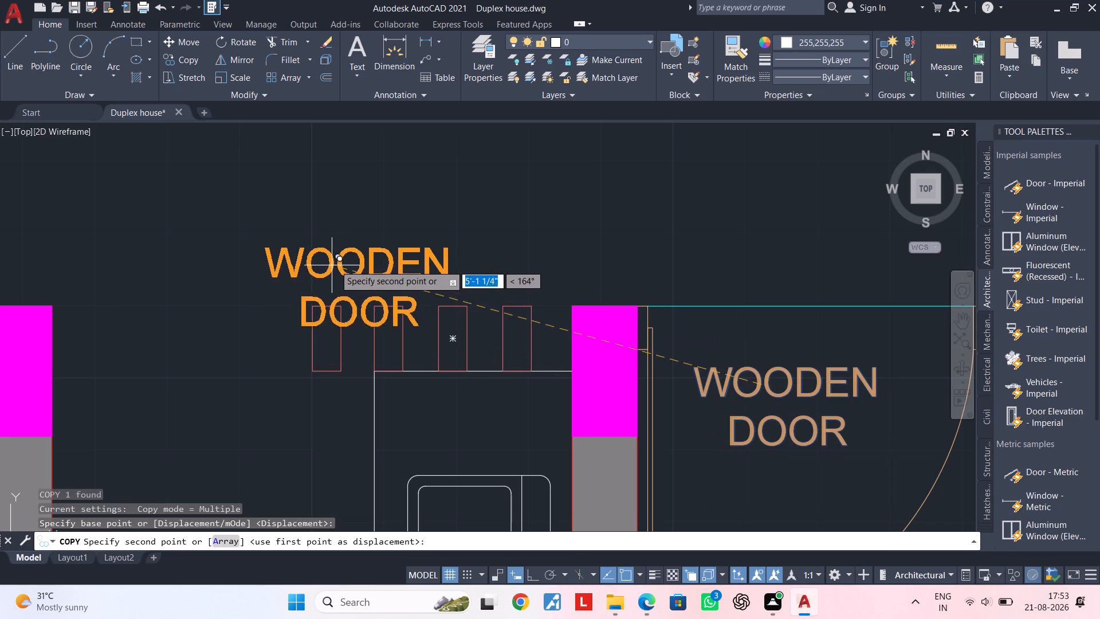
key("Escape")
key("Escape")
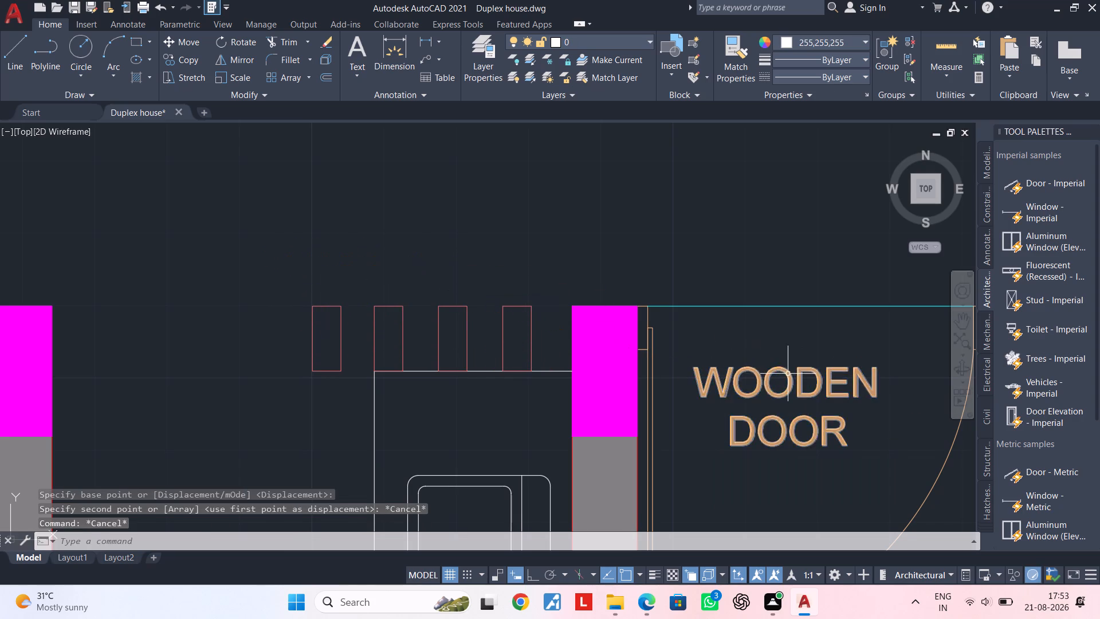
Copy the M.BEDROOM entrance's WOODEN DOOR label onto the four light red rectangles above the wash basin.
left_click(788, 374)
key("c")
key("o")
key("space")
left_click(754, 359)
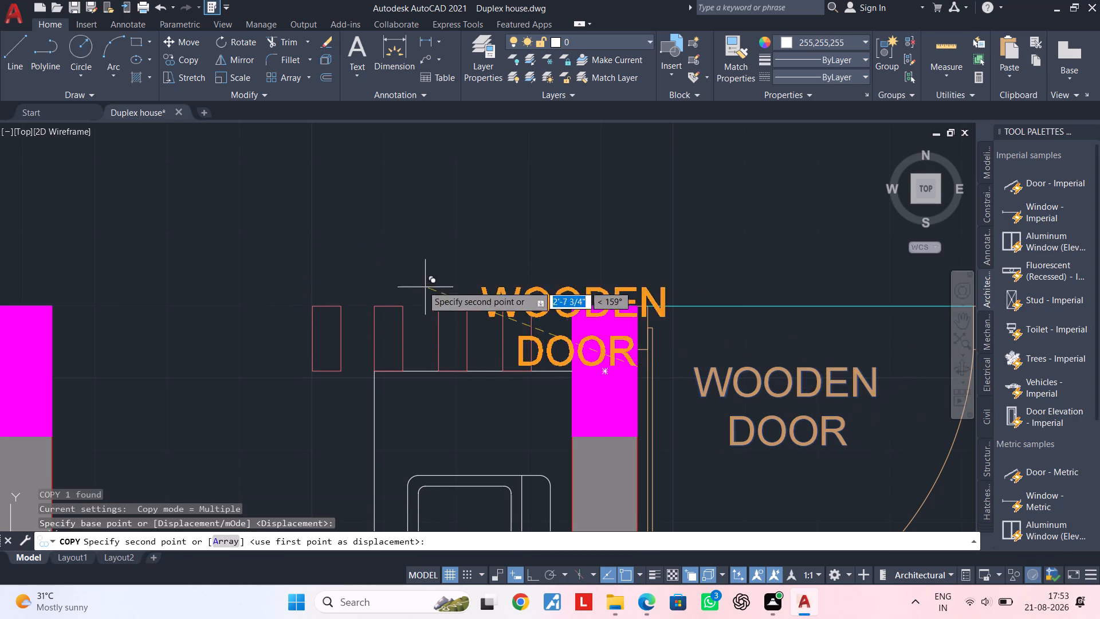
left_click(325, 268)
key("Escape")
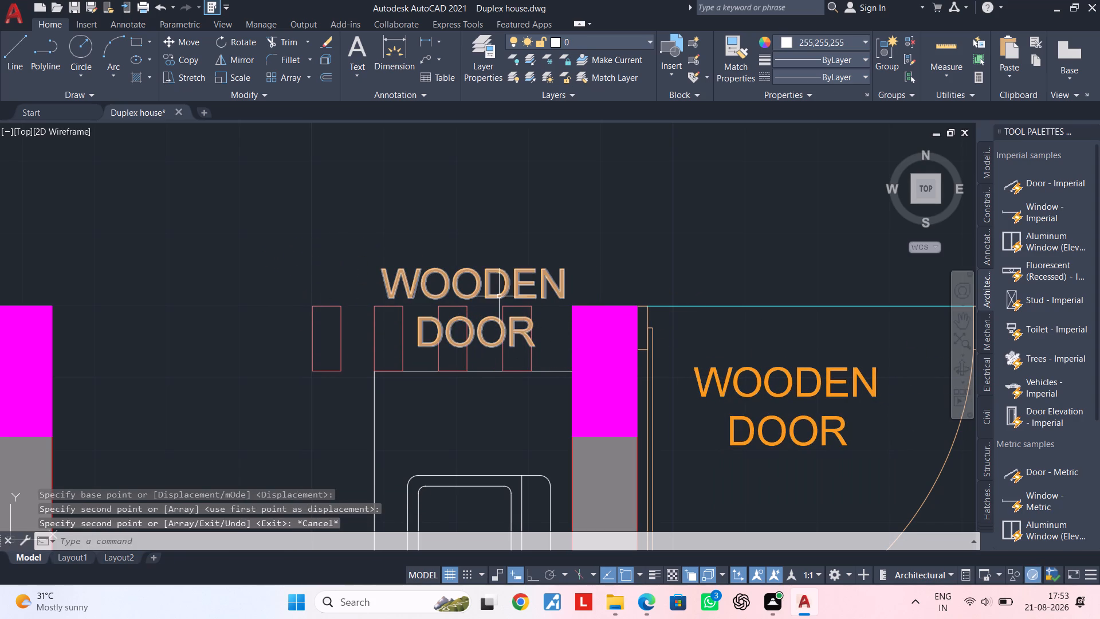
Change the copied WOODEN DOOR label above the wash basin to read WOODEN PARTITION on one line.
double_click(495, 283)
key("Escape")
double_click(553, 280)
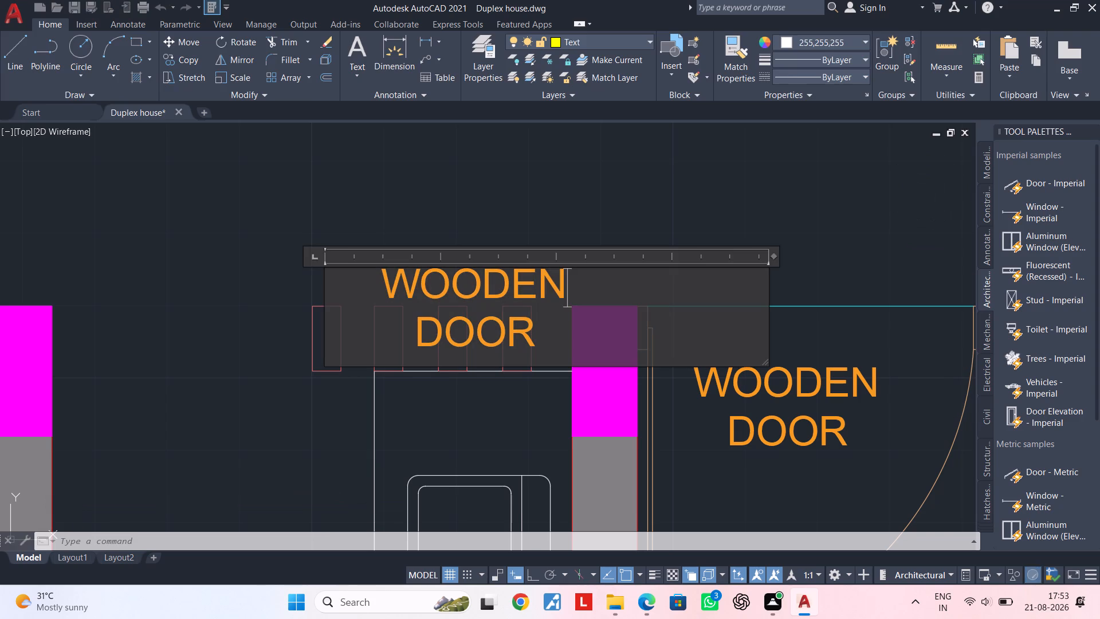
left_click(555, 332)
key("BackSpace")
key("BackSpace")
key("BackSpace")
key("BackSpace")
key("BackSpace")
key("BackSpace")
key("BackSpace")
key("BackSpace")
key("BackSpace")
key("BackSpace")
key("BackSpace")
key("BackSpace")
key("BackSpace")
key("BackSpace")
key("BackSpace")
key("BackSpace")
key("BackSpace")
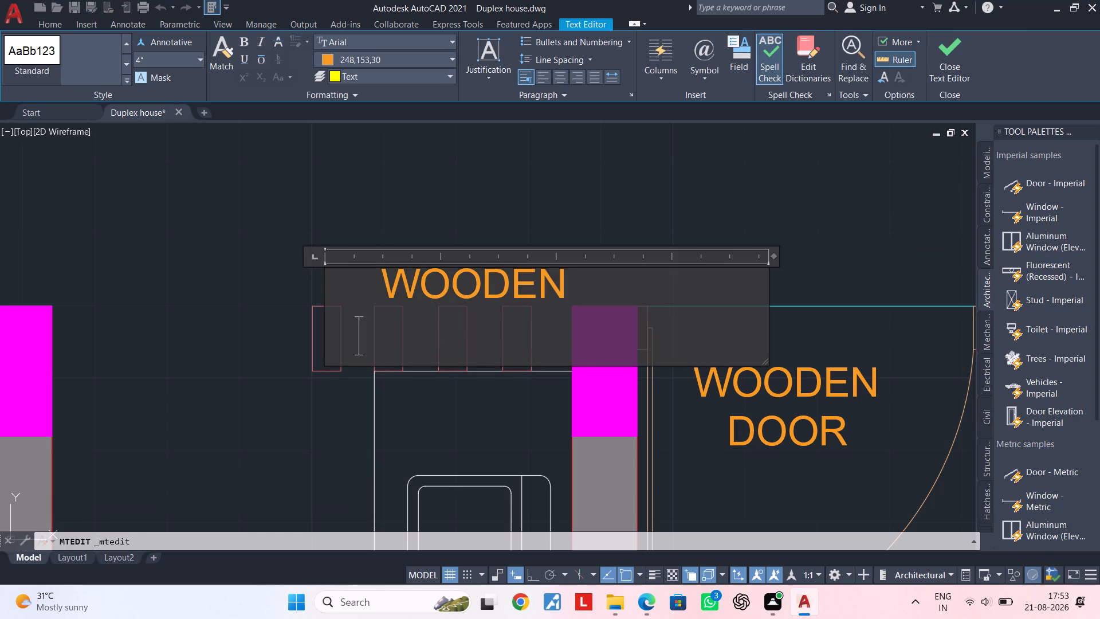
key("BackSpace")
key("BackSpace")
key("BackSpace")
key("BackSpace")
key("BackSpace")
key("BackSpace")
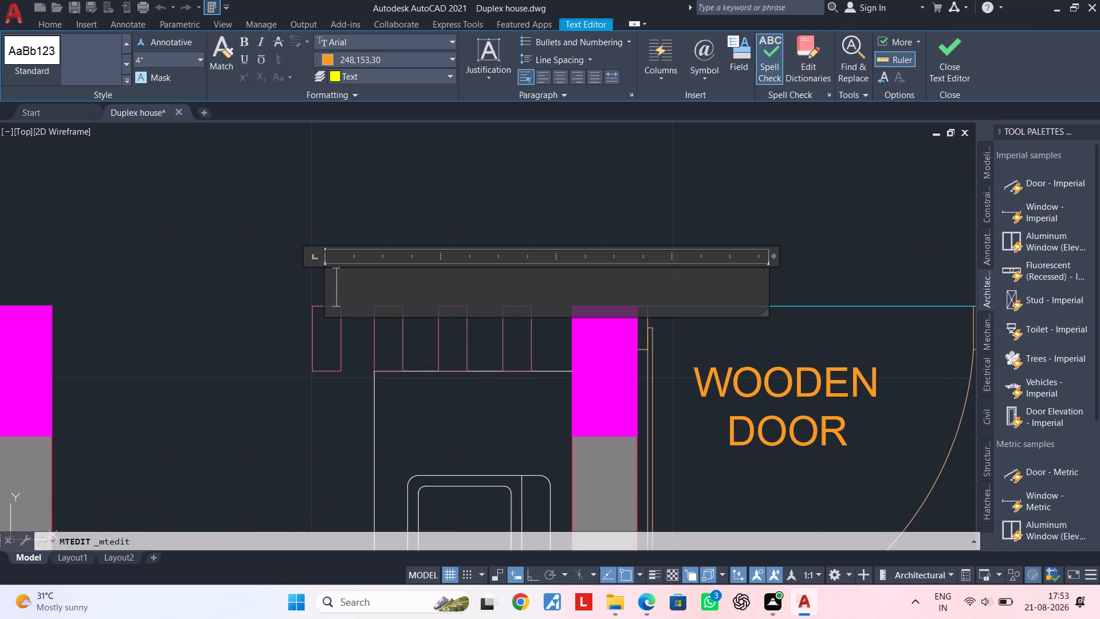
type("WOO")
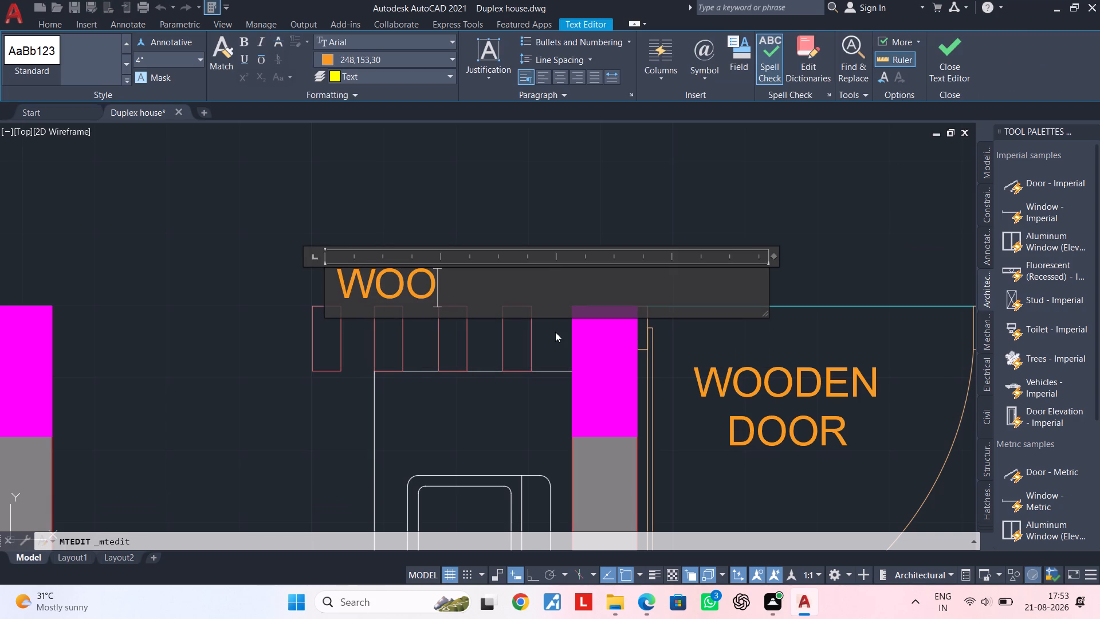
type("DEN")
key("space")
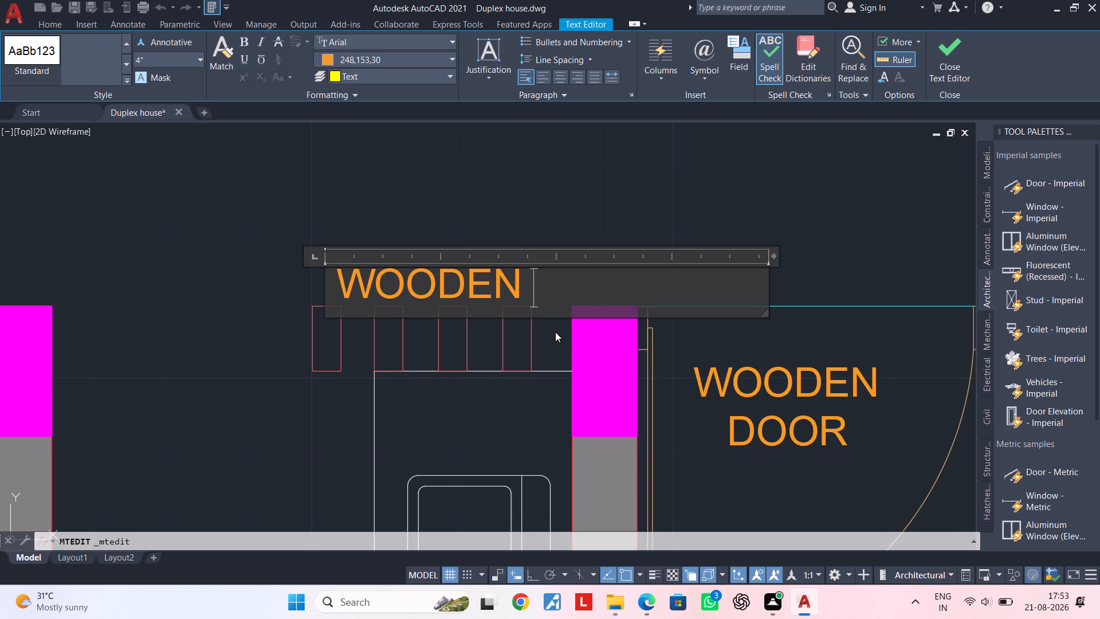
key("p")
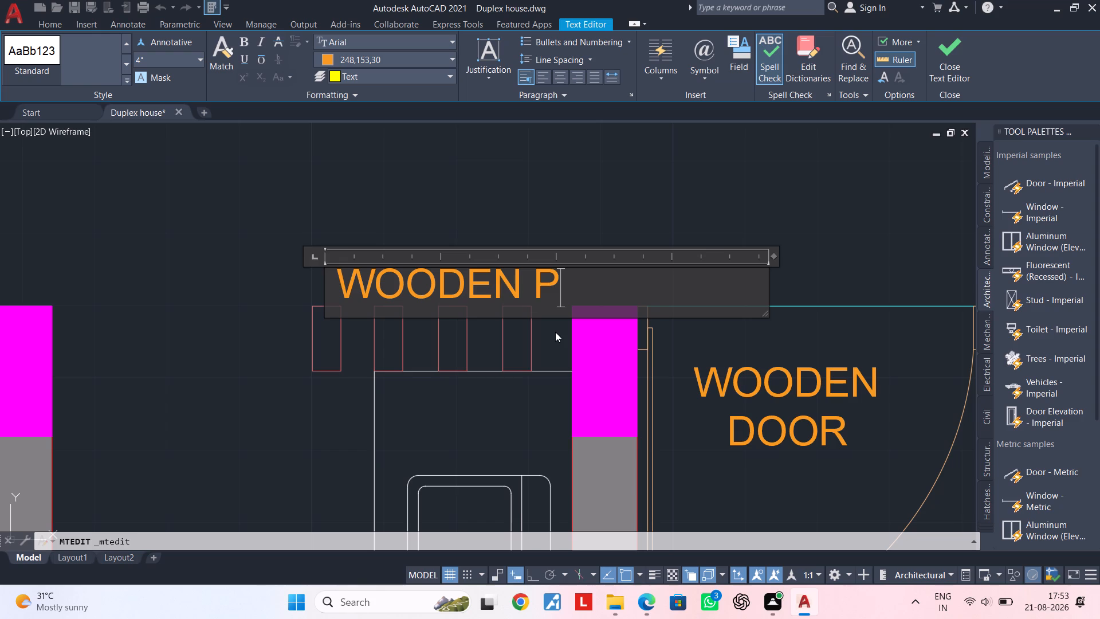
key("a")
type("RT")
type("ITION")
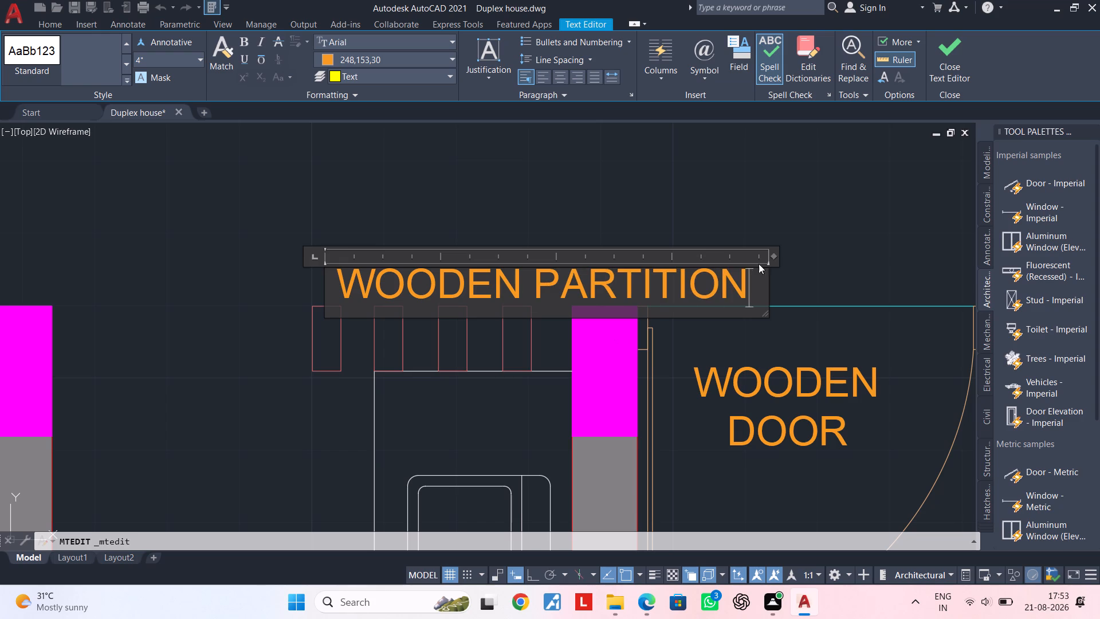
left_click(871, 194)
Move the WOODEN PARTITION label about 1'-9" to the left, above the four light red rectangles.
left_click(578, 276)
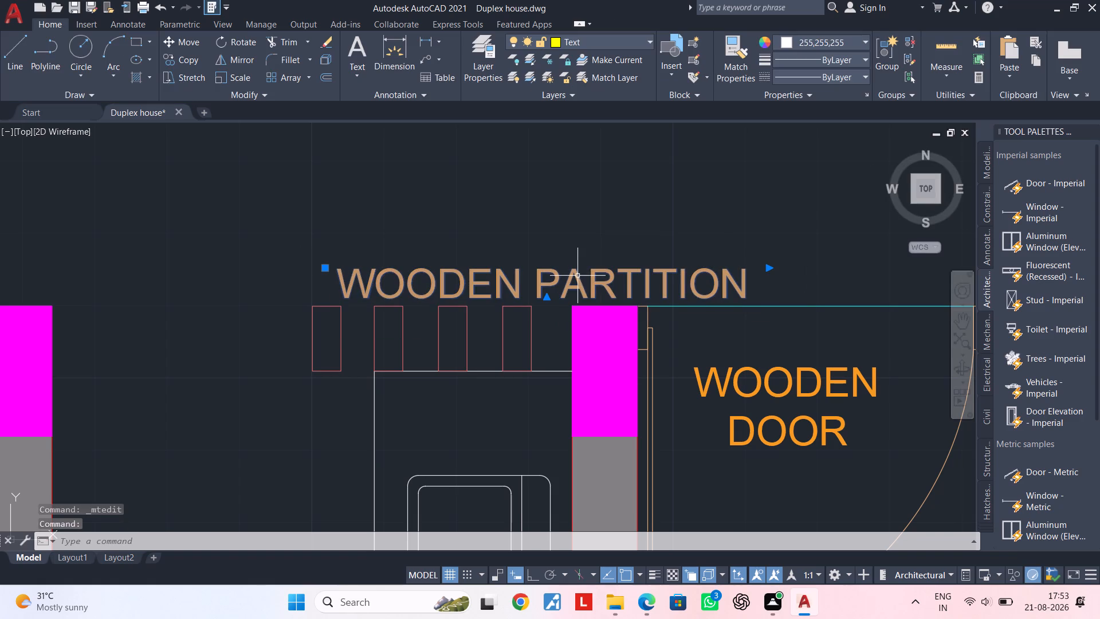
type("M")
key("space")
left_click(573, 276)
left_click_drag(573, 276, 568, 276)
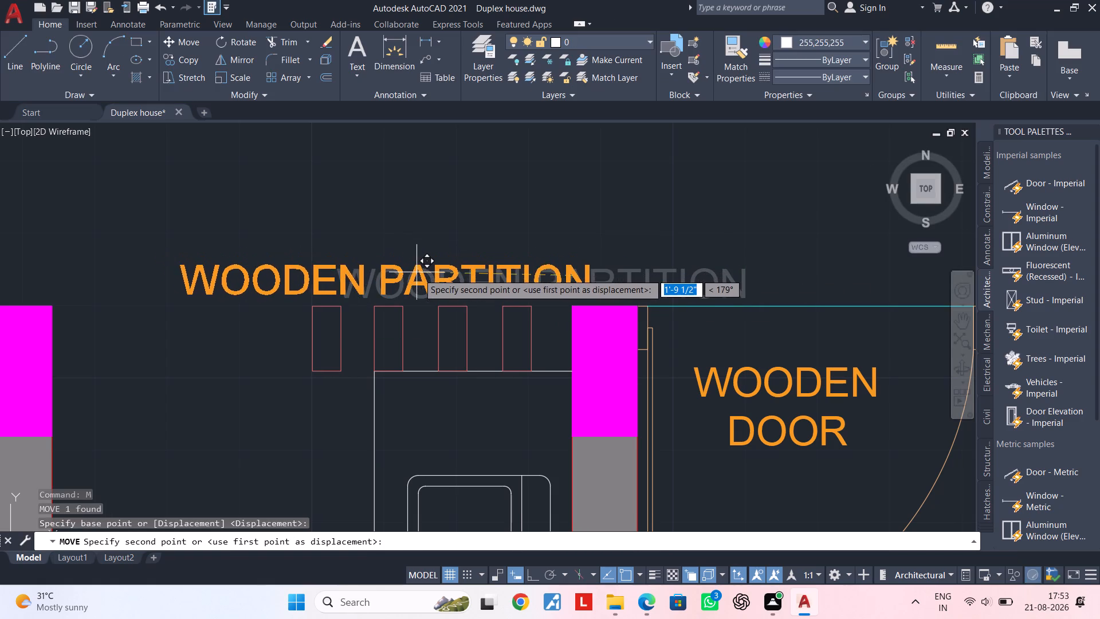
left_click(420, 277)
scroll(445, 278, "down", 2)
middle_click_drag(465, 280, 576, 255)
key("Escape")
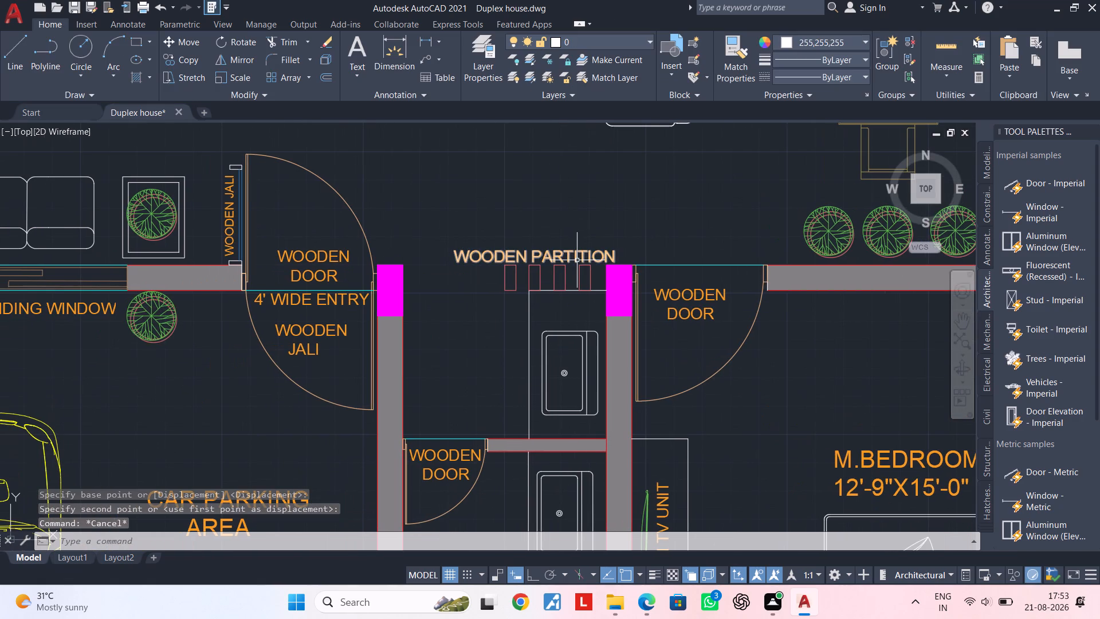
Set the WOODEN PARTITION label's text height to 3".
scroll(576, 254, "up", 1)
left_click(576, 254)
right_click(576, 254)
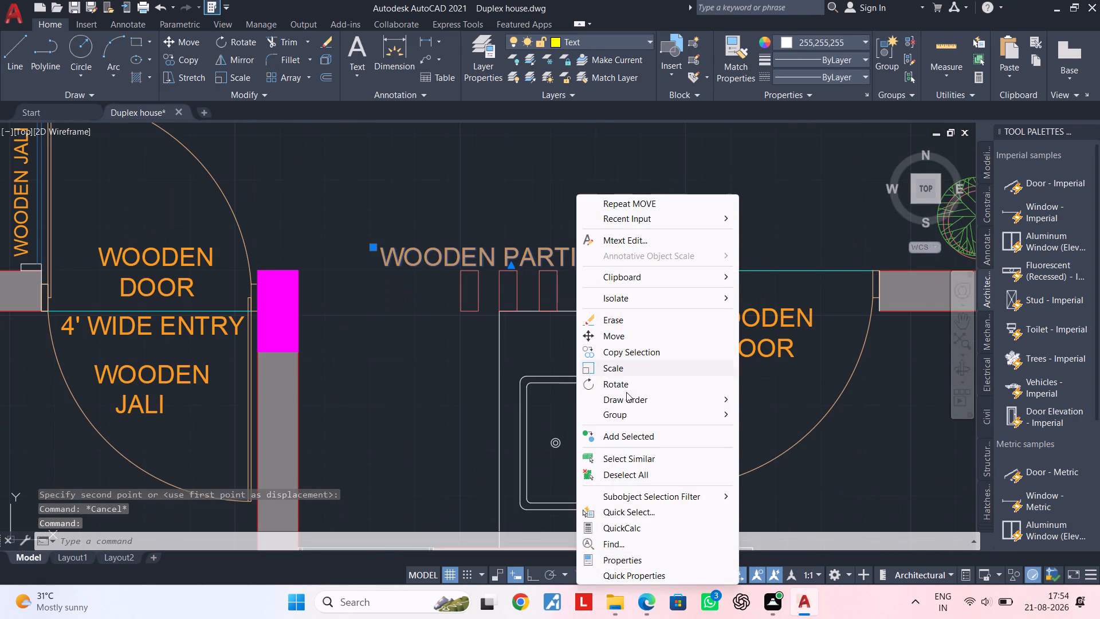
left_click(637, 553)
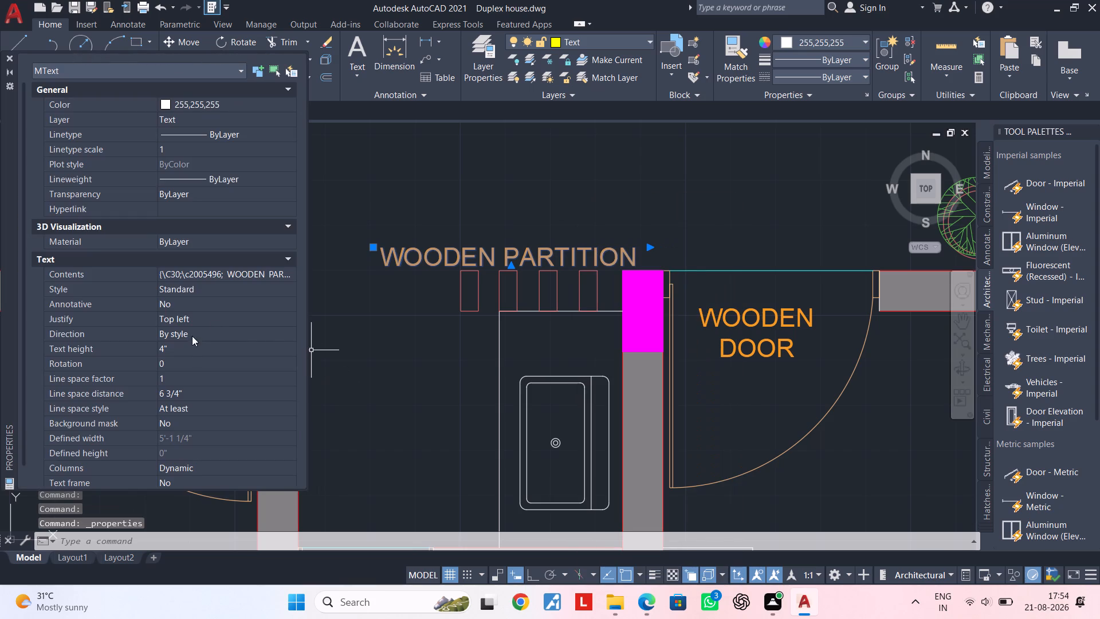
left_click(190, 342)
key("BackSpace")
type("3\"")
key("Return")
key("Escape")
key("Escape")
key("Escape")
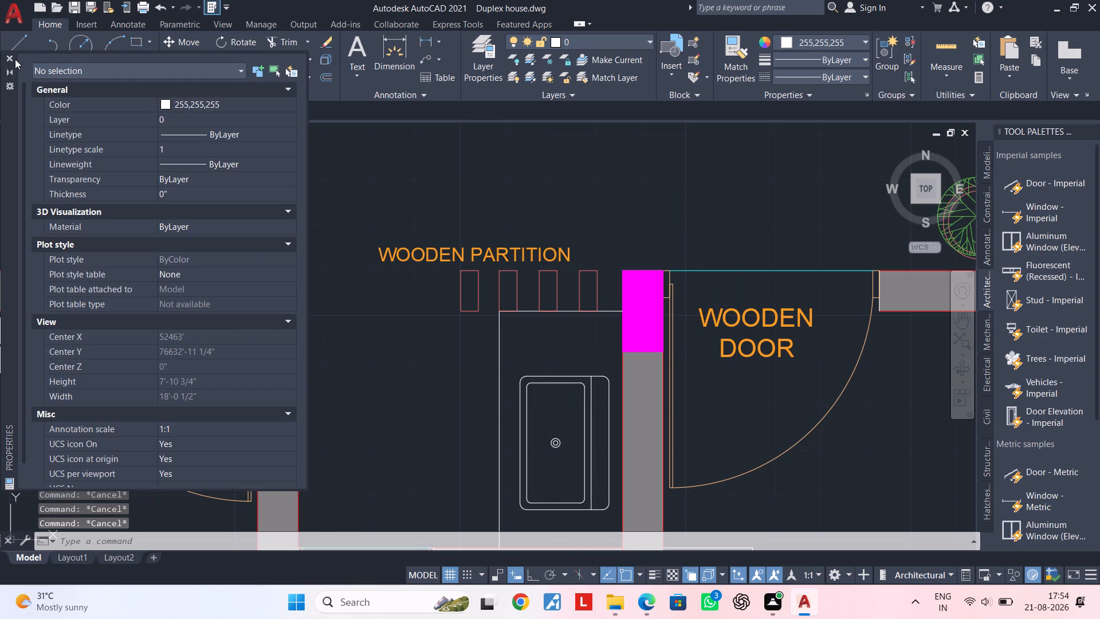
left_click(10, 58)
Move the WOODEN PARTITION label about 1'-5" to the right so it sits directly over the light red rectangles.
left_click(470, 252)
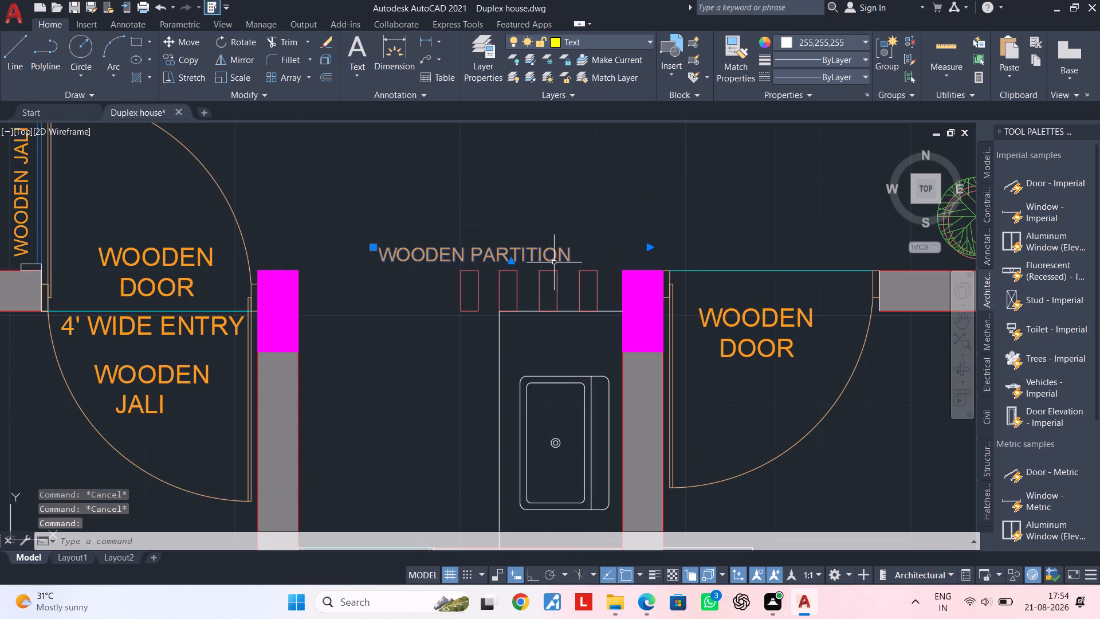
key("m")
key("space")
left_click(550, 261)
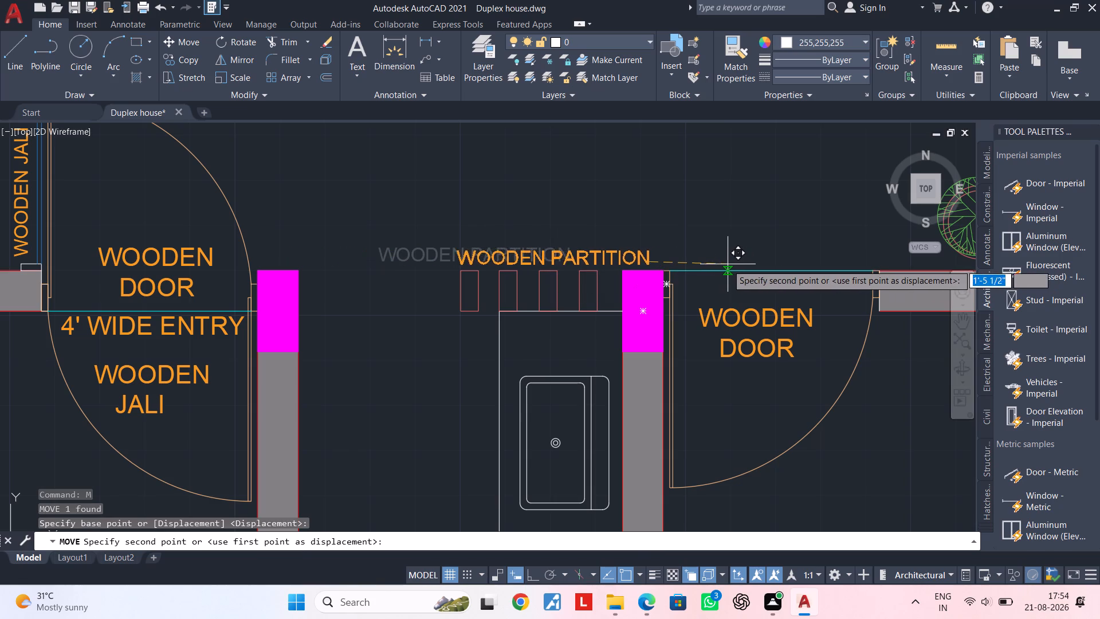
left_click(717, 264)
key("Escape")
scroll(717, 264, "down", 2)
Change the counter outlines around both wash basins and the vertical line behind the WC to magenta.
middle_click_drag(709, 252, 635, 186)
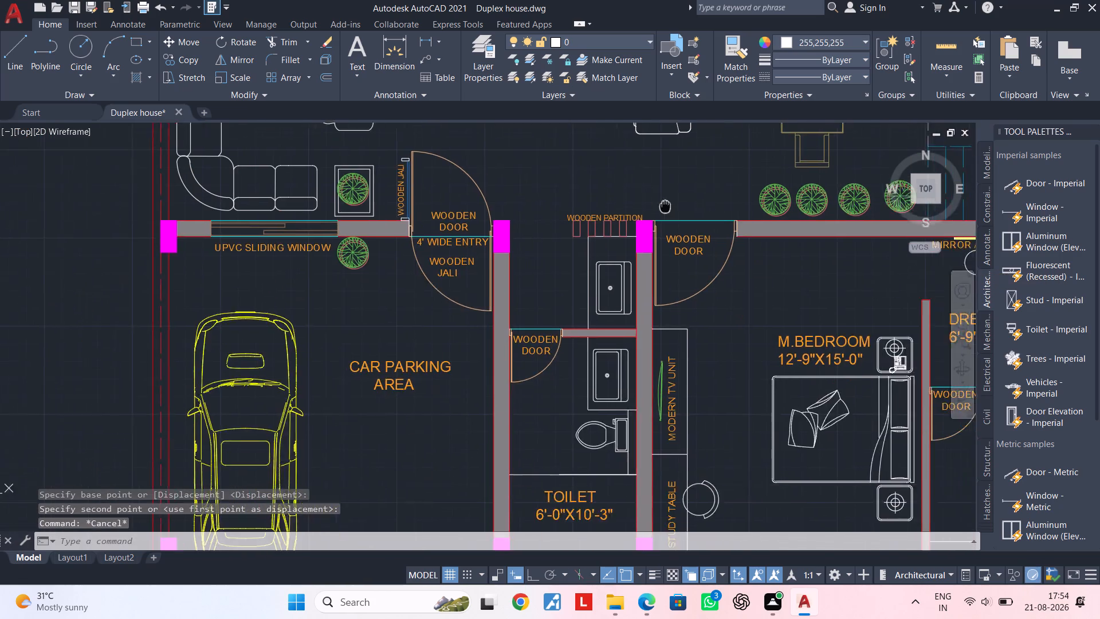
middle_click_drag(635, 186, 561, 183)
key("Escape")
middle_click_drag(611, 294, 552, 293)
key("Escape")
key("Escape")
middle_click_drag(608, 295, 508, 288)
key("Escape")
key("Escape")
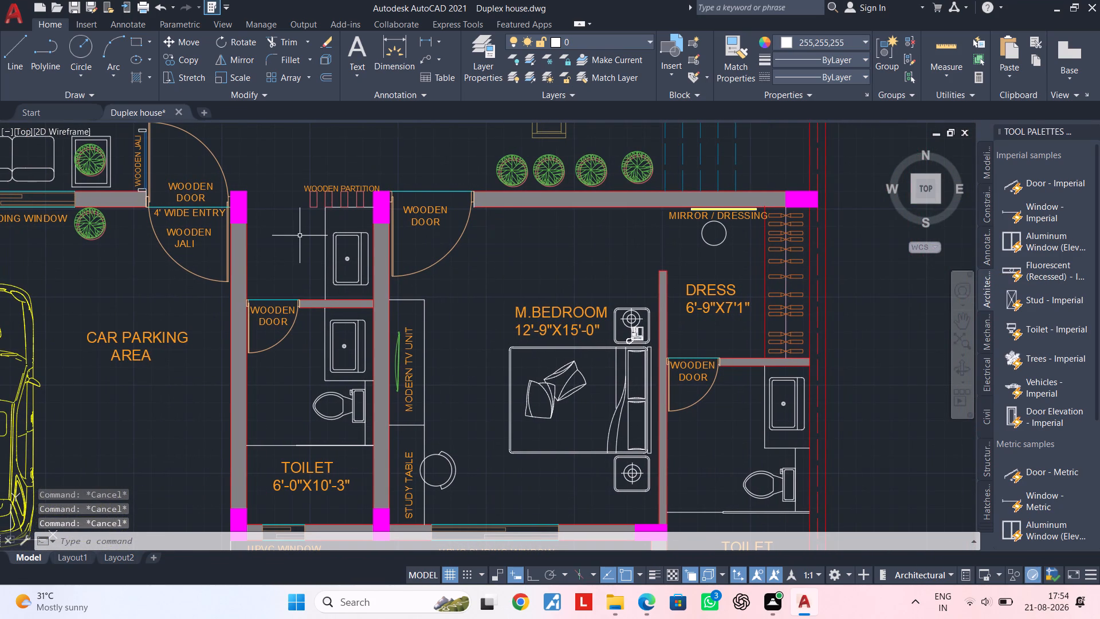
scroll(315, 226, "up", 3)
left_click(348, 209)
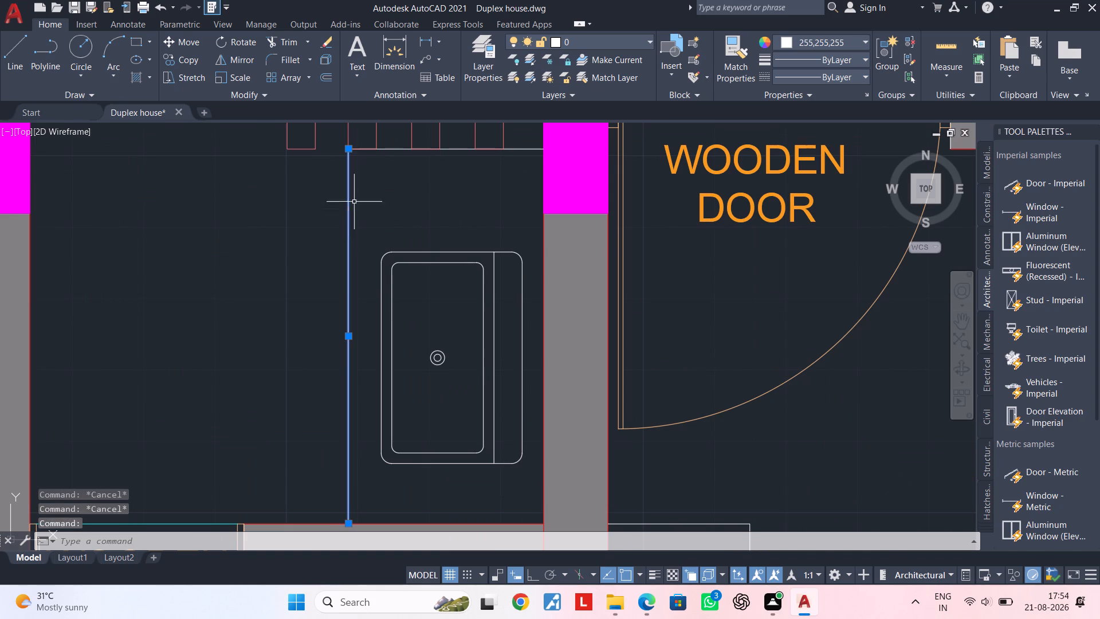
double_click(394, 148)
middle_click_drag(399, 224, 414, 3)
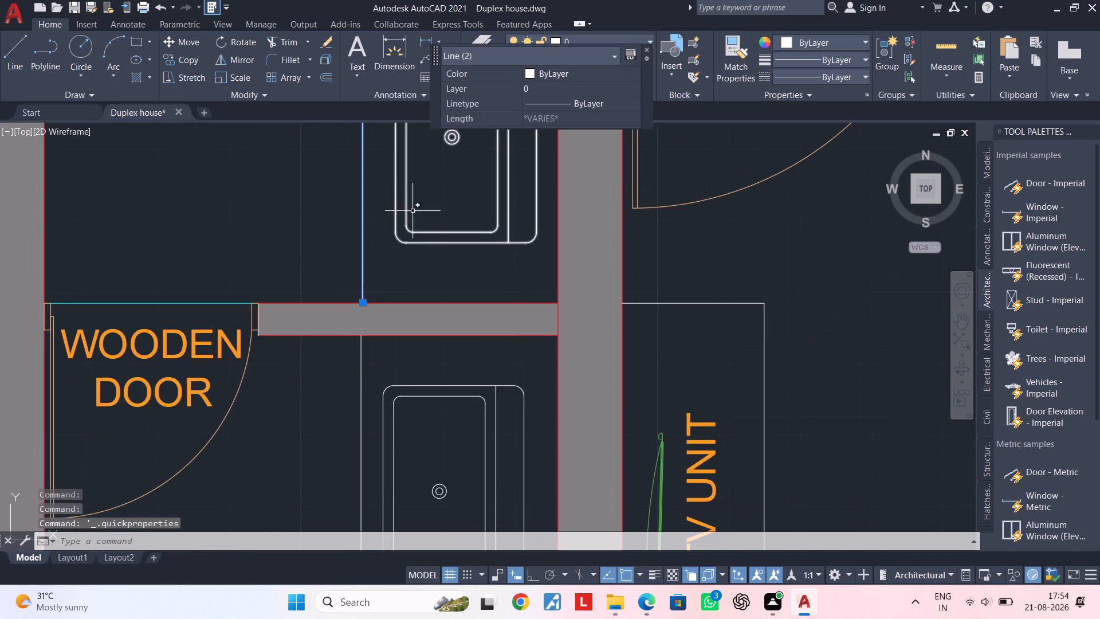
middle_click_drag(411, 208, 435, 0)
left_click(384, 203)
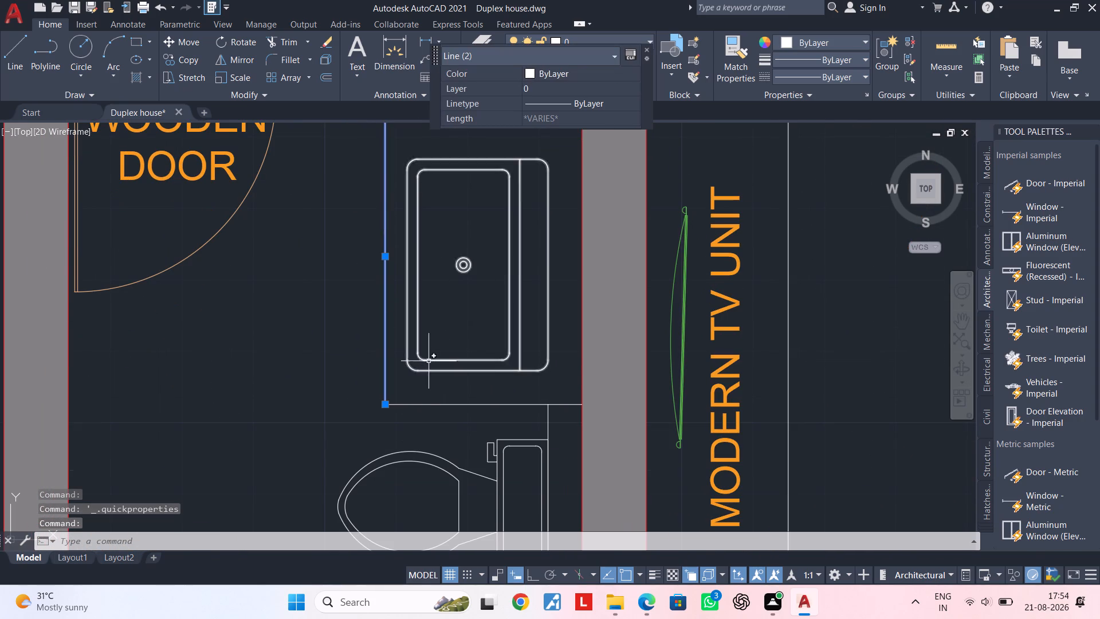
double_click(431, 404)
scroll(503, 375, "down", 1)
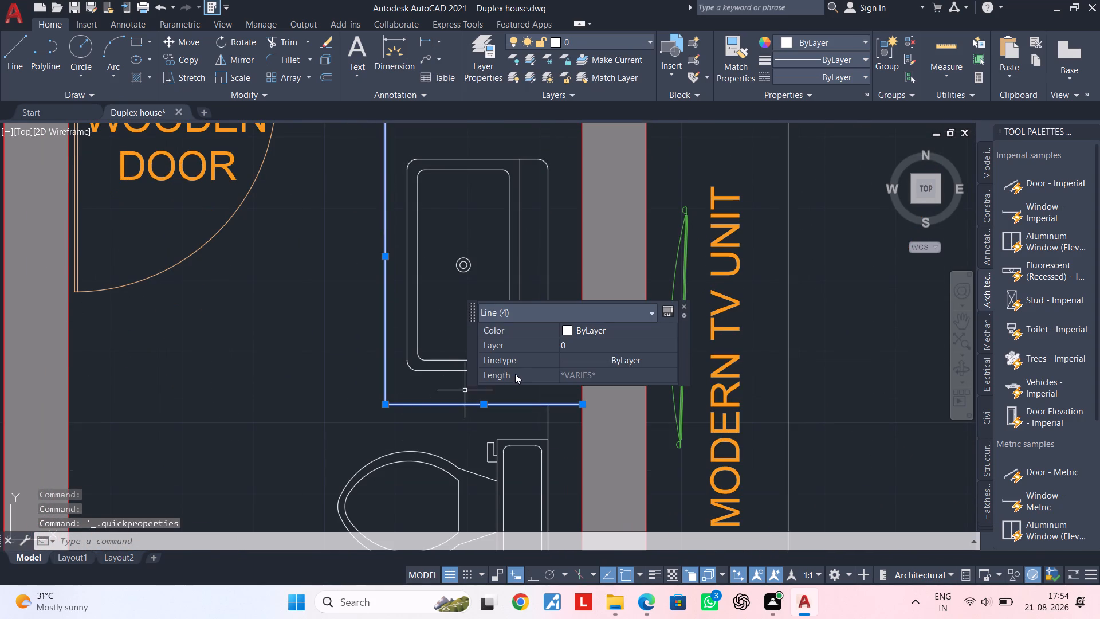
middle_click_drag(515, 374, 442, 314)
scroll(576, 438, "down", 1)
middle_click_drag(575, 437, 556, 352)
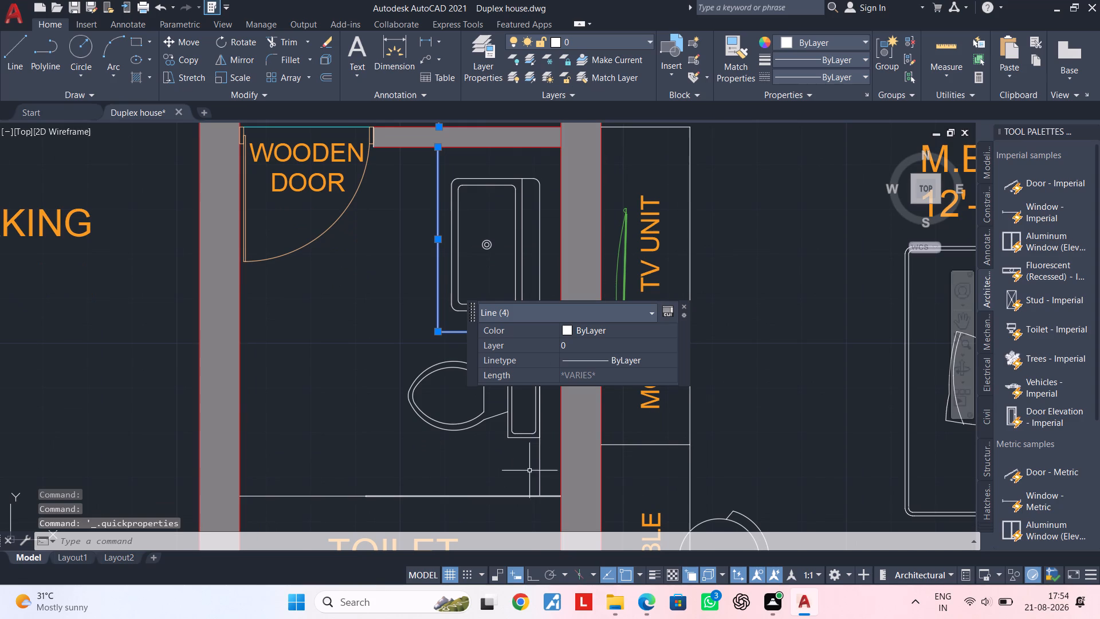
left_click(539, 465)
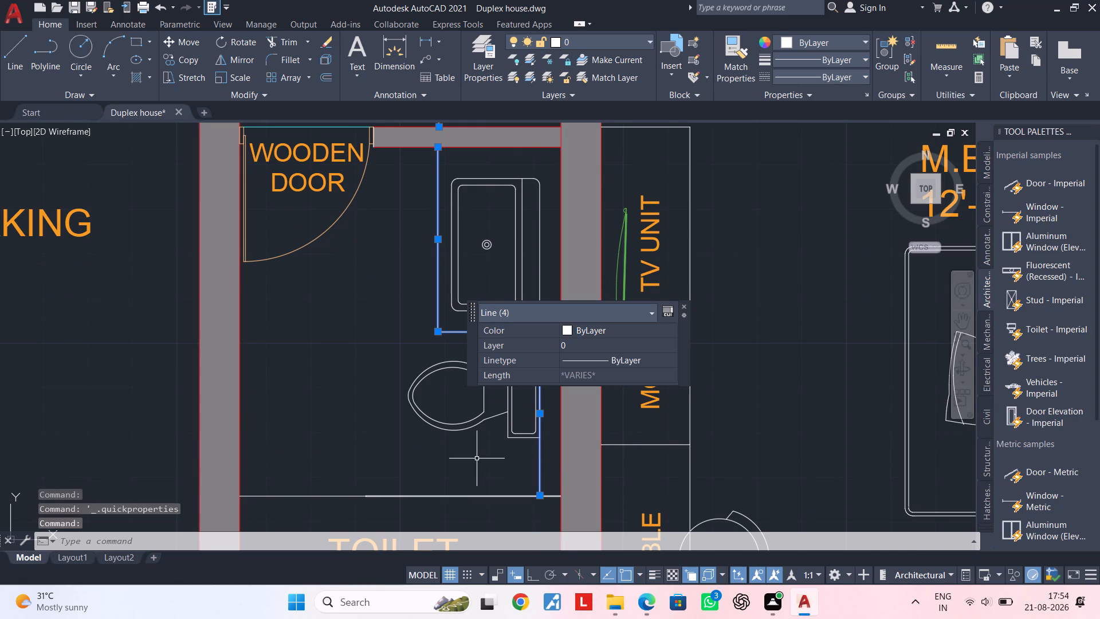
middle_click_drag(477, 458, 486, 409)
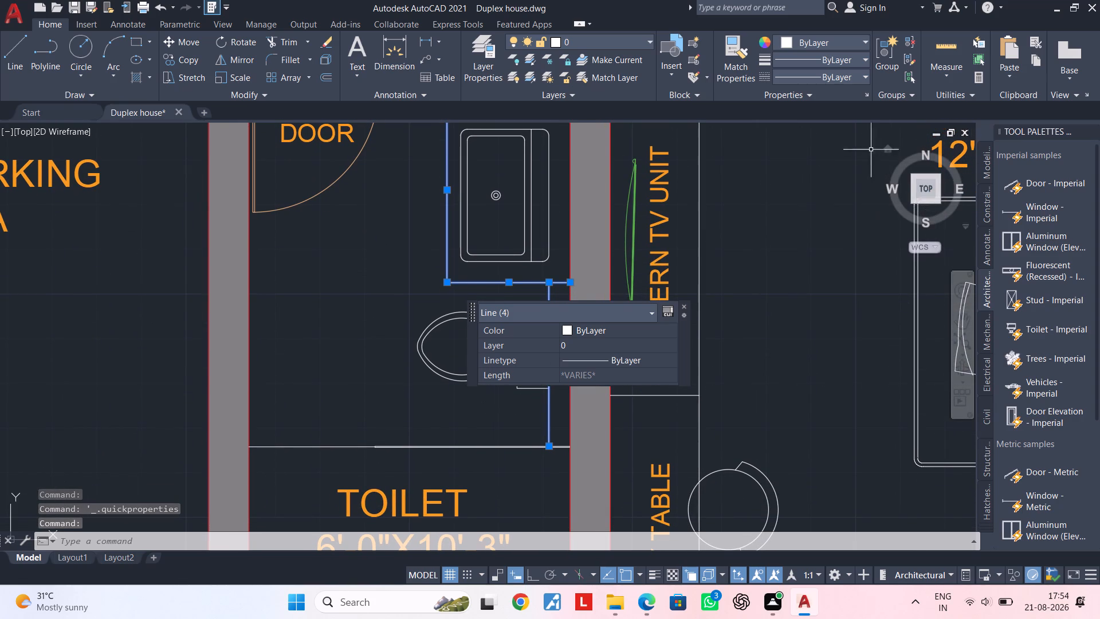
left_click(862, 37)
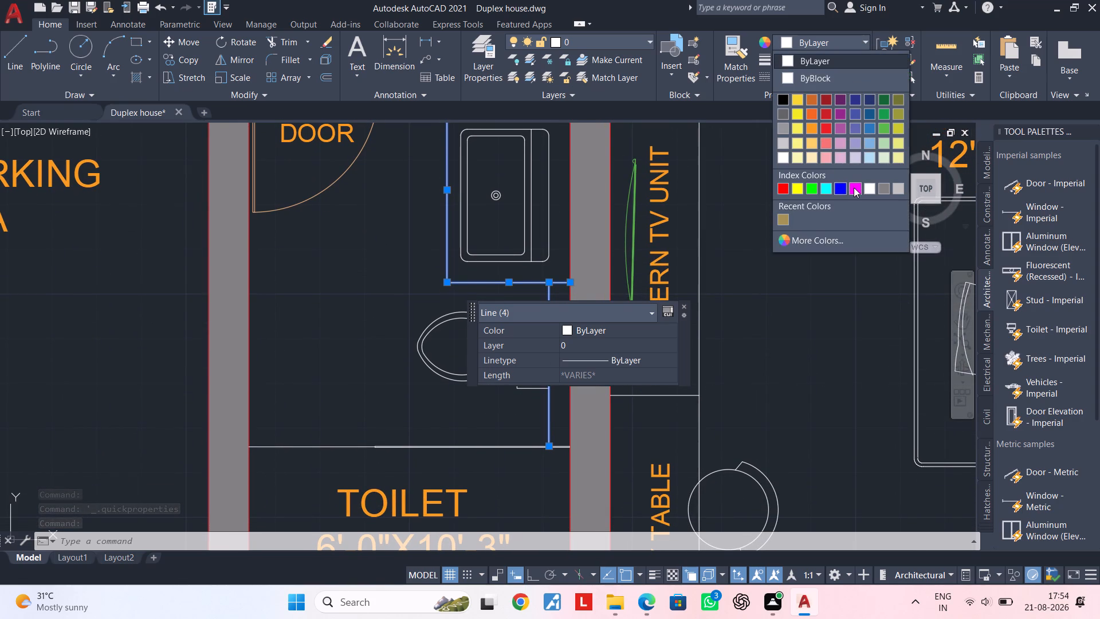
left_click(854, 189)
key("Escape")
Change the thin left part of the horizontal line above the 6'-0"X10'-3" TOILET label to cyan.
middle_click_drag(615, 358, 674, 253)
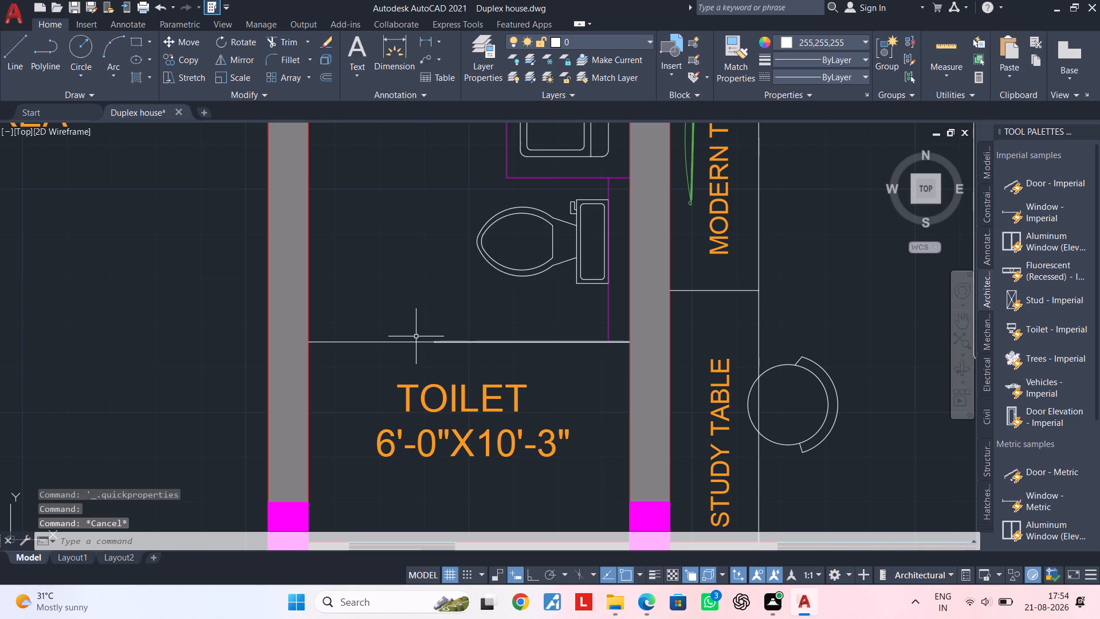
left_click(394, 343)
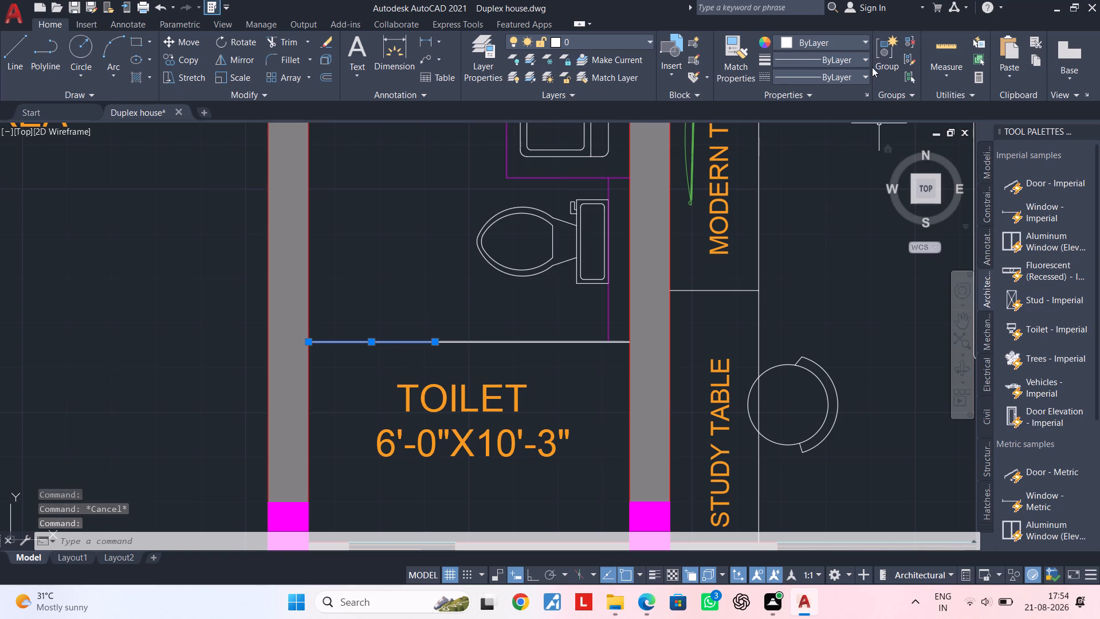
left_click(841, 46)
double_click(826, 194)
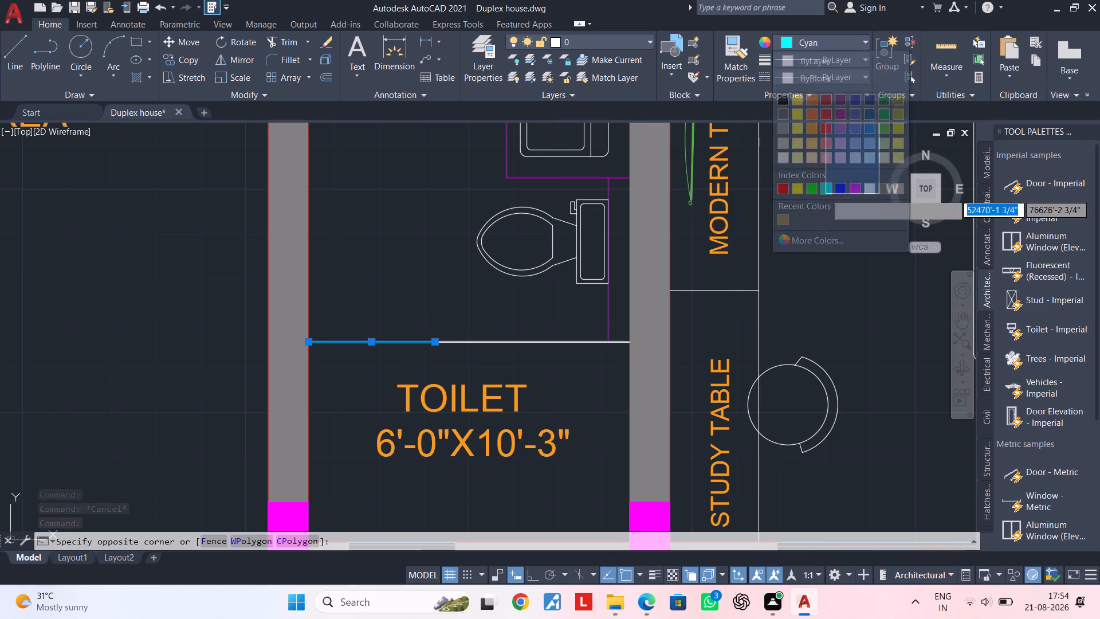
key("Escape")
key("Escape")
key("Escape")
Change the narrow double-line partition above the 6'-0"X10'-3" TOILET label to blue.
scroll(497, 346, "up", 1)
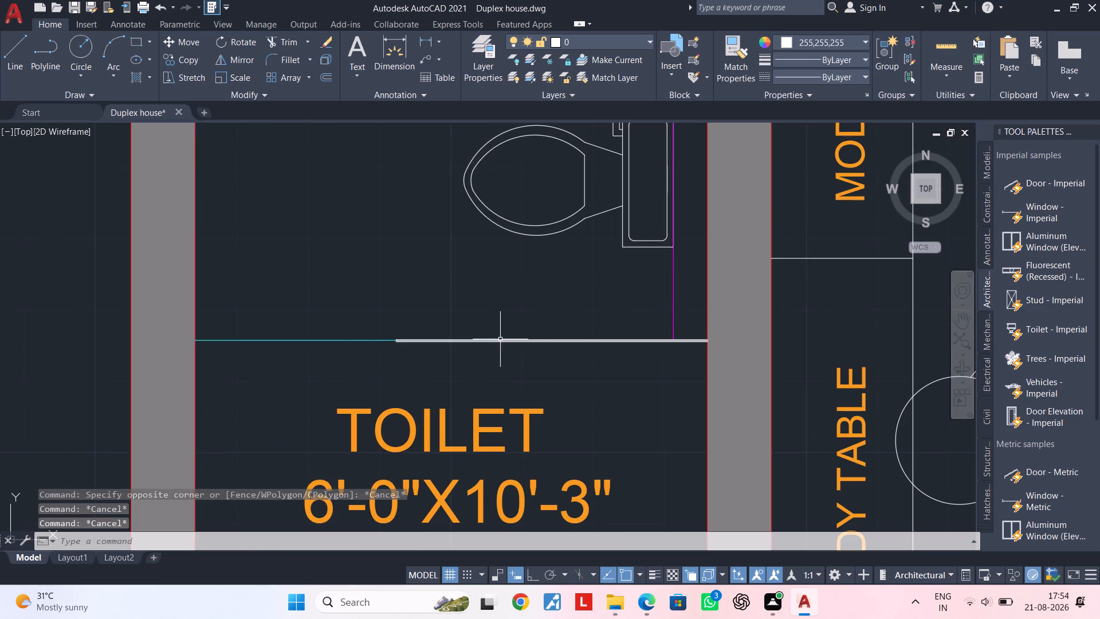
left_click(500, 339)
scroll(489, 350, "up", 3)
left_click(448, 324)
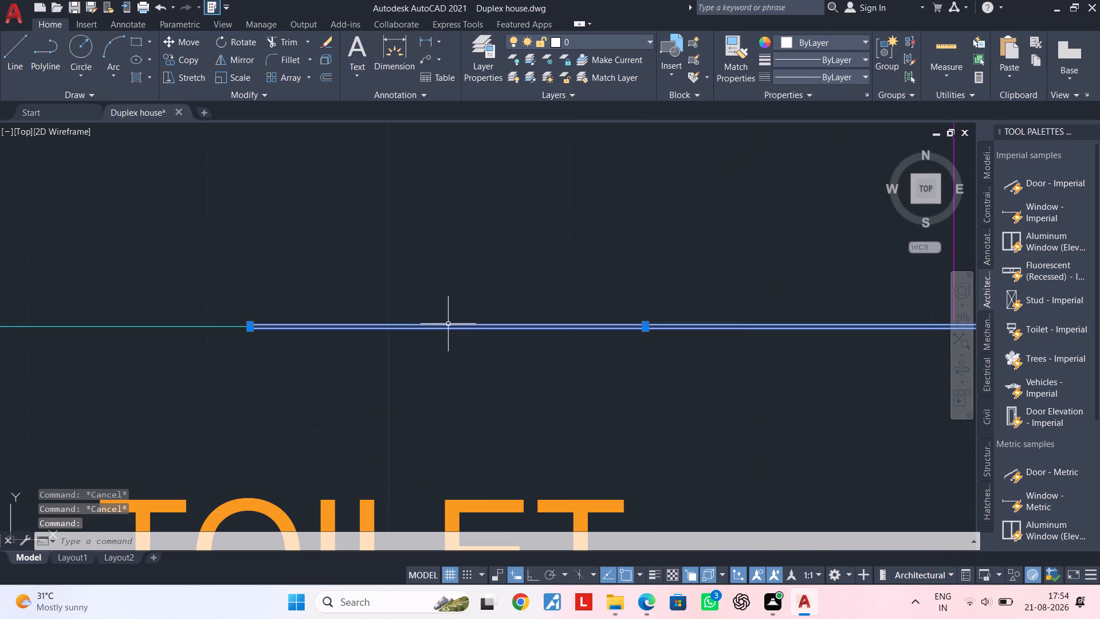
left_click(859, 40)
double_click(840, 185)
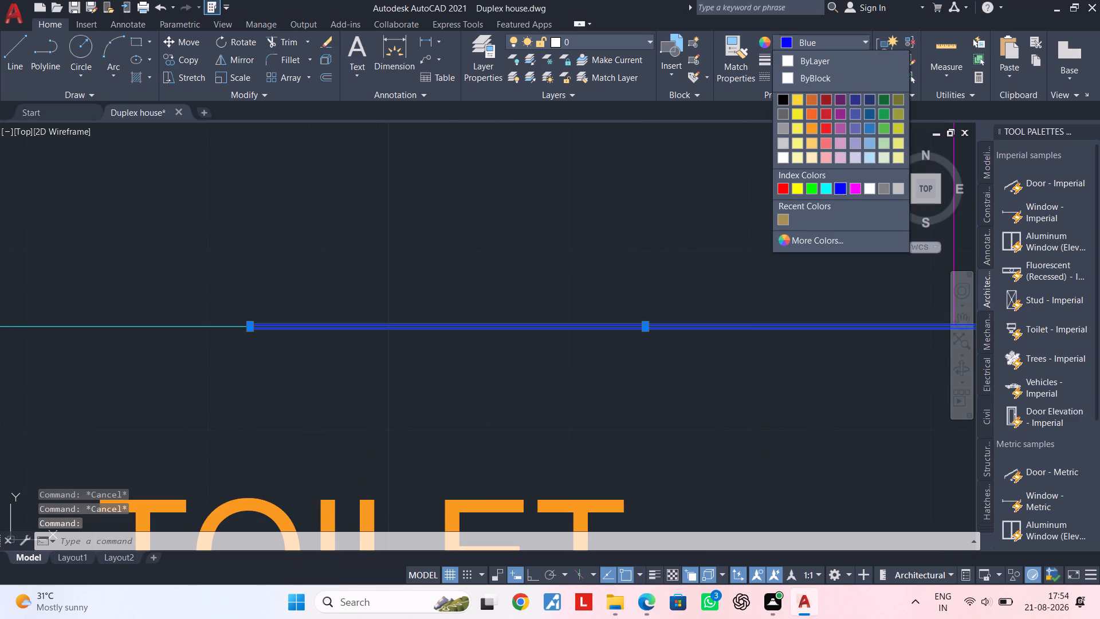
key("Escape")
scroll(823, 282, "down", 3)
key("Escape")
key("Escape")
Match the blue properties of the 6'-0"X10'-3" toilet's double-line partition onto the double-line partition above the 6'-9"X11'-0" TOILET label.
middle_click_drag(776, 346, 476, 336)
scroll(871, 326, "down", 1)
middle_click_drag(859, 326, 761, 325)
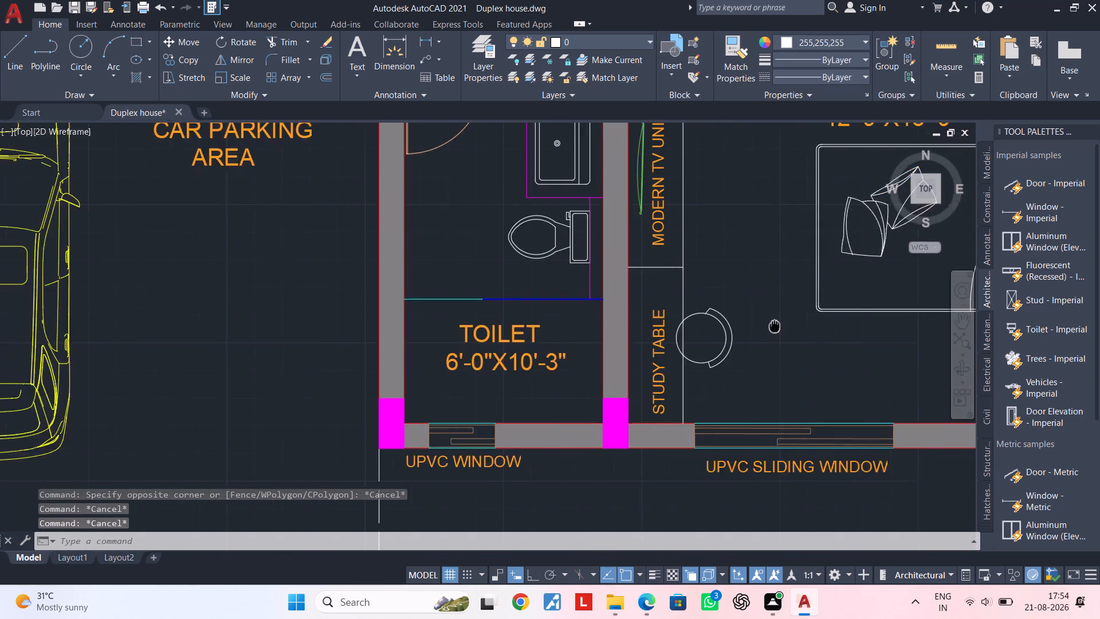
middle_click_drag(761, 325, 445, 330)
middle_click_drag(685, 330, 442, 315)
middle_click_drag(552, 398, 492, 327)
middle_click_drag(539, 340, 637, 341)
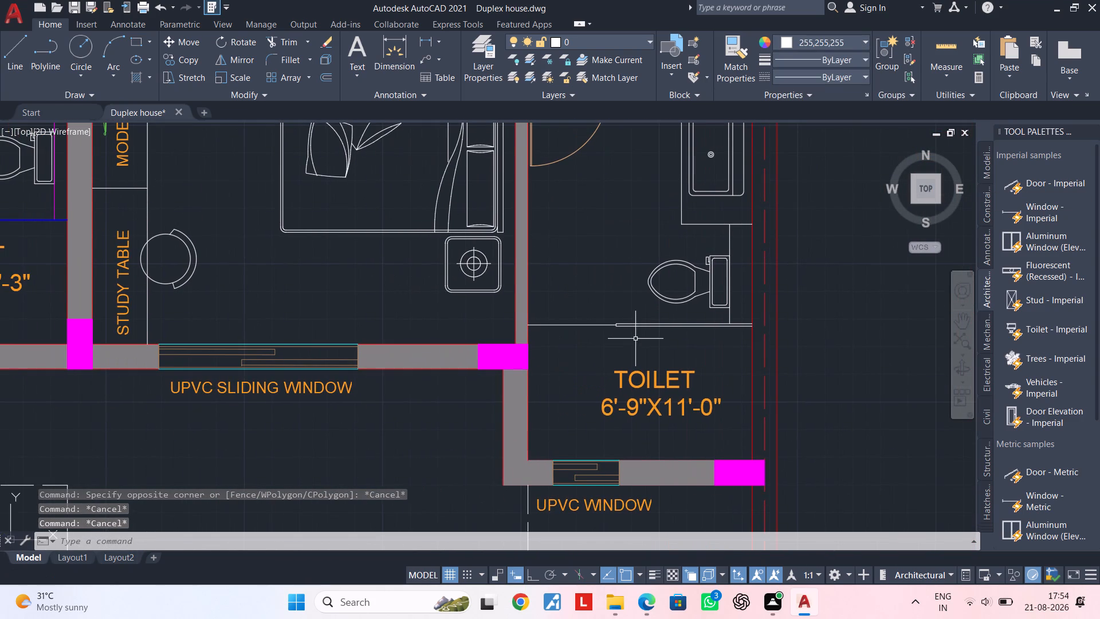
key("m")
type("A")
key("space")
middle_click_drag(109, 304, 241, 307)
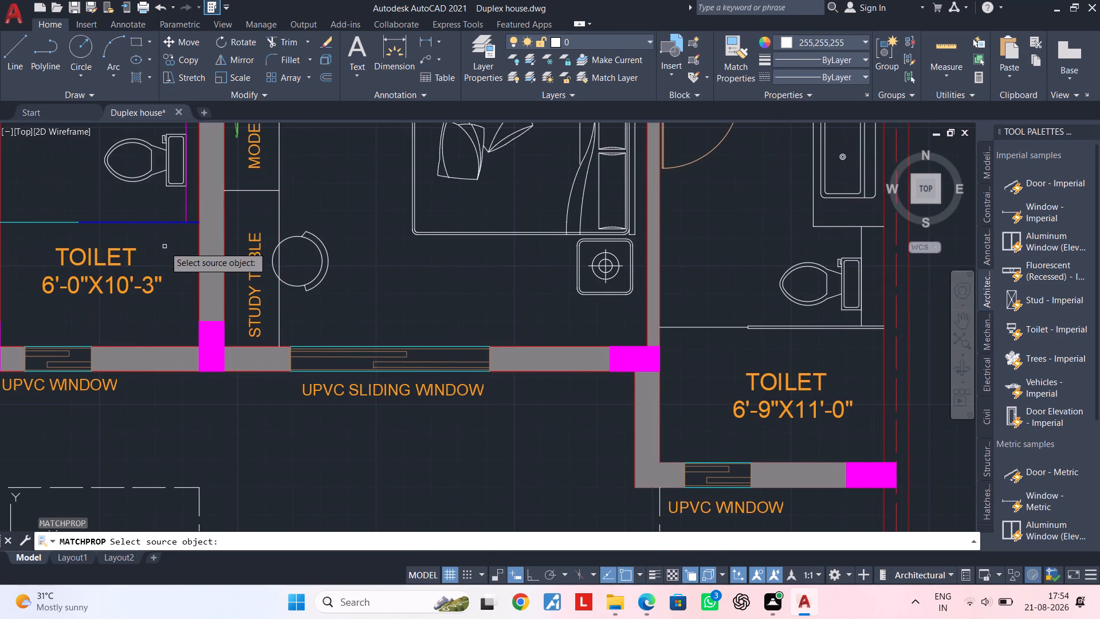
scroll(163, 232, "up", 1)
left_click(164, 217)
scroll(533, 303, "down", 1)
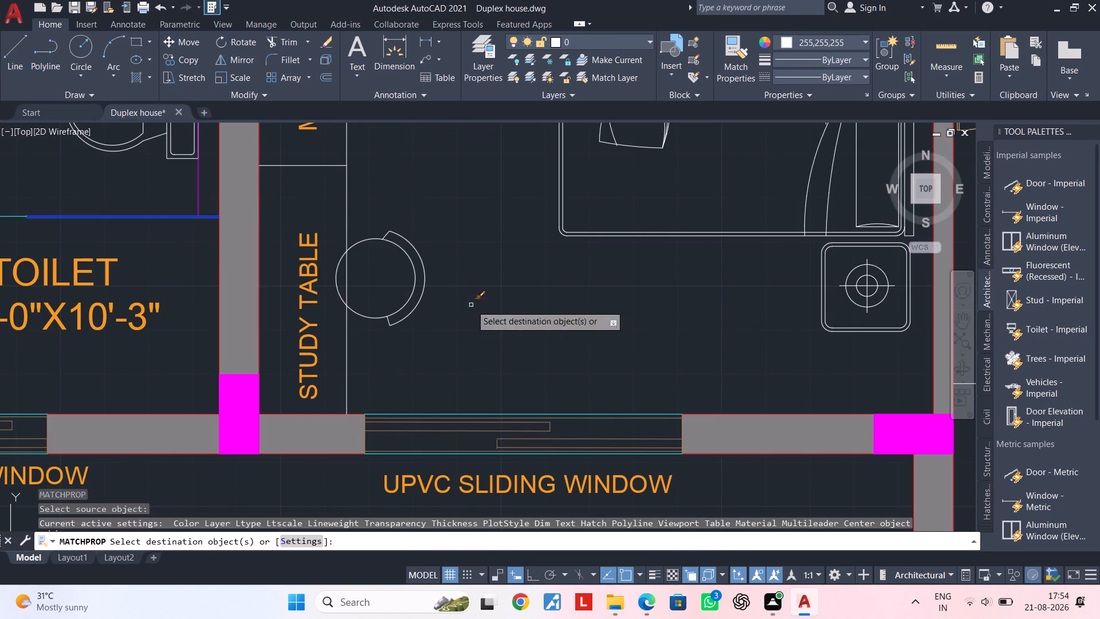
scroll(664, 349, "down", 1)
middle_click_drag(635, 342, 371, 305)
scroll(721, 354, "up", 1)
double_click(715, 351)
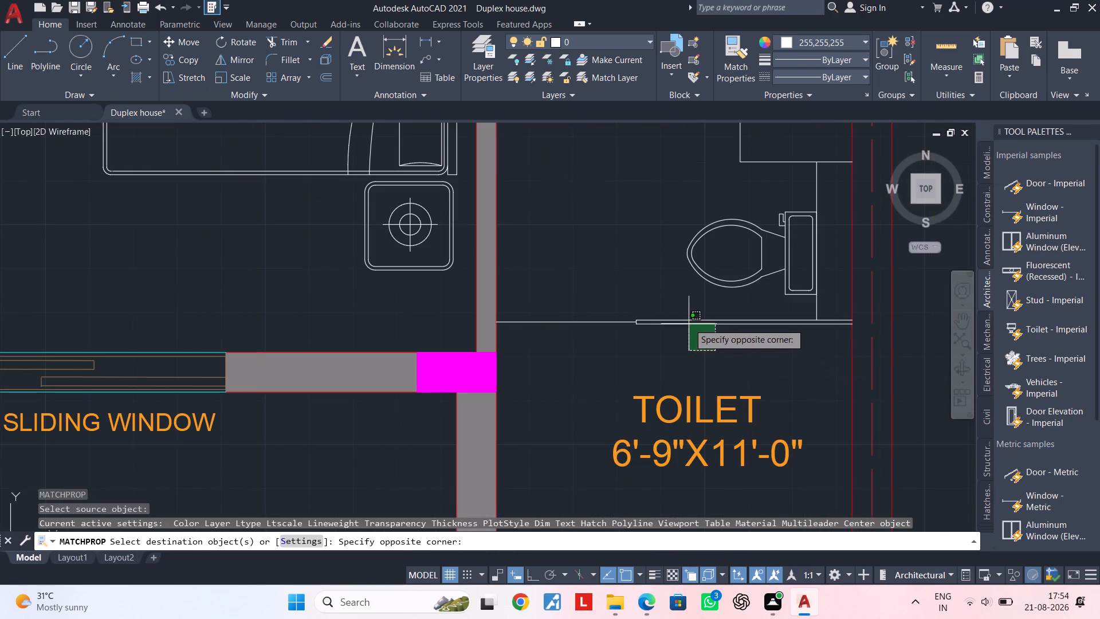
left_click(684, 308)
scroll(626, 331, "up", 4)
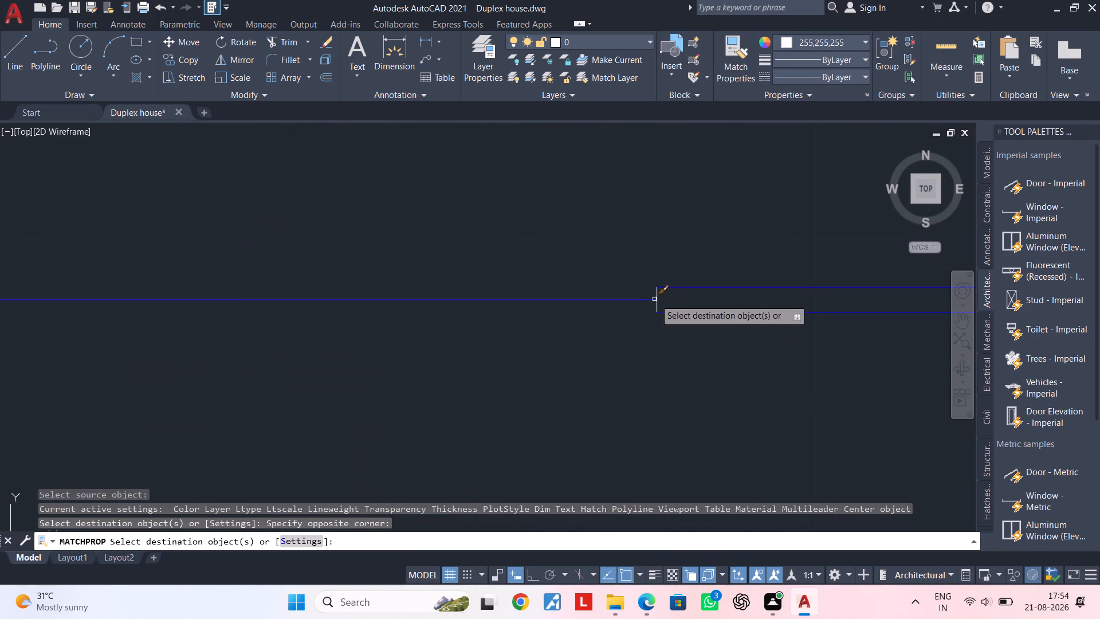
left_click(657, 296)
scroll(649, 318, "down", 5)
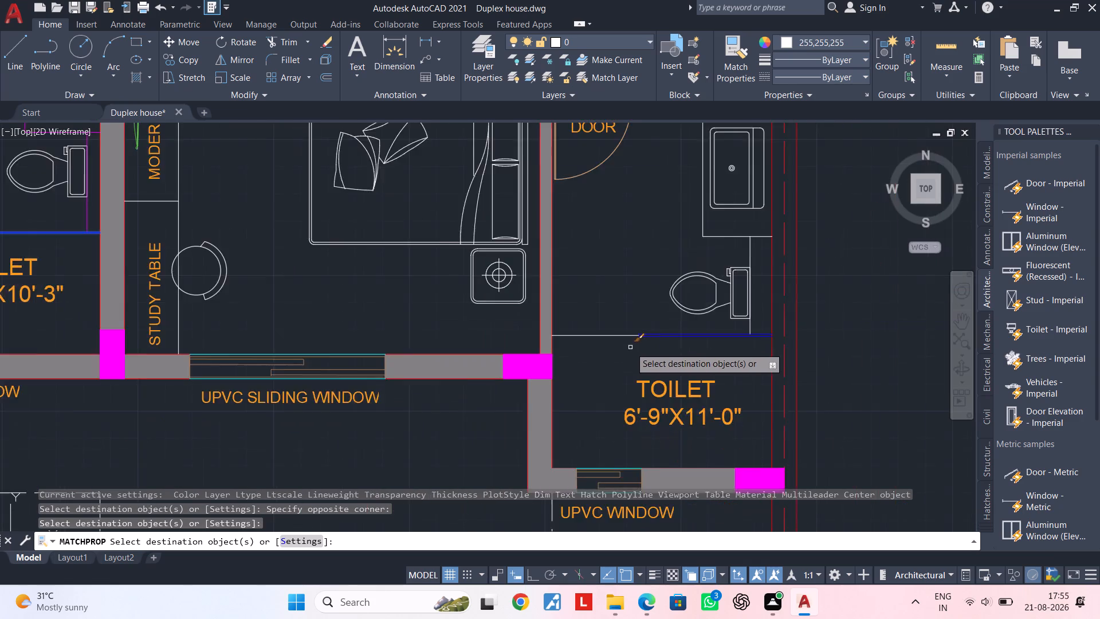
middle_click_drag(630, 347, 761, 347)
key("Escape")
key("Escape")
Match the cyan line's properties from the 6'-0"X10'-3" toilet onto the thin left line above the 6'-9"X11'-0" TOILET label.
middle_click_drag(387, 318, 553, 309)
key("Escape")
key("m")
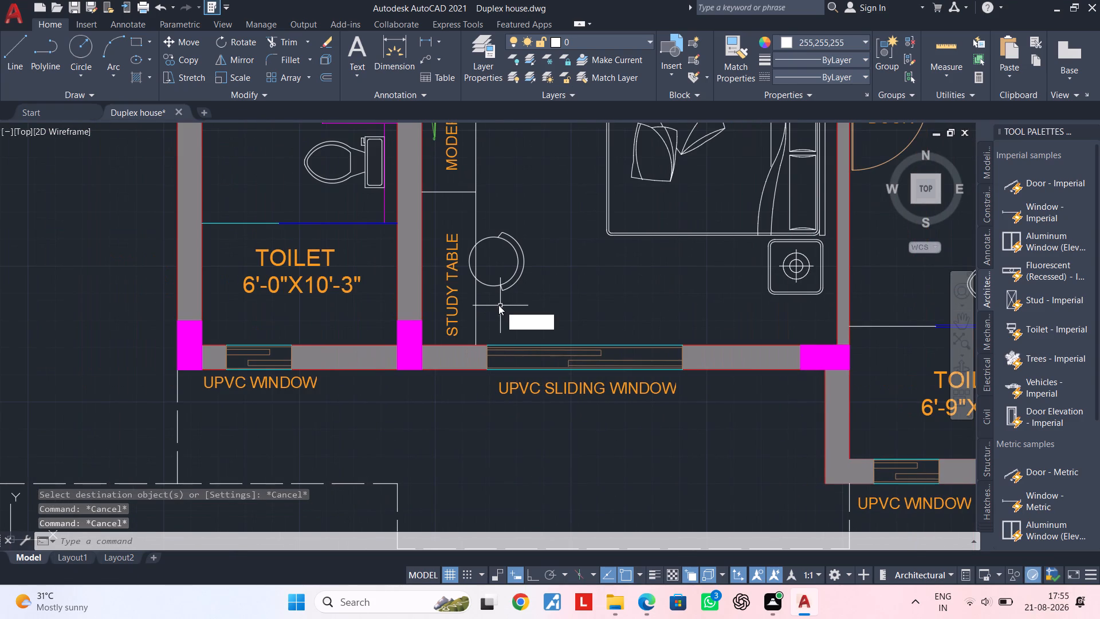
key("a")
key("space")
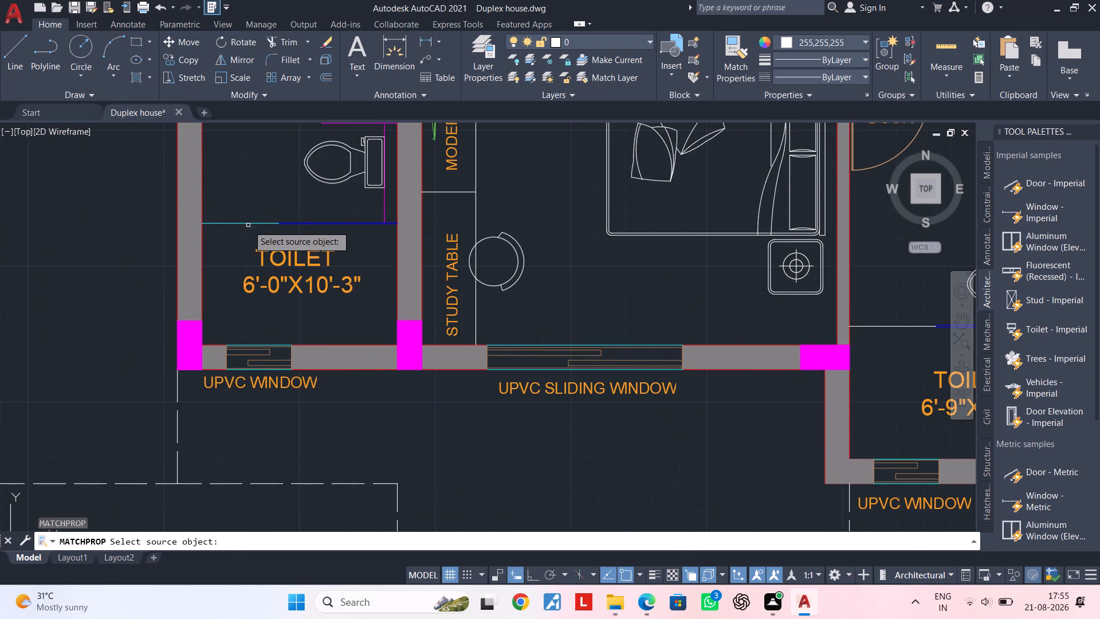
left_click(247, 224)
middle_click_drag(850, 276, 638, 280)
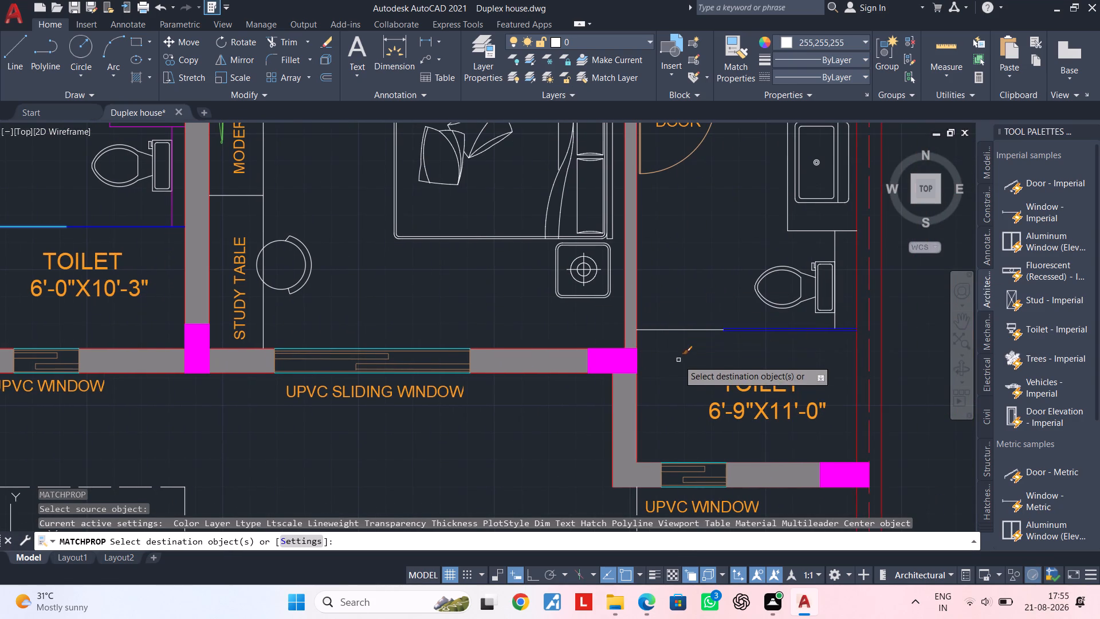
left_click(678, 355)
double_click(673, 299)
key("Escape")
key("Escape")
key("Escape")
key("Escape")
Match the magenta properties onto the line behind the WC and the wash basin counter outline in the 6'-9"X11'-0" toilet.
type("MA")
key("space")
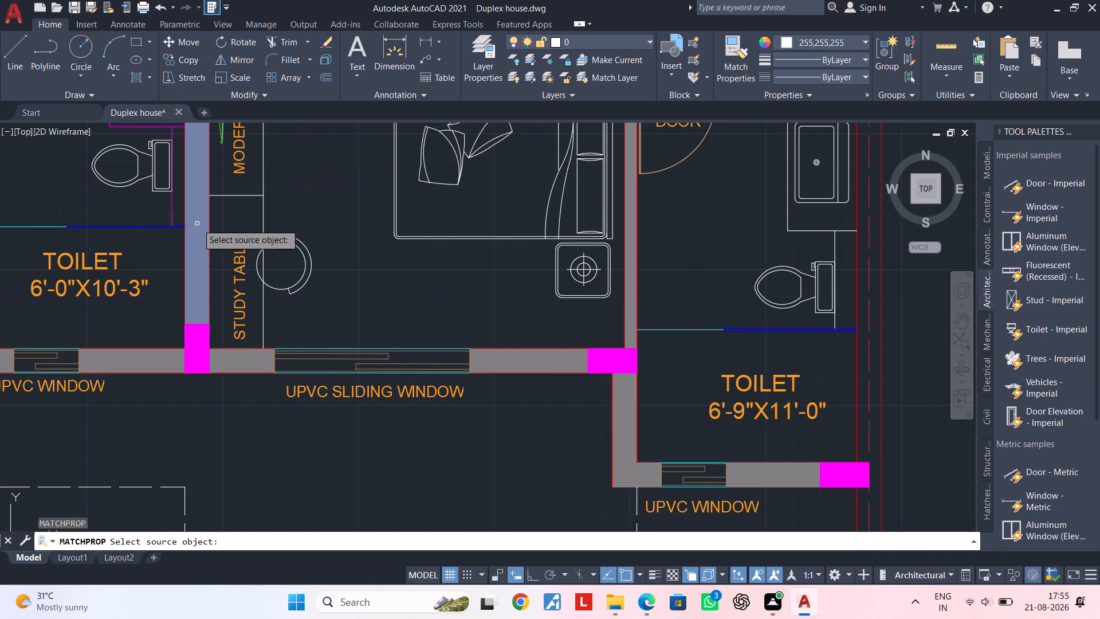
left_click(171, 211)
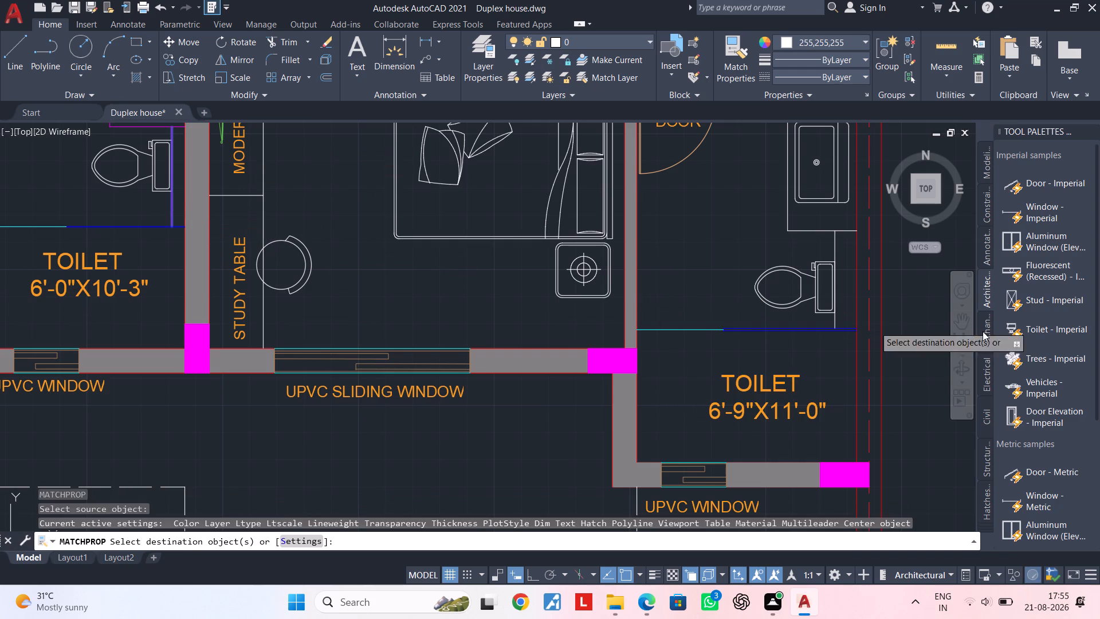
middle_click_drag(976, 331, 543, 390)
middle_click_drag(782, 320, 356, 370)
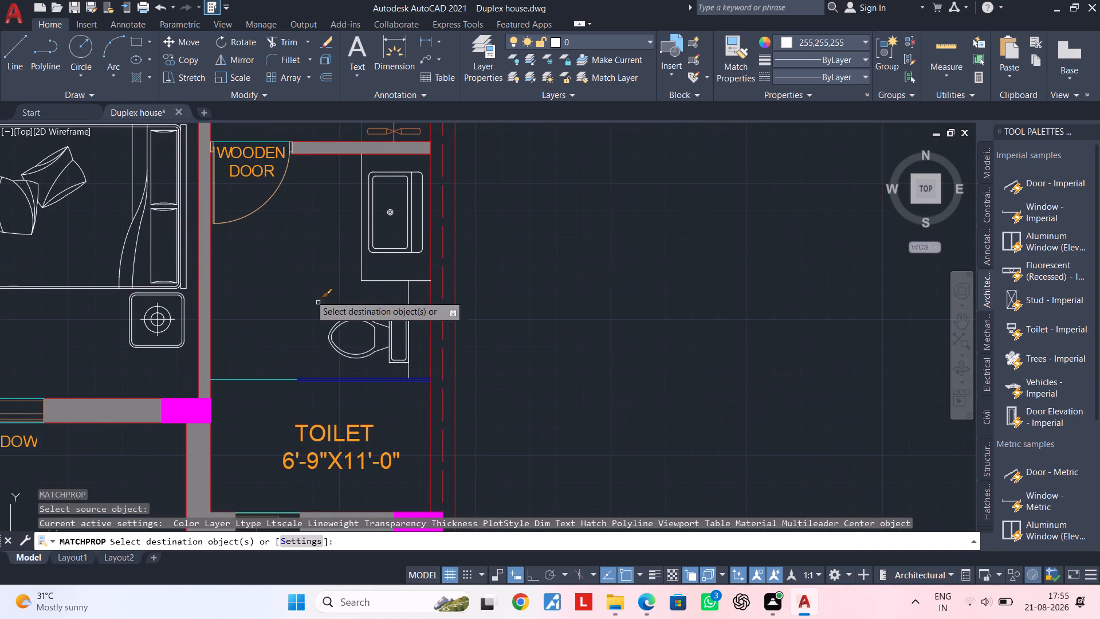
scroll(411, 280, "up", 1)
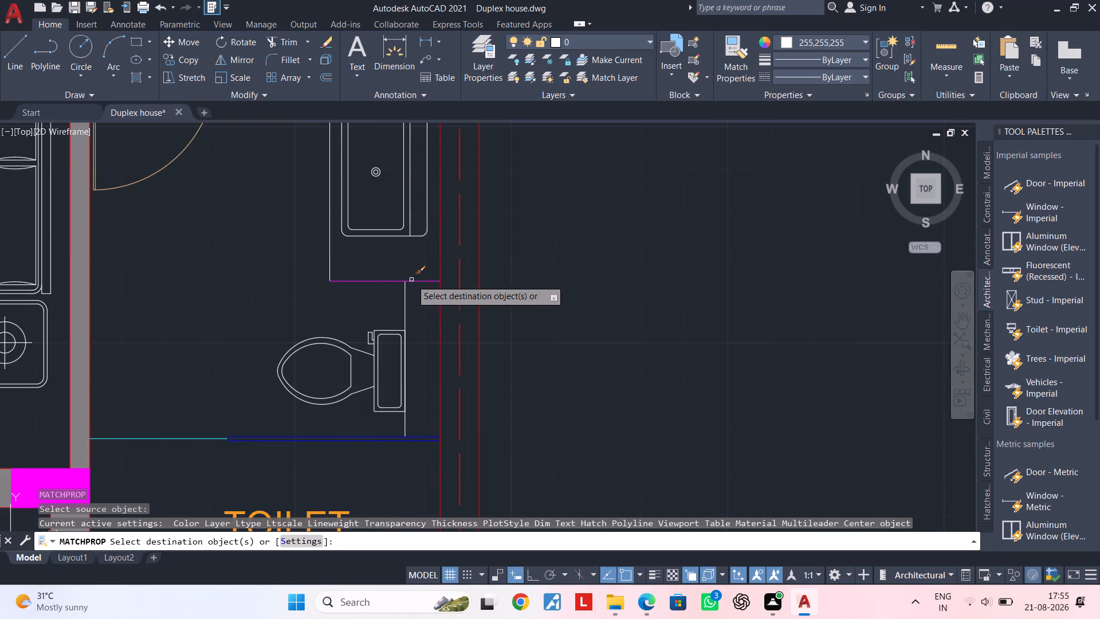
left_click(414, 314)
left_click(375, 307)
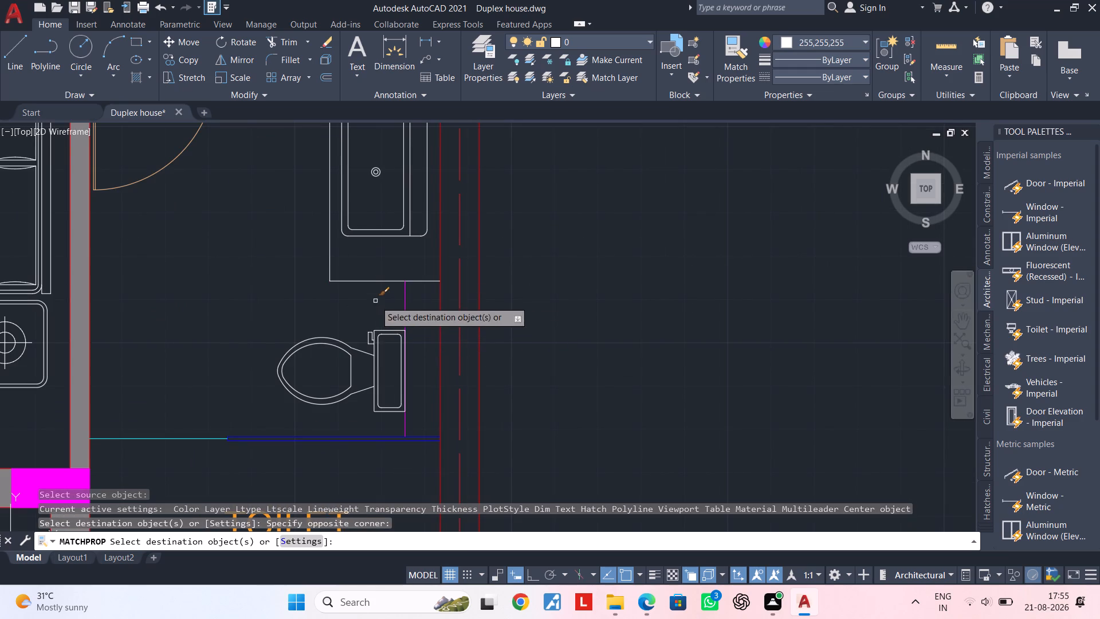
left_click(375, 301)
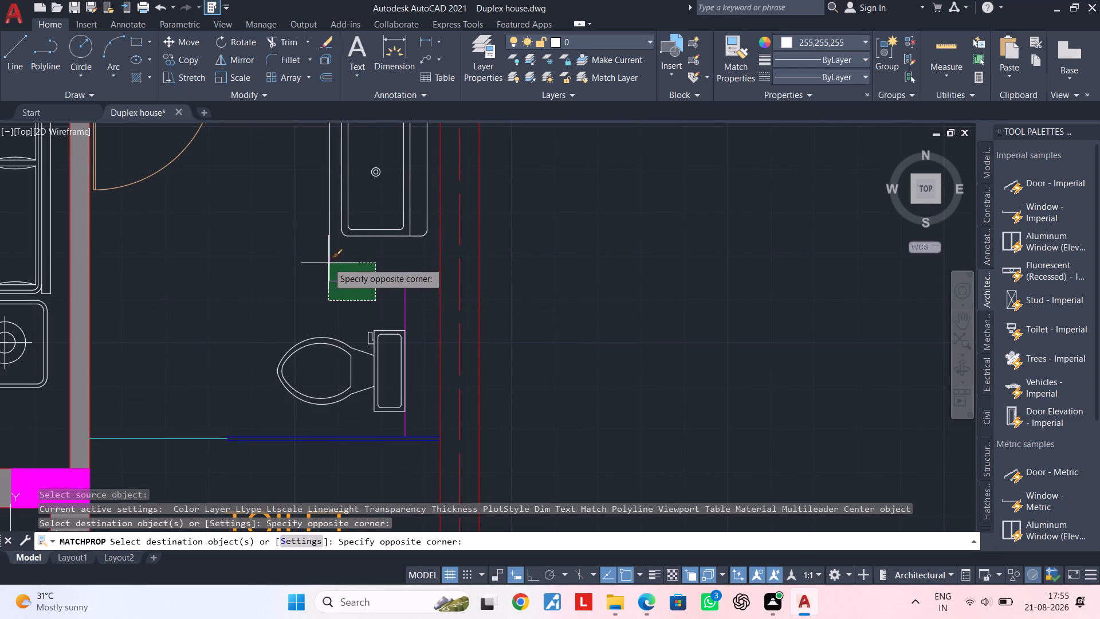
left_click(323, 259)
middle_click_drag(317, 263, 426, 523)
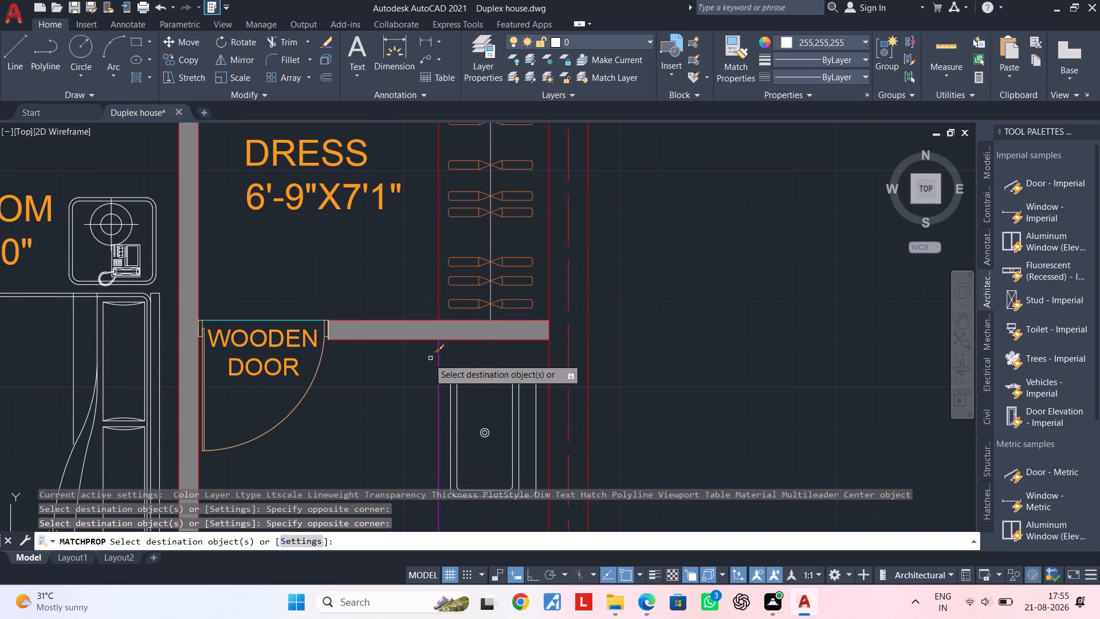
scroll(398, 347, "down", 2)
middle_click_drag(400, 365, 694, 355)
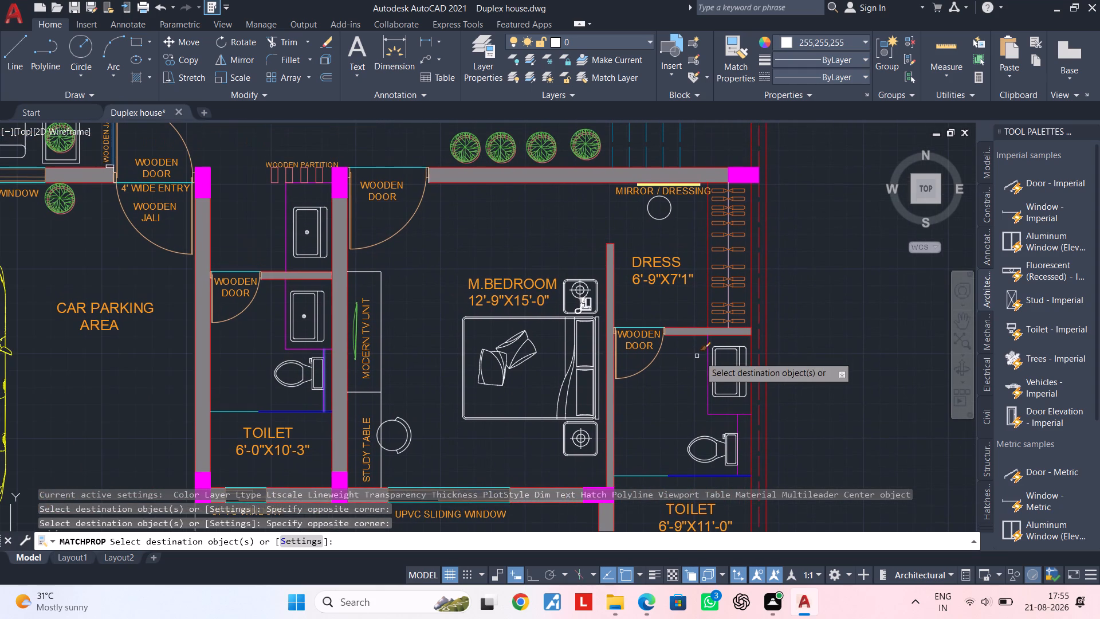
key("Escape")
key("Escape")
key("Escape")
key("Escape")
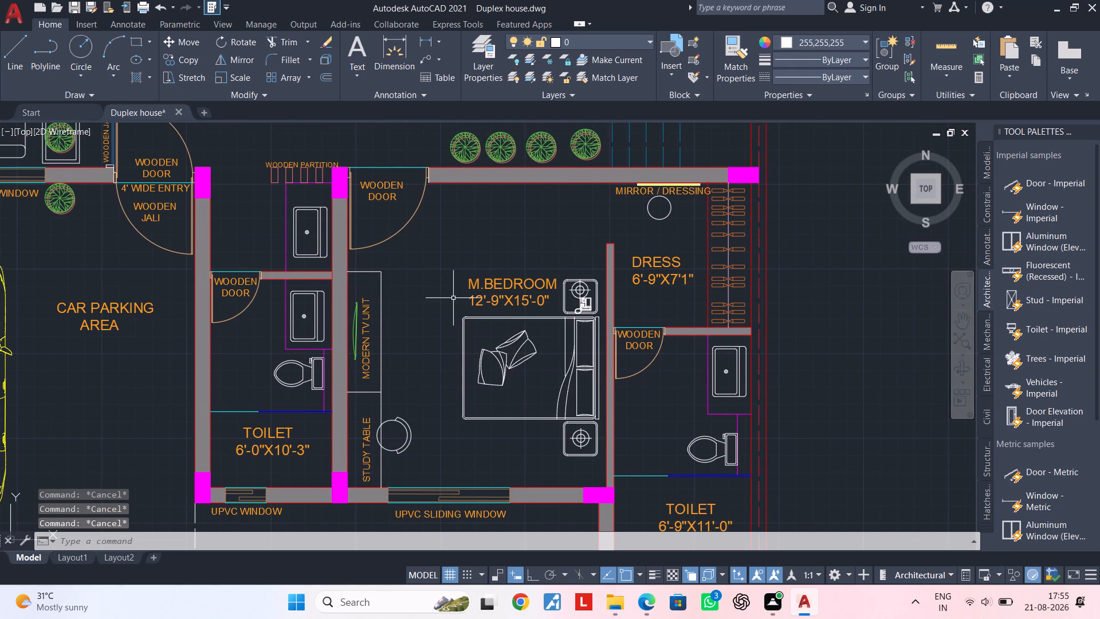
key("Escape")
key("Escape")
key("Escape")
key("Escape")
Change the MODERN TV UNIT and STUDY TABLE outlines in the M.BEDROOM to orange.
middle_click_drag(436, 351, 472, 277)
key("Escape")
key("Escape")
scroll(452, 285, "up", 1)
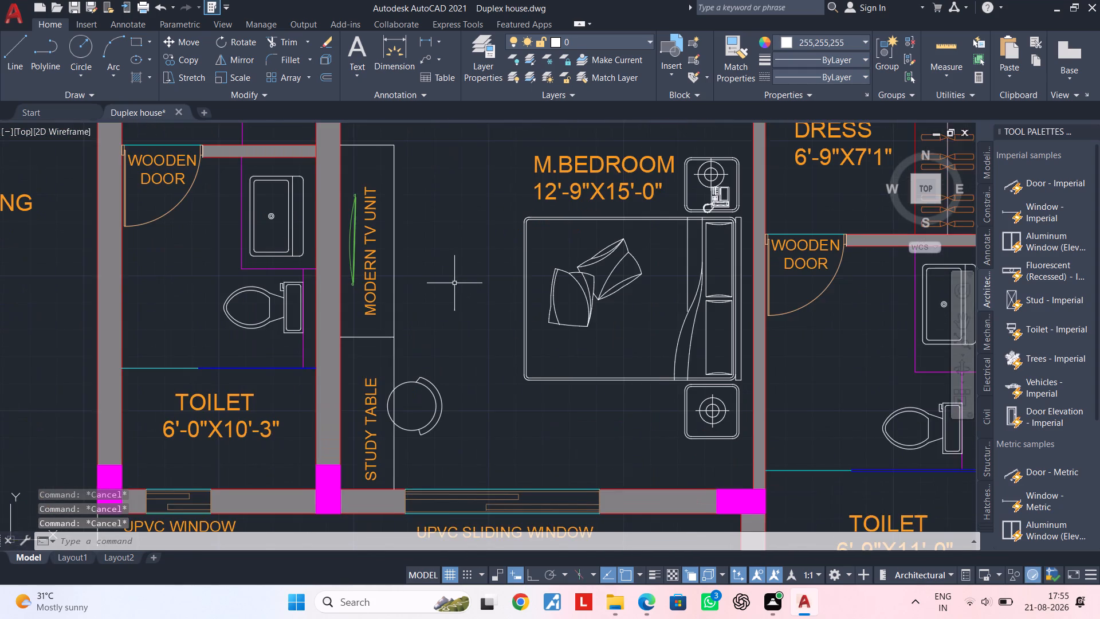
middle_click_drag(443, 291, 476, 277)
scroll(476, 280, "up", 1)
left_click(462, 287)
double_click(374, 362)
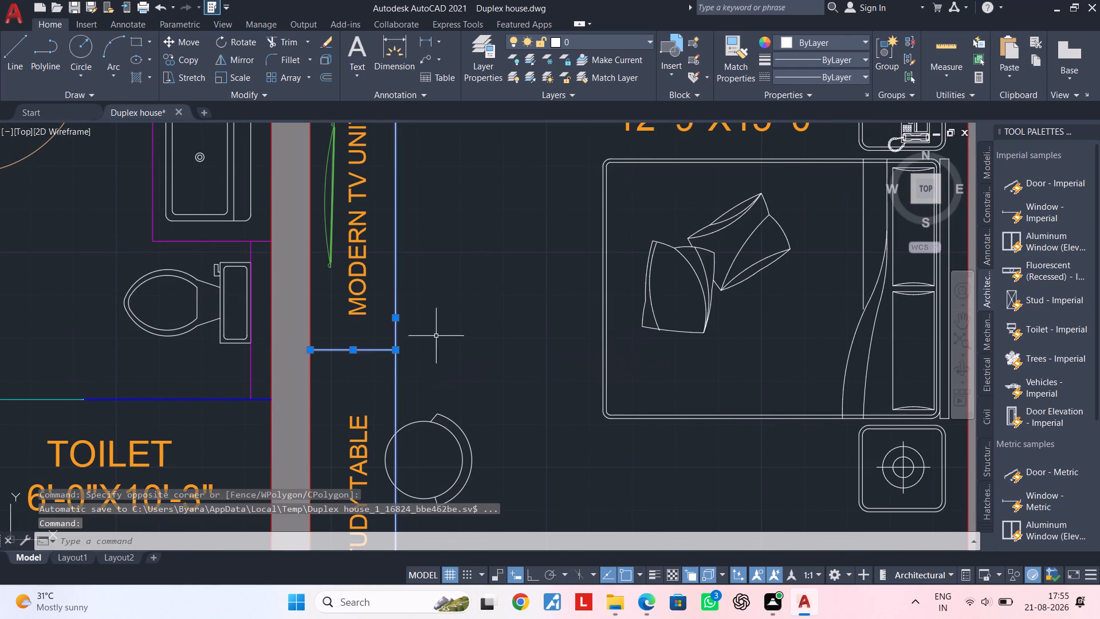
scroll(438, 335, "down", 2)
middle_click_drag(454, 328, 455, 311)
middle_click_drag(463, 295, 465, 331)
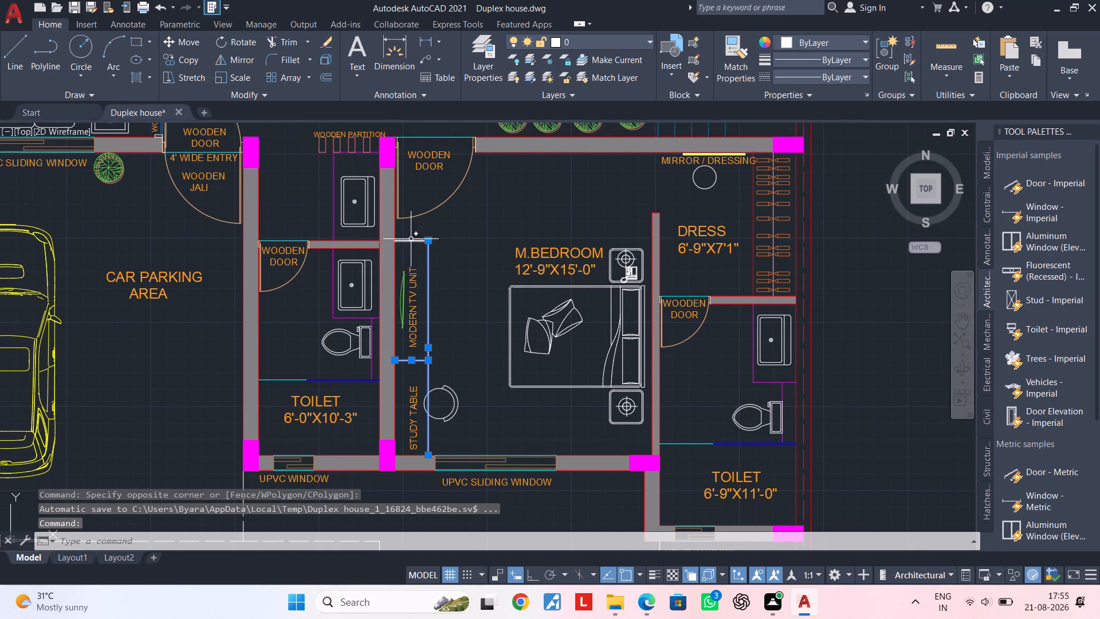
left_click(411, 240)
left_click(806, 44)
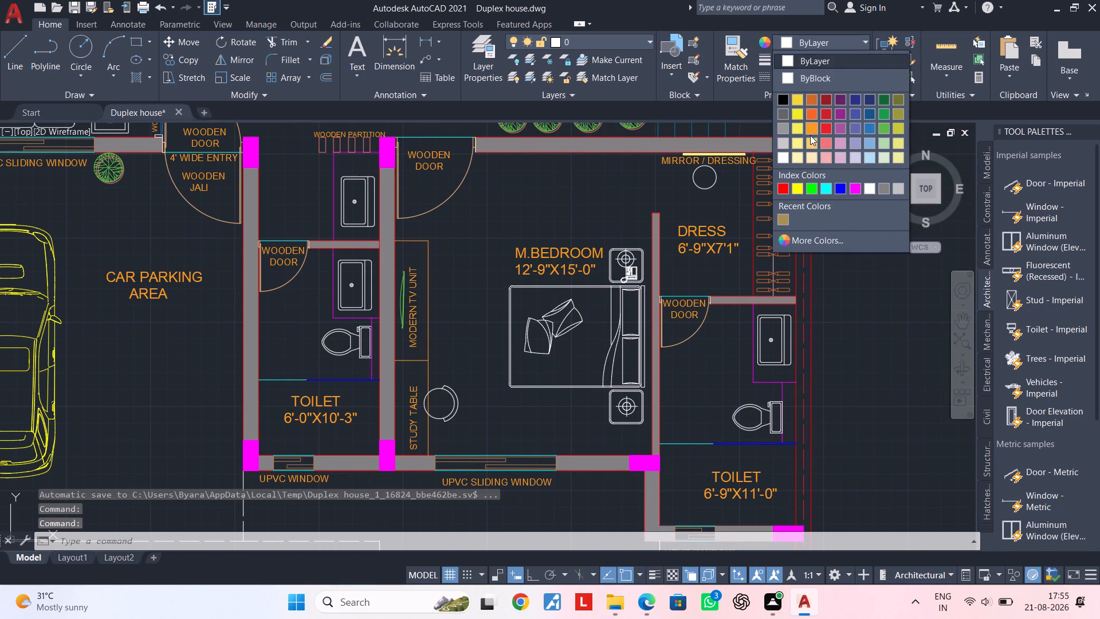
left_click(808, 139)
key("Escape")
key("Escape")
key("Escape")
key("Escape")
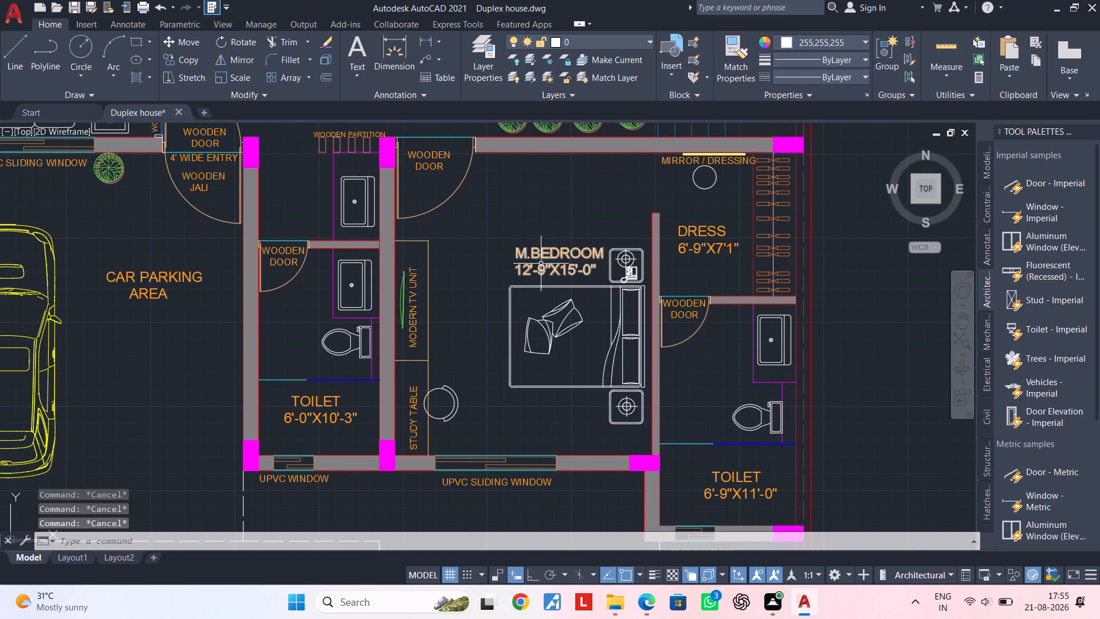
Match the M.BEDROOM unit's orange properties onto the TV unit and study table outlines in the K BEDROOM.
key("m")
type("A")
key("space")
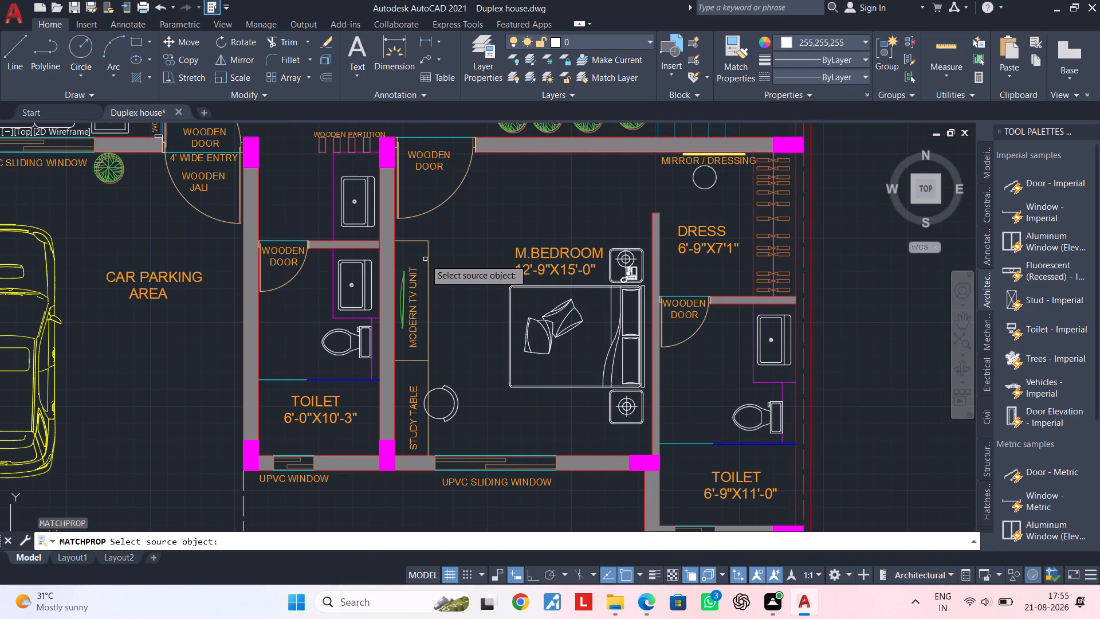
left_click(429, 257)
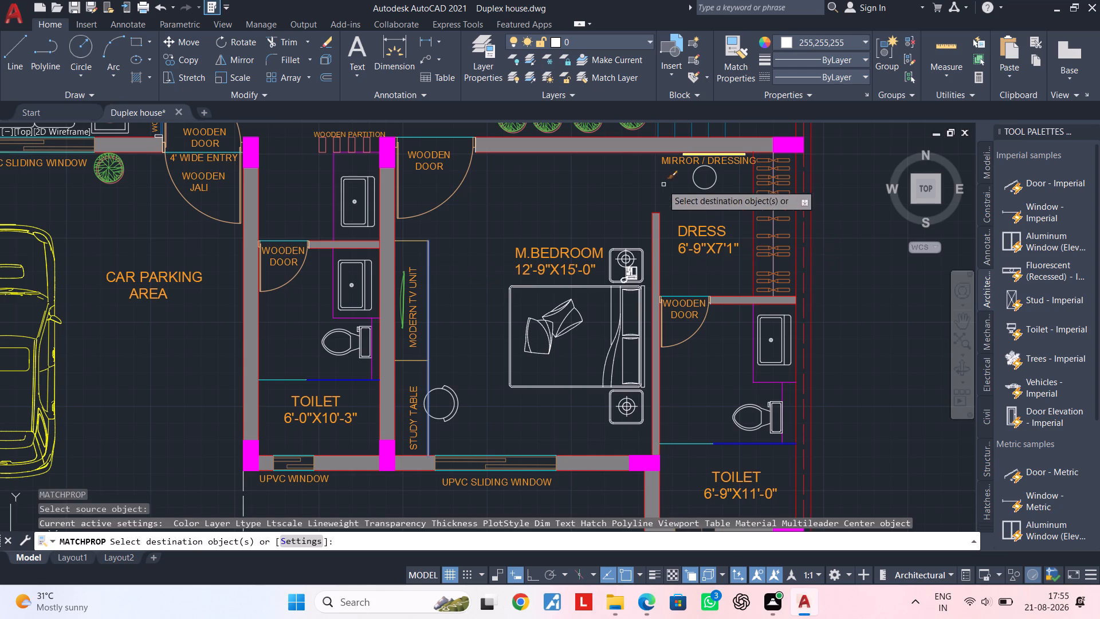
middle_click_drag(552, 191, 563, 390)
middle_click_drag(503, 270, 557, 434)
middle_click_drag(273, 232, 341, 297)
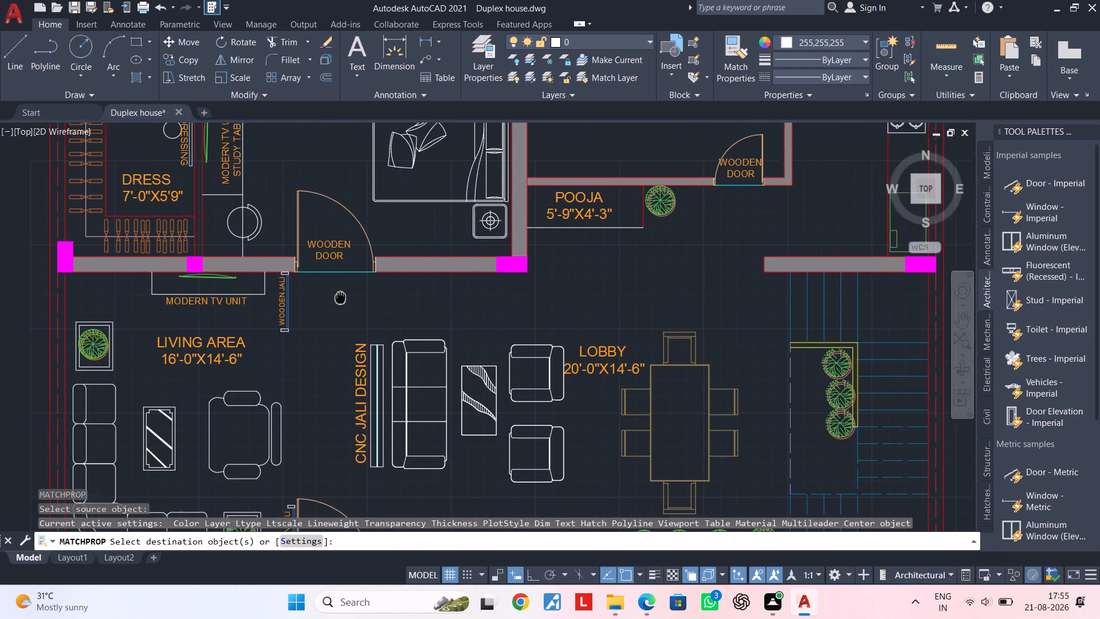
middle_click_drag(341, 297, 384, 353)
scroll(311, 240, "up", 2)
left_click(296, 236)
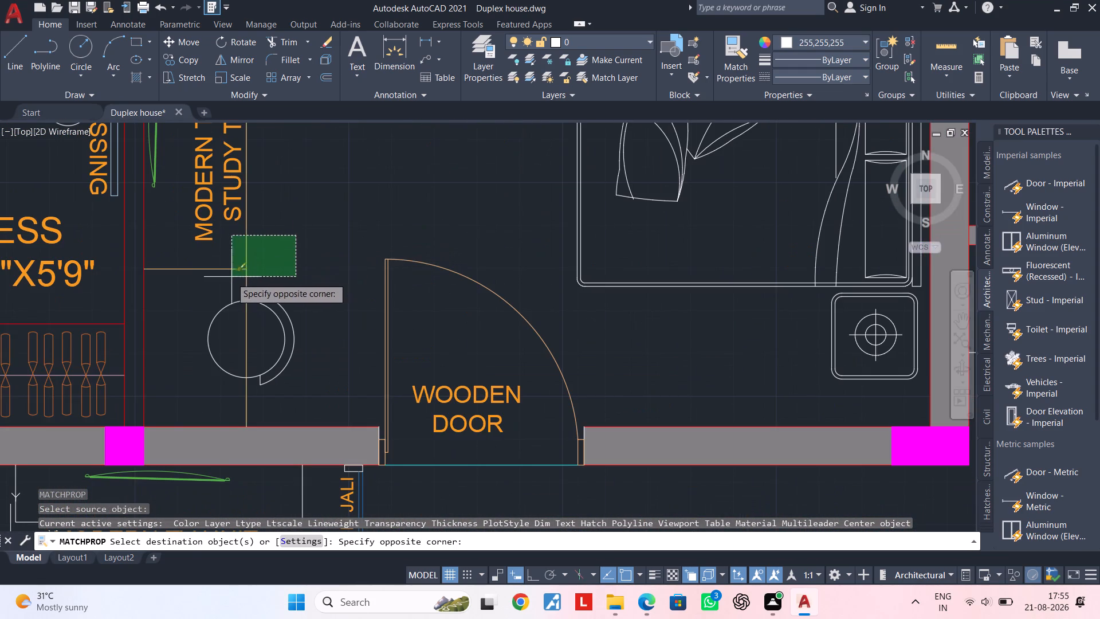
left_click(225, 279)
scroll(336, 183, "down", 1)
middle_click_drag(336, 183, 349, 363)
left_click_drag(266, 214, 262, 224)
left_click(256, 236)
Match the same orange properties onto the study table chair in the K BEDROOM.
middle_click_drag(282, 236, 347, 19)
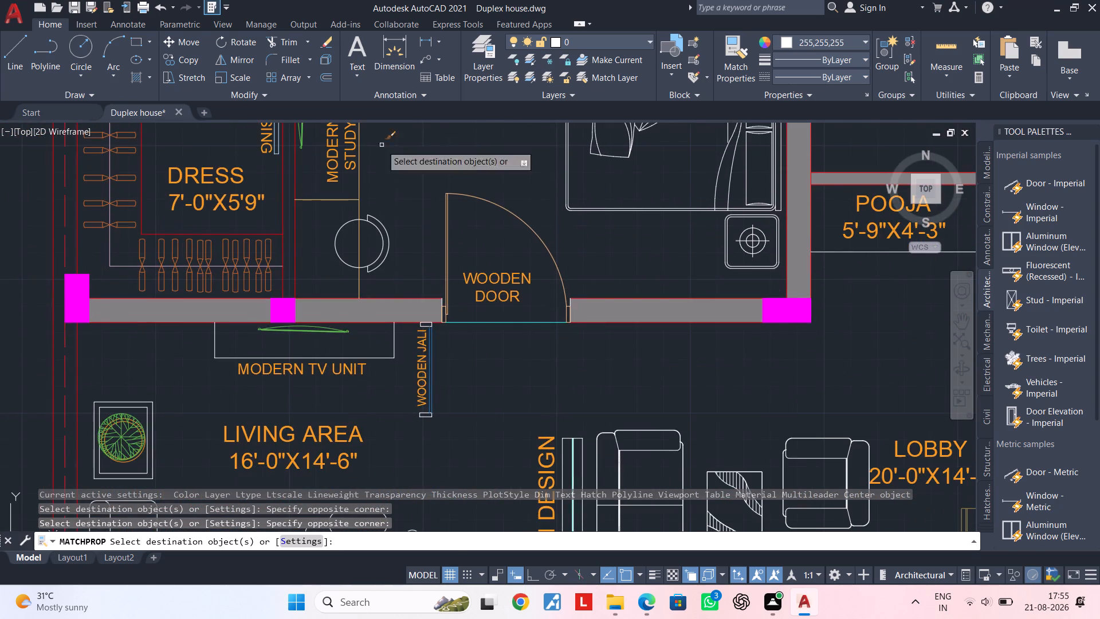
scroll(392, 221, "up", 2)
left_click(395, 188)
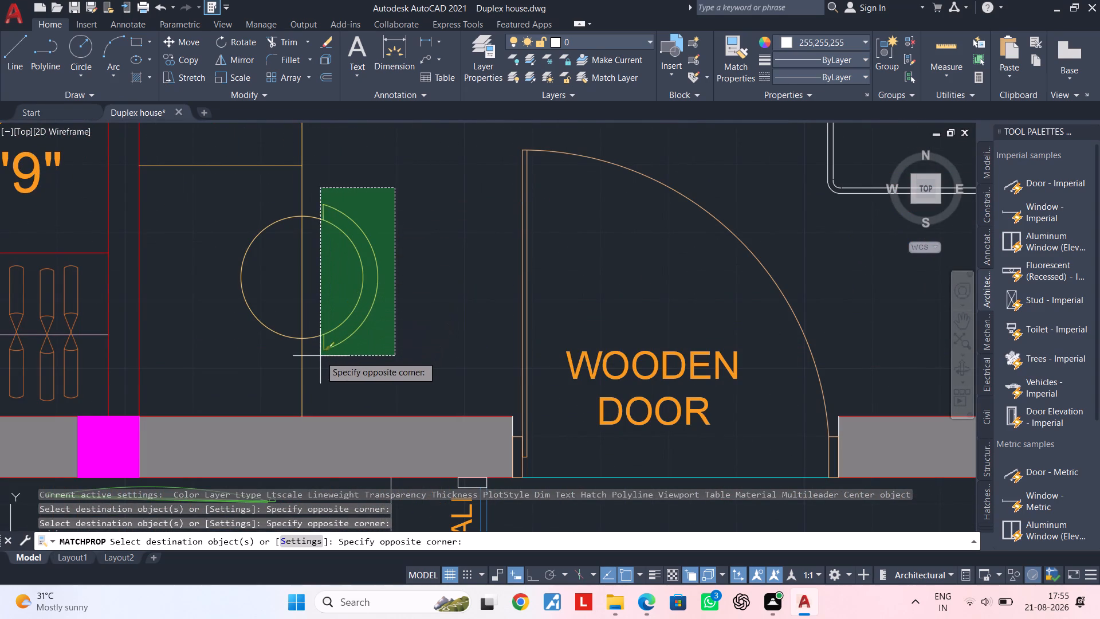
left_click(320, 357)
Match the same orange properties onto the study table chair in the M.BEDROOM.
scroll(391, 272, "down", 3)
middle_click_drag(431, 217, 336, 352)
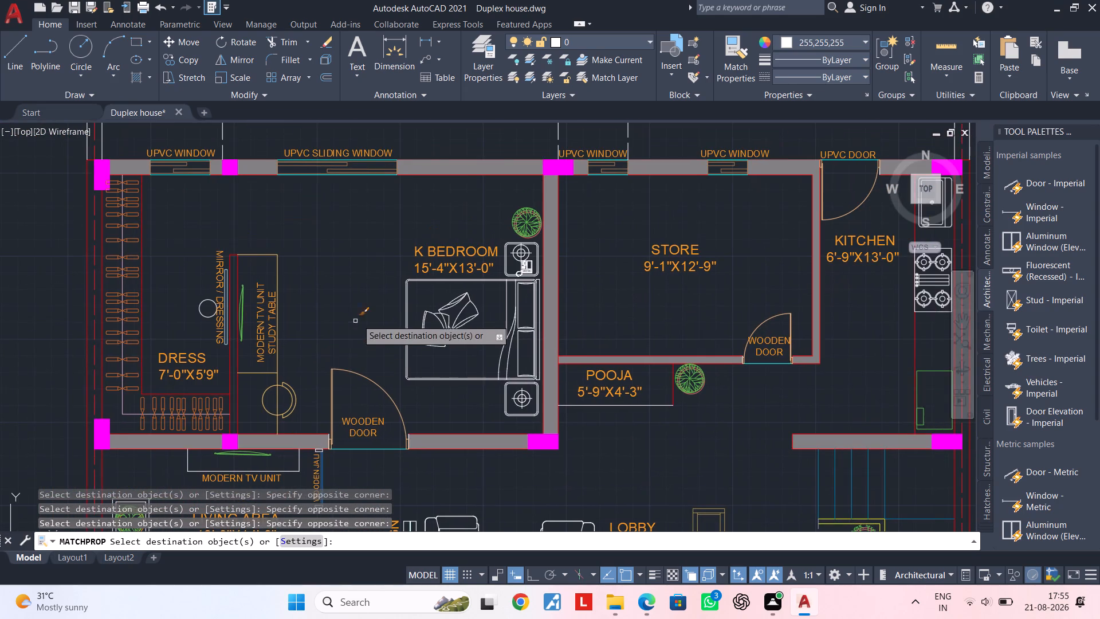
middle_click_drag(386, 248, 410, 151)
middle_click_drag(728, 429, 723, 98)
middle_click_drag(577, 604, 590, 367)
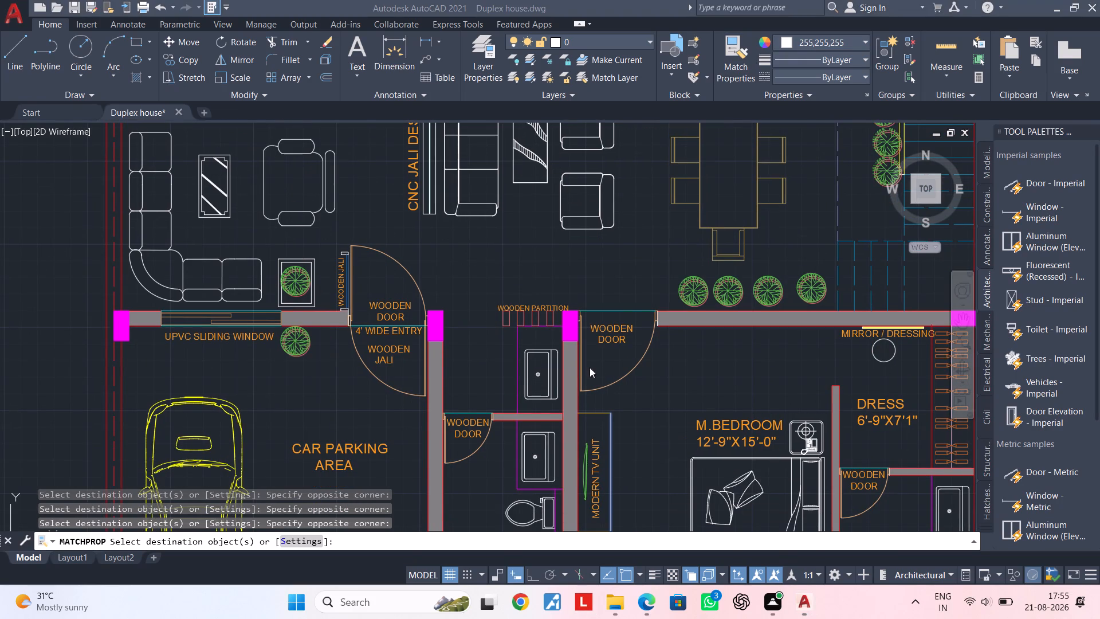
middle_click_drag(590, 367, 590, 366)
middle_click_drag(680, 483, 756, 173)
scroll(541, 593, "down", 1)
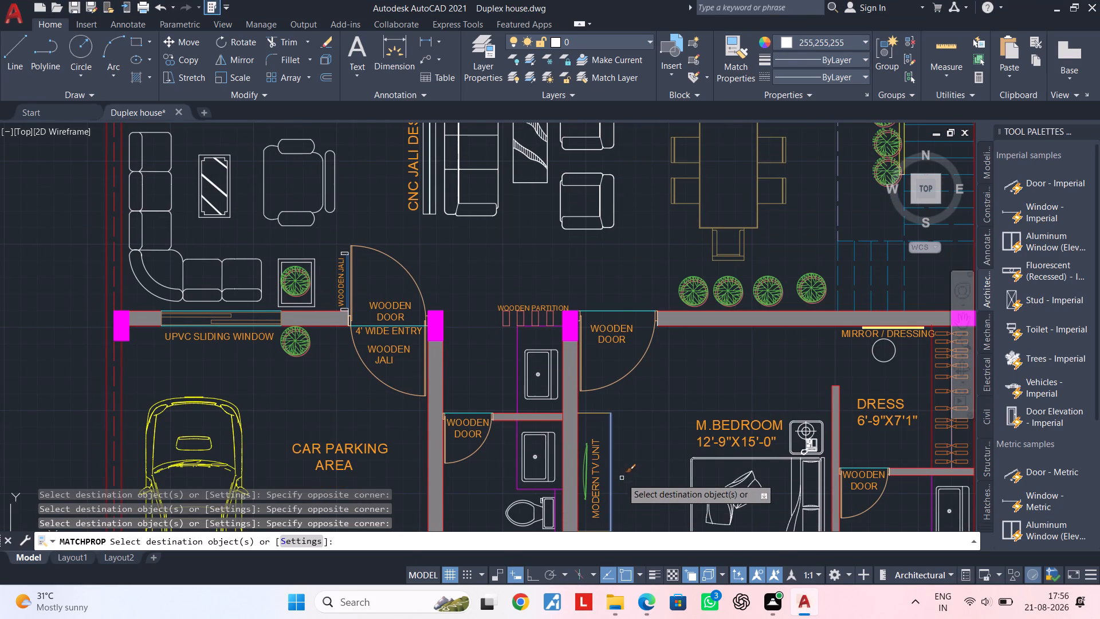
middle_click_drag(622, 477, 676, 241)
scroll(690, 338, "up", 3)
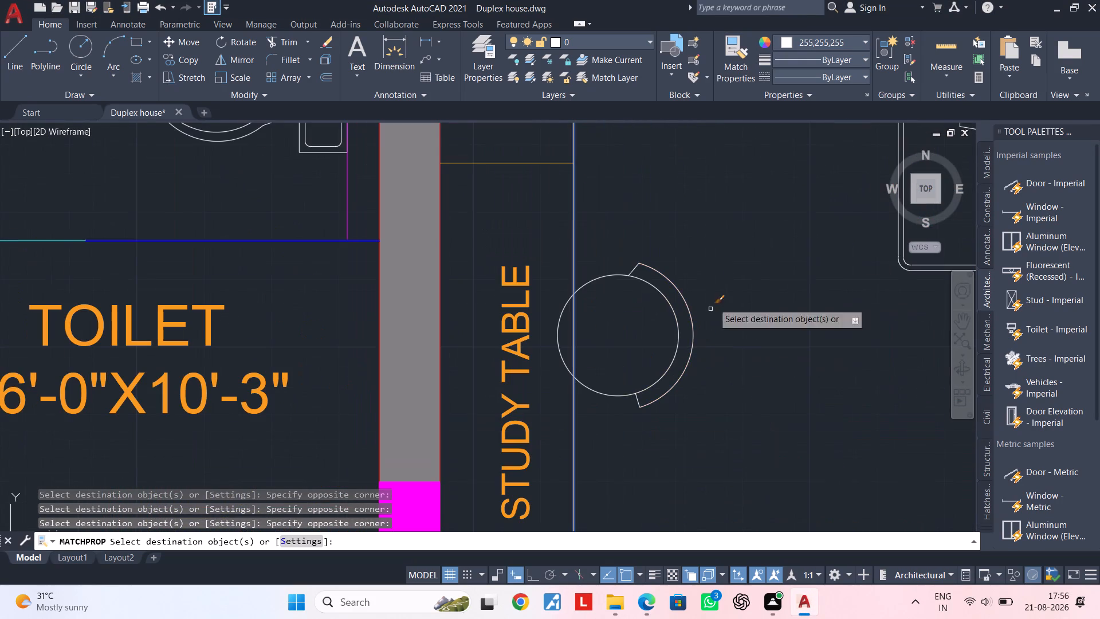
left_click(722, 254)
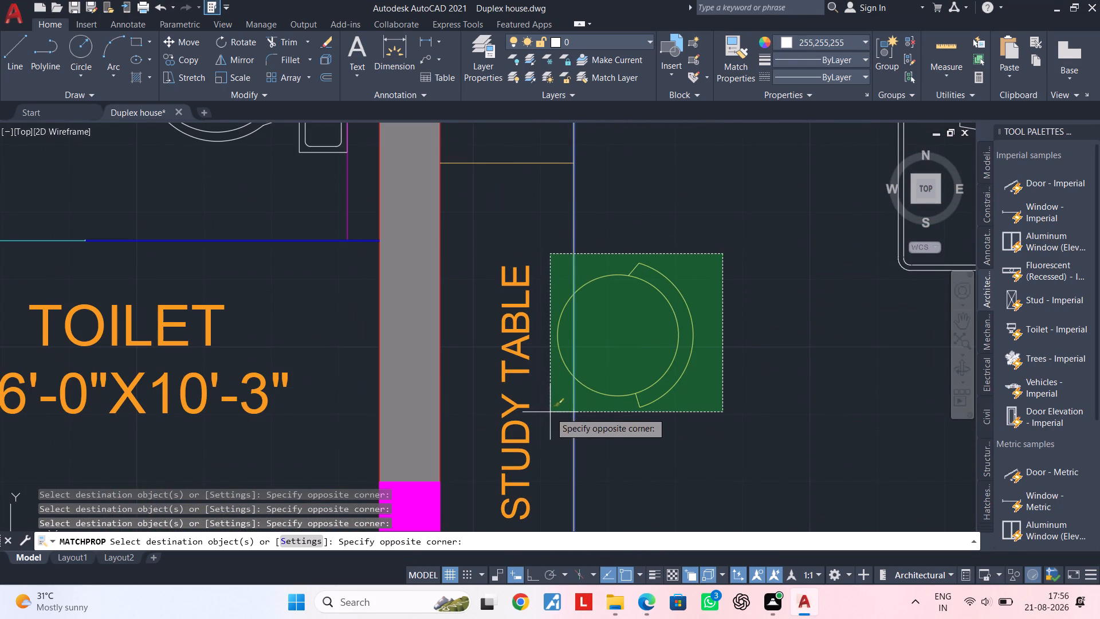
left_click(550, 412)
Match the orange properties onto both end posts of the WOODEN JALI beside the 4' wide entry door.
scroll(642, 423, "down", 3)
middle_click_drag(682, 401, 609, 401)
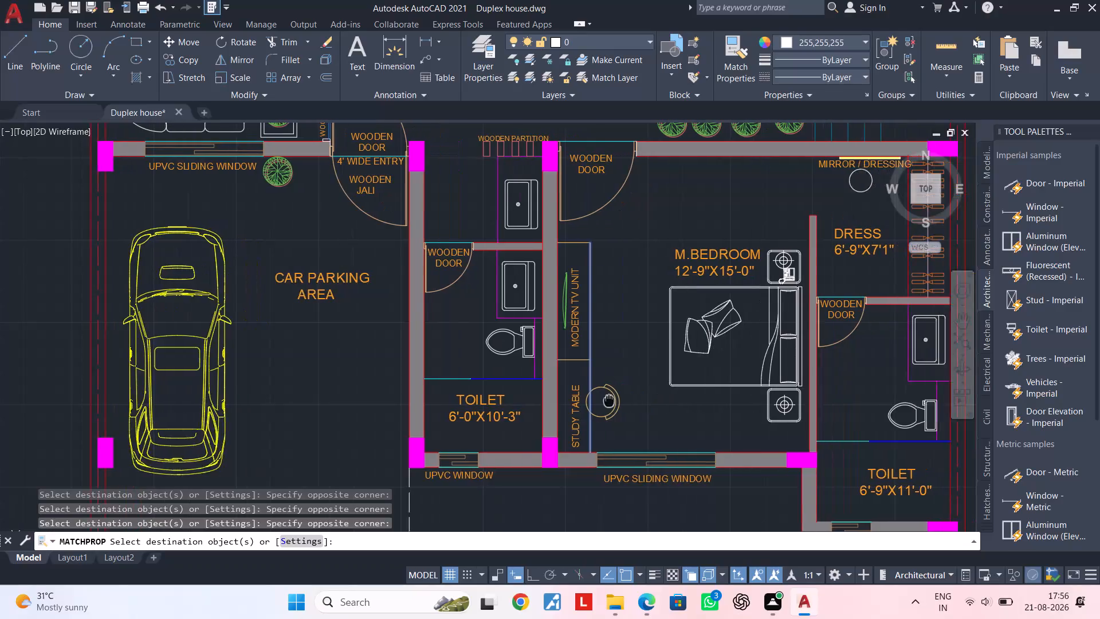
middle_click_drag(609, 401, 394, 446)
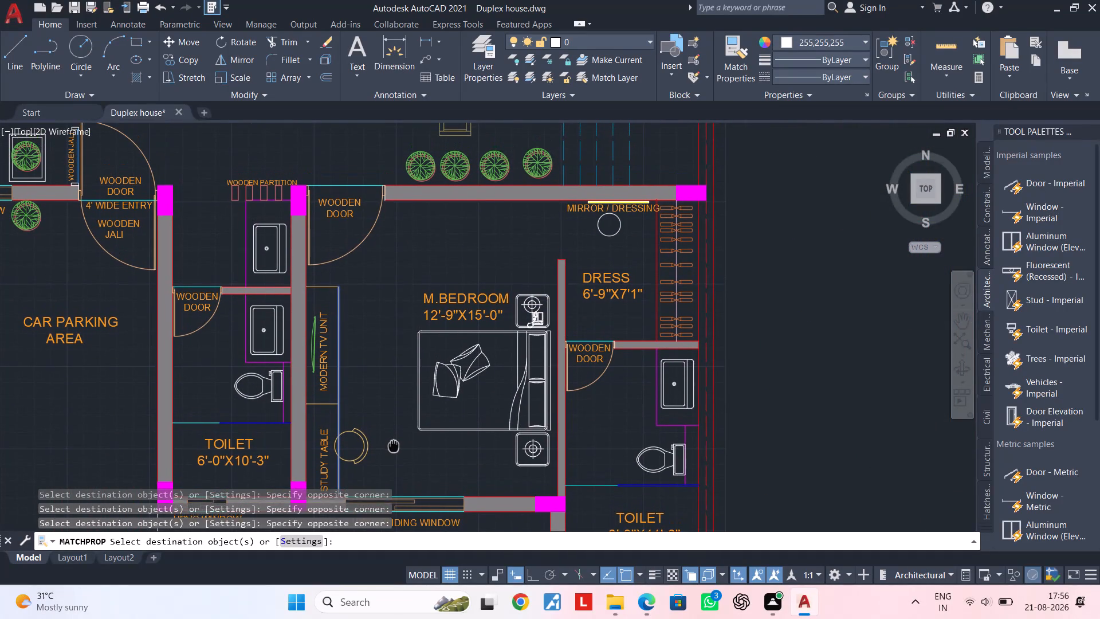
middle_click_drag(394, 446, 409, 451)
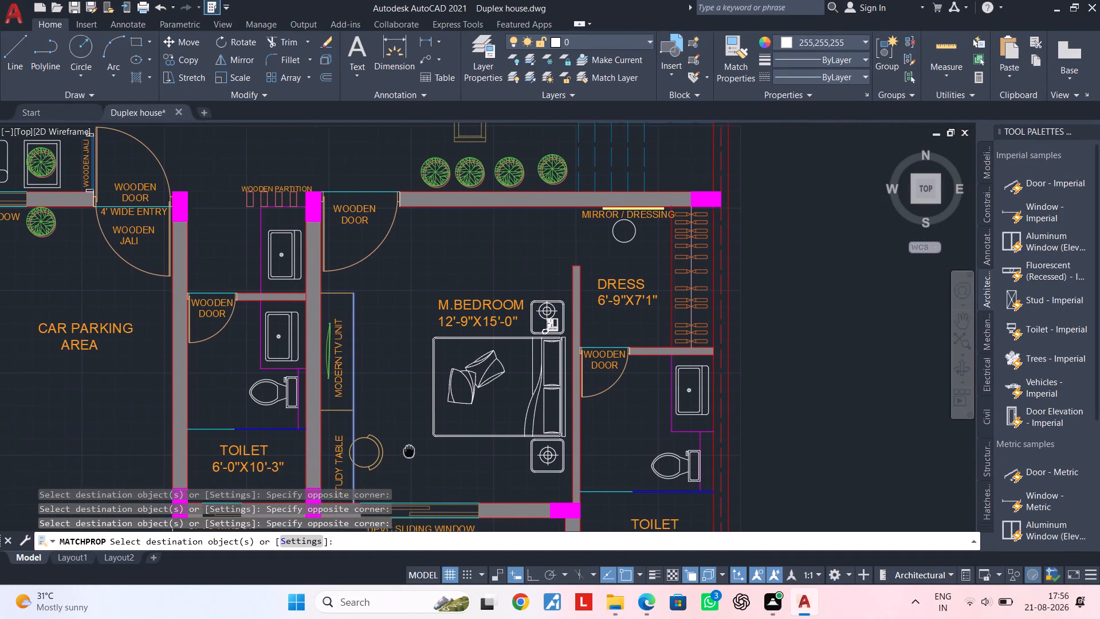
middle_click_drag(409, 451, 512, 557)
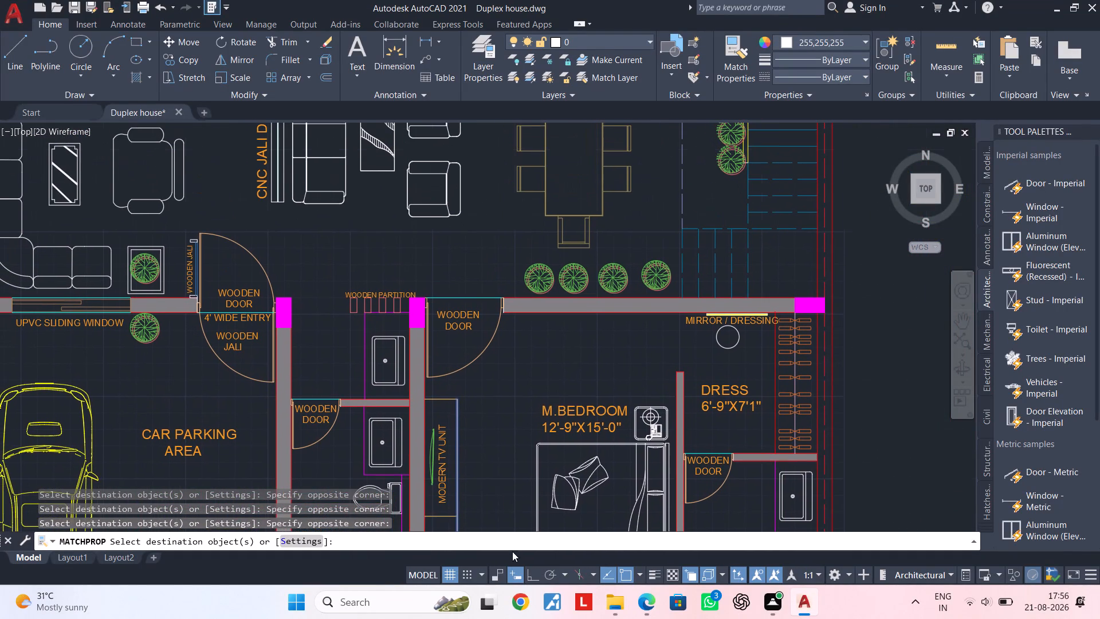
scroll(178, 284, "up", 2)
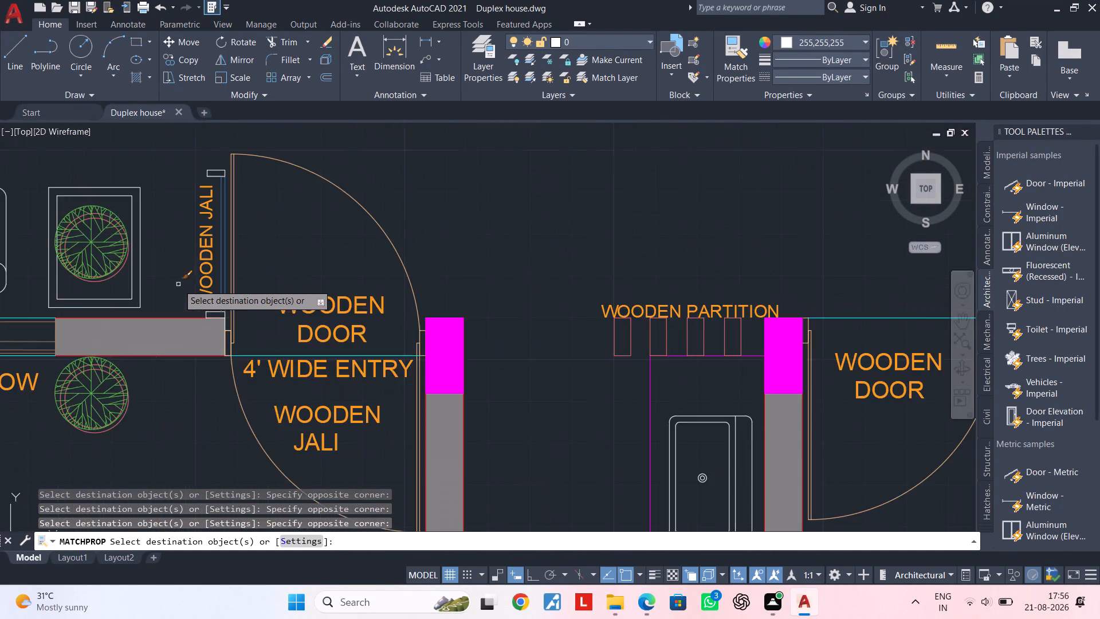
scroll(204, 299, "up", 3)
left_click(222, 350)
middle_click_drag(125, 246, 149, 324)
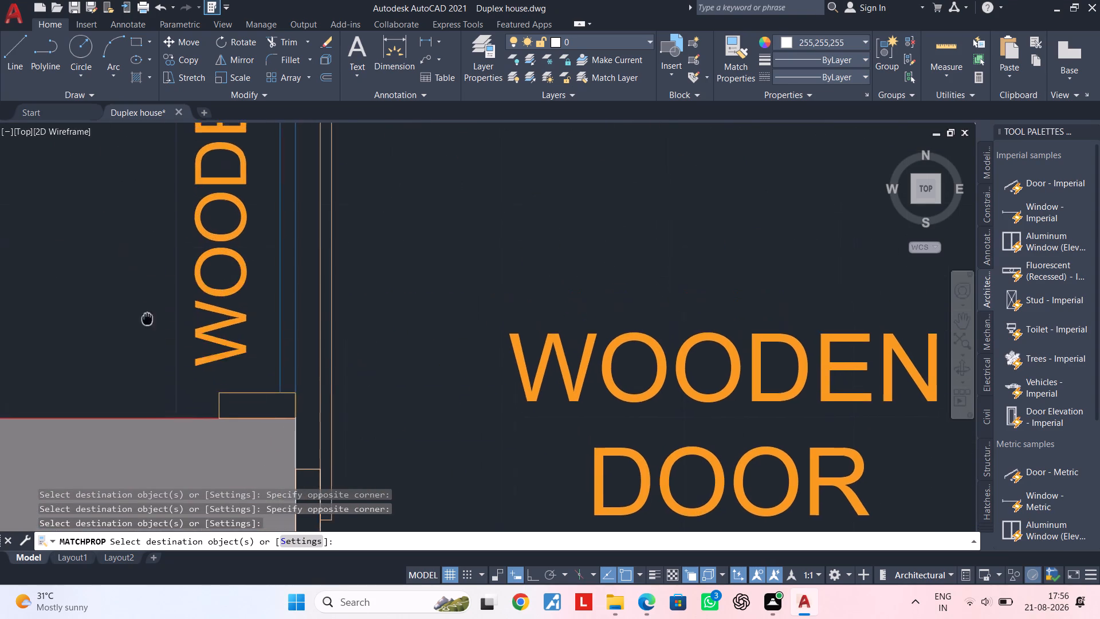
middle_click_drag(149, 324, 180, 455)
scroll(223, 316, "down", 2)
middle_click_drag(184, 242, 183, 346)
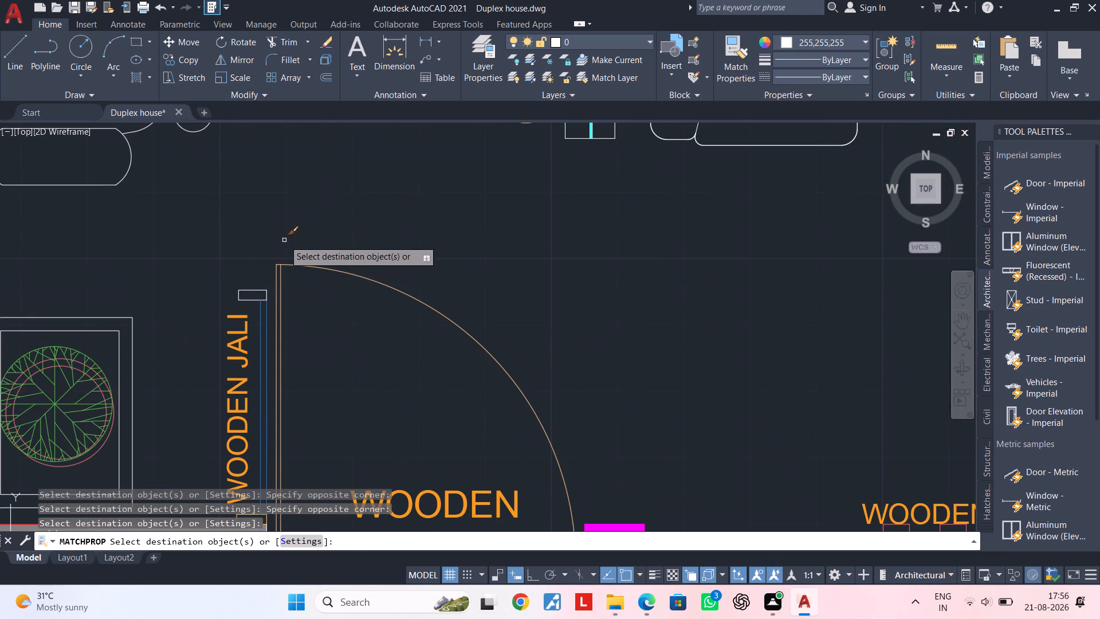
left_click(241, 289)
Match the orange properties onto both end posts of the WOODEN JALI beside the living area's MODERN TV UNIT.
middle_click_drag(283, 151, 269, 314)
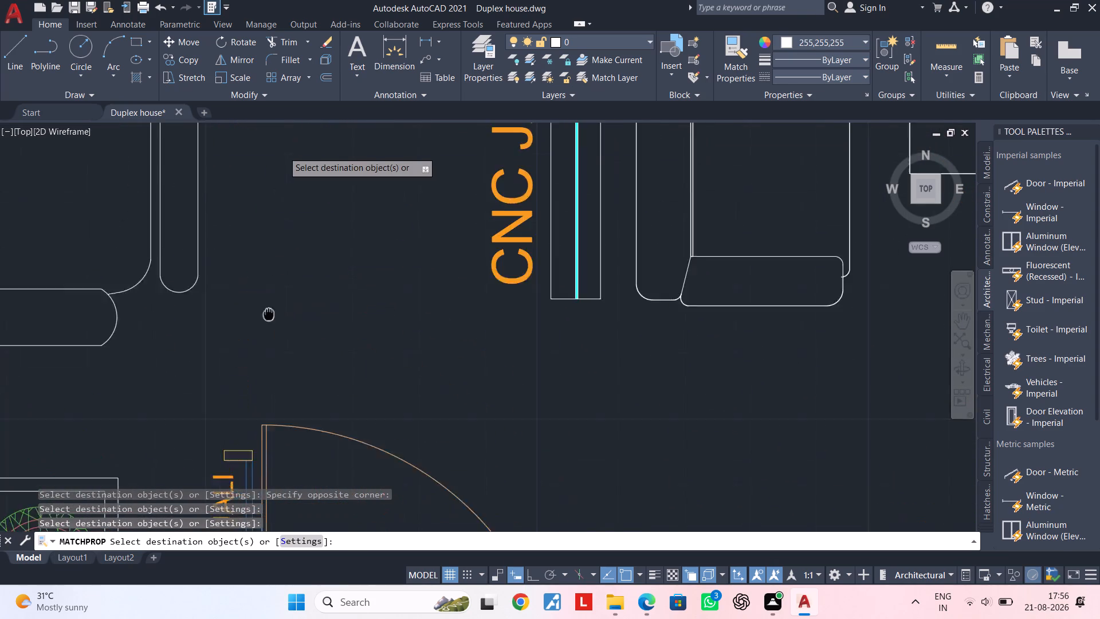
middle_click_drag(269, 314, 260, 459)
scroll(254, 324, "down", 2)
middle_click_drag(265, 220, 278, 314)
scroll(247, 232, "up", 1)
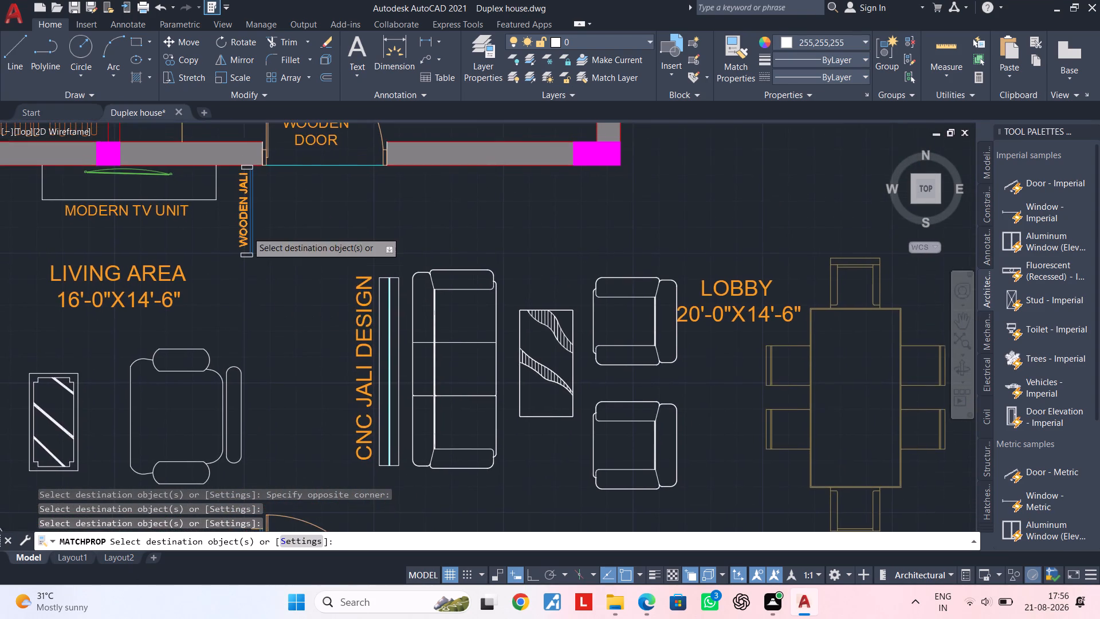
scroll(247, 232, "up", 1)
left_click(238, 282)
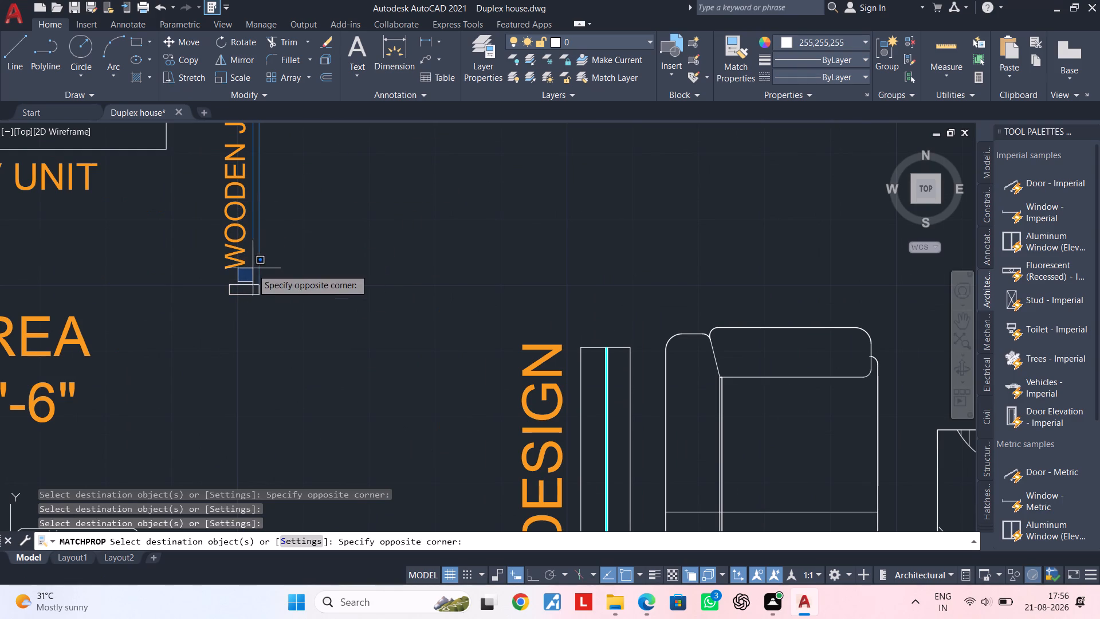
left_click(237, 295)
middle_click_drag(321, 221, 331, 309)
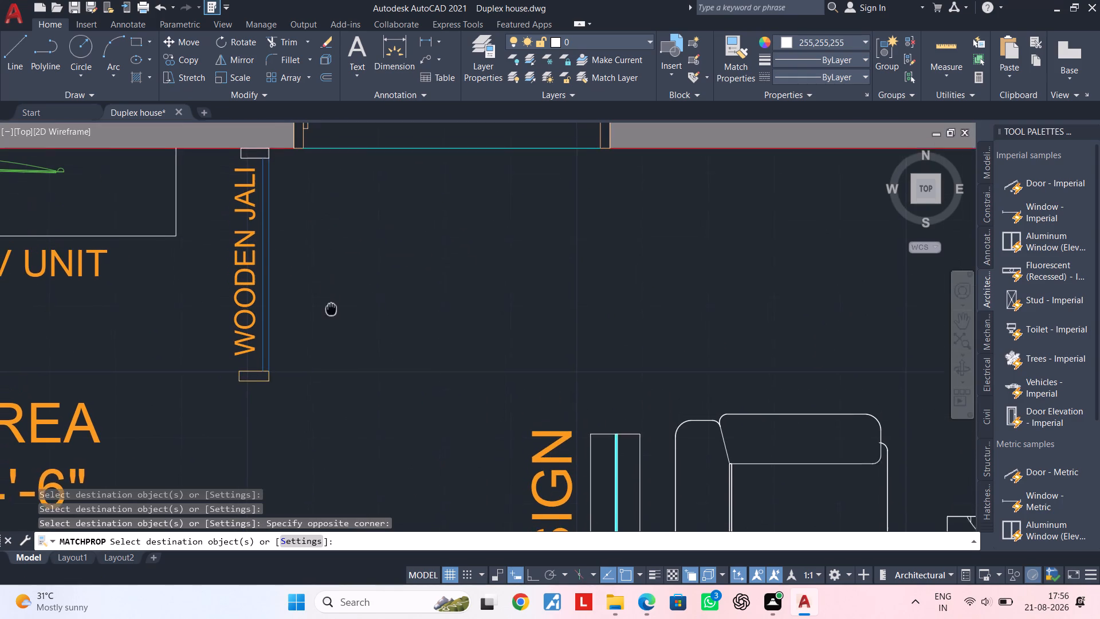
middle_click_drag(331, 309, 333, 320)
scroll(256, 163, "up", 2)
left_click(240, 182)
Match the orange properties onto the MODERN TV UNIT outline in the LIVING AREA.
scroll(299, 192, "down", 4)
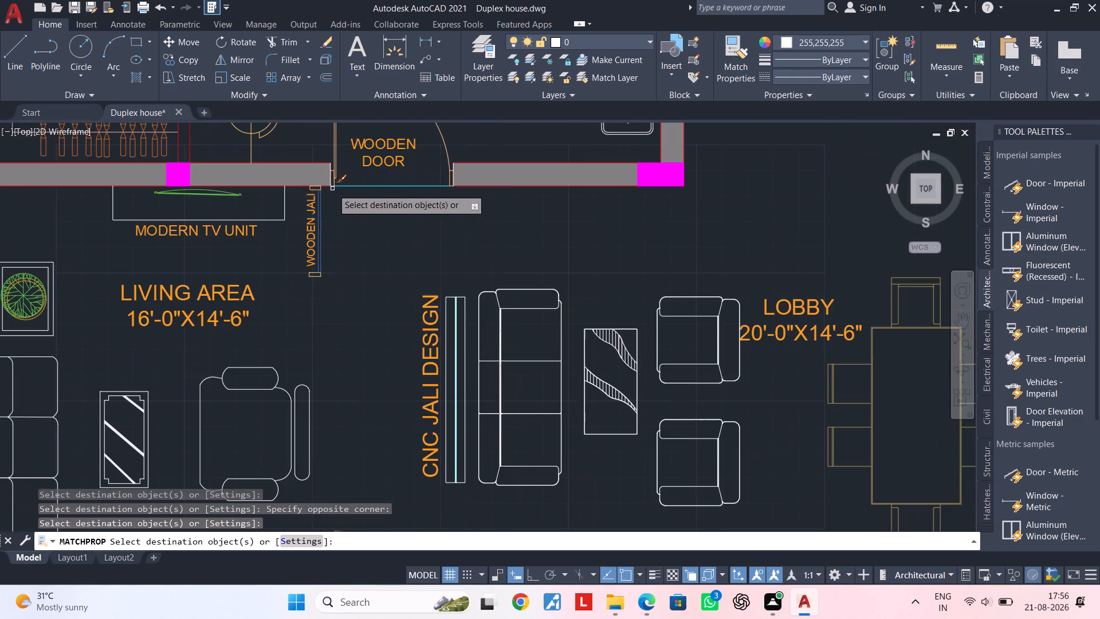
middle_click_drag(366, 443, 452, 237)
middle_click_drag(451, 238, 483, 543)
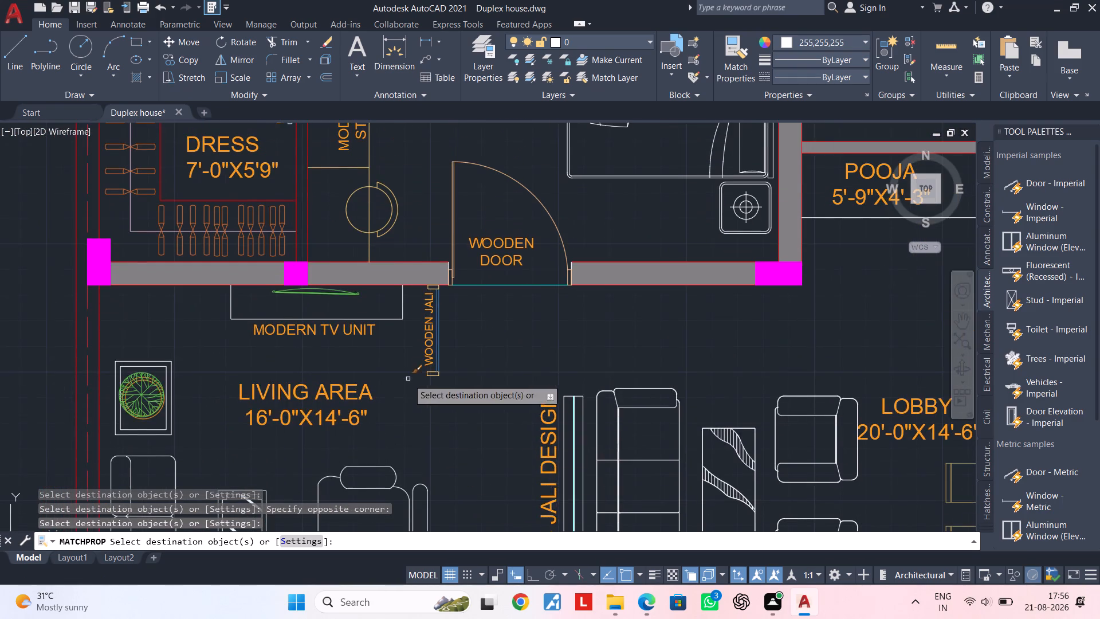
scroll(395, 264, "up", 1)
left_click(413, 311)
left_click(391, 354)
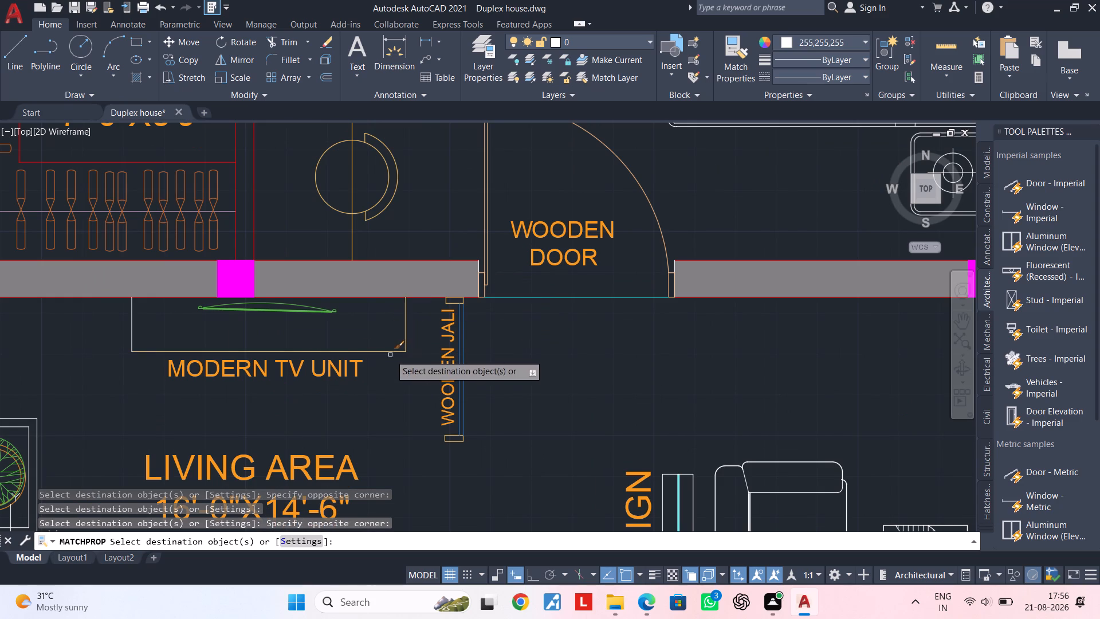
left_click(132, 328)
Match the orange properties onto the square planter frame between the LIVING AREA's TV unit and the corner sofa.
scroll(113, 342, "down", 2)
middle_click_drag(110, 343, 146, 323)
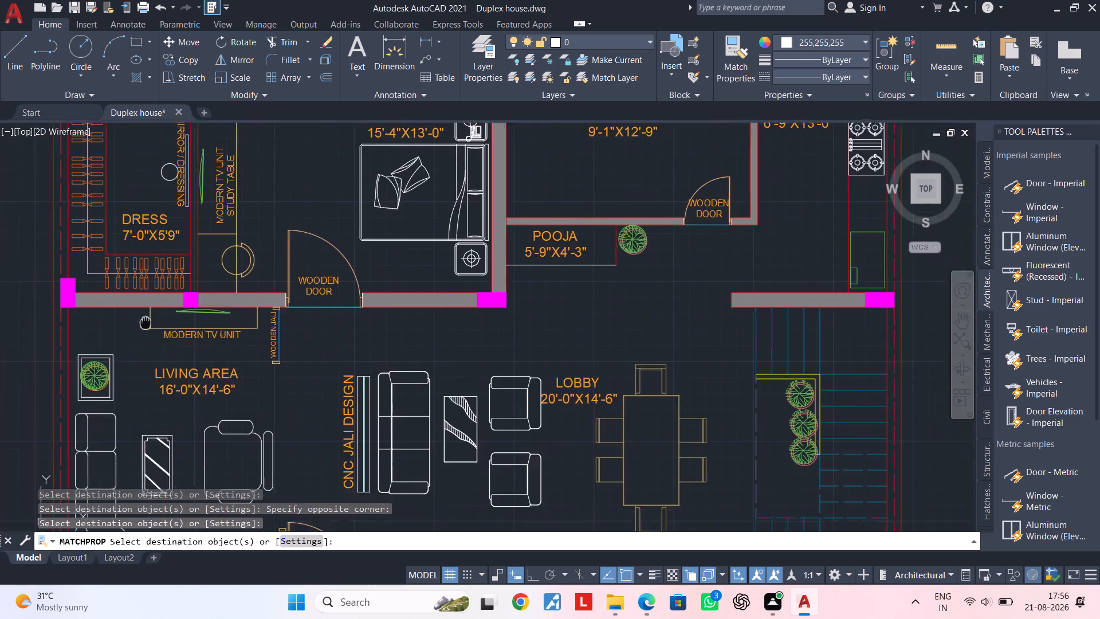
middle_click_drag(146, 323, 302, 221)
scroll(277, 343, "up", 2)
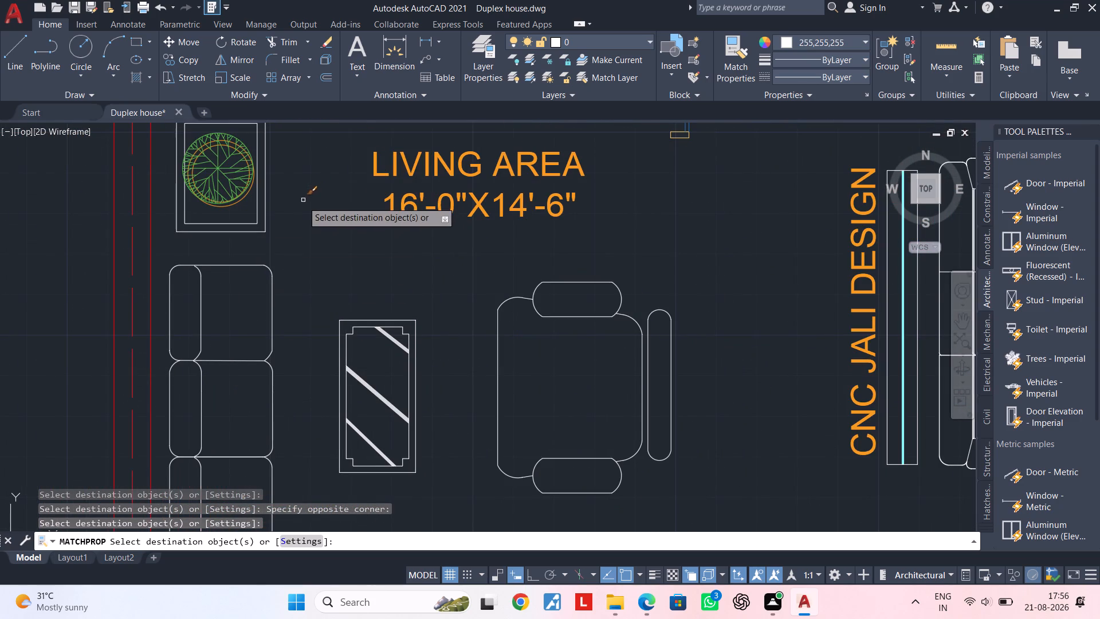
left_click(302, 202)
left_click(251, 230)
Match the orange properties onto the planter frame between the corner sofa and the entry door's wooden jali, and end the matching.
scroll(274, 229, "down", 2)
middle_click_drag(277, 230, 289, 169)
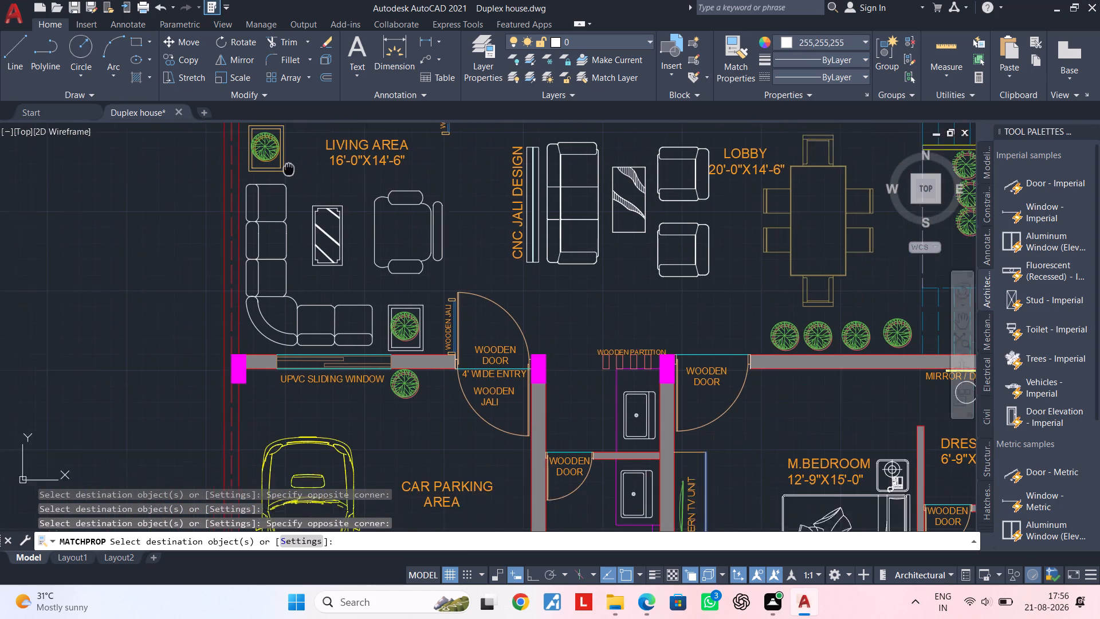
middle_click_drag(289, 169, 292, 156)
scroll(387, 286, "up", 2)
scroll(454, 300, "up", 2)
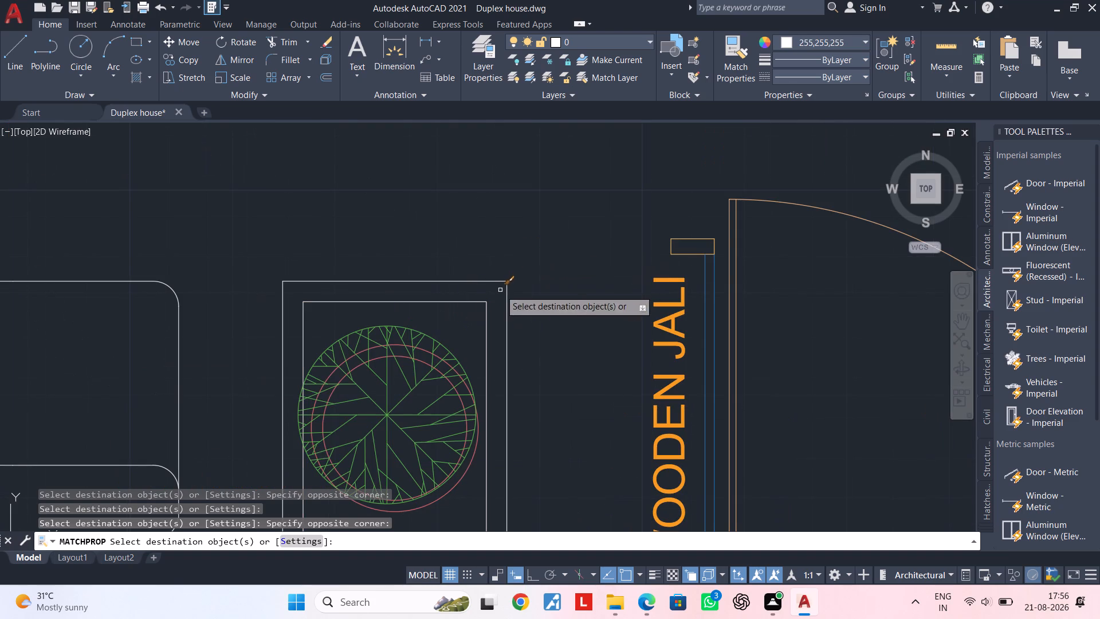
left_click(514, 258)
left_click(469, 310)
scroll(524, 278, "down", 3)
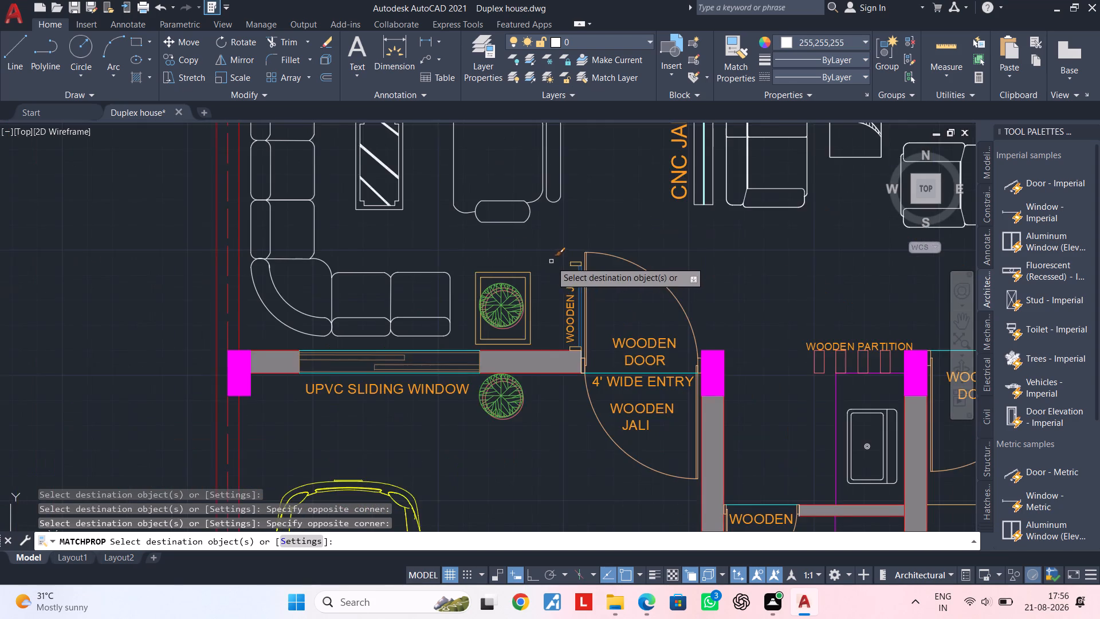
middle_click_drag(553, 261, 339, 261)
scroll(614, 293, "down", 1)
middle_click_drag(620, 292, 409, 287)
middle_click_drag(472, 283, 586, 168)
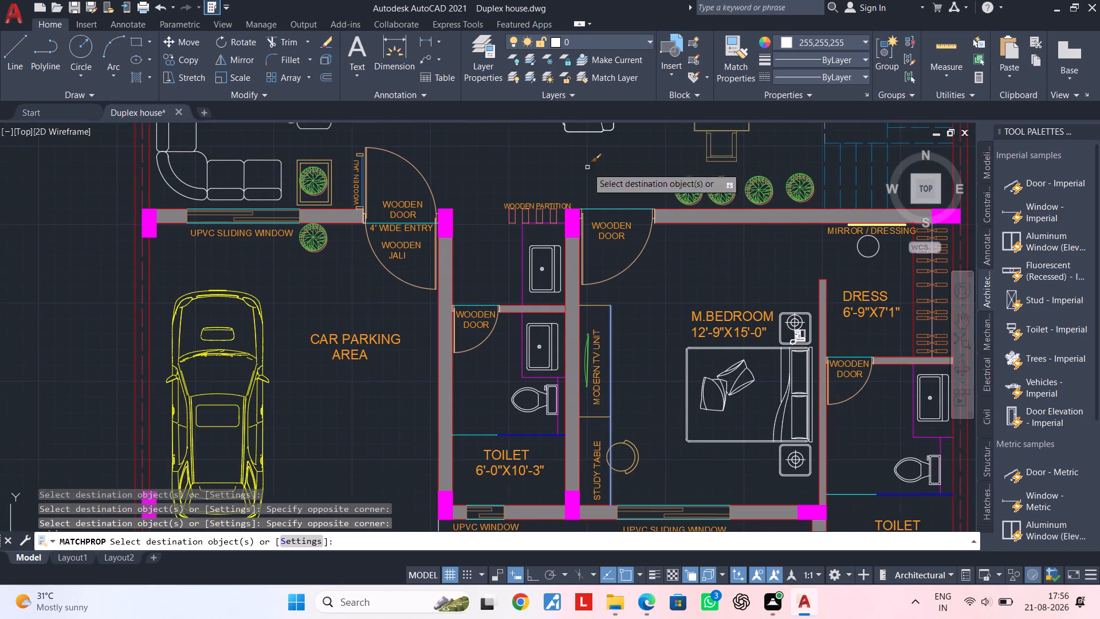
middle_click_drag(585, 448, 595, 284)
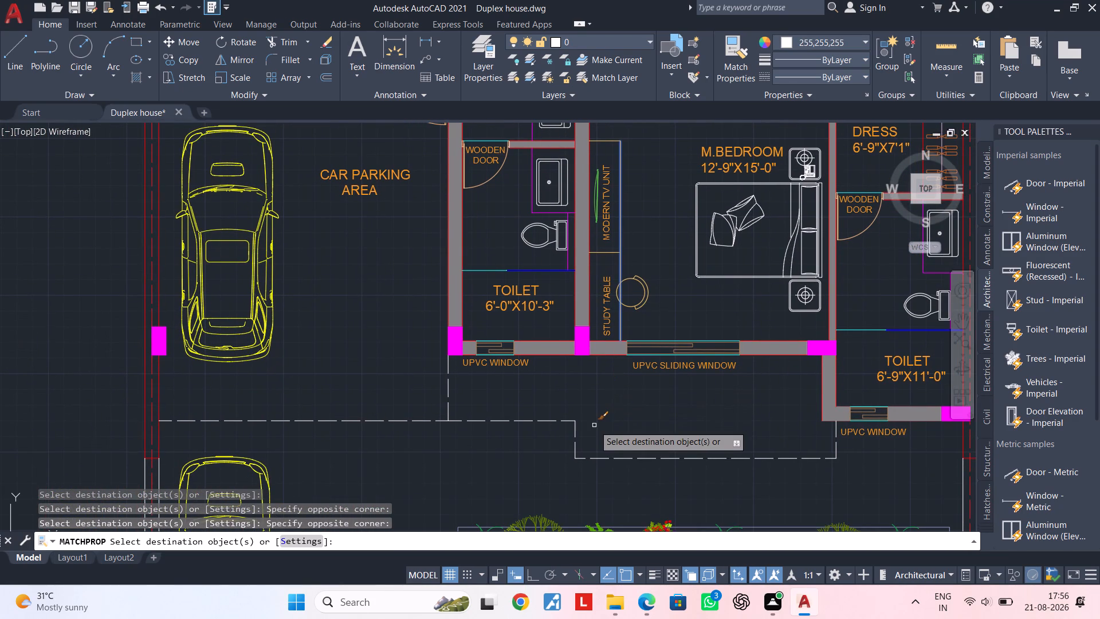
key("Escape")
key("Escape")
key("Escape")
Change all the dashed outline lines in front of the car parking, toilet and M.BEDROOM to colour 152,152,204.
middle_click_drag(595, 422, 650, 373)
key("Escape")
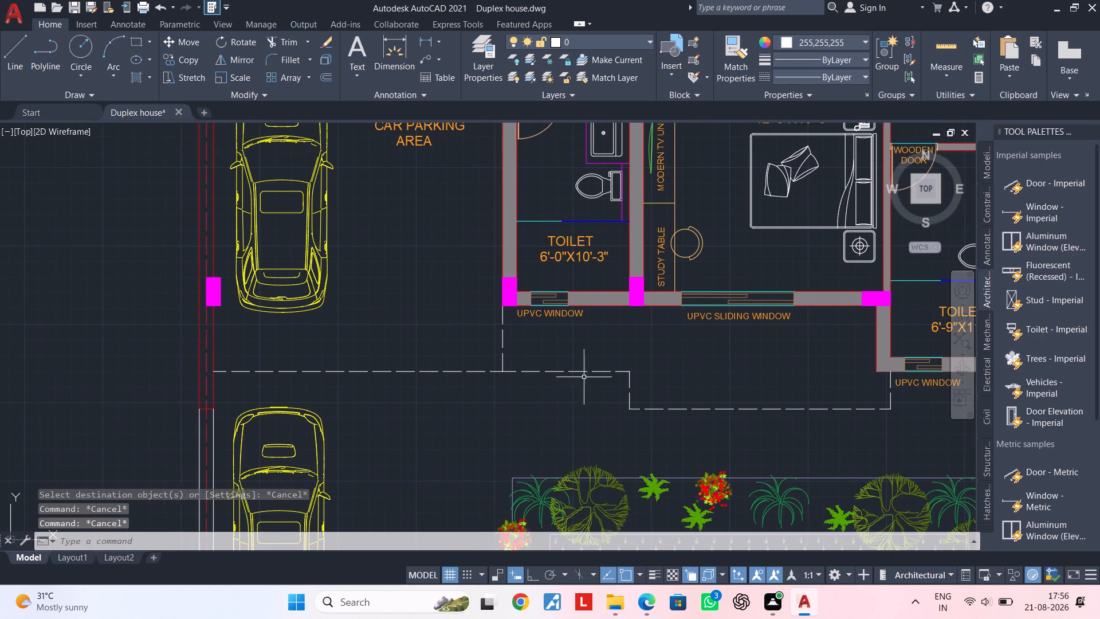
key("Escape")
left_click(521, 301)
key("Escape")
key("Escape")
key("Escape")
left_click(525, 349)
left_click(454, 396)
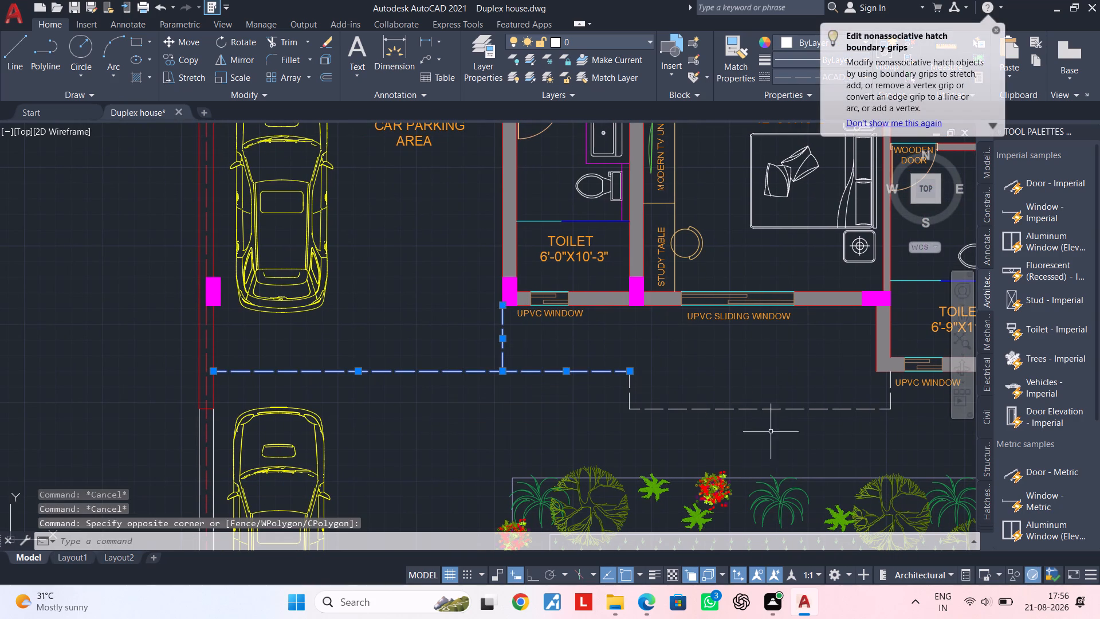
left_click(755, 397)
left_click(678, 428)
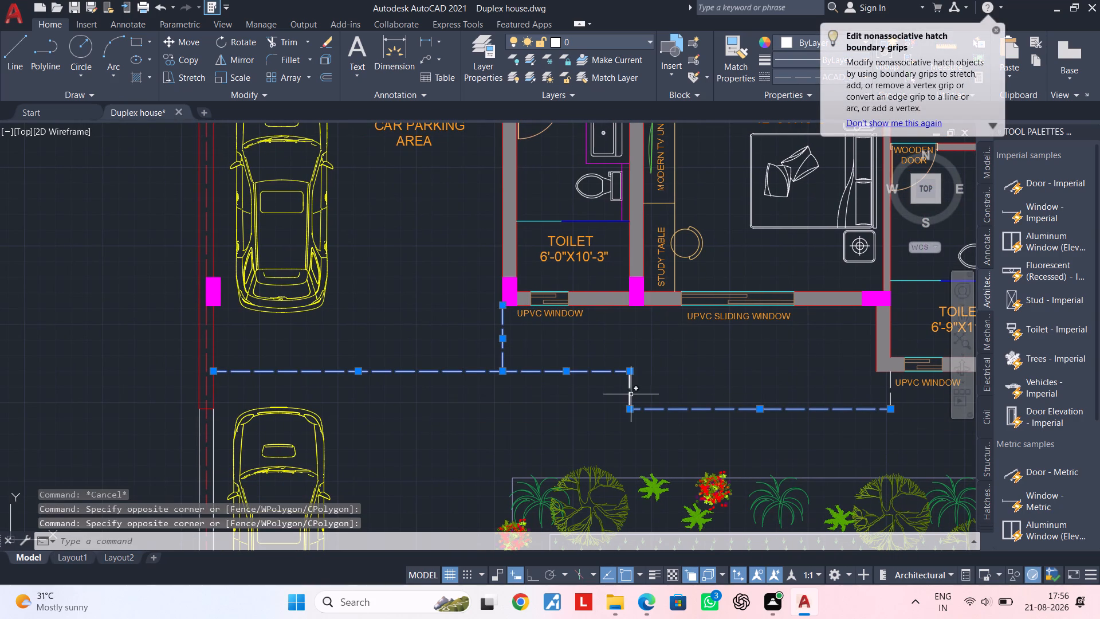
left_click(631, 394)
middle_click_drag(729, 369, 497, 366)
scroll(651, 399, "up", 2)
left_click(712, 379)
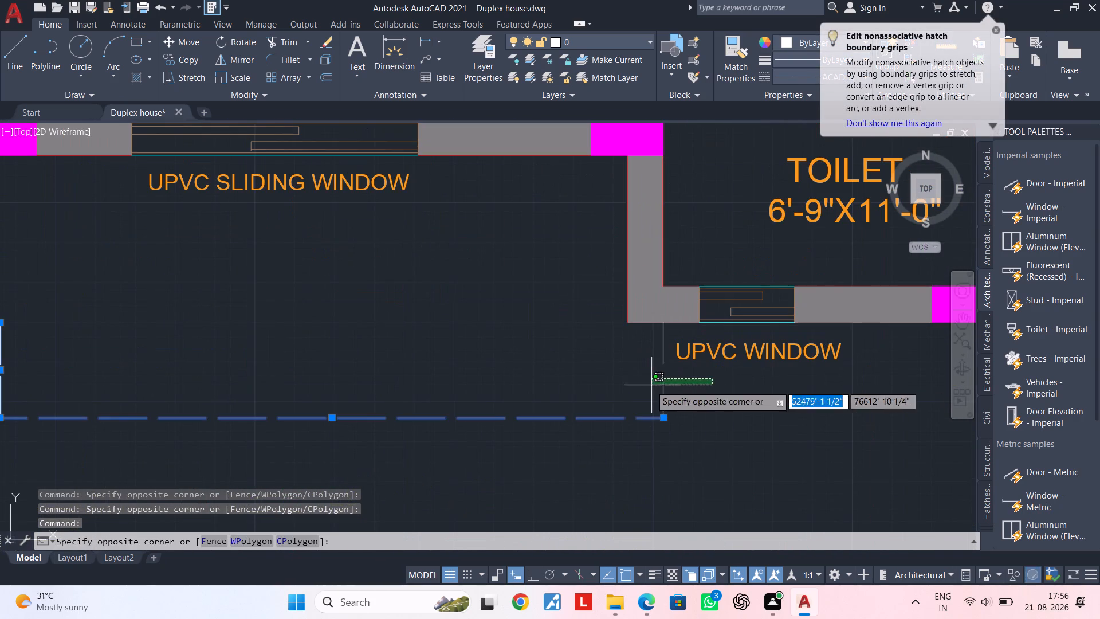
left_click(632, 387)
left_click(803, 41)
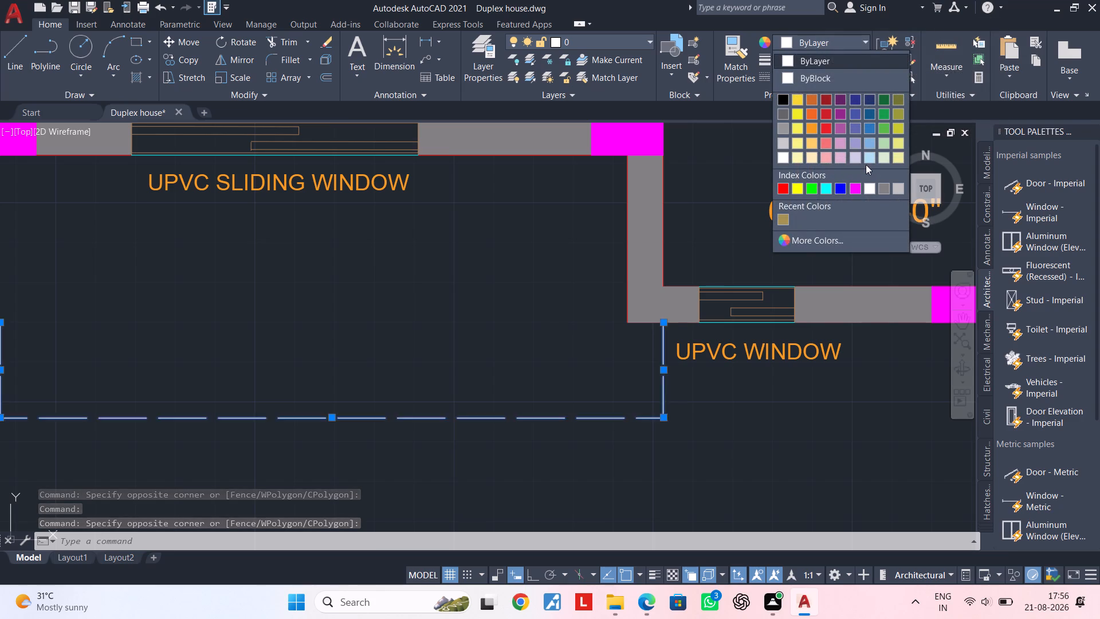
left_click(858, 148)
key("Escape")
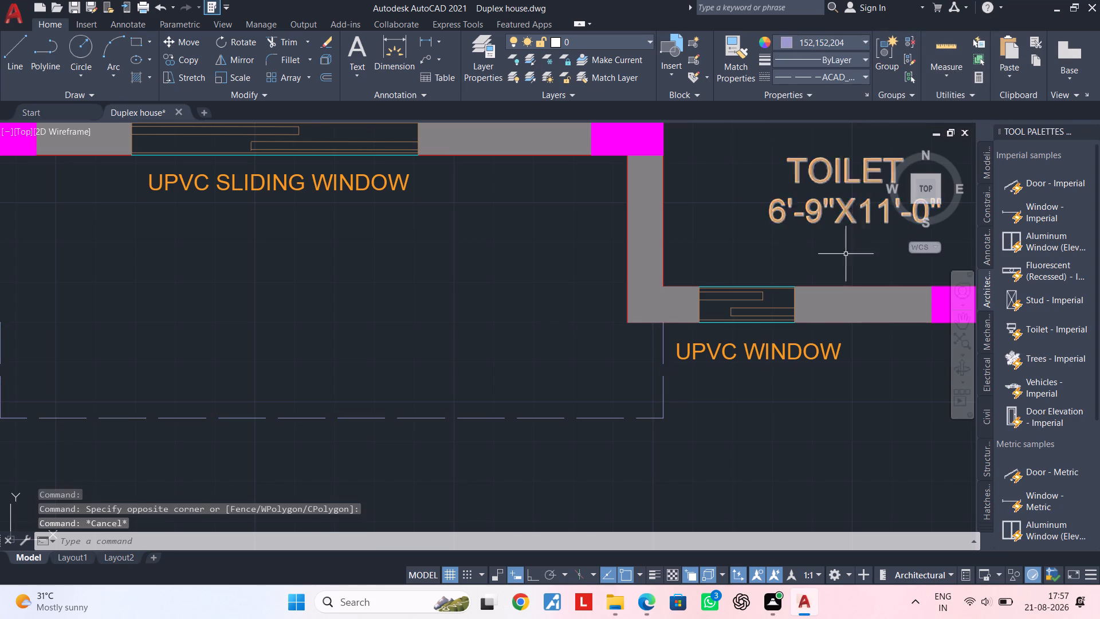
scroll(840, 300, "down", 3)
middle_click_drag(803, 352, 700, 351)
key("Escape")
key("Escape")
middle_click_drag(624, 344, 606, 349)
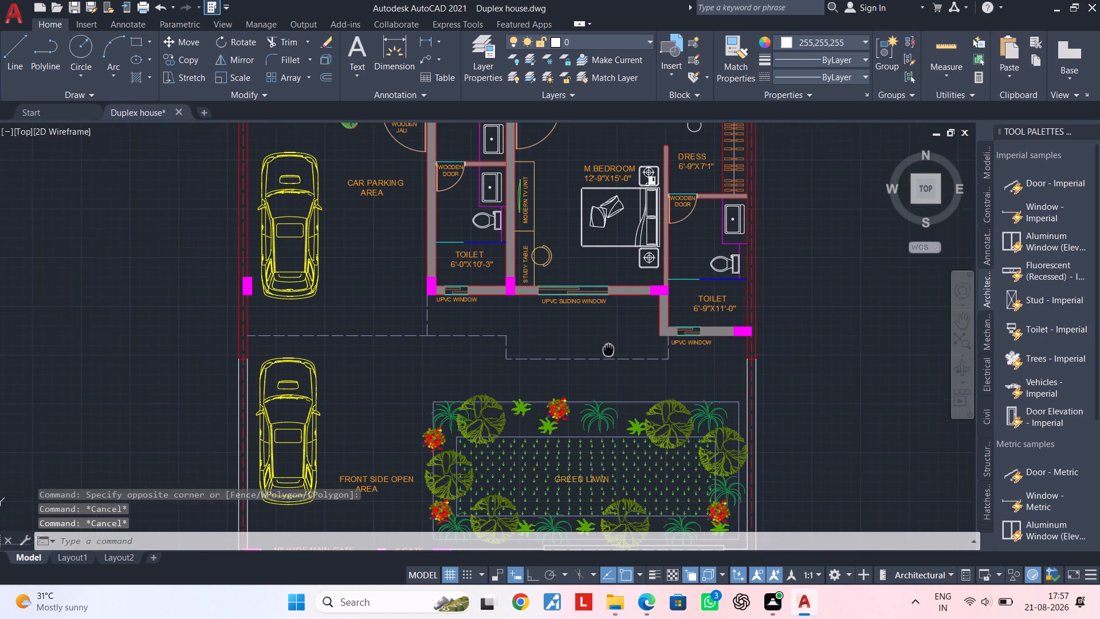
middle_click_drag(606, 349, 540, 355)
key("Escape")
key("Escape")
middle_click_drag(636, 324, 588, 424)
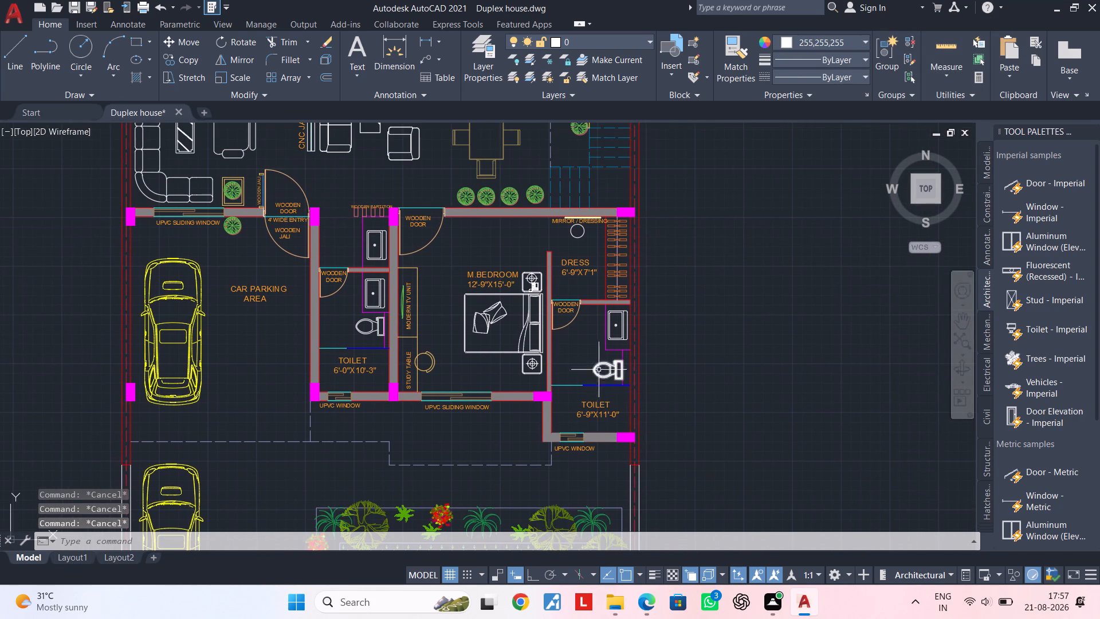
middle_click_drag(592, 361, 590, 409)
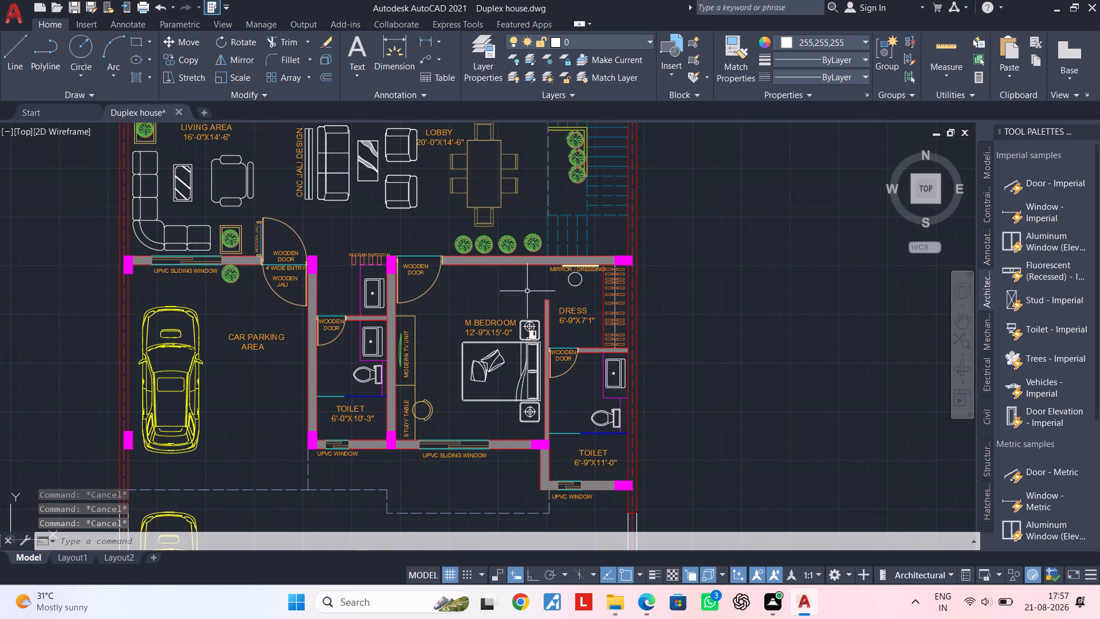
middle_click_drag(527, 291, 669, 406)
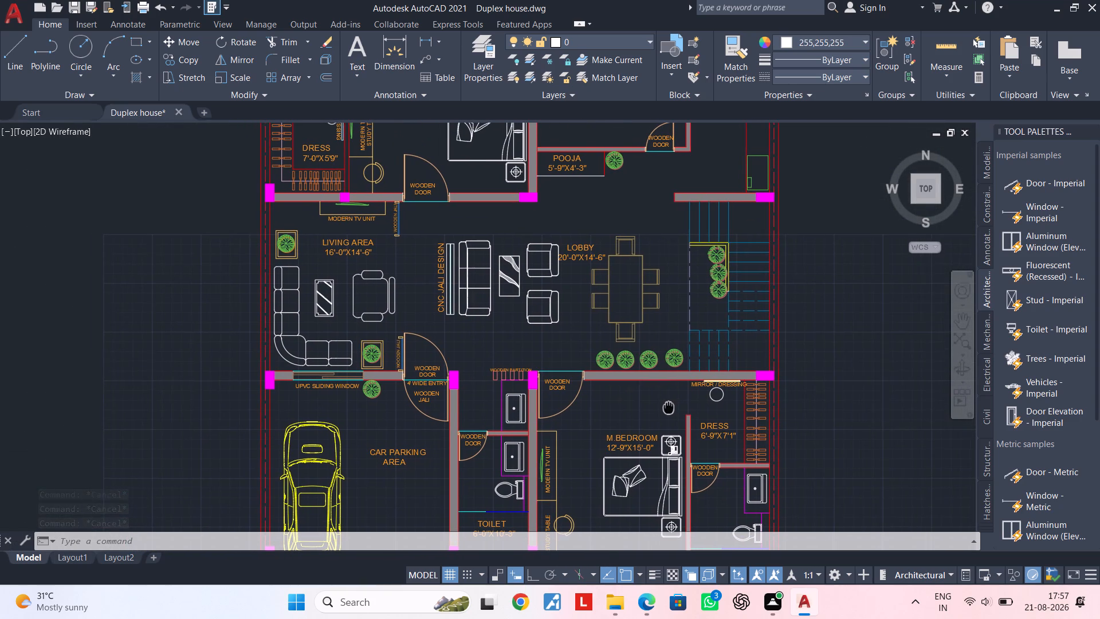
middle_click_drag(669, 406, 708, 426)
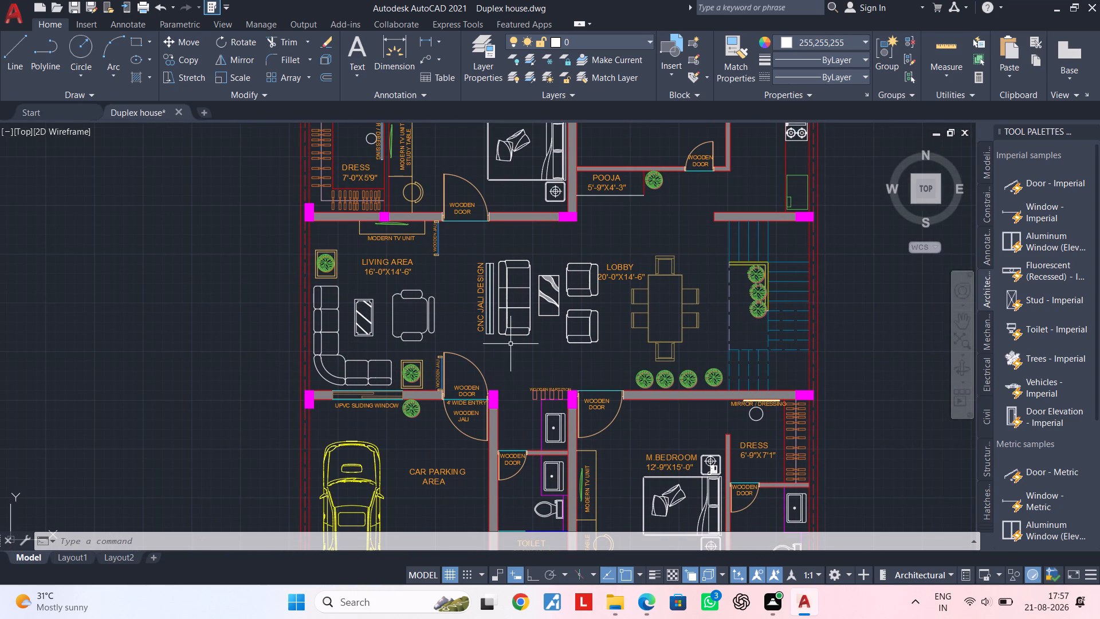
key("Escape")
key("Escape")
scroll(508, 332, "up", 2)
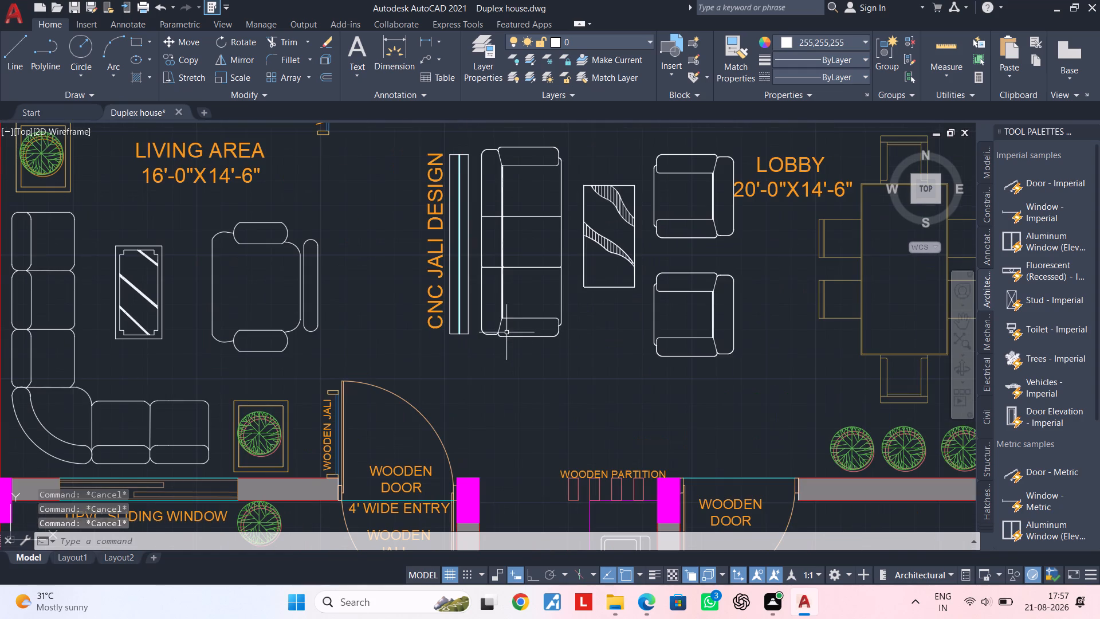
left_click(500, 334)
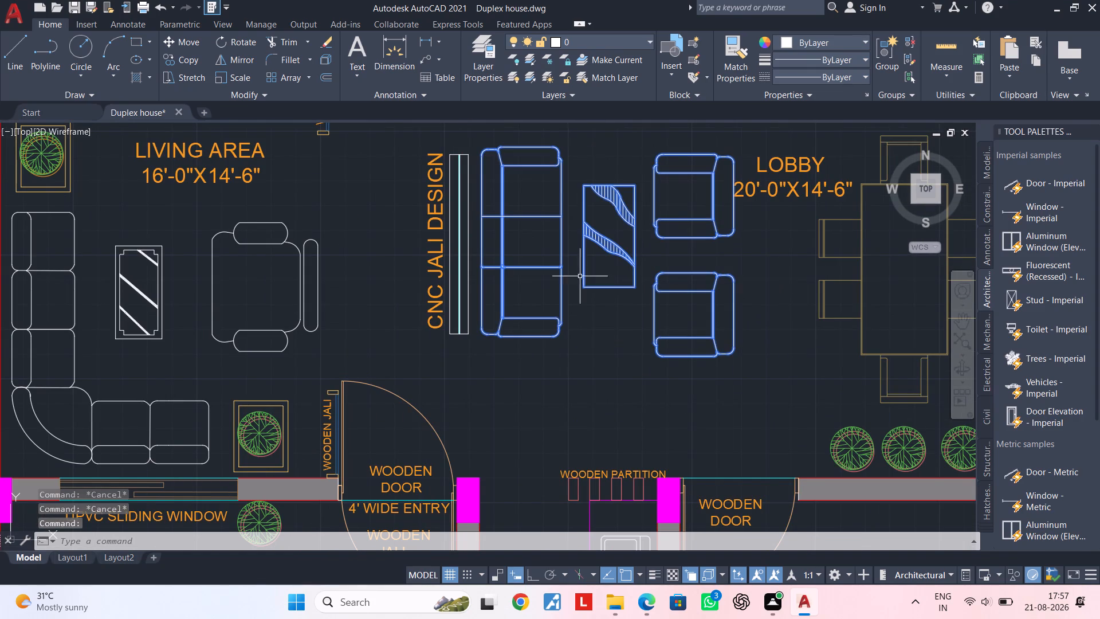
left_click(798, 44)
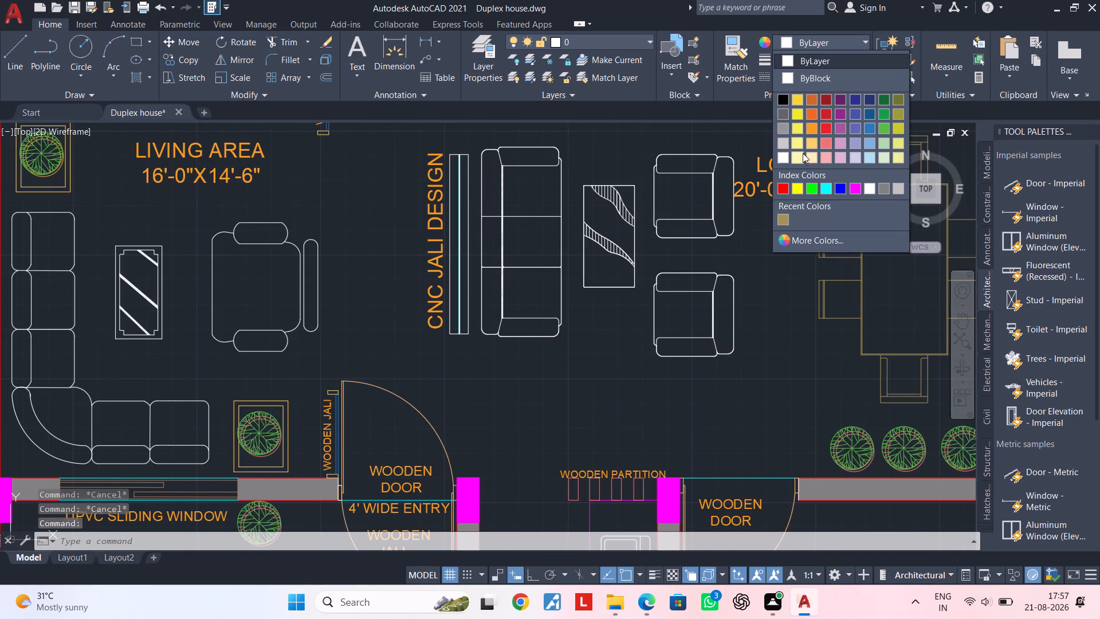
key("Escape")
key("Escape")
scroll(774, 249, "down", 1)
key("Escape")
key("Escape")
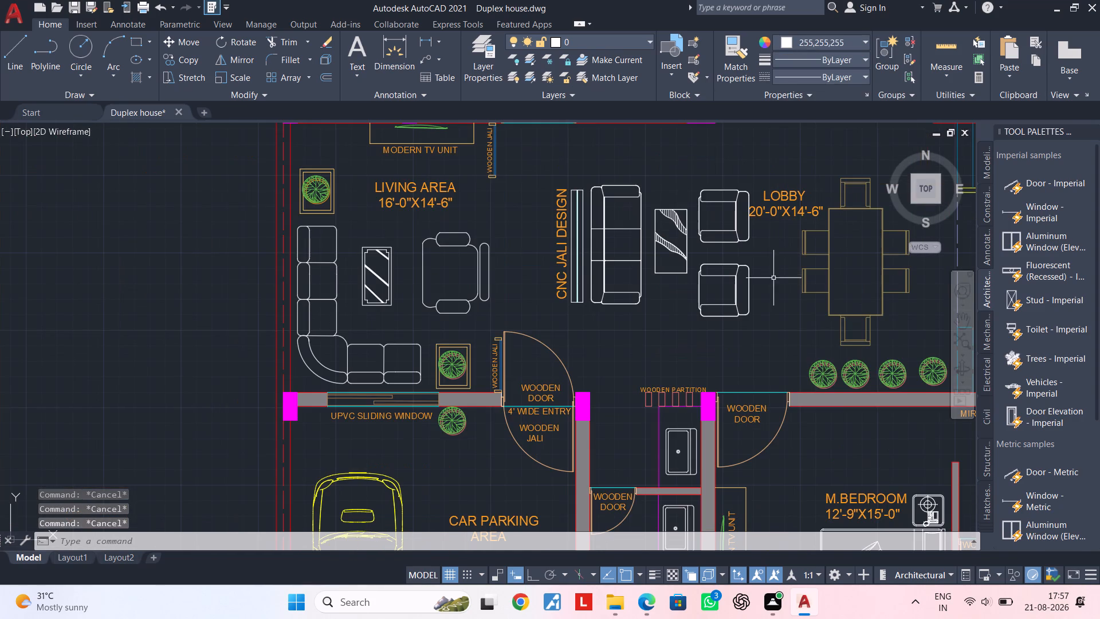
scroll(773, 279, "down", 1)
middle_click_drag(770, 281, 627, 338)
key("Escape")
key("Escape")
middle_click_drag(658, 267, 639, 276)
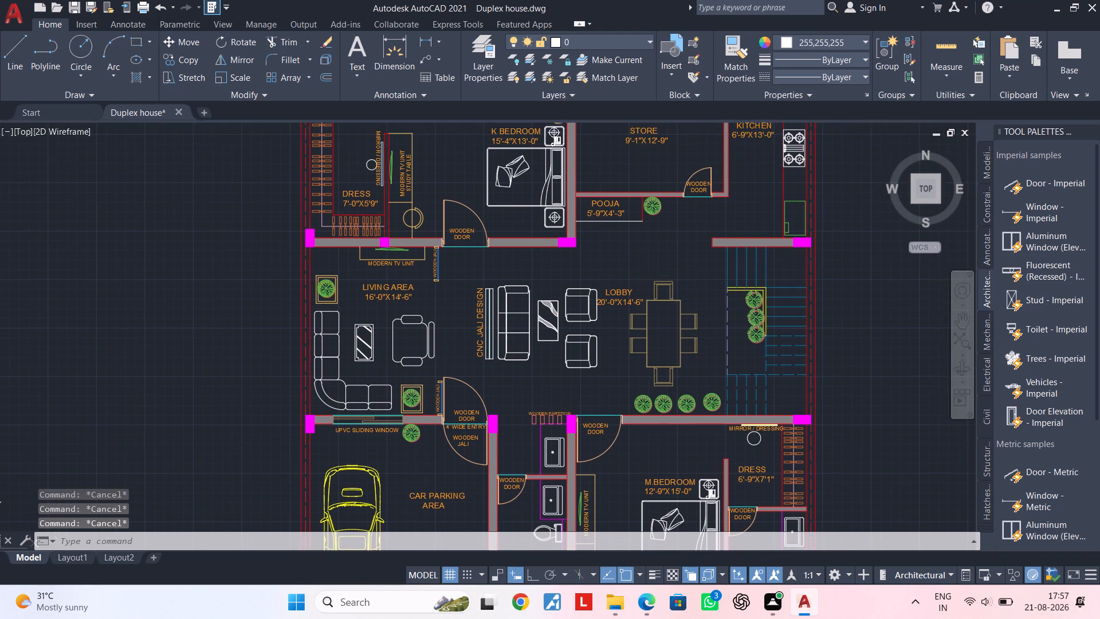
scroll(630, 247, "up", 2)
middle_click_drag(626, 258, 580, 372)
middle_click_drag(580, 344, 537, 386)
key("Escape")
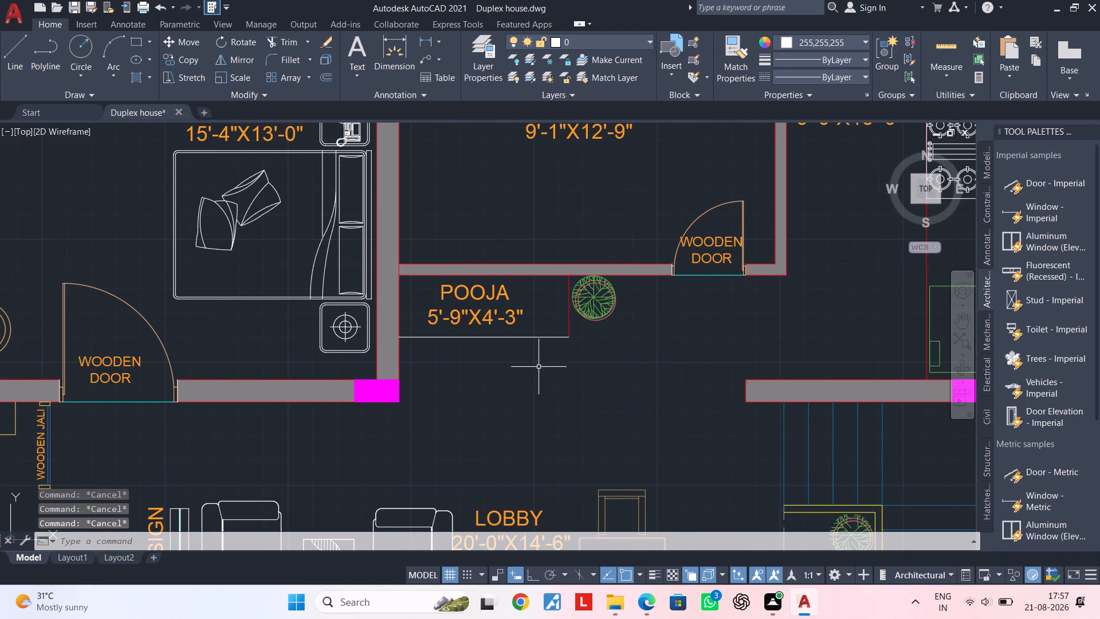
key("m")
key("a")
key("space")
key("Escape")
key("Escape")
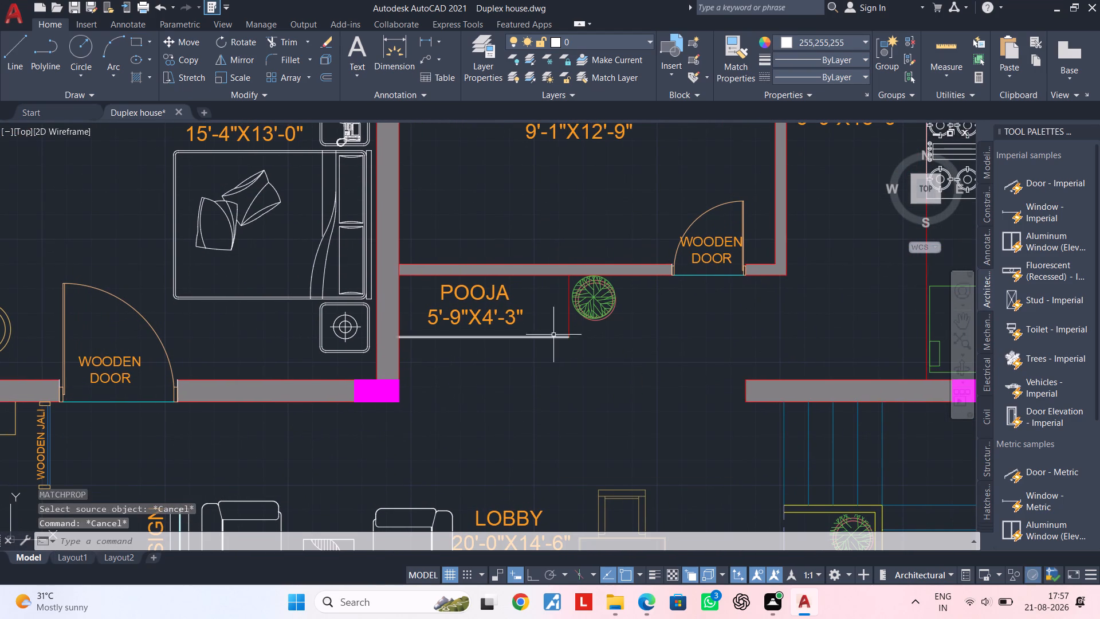
Change the two thin boundary lines enclosing the POOJA area to orange.
left_click(540, 335)
left_click(568, 316)
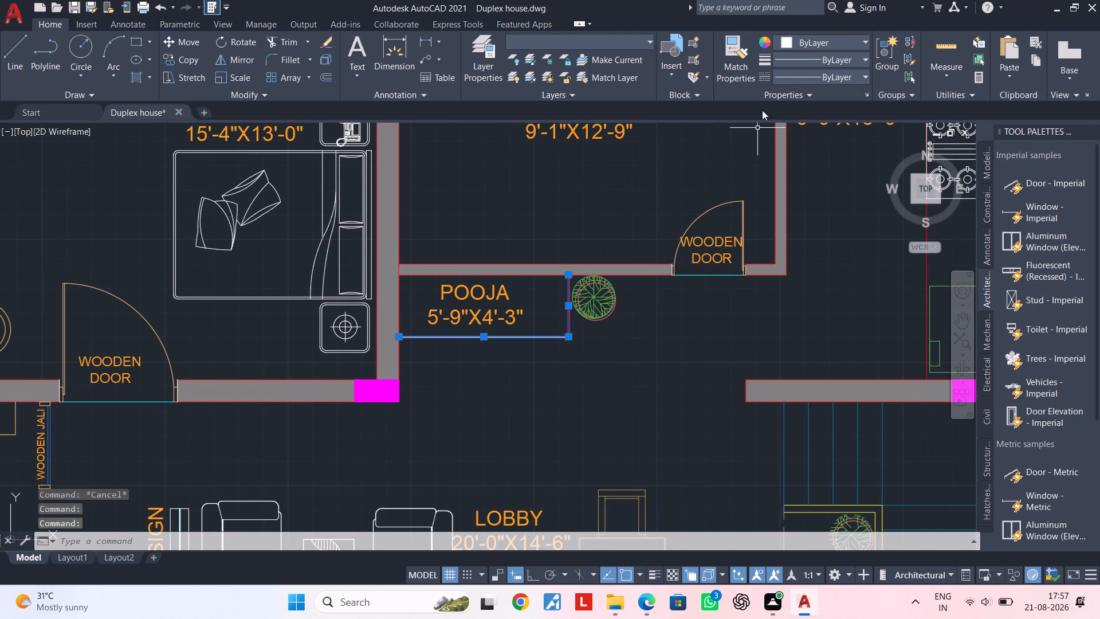
double_click(807, 45)
left_click(828, 42)
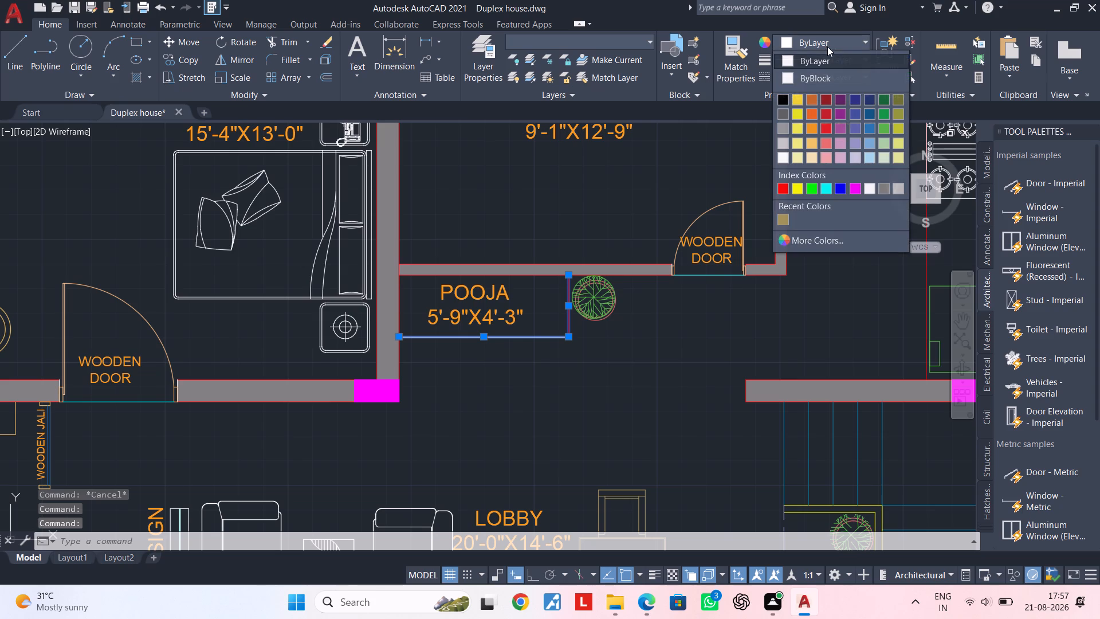
left_click(814, 100)
key("Escape")
key("Escape")
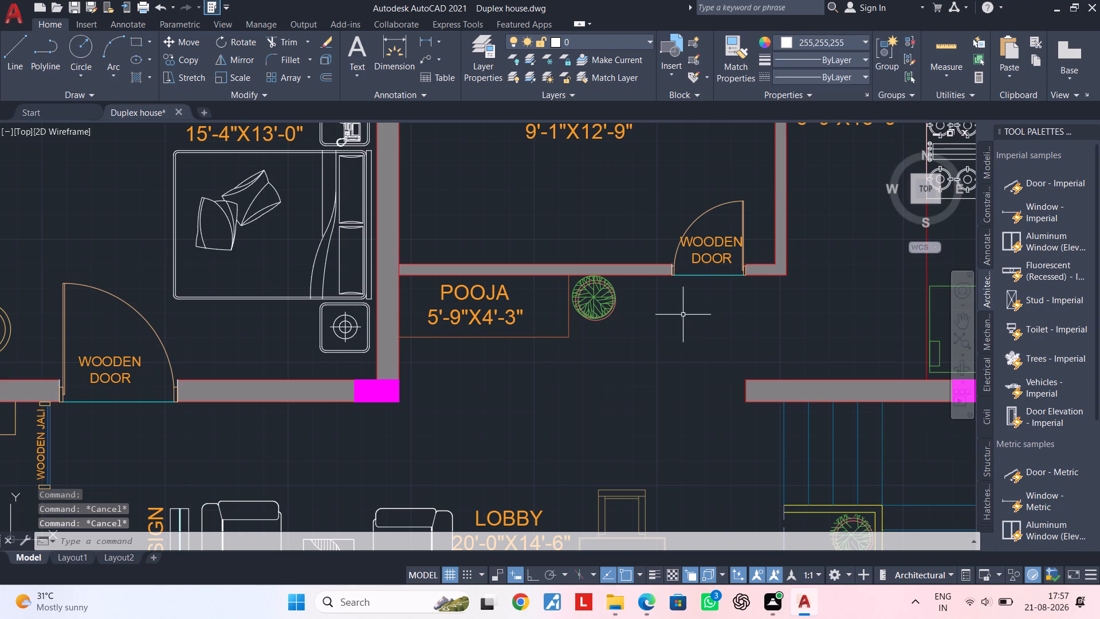
Change the dashed outline lines beyond the K BEDROOM, STORE and KITCHEN outer wall to the same muted lavender as the front dashed outlines.
middle_click_drag(671, 328, 671, 424)
middle_click_drag(685, 429, 450, 514)
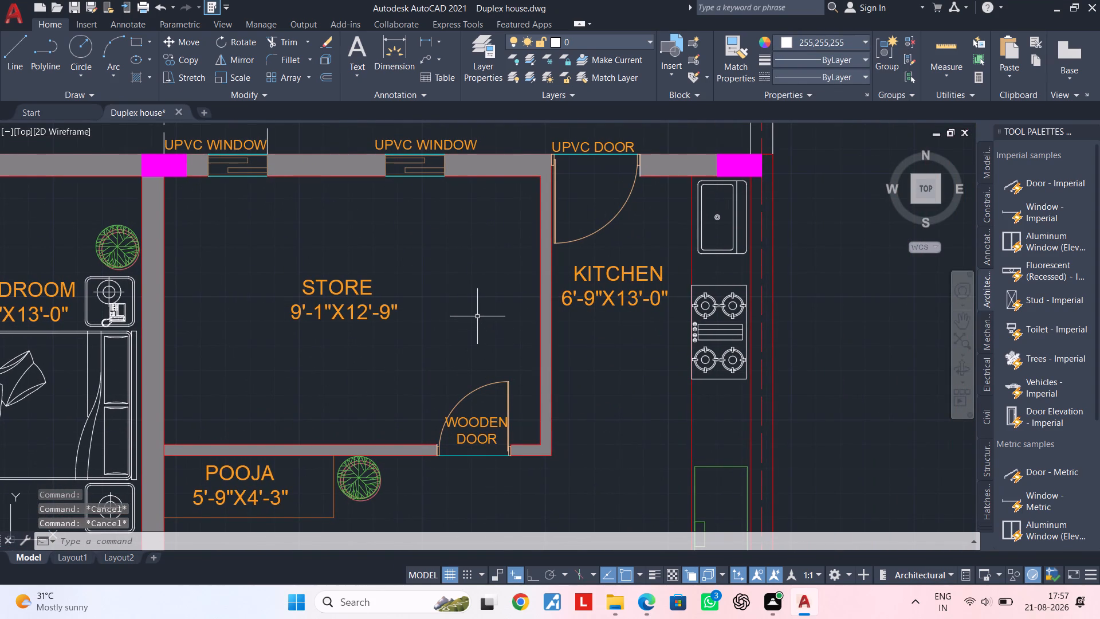
middle_click_drag(477, 315, 737, 315)
middle_click_drag(673, 333, 796, 311)
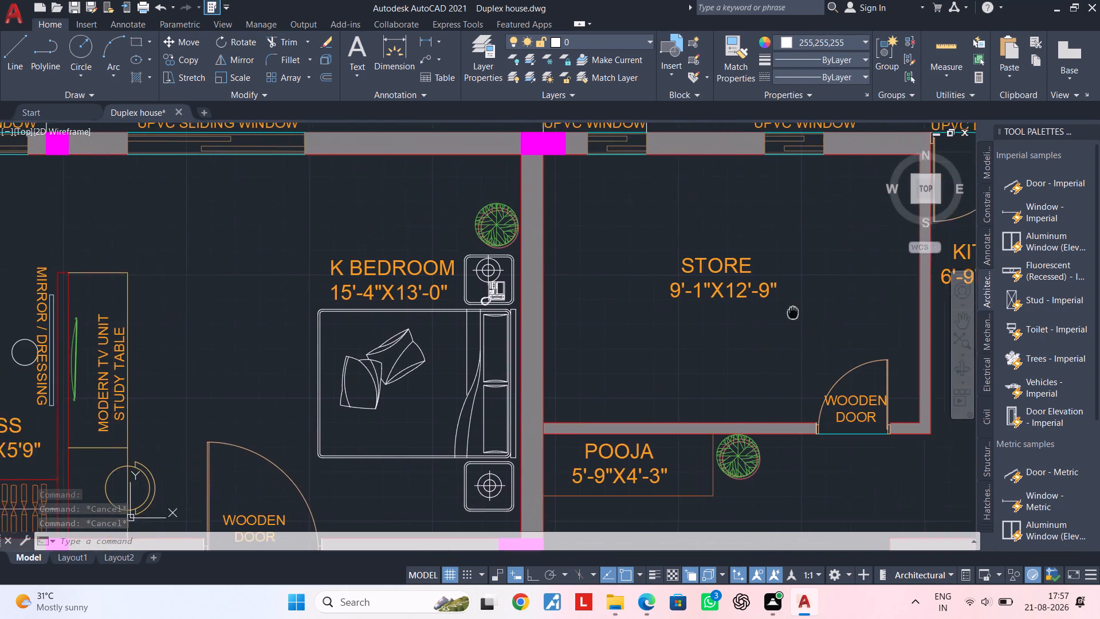
middle_click_drag(796, 311, 804, 309)
scroll(765, 320, "down", 1)
middle_click_drag(765, 320, 618, 432)
middle_click_drag(609, 388, 625, 430)
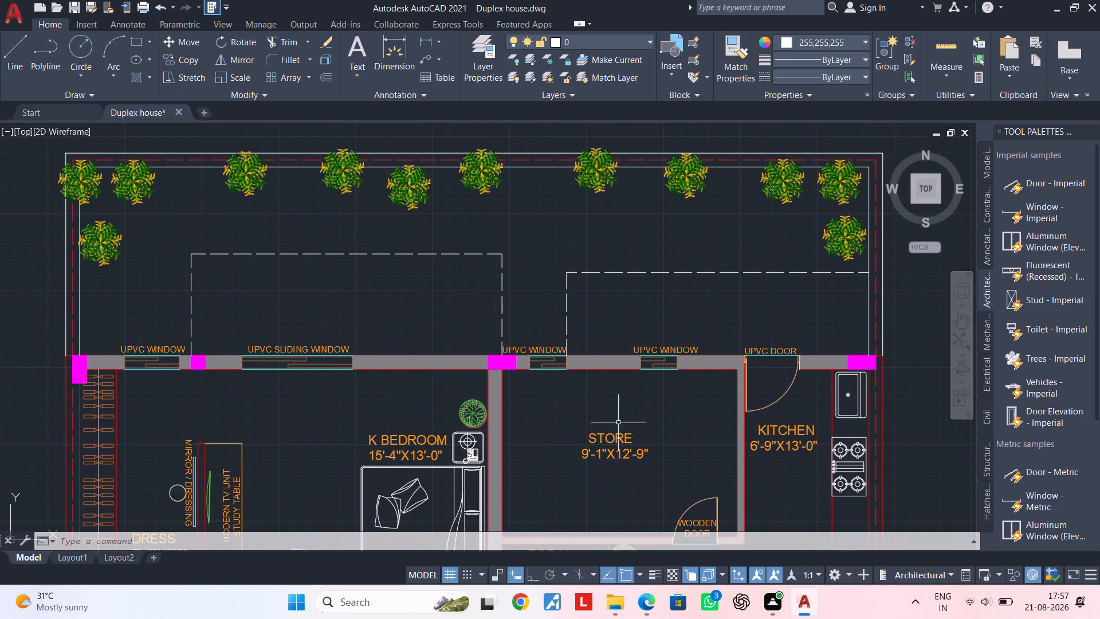
scroll(550, 320, "up", 1)
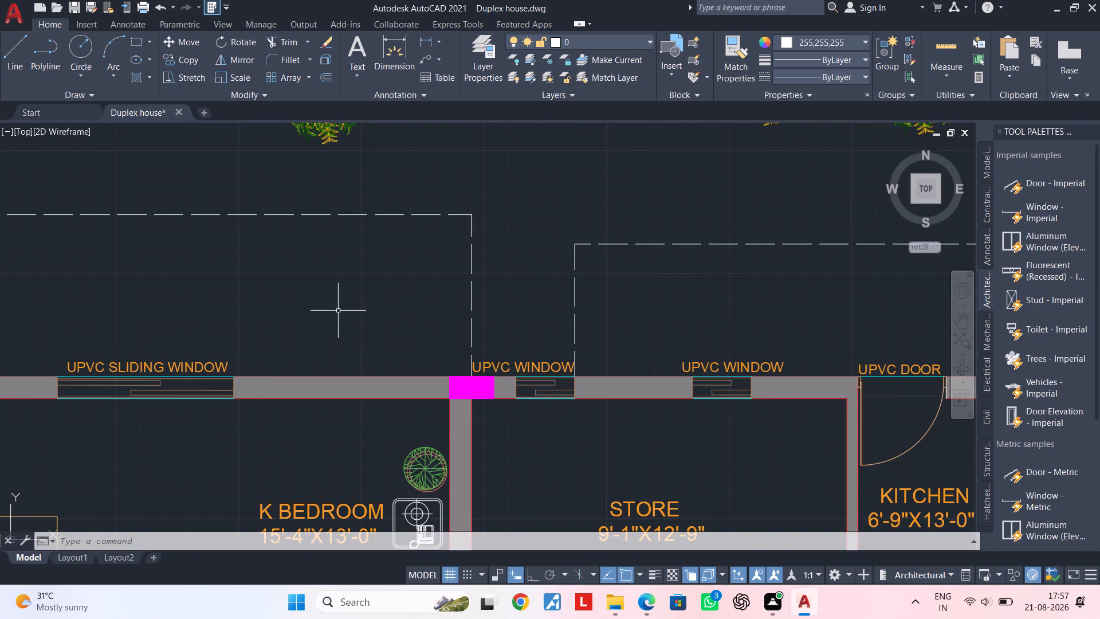
left_click(446, 215)
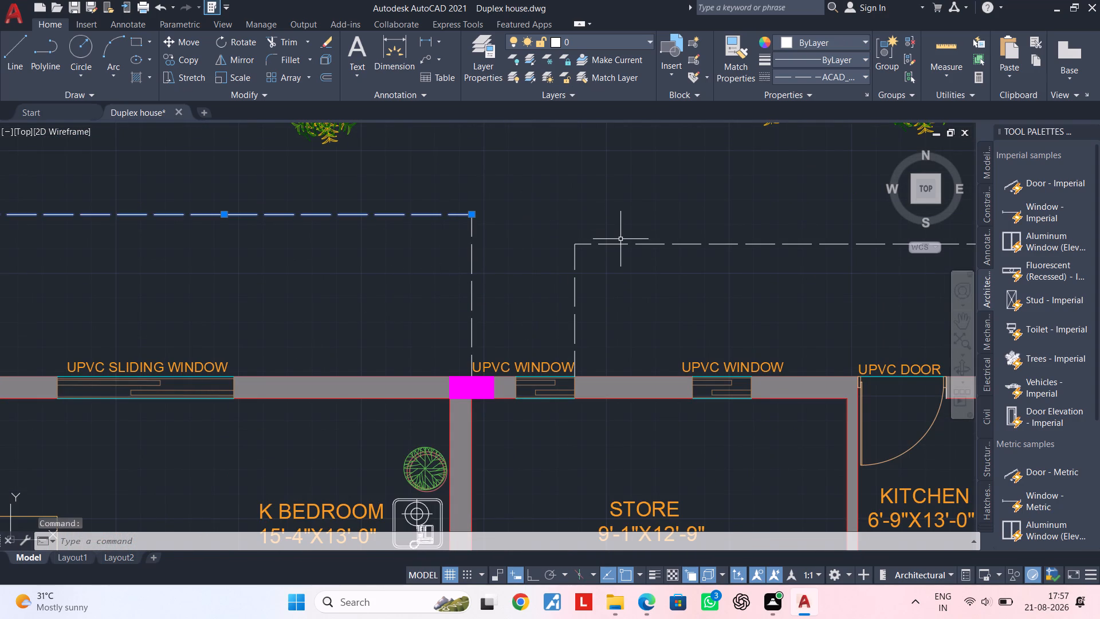
left_click(620, 239)
left_click_drag(620, 267, 603, 275)
left_click_drag(608, 282, 597, 282)
left_click(423, 283)
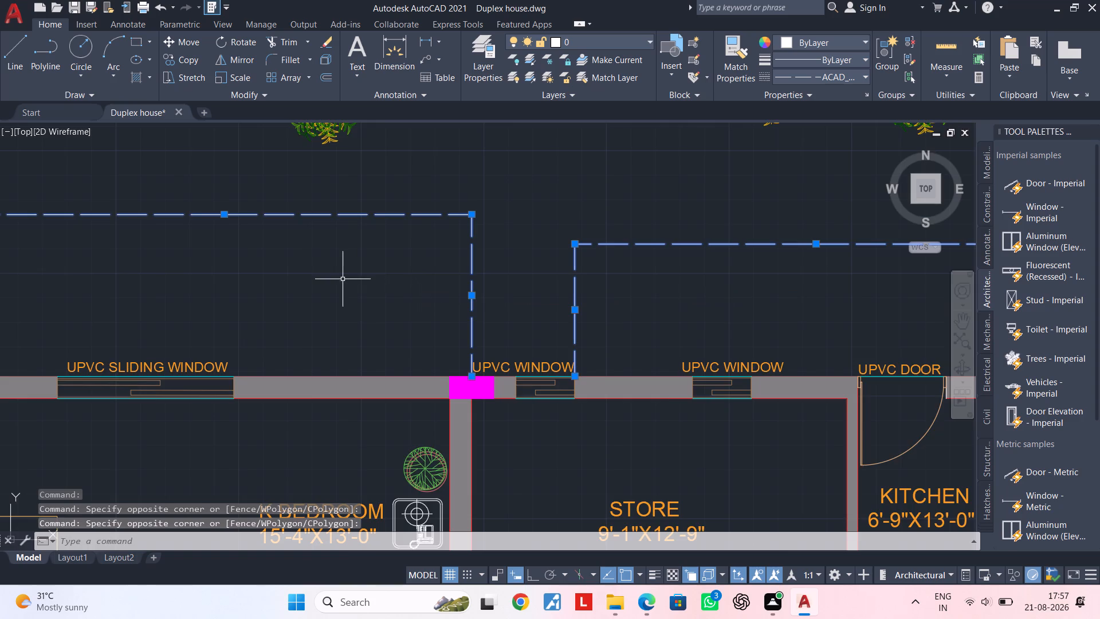
scroll(343, 279, "down", 2)
middle_click_drag(343, 279, 488, 268)
scroll(357, 275, "up", 2)
left_click(377, 272)
left_click_drag(377, 272, 367, 272)
left_click(272, 273)
scroll(497, 275, "down", 1)
middle_click_drag(483, 275, 222, 279)
middle_click_drag(772, 272, 723, 308)
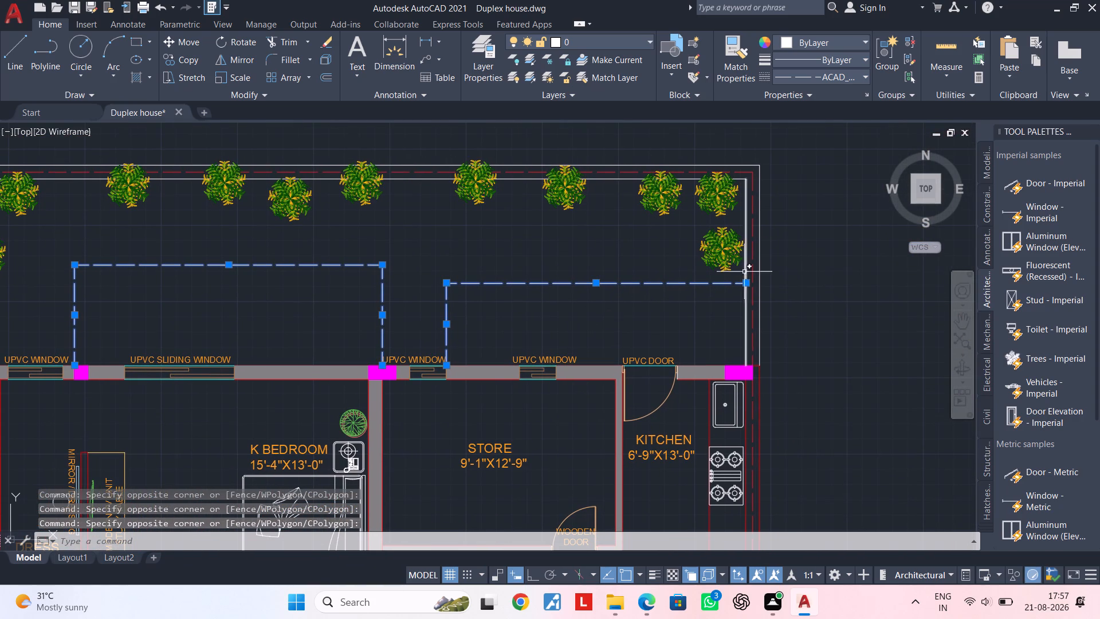
left_click(862, 44)
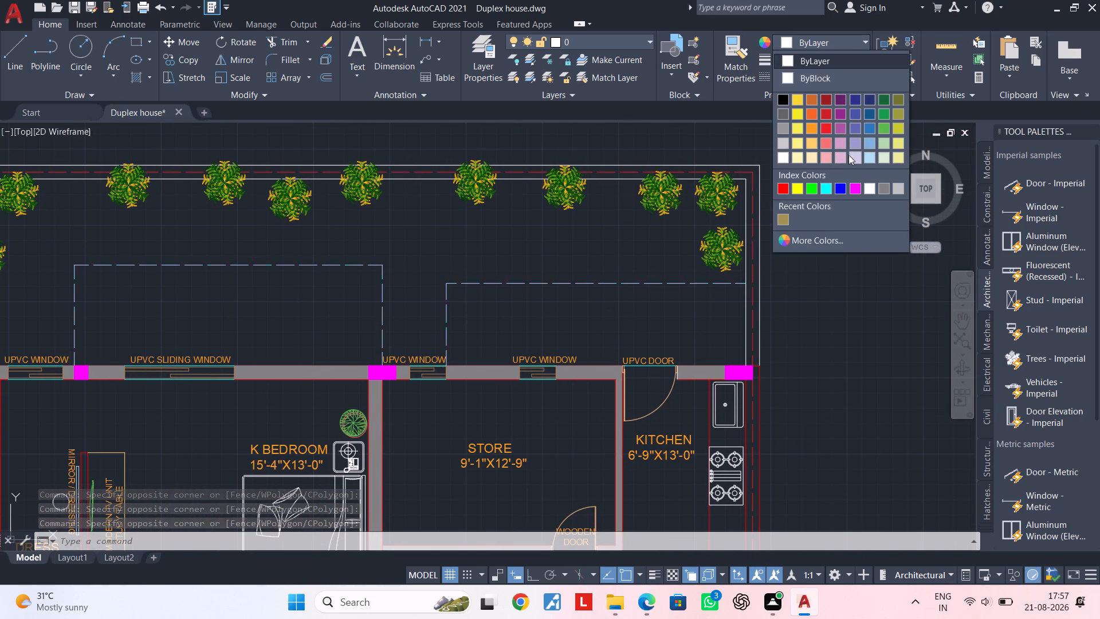
double_click(851, 148)
key("Escape")
key("Escape")
middle_click_drag(604, 276, 780, 222)
key("Escape")
key("Escape")
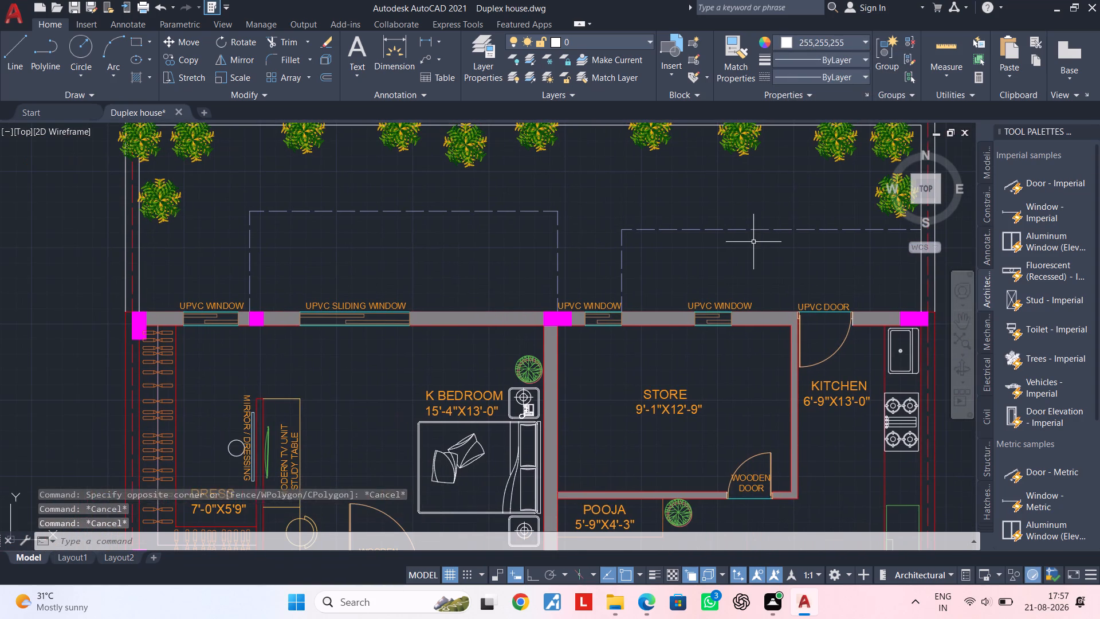
key("Escape")
key("Escape")
key("Escape")
Copy the K BEDROOM's UPVC SLIDING WINDOW label about 4'-3" outward, into the dashed outline beyond the bedroom wall.
middle_click_drag(627, 246, 697, 225)
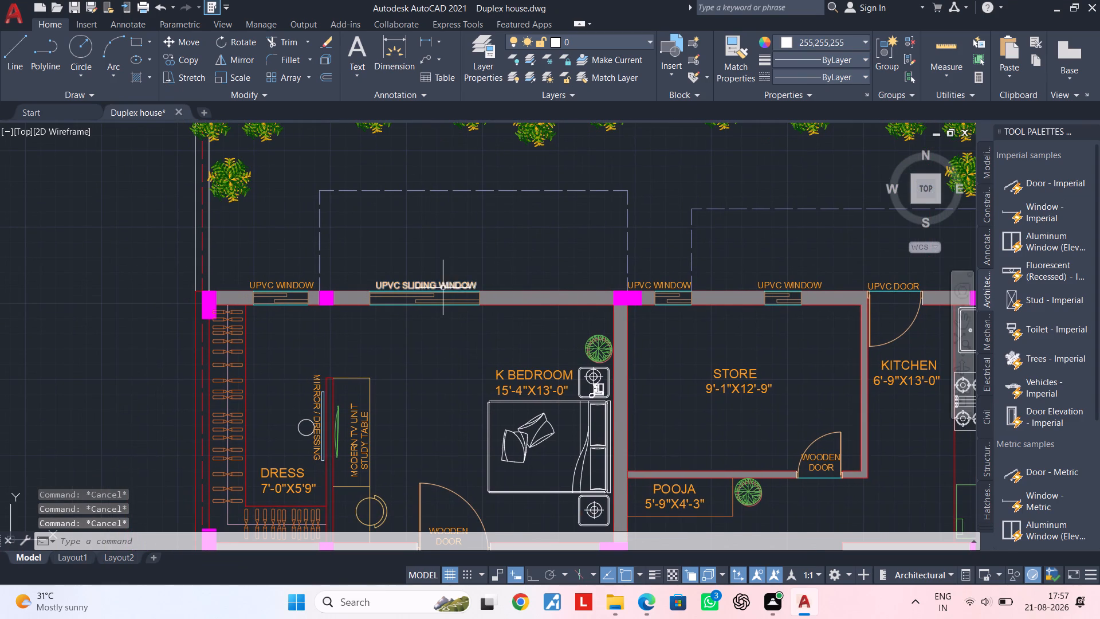
left_click(443, 287)
key("c")
key("o")
key("space")
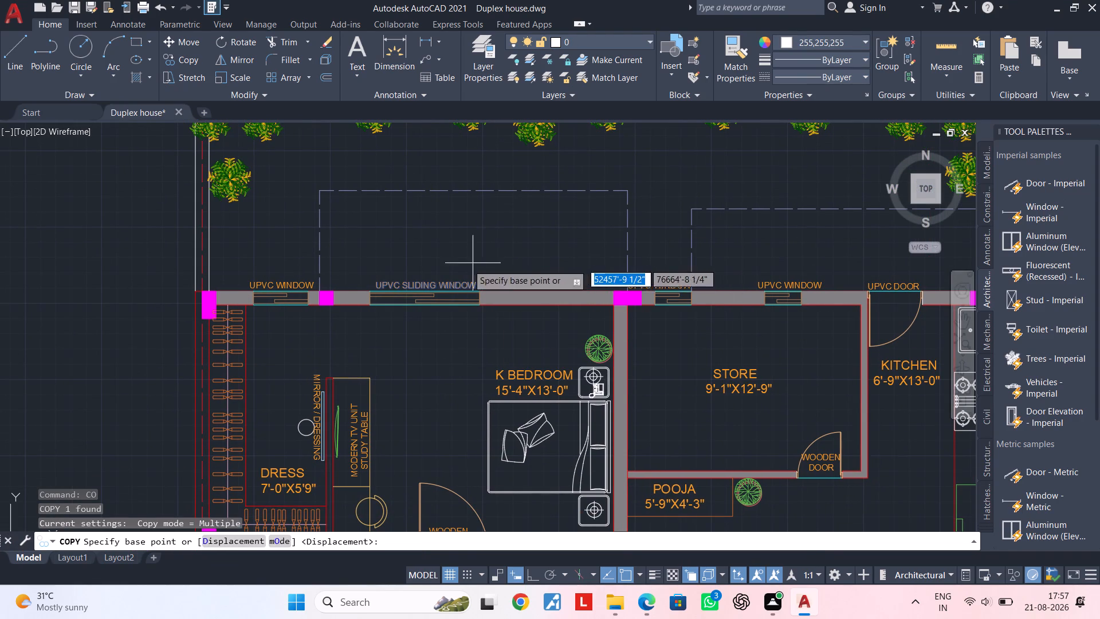
left_click(437, 279)
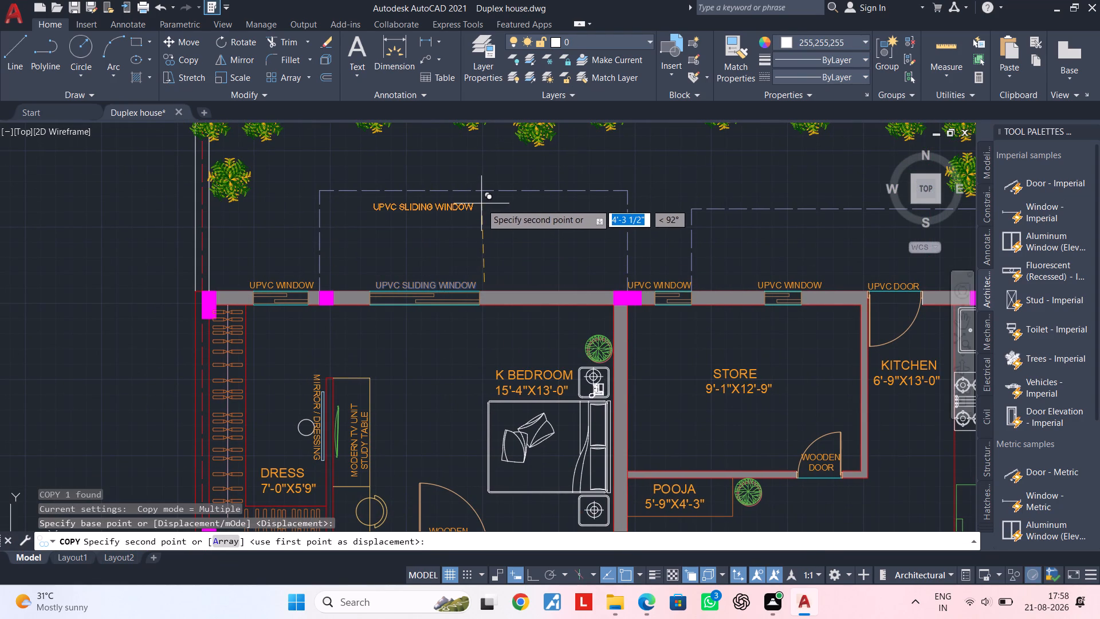
left_click(481, 203)
key("Escape")
key("Escape")
key("Escape")
Replace the copied label's text inside the dashed outline with 5'-6" WIDE BALCONY ABOVE.
scroll(451, 223, "up", 2)
double_click(484, 189)
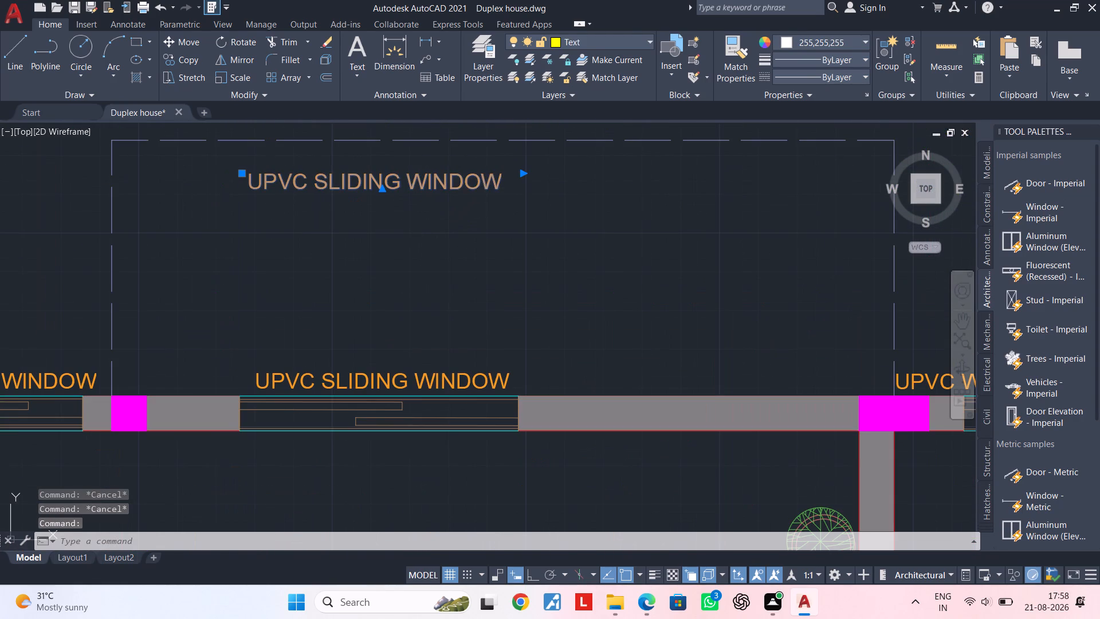
double_click(504, 187)
key("BackSpace")
key("BackSpace")
key("BackSpace")
key("BackSpace")
key("BackSpace")
key("BackSpace")
key("BackSpace")
key("BackSpace")
key("BackSpace")
key("BackSpace")
key("BackSpace")
key("BackSpace")
key("BackSpace")
key("BackSpace")
key("BackSpace")
key("BackSpace")
key("BackSpace")
key("BackSpace")
key("BackSpace")
key("BackSpace")
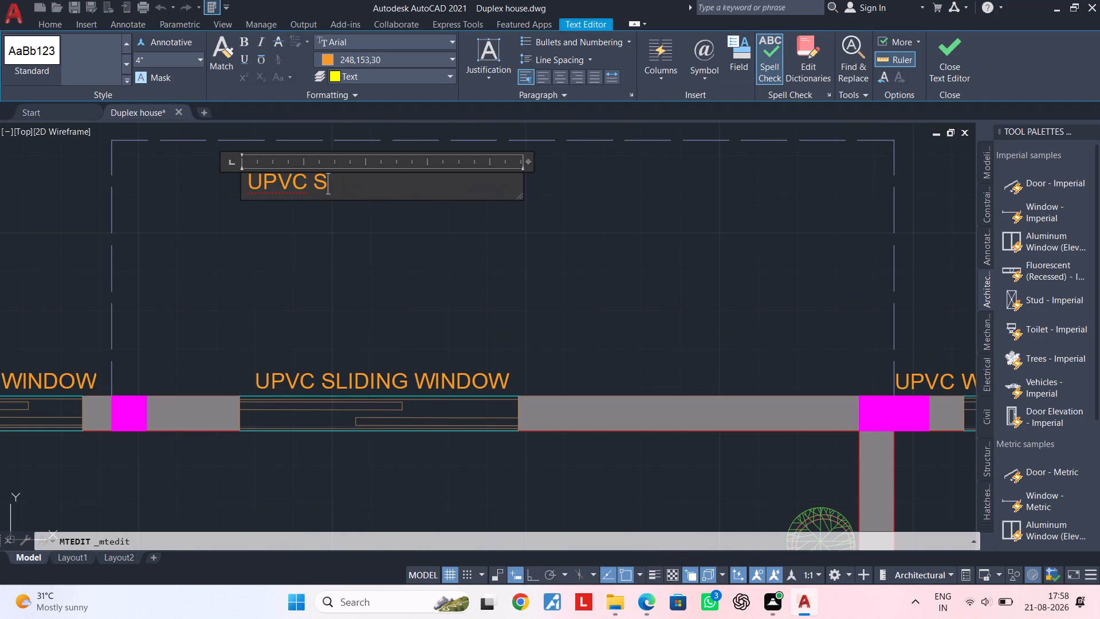
type("5'6\"")
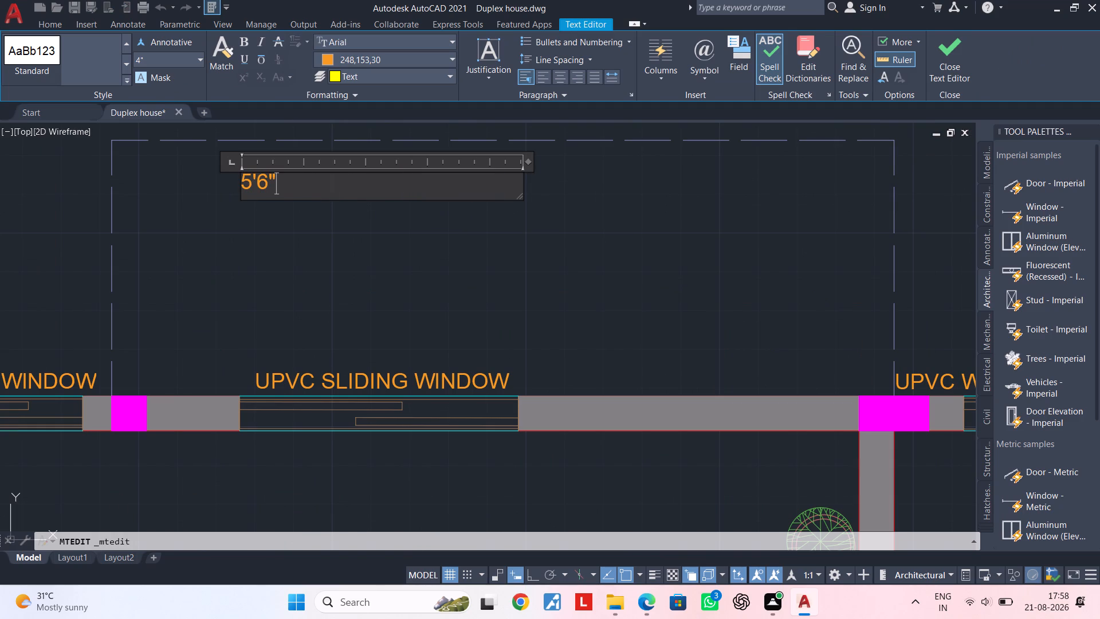
key("BackSpace")
key("BackSpace")
type("-6\"")
key("space")
type("WIDE")
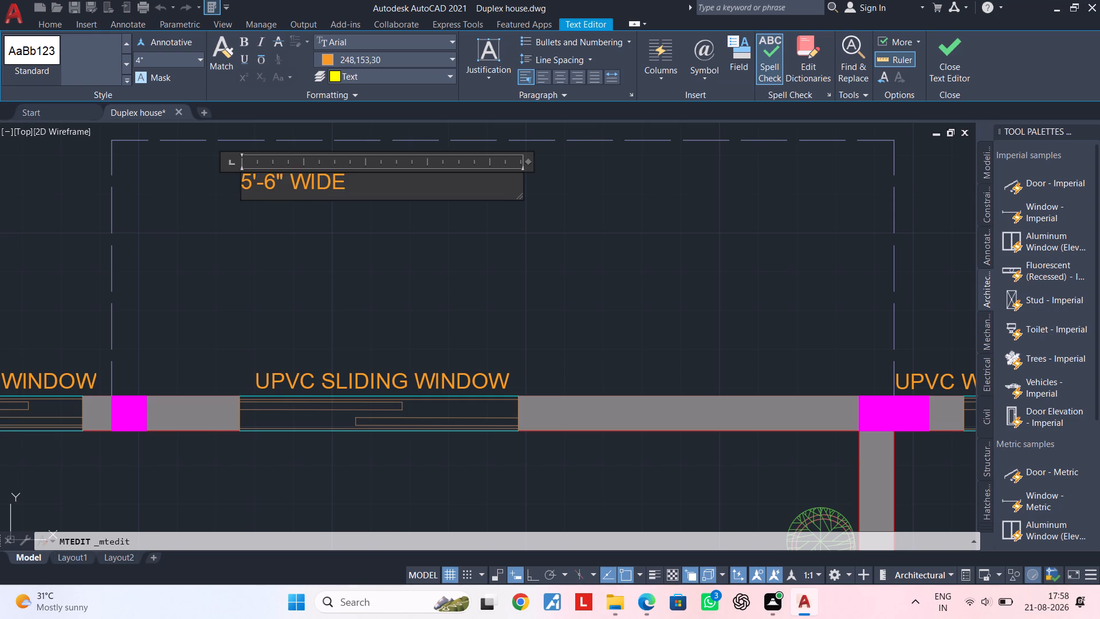
key("space")
type("BA")
type("LCONY")
key("space")
type("ABOVE")
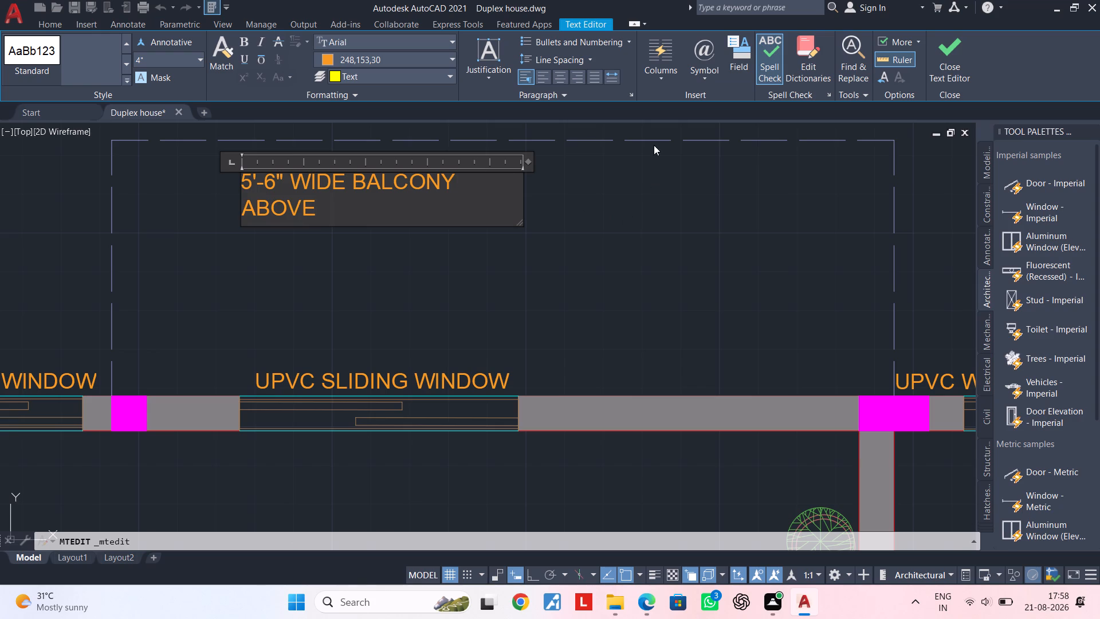
Widen the balcony label's text frame so the text fits on one line, and finish editing.
left_click(528, 163)
left_click_drag(549, 163, 561, 163)
left_click(563, 163)
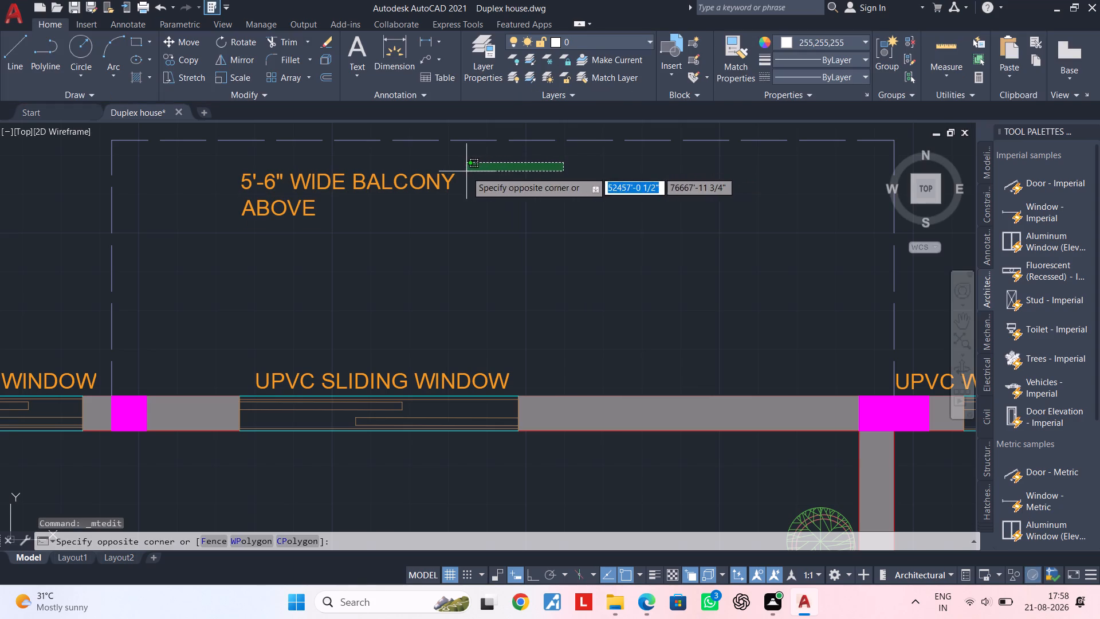
key("Escape")
key("Escape")
triple_click(450, 179)
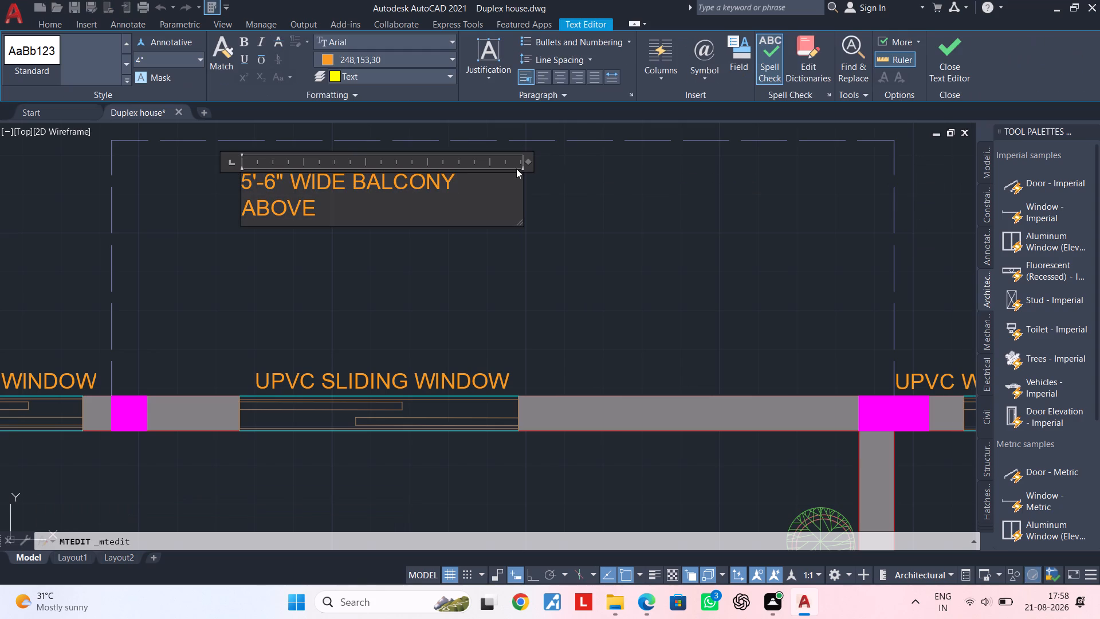
left_click(527, 163)
left_click_drag(527, 163, 547, 163)
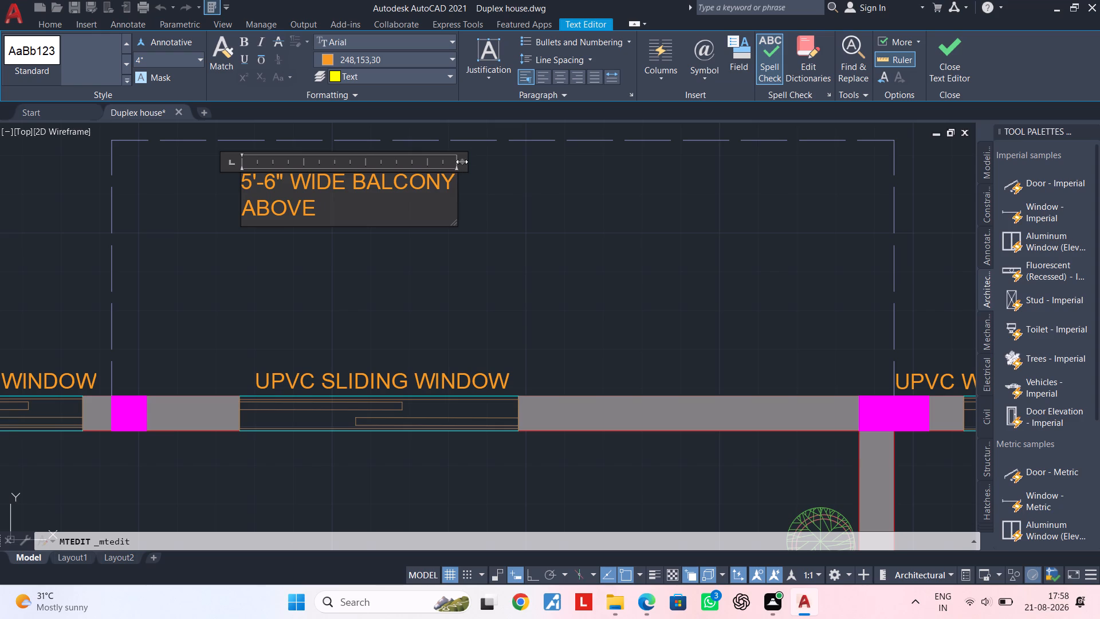
left_click_drag(462, 162, 567, 152)
left_click(578, 175)
key("Escape")
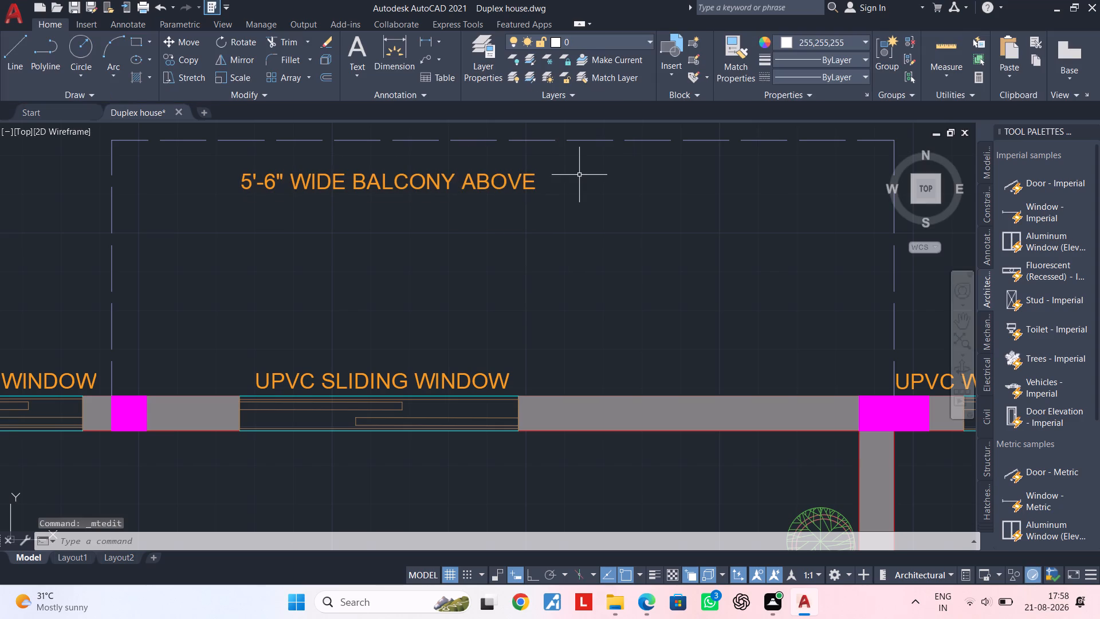
Copy the 5'-6" WIDE BALCONY ABOVE label into the dashed outline beyond the STORE and KITCHEN outer wall.
key("Escape")
scroll(608, 180, "down", 2)
middle_click_drag(613, 180, 383, 202)
left_click(344, 205)
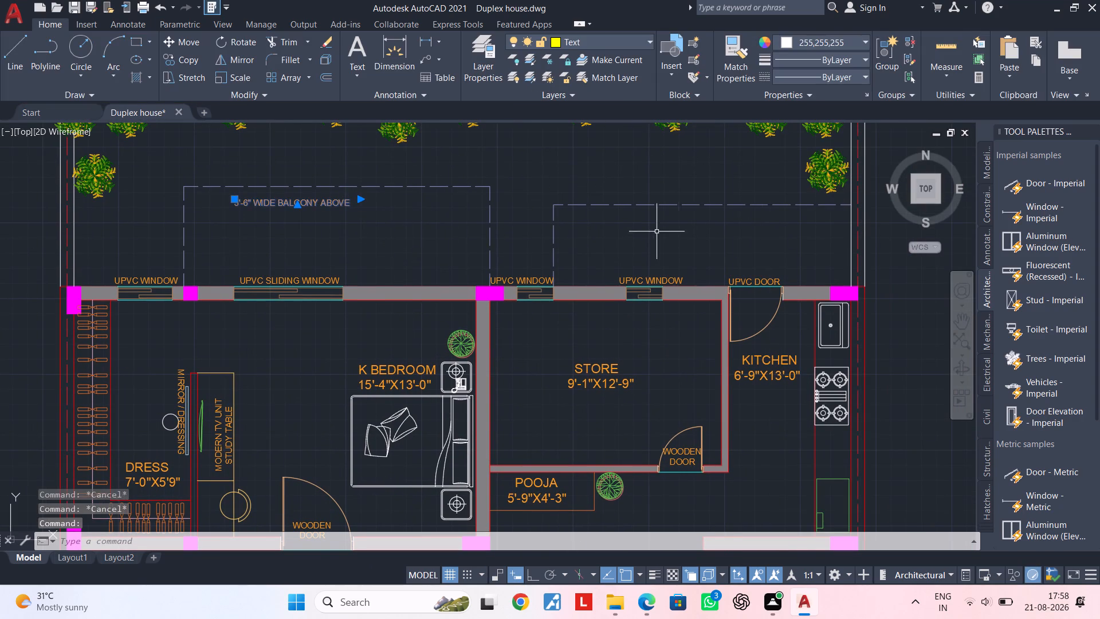
middle_click_drag(695, 217, 591, 210)
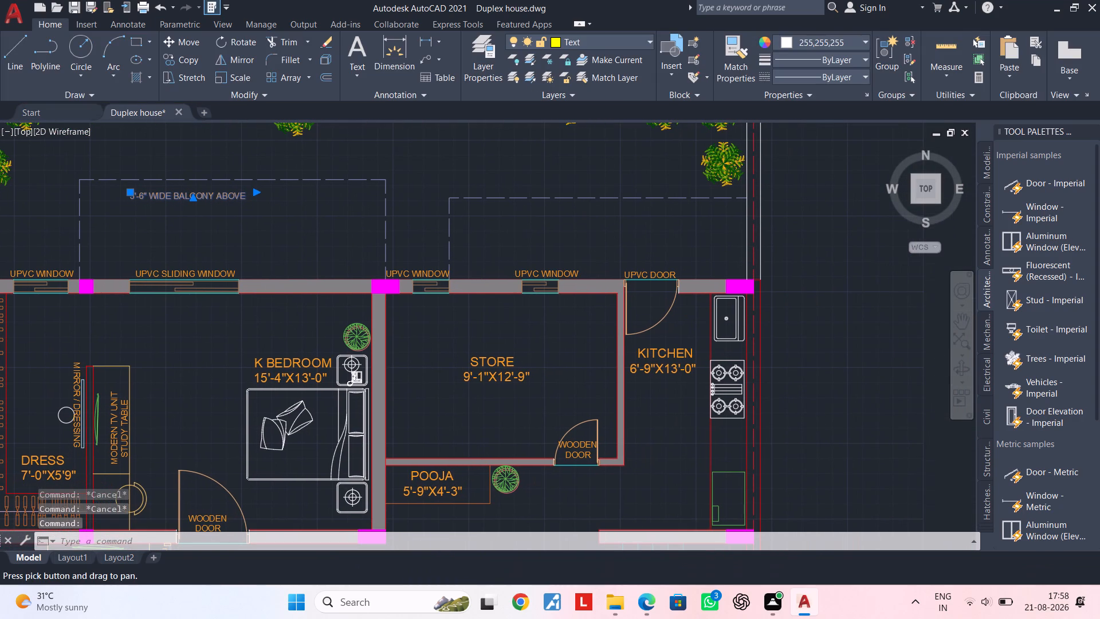
type("CO")
key("space")
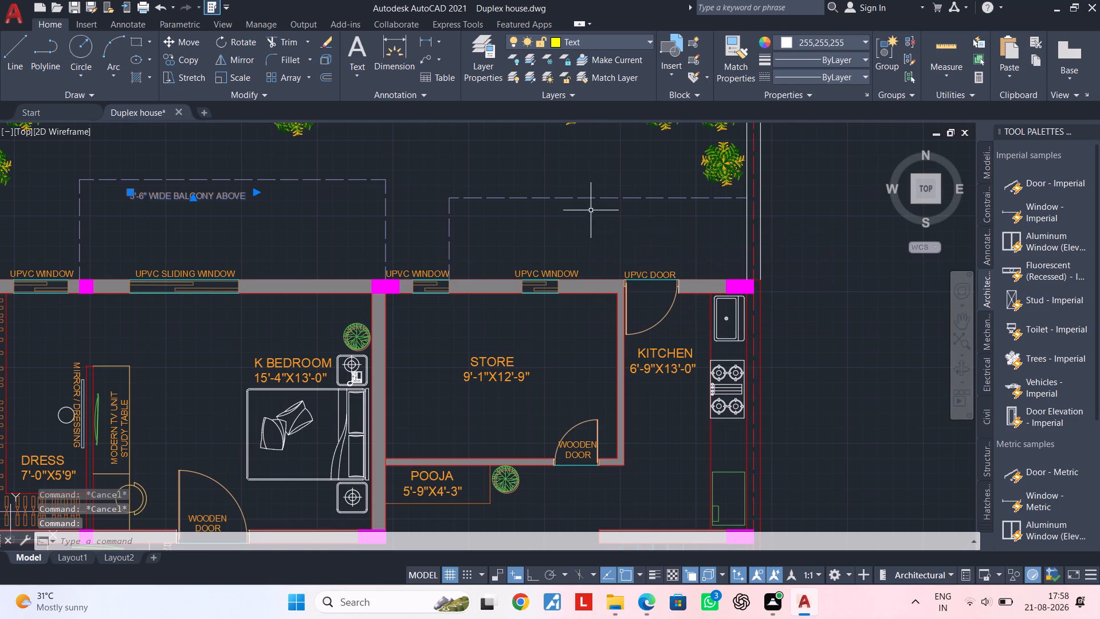
left_click_drag(246, 197, 252, 198)
middle_click_drag(628, 226, 626, 226)
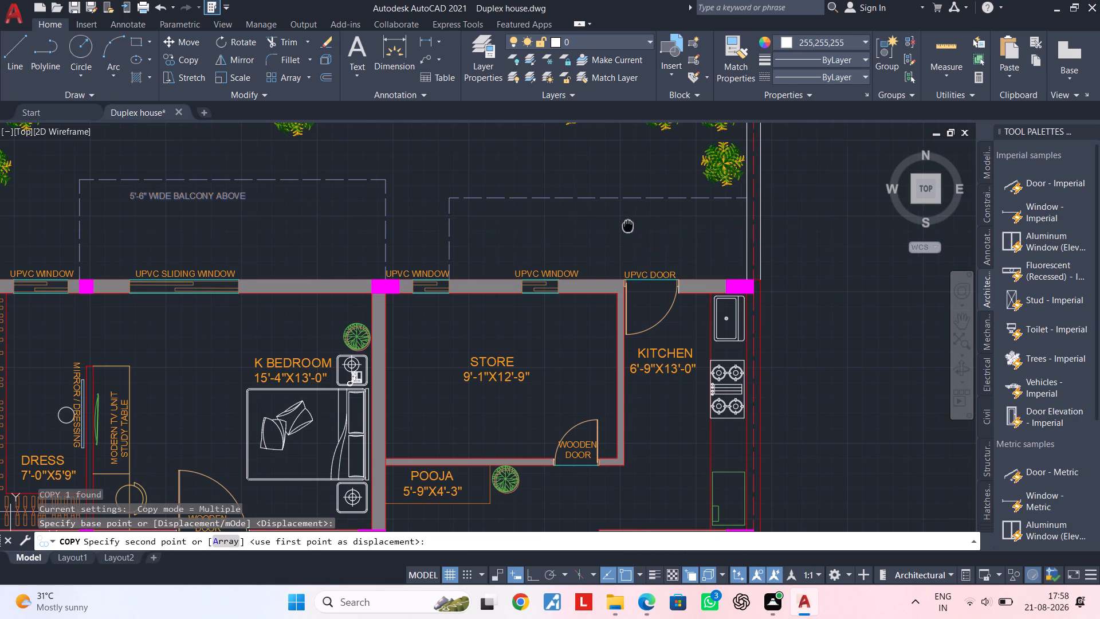
middle_click_drag(626, 226, 583, 226)
scroll(604, 218, "up", 2)
left_click(651, 209)
key("Escape")
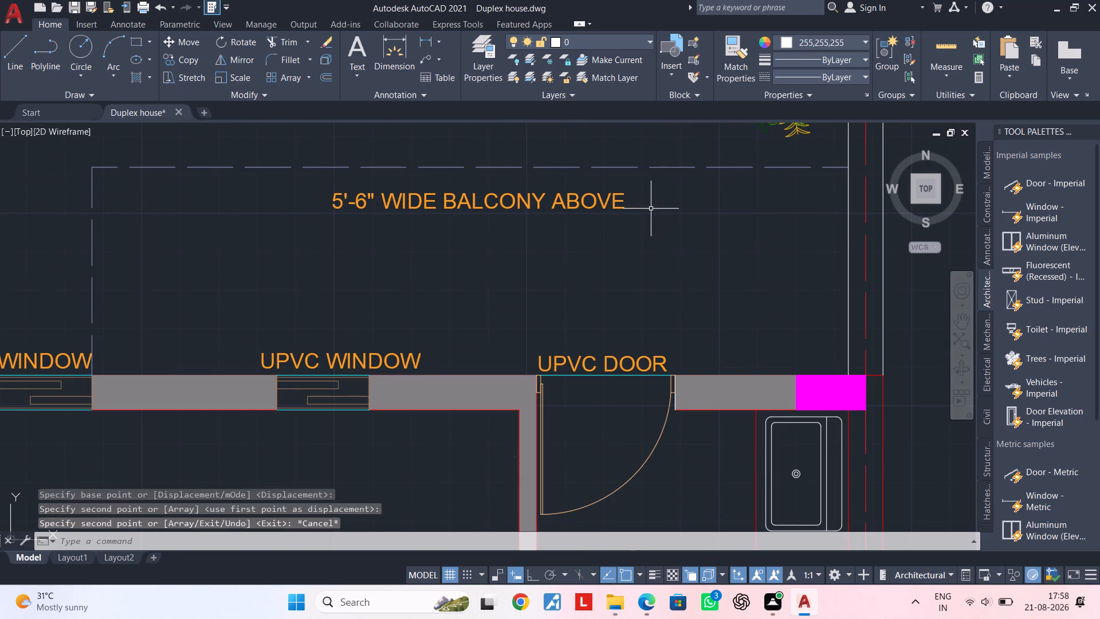
key("Escape")
key("Escape")
key("Escape")
key("Escape")
key("Escape")
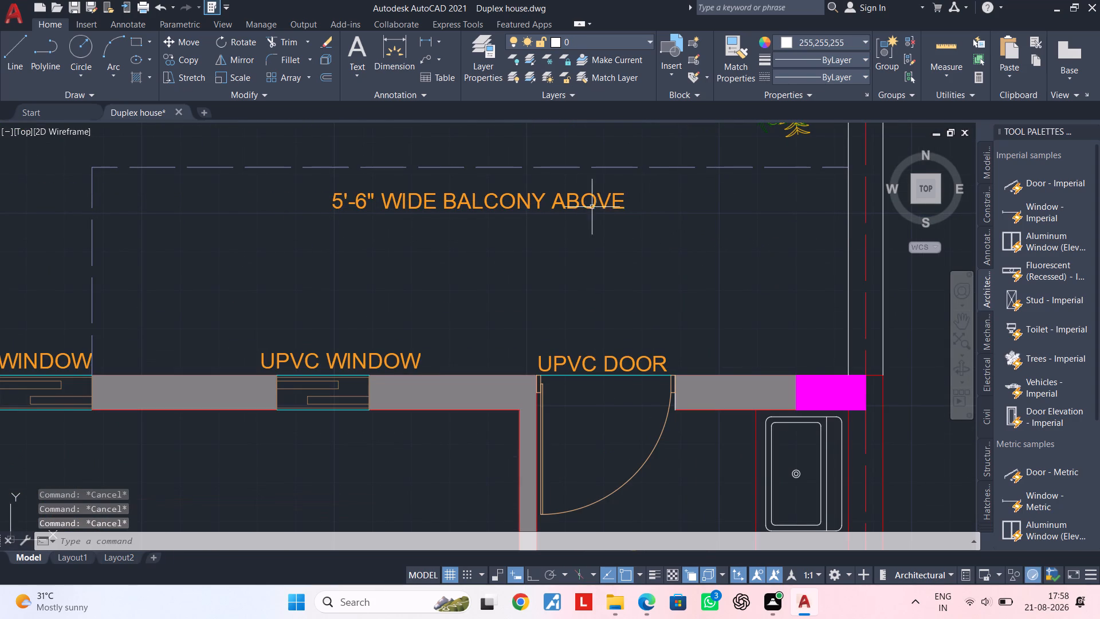
Change the copied label beyond the STORE and KITCHEN wall to read 4'-6" WIDE BALCONY ABOVE.
triple_click(577, 201)
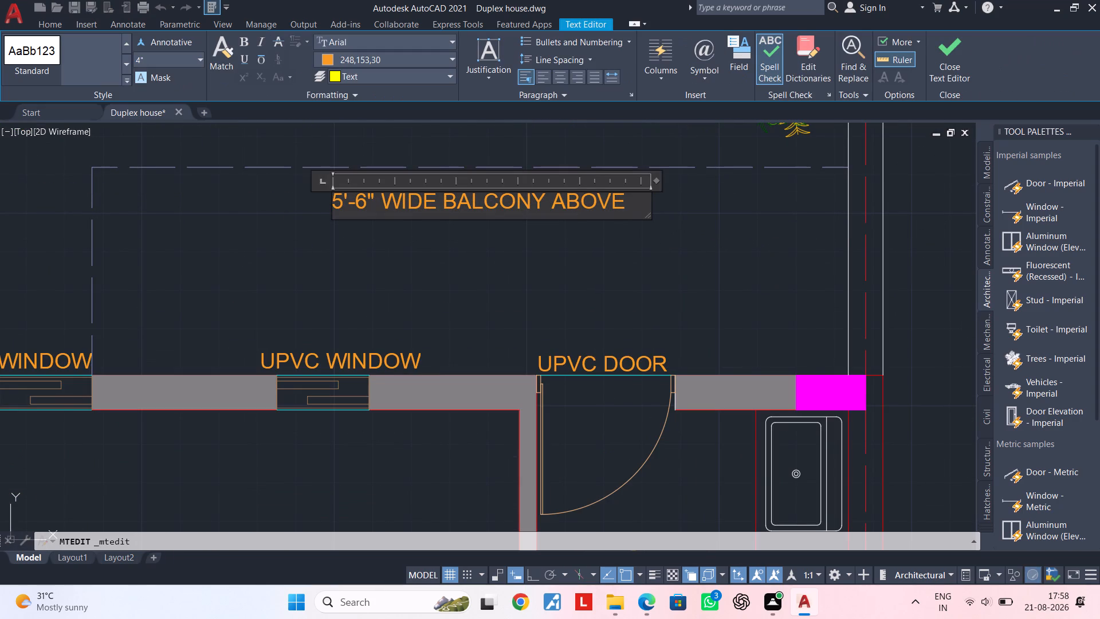
double_click(344, 201)
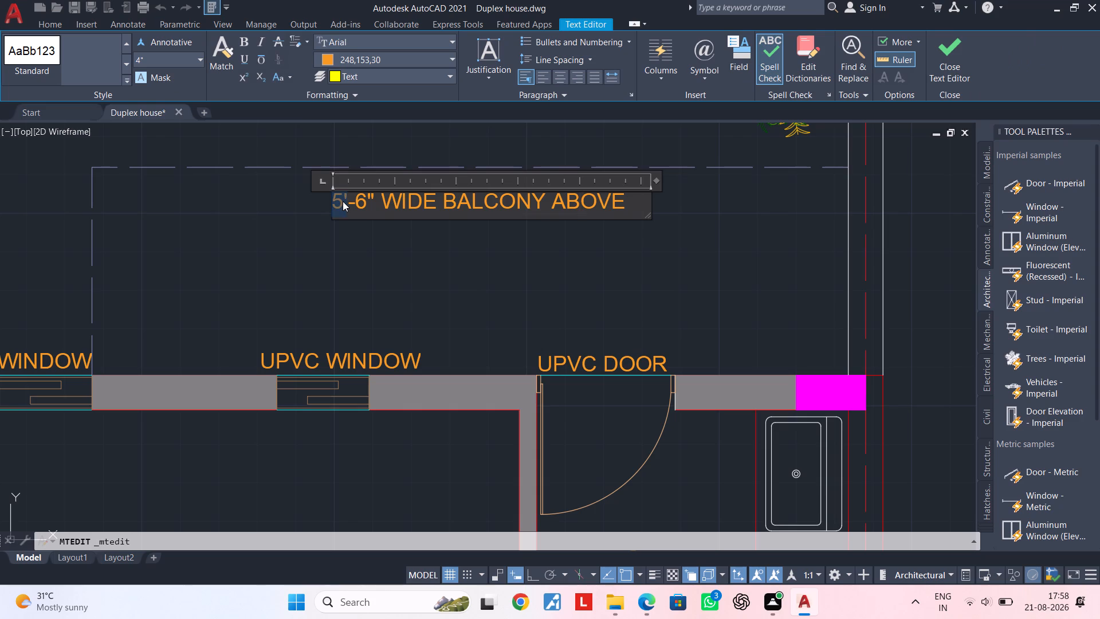
key("BackSpace")
key("1")
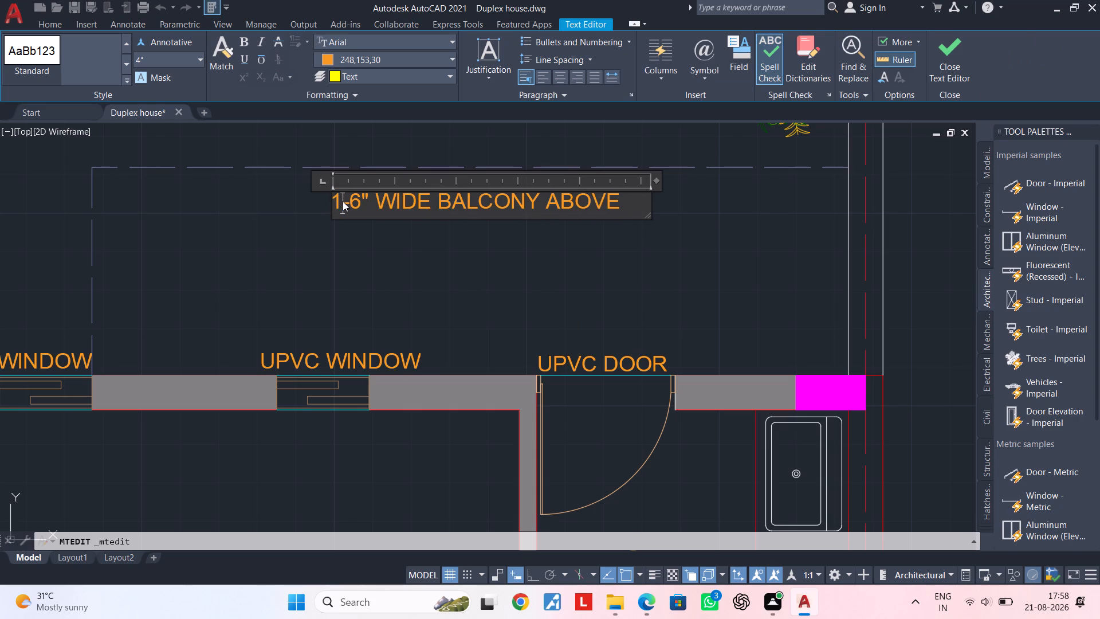
key("BackSpace")
key("4")
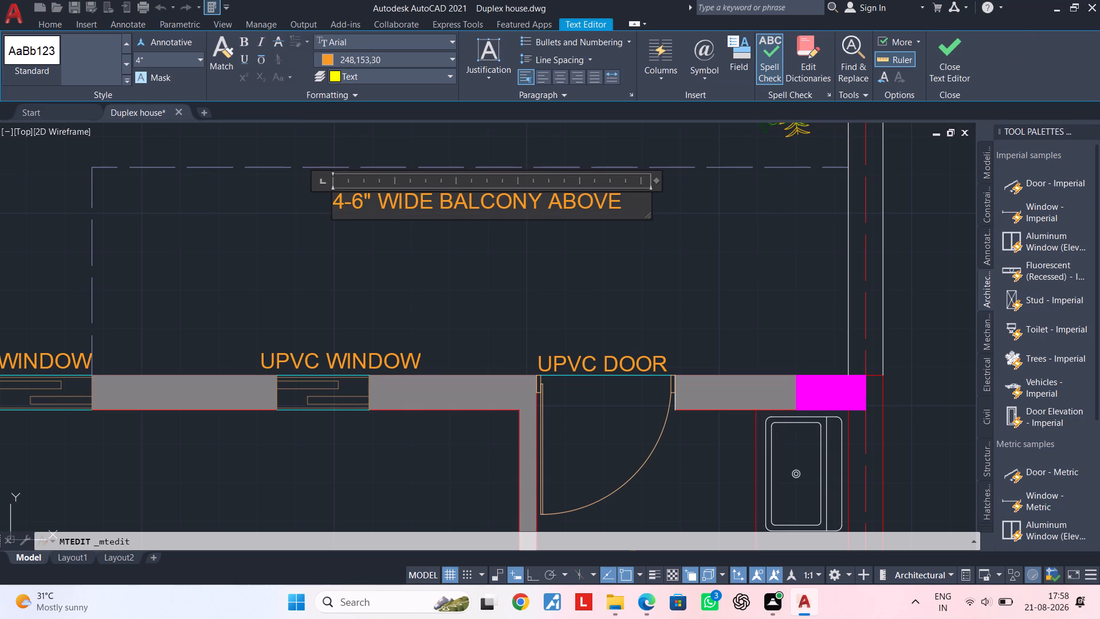
key("apostrophe")
left_click(359, 237)
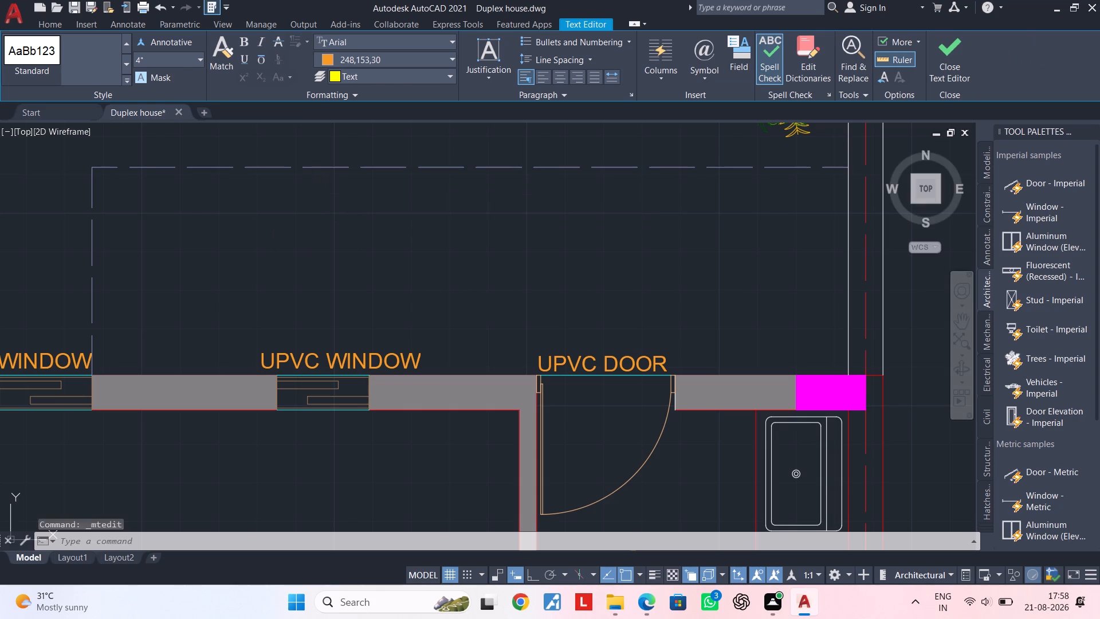
Set the text height of both balcony labels to 6".
scroll(353, 268, "down", 2)
middle_click_drag(371, 268, 537, 272)
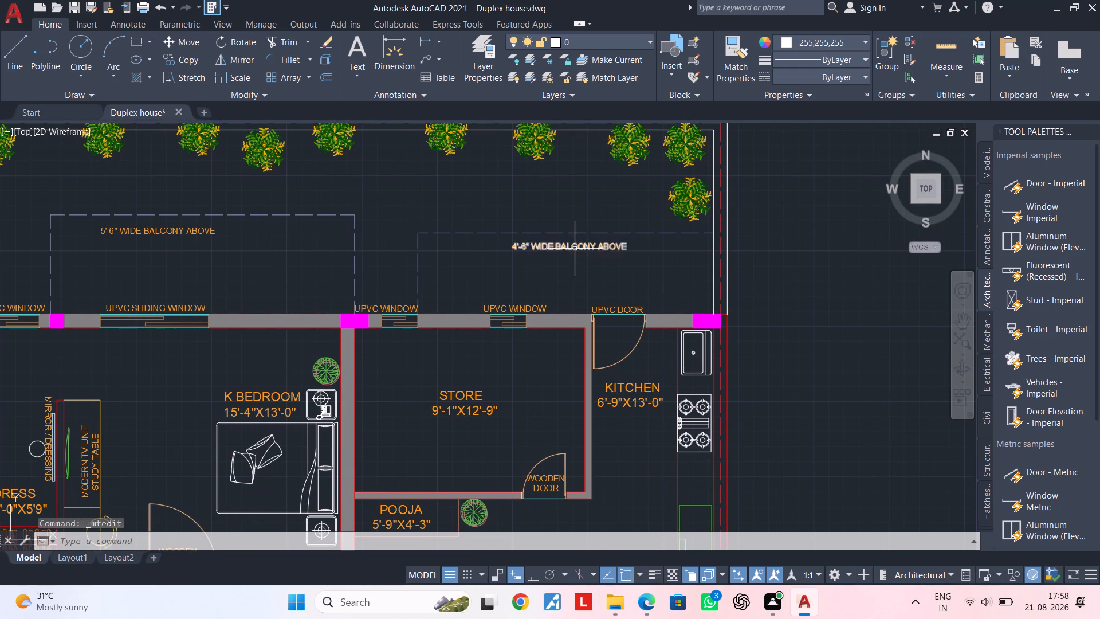
left_click(575, 249)
left_click(204, 229)
right_click(271, 246)
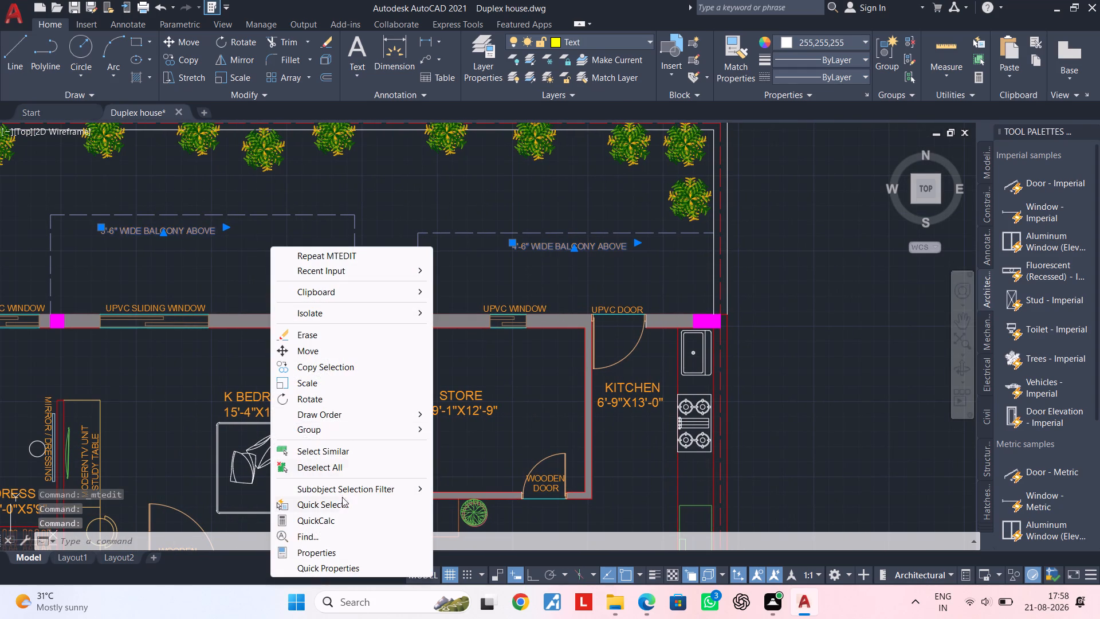
left_click(339, 551)
left_click(193, 350)
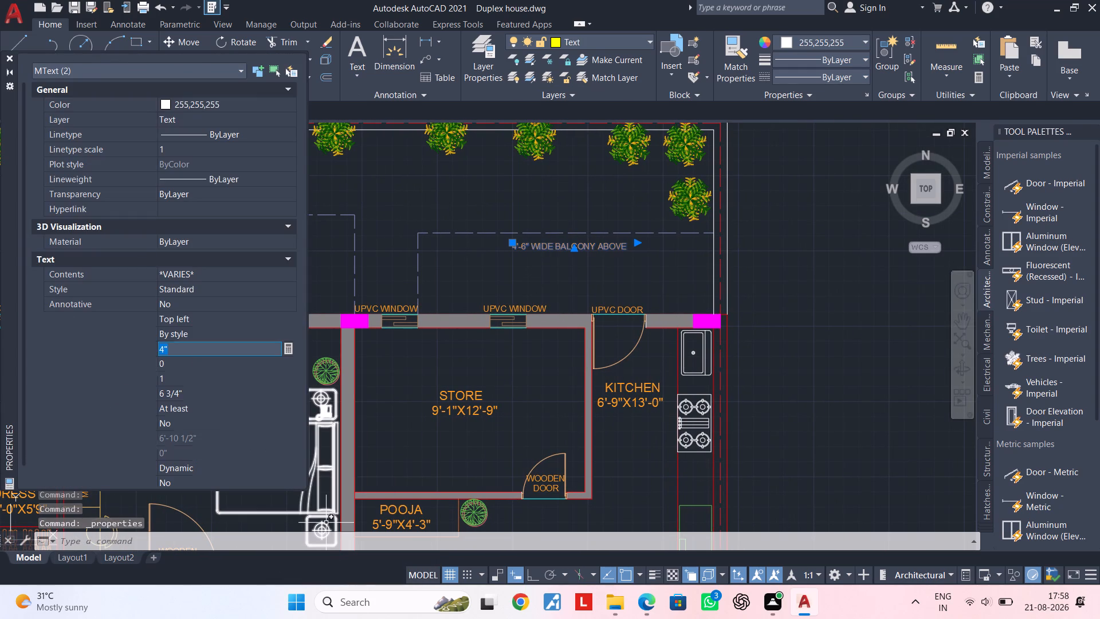
key("BackSpace")
key("9")
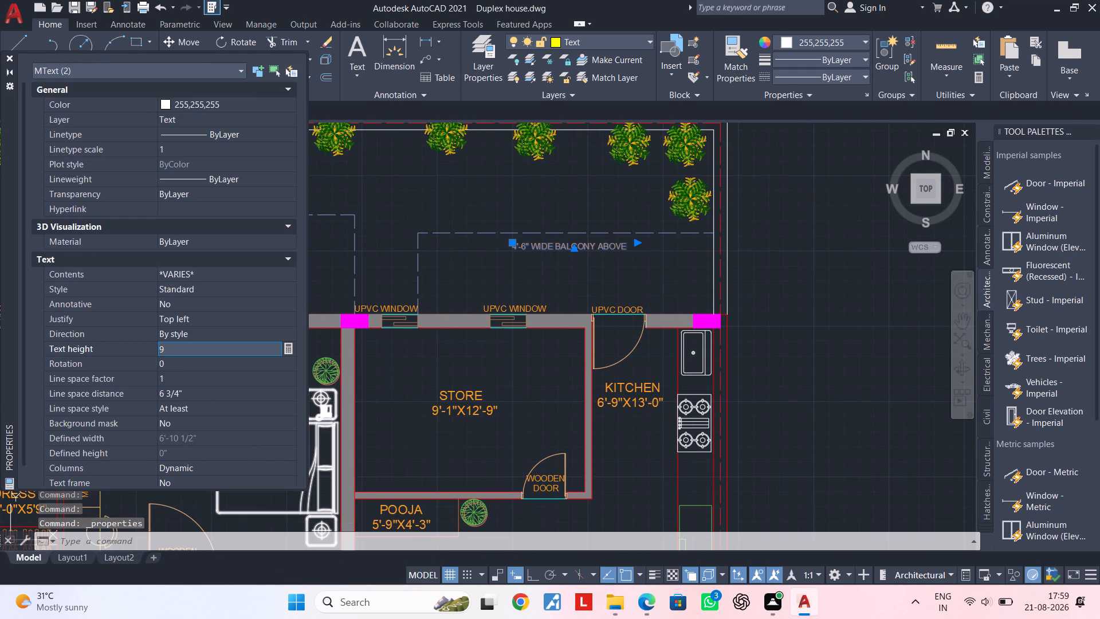
key("BackSpace")
type("6\"")
key("Return")
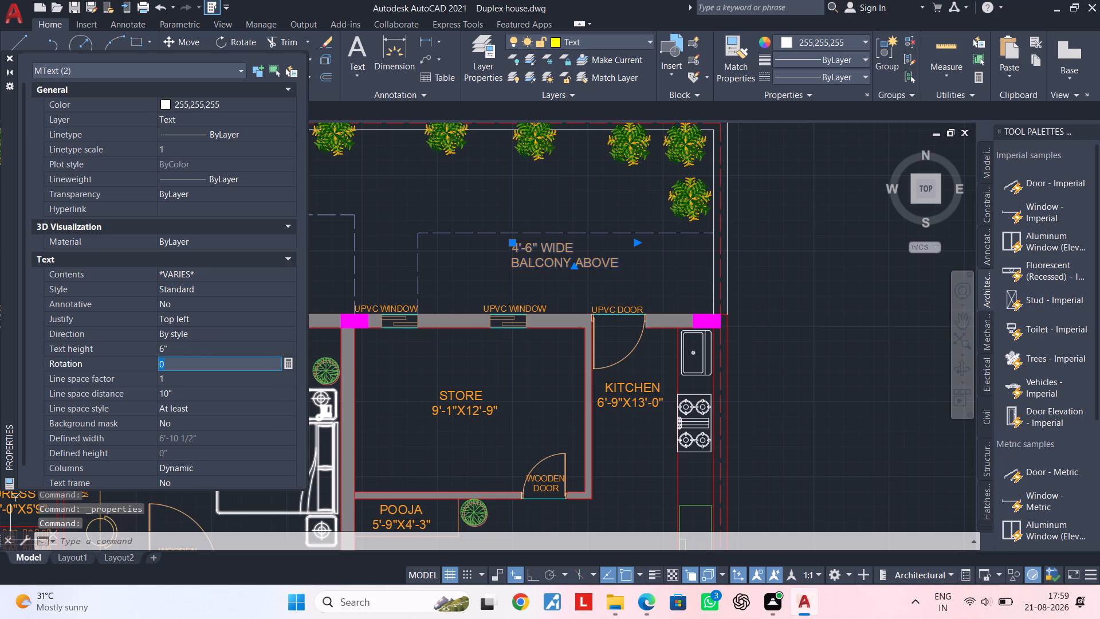
left_click(10, 61)
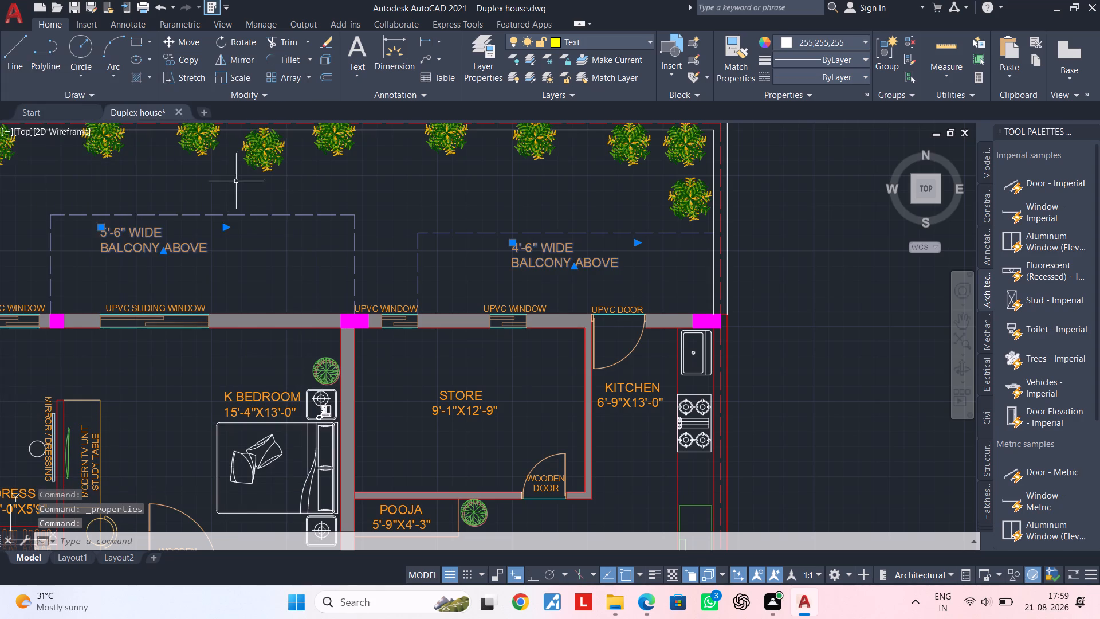
key("Escape")
key("Escape")
Widen the 5'-6" balcony label's text frame so its text fits on one line.
double_click(187, 243)
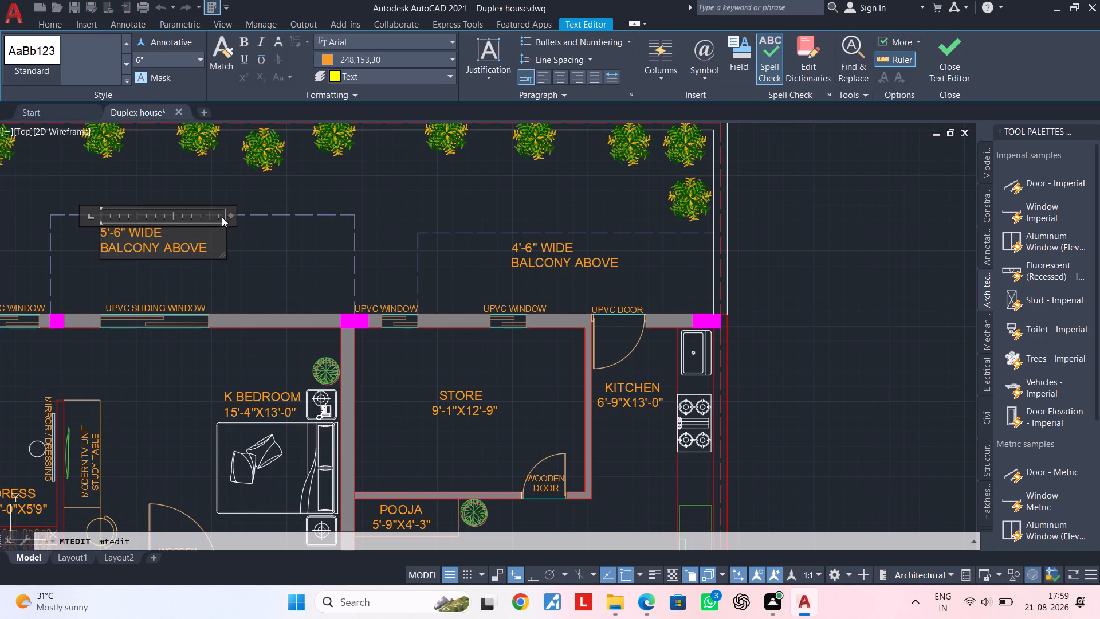
left_click(230, 214)
left_click_drag(230, 214, 265, 214)
left_click_drag(214, 216, 296, 216)
left_click(250, 259)
key("Escape")
key("Escape")
Widen the 4'-6" balcony label's text frame so its text fits on one line.
double_click(516, 266)
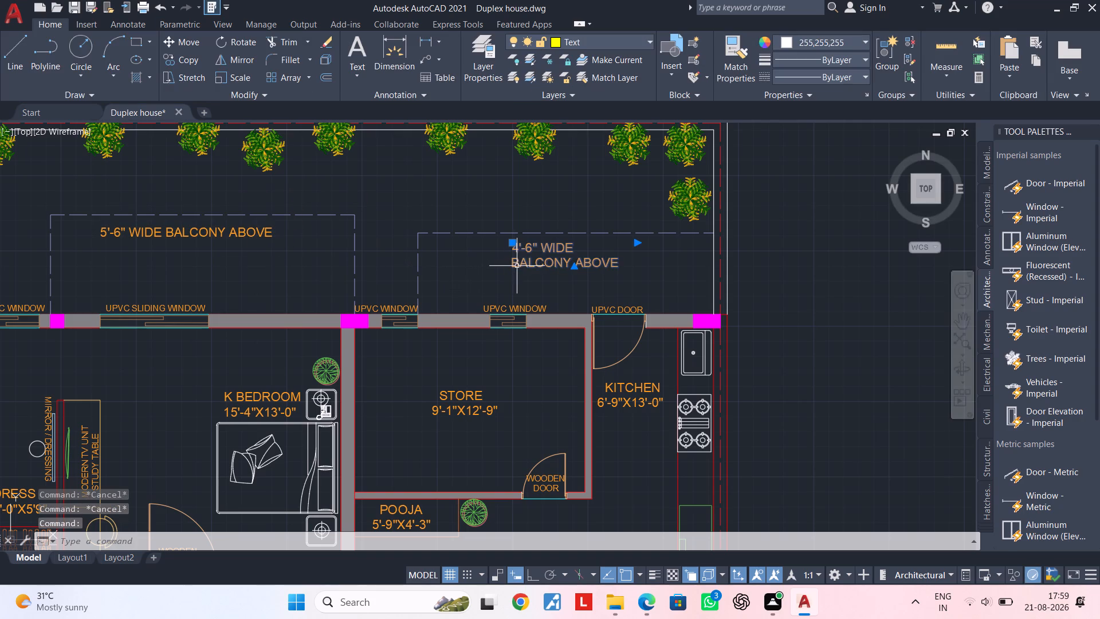
key("Escape")
double_click(600, 264)
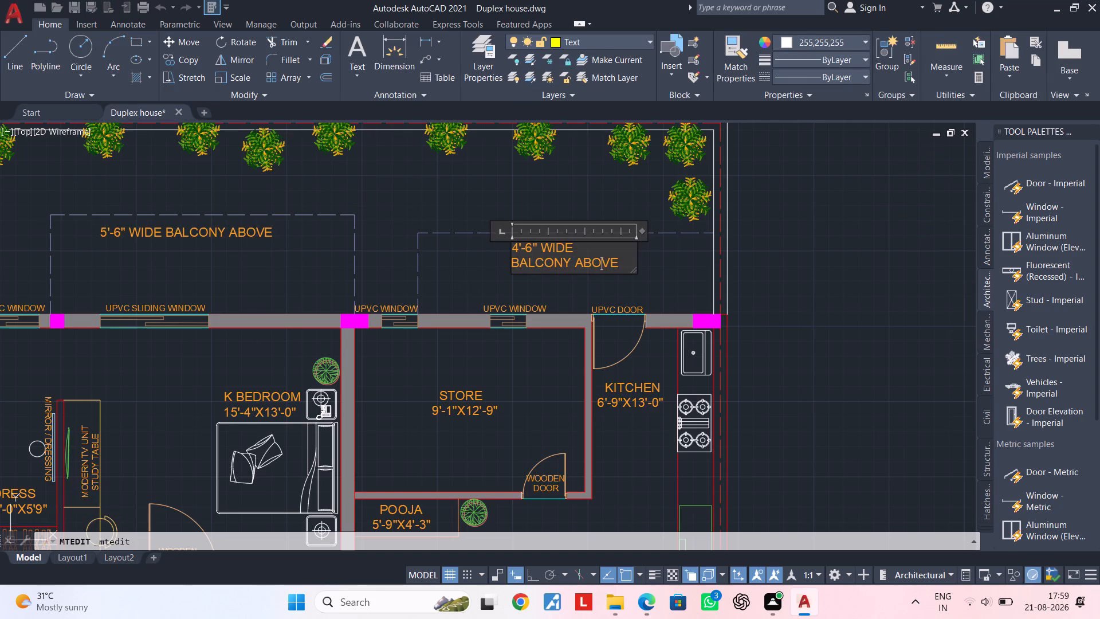
left_click_drag(643, 230, 663, 230)
left_click_drag(665, 230, 673, 229)
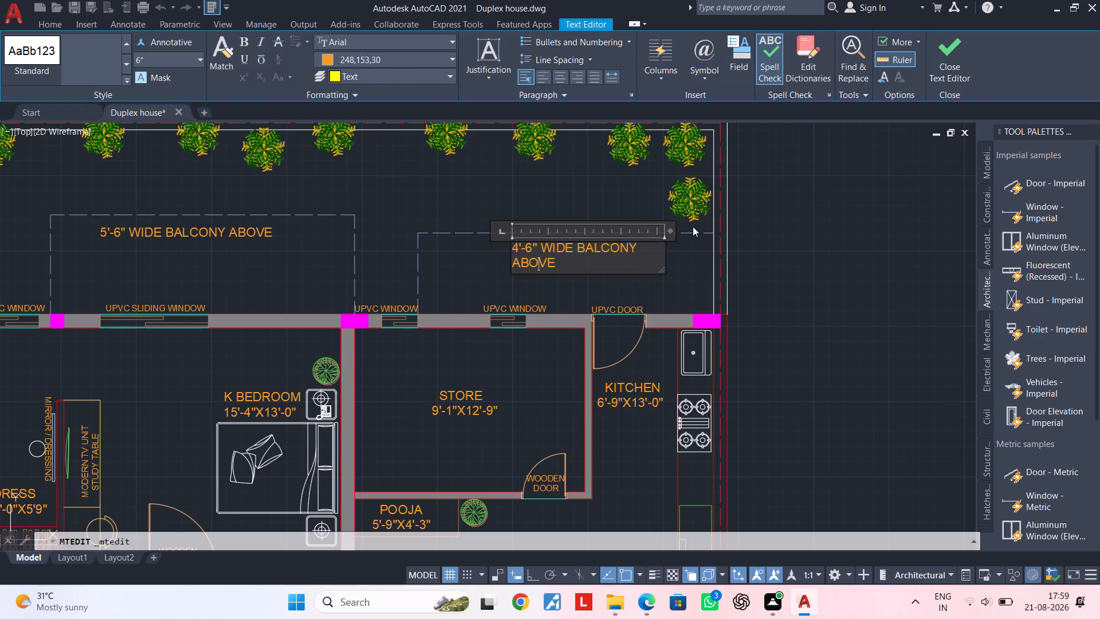
left_click(701, 225)
key("Escape")
double_click(621, 248)
left_click_drag(669, 232, 690, 229)
left_click_drag(691, 229, 696, 228)
left_click(698, 228)
left_click(665, 268)
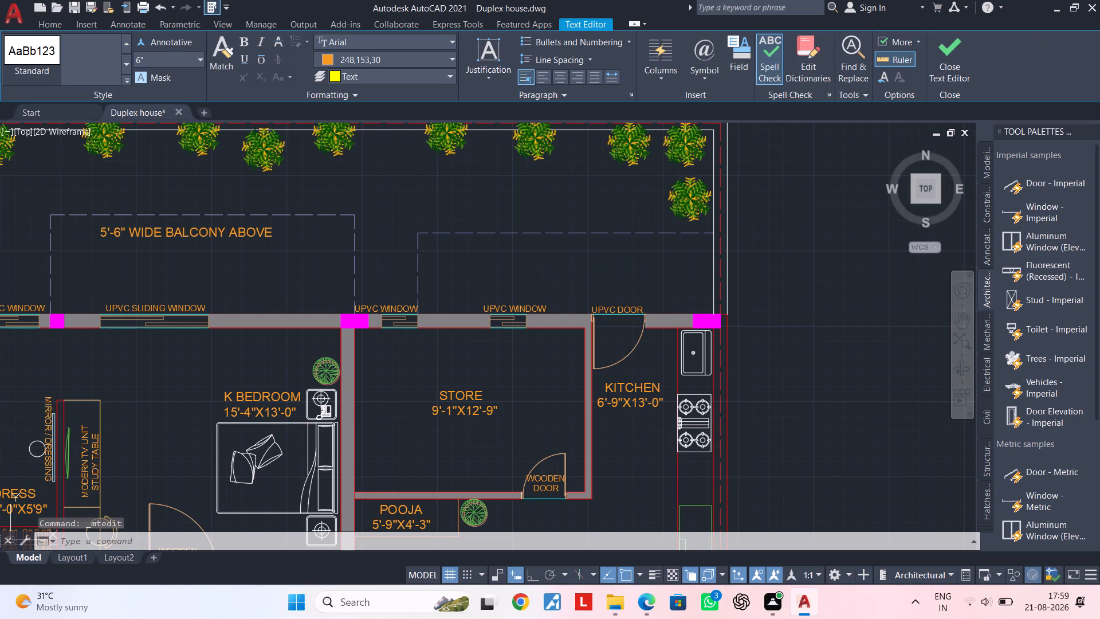
key("Escape")
key("Escape")
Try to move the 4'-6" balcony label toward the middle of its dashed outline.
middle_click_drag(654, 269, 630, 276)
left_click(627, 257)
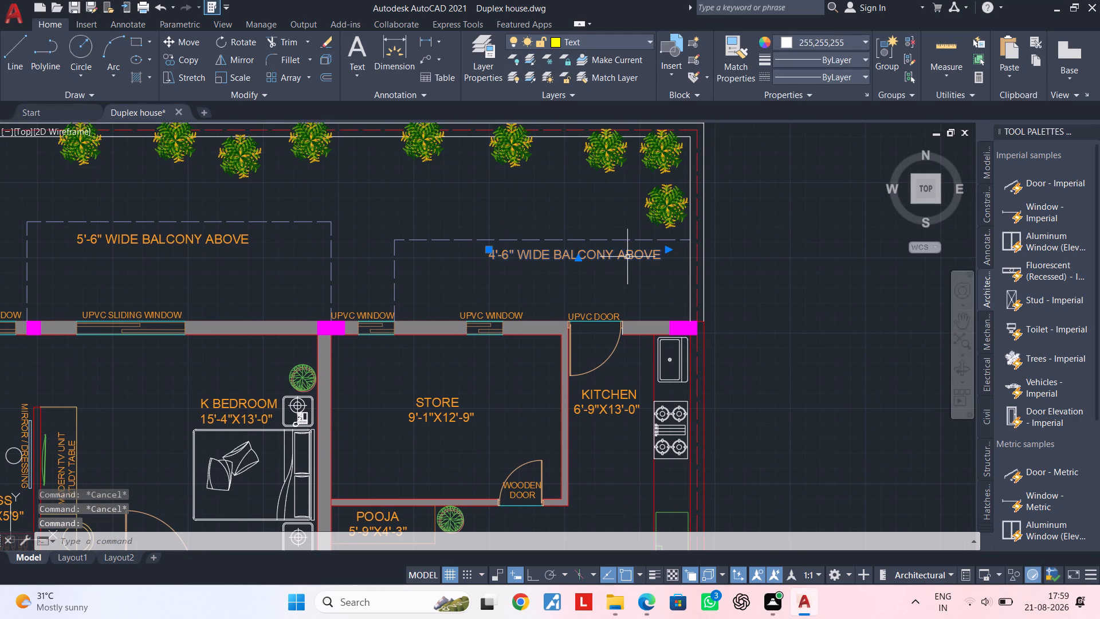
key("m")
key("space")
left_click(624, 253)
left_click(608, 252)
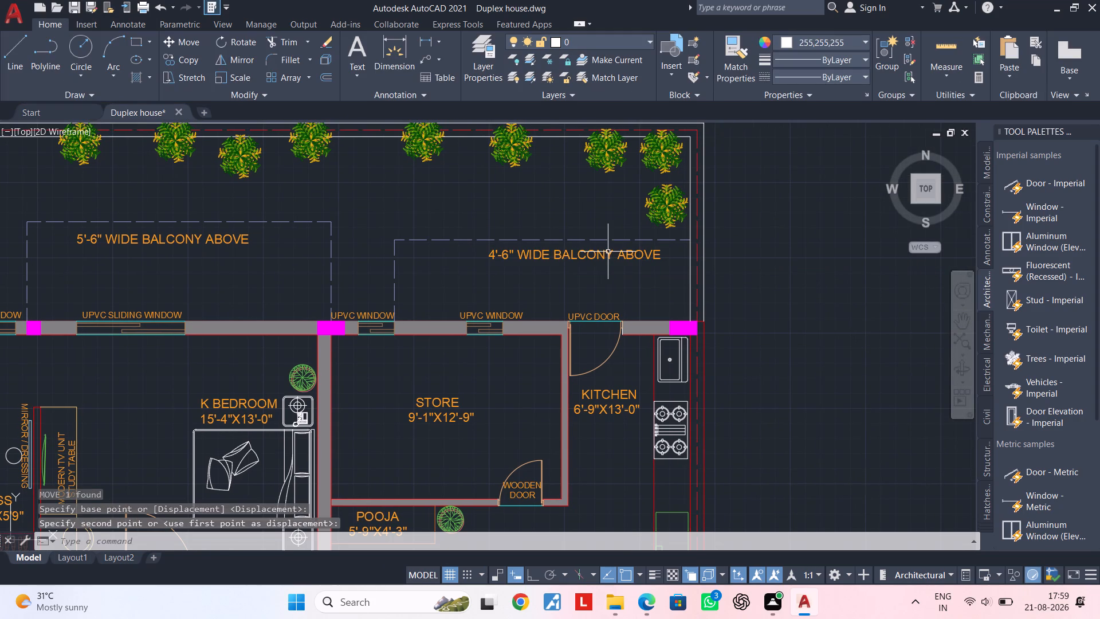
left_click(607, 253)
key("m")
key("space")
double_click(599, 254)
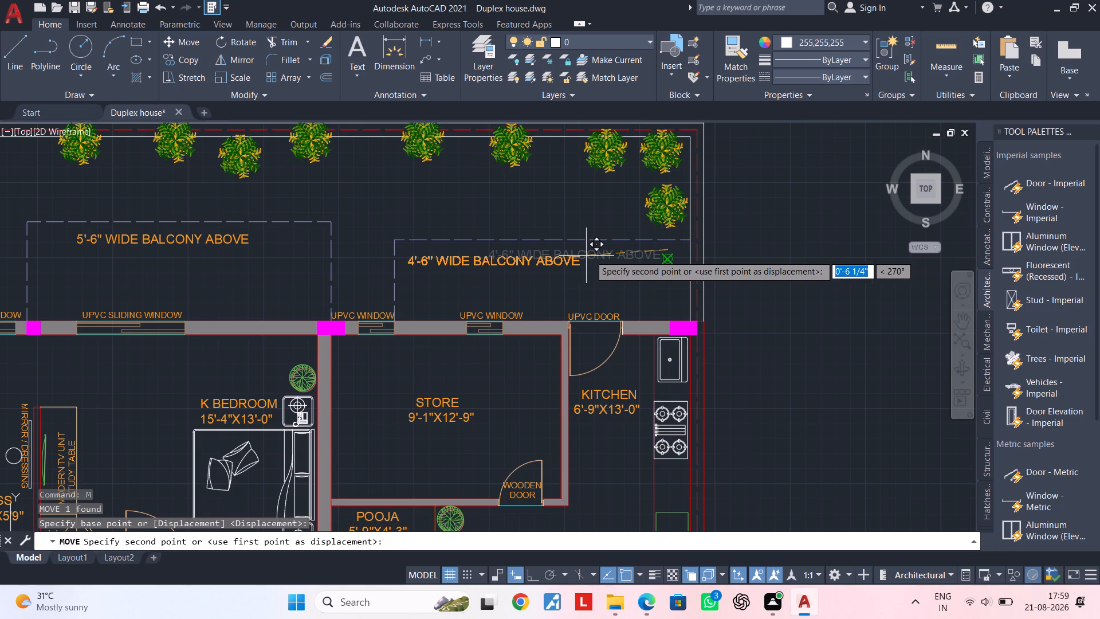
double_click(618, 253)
Move the 4'-6" WIDE BALCONY ABOVE label sideways toward the STORE side, centring it within its dashed outline.
left_click(608, 253)
type("M")
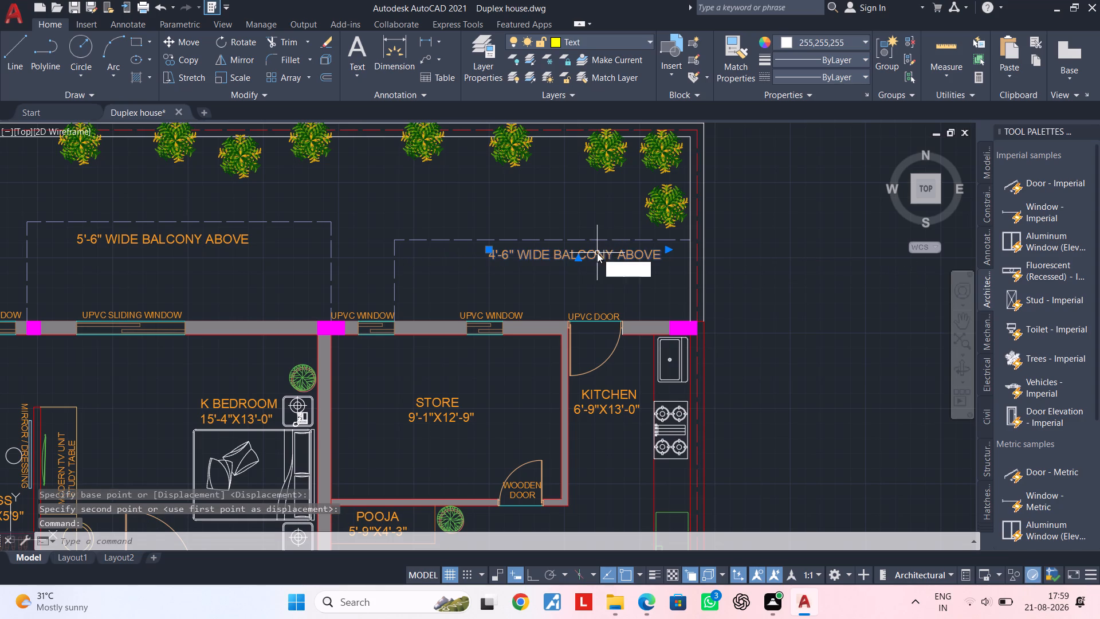
key("space")
double_click(565, 259)
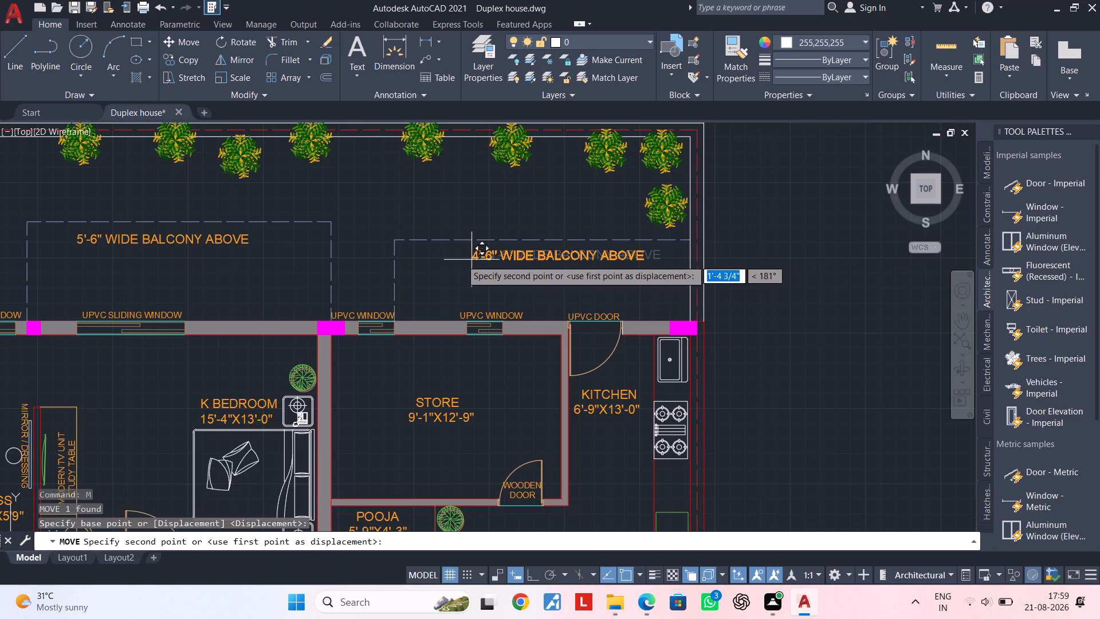
double_click(458, 260)
scroll(484, 263, "down", 1)
middle_click_drag(485, 264, 602, 322)
key("Escape")
scroll(509, 299, "up", 1)
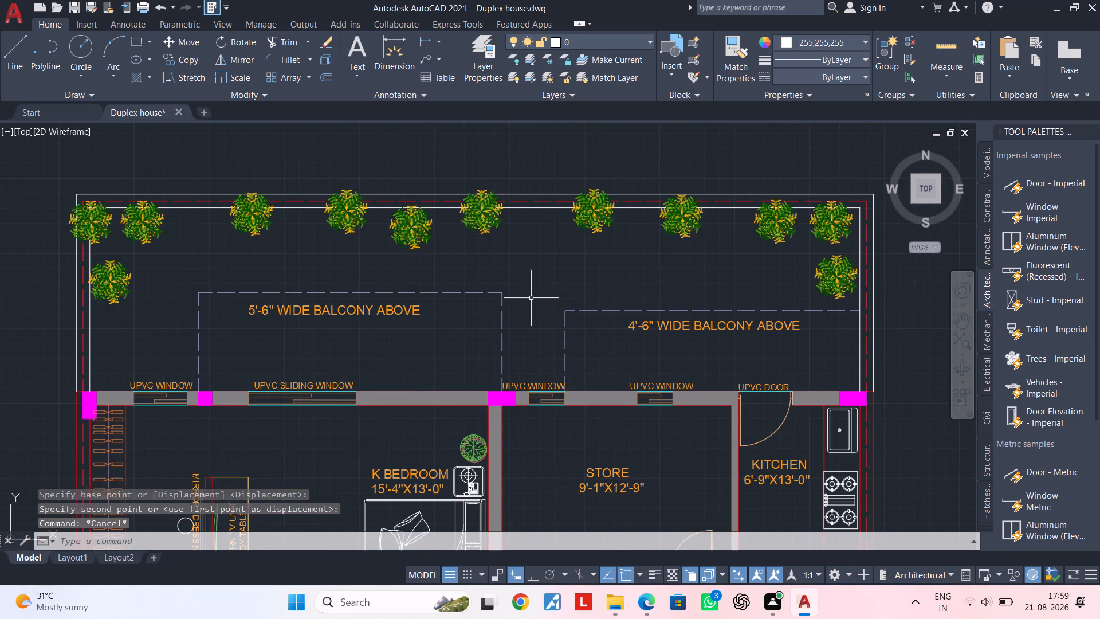
middle_click_drag(532, 298, 524, 309)
key("Escape")
key("Escape")
key("Escape")
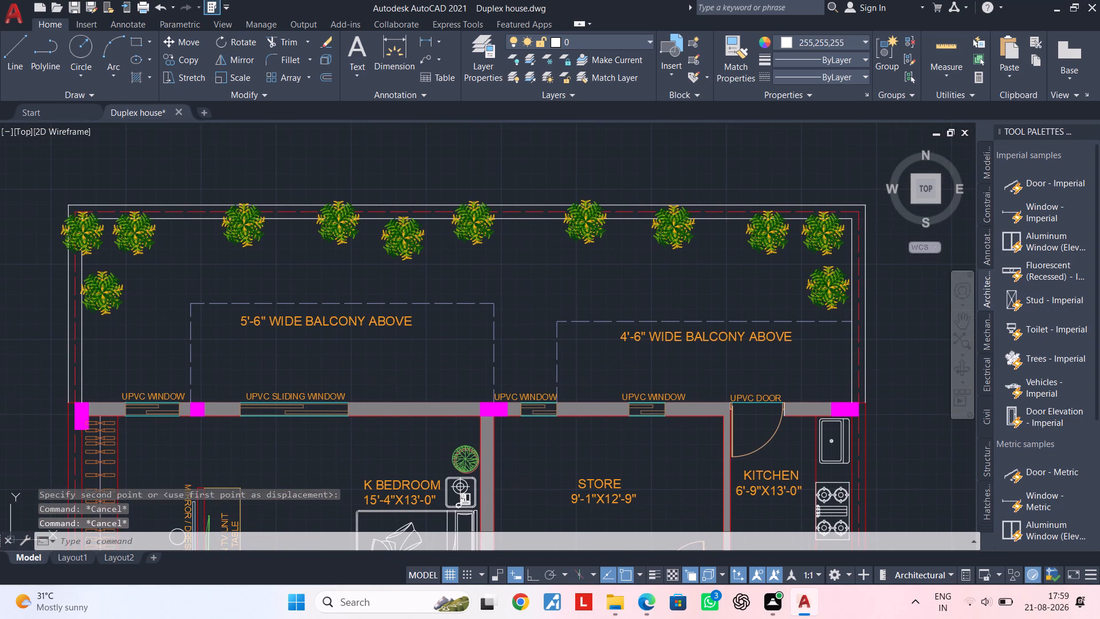
key("Escape")
key("Escape")
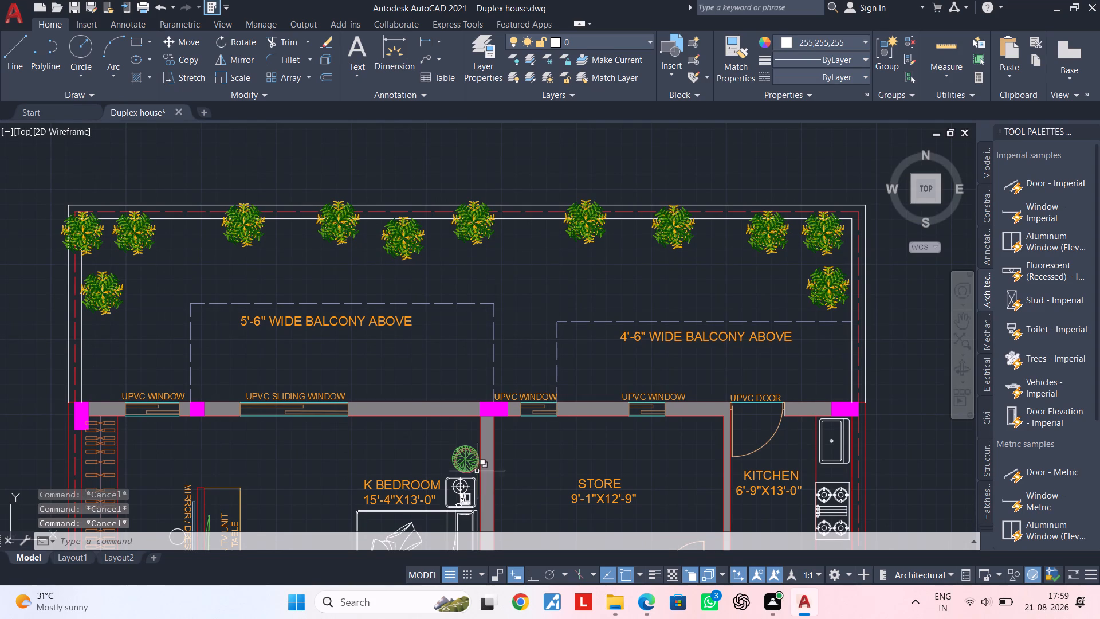
Copy the STORE room label into the open area behind the house, above the gap between the two balcony outlines.
middle_click_drag(568, 456, 598, 415)
left_click(623, 449)
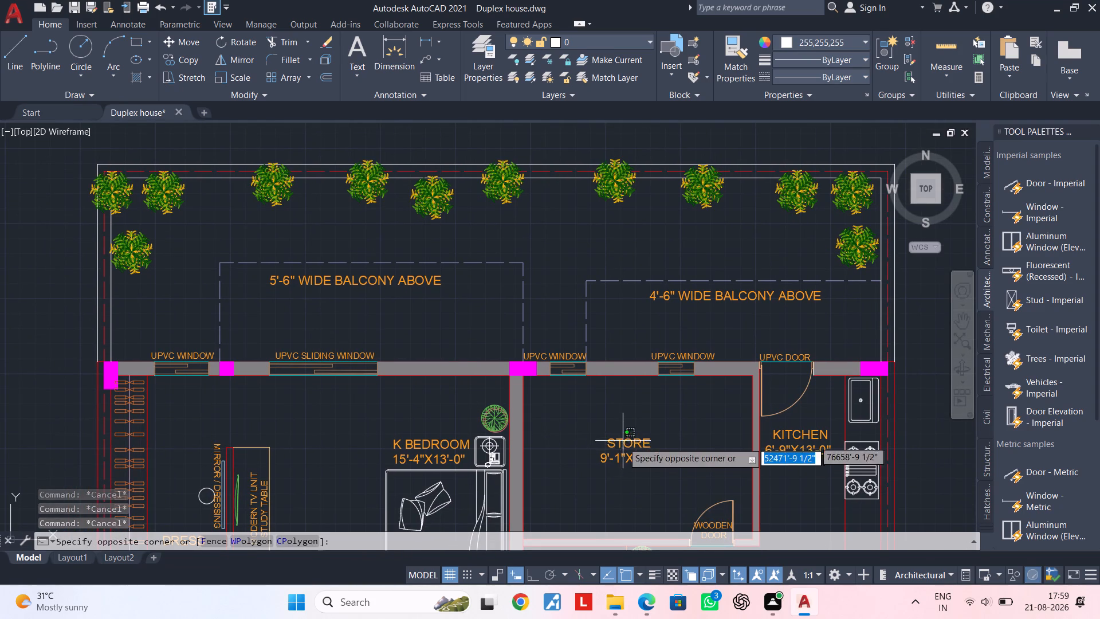
key("Escape")
left_click(620, 444)
key("c")
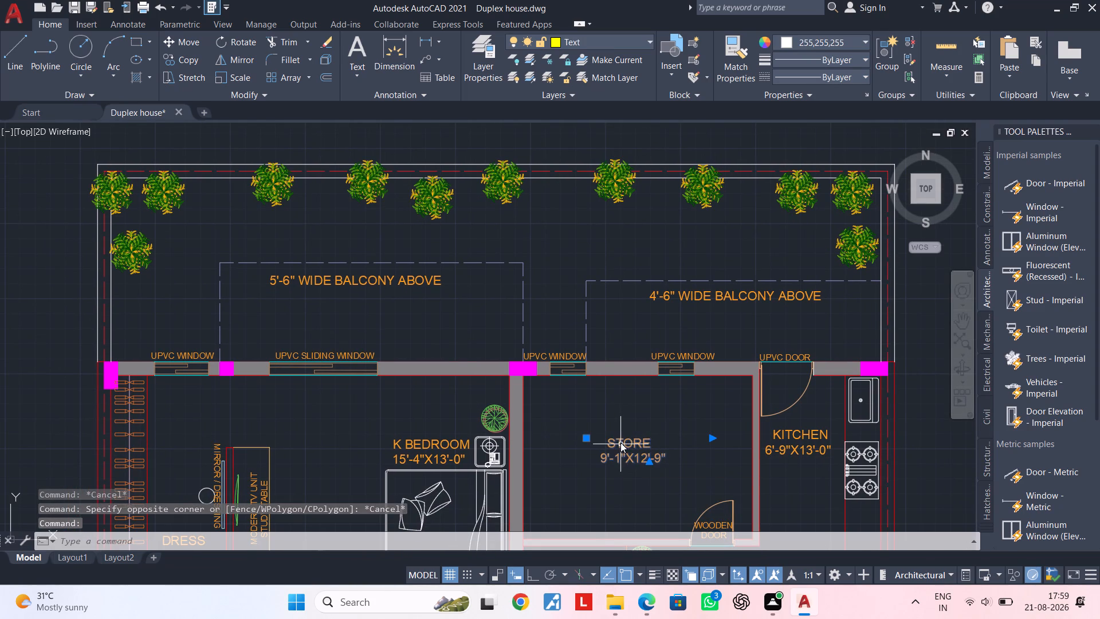
key("o")
key("space")
left_click(620, 437)
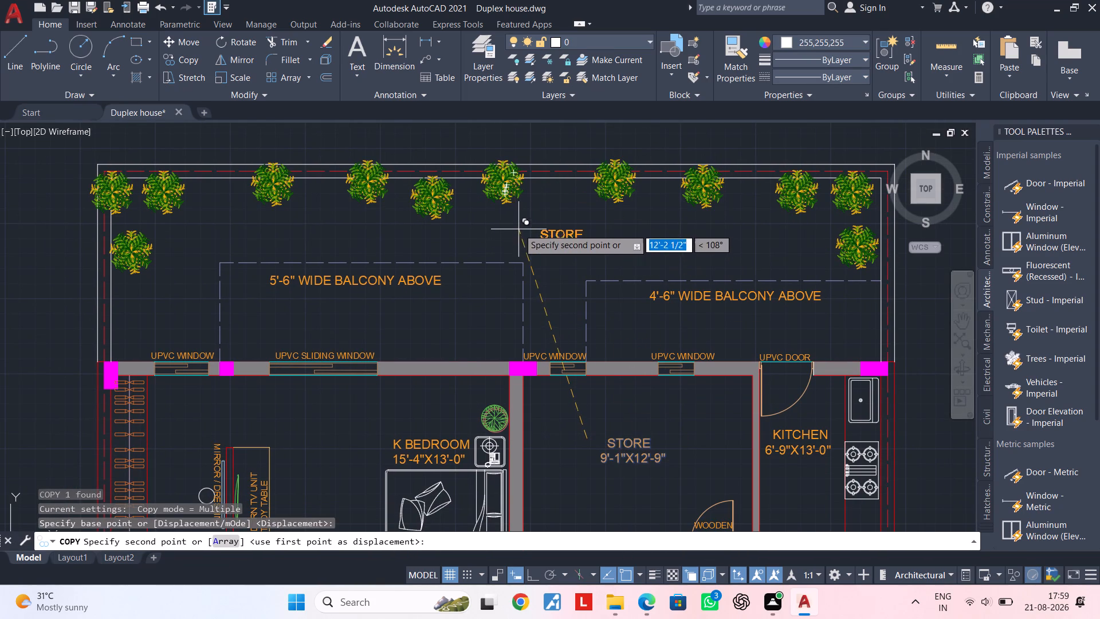
left_click(514, 217)
key("Escape")
key("Escape")
Replace the copied STORE label's text with REAR SIDE OPEN and AREA on two lines, widening its text frame.
double_click(577, 236)
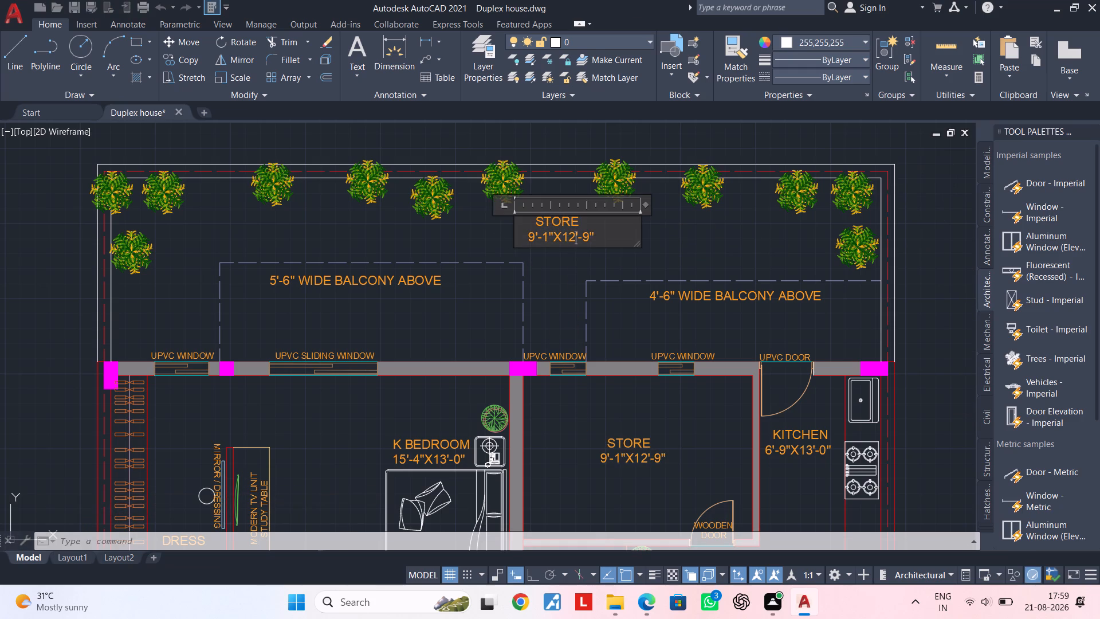
double_click(600, 235)
key("BackSpace")
key("BackSpace")
key("BackSpace")
key("BackSpace")
key("BackSpace")
key("BackSpace")
key("BackSpace")
key("BackSpace")
key("BackSpace")
key("BackSpace")
key("BackSpace")
key("BackSpace")
key("BackSpace")
key("BackSpace")
key("BackSpace")
key("BackSpace")
key("BackSpace")
key("BackSpace")
key("BackSpace")
key("BackSpace")
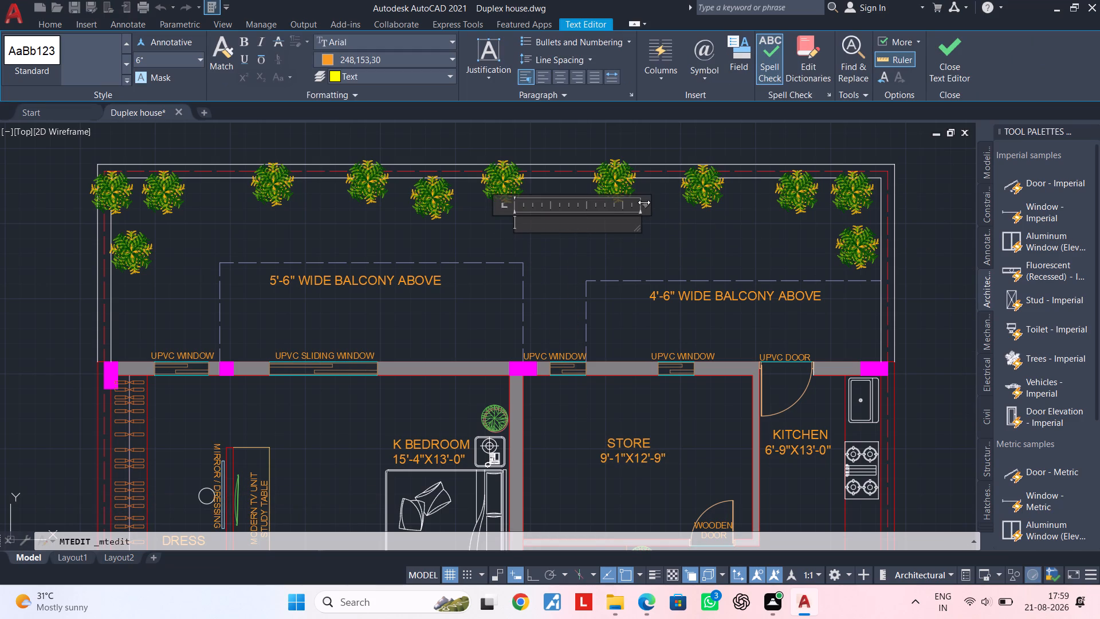
left_click_drag(644, 202, 710, 202)
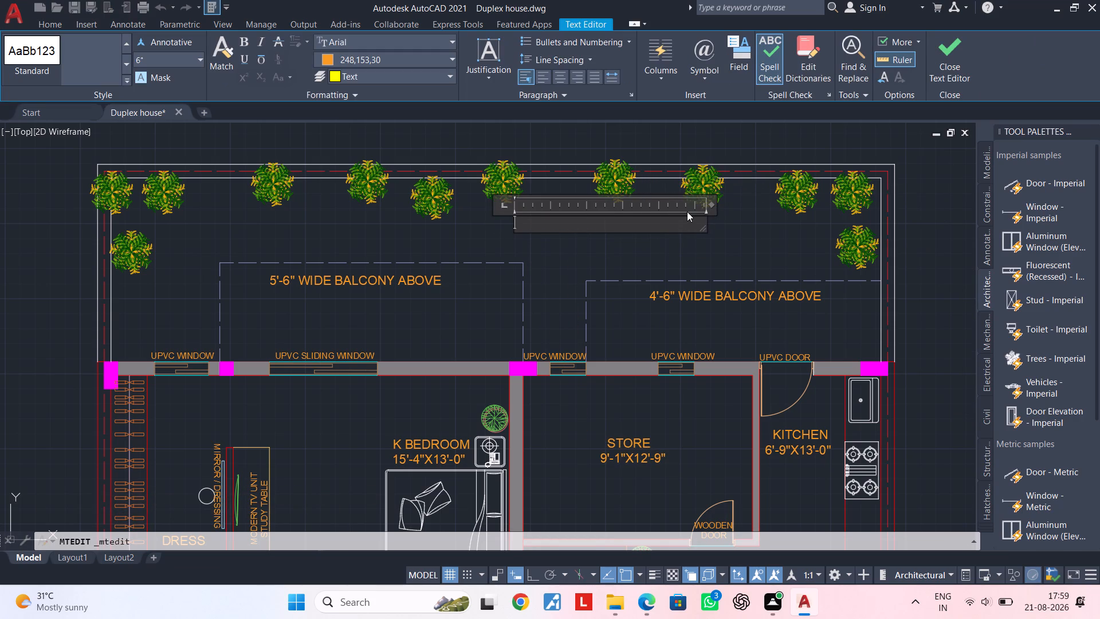
type("RE")
type("AR")
key("space")
type("SIDE")
key("space")
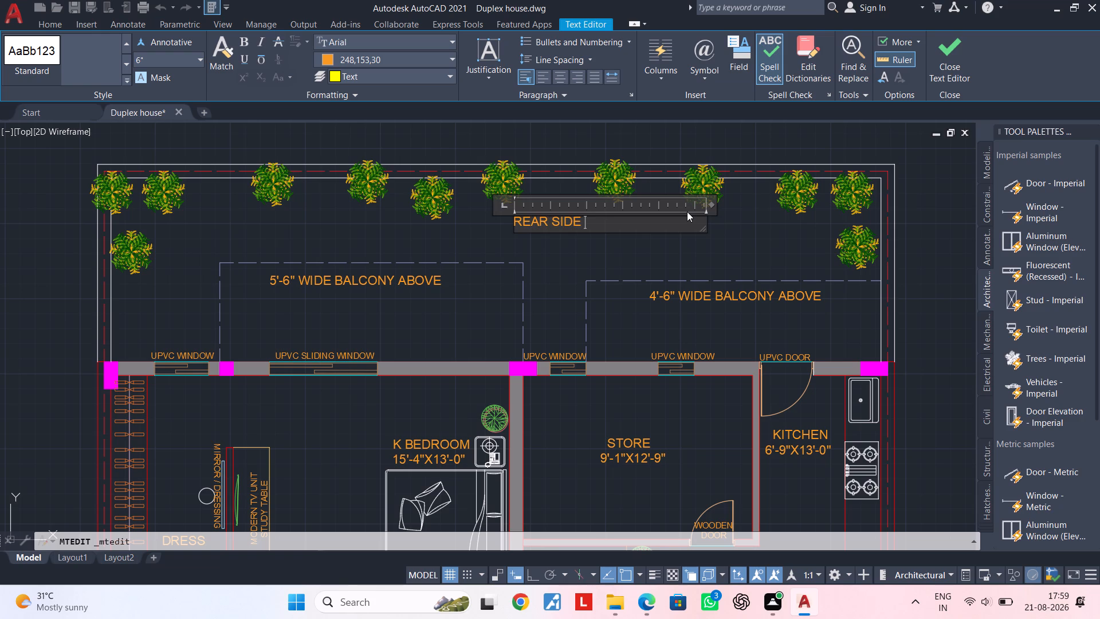
type("OPEN")
key("Return")
key("space")
key("space")
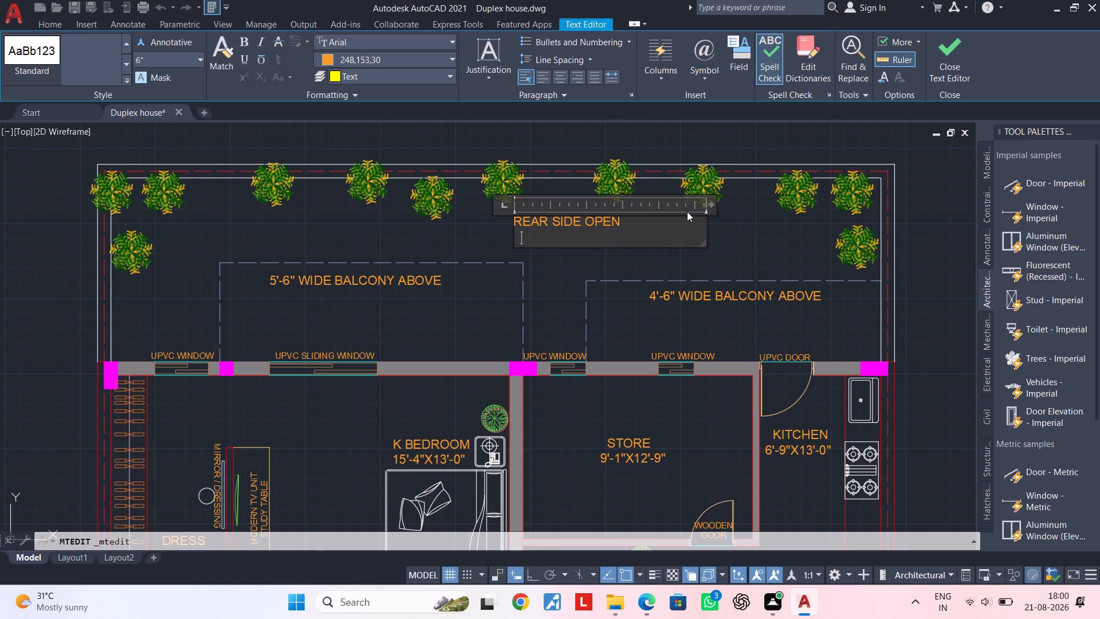
key("space")
key("space")
key("space")
key("space")
key("space")
type("AREA")
left_click(576, 275)
key("Escape")
key("Escape")
Copy the store's WOODEN DOOR label to the staircase landing, just below the magenta column beneath the kitchen.
scroll(574, 272, "down", 1)
middle_click_drag(575, 271, 647, 199)
key("Escape")
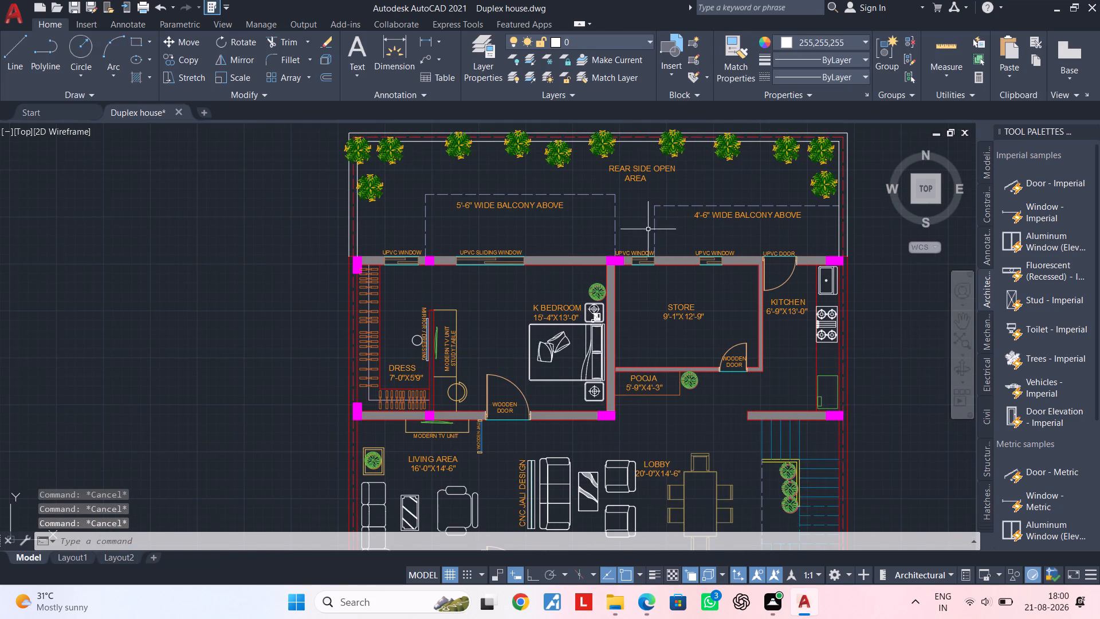
key("Escape")
middle_click_drag(648, 233, 653, 216)
key("Escape")
key("Escape")
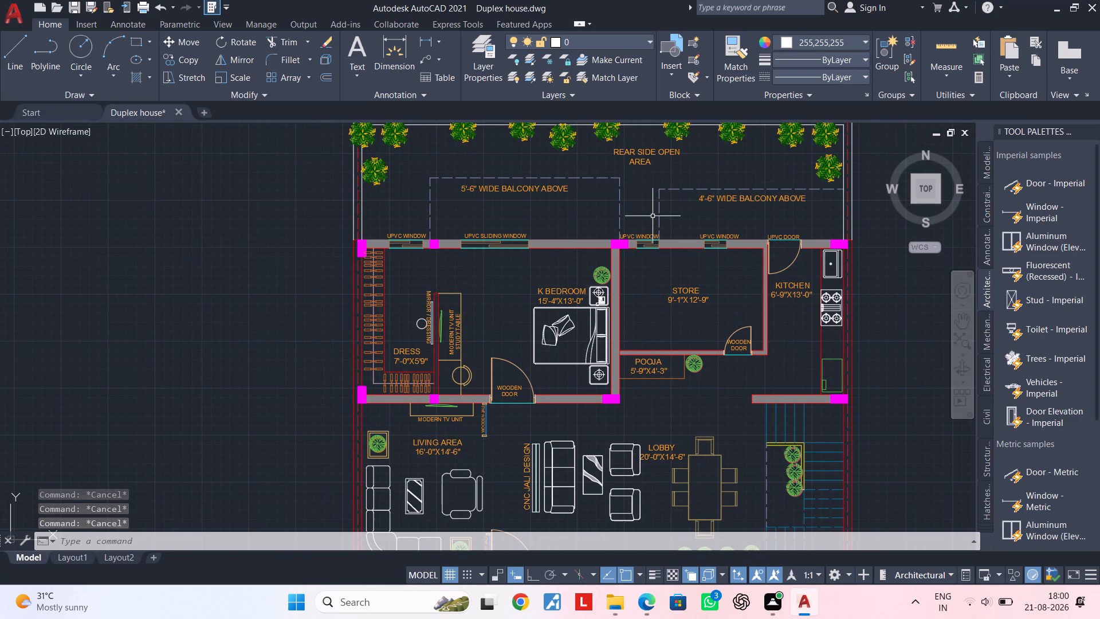
key("Escape")
key("Escape")
middle_click_drag(585, 322, 572, 198)
middle_click_drag(678, 236, 474, 348)
middle_click_drag(628, 327, 641, 254)
scroll(611, 347, "up", 3)
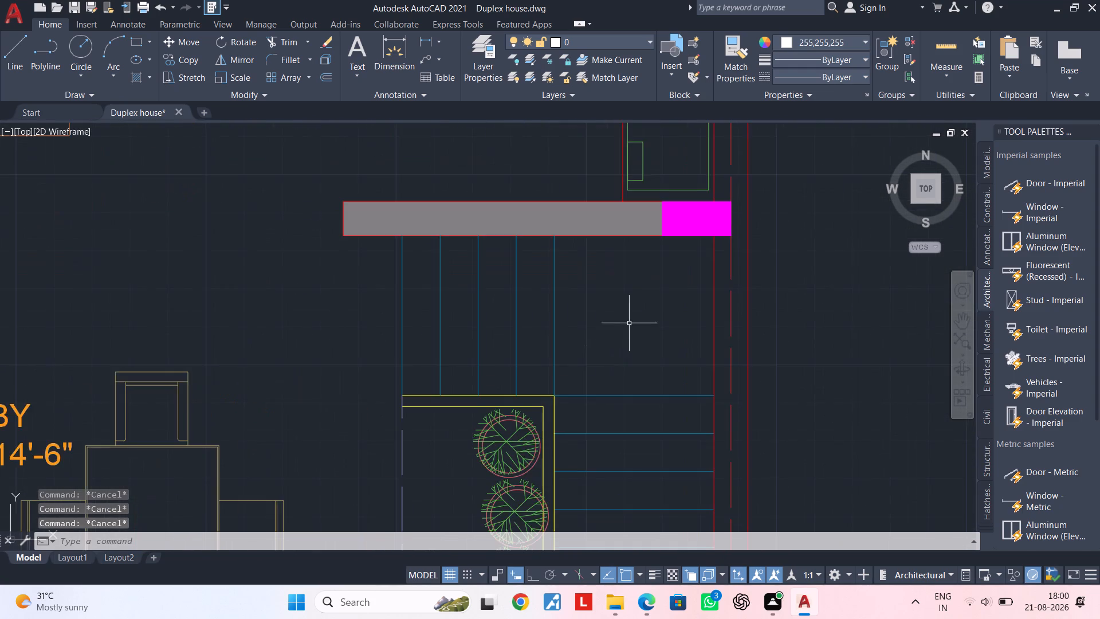
middle_click_drag(625, 320, 582, 342)
key("Escape")
key("Escape")
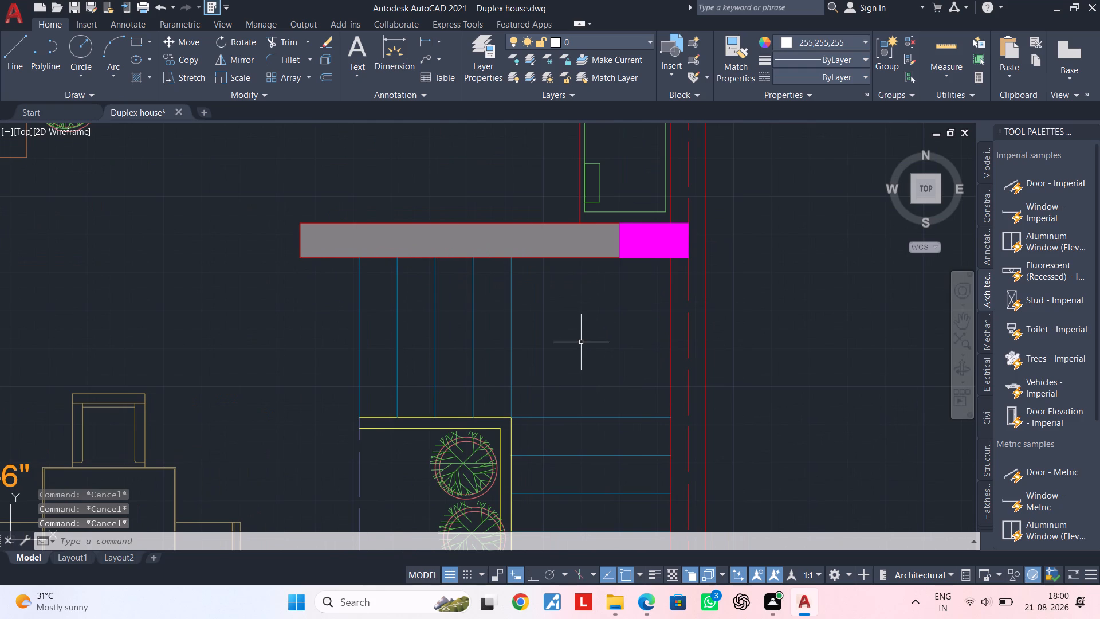
key("Escape")
key("Escape")
key("Escape")
scroll(556, 364, "down", 3)
middle_click_drag(557, 358, 548, 385)
scroll(496, 326, "up", 2)
left_click(461, 283)
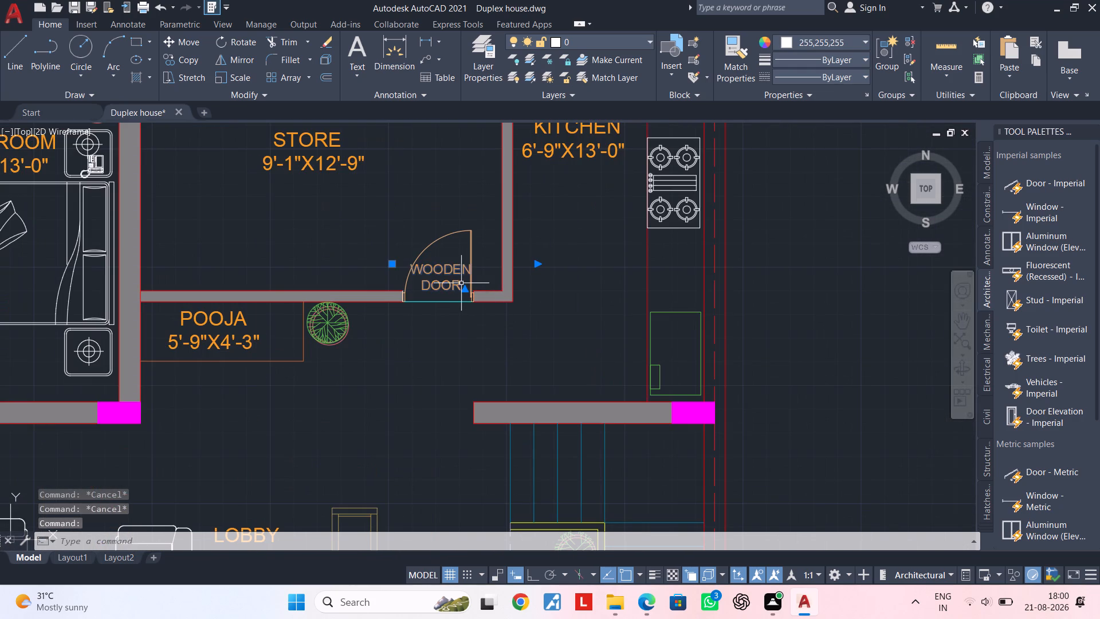
key("c")
key("o")
key("space")
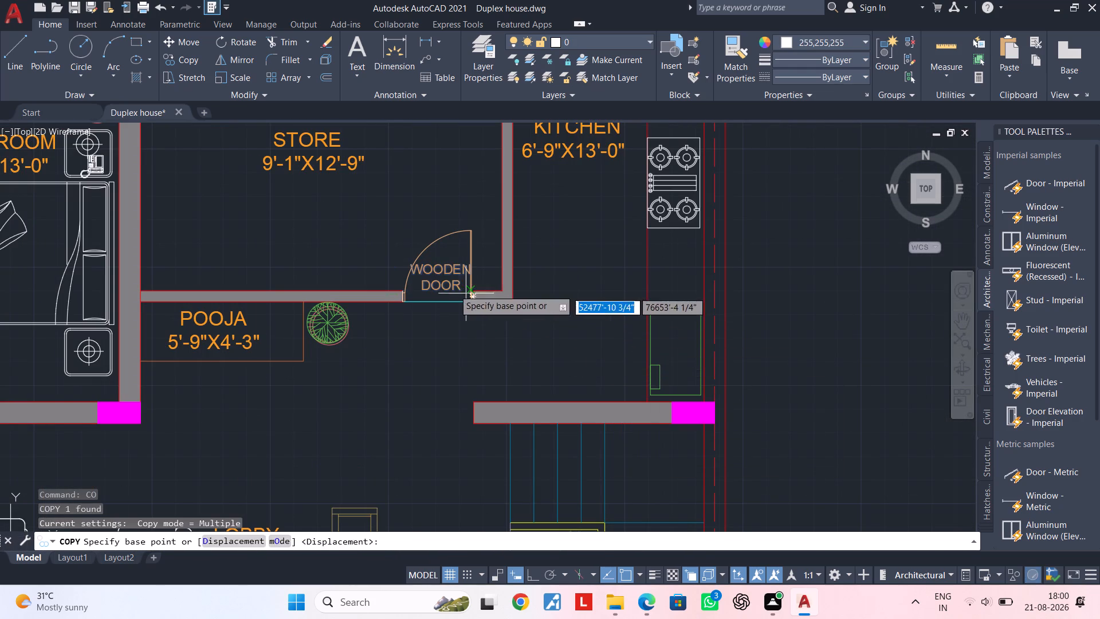
left_click_drag(429, 280, 453, 303)
middle_click_drag(604, 456, 498, 445)
scroll(536, 456, "up", 2)
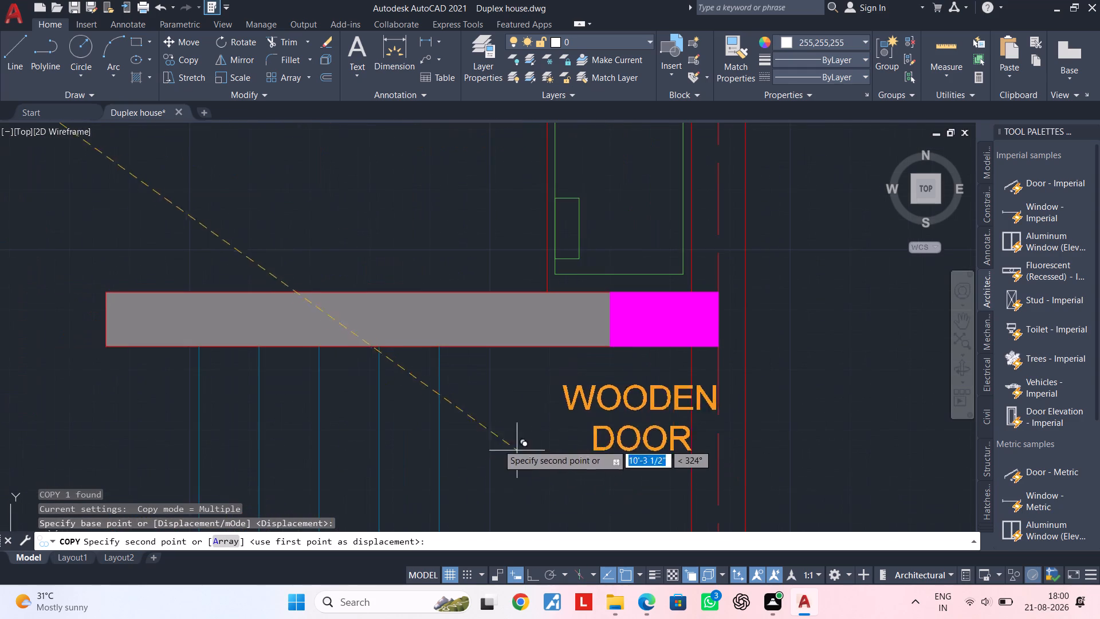
scroll(461, 429, "up", 1)
left_click(432, 425)
key("Escape")
key("Escape")
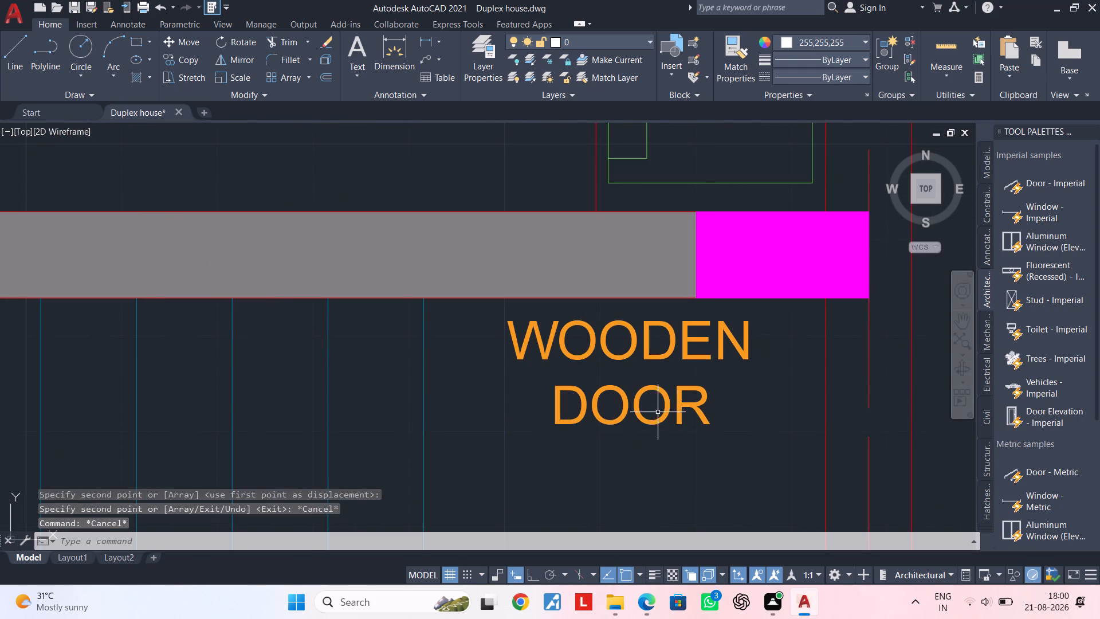
Open the copied WOODEN DOOR label on the staircase landing for editing and clear both lines of its text.
double_click(658, 412)
key("Escape")
double_click(696, 416)
left_click(719, 412)
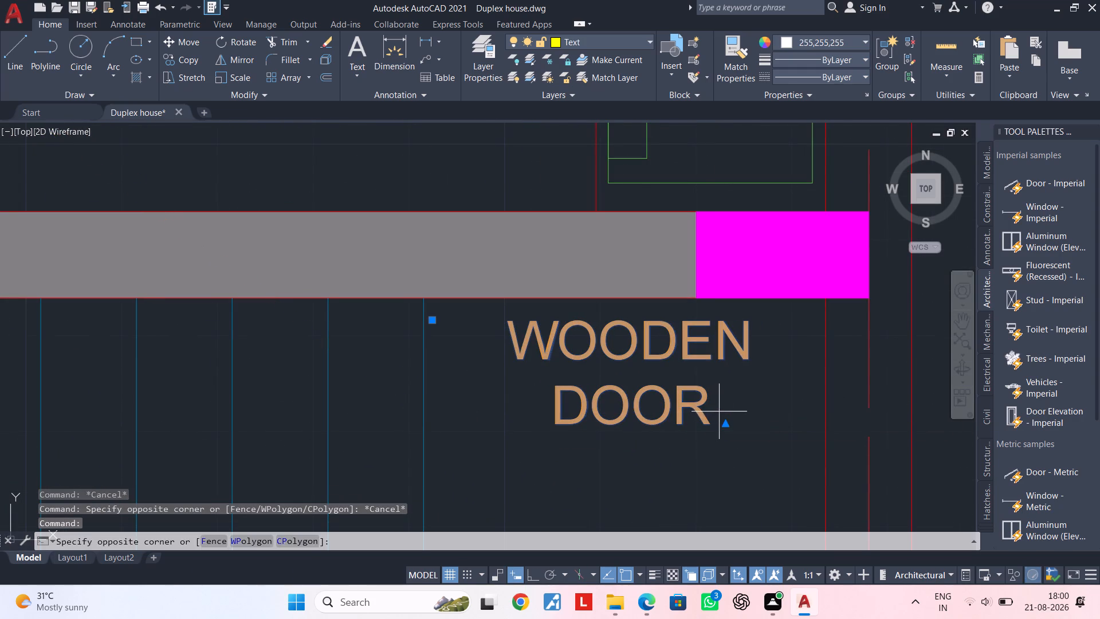
key("Escape")
key("Escape")
triple_click(701, 410)
left_click(700, 410)
double_click(719, 409)
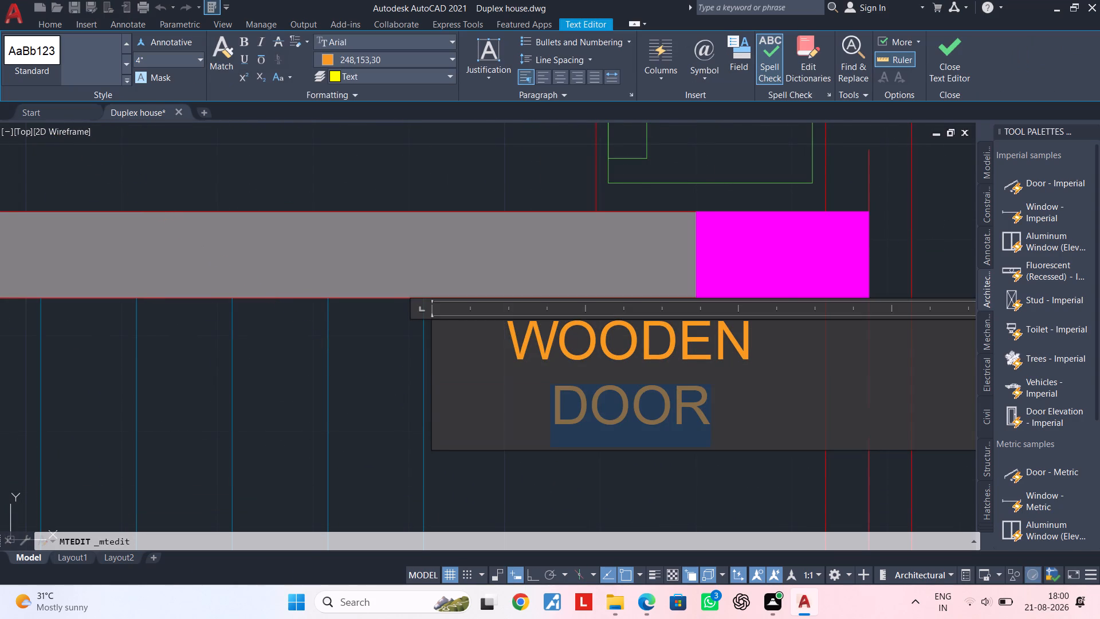
key("BackSpace")
key("BackSpace")
key("BackSpace")
key("BackSpace")
key("BackSpace")
key("BackSpace")
key("BackSpace")
key("BackSpace")
key("BackSpace")
key("BackSpace")
key("BackSpace")
key("BackSpace")
key("BackSpace")
key("BackSpace")
key("BackSpace")
key("BackSpace")
key("BackSpace")
key("BackSpace")
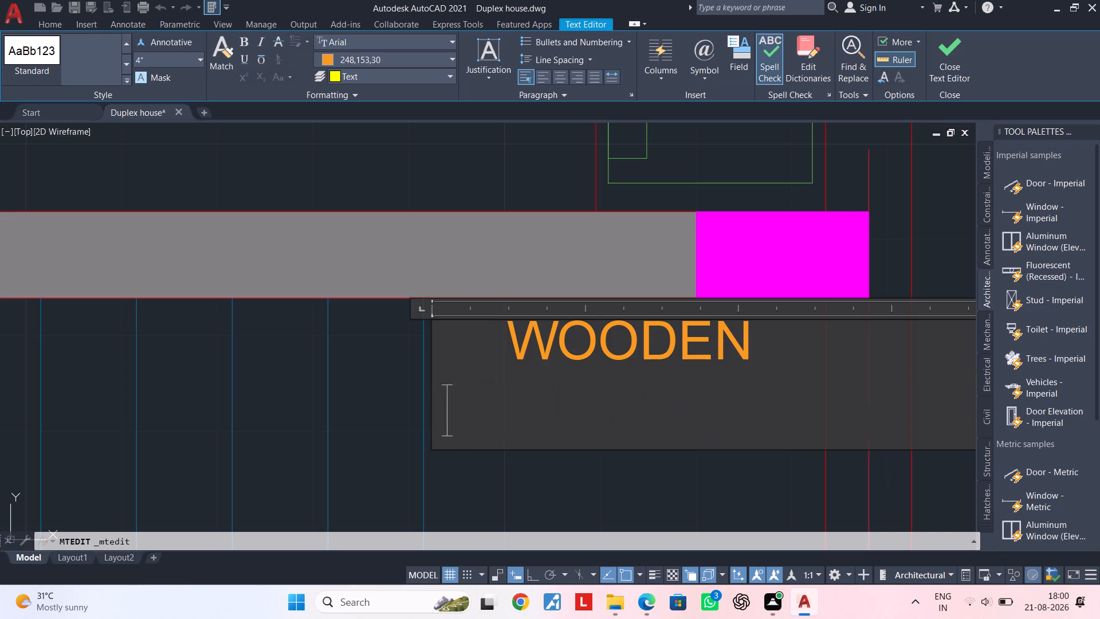
key("BackSpace")
key("BackSpace")
key("BackSpace")
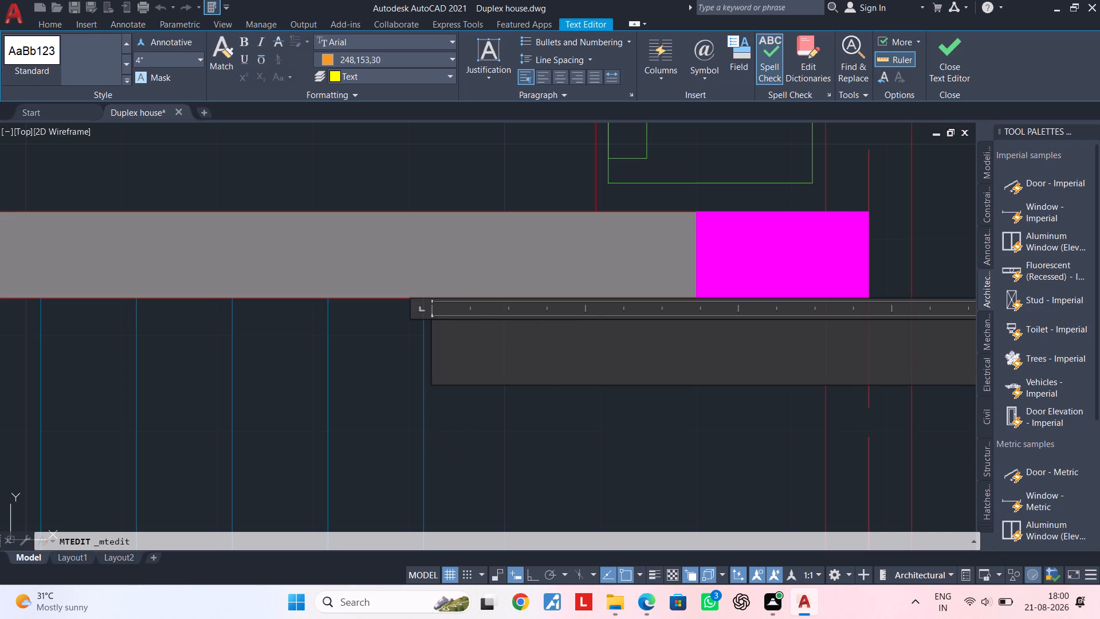
Enter HT - 11'6" as the note's first line and an indented T - 10" as its second line.
type("HT")
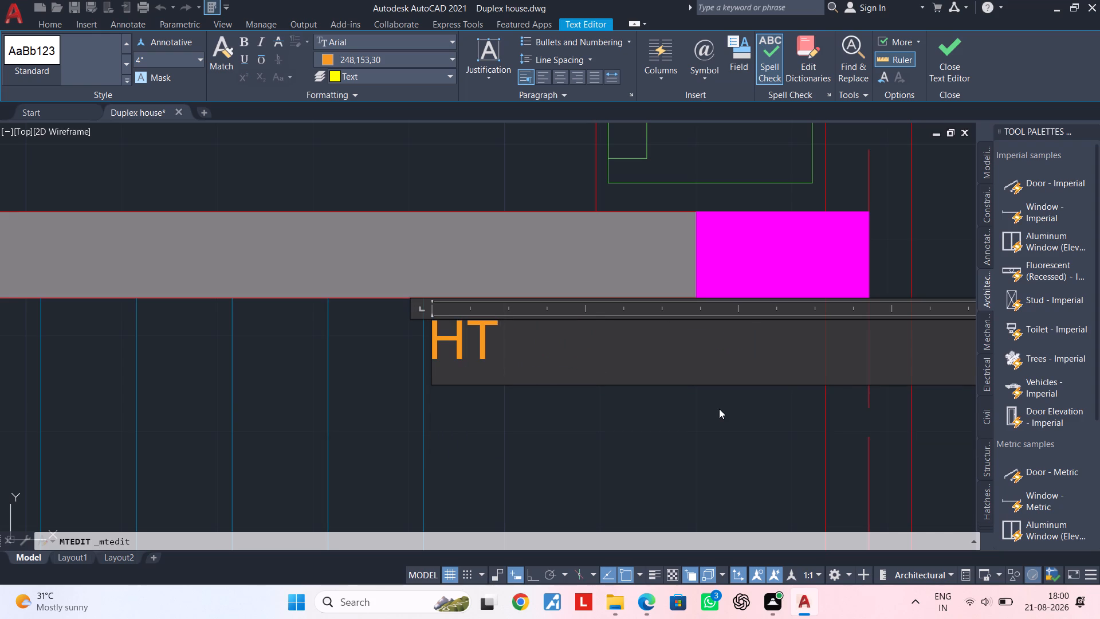
key("space")
type("-")
key("space")
type("11'6")
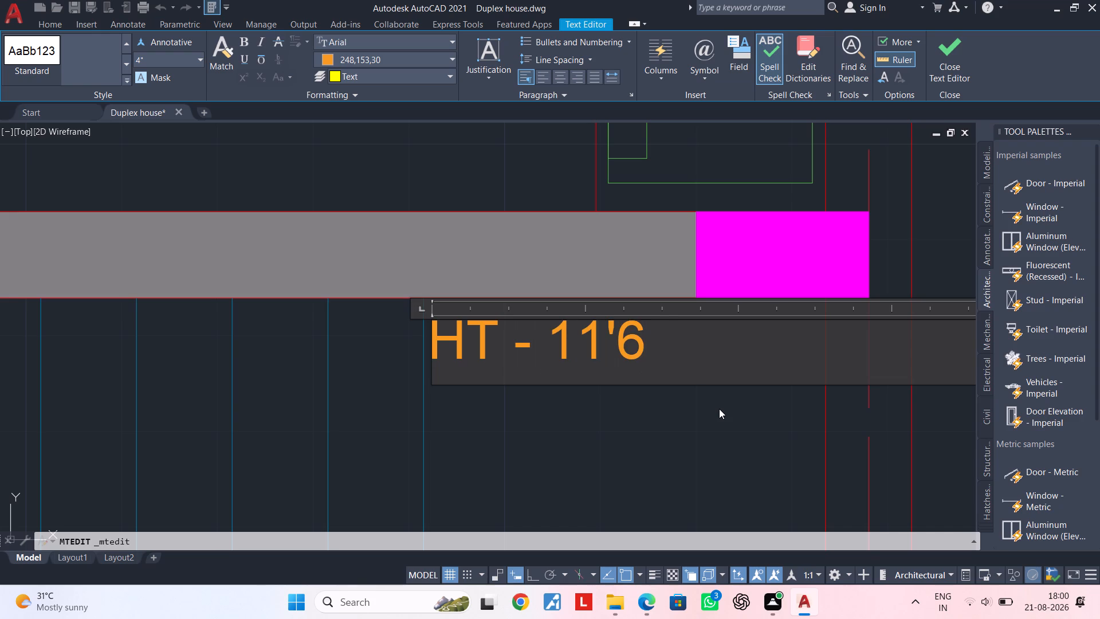
key("shift+quotedbl")
key("Return")
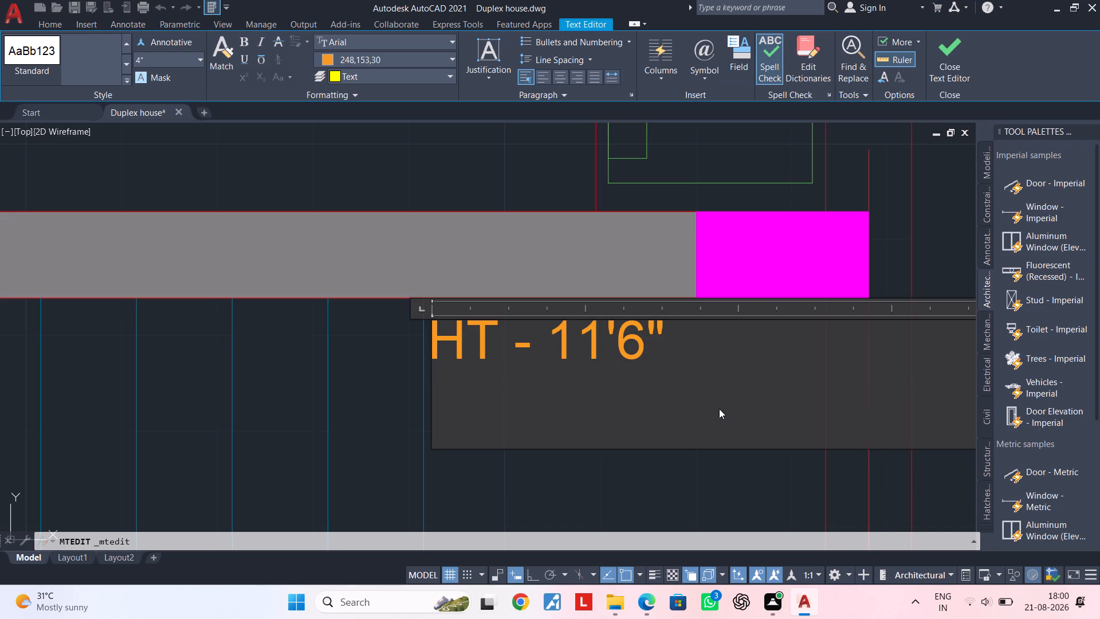
key("space")
key("space")
key("space")
key("space")
key("t")
key("space")
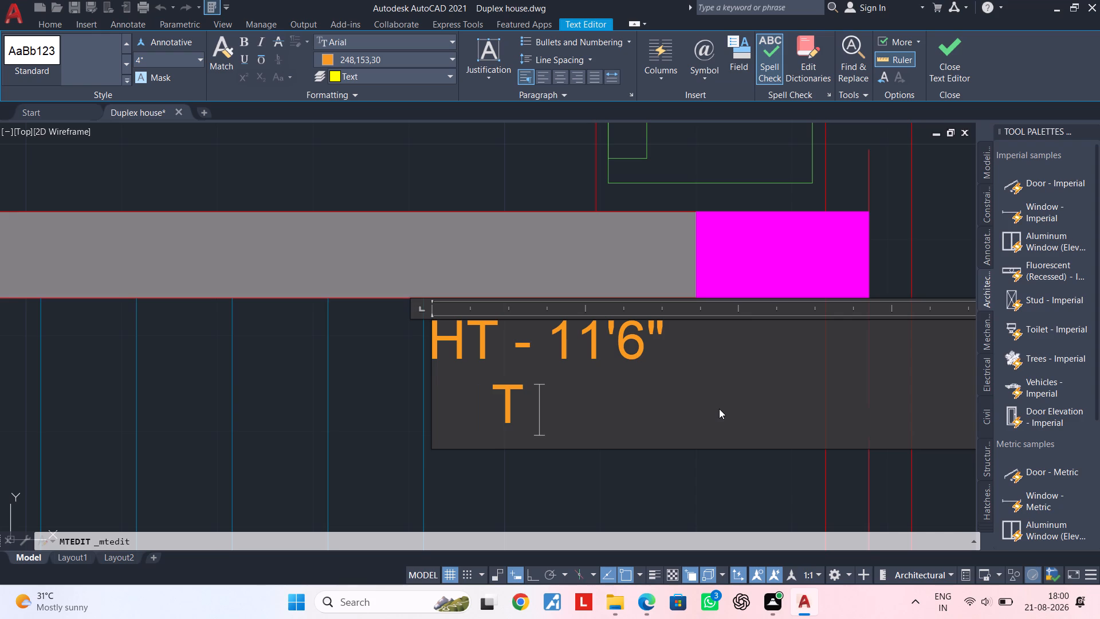
type("-")
key("space")
type("10\"")
key("Return")
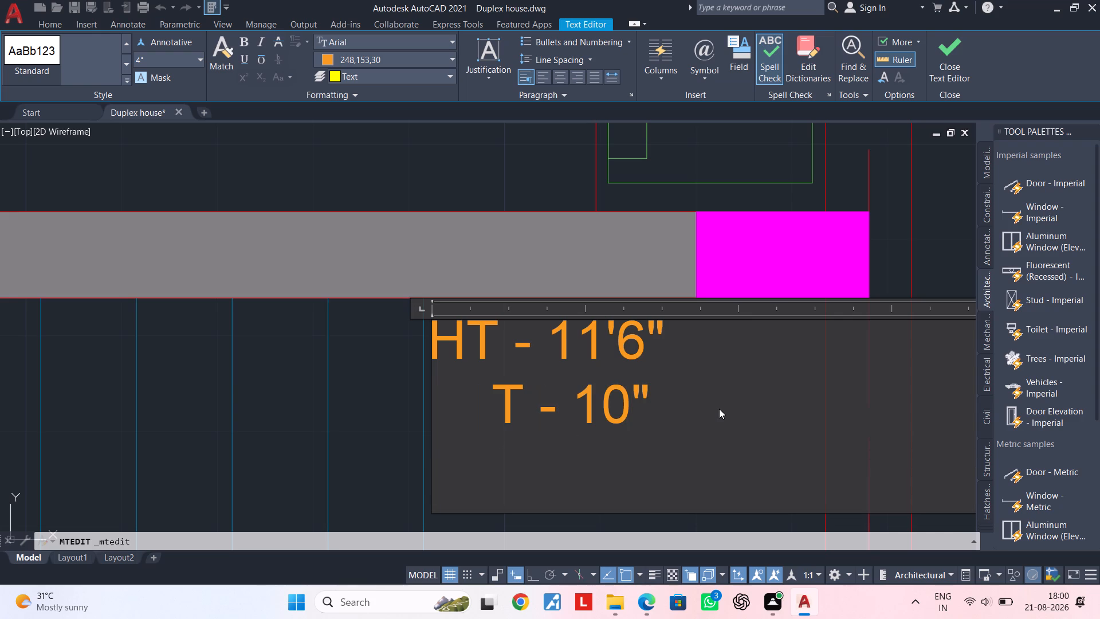
Add an indented R-6.9" line and a W- 3'6" line to the staircase note.
key("space")
key("space")
key("space")
key("space")
key("space")
key("r")
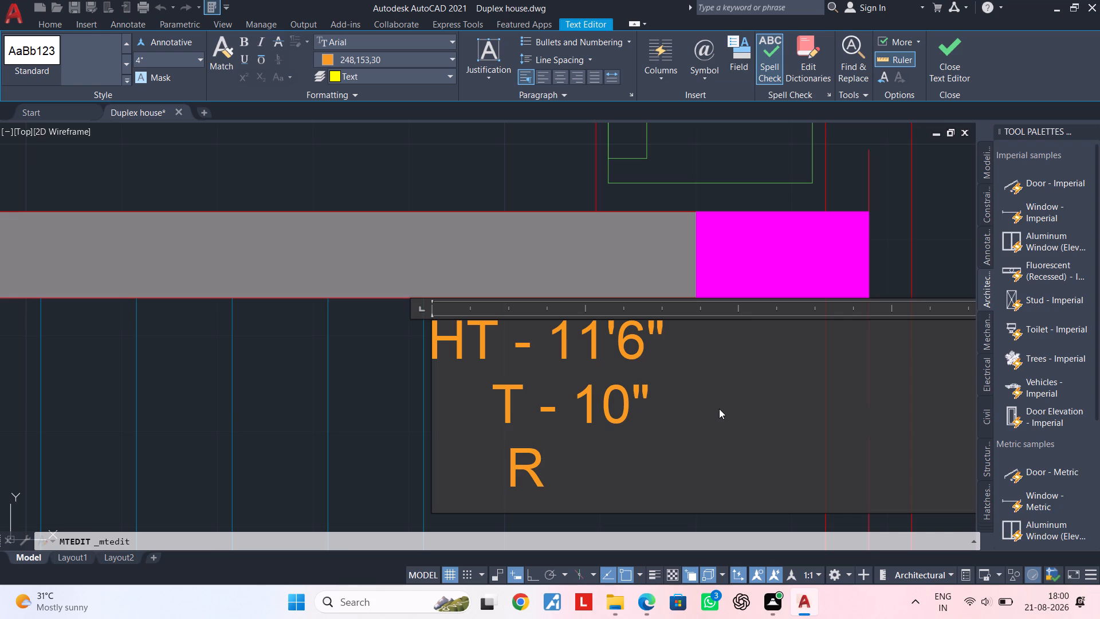
key("minus")
type("6.9\"")
key("Return")
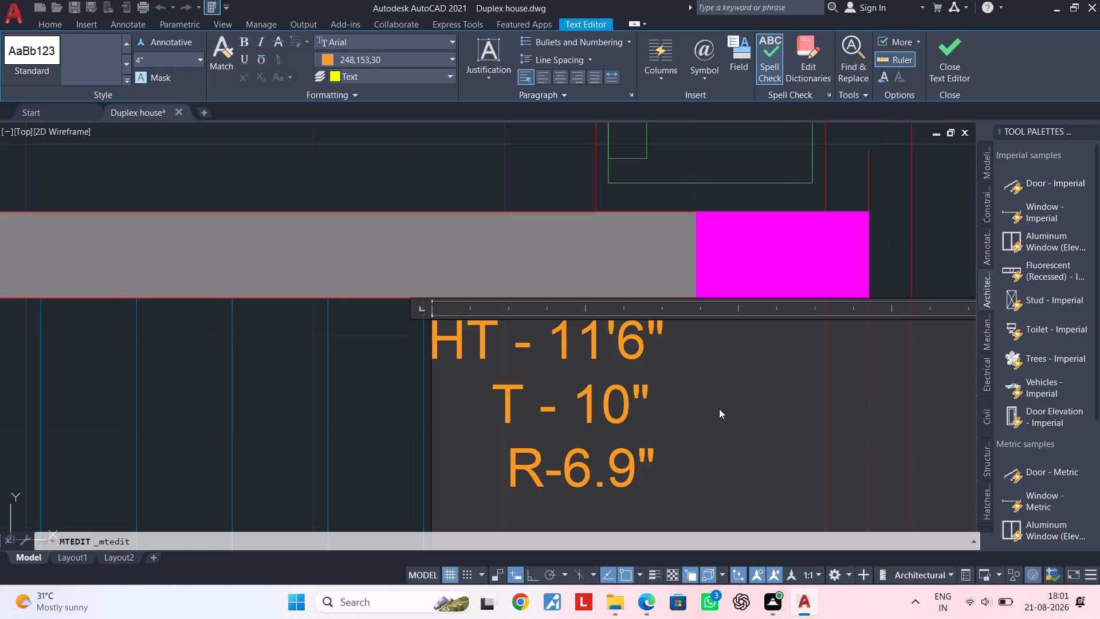
type("W-")
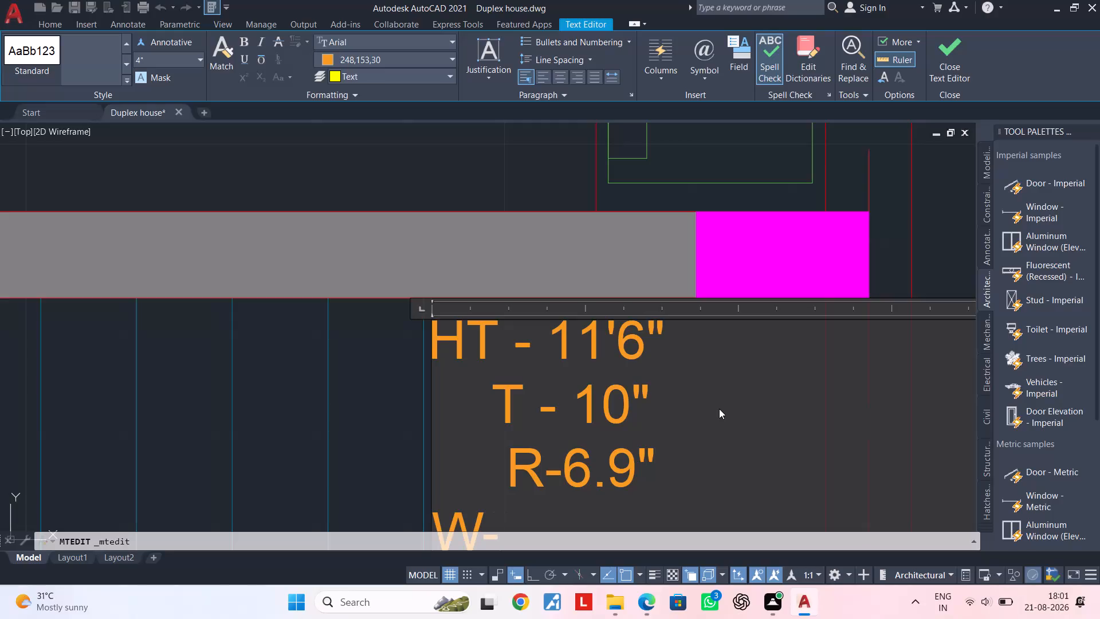
key("space")
type("3'")
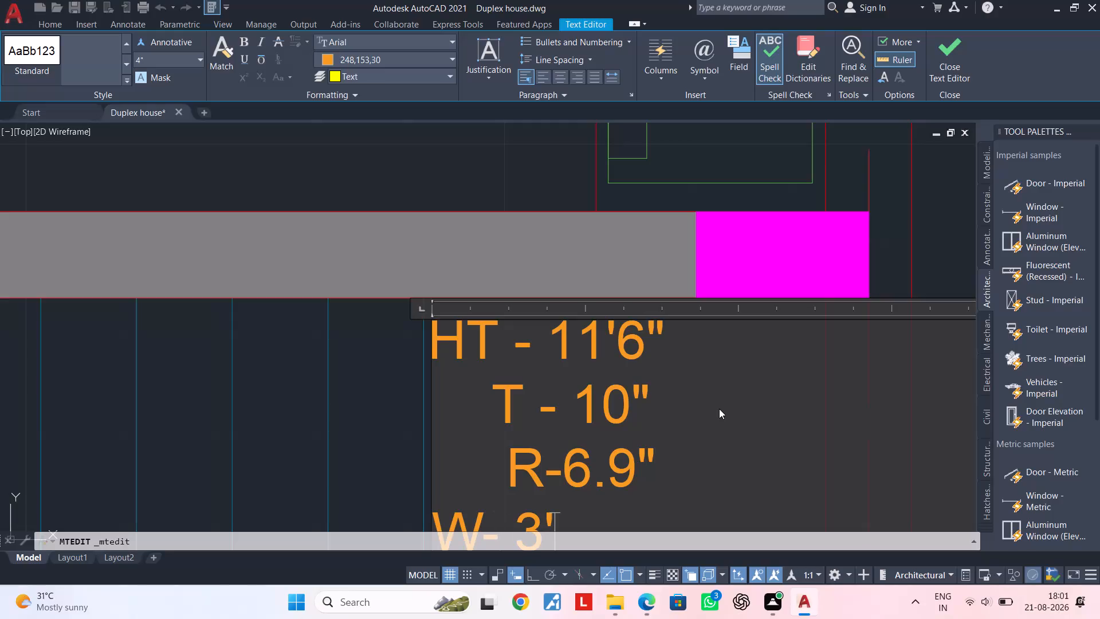
key("6")
key("shift+quotedbl")
key("Return")
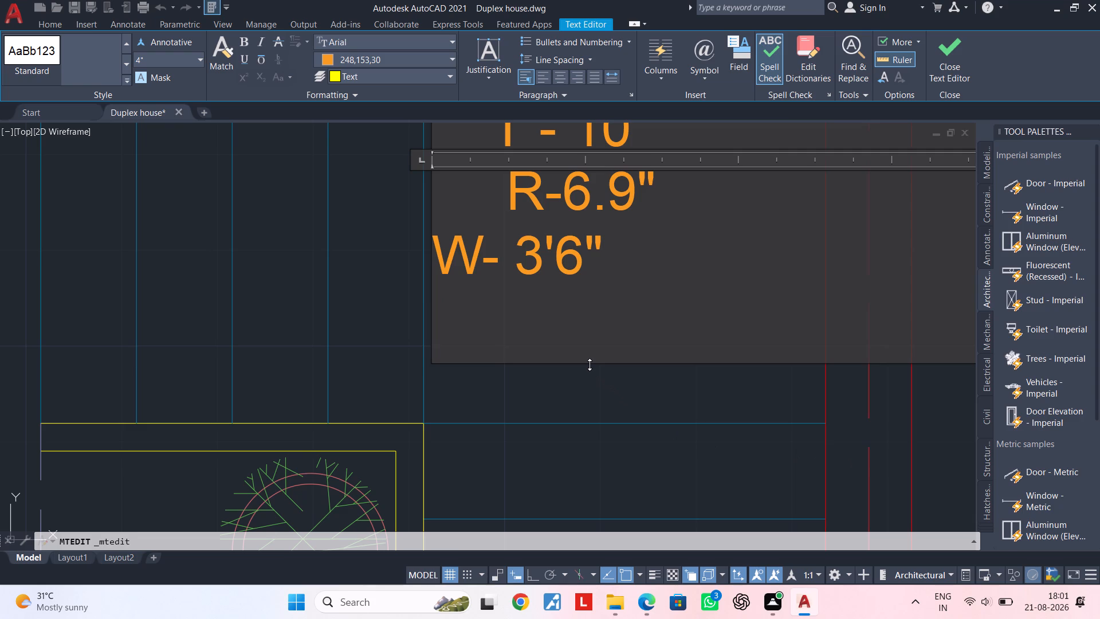
Add STEPS - 20 as the last line of the staircase note and finish editing the text.
type("STERP")
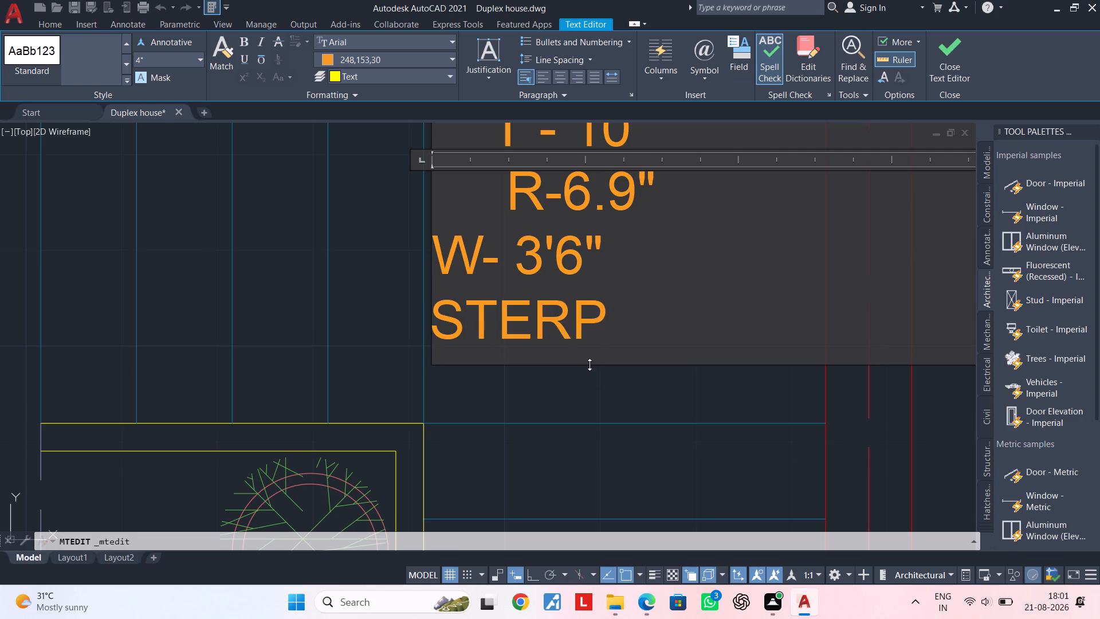
key("BackSpace")
key("BackSpace")
key("BackSpace")
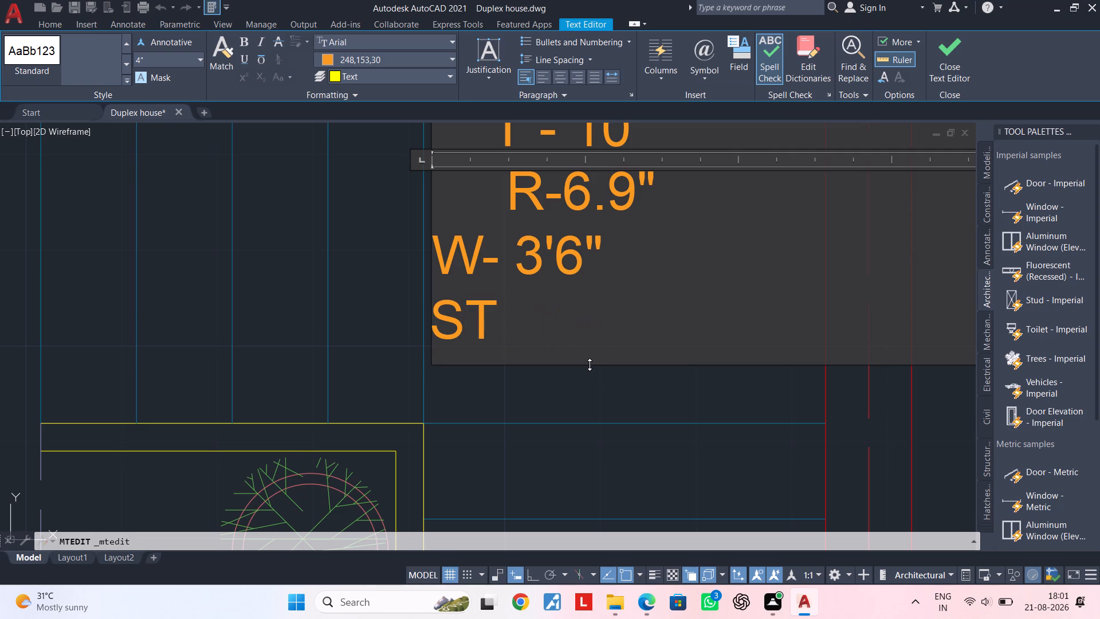
type("EPS")
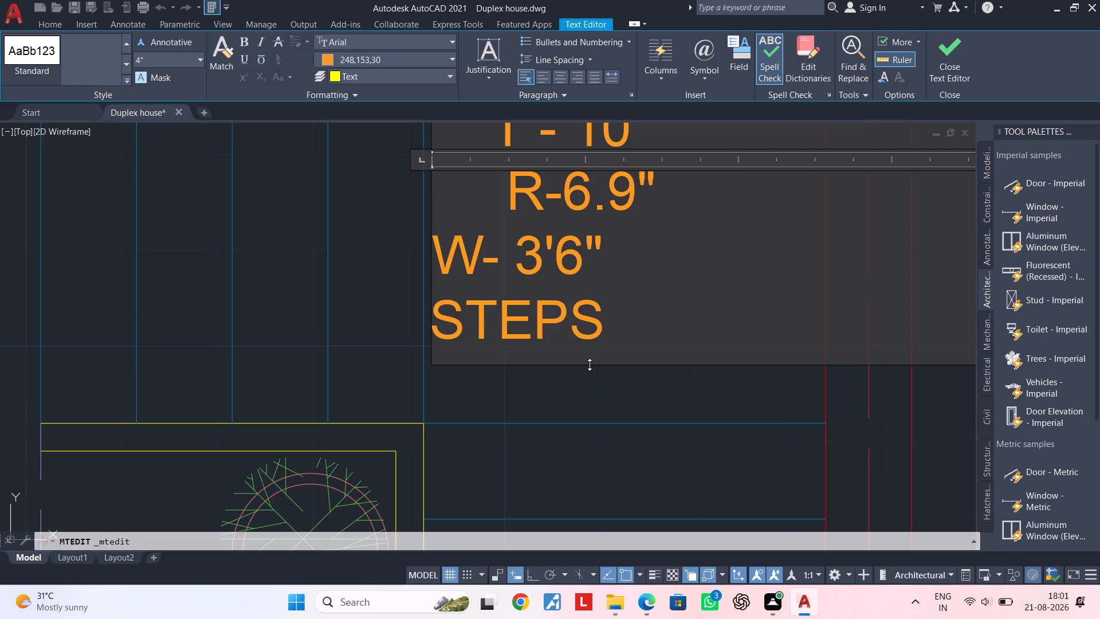
key("space")
type("-")
key("space")
type("20")
left_click(590, 390)
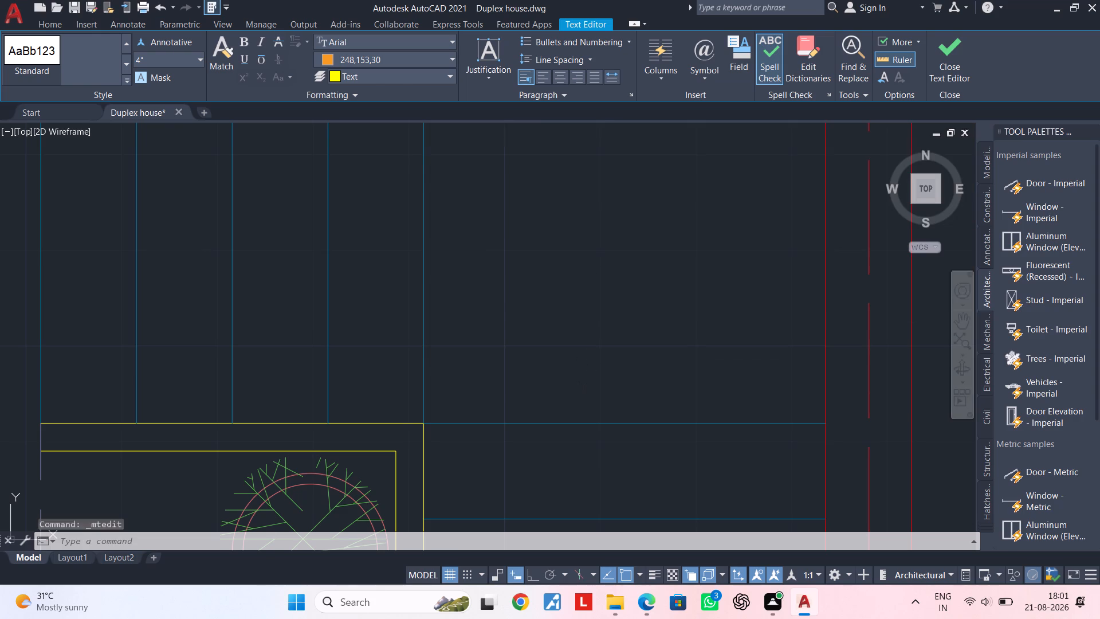
Reopen the staircase note and indent the W- 3'6" line five spaces and the STEPS - 20 line one space.
scroll(626, 341, "down", 2)
middle_click_drag(604, 346, 573, 354)
key("Escape")
double_click(560, 316)
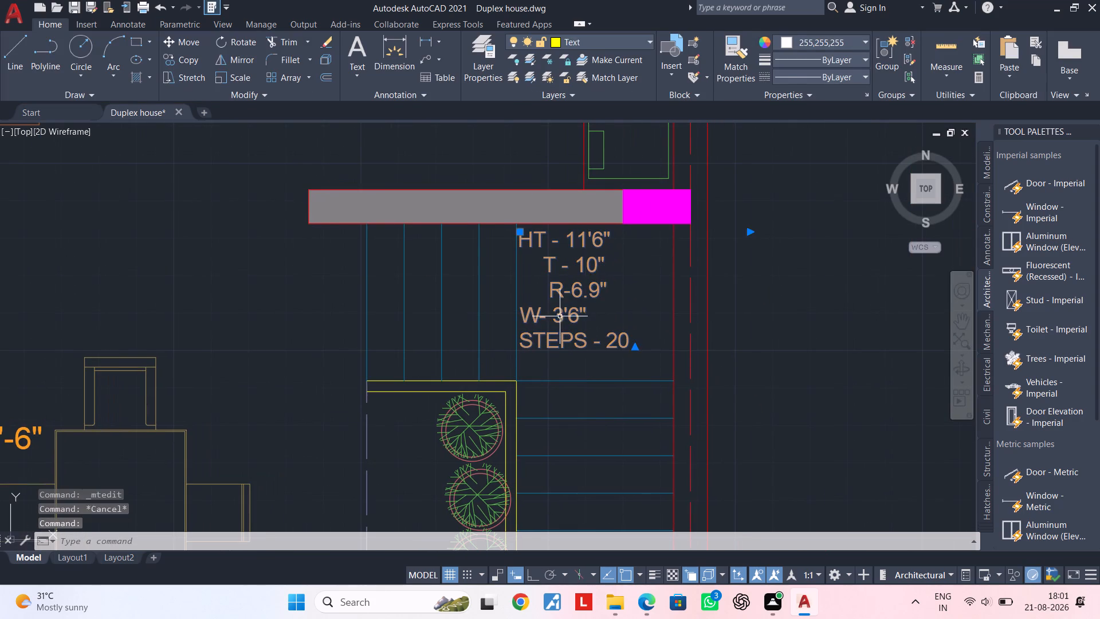
left_click(527, 316)
key("space")
key("space")
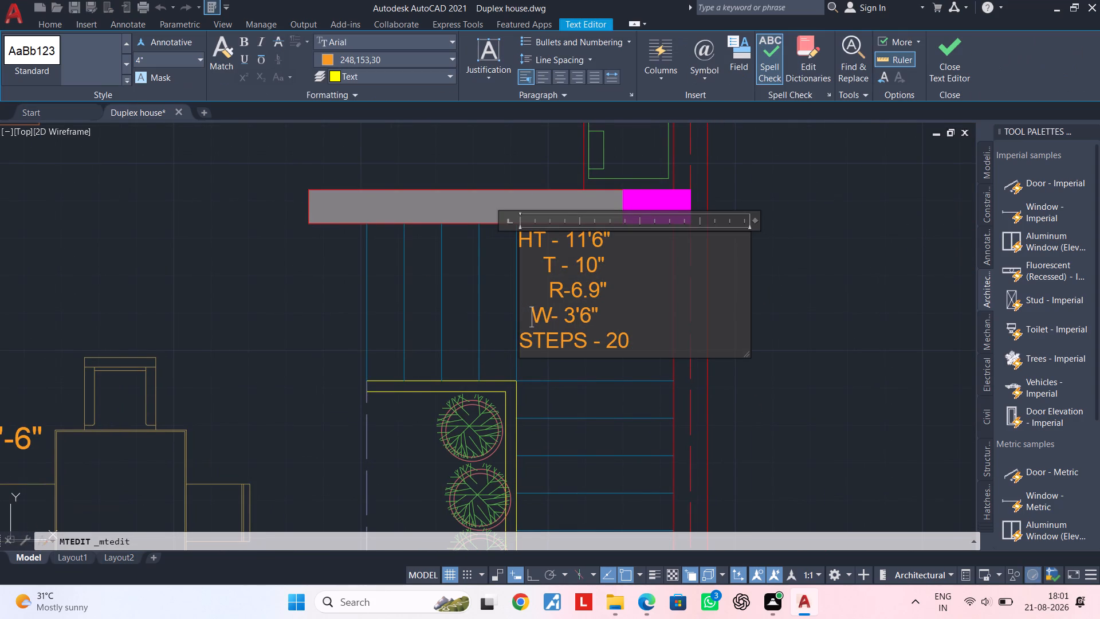
key("space")
key("space")
key("space")
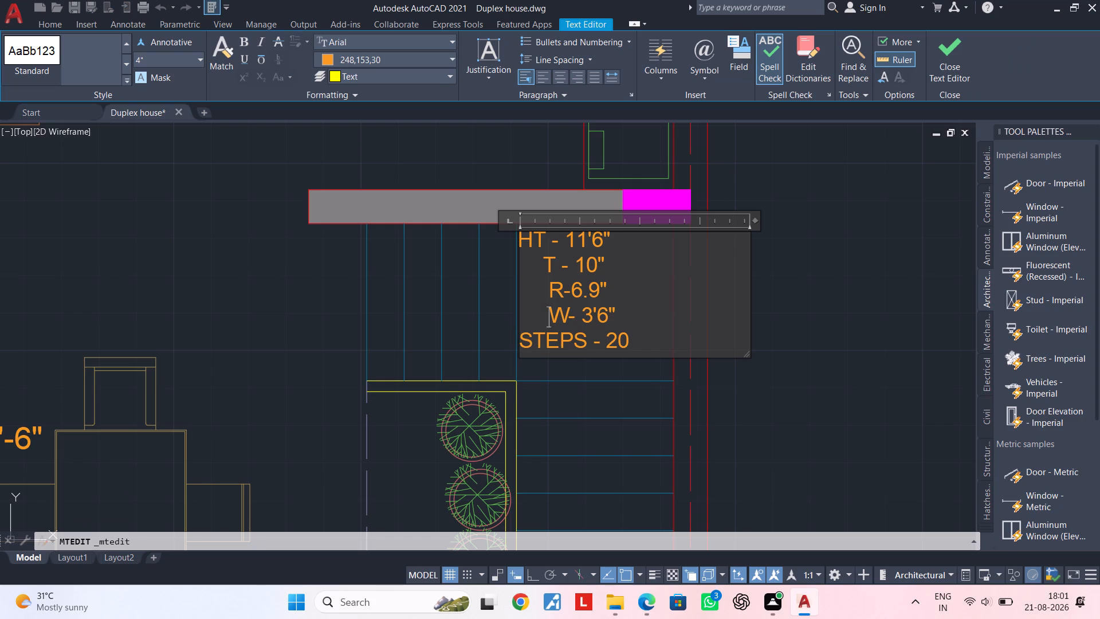
left_click(524, 343)
key("space")
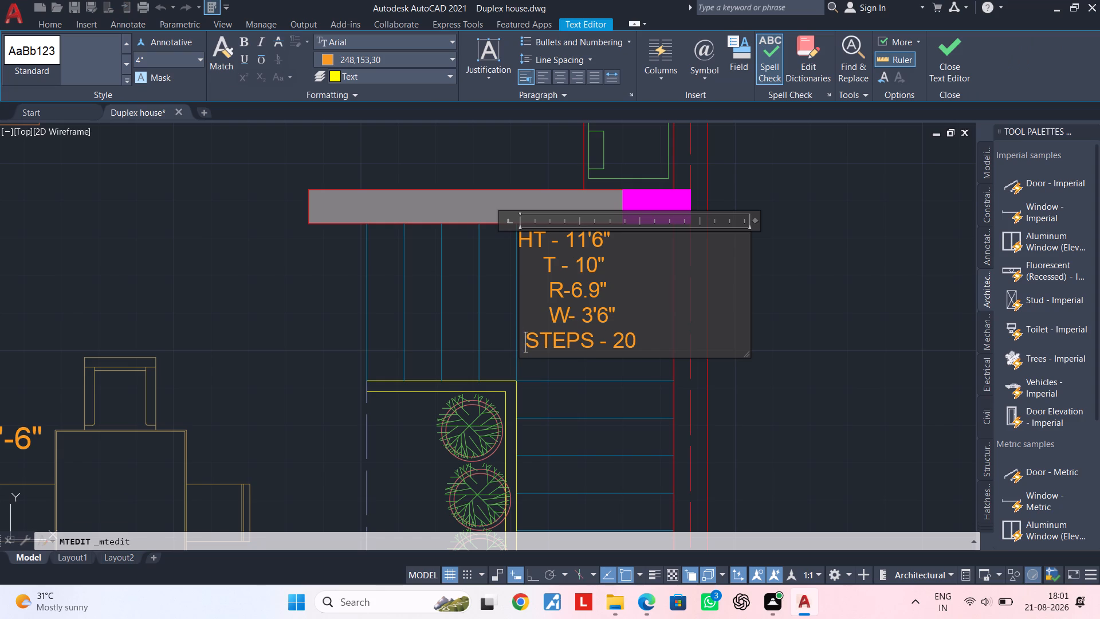
Centre the staircase note's lines over one another by adjusting the leading spaces of the HT, T, R, W and STEPS lines.
left_click(521, 240)
key("space")
key("space")
key("space")
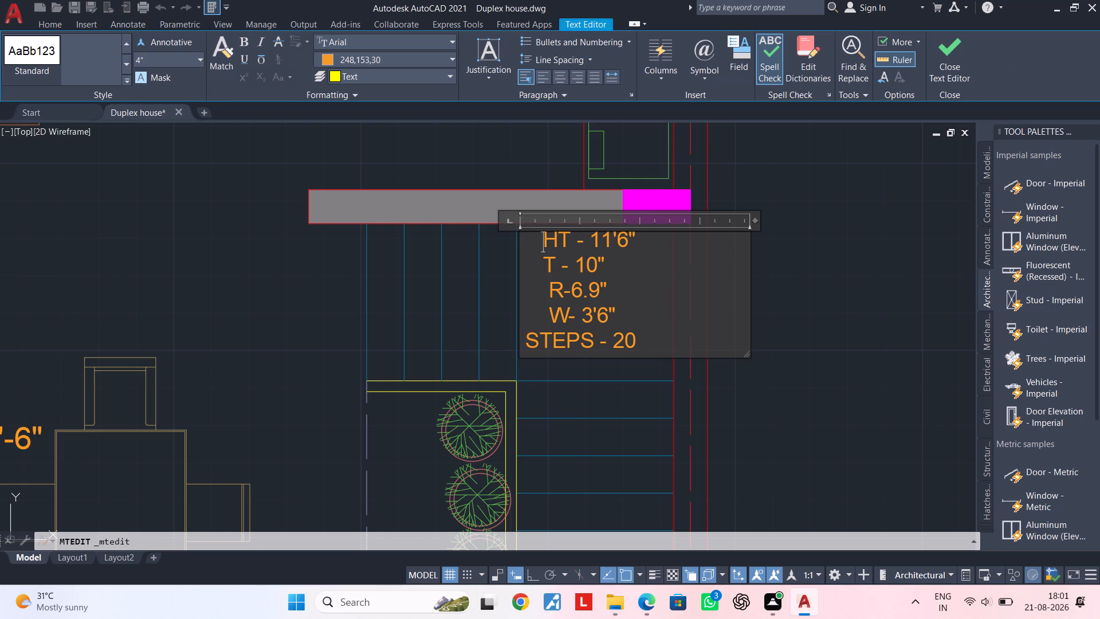
key("space")
left_click(539, 267)
key("space")
key("space")
left_click(545, 290)
key("space")
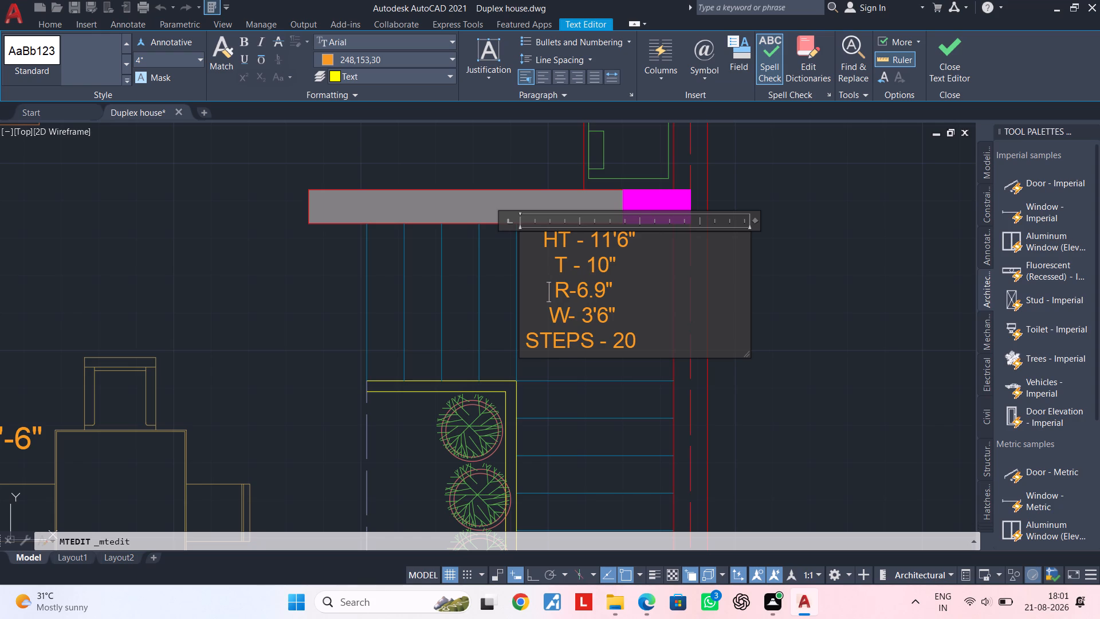
left_click(544, 319)
key("space")
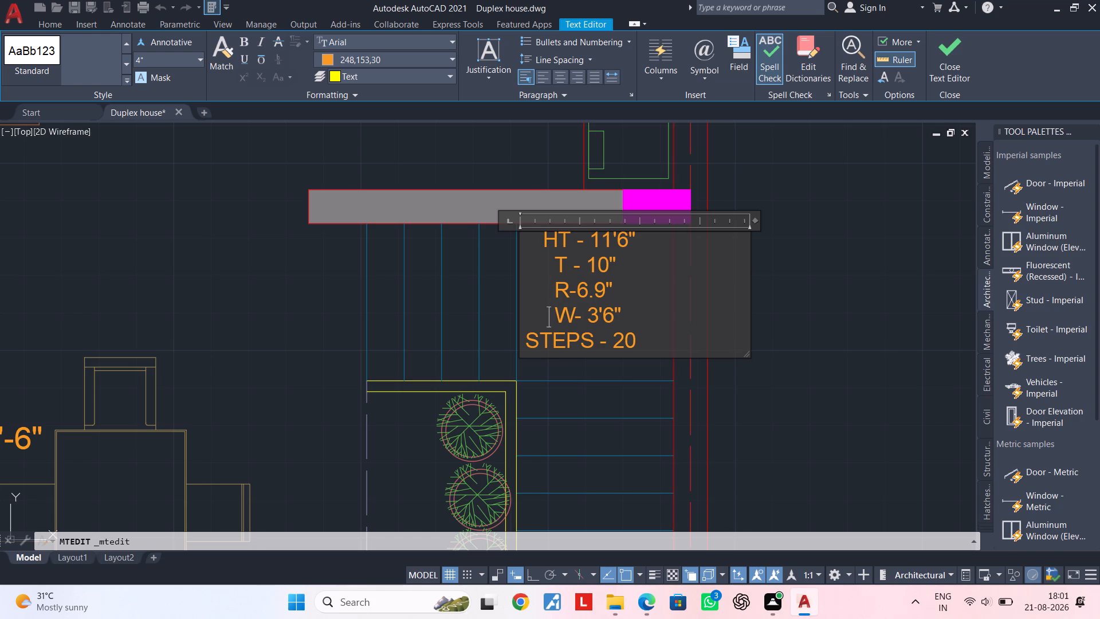
left_click(524, 339)
key("space")
key("space")
key("space")
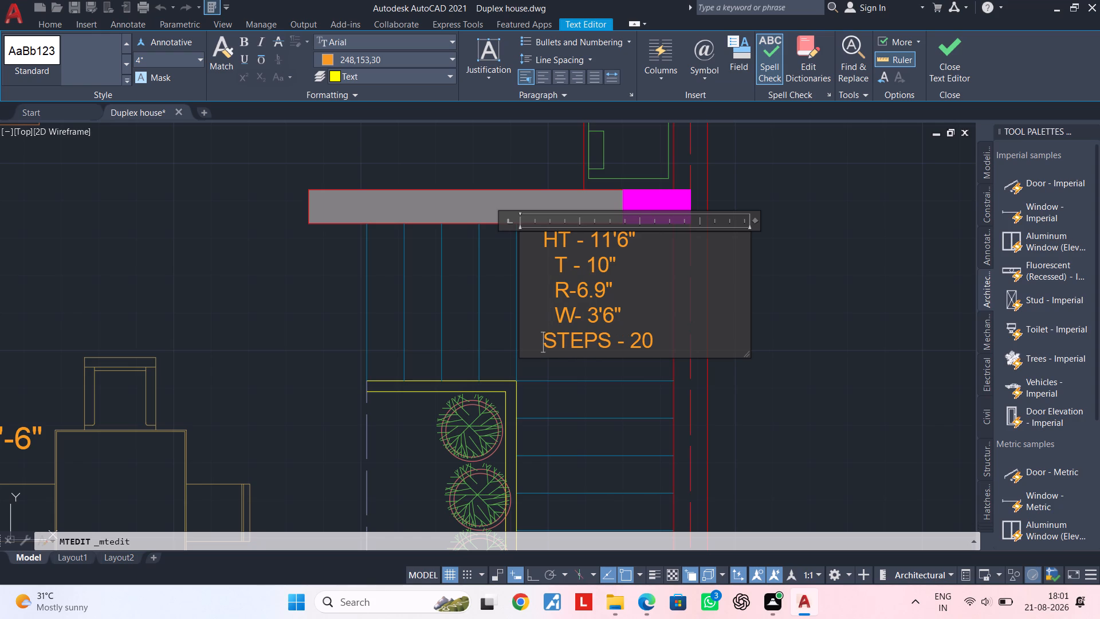
left_click(667, 342)
double_click(695, 335)
left_click(545, 336)
key("BackSpace")
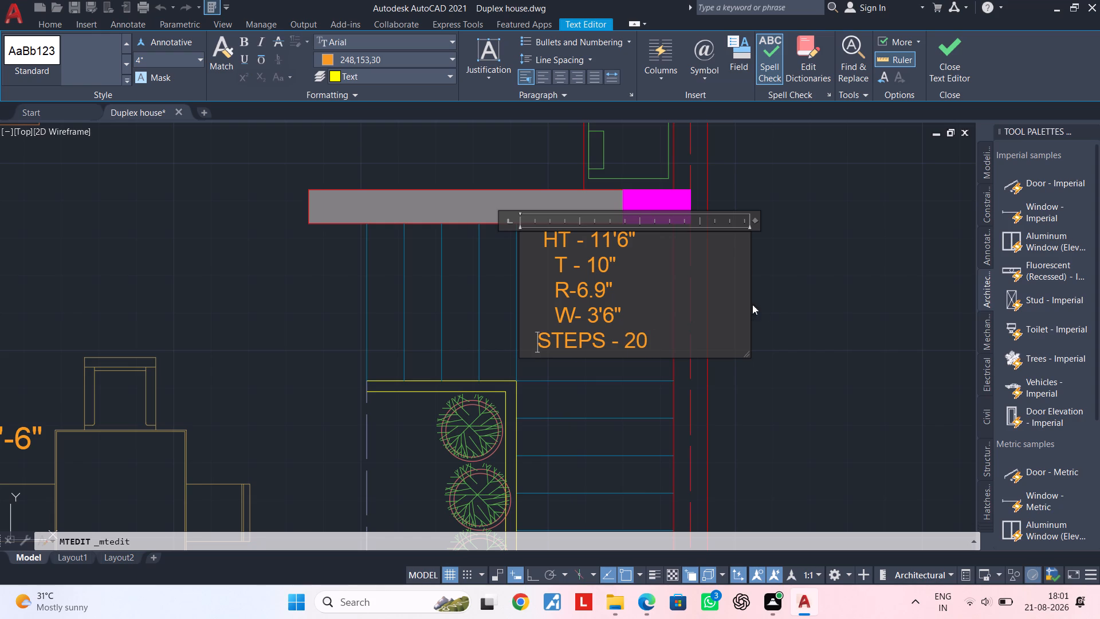
Finish editing the staircase note and move it slightly down, between the wall and the first tread line below.
left_click(797, 300)
key("Escape")
key("Escape")
scroll(797, 308, "down", 1)
middle_click_drag(792, 313, 728, 338)
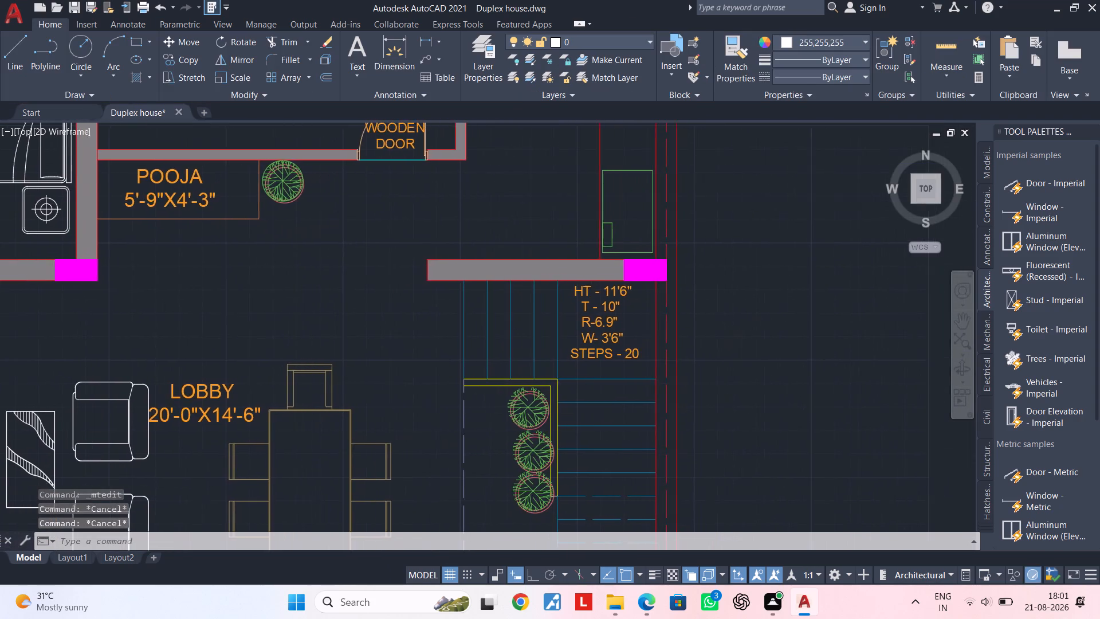
scroll(727, 336, "down", 1)
middle_click_drag(727, 333, 729, 323)
scroll(661, 321, "up", 2)
left_click(637, 319)
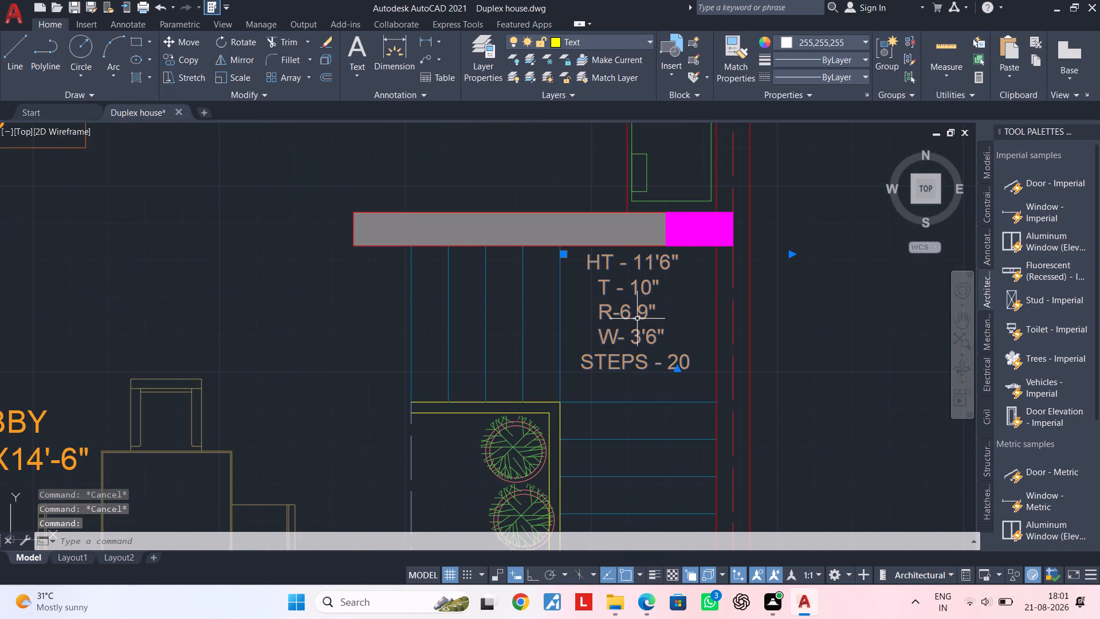
type("M")
key("space")
left_click(637, 319)
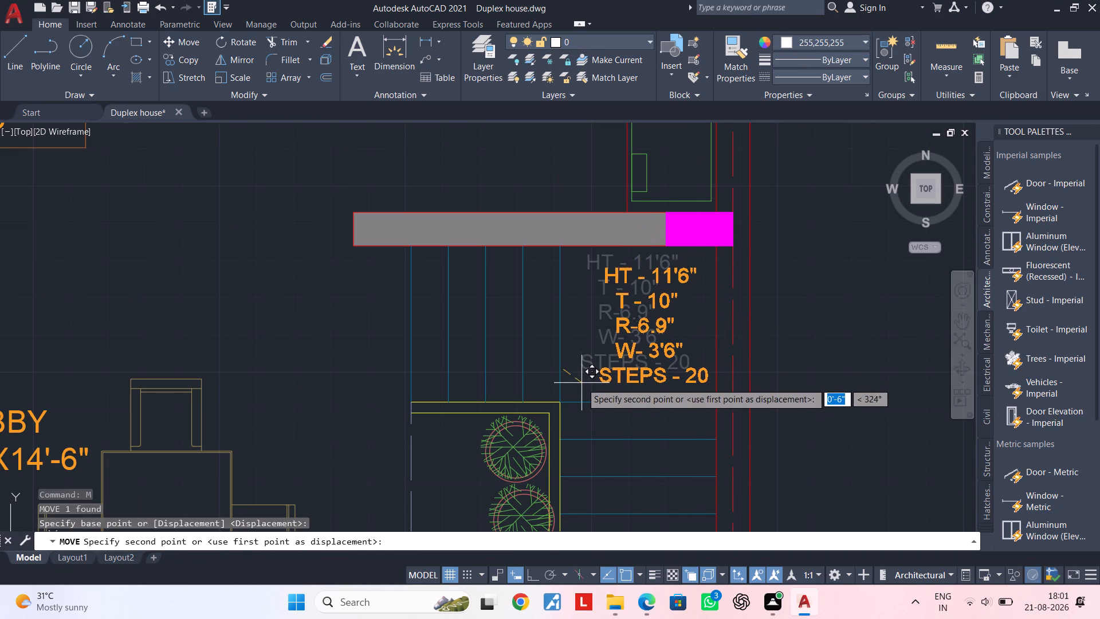
left_click(573, 388)
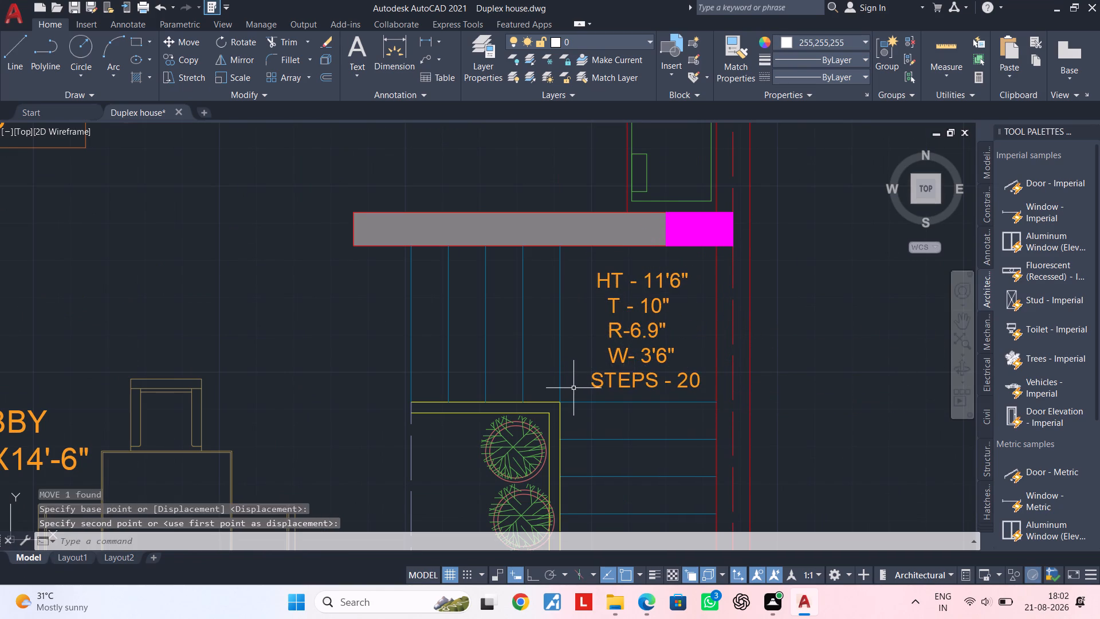
middle_click_drag(638, 371, 620, 371)
key("Escape")
key("Escape")
Draw a rectangular frame about 2'-9" by 3'-0" around the staircase note.
key("r")
type("EC")
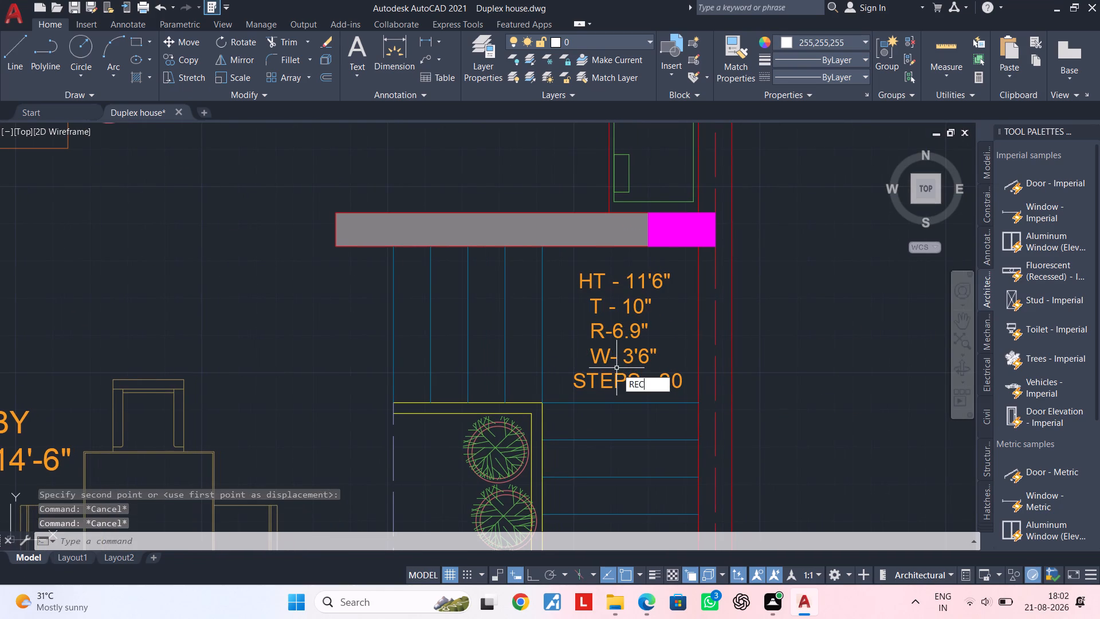
key("space")
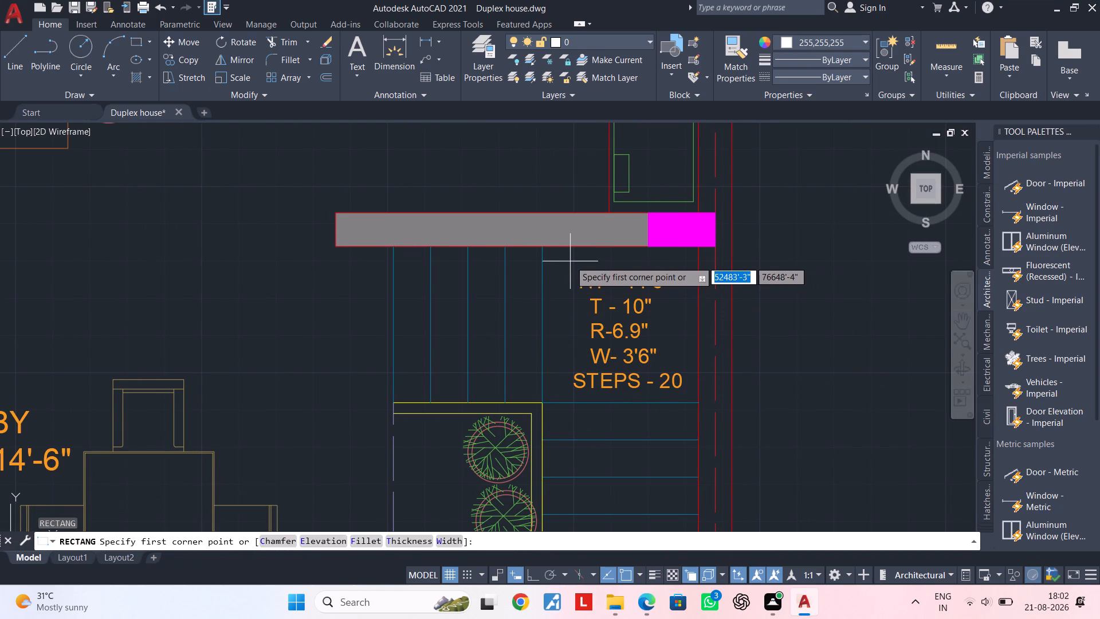
left_click(566, 259)
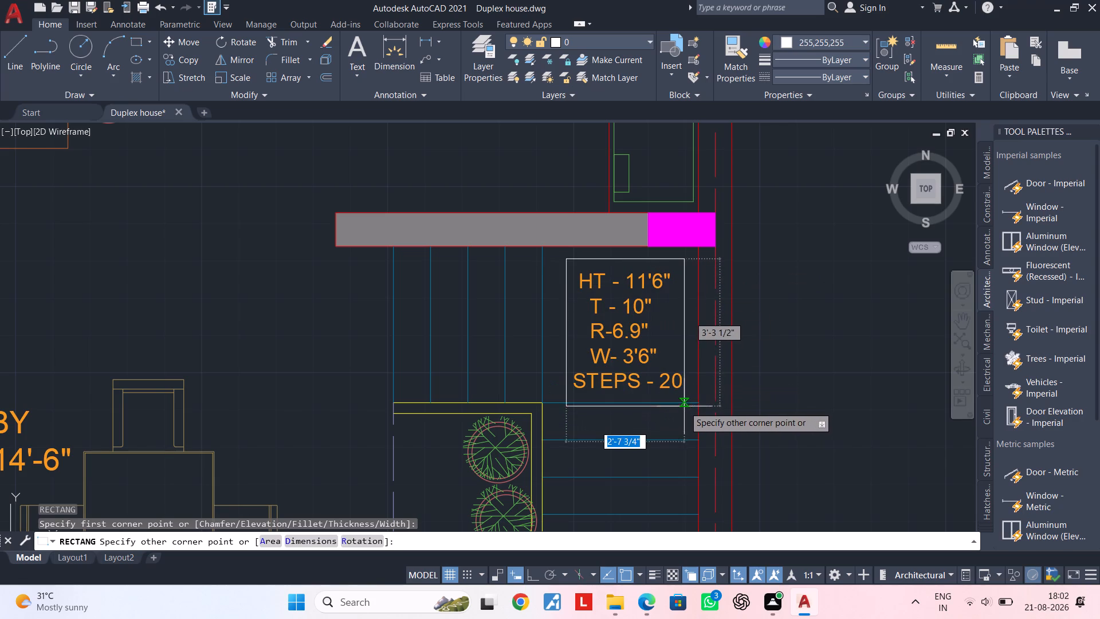
scroll(681, 393, "up", 1)
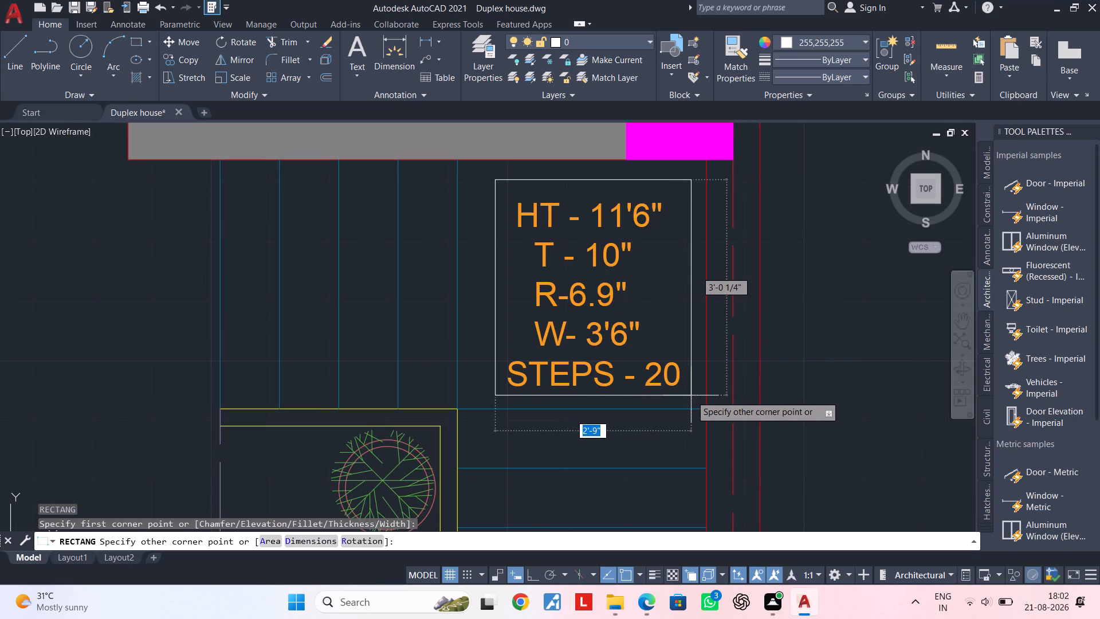
double_click(696, 397)
key("Escape")
key("Escape")
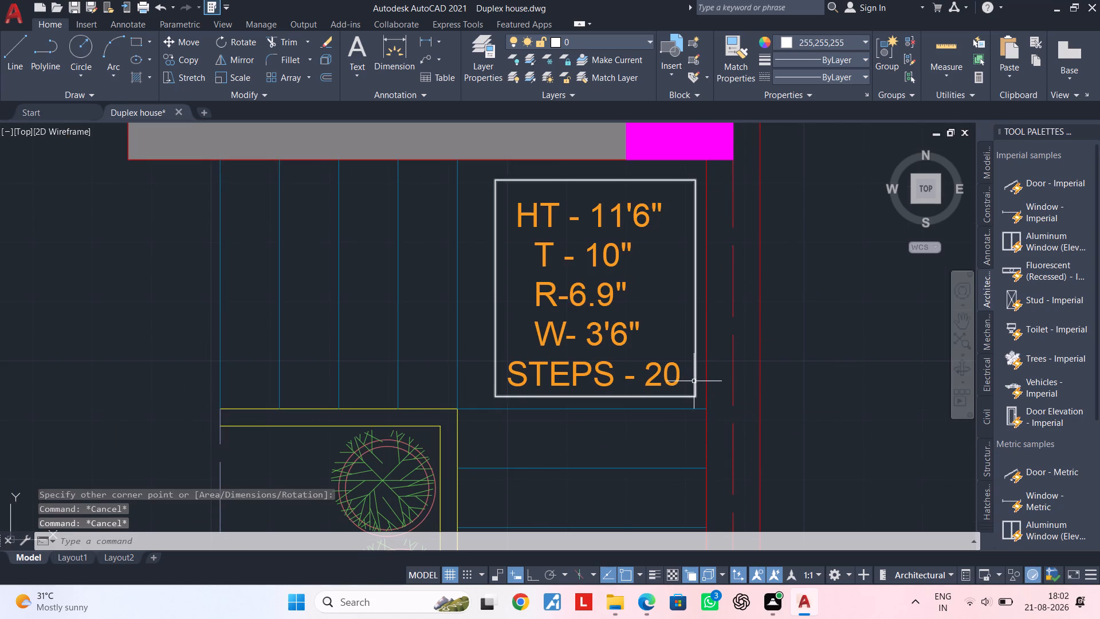
Colour the frame around the staircase note cyan.
left_click(694, 381)
left_click(820, 40)
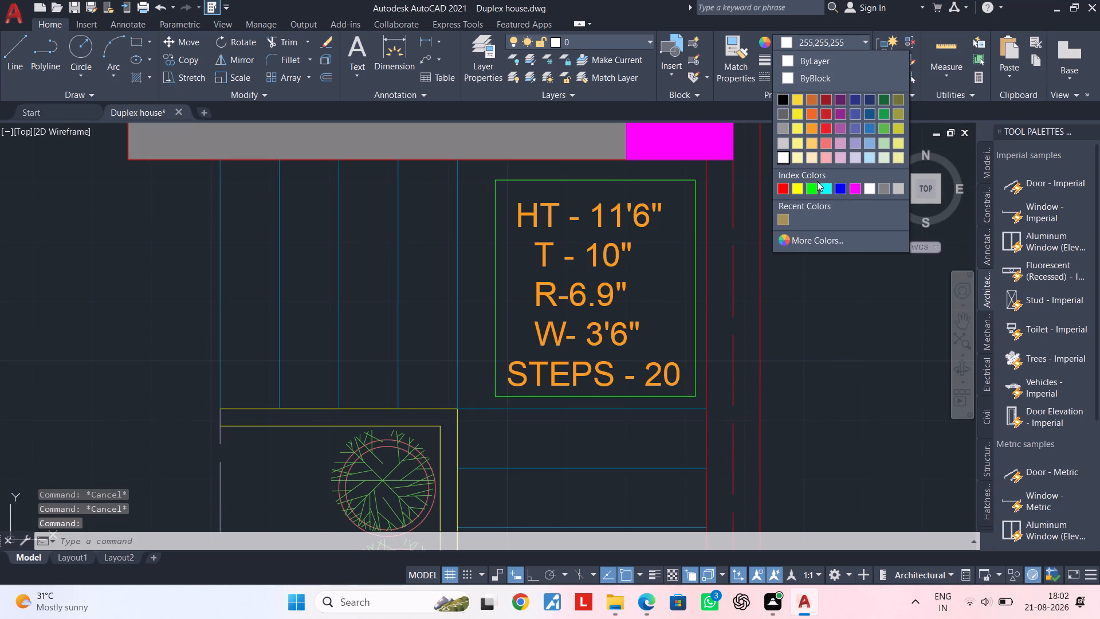
left_click(823, 187)
key("Escape")
key("Escape")
Examine the floor plan around the staircase, lobby, living area, bedrooms, kitchen and car parking for remaining gaps.
scroll(846, 273, "down", 2)
middle_click_drag(844, 273, 720, 257)
key("Escape")
scroll(726, 259, "down", 1)
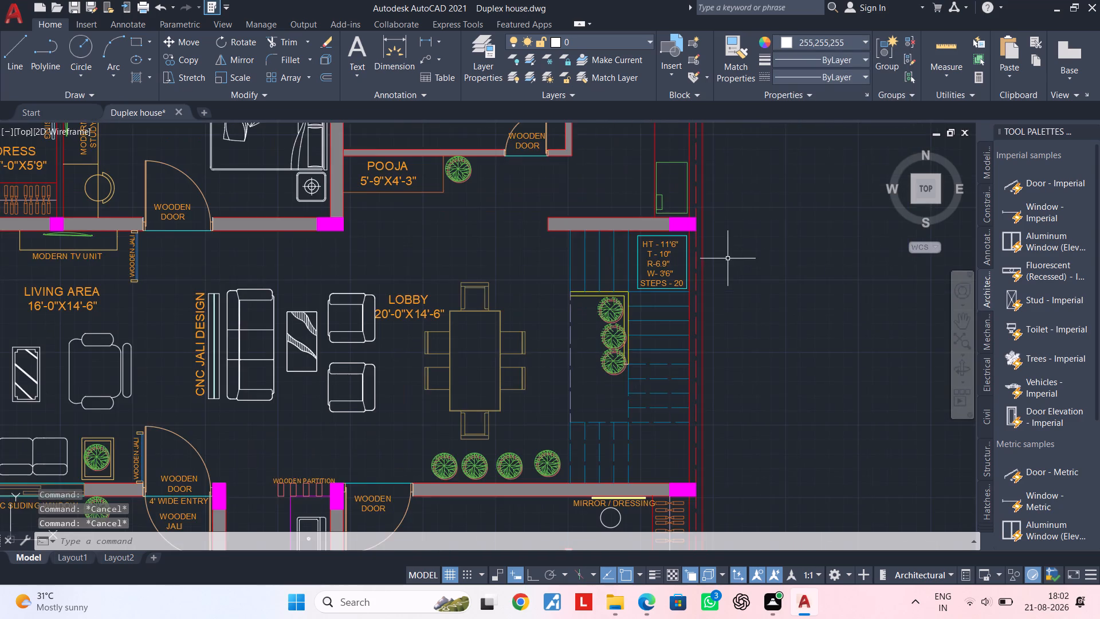
middle_click_drag(728, 258, 812, 227)
key("Escape")
key("Escape")
middle_click_drag(818, 237, 844, 206)
key("Escape")
key("Escape")
key("Escape")
key("Escape")
key("Escape")
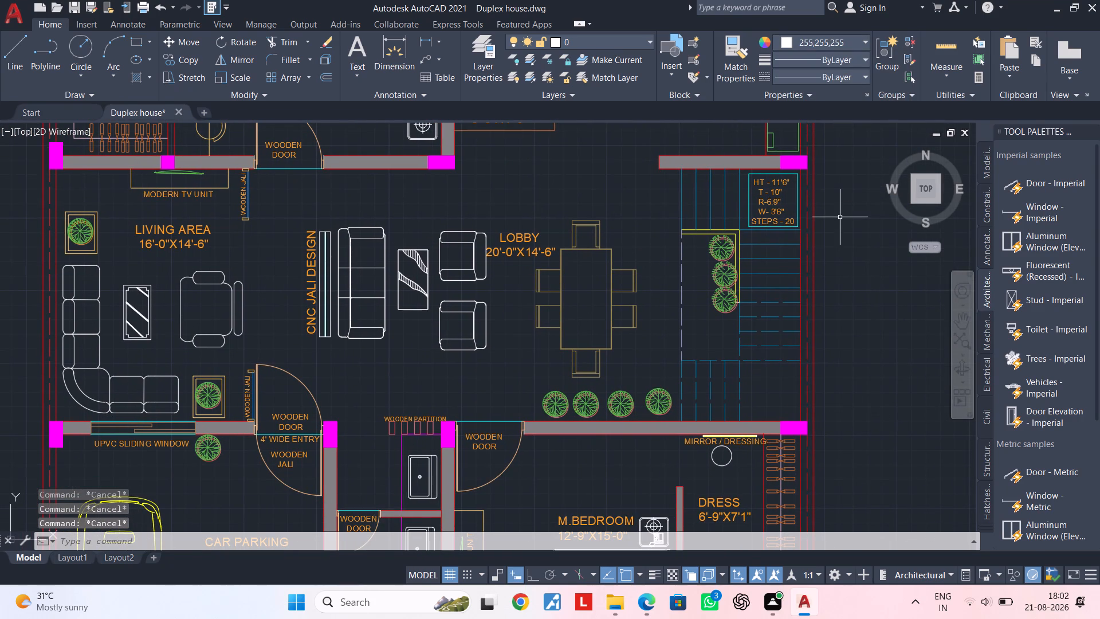
middle_click_drag(805, 218, 800, 225)
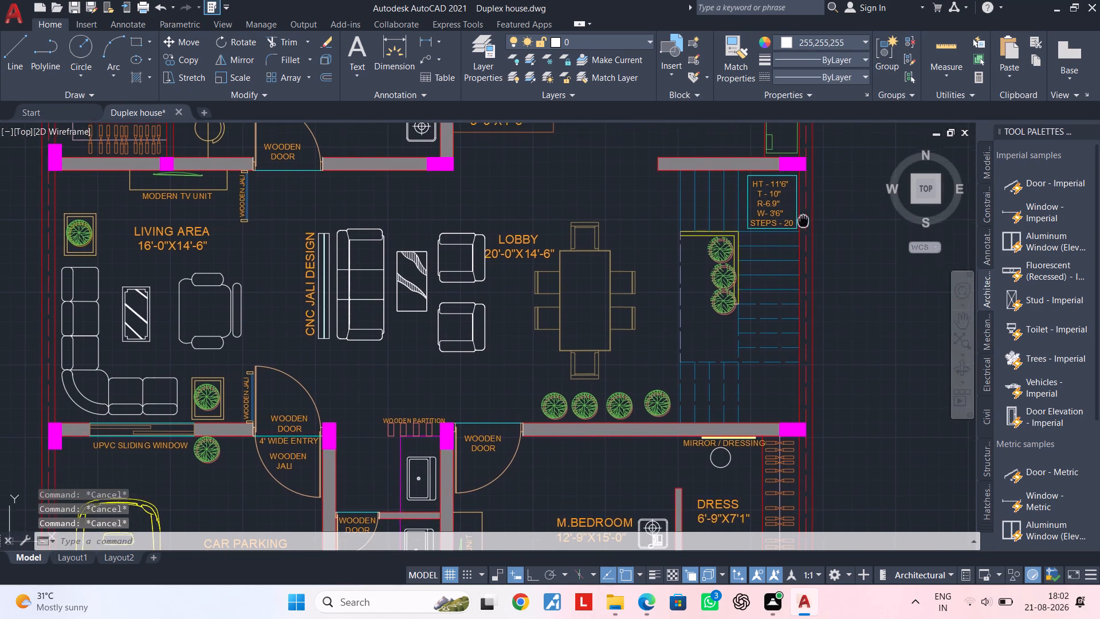
middle_click_drag(800, 225, 774, 254)
middle_click_drag(769, 255, 820, 250)
key("Escape")
key("Escape")
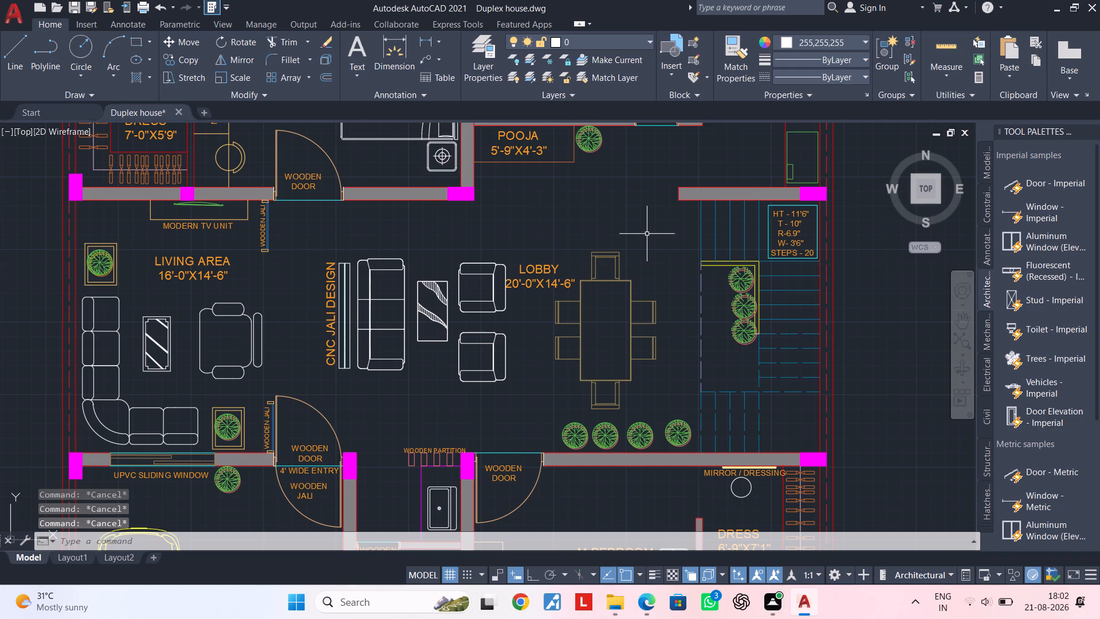
middle_click_drag(650, 214, 659, 140)
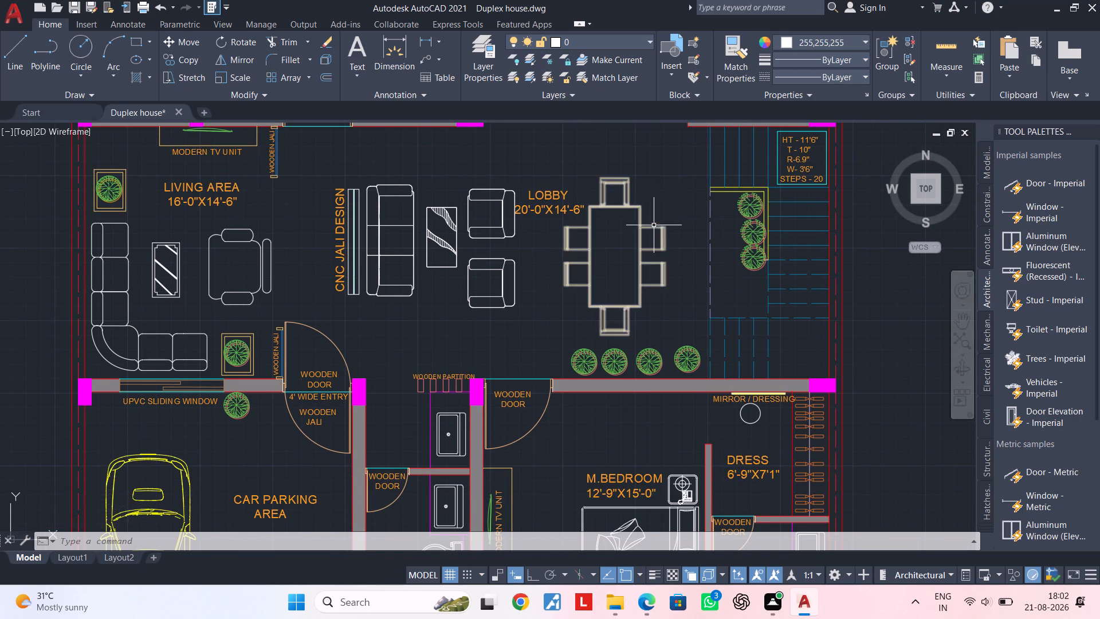
middle_click_drag(677, 185, 641, 359)
middle_click_drag(620, 319, 596, 397)
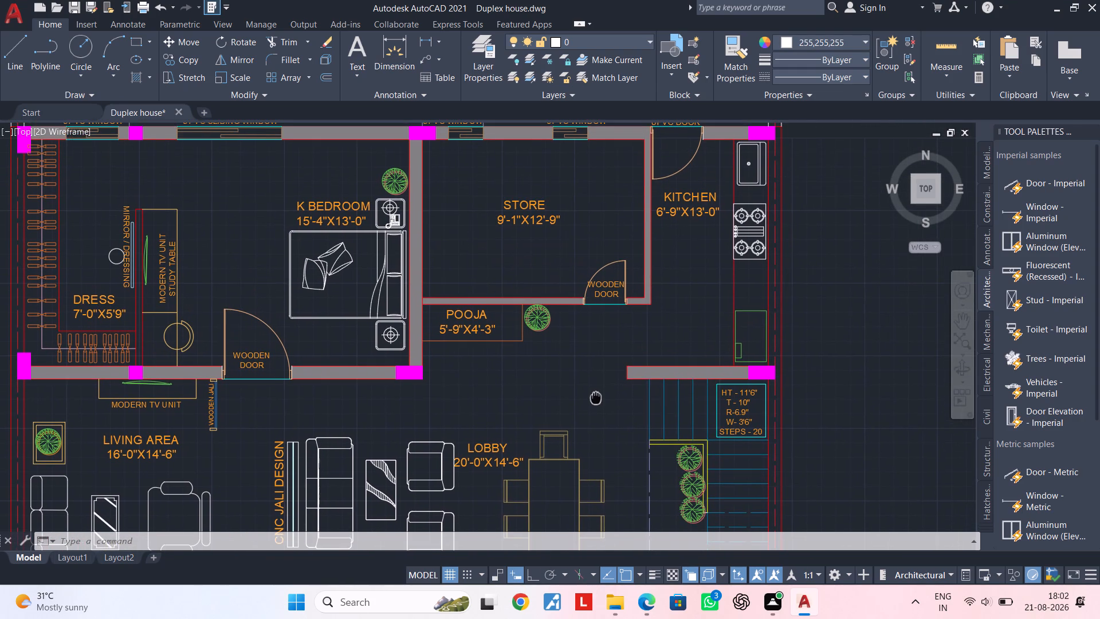
middle_click_drag(596, 397, 628, 369)
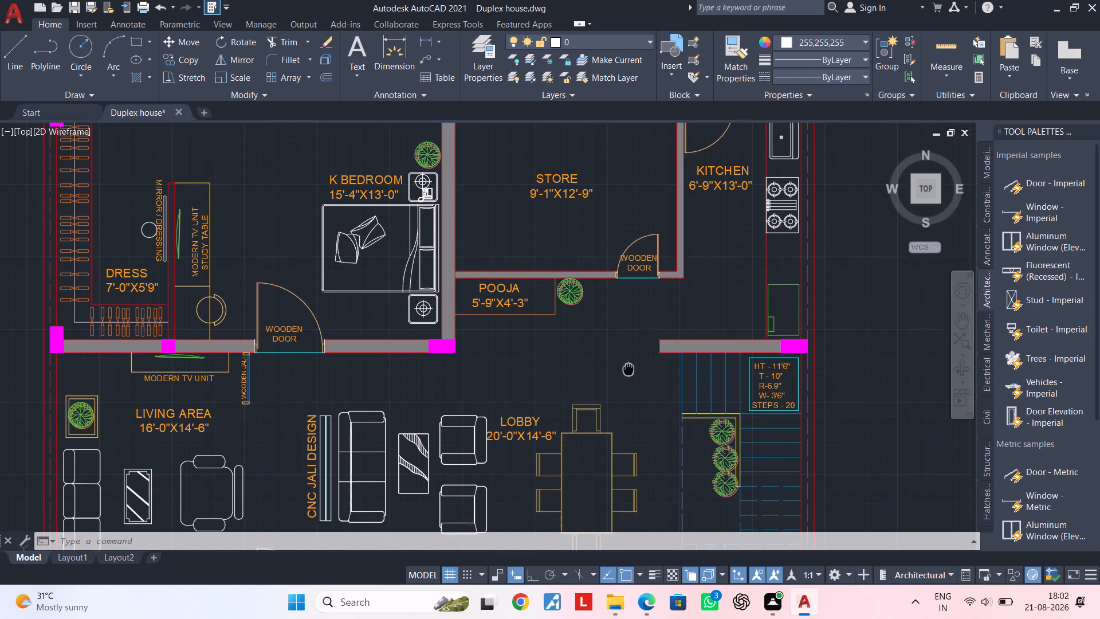
middle_click_drag(628, 369, 481, 485)
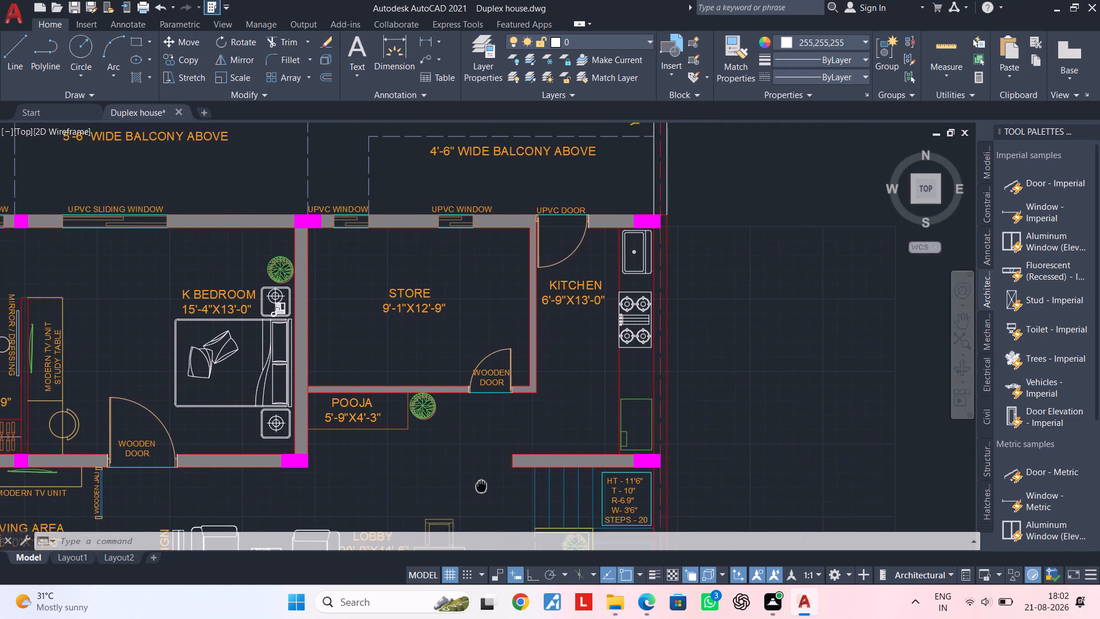
middle_click_drag(481, 485, 580, 279)
scroll(568, 298, "up", 1)
scroll(594, 316, "down", 2)
middle_click_drag(619, 251, 642, 203)
middle_click_drag(579, 308, 639, 213)
scroll(568, 280, "up", 2)
middle_click_drag(561, 274, 632, 206)
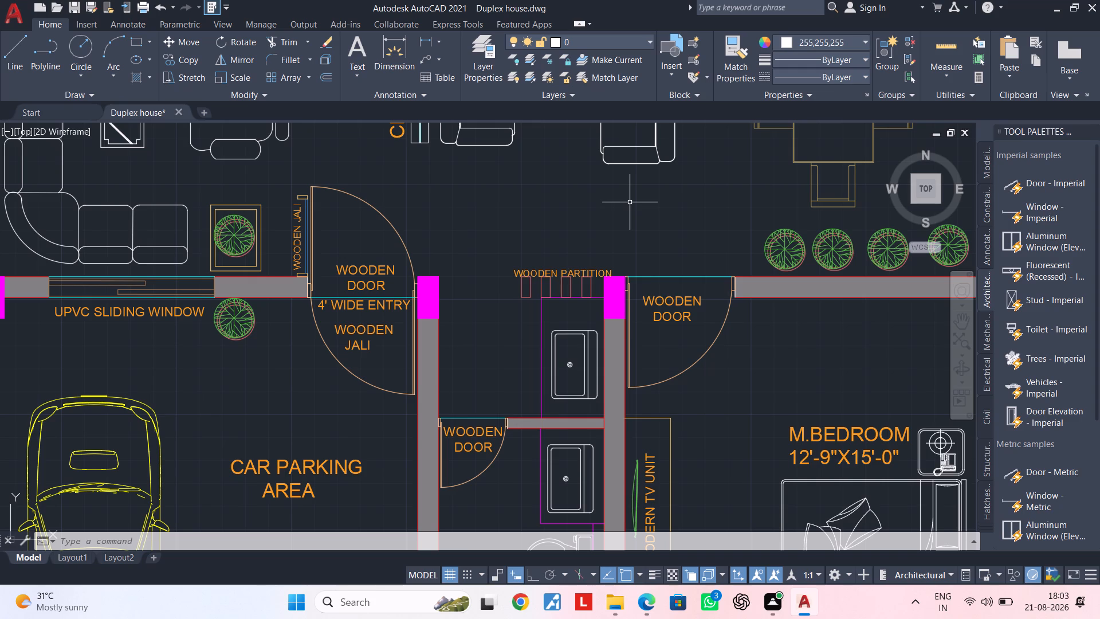
scroll(713, 340, "down", 2)
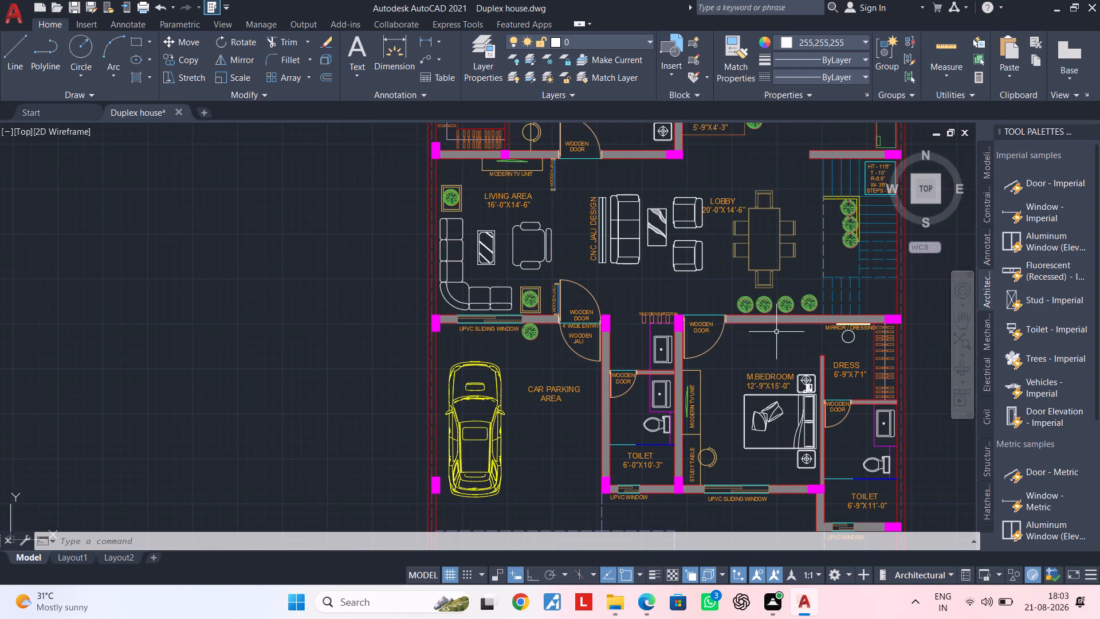
middle_click_drag(780, 332, 524, 292)
scroll(562, 302, "up", 1)
middle_click_drag(566, 311, 577, 488)
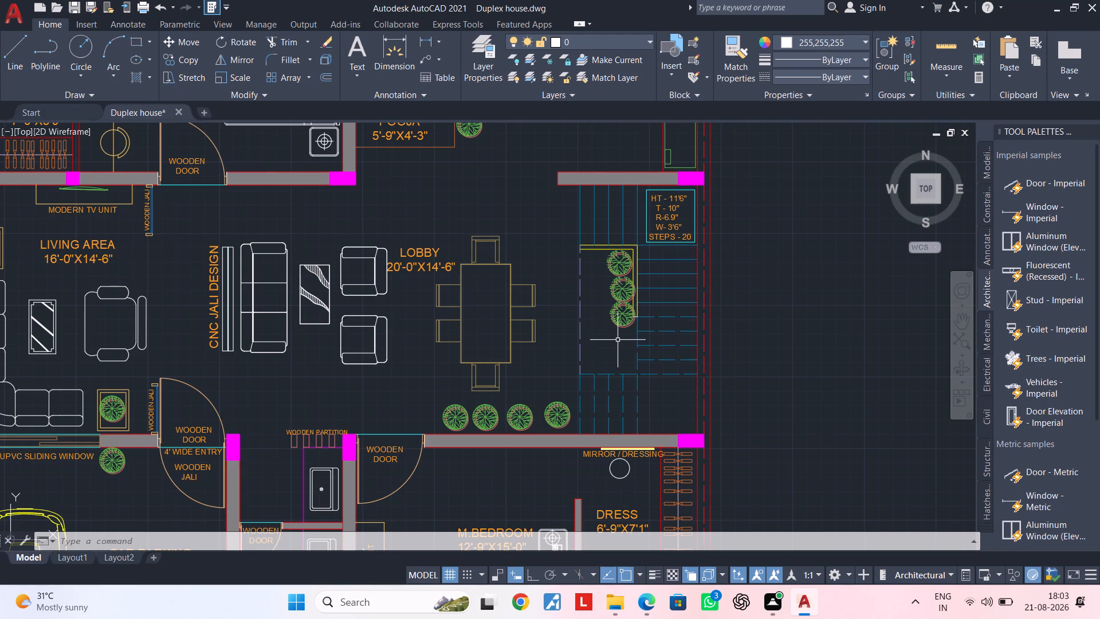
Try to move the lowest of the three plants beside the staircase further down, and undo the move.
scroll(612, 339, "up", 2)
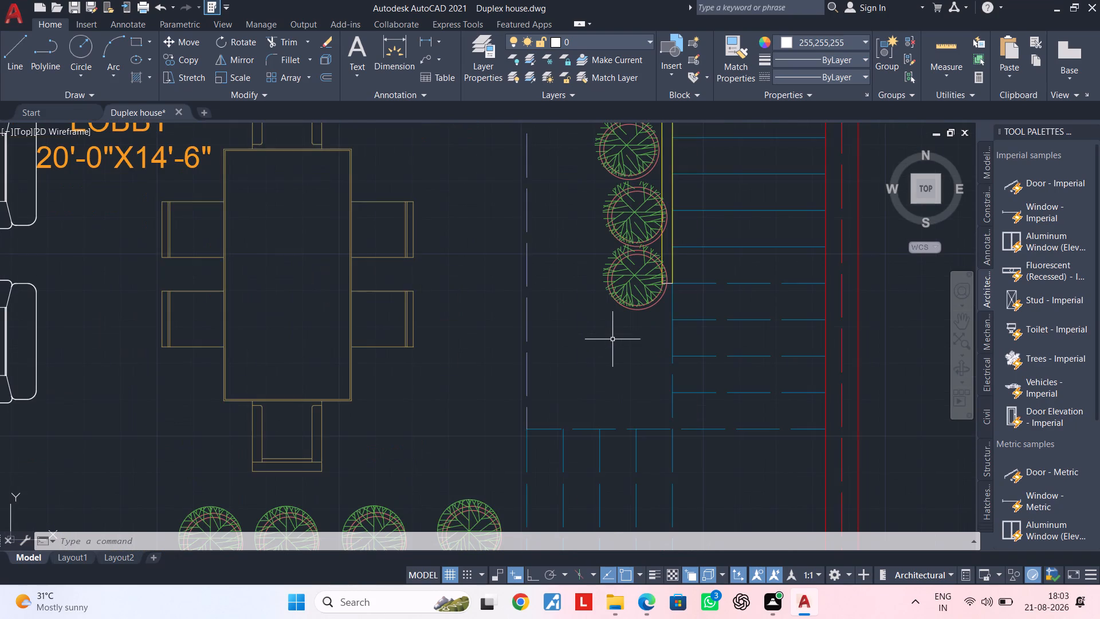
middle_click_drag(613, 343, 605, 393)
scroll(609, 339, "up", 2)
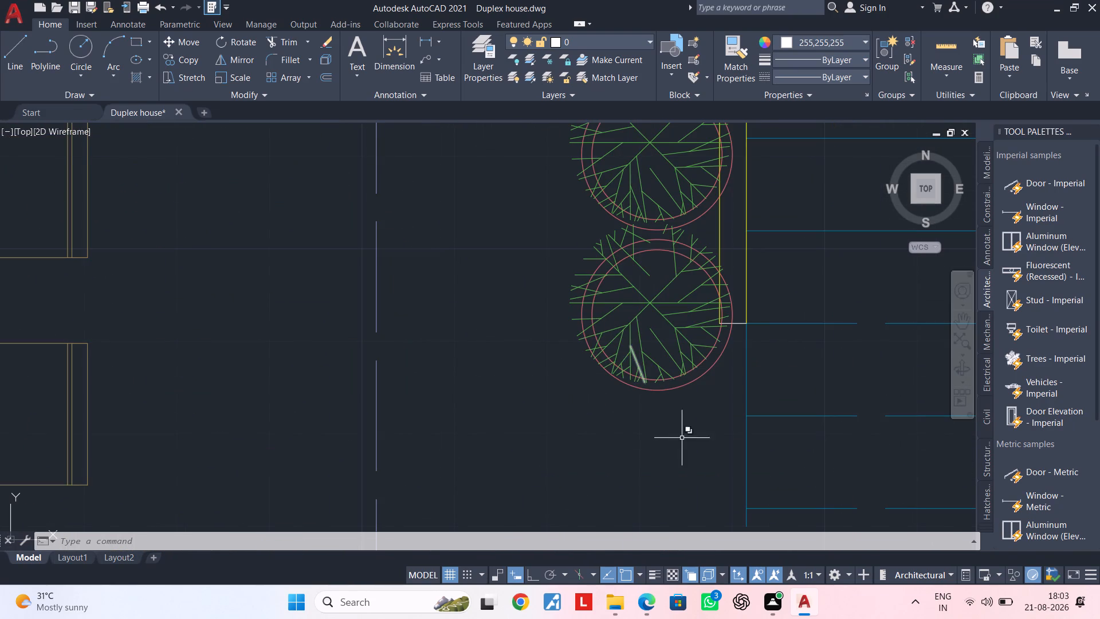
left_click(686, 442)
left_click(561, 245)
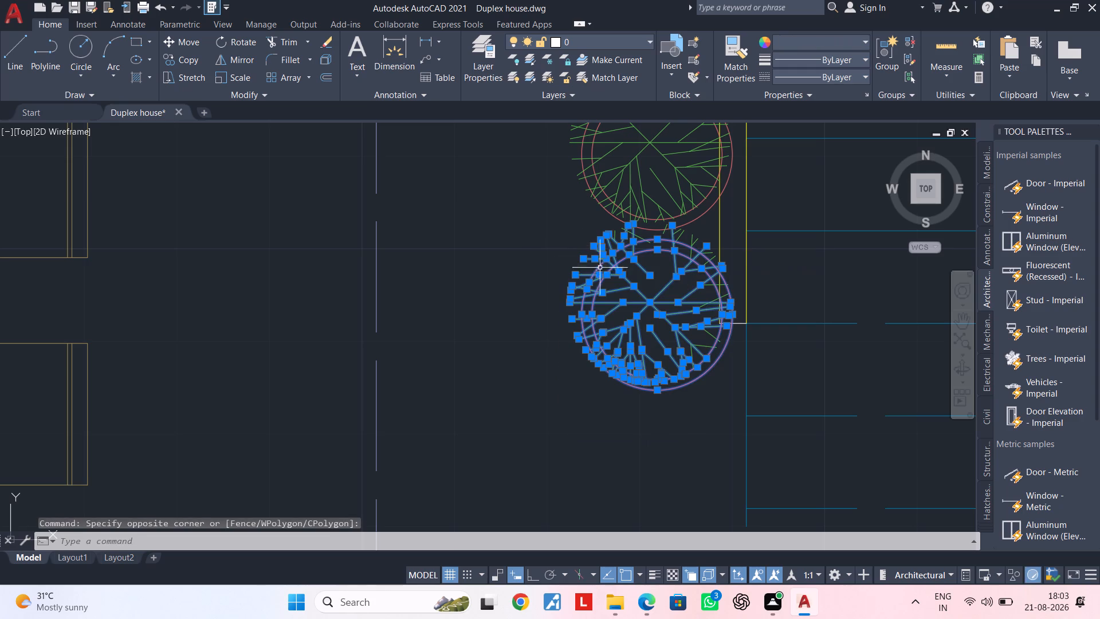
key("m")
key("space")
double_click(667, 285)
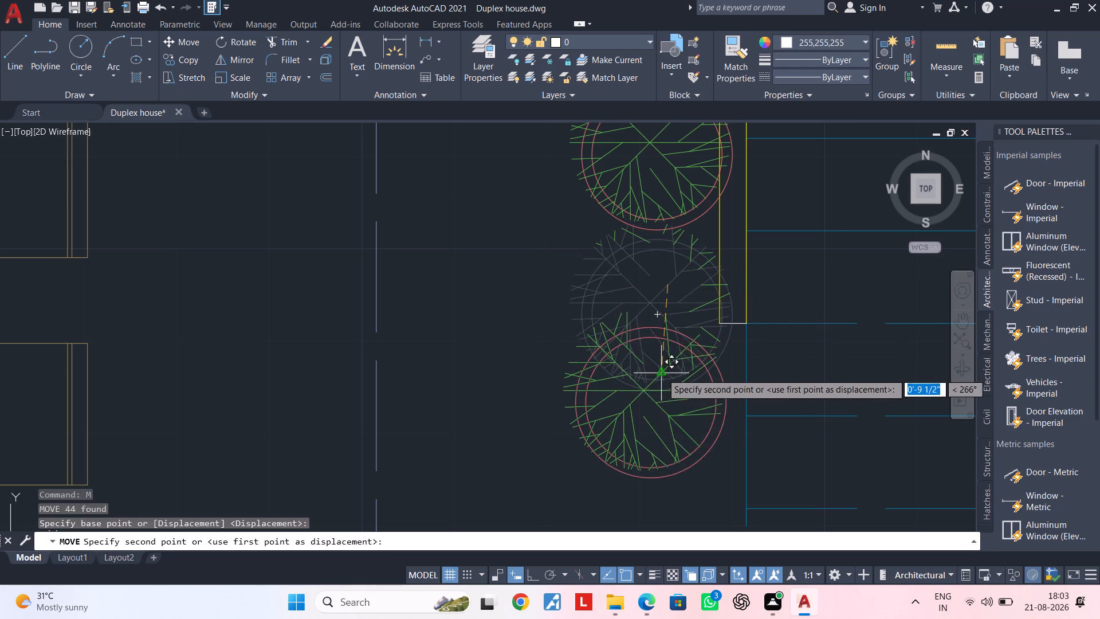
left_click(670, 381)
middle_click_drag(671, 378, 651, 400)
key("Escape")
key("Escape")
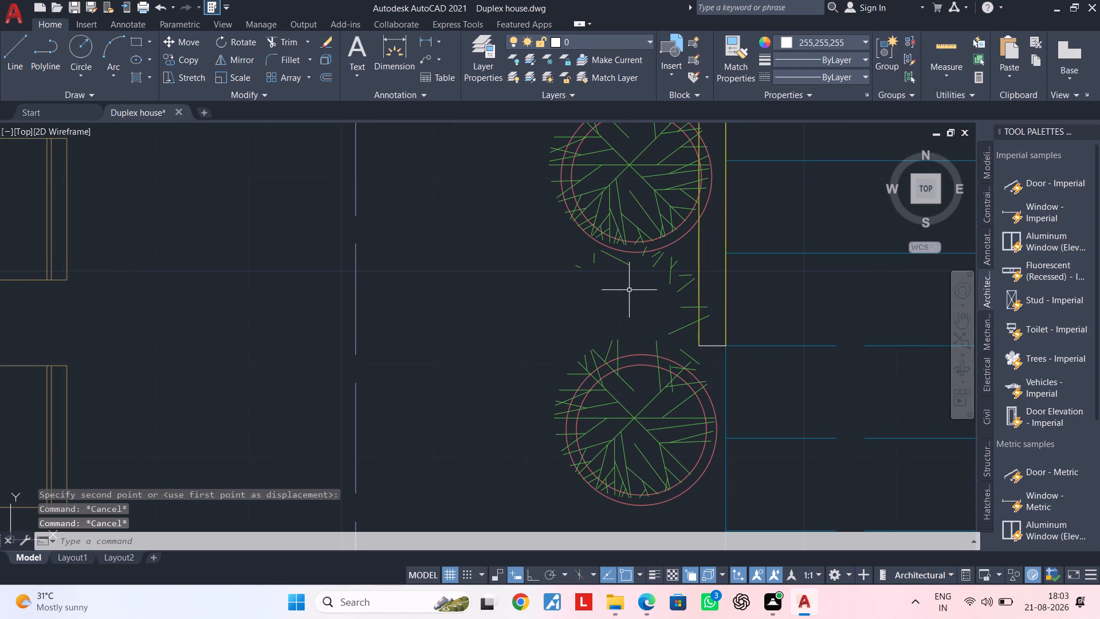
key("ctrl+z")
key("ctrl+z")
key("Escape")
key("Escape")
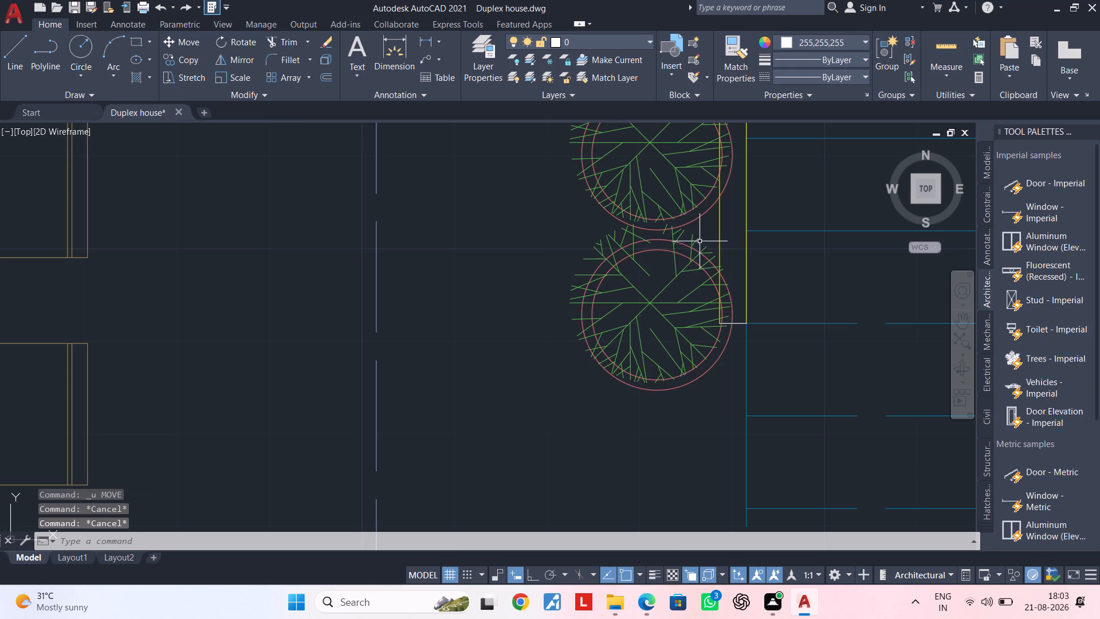
Select the whole lowest plant beside the staircase, including its outer leaves, and move it down past the end of the yellow planter wall.
scroll(701, 234, "up", 1)
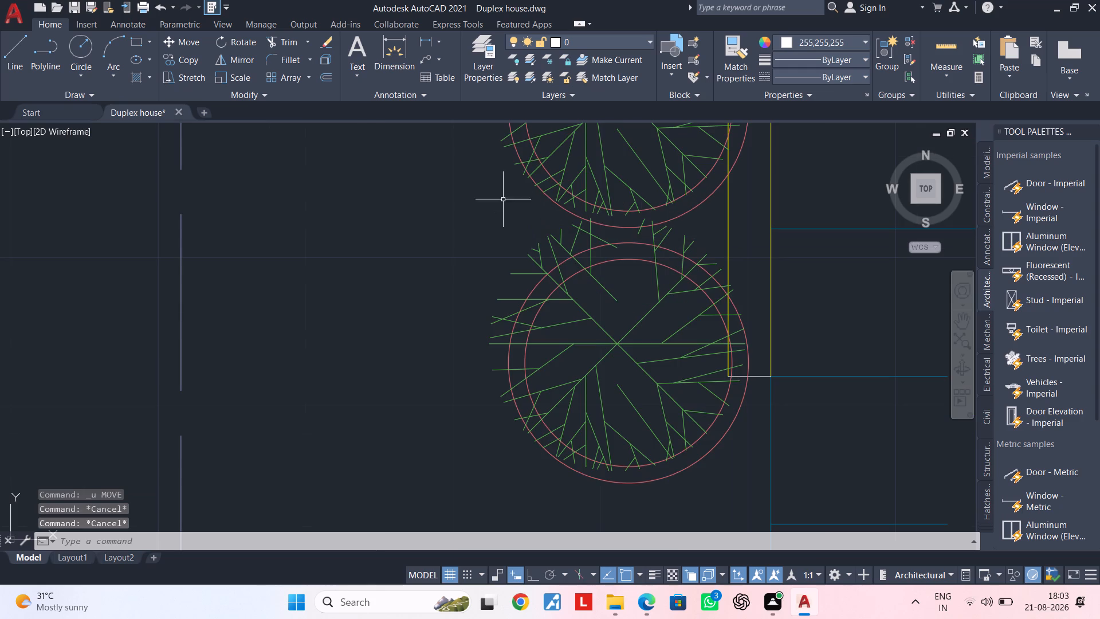
left_click(485, 186)
left_click(759, 518)
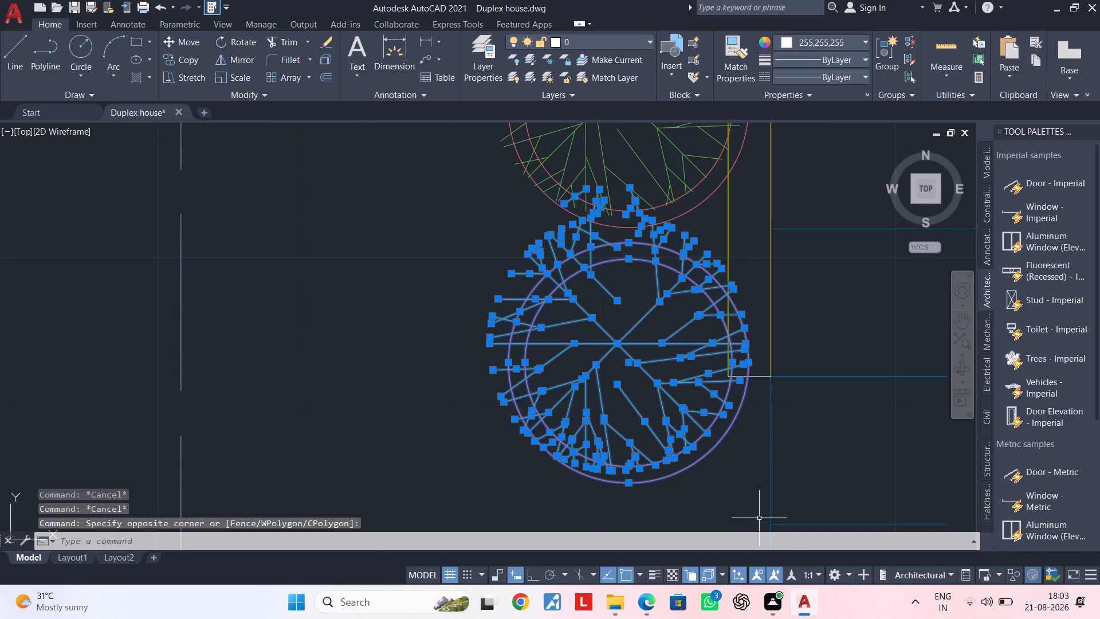
middle_click_drag(749, 483, 725, 468)
key("m")
key("space")
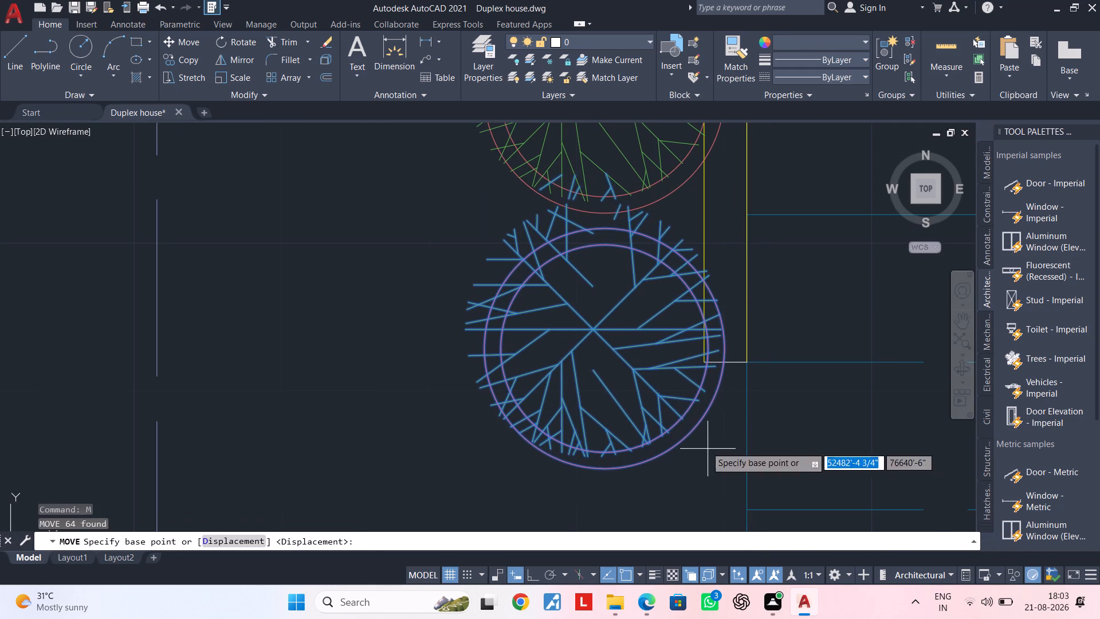
left_click_drag(647, 370, 650, 385)
middle_click_drag(675, 475, 686, 329)
scroll(686, 382, "down", 1)
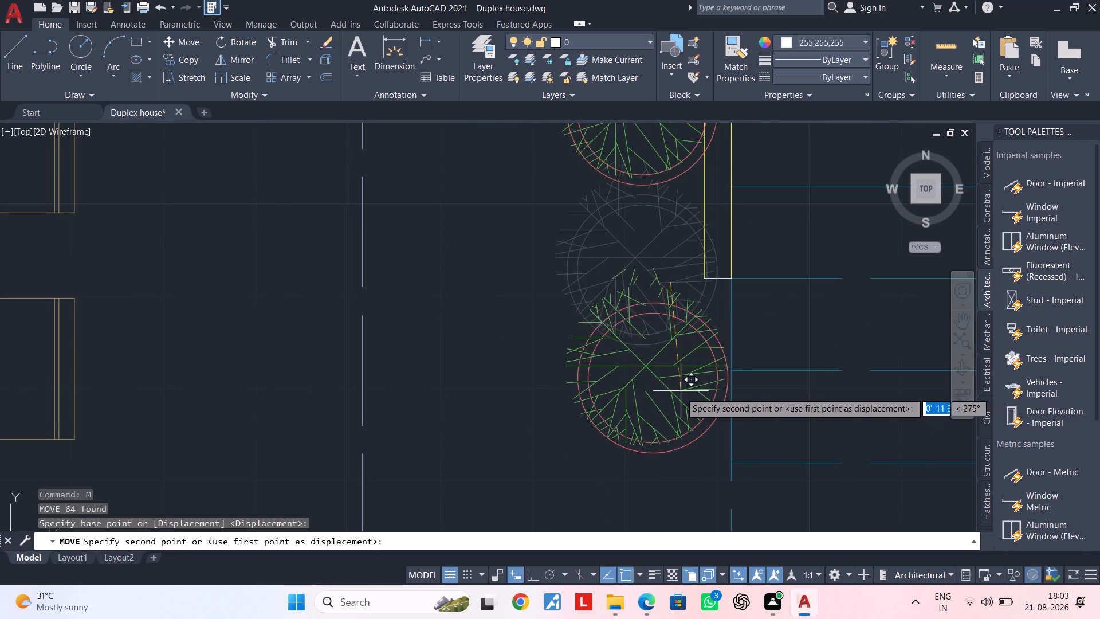
left_click(692, 426)
scroll(692, 423, "down", 2)
middle_click_drag(698, 381, 703, 357)
middle_click_drag(698, 362, 686, 409)
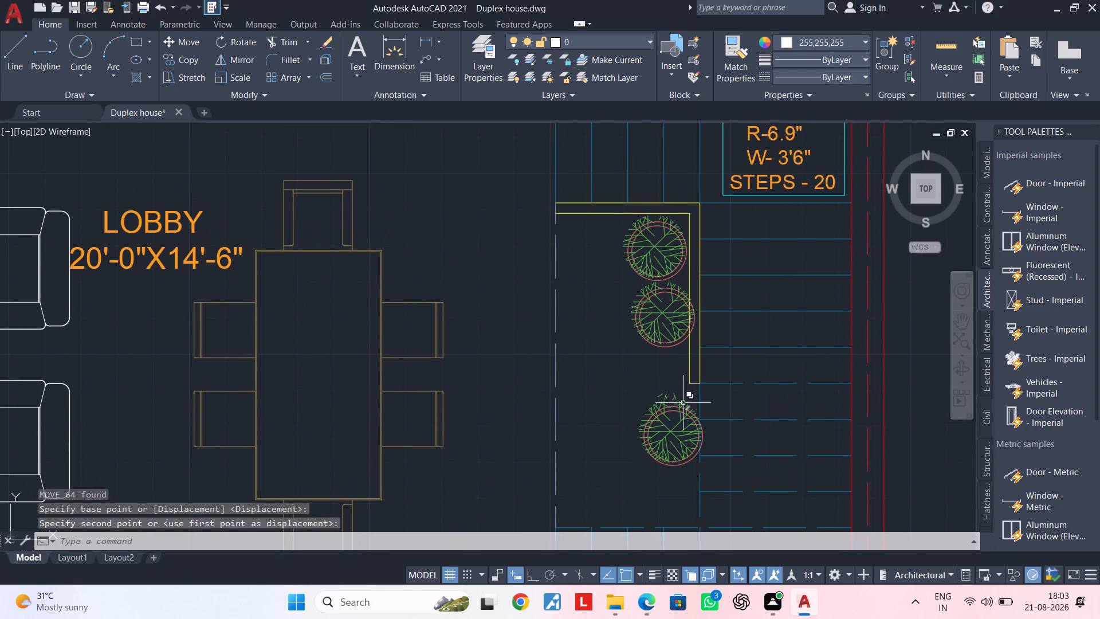
key("Escape")
Move the lobby's dining table set horizontally towards the staircase, away from the LOBBY label and armchairs.
middle_click_drag(623, 367, 682, 363)
key("Escape")
scroll(682, 363, "down", 1)
middle_click_drag(682, 363, 767, 344)
key("Escape")
middle_click_drag(725, 361, 775, 347)
key("Escape")
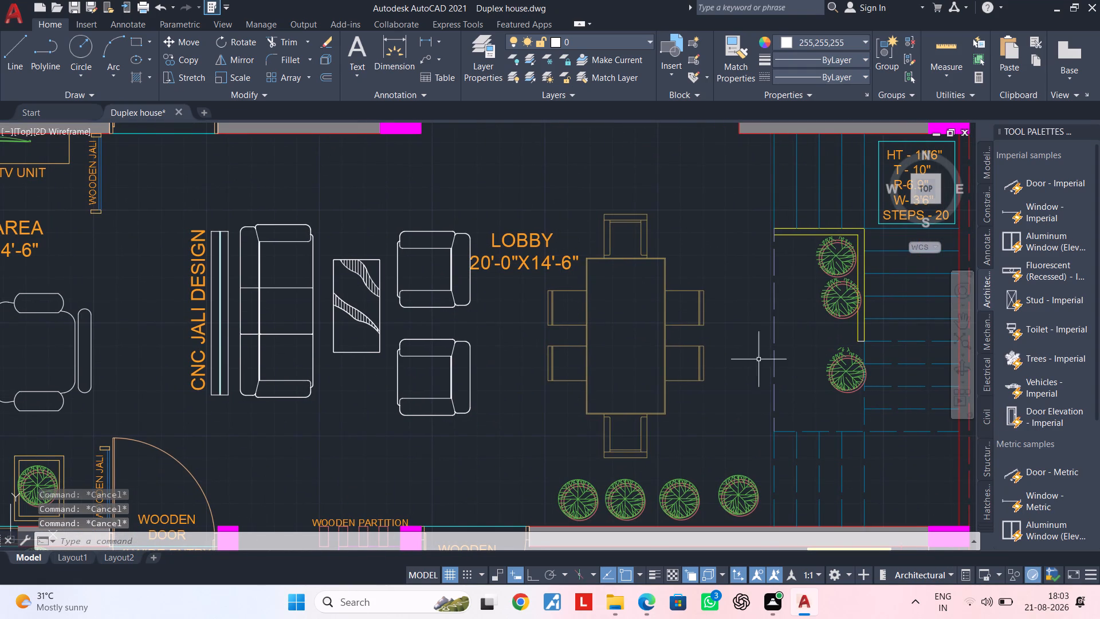
left_click(704, 362)
type("M")
key("space")
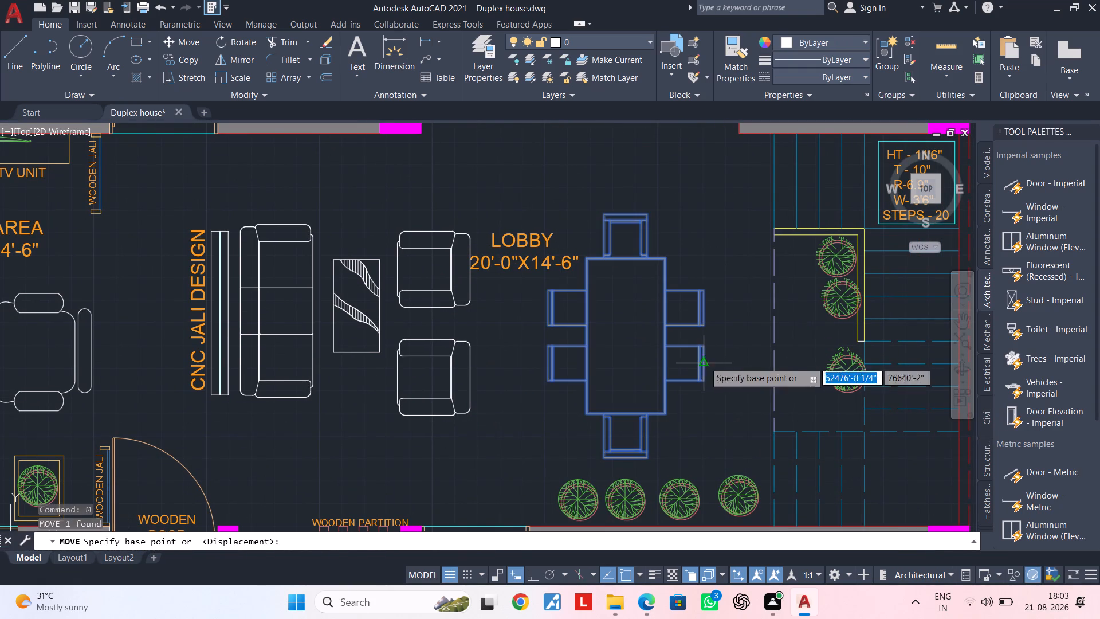
left_click(614, 350)
left_click(666, 347)
key("Escape")
scroll(651, 346, "down", 1)
middle_click_drag(651, 346, 666, 450)
key("Escape")
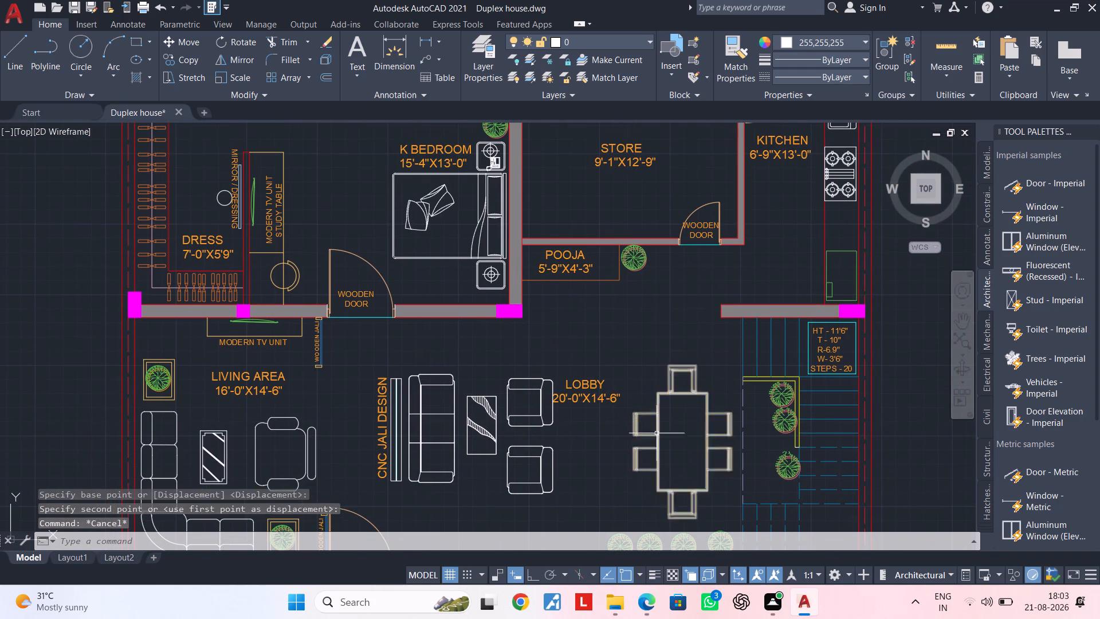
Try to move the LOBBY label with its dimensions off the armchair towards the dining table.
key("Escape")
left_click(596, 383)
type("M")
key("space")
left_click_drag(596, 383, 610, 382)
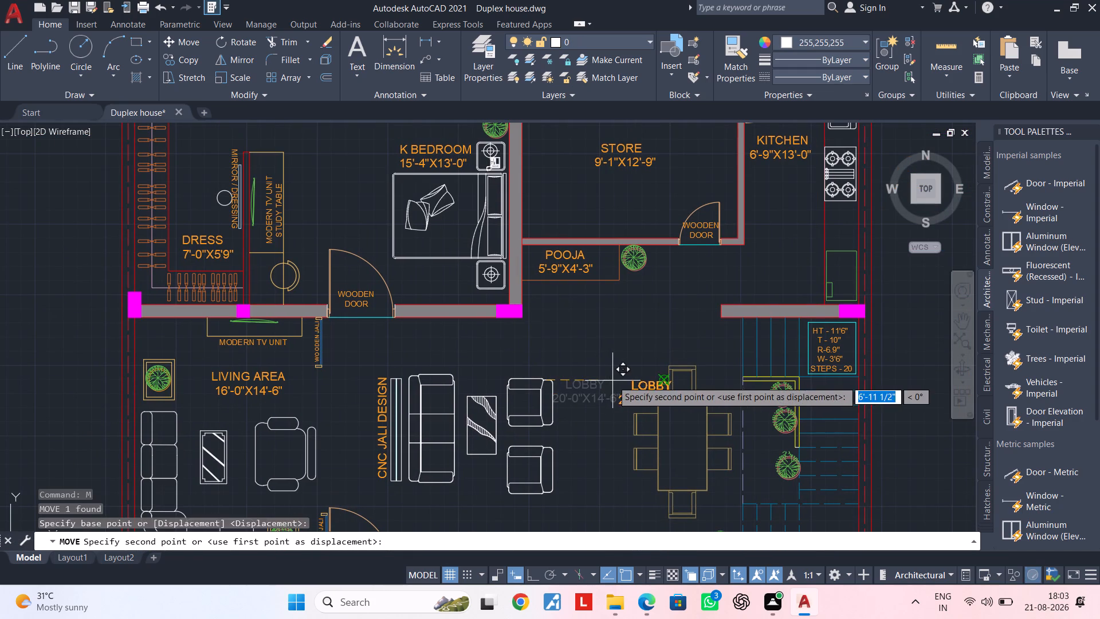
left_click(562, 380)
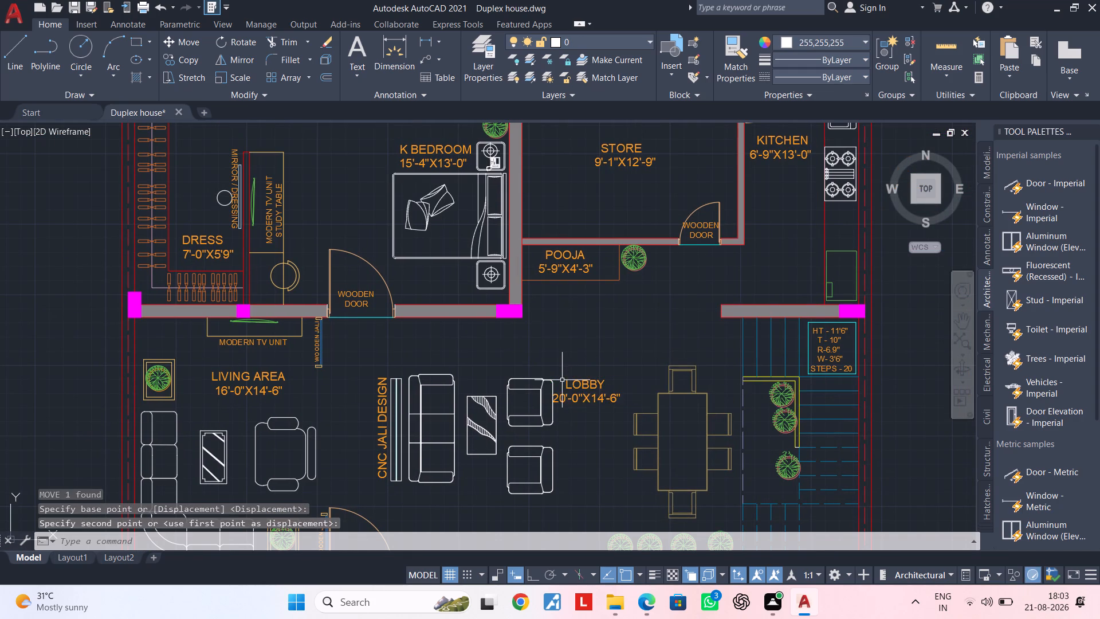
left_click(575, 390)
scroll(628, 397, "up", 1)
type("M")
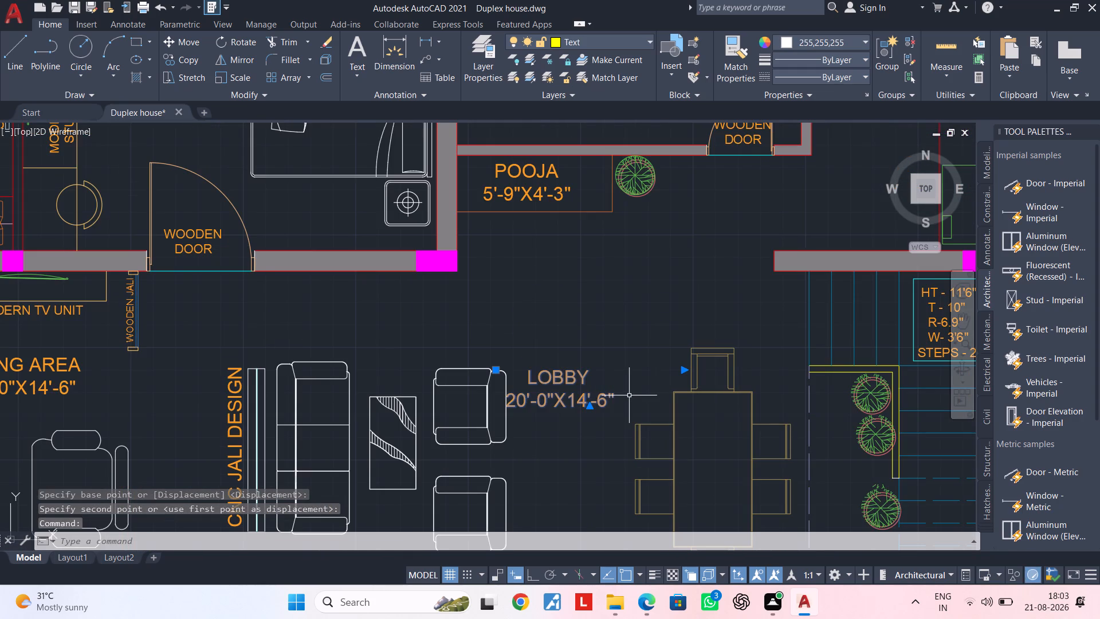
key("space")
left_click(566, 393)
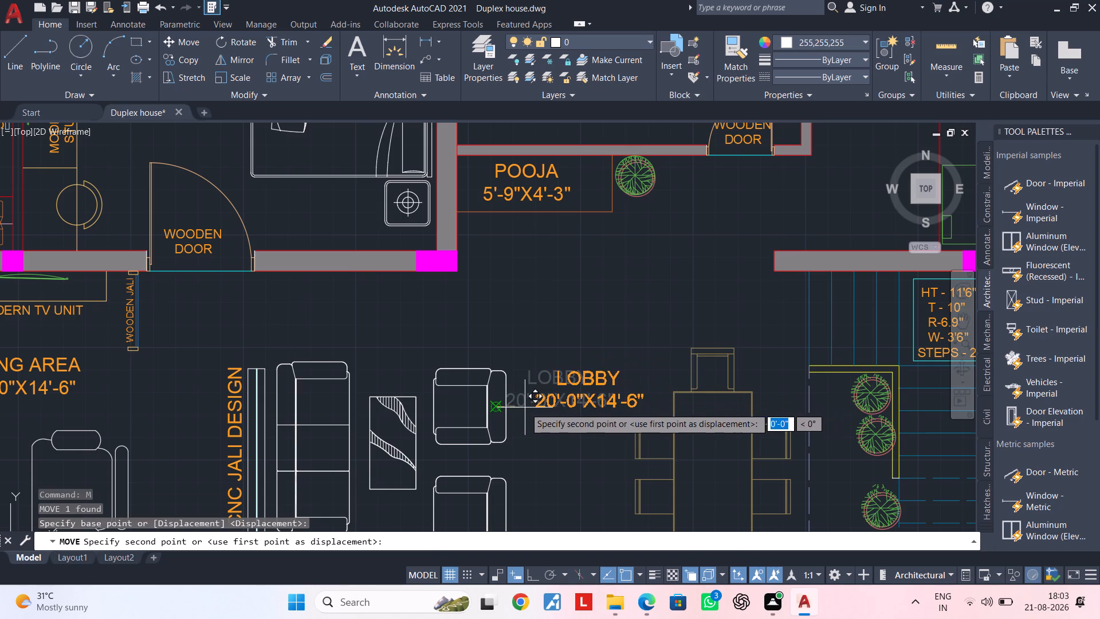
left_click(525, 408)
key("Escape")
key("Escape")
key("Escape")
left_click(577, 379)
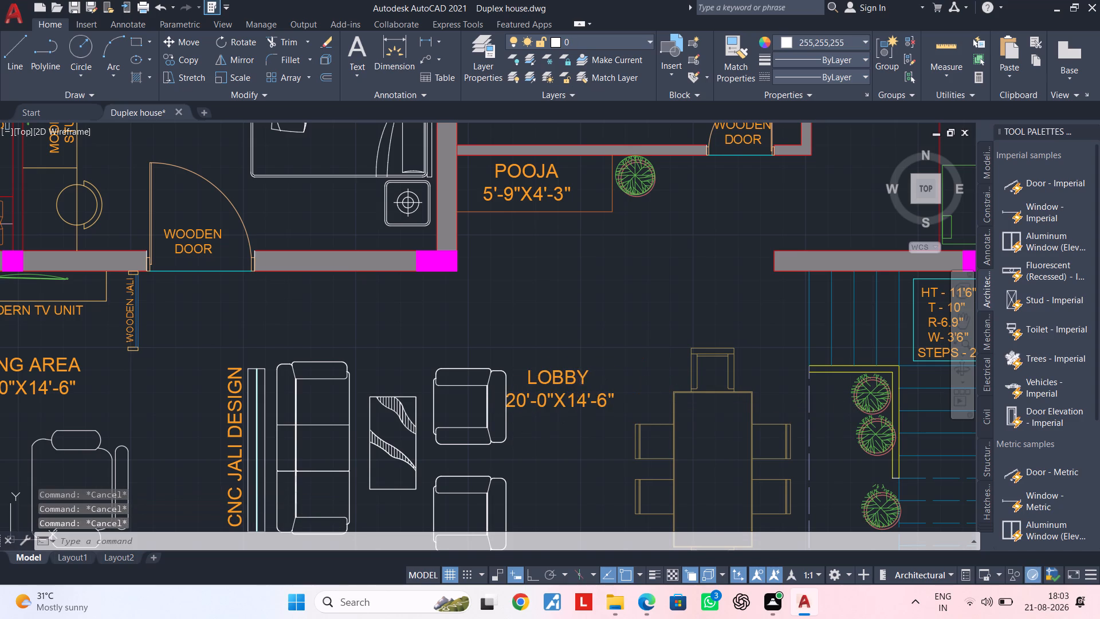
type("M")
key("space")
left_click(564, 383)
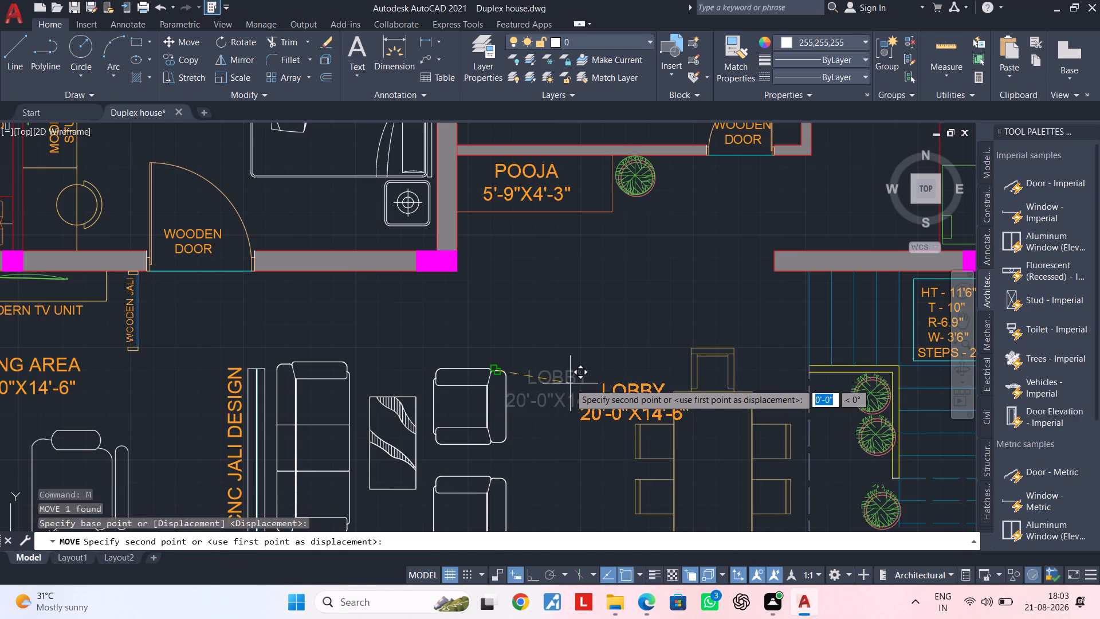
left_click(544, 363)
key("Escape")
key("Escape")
Move the LOBBY label with its dimensions horizontally, clear of the armchair and closer to the dining table.
scroll(568, 392, "up", 3)
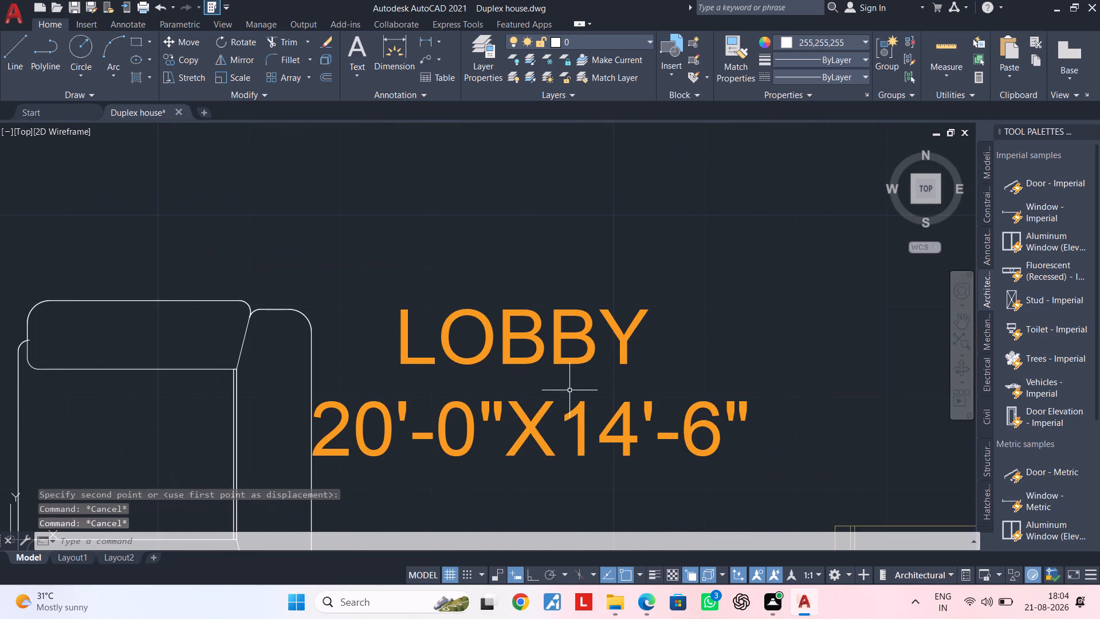
left_click(552, 337)
type("M")
key("space")
left_click(529, 359)
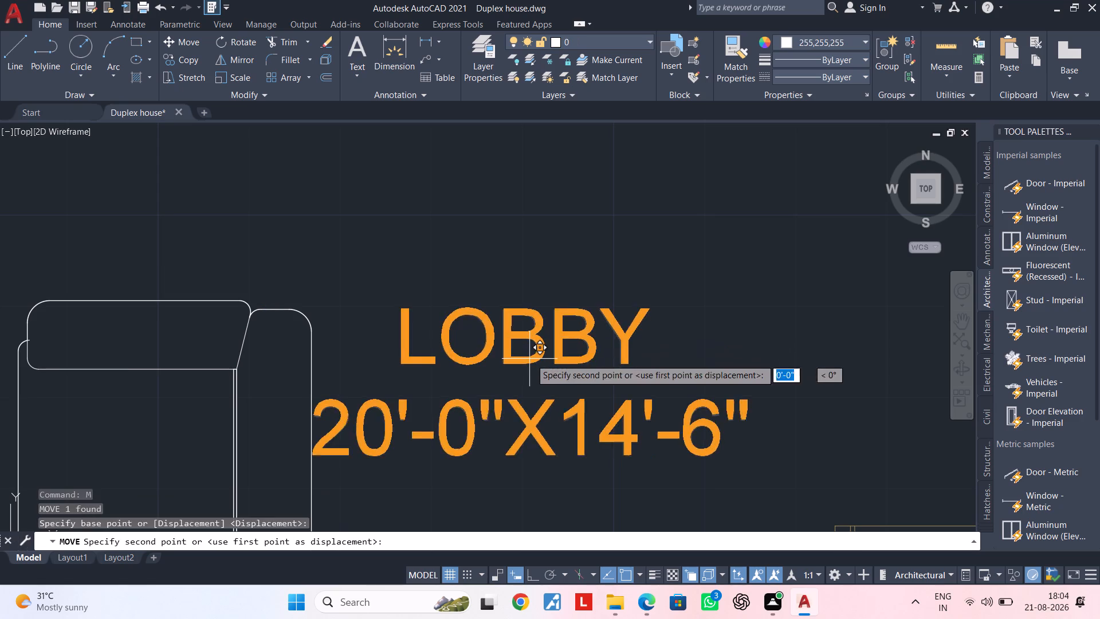
double_click(637, 359)
scroll(649, 362, "down", 2)
middle_click_drag(667, 367, 556, 391)
key("Escape")
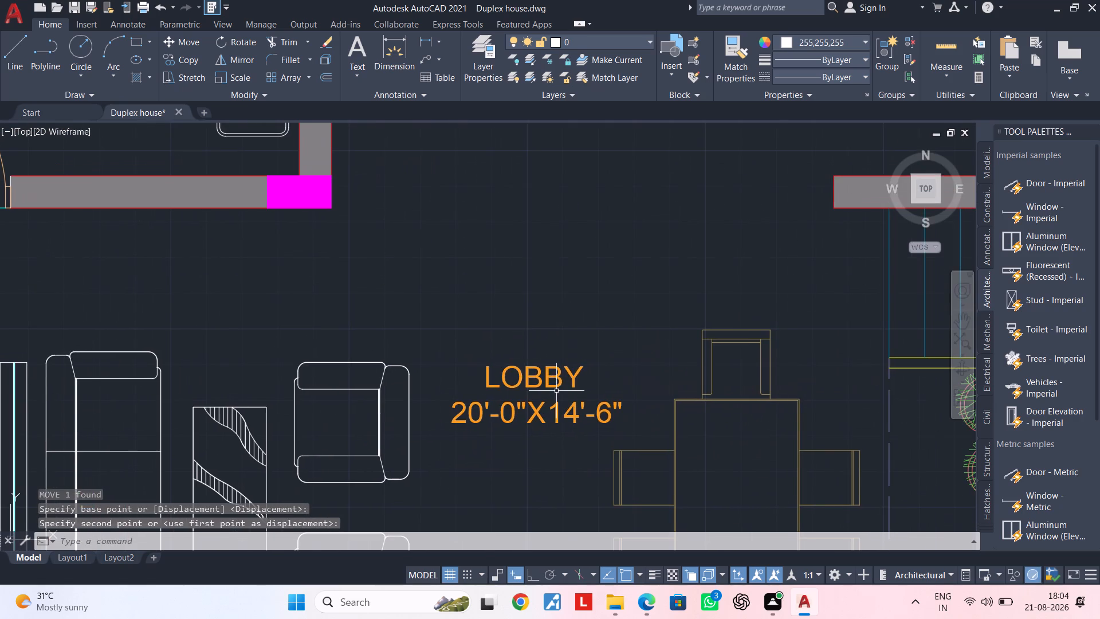
key("Escape")
scroll(588, 381, "down", 1)
middle_click_drag(588, 381, 568, 416)
key("Escape")
key("Escape")
key("Escape")
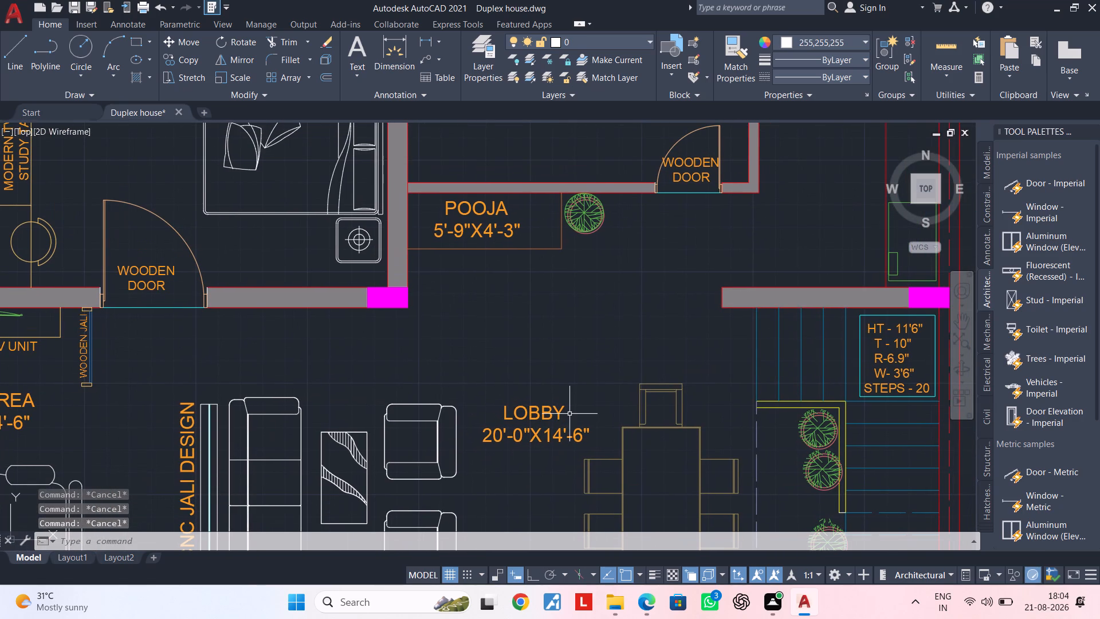
middle_click_drag(568, 420, 608, 339)
key("Escape")
middle_click_drag(607, 344, 599, 384)
key("Escape")
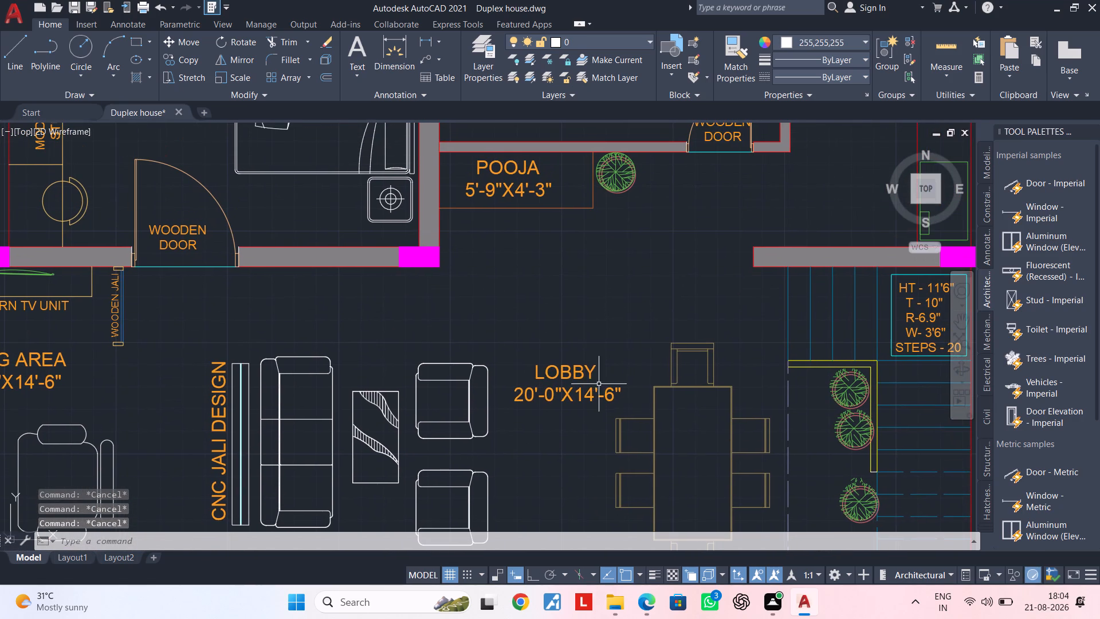
key("Escape")
Copy the LOBBY label to the free space directly below it, between the armchairs and the dining table.
left_click(579, 371)
key("c")
key("o")
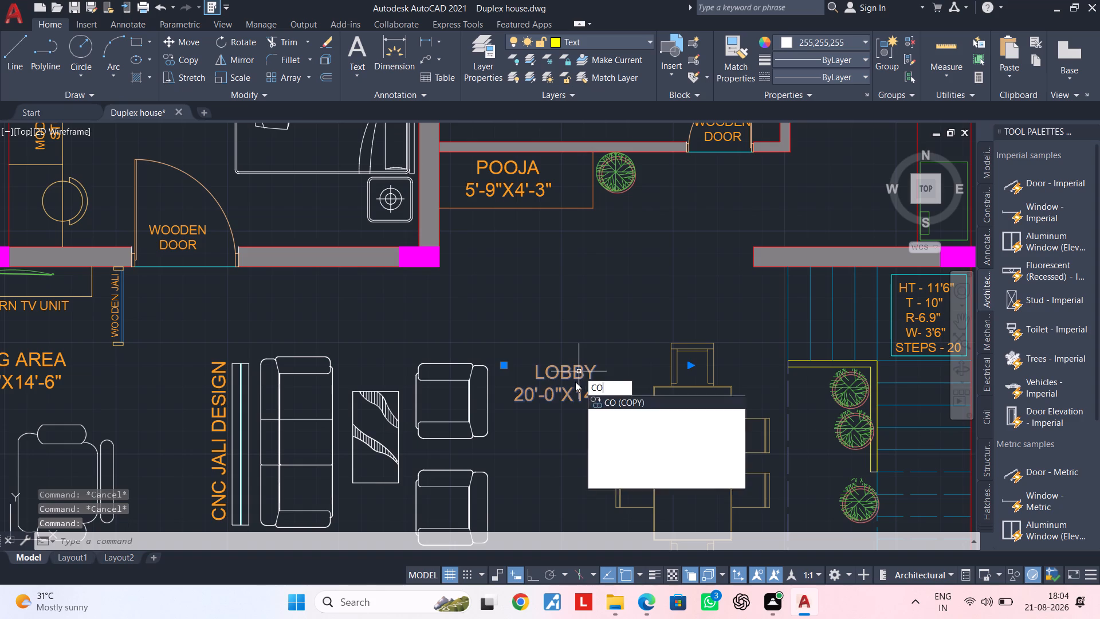
key("space")
left_click(572, 374)
middle_click_drag(554, 457, 577, 387)
scroll(577, 387, "up", 1)
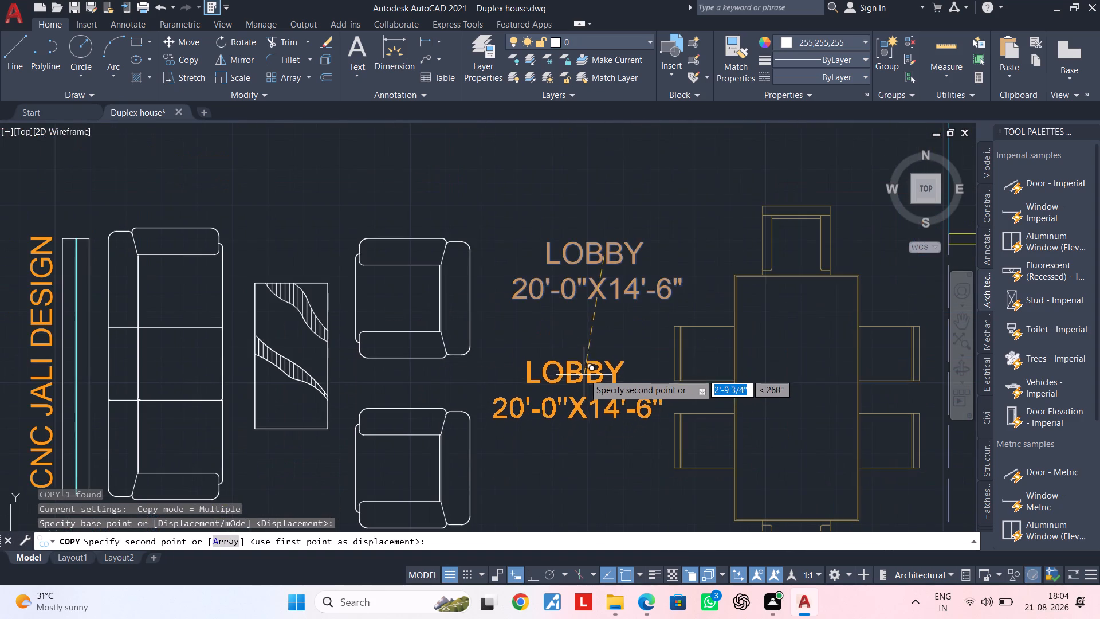
left_click(584, 363)
key("Escape")
key("Escape")
Replace the whole text of the copied label below LOBBY with the level note Lvl. + 3'-0".
double_click(638, 400)
left_click(667, 399)
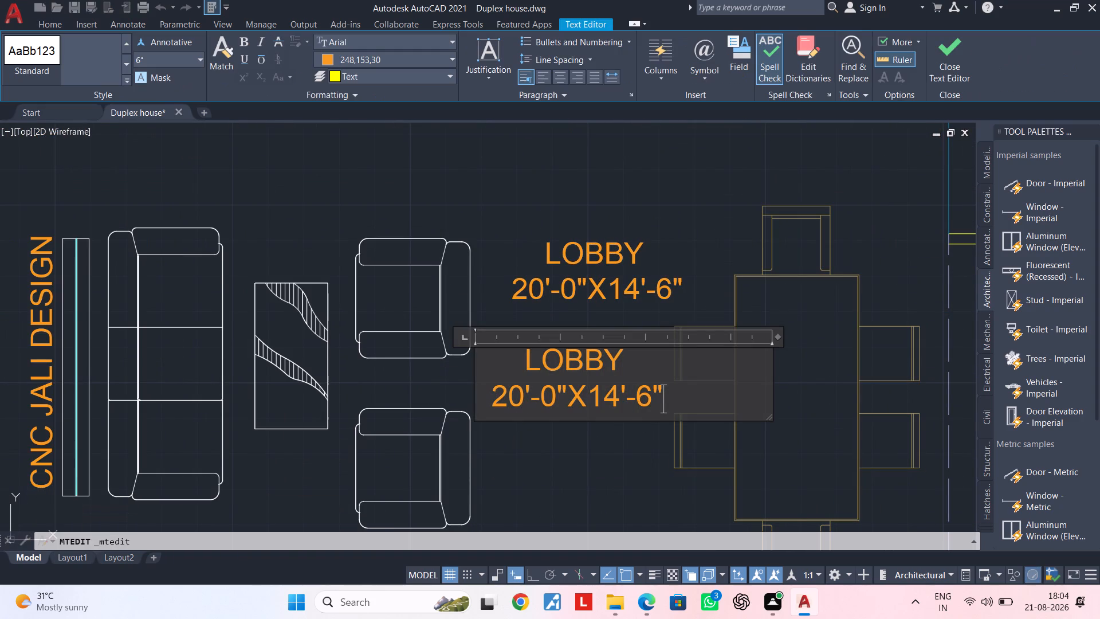
key("BackSpace")
key("BackSpace")
key("BackSpace")
key("BackSpace")
key("BackSpace")
key("BackSpace")
key("BackSpace")
key("BackSpace")
key("BackSpace")
key("BackSpace")
key("BackSpace")
key("BackSpace")
key("BackSpace")
key("BackSpace")
key("BackSpace")
key("BackSpace")
key("BackSpace")
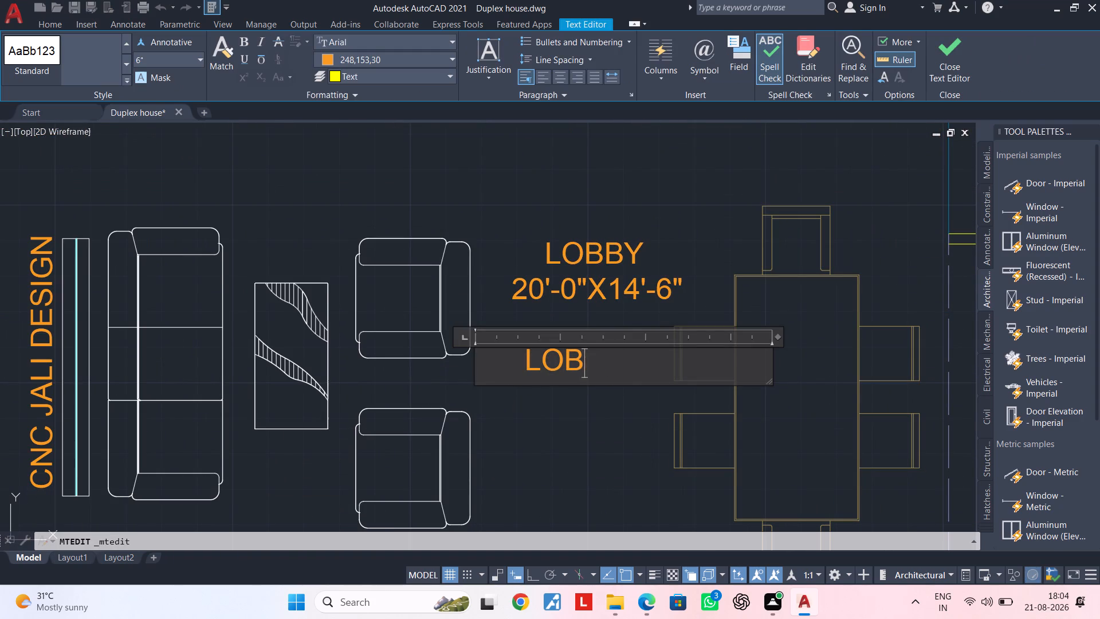
key("BackSpace")
key("BackSpace")
key("BackSpace")
key("BackSpace")
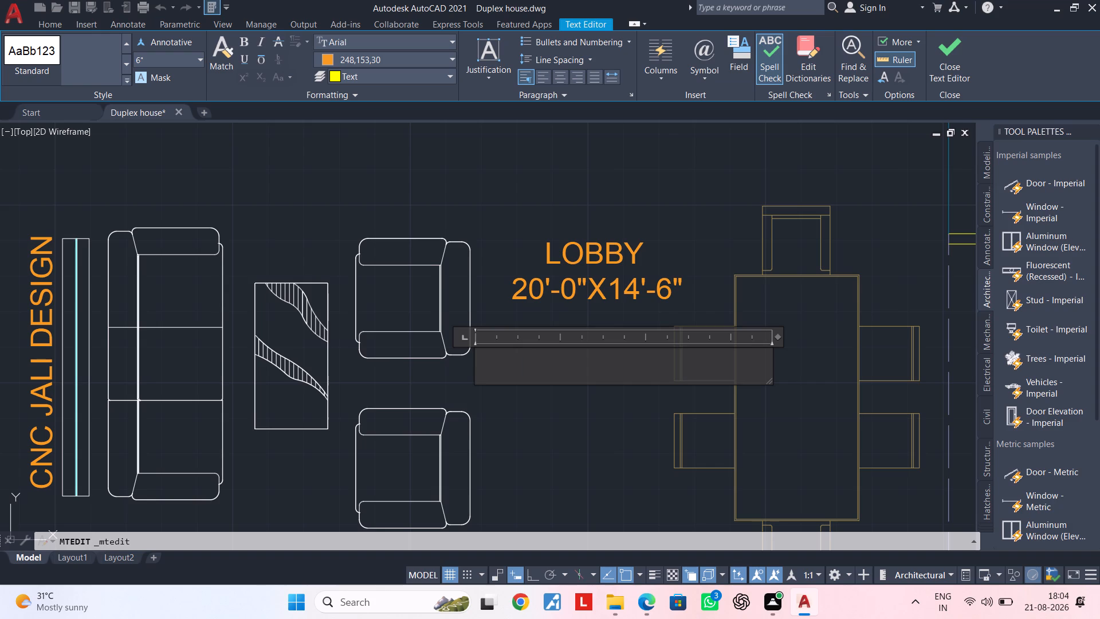
key("l")
key("v")
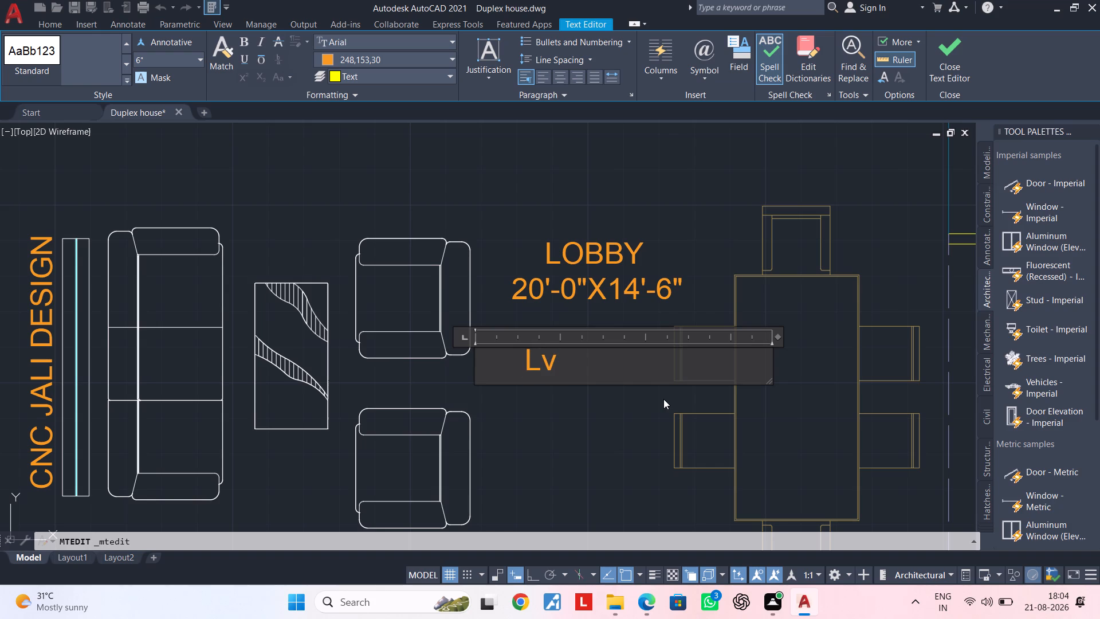
key("l")
key("period")
key("space")
key("space")
type("+3")
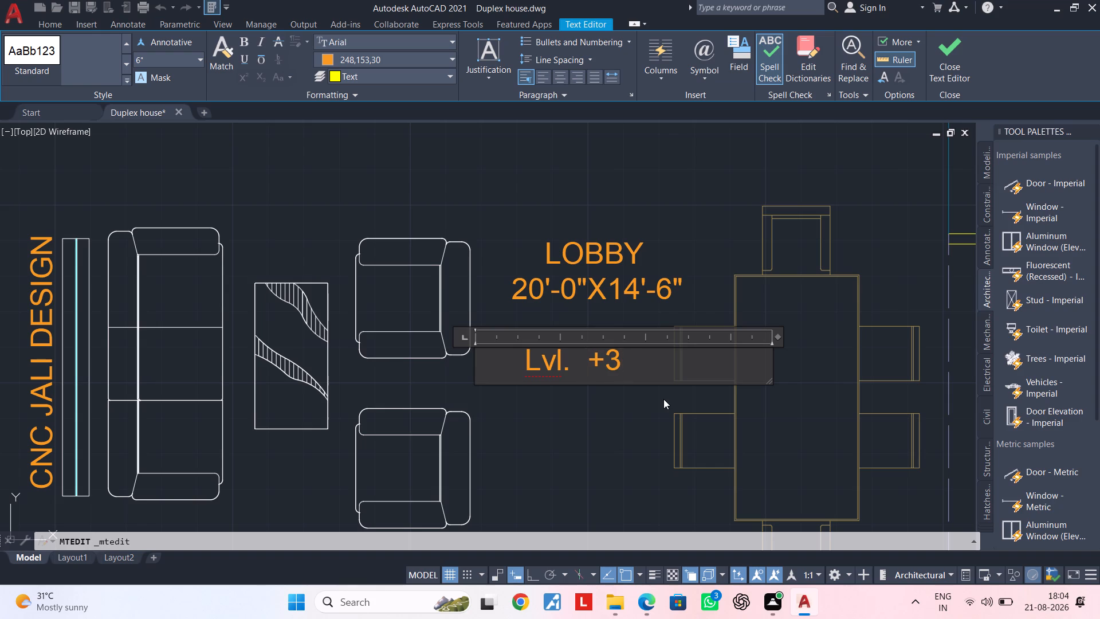
key("BackSpace")
key("BackSpace")
key("BackSpace")
type("+")
key("space")
key("3")
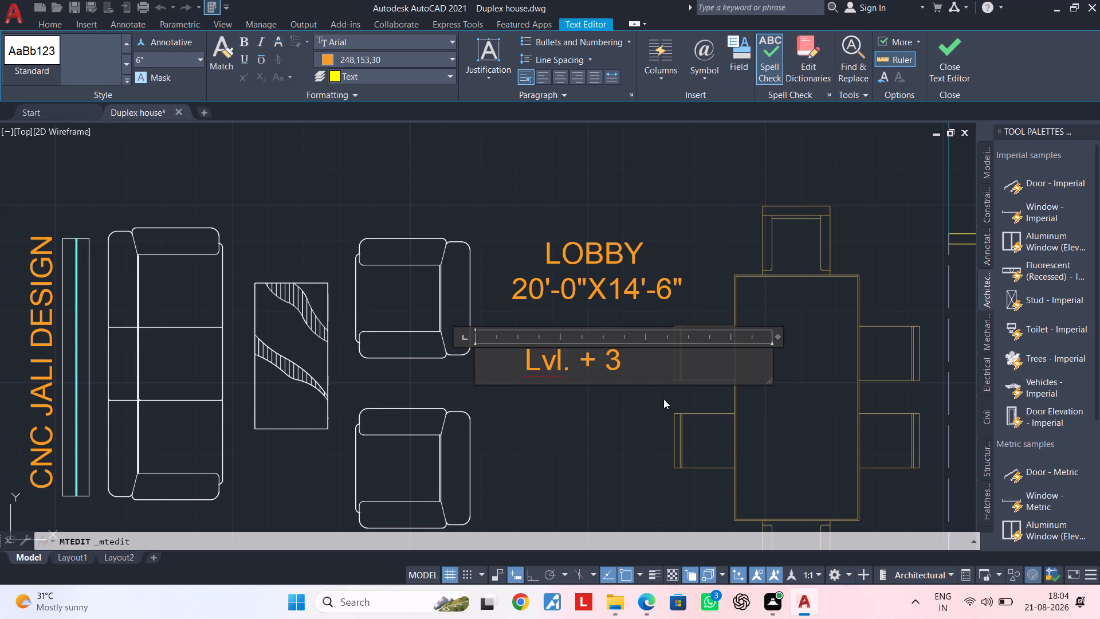
key("apostrophe")
type("-0\"")
left_click(622, 427)
key("Escape")
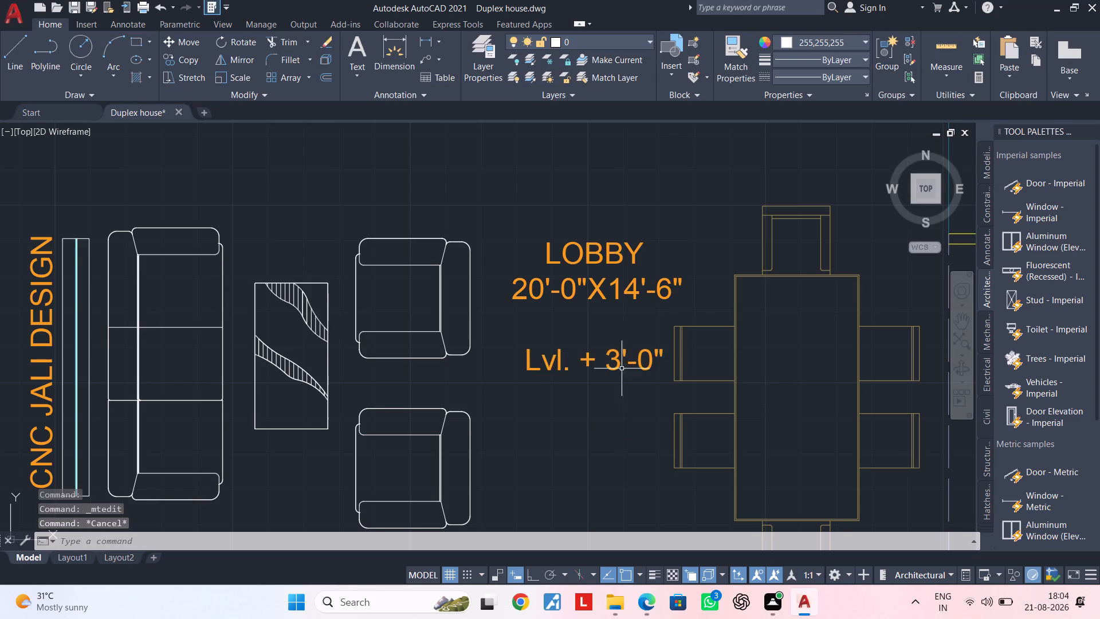
Set the text height of the lobby's level note to 7".
left_click(619, 363)
right_click(619, 363)
left_click(667, 558)
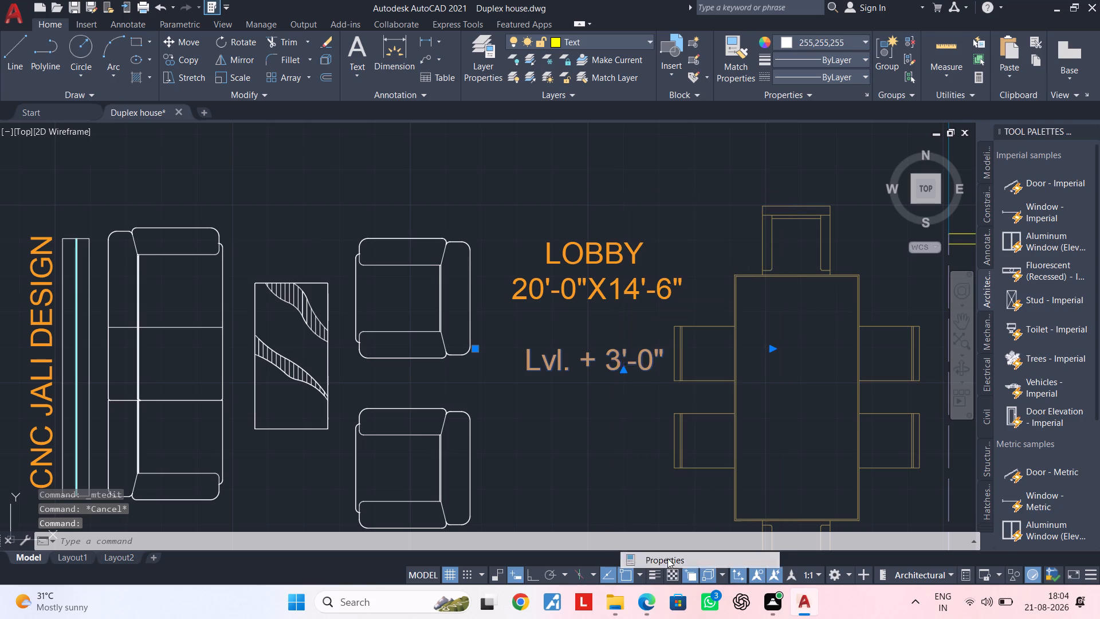
left_click(190, 354)
key("BackSpace")
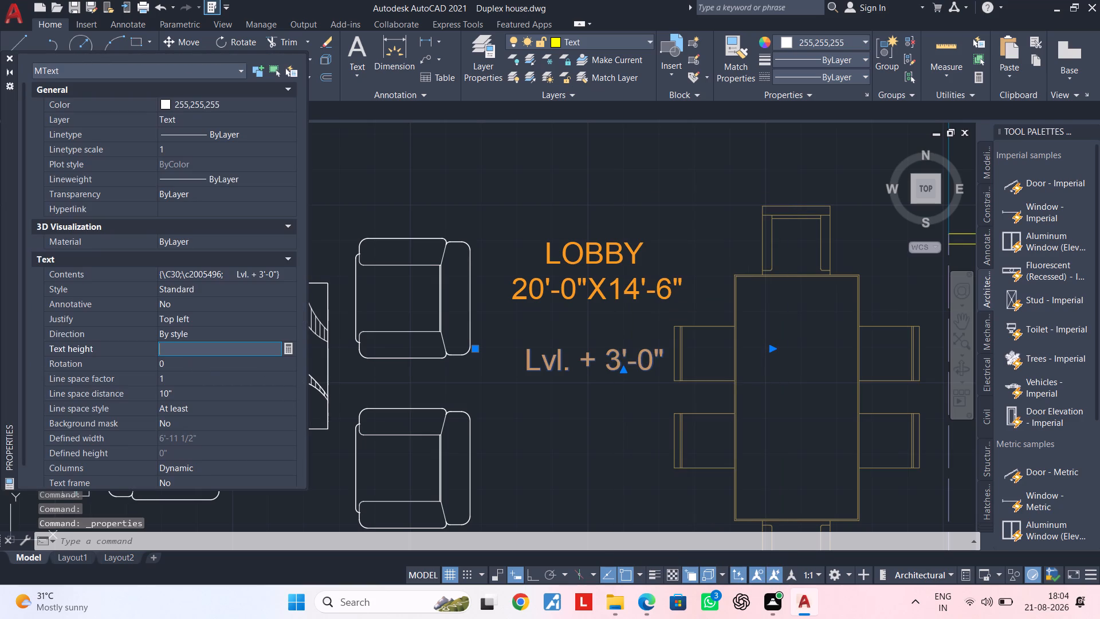
type("7\"")
key("Return")
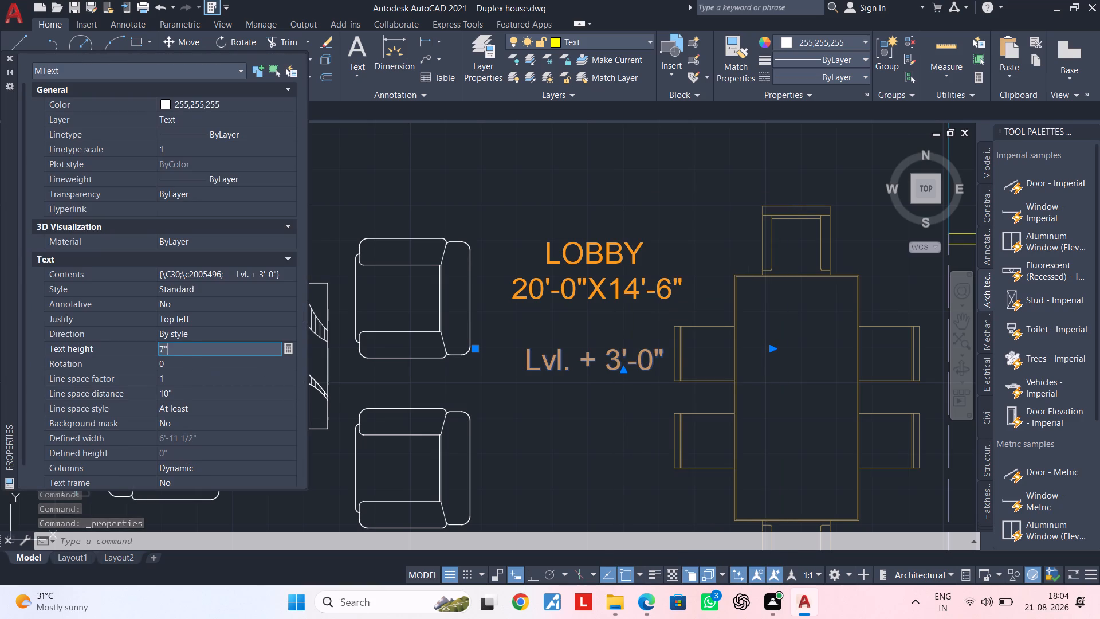
key("Escape")
key("Escape")
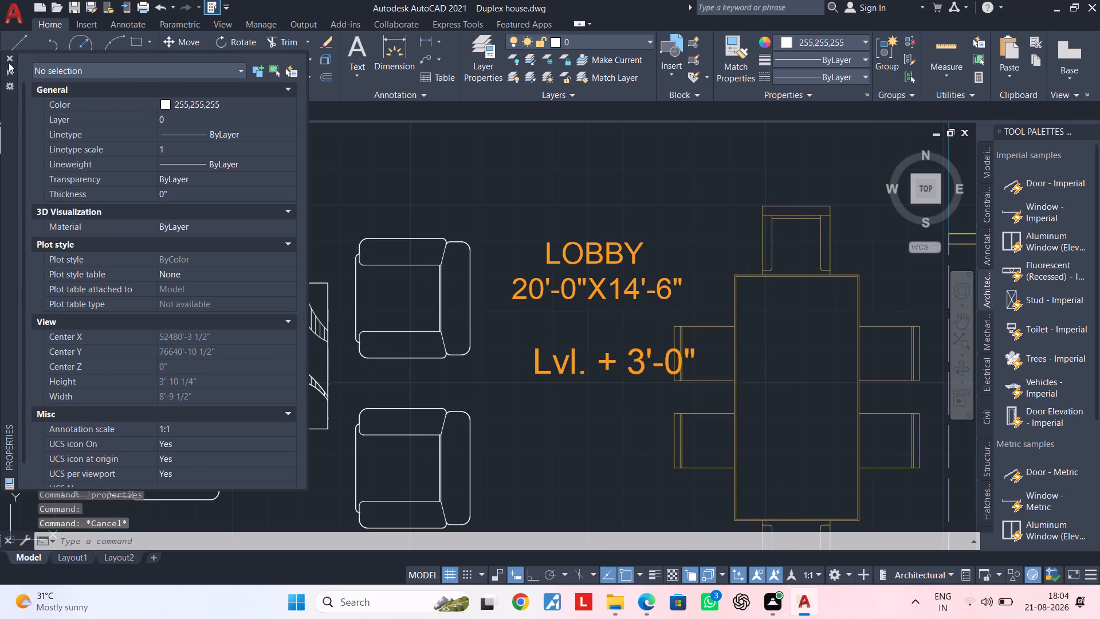
left_click(9, 62)
Move the level note away from the dining chairs so it sits centred beneath the LOBBY label.
left_click(536, 367)
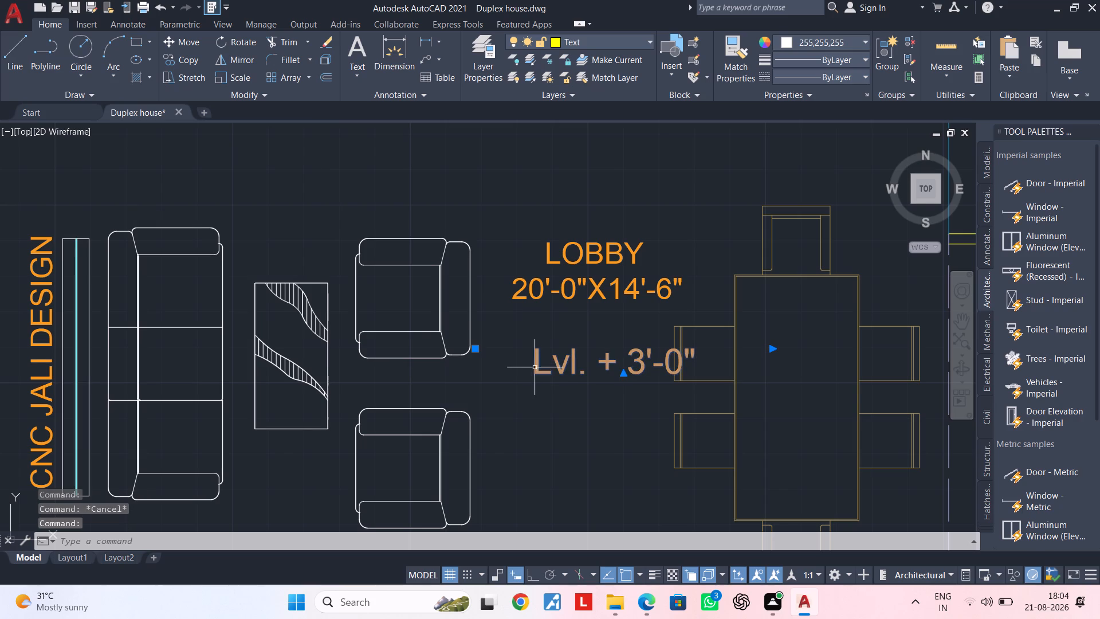
type("m")
key("space")
left_click(619, 366)
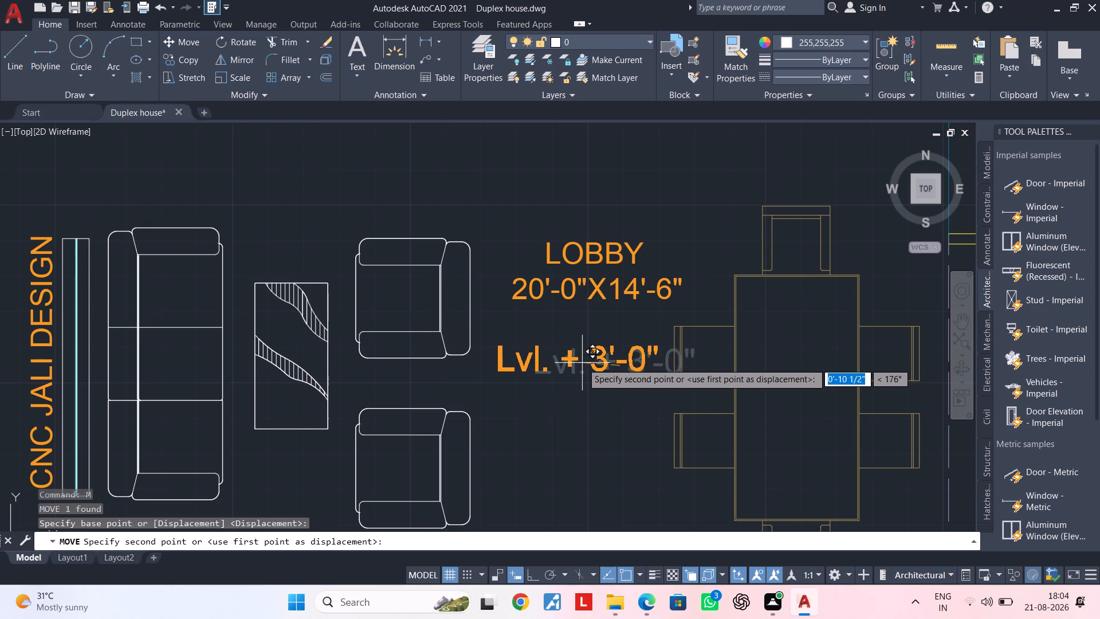
left_click(582, 363)
scroll(590, 370, "down", 2)
middle_click_drag(593, 362, 627, 291)
key("Escape")
Copy the lobby's level note to the front open area, beside the front end of the lower car.
left_click(626, 295)
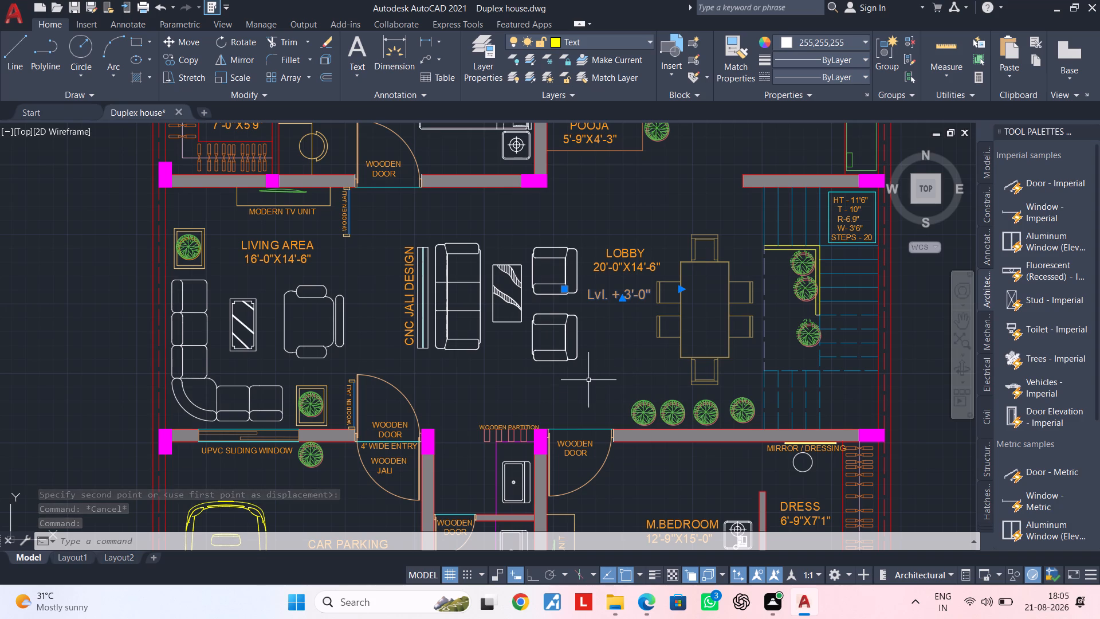
type("co")
key("space")
left_click_drag(623, 300, 619, 314)
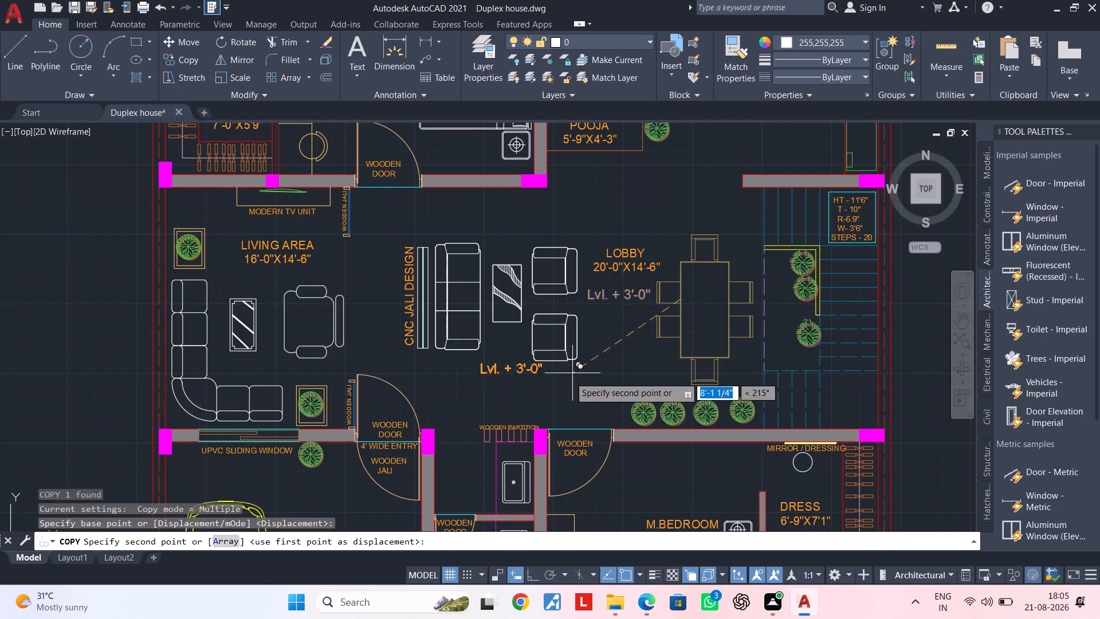
scroll(557, 398, "down", 1)
middle_click_drag(557, 393, 622, 240)
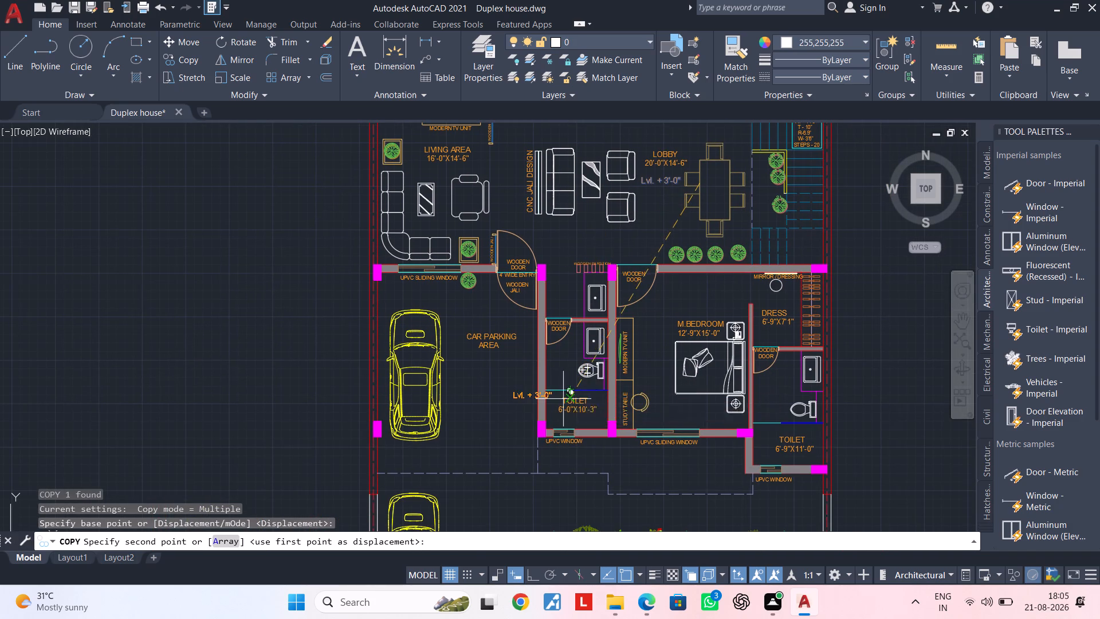
middle_click_drag(560, 399, 580, 261)
scroll(529, 372, "up", 2)
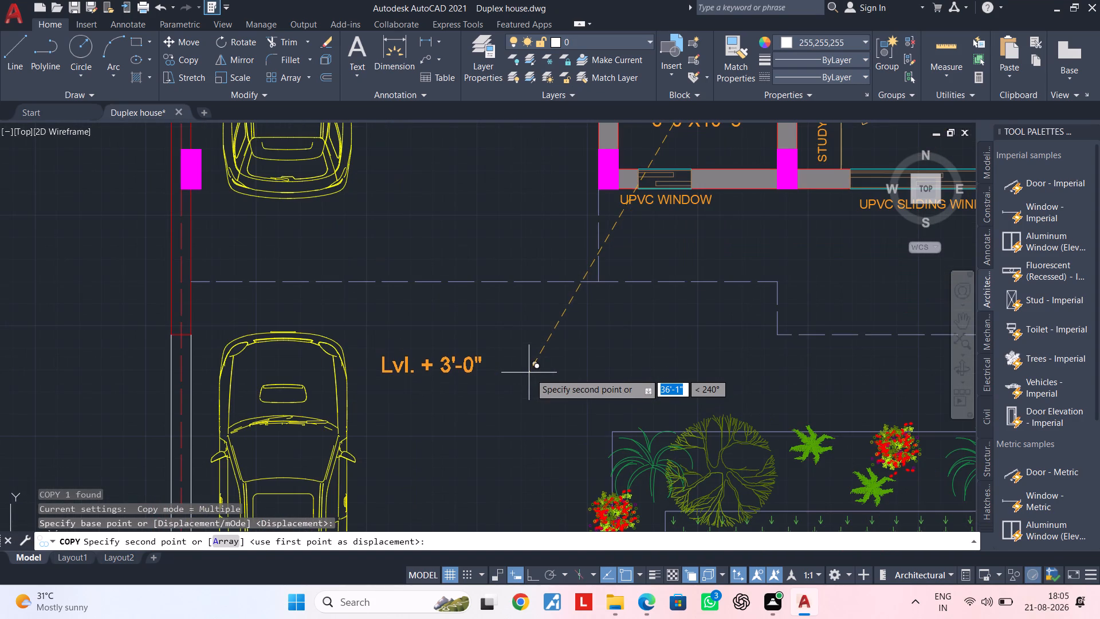
left_click(530, 373)
key("Escape")
Change the copied level note beside the lower car to read Lvl. + 2' - 6".
double_click(473, 366)
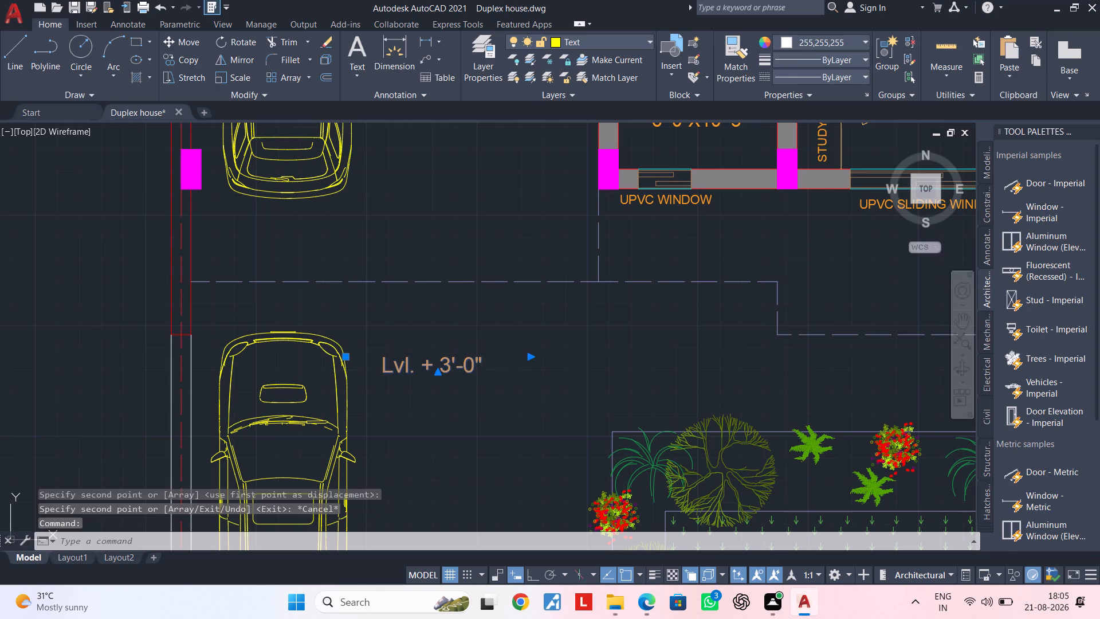
left_click(489, 364)
key("BackSpace")
key("BackSpace")
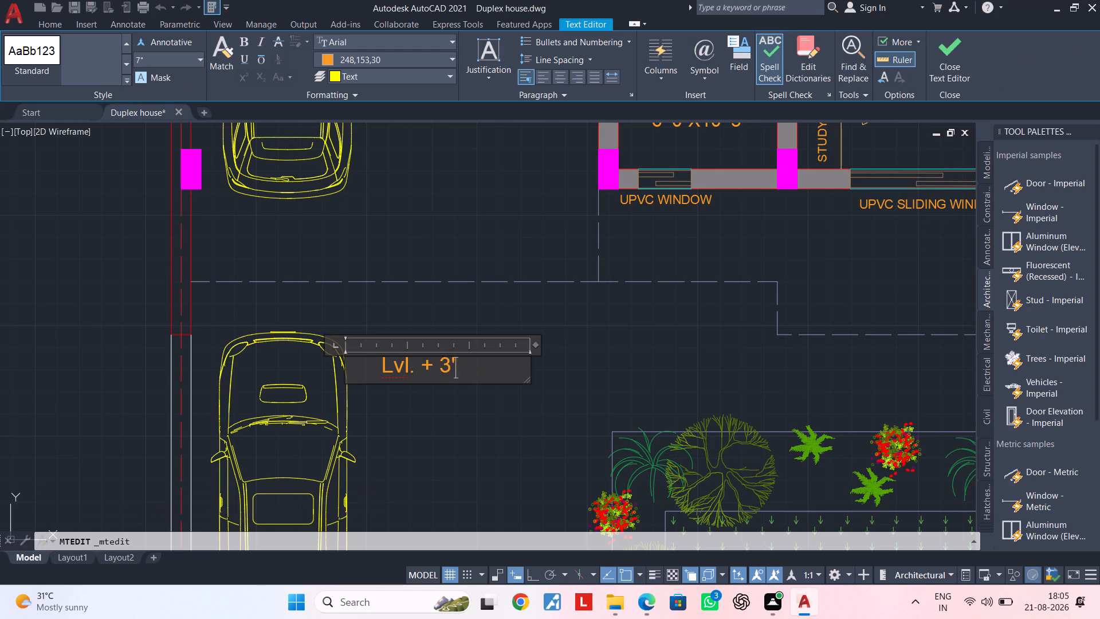
key("BackSpace")
key("BackSpace")
key("BackSpace")
key("2")
key("apostrophe")
key("space")
type("-")
key("space")
type("6\"")
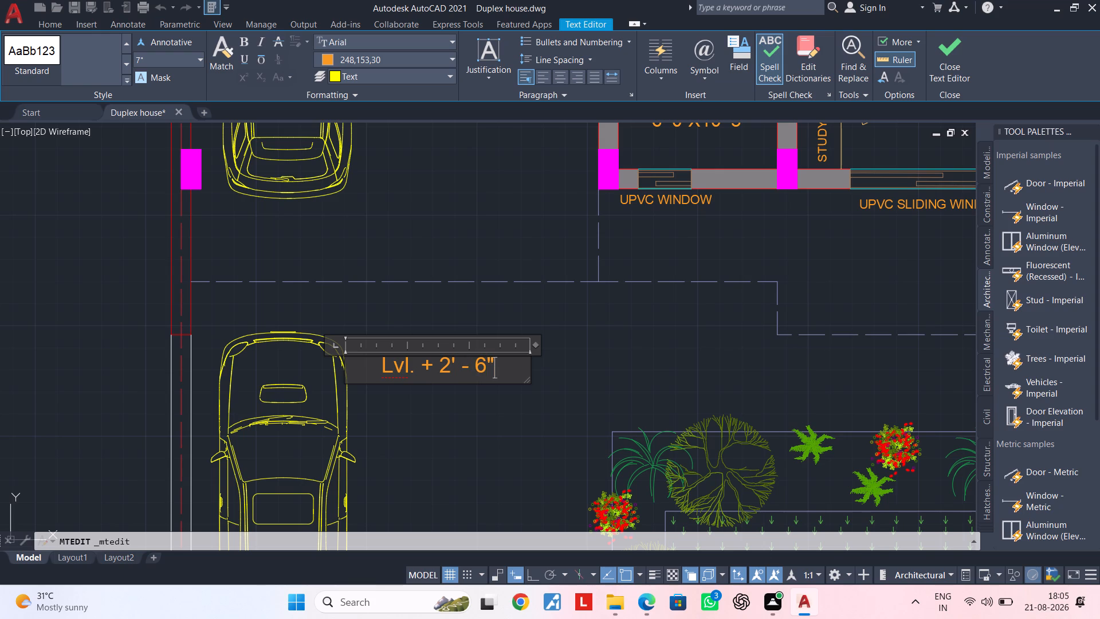
left_click(466, 401)
scroll(467, 404, "down", 2)
key("Escape")
middle_click_drag(500, 412, 410, 386)
middle_click_drag(410, 386, 462, 358)
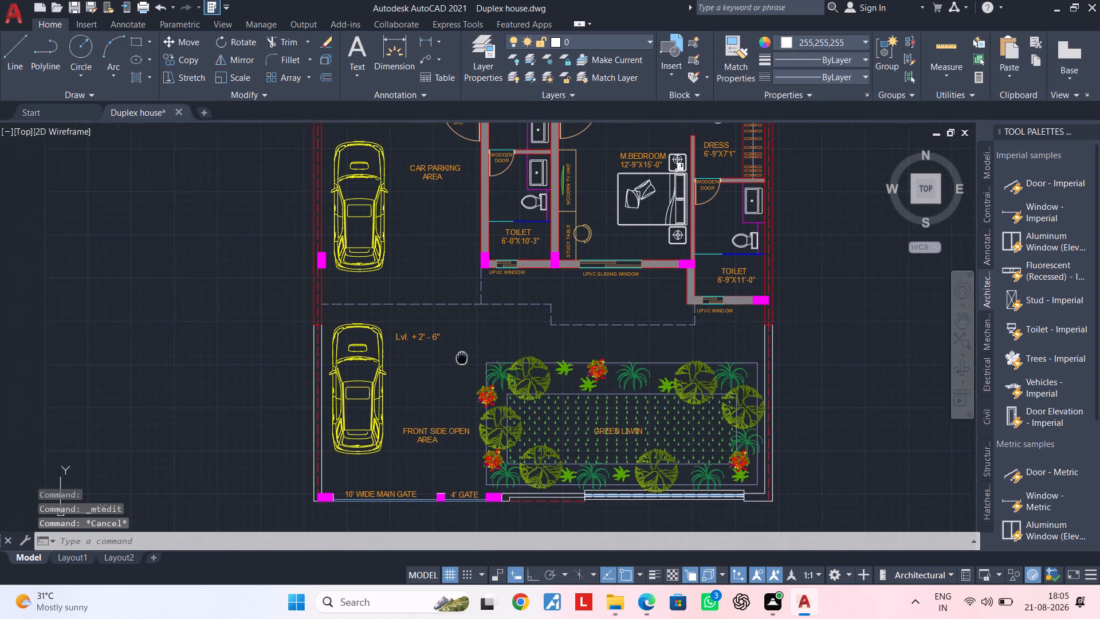
middle_click_drag(462, 358, 467, 355)
key("Escape")
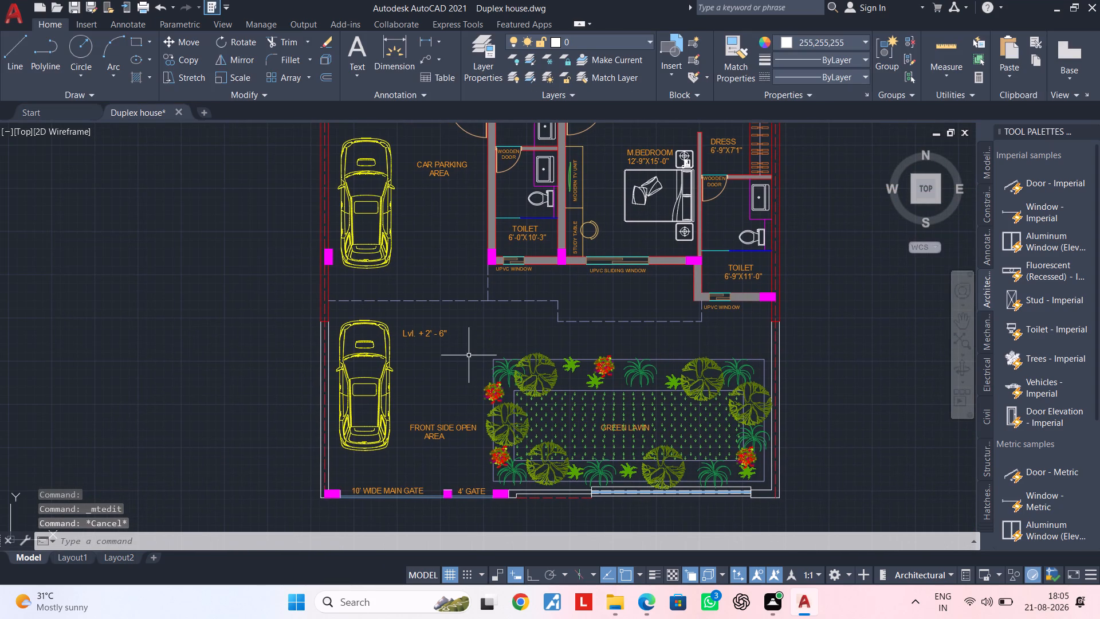
key("Escape")
key("Escape")
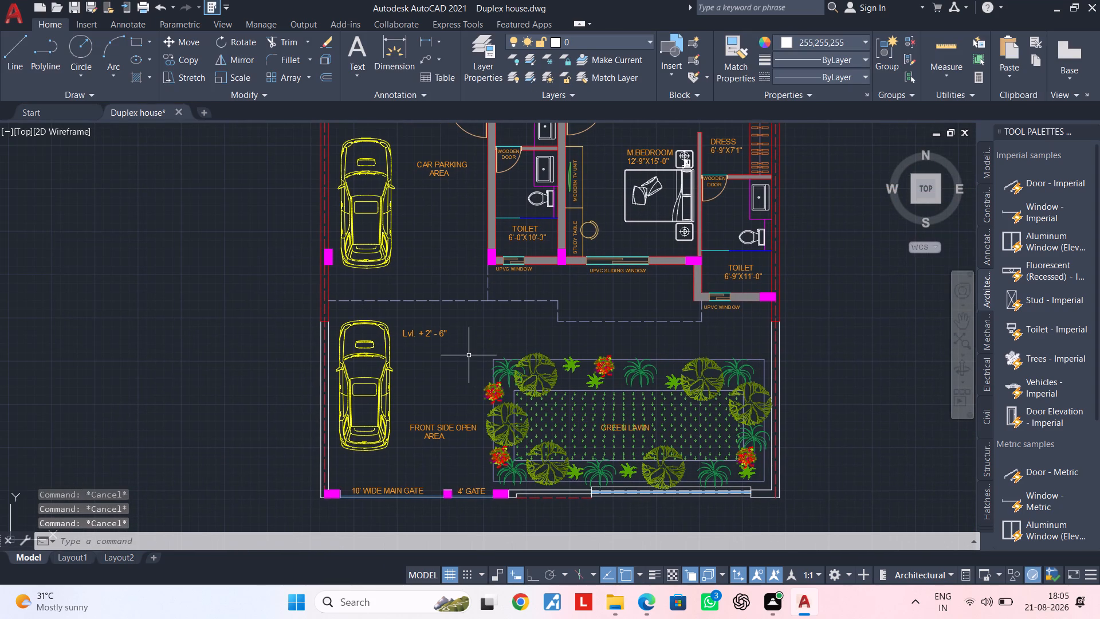
Set the text height of the front open area's level note to 8".
scroll(446, 350, "down", 2)
scroll(446, 350, "up", 3)
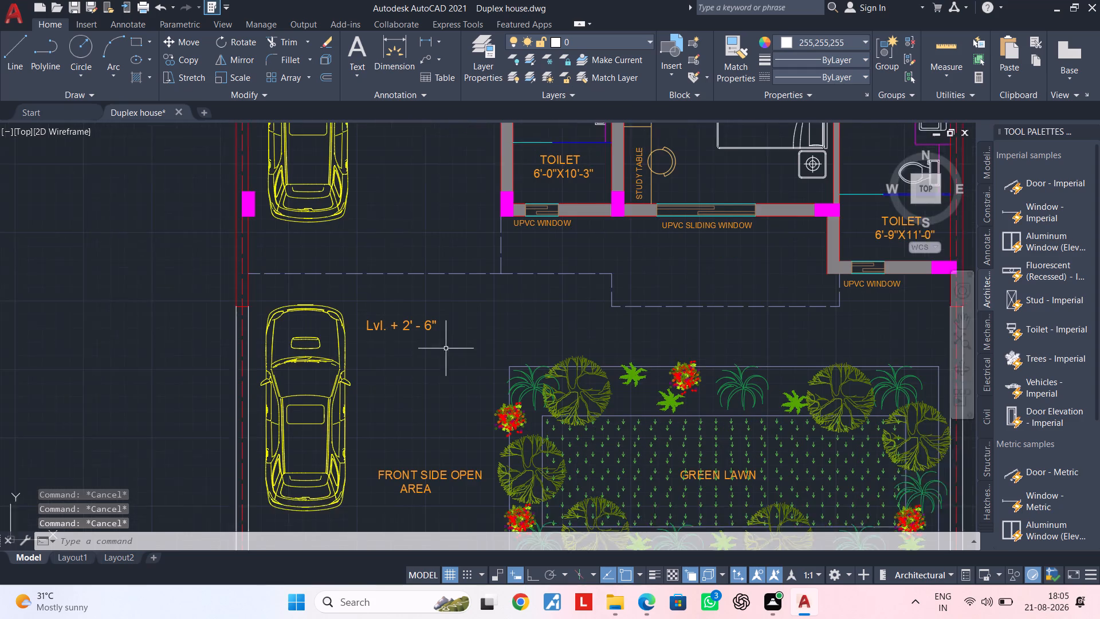
middle_click_drag(446, 354, 441, 388)
left_click(448, 347)
double_click(356, 374)
right_click(396, 393)
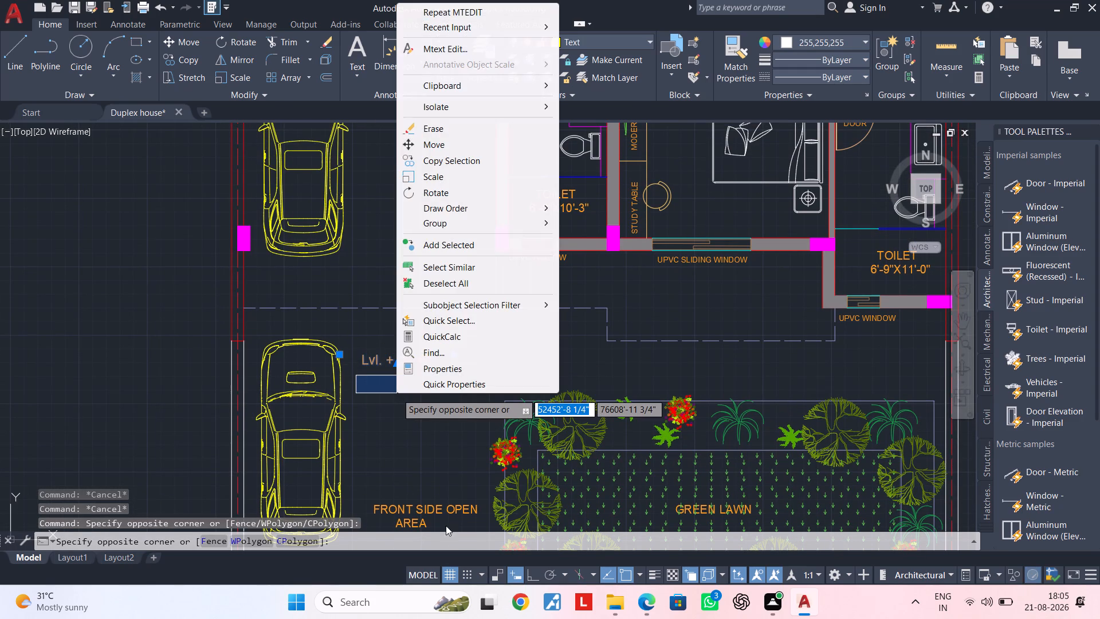
left_click(453, 369)
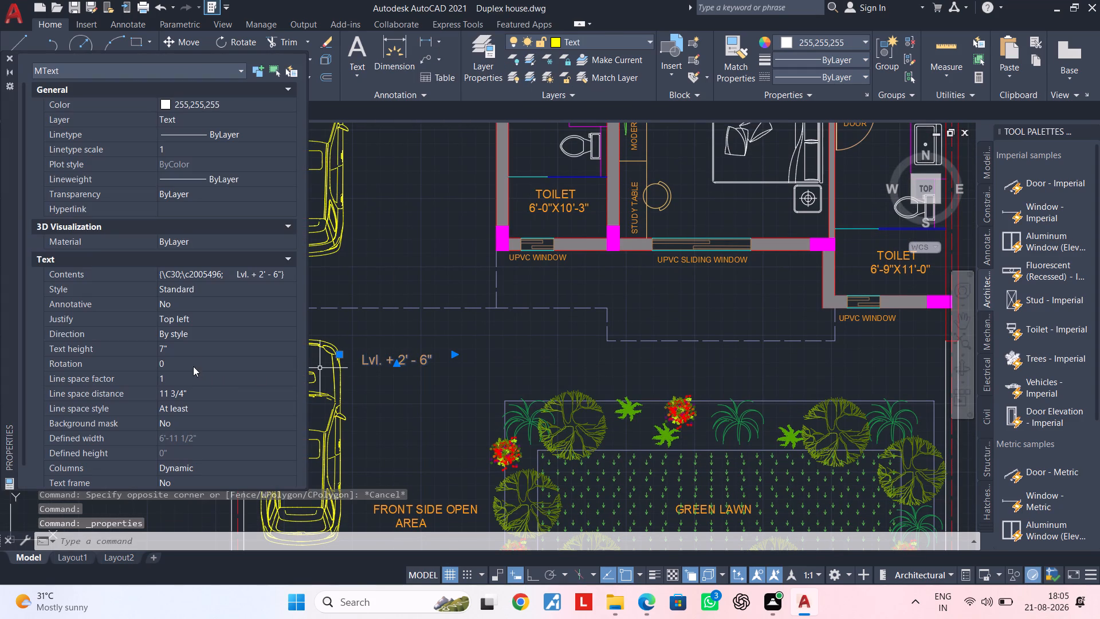
left_click(189, 348)
key("BackSpace")
type("8\"")
key("Return")
key("backslash")
key("Escape")
key("Escape")
key("Escape")
key("Escape")
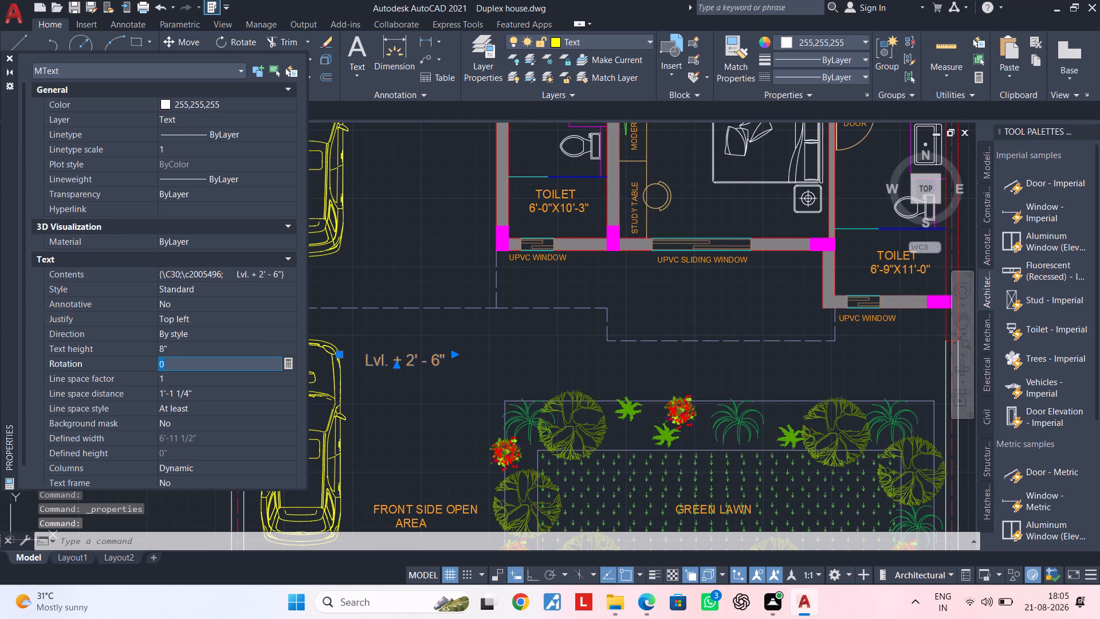
left_click(11, 58)
key("Escape")
key("Escape")
Set the text height of the GREEN LAWN label to 8".
scroll(481, 338, "down", 1)
middle_click_drag(477, 342, 333, 375)
key("Escape")
middle_click_drag(345, 371, 469, 278)
key("Escape")
middle_click_drag(473, 319, 496, 258)
key("Escape")
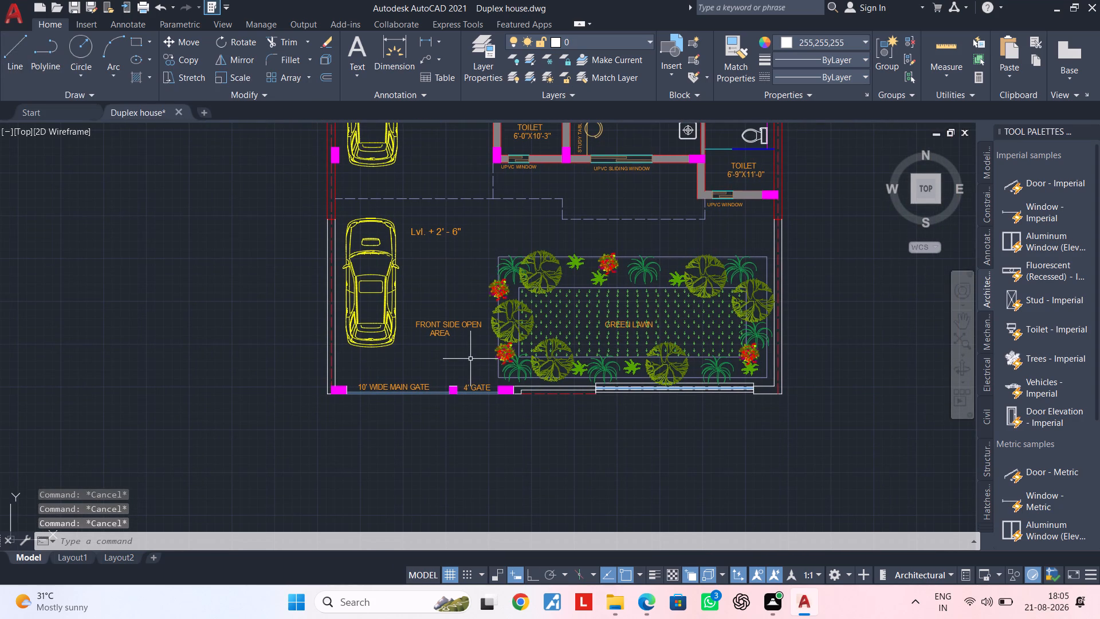
scroll(469, 360, "down", 1)
middle_click_drag(466, 362, 429, 430)
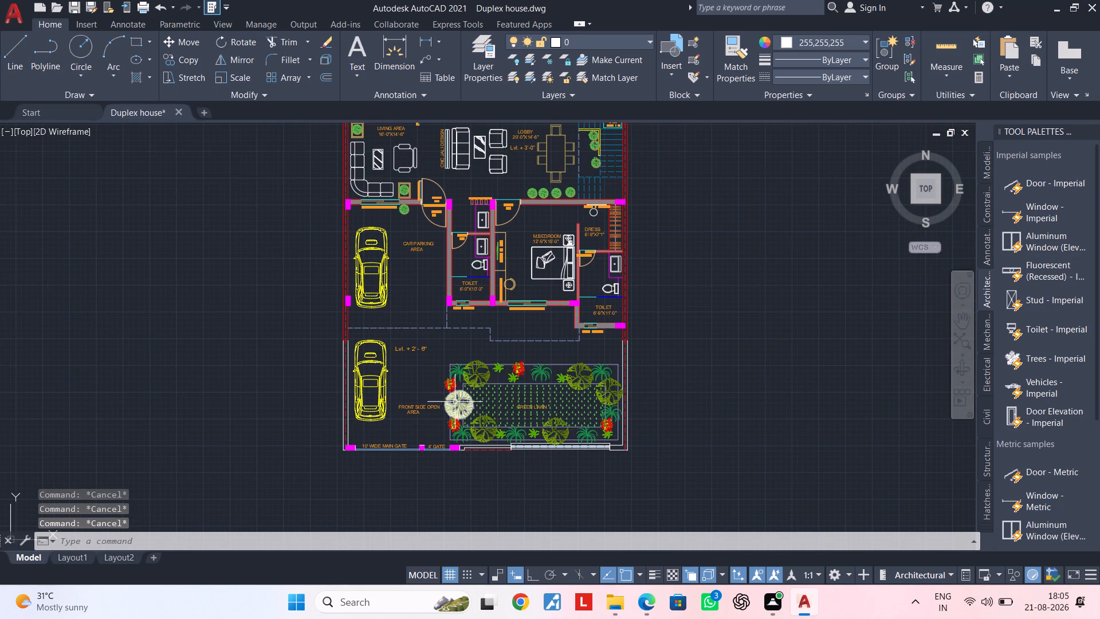
key("Escape")
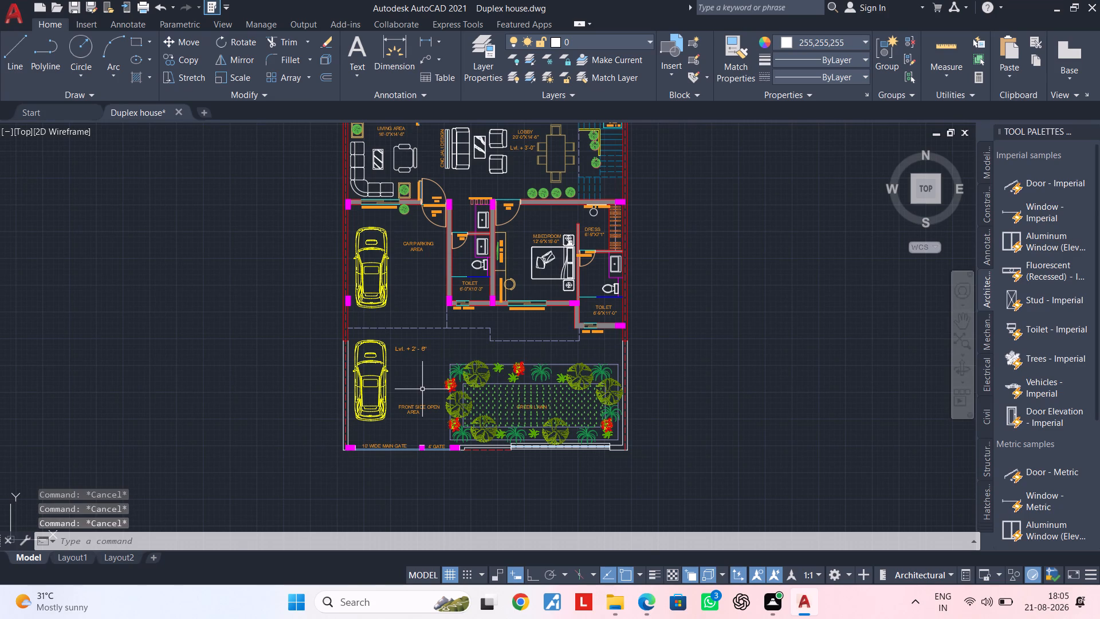
key("Escape")
key("Escape")
scroll(532, 407, "up", 4)
scroll(551, 402, "down", 3)
middle_click_drag(551, 402, 556, 438)
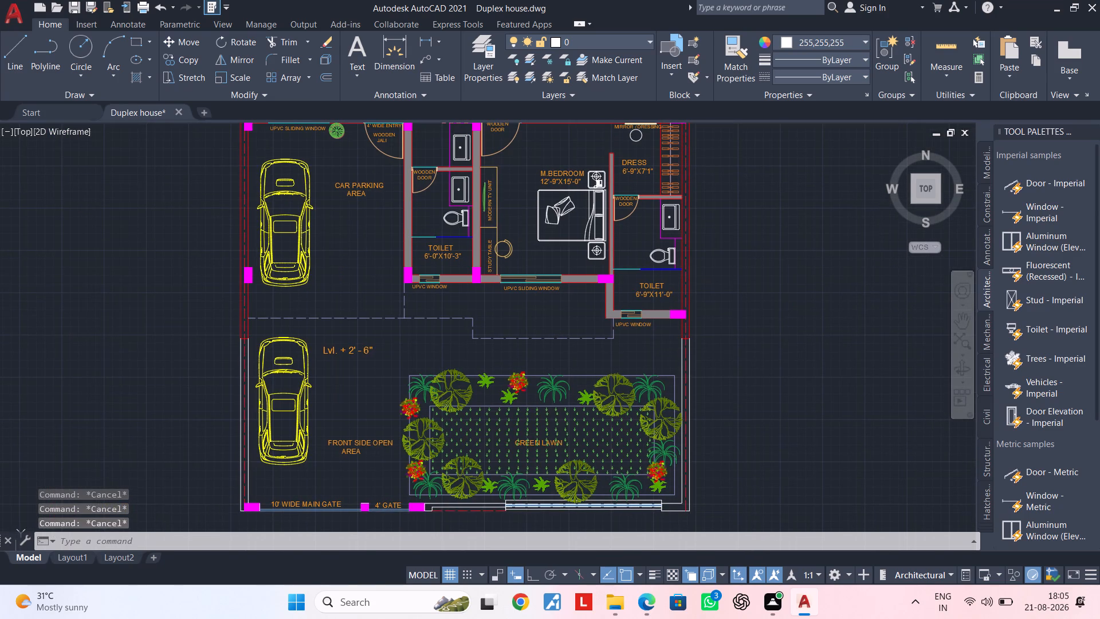
scroll(549, 445, "up", 2)
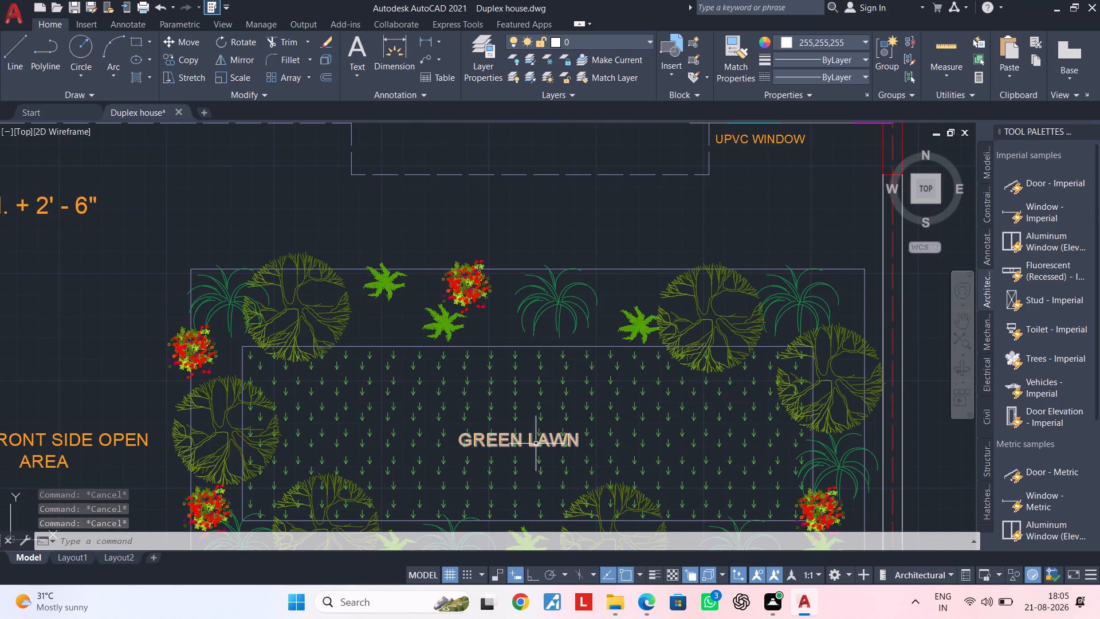
left_click(536, 444)
right_click(535, 444)
left_click(583, 418)
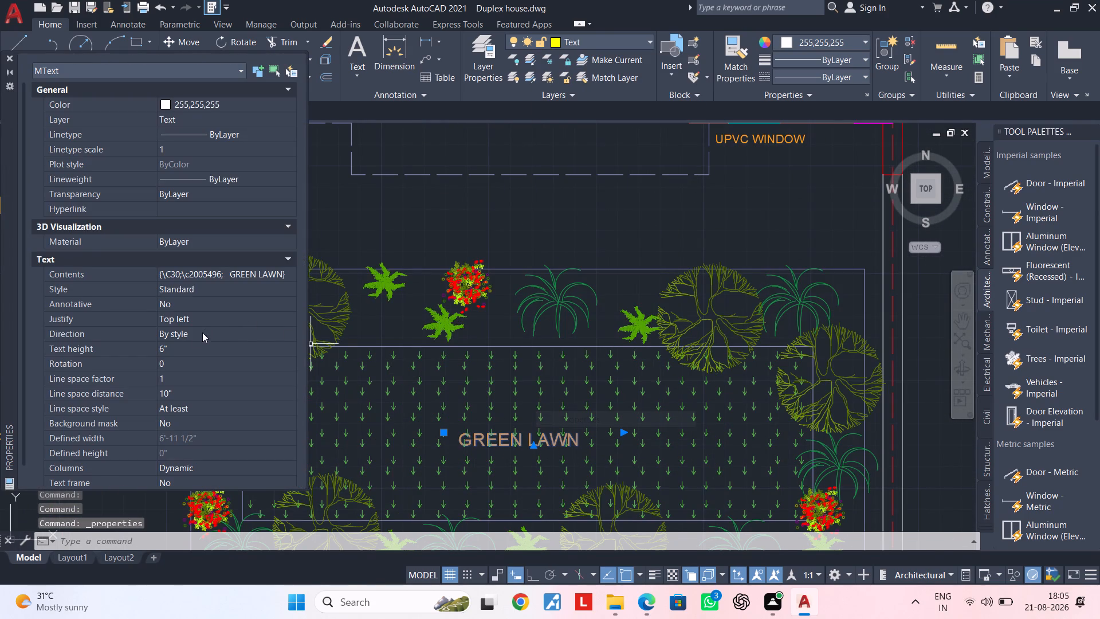
left_click(180, 339)
left_click(172, 352)
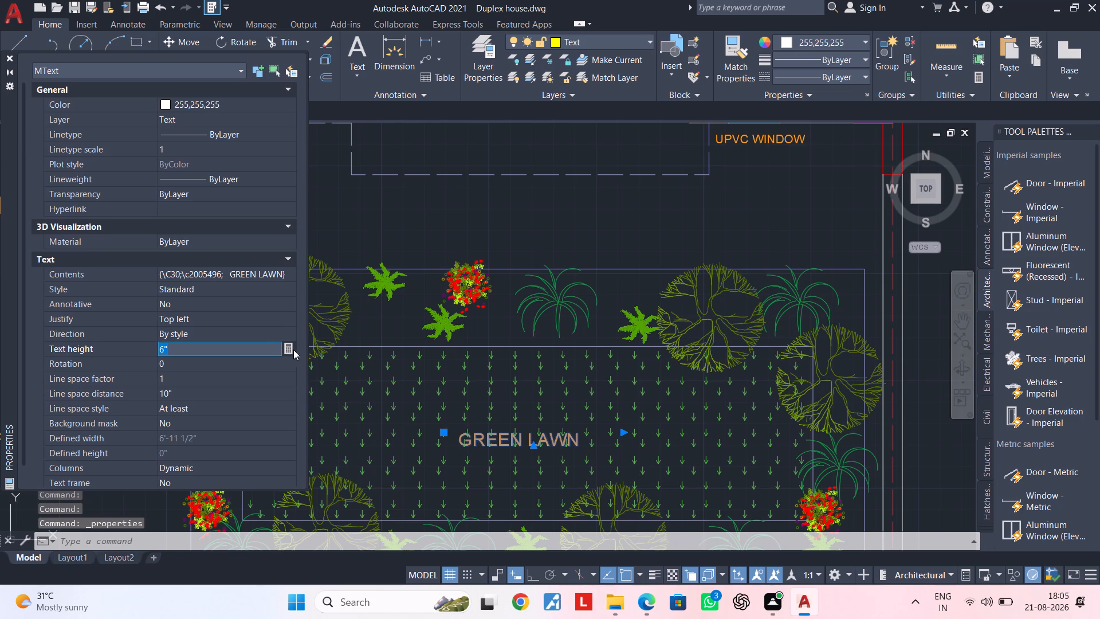
key("BackSpace")
type("8\"")
key("Return")
key("Escape")
key("Escape")
key("Escape")
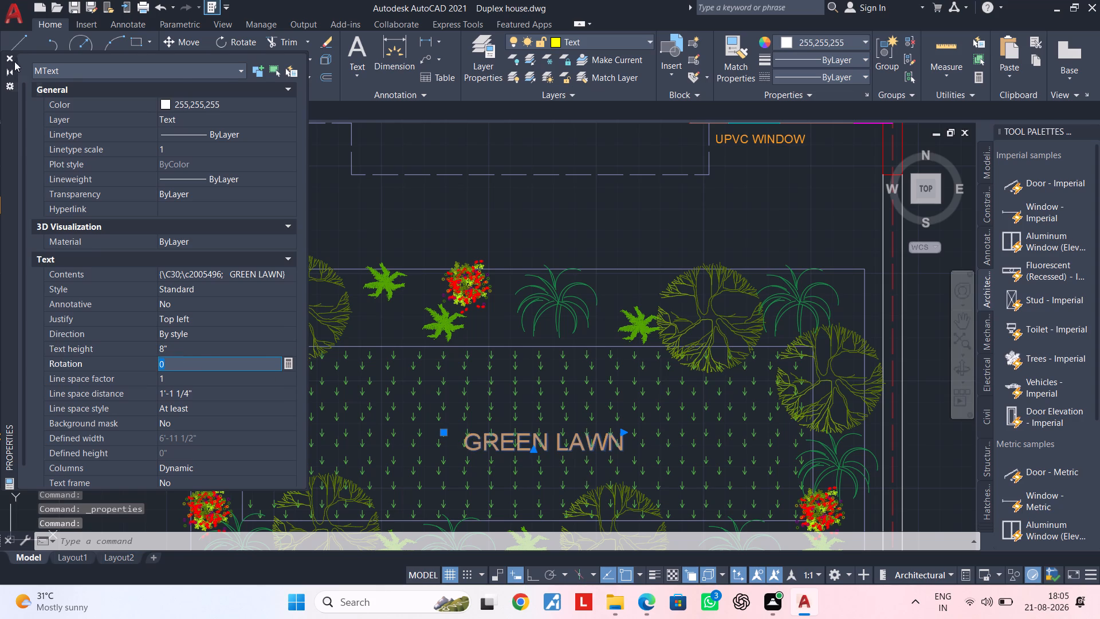
left_click(10, 58)
key("Escape")
Review the ground floor plan from the green lawn and car parking up to the lobby and back rooms.
scroll(732, 618, "down", 2)
scroll(765, 503, "down", 1)
scroll(695, 430, "down", 1)
middle_click_drag(692, 427, 659, 402)
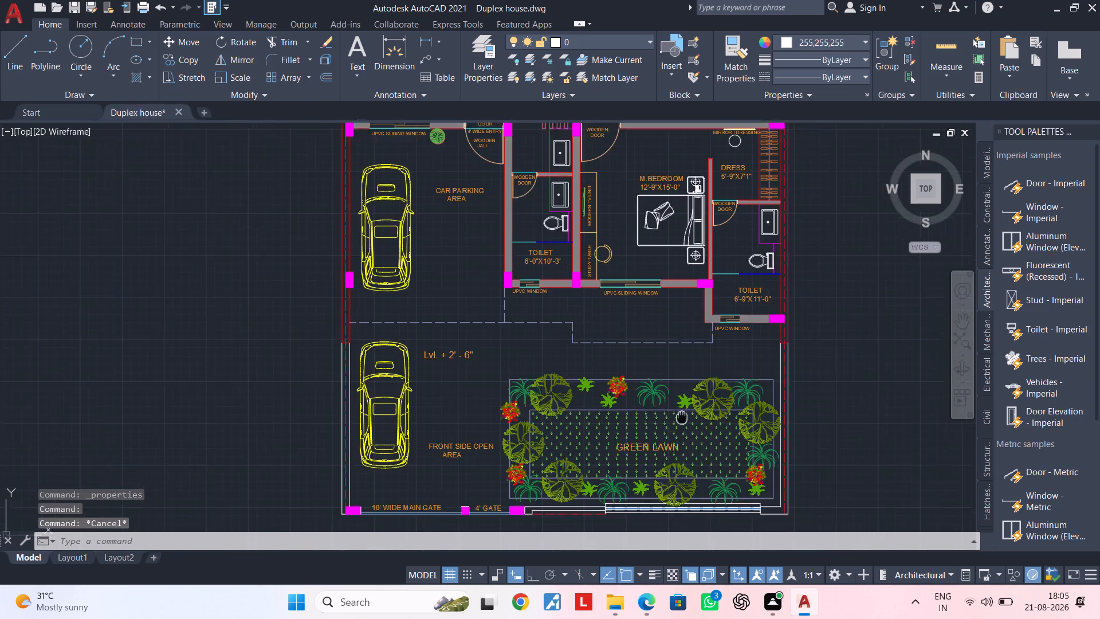
middle_click_drag(659, 402, 503, 379)
key("Escape")
middle_click_drag(511, 336, 512, 379)
key("Escape")
middle_click_drag(517, 377, 646, 369)
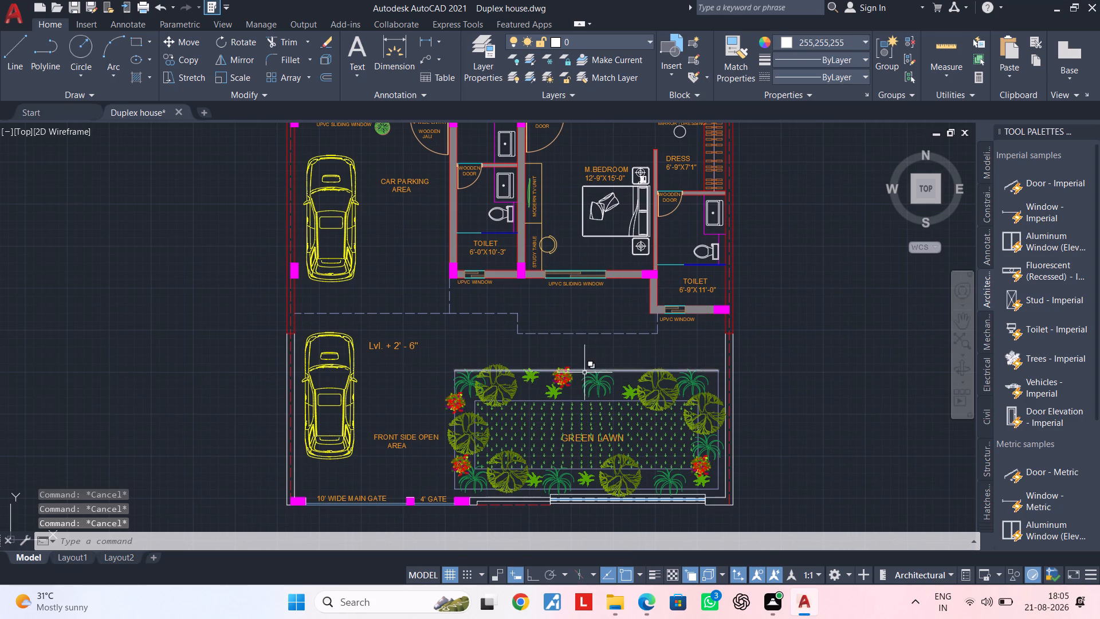
middle_click_drag(598, 308, 489, 337)
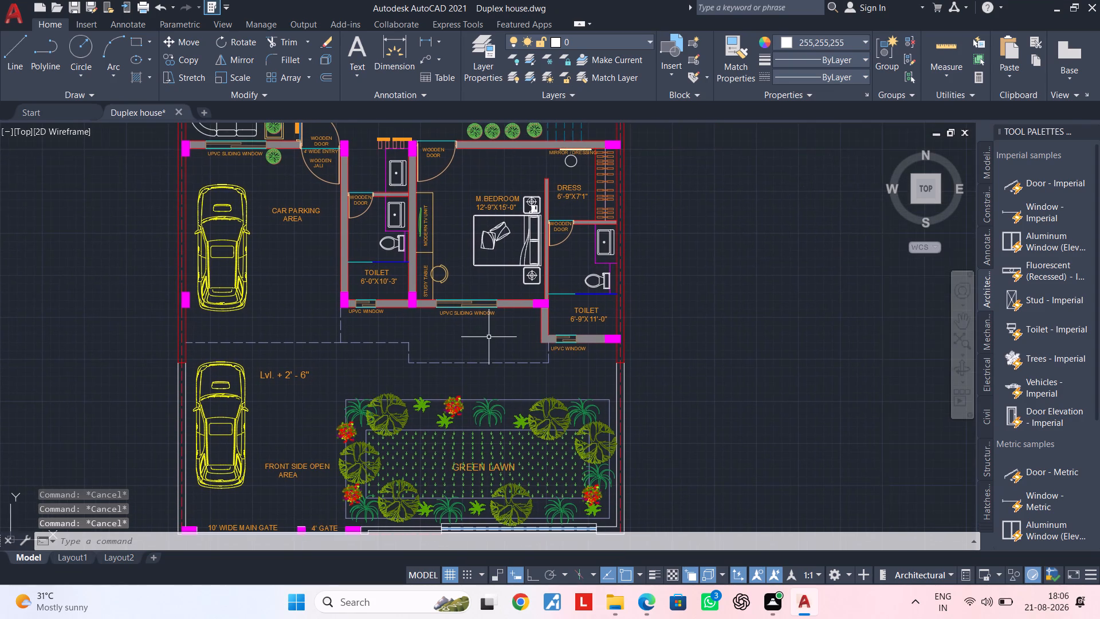
middle_click_drag(488, 337, 654, 268)
scroll(640, 270, "down", 1)
middle_click_drag(634, 275, 428, 401)
scroll(443, 166, "up", 1)
middle_click_drag(430, 198, 407, 289)
middle_click_drag(404, 283, 483, 279)
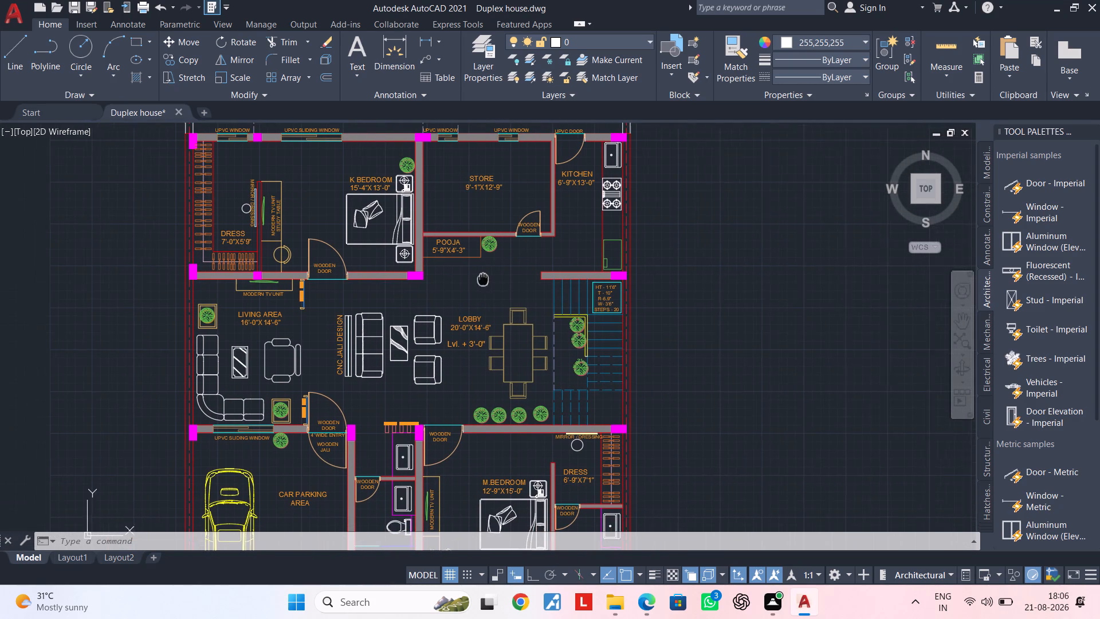
middle_click_drag(483, 279, 492, 280)
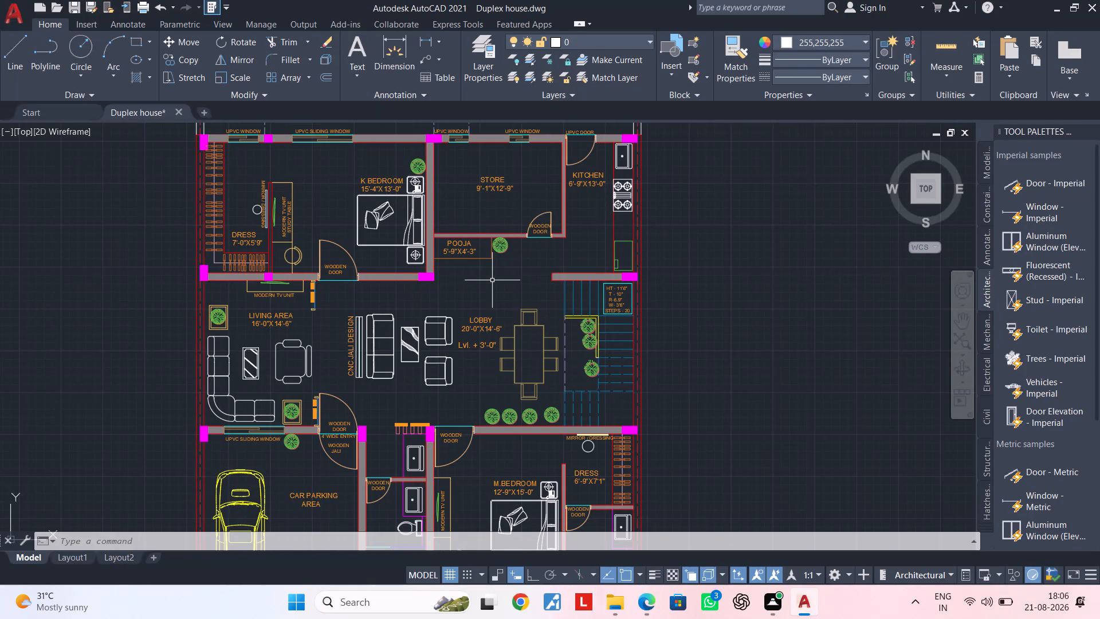
key("Escape")
key("Escape")
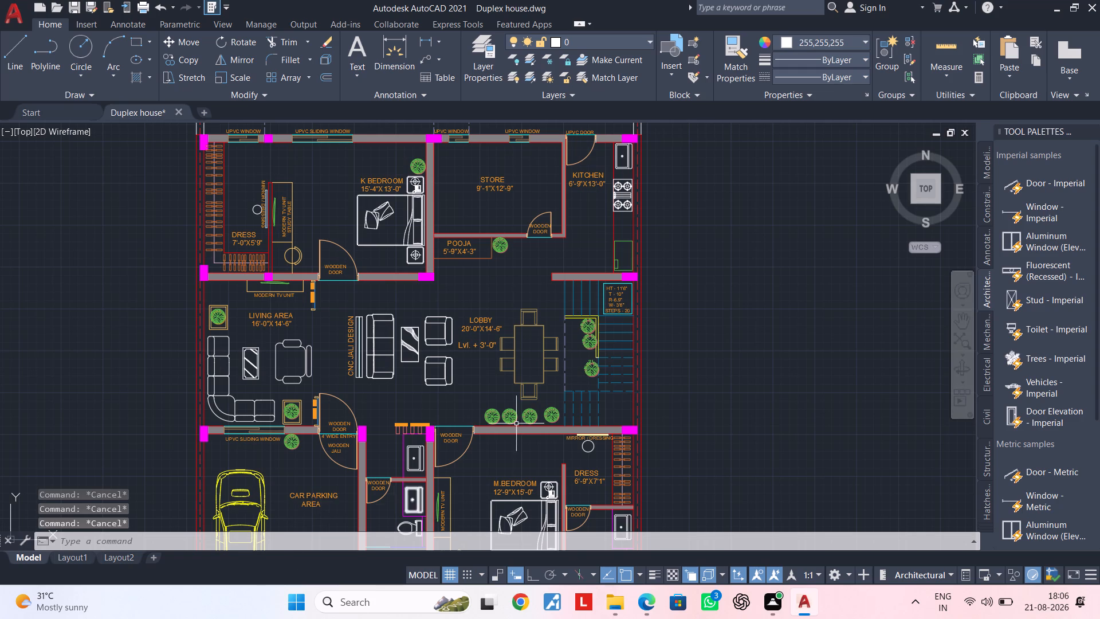
Examine the staircase, its step details and the opening between the lobby, pooja and kitchen.
scroll(536, 287, "up", 2)
middle_click_drag(641, 376, 573, 399)
scroll(603, 365, "up", 1)
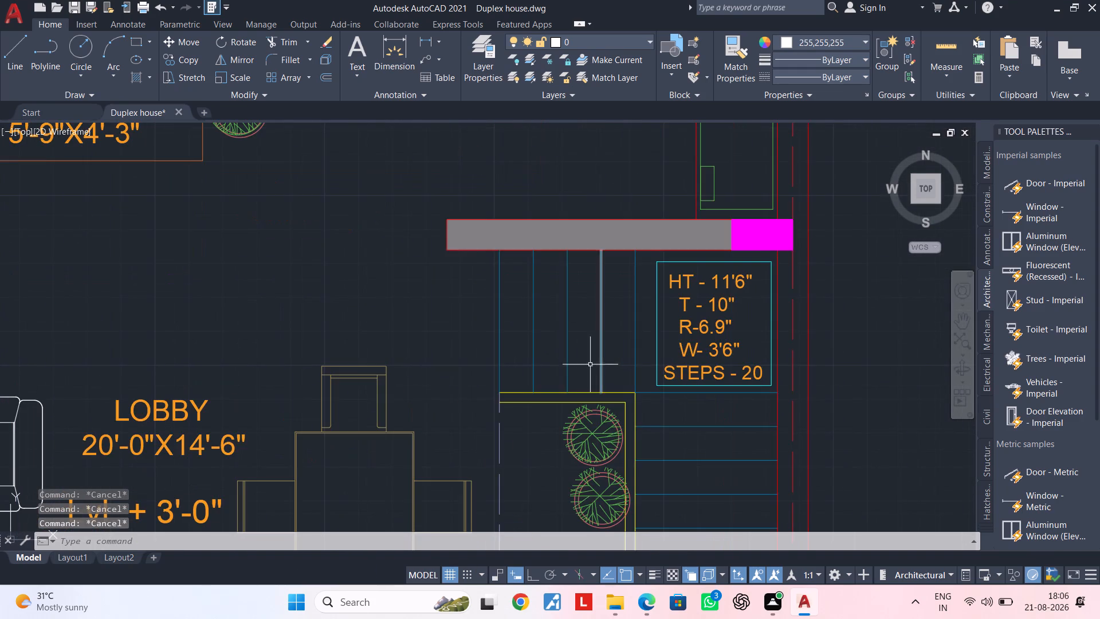
middle_click_drag(553, 357, 536, 413)
scroll(452, 403, "up", 1)
scroll(452, 402, "down", 1)
middle_click_drag(452, 402, 521, 374)
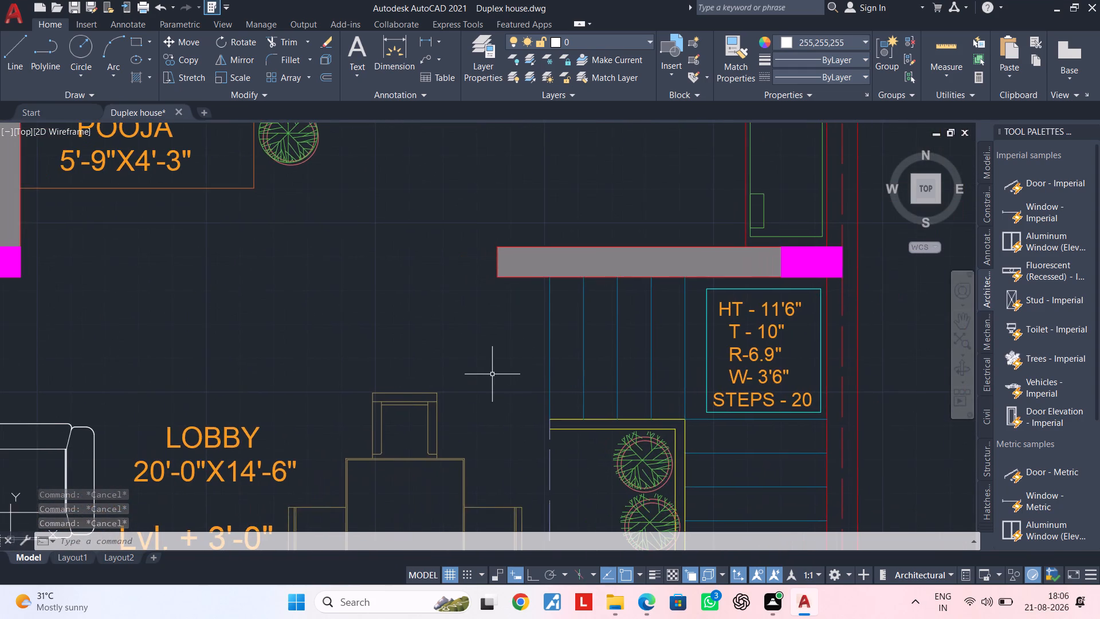
scroll(492, 373, "down", 1)
middle_click_drag(491, 379, 472, 426)
key("Escape")
key("Escape")
scroll(467, 420, "down", 1)
middle_click_drag(467, 421, 459, 436)
key("Escape")
key("Escape")
key("Escape")
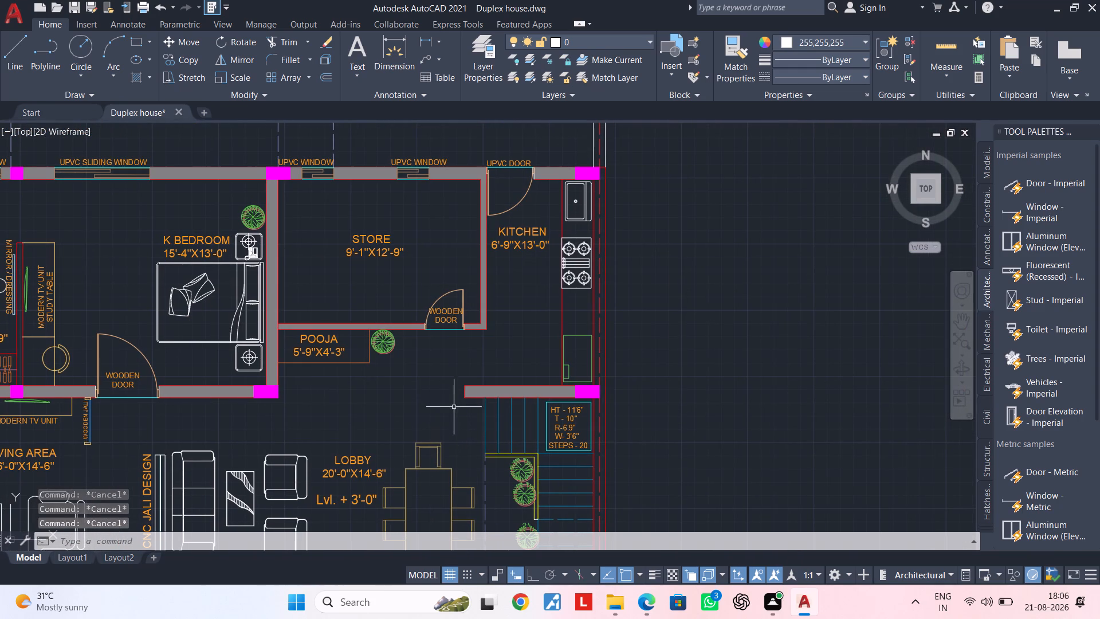
Copy the store's WOODEN DOOR label to the opening between the pooja and the kitchen wall end.
left_click(445, 320)
type("co")
key("space")
left_click(437, 323)
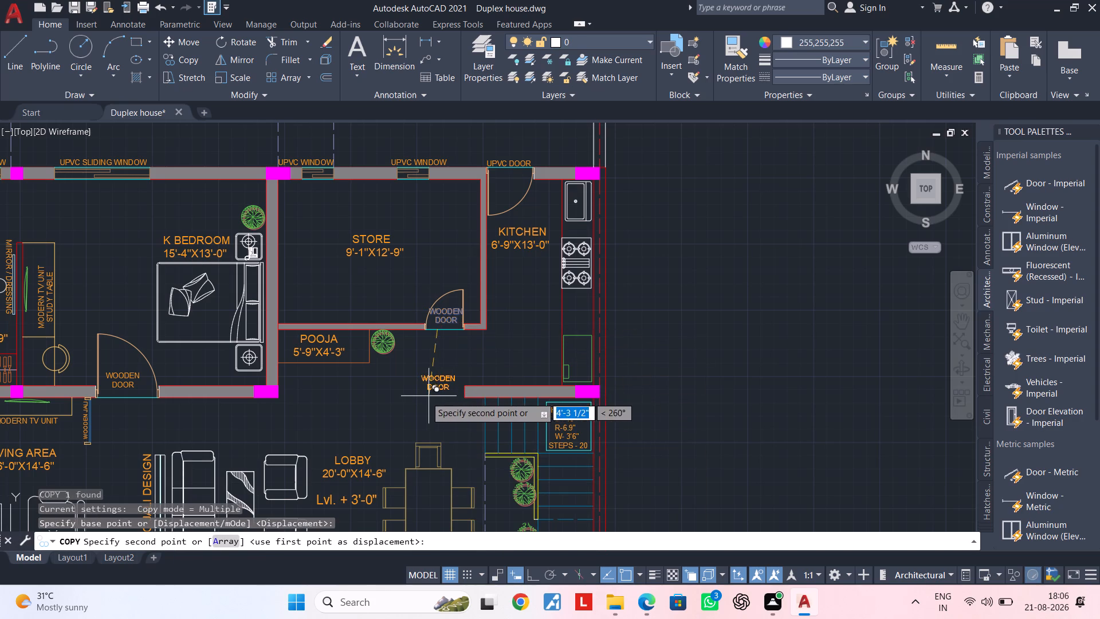
left_click(425, 397)
key("Escape")
key("Escape")
key("Escape")
Rotate the copied WOODEN DOOR label to 270° with Ortho on so it reads vertically downward.
left_click(532, 569)
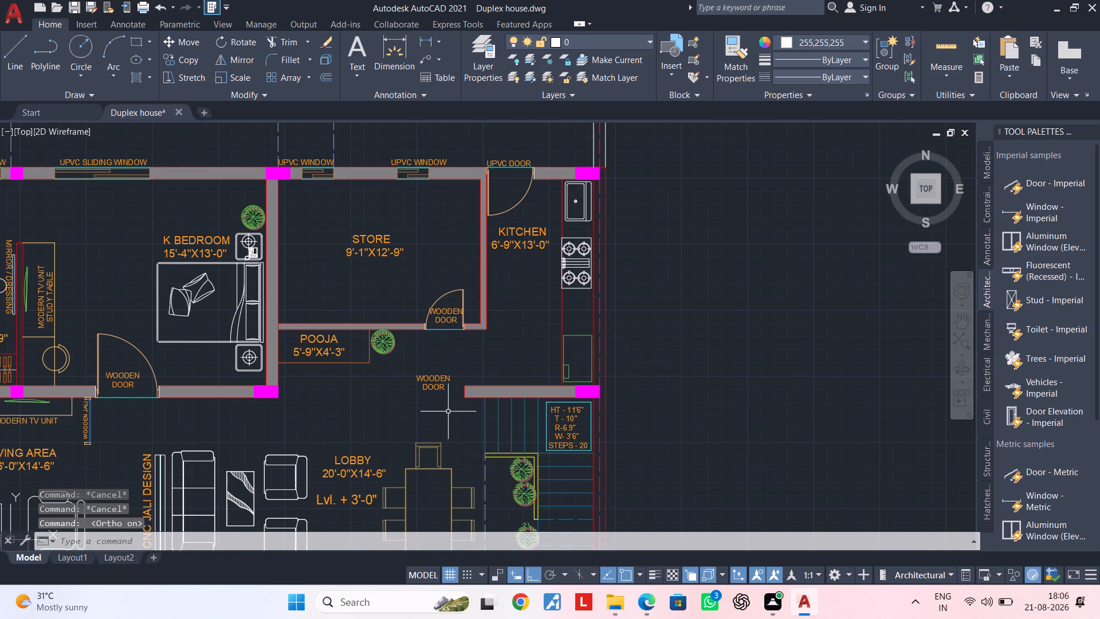
left_click(434, 385)
key("r")
key("o")
key("space")
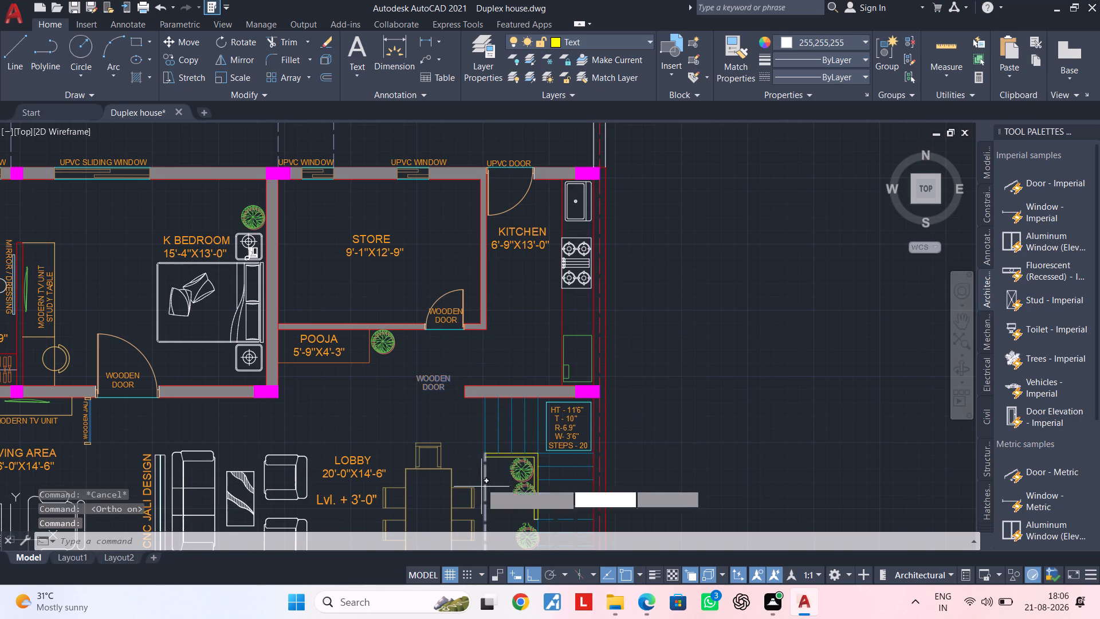
left_click(441, 404)
left_click(433, 425)
key("Escape")
key("Escape")
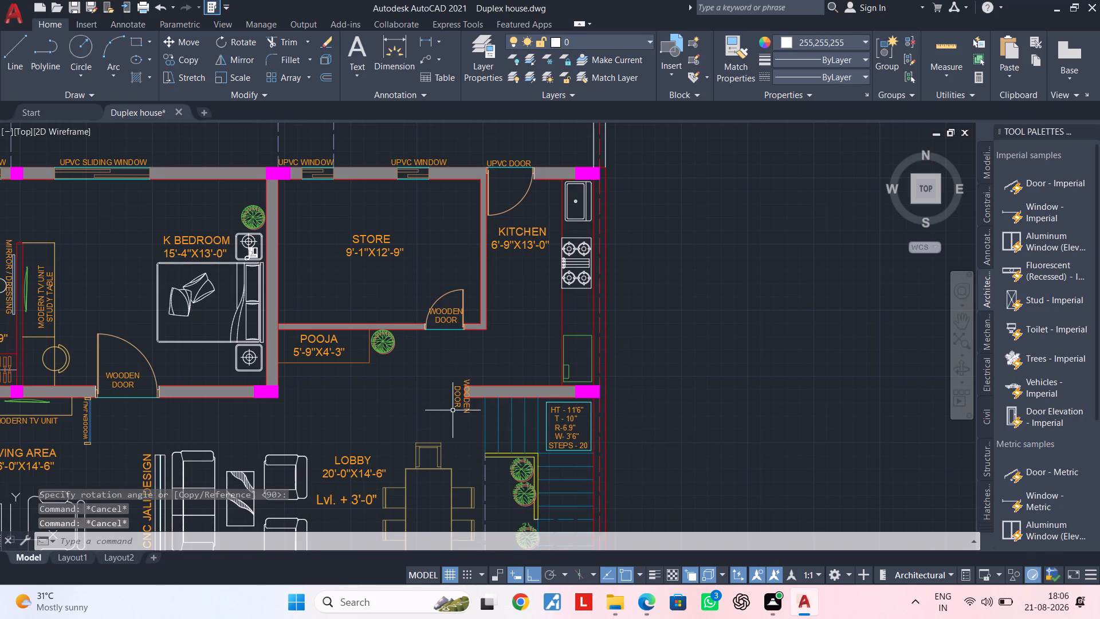
Replace the rotated label's WOODEN DOOR text with "up".
double_click(457, 405)
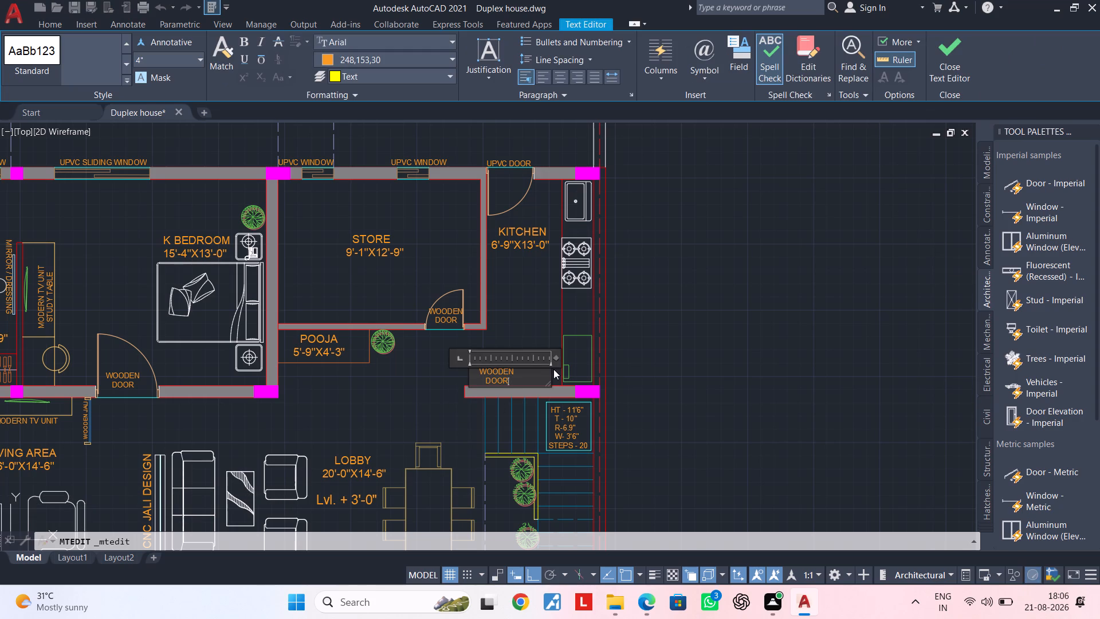
key("BackSpace")
key("BackSpace")
key("BackSpace")
key("BackSpace")
key("BackSpace")
key("BackSpace")
key("BackSpace")
key("BackSpace")
key("BackSpace")
key("BackSpace")
key("BackSpace")
key("BackSpace")
key("BackSpace")
key("BackSpace")
key("BackSpace")
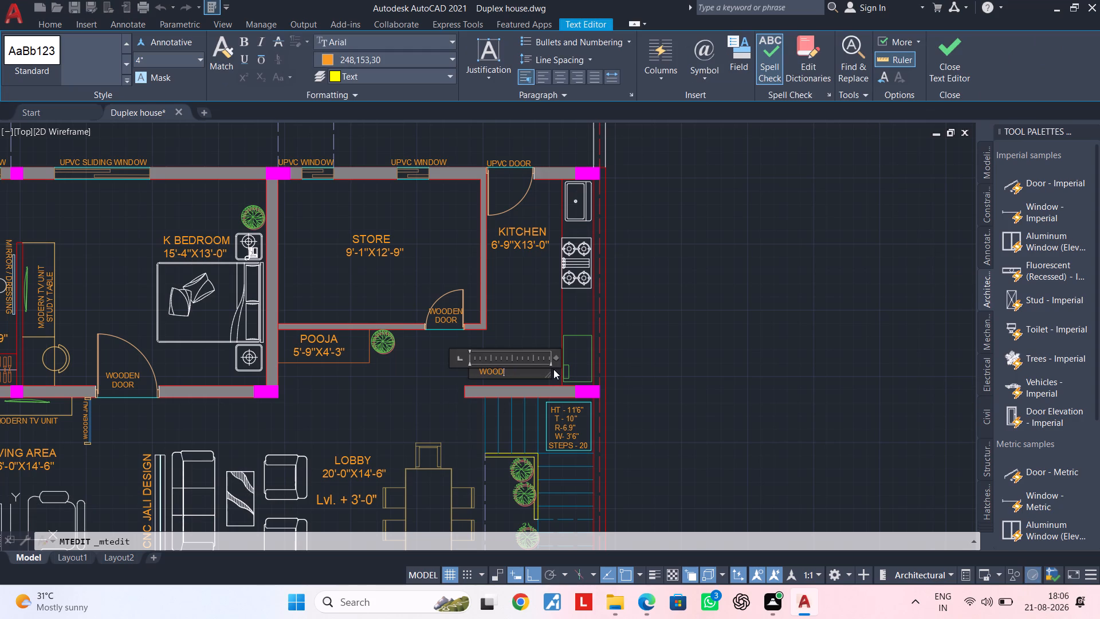
key("BackSpace")
key("BackSpace")
key("BackSpace")
key("BackSpace")
type("up")
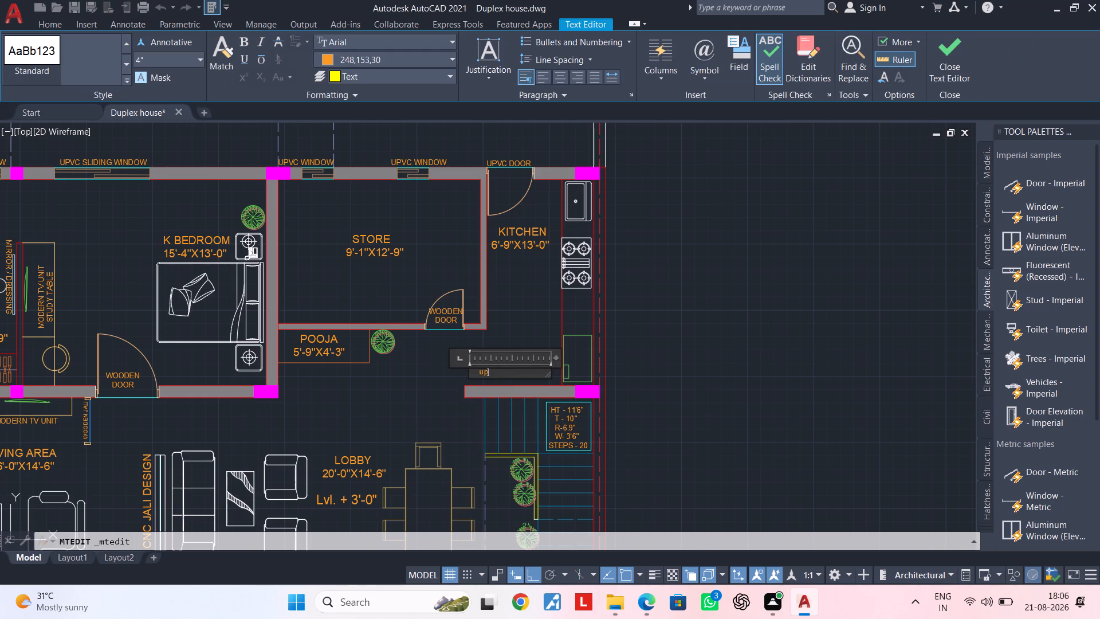
left_click(408, 390)
Rewrite the rotated label by the kitchen wall end in capitals as UP.
scroll(469, 371, "up", 3)
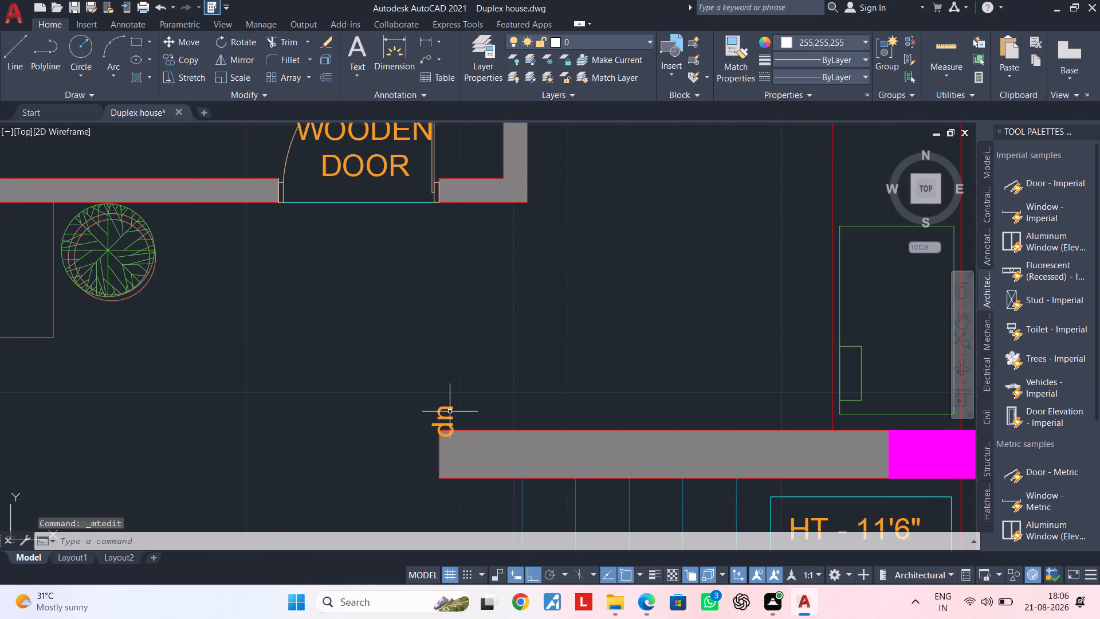
left_click(440, 413)
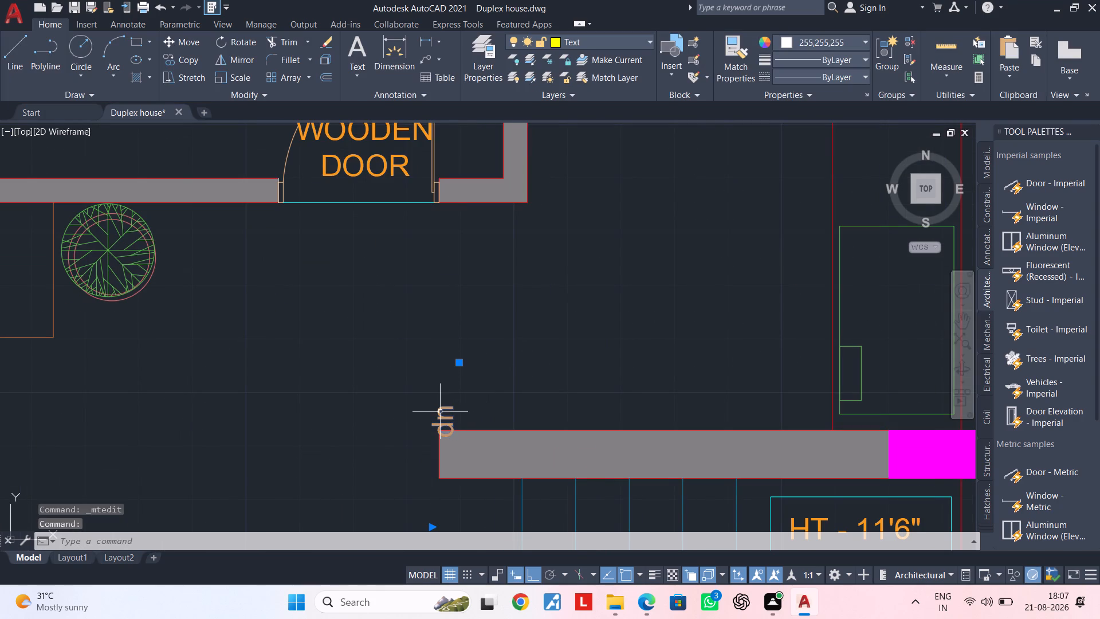
double_click(448, 423)
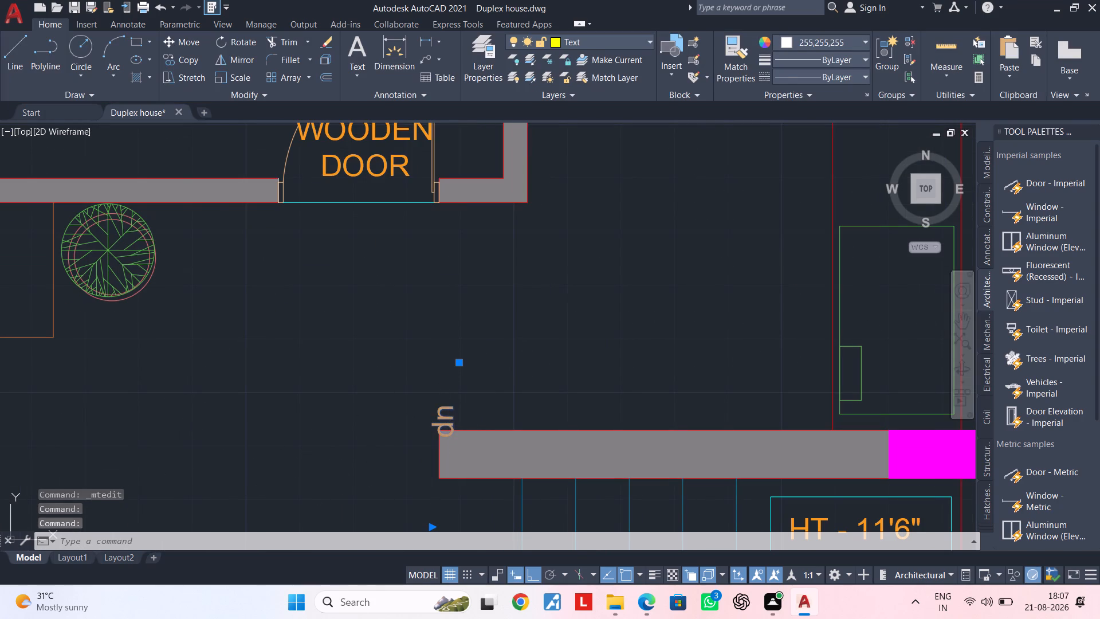
key("BackSpace")
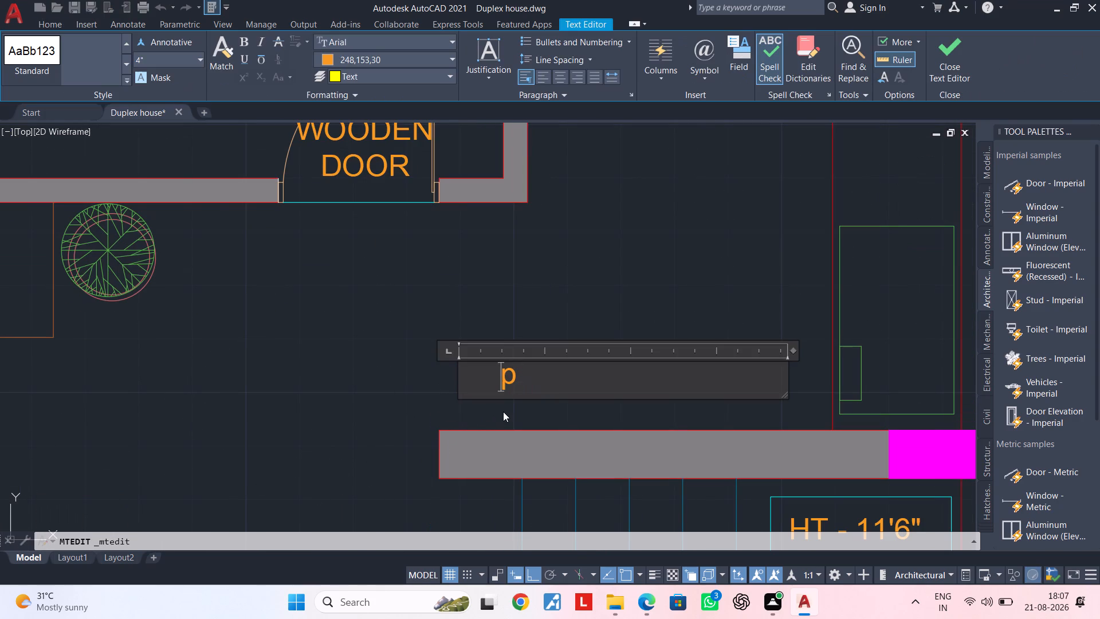
key("Right")
key("BackSpace")
type("UP")
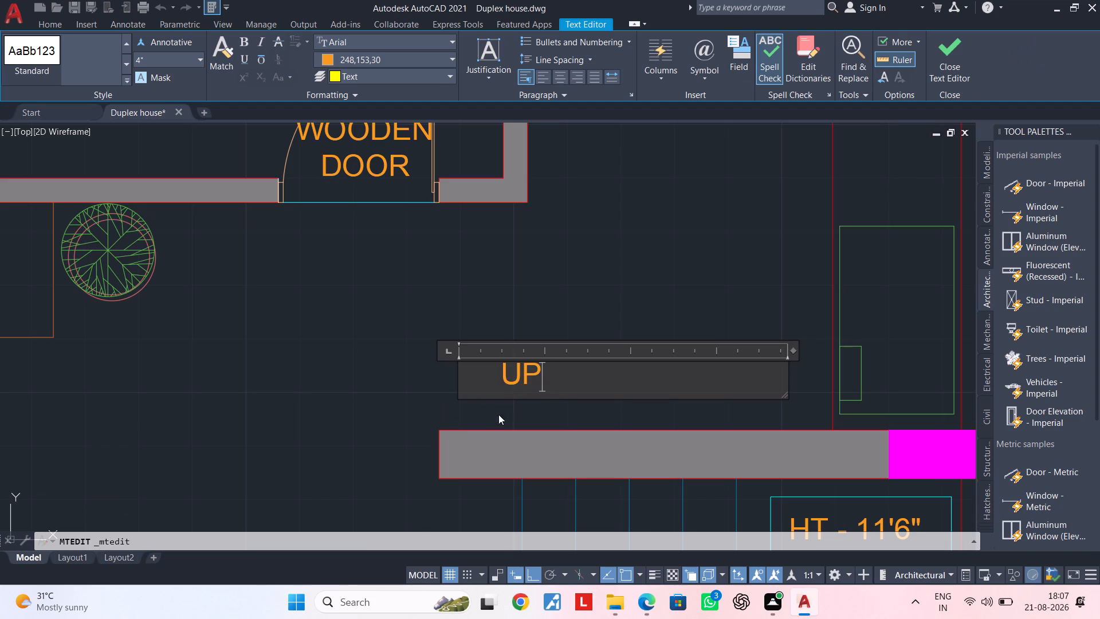
left_click(406, 400)
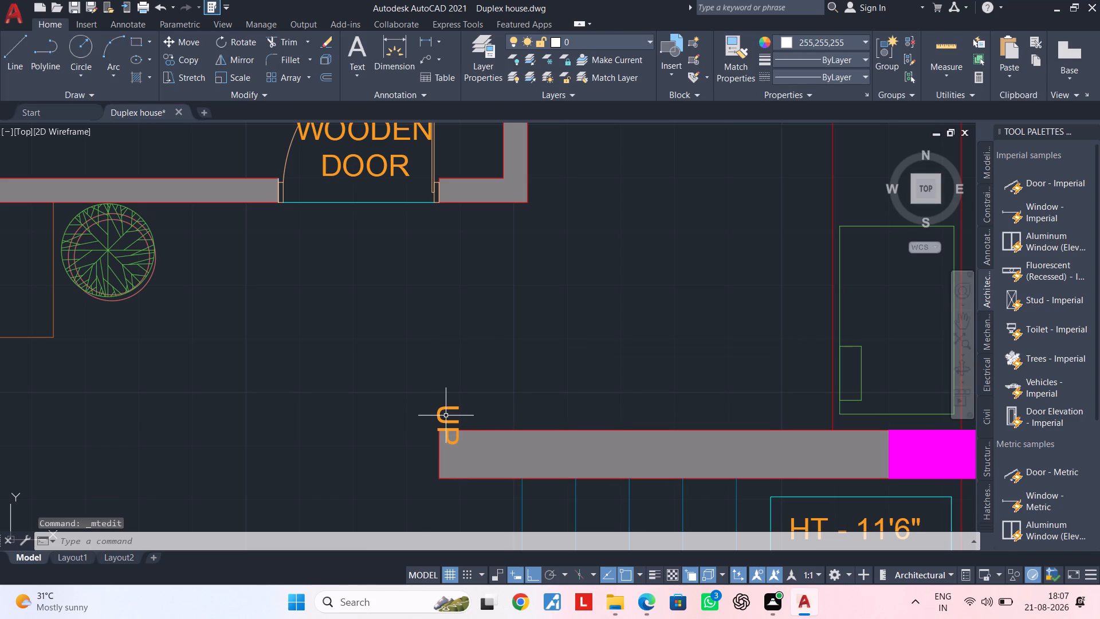
Move the UP label into the lobby just in front of the staircase's first step, with Ortho off.
left_click(442, 416)
key("m")
key("space")
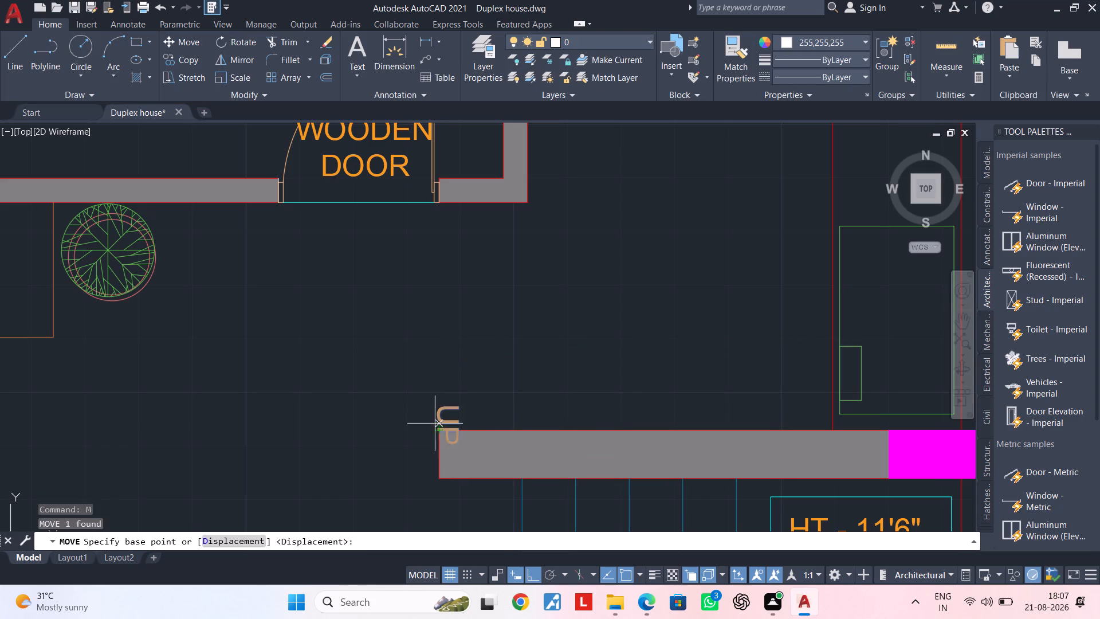
left_click(445, 417)
scroll(476, 493, "down", 1)
middle_click_drag(481, 477, 541, 230)
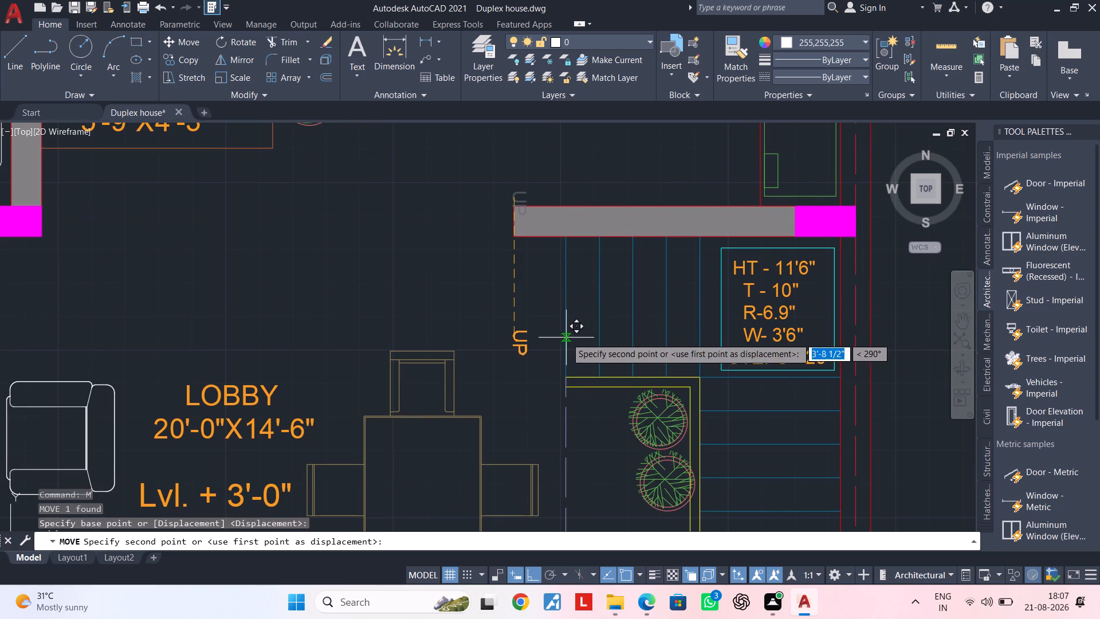
left_click(532, 575)
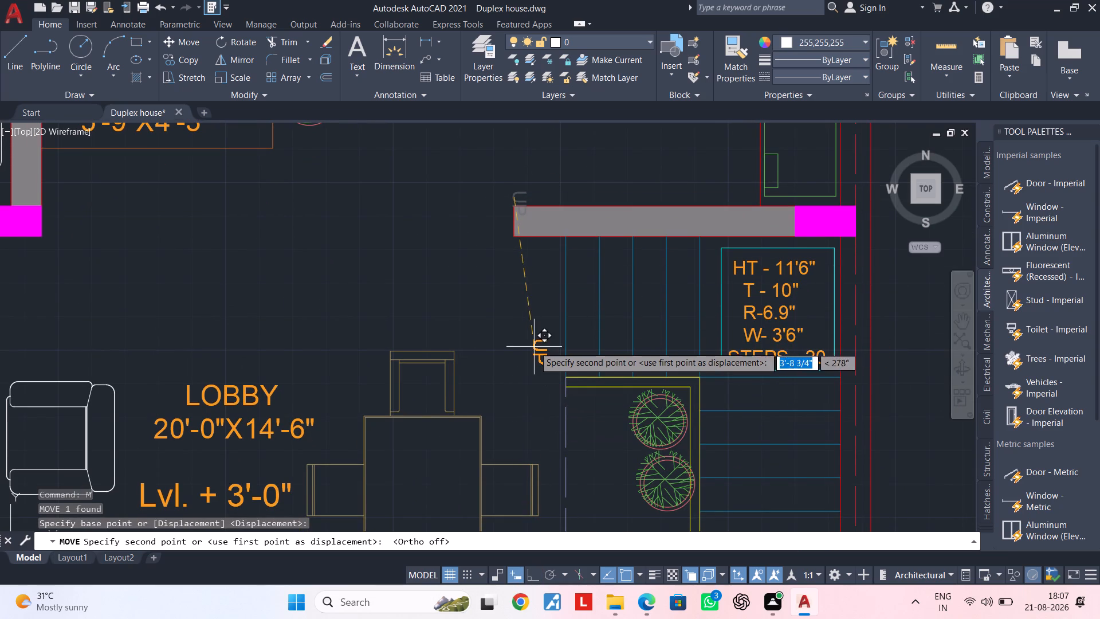
scroll(532, 317, "up", 2)
double_click(541, 309)
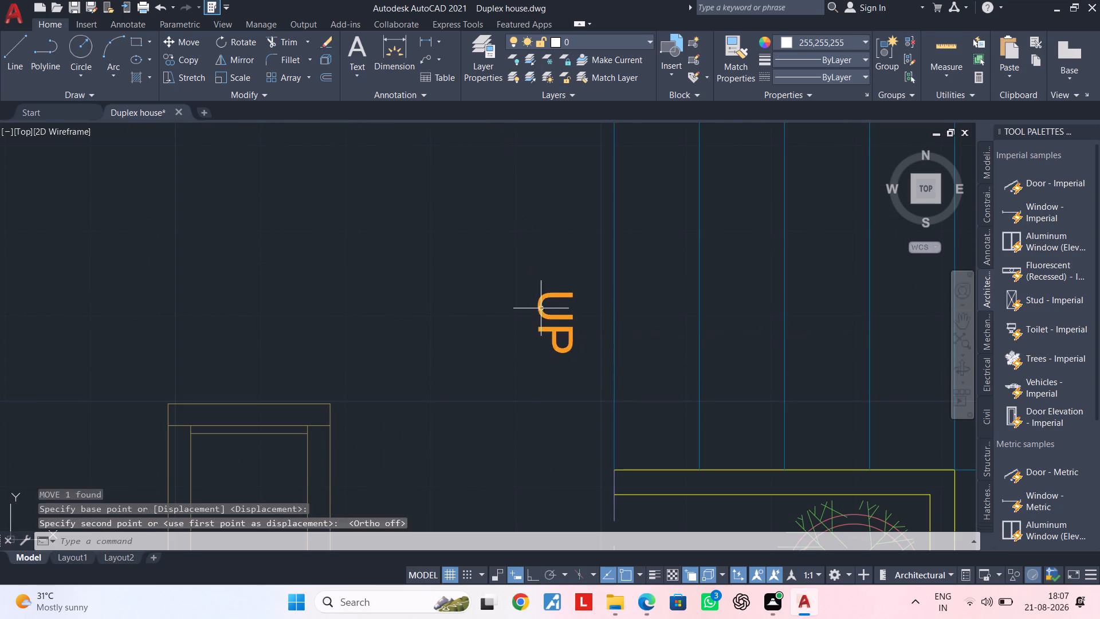
key("Escape")
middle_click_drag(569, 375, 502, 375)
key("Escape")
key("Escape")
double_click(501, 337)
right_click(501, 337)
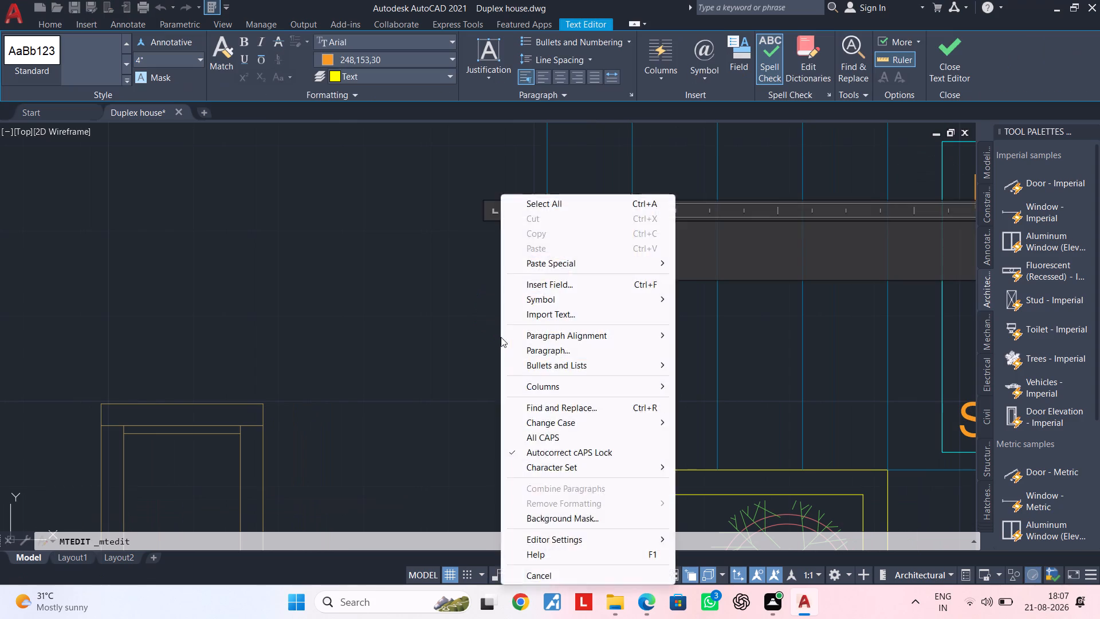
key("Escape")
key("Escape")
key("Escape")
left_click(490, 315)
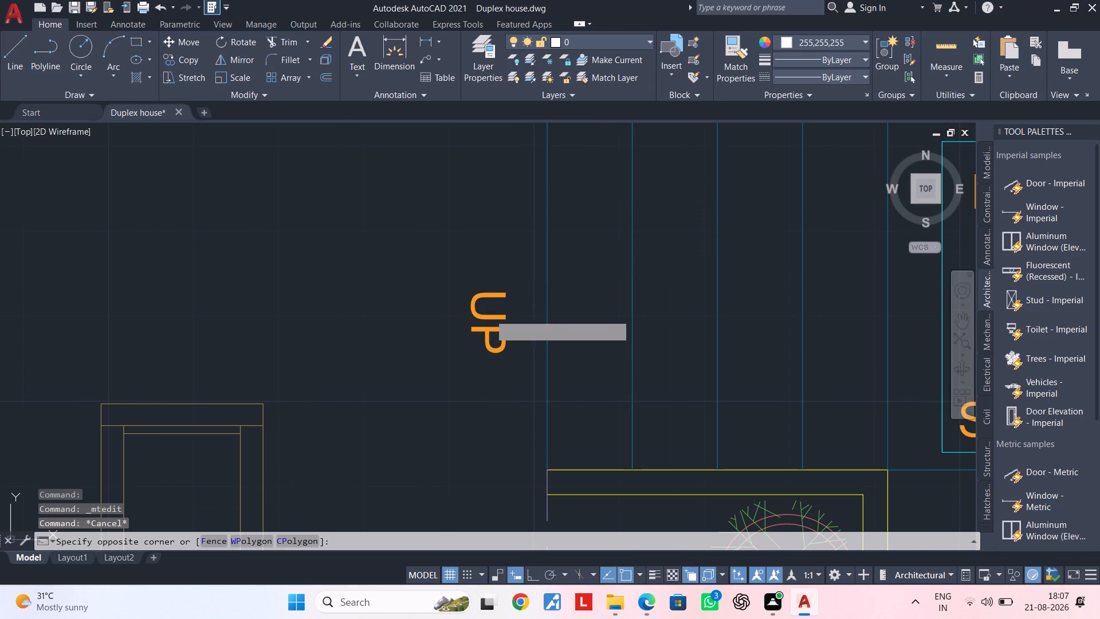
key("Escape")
Set the text height of the UP label to 6".
left_click(489, 318)
right_click(489, 318)
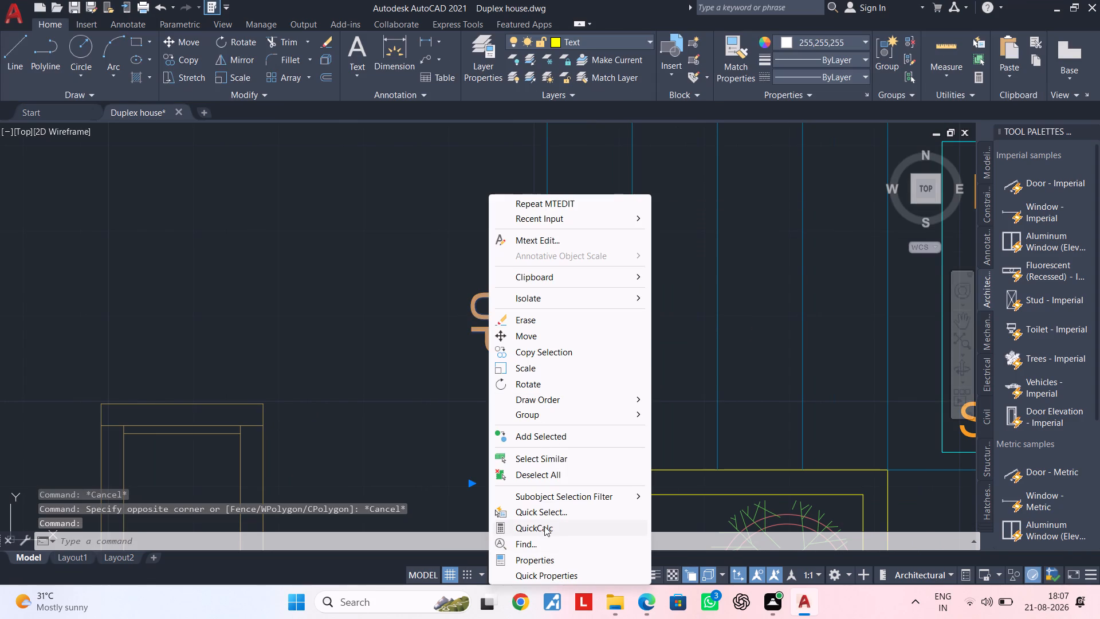
left_click(548, 554)
double_click(217, 344)
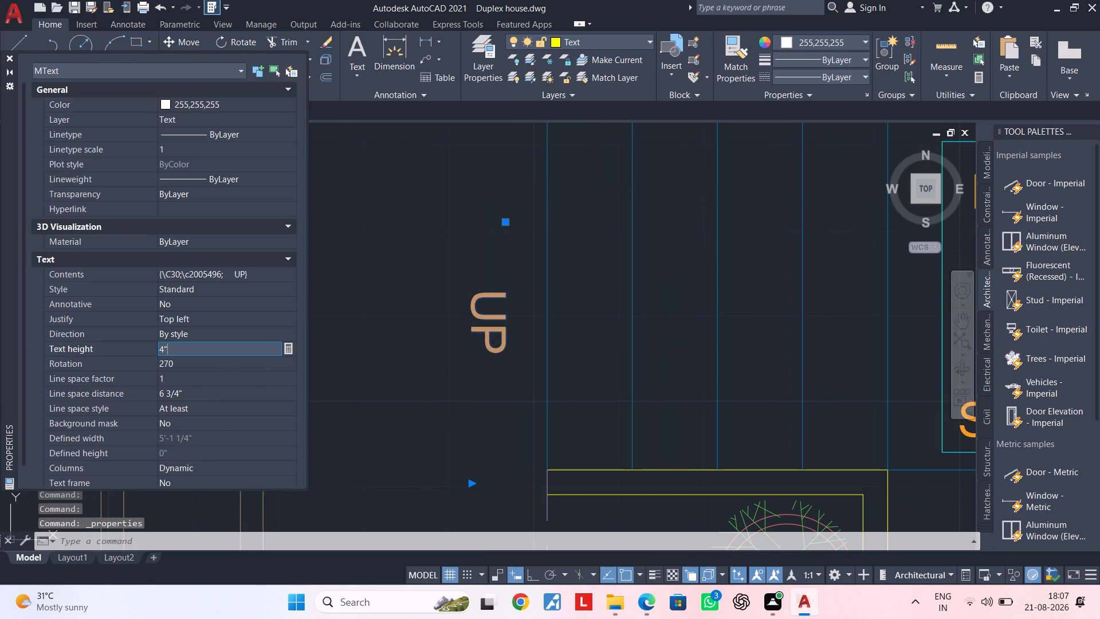
key("BackSpace")
key("BackSpace")
type("6\"")
key("Return")
key("Escape")
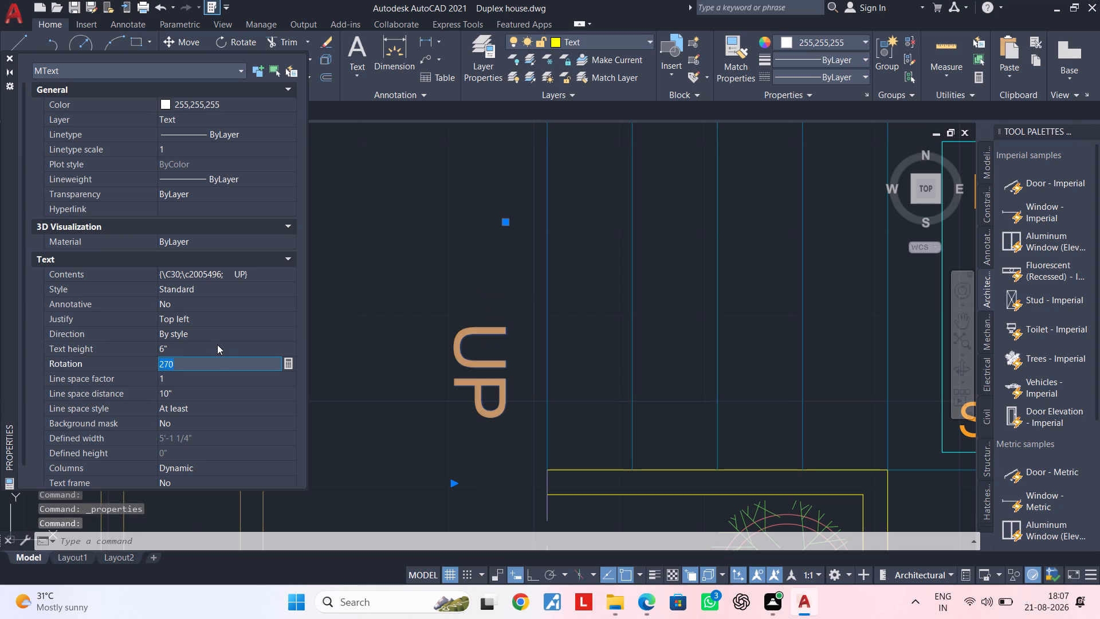
key("Escape")
key("Escape")
key("Escape")
key("Escape")
key("Escape")
left_click(13, 61)
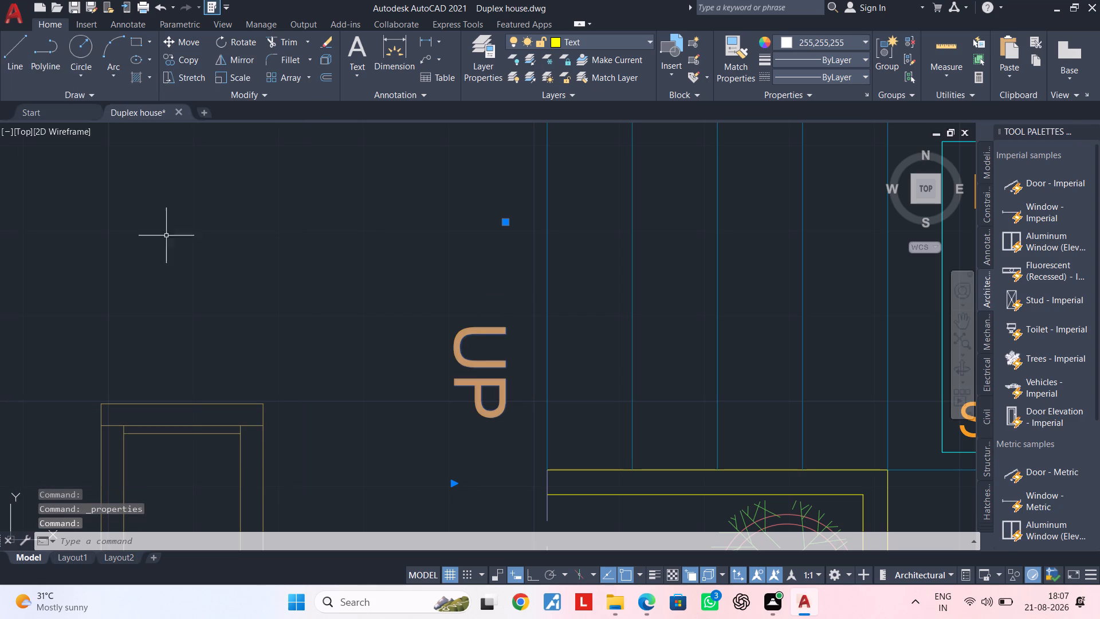
key("Escape")
key("Escape")
Draw an L-shaped stair direction line from the first step's edge beside UP, across the step details and down the side flight.
scroll(486, 366, "down", 3)
middle_click_drag(489, 367, 417, 326)
scroll(447, 325, "up", 1)
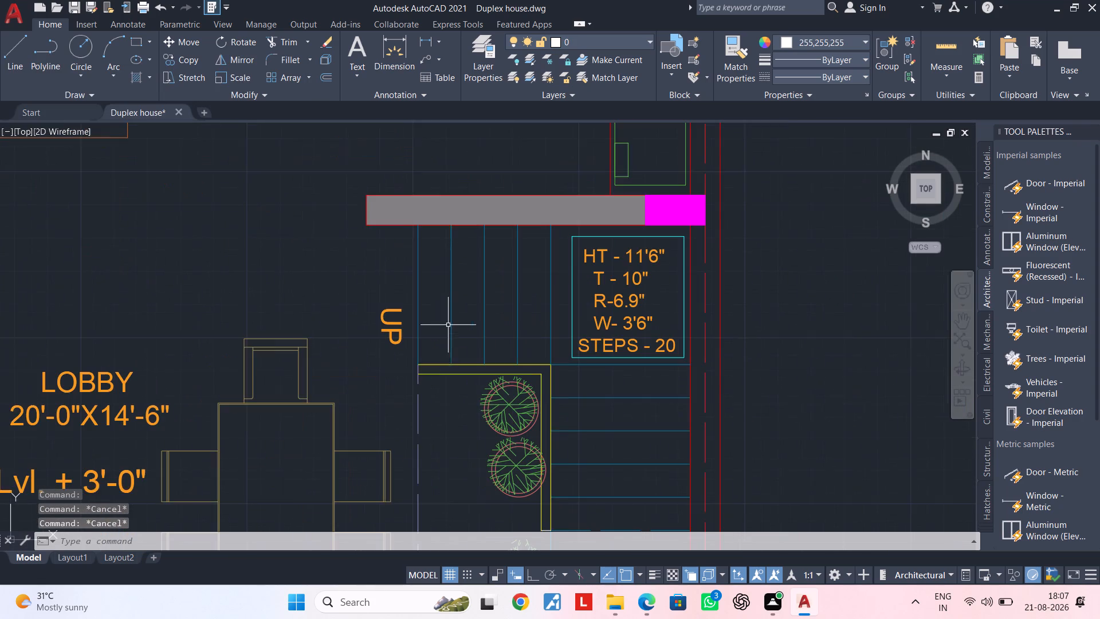
middle_click_drag(449, 325, 427, 325)
type("L")
key("space")
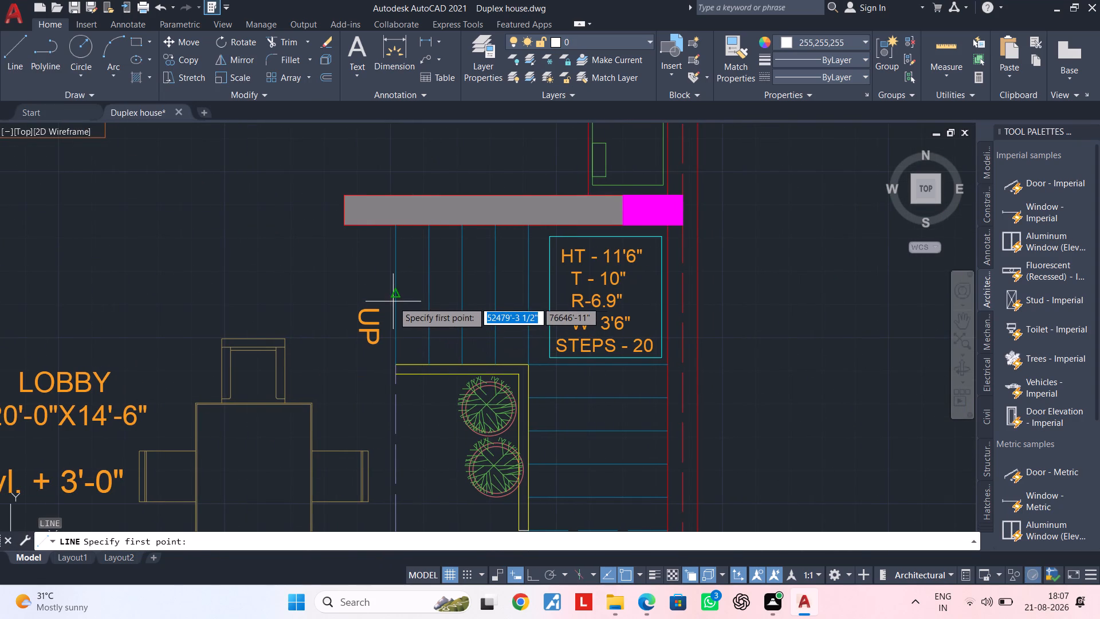
left_click(398, 296)
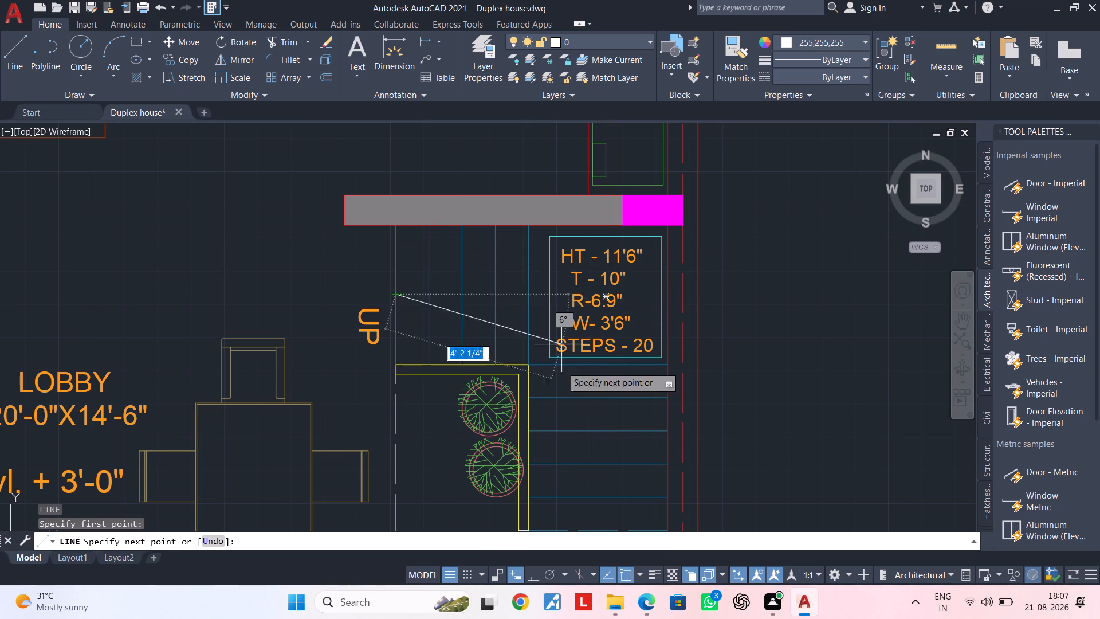
left_click(536, 571)
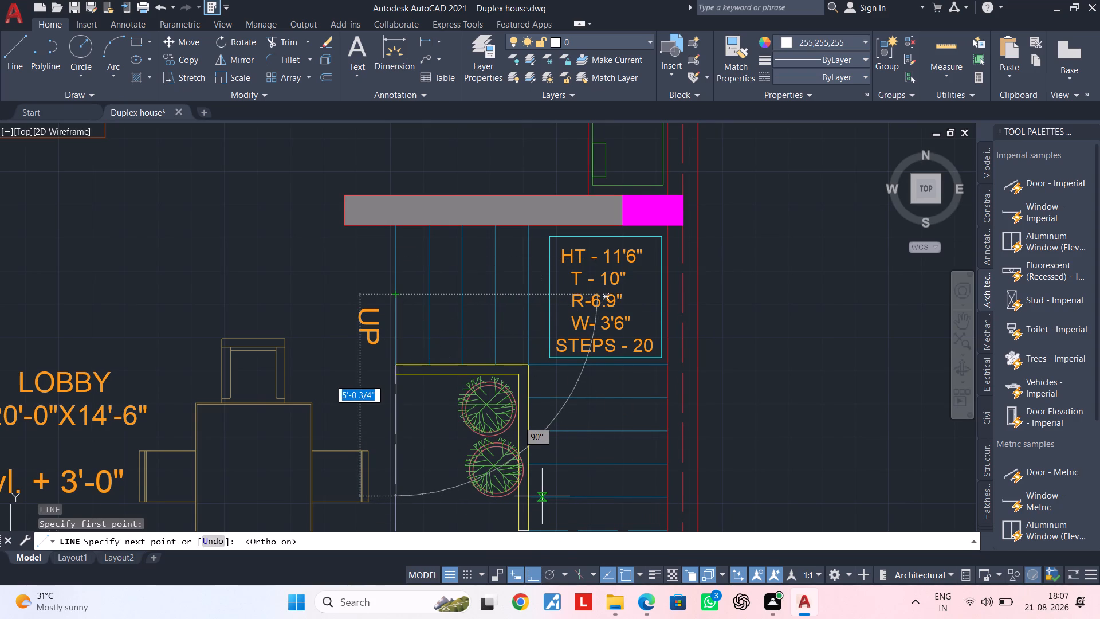
left_click(607, 296)
middle_click_drag(603, 420, 603, 280)
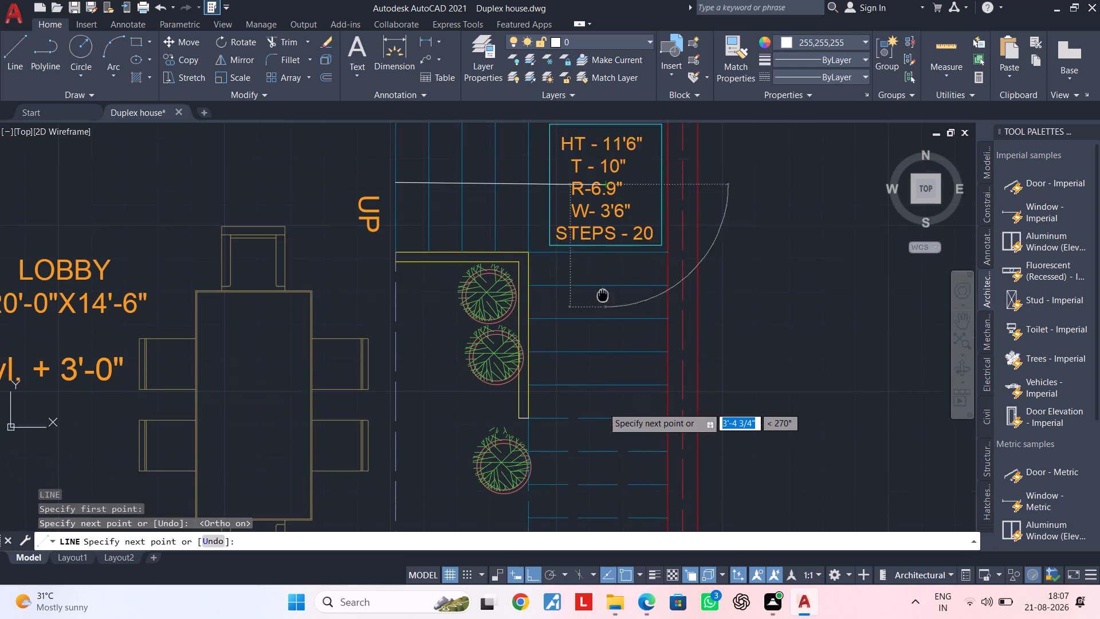
middle_click_drag(603, 280, 602, 258)
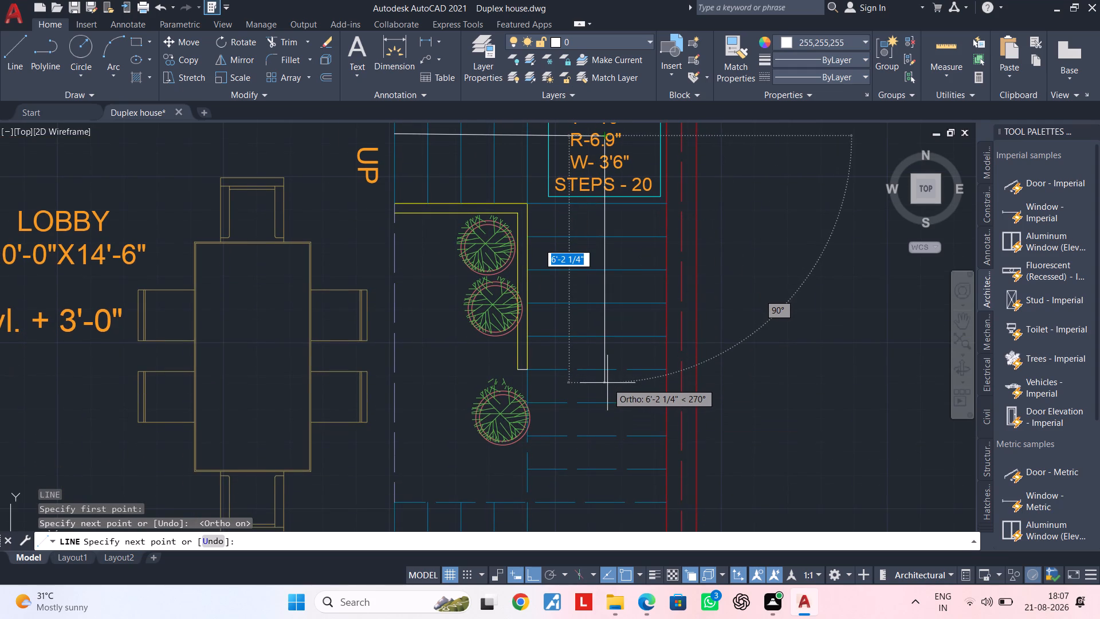
left_click(606, 304)
key("Escape")
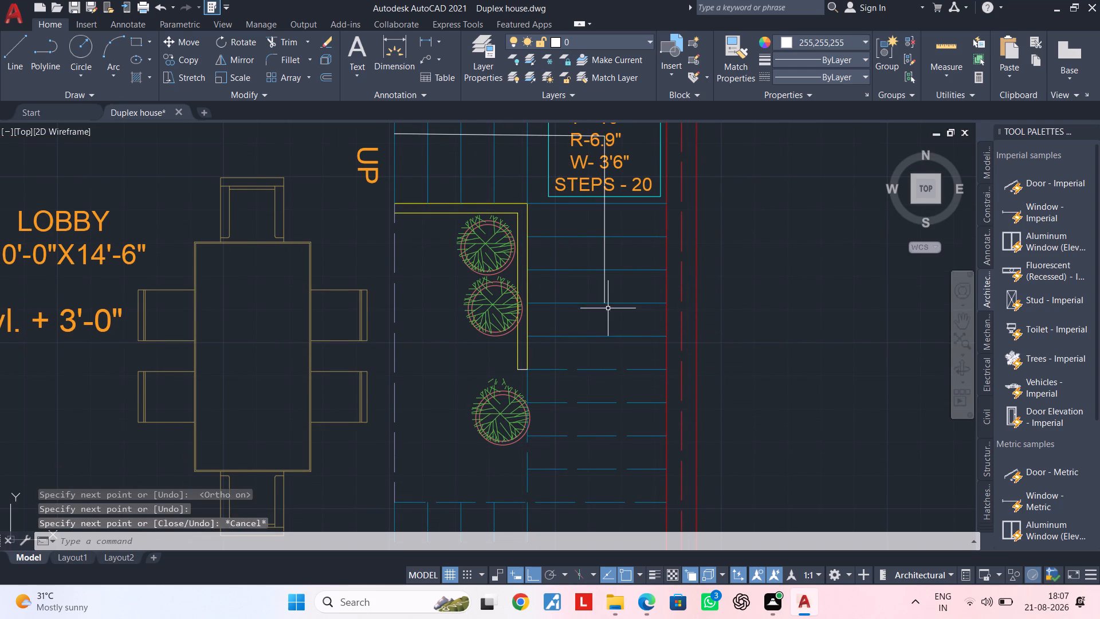
key("Escape")
middle_click_drag(602, 321, 590, 384)
key("Escape")
key("Escape")
key("Escape")
With Ortho off, draw one short slanted arrowhead stroke up and left from the lower end of the stair direction line.
key("space")
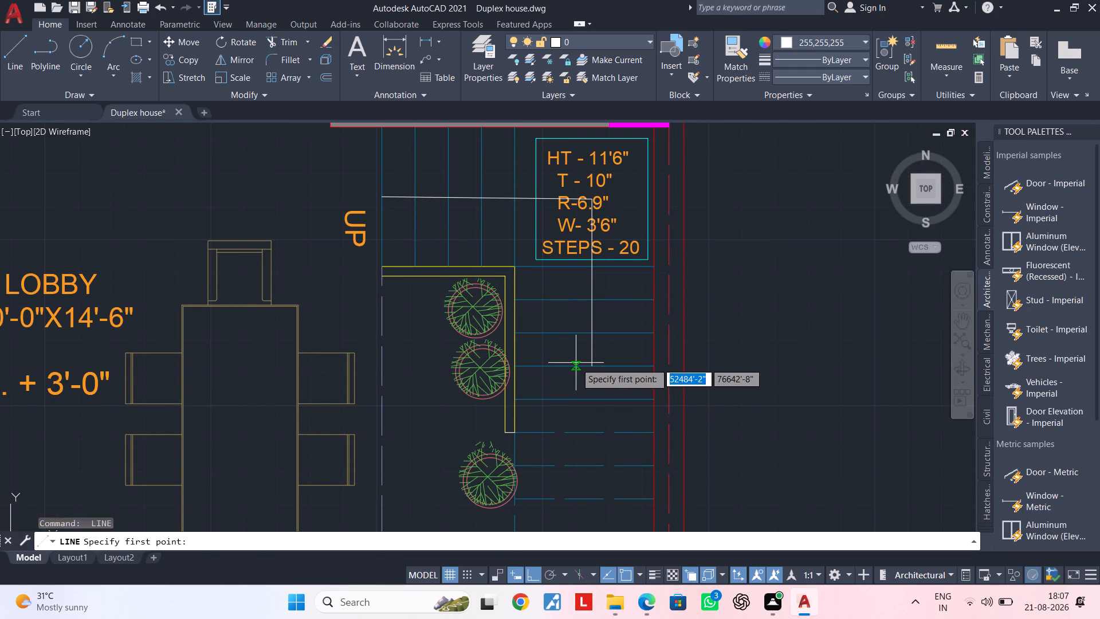
scroll(574, 363, "up", 3)
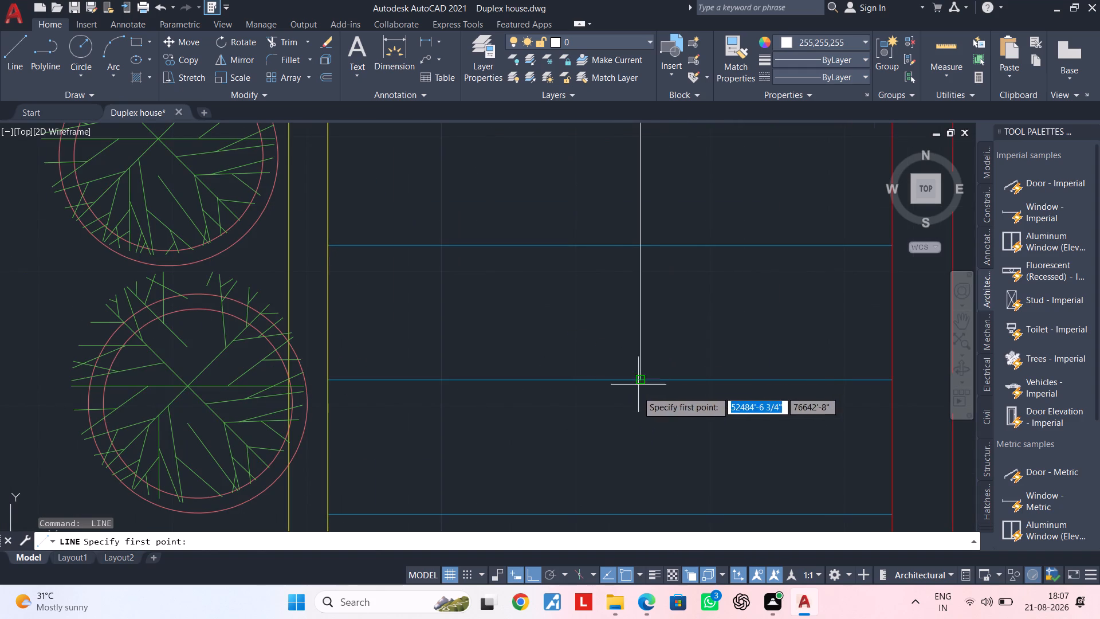
left_click(532, 570)
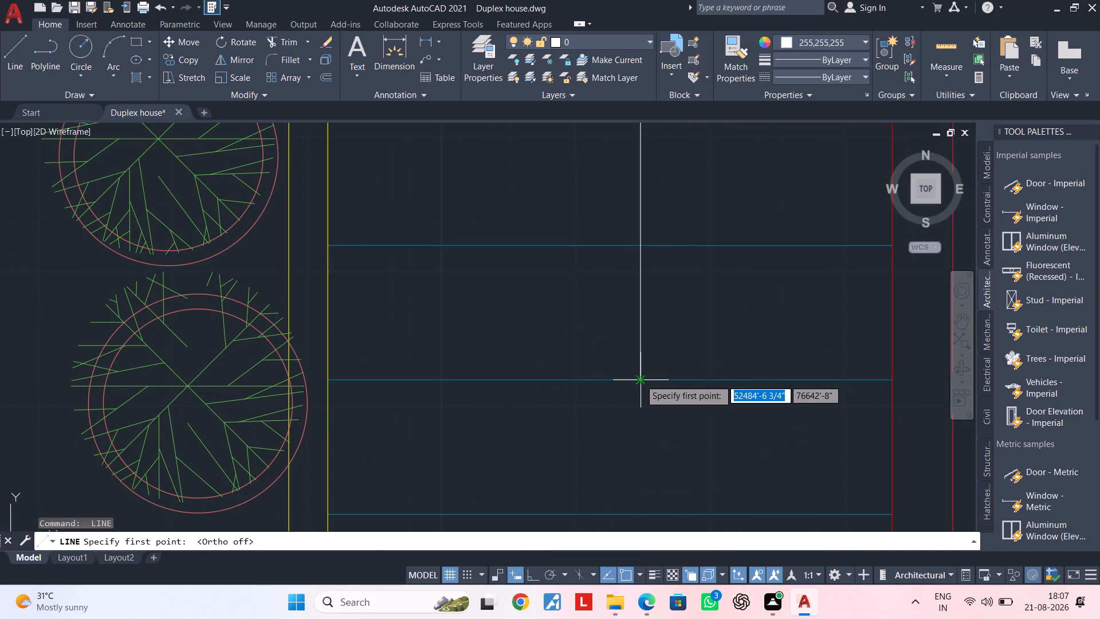
left_click(640, 379)
left_click(591, 293)
key("Escape")
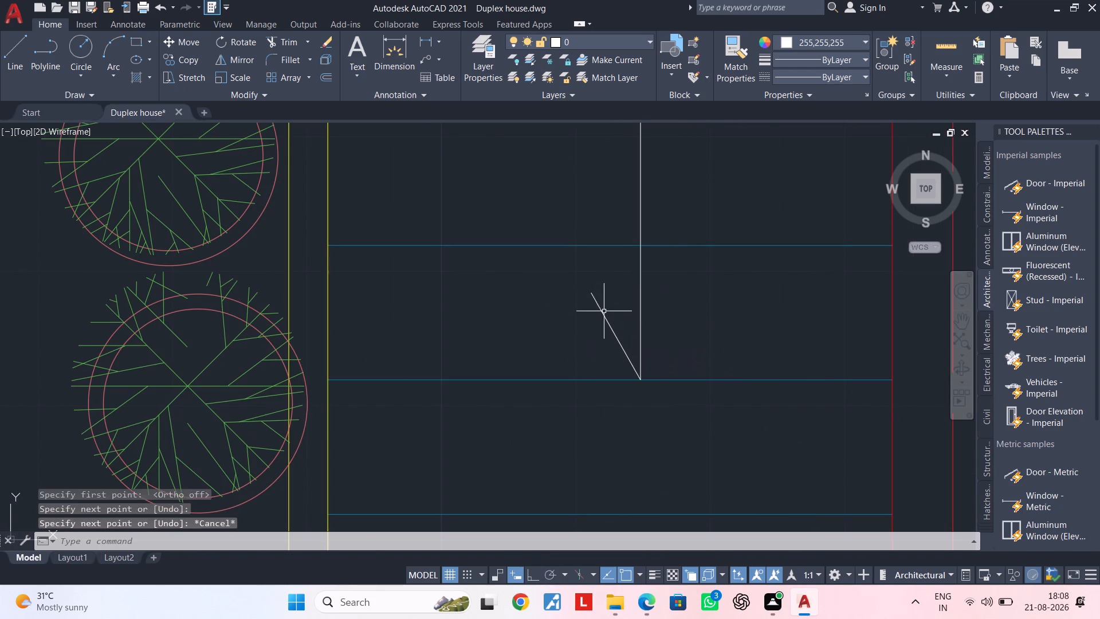
key("Escape")
Mirror the arrowhead stroke about the vertical direction line with Ortho on, keeping the original stroke.
left_click(604, 320)
key("m")
key("i")
key("space")
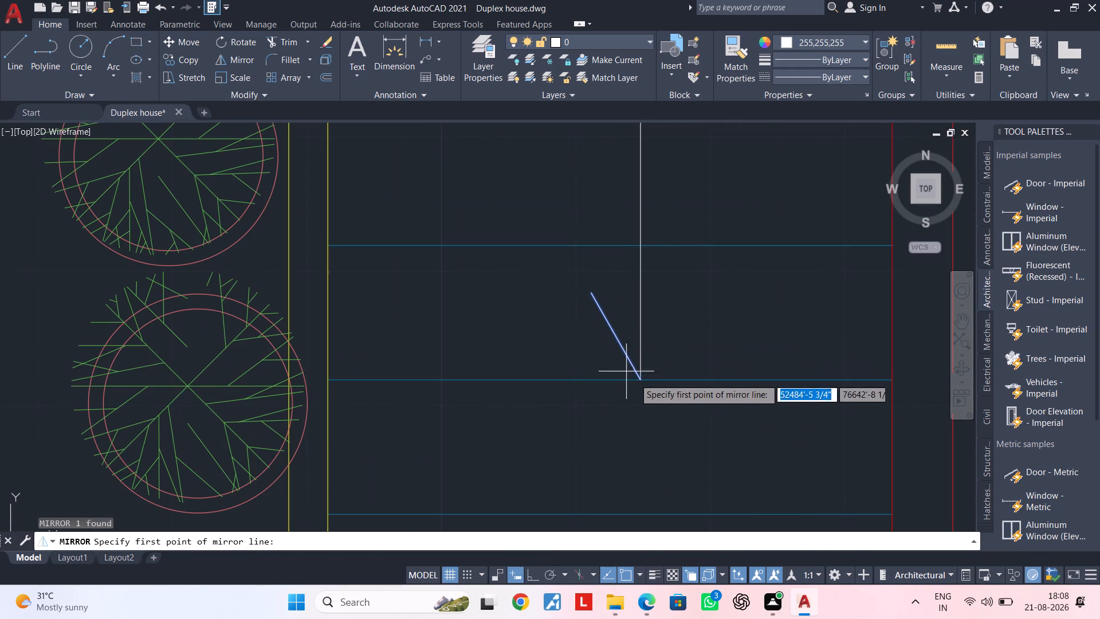
left_click(639, 378)
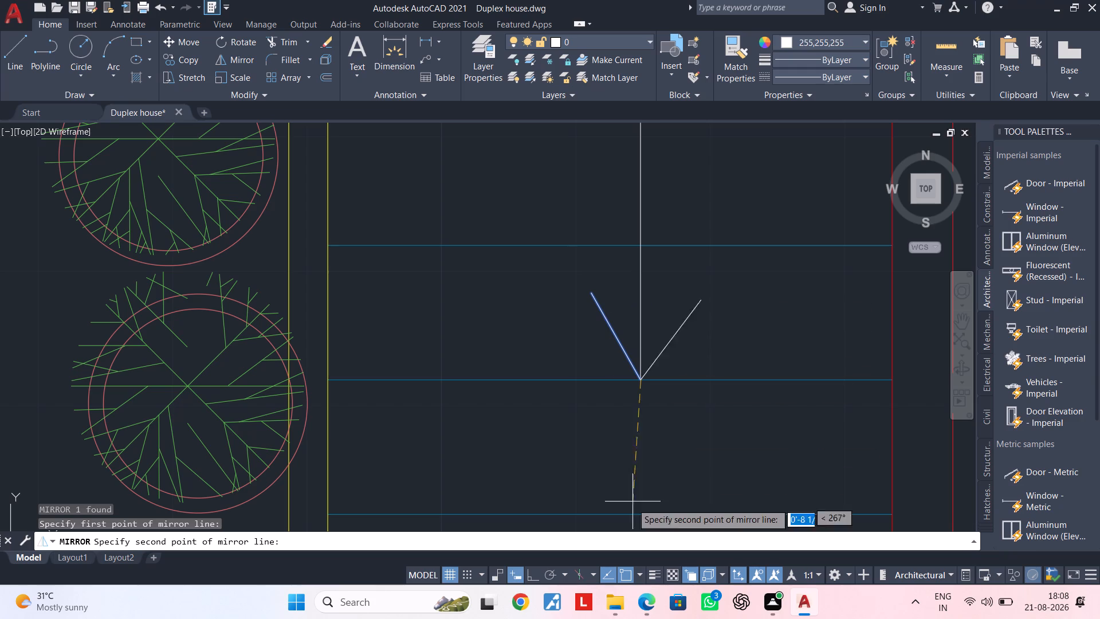
left_click(540, 575)
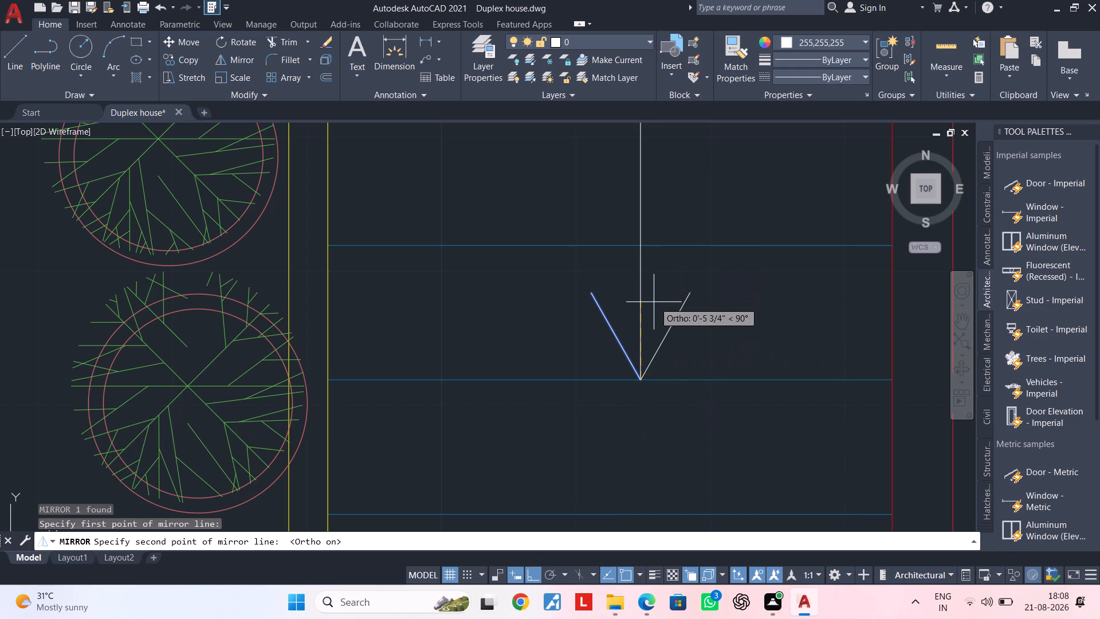
double_click(639, 284)
left_click_drag(665, 336, 639, 284)
key("Escape")
key("Escape")
scroll(677, 299, "down", 3)
middle_click_drag(682, 303, 649, 331)
key("Escape")
scroll(651, 324, "up", 1)
key("Escape")
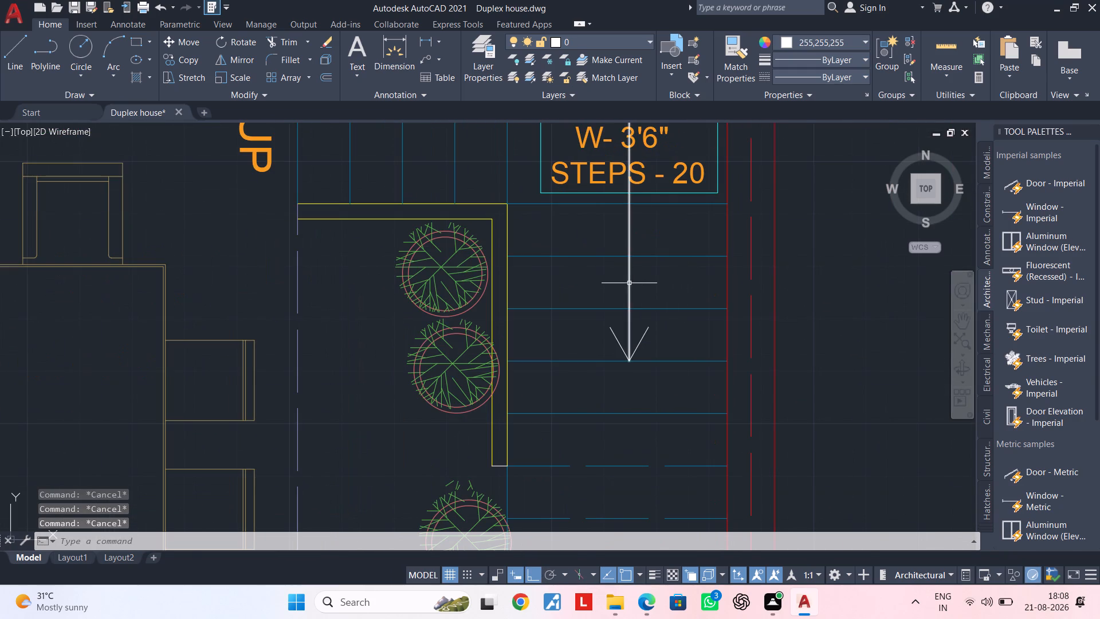
Recolour the vertical direction line and both arrowhead strokes with a pale orange tint.
double_click(629, 283)
left_click(646, 334)
left_click(620, 343)
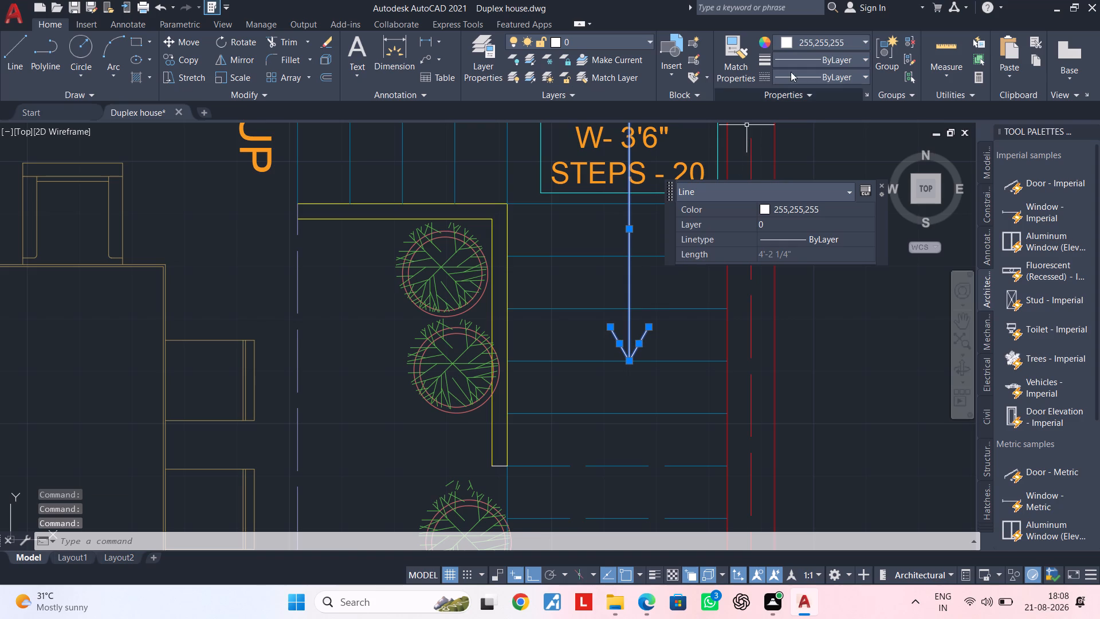
left_click(818, 44)
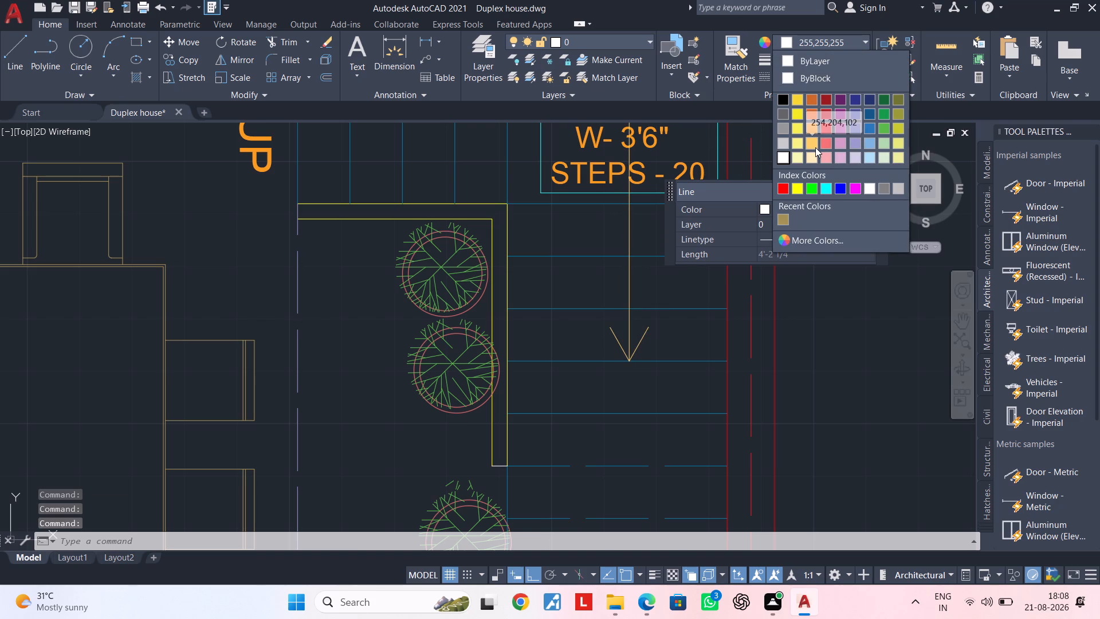
left_click(812, 156)
key("Escape")
key("Escape")
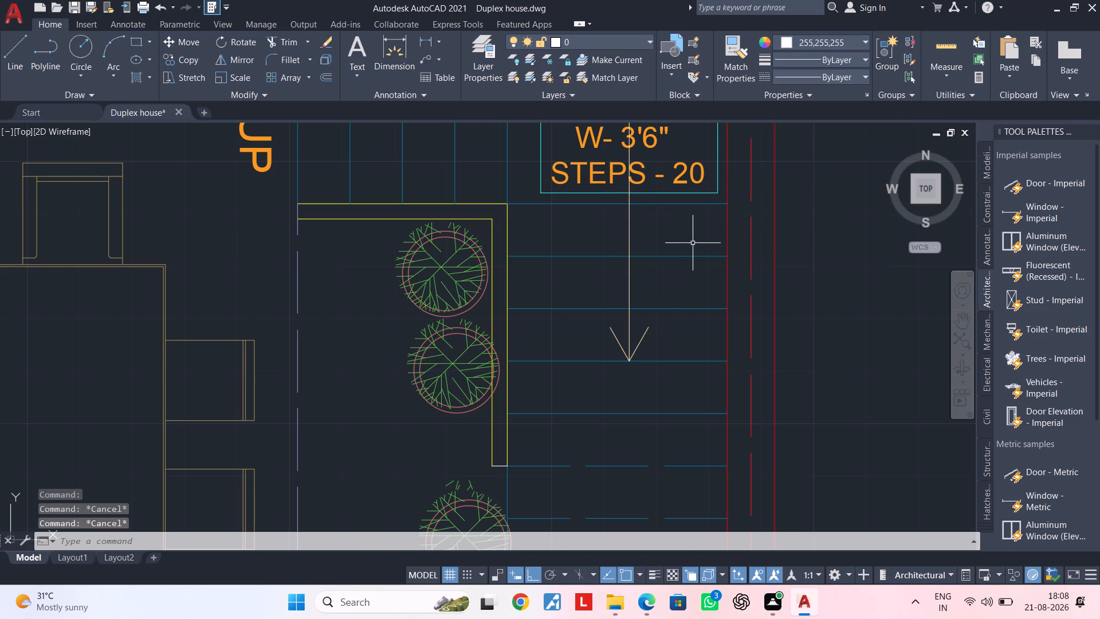
Move the UP label straight up so it lines up with the start of the stair direction line.
scroll(691, 255, "down", 1)
middle_click_drag(689, 272, 678, 374)
key("Escape")
scroll(462, 269, "up", 2)
left_click(327, 321)
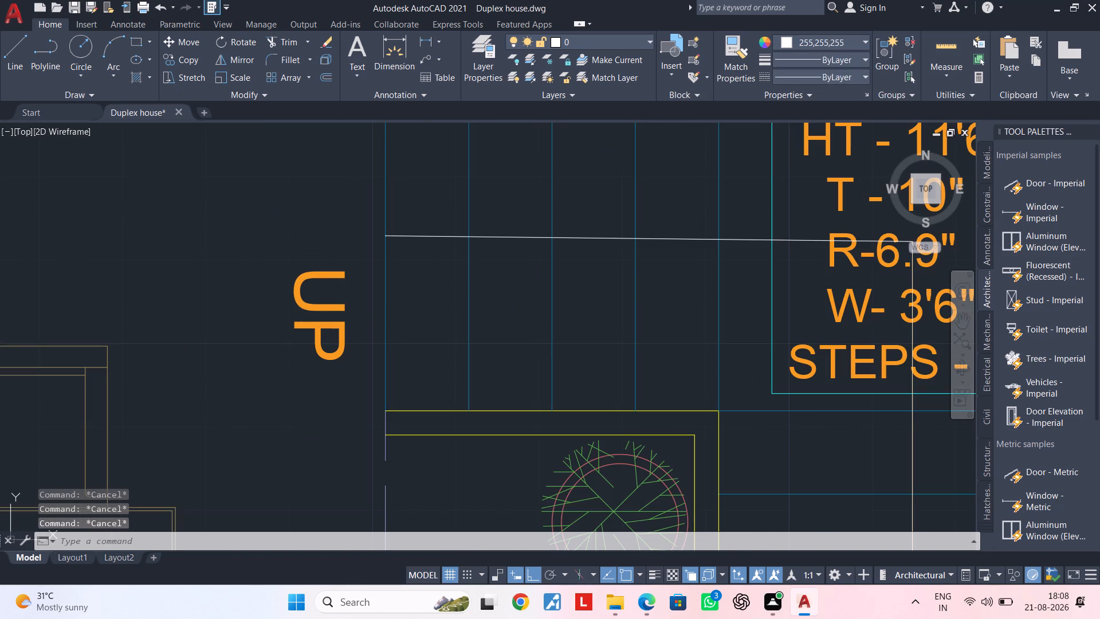
key("m")
key("space")
double_click(343, 306)
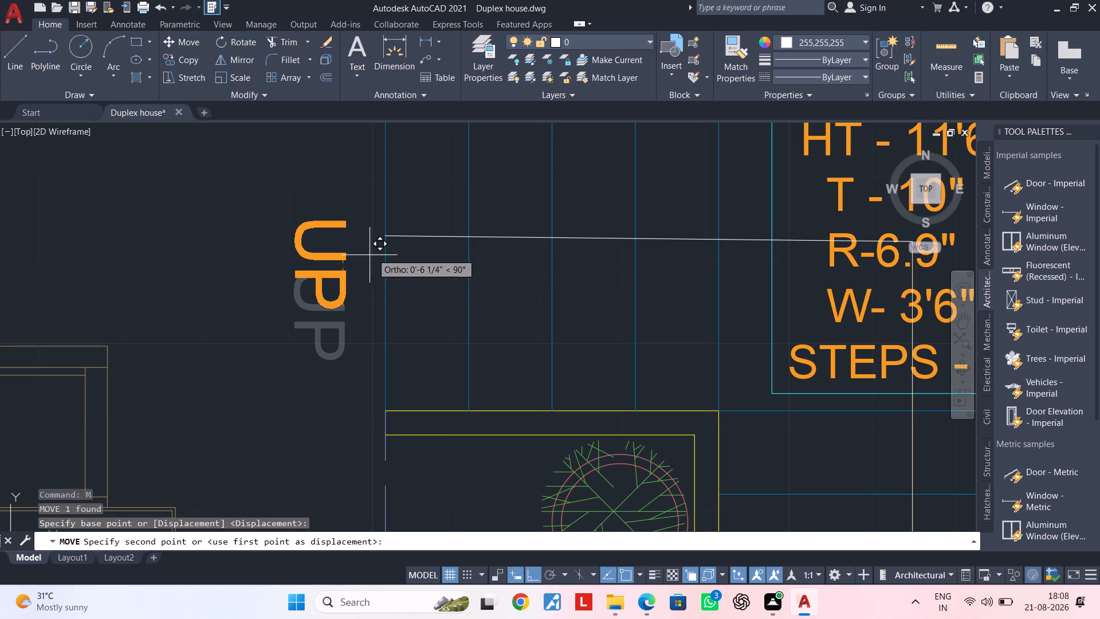
double_click(374, 236)
scroll(371, 249, "down", 3)
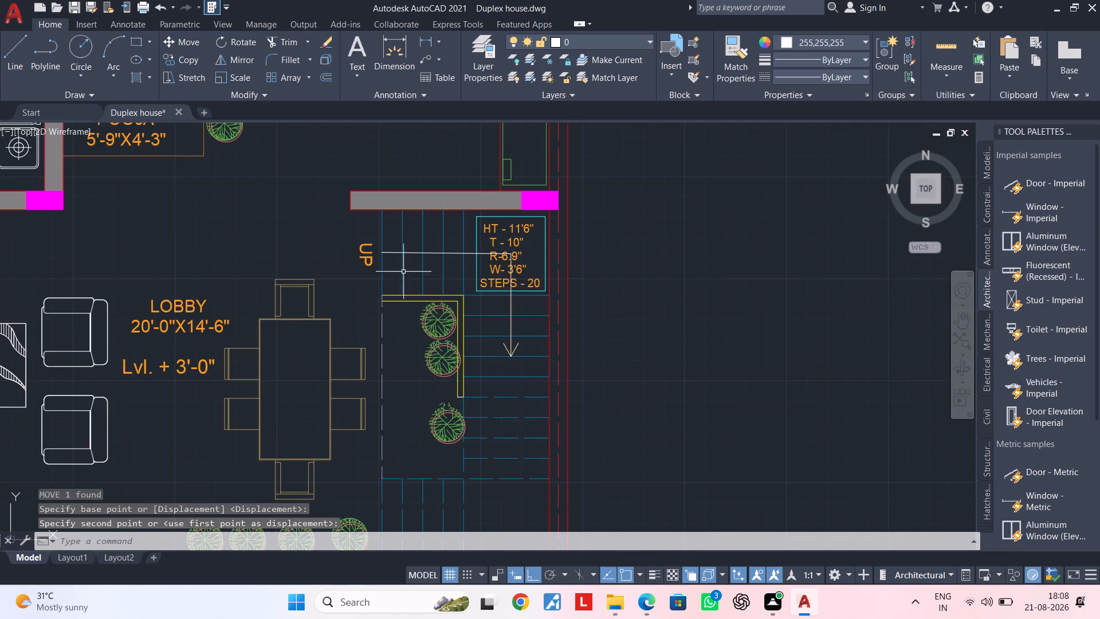
key("Escape")
Draw a diagonal Breakline across the side flight, from beside the planter wall's end up to the outer wall, with its symbol just below the arrow tip.
middle_click_drag(516, 287, 481, 192)
key("Escape")
middle_click_drag(518, 253, 609, 222)
key("Escape")
key("Escape")
key("Escape")
key("Escape")
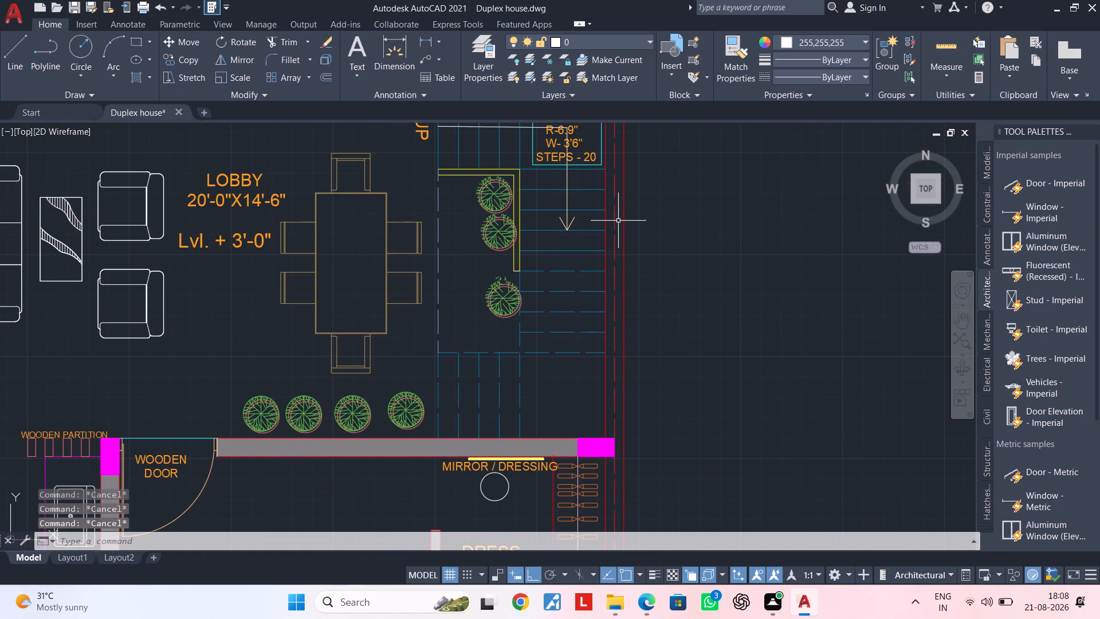
key("b")
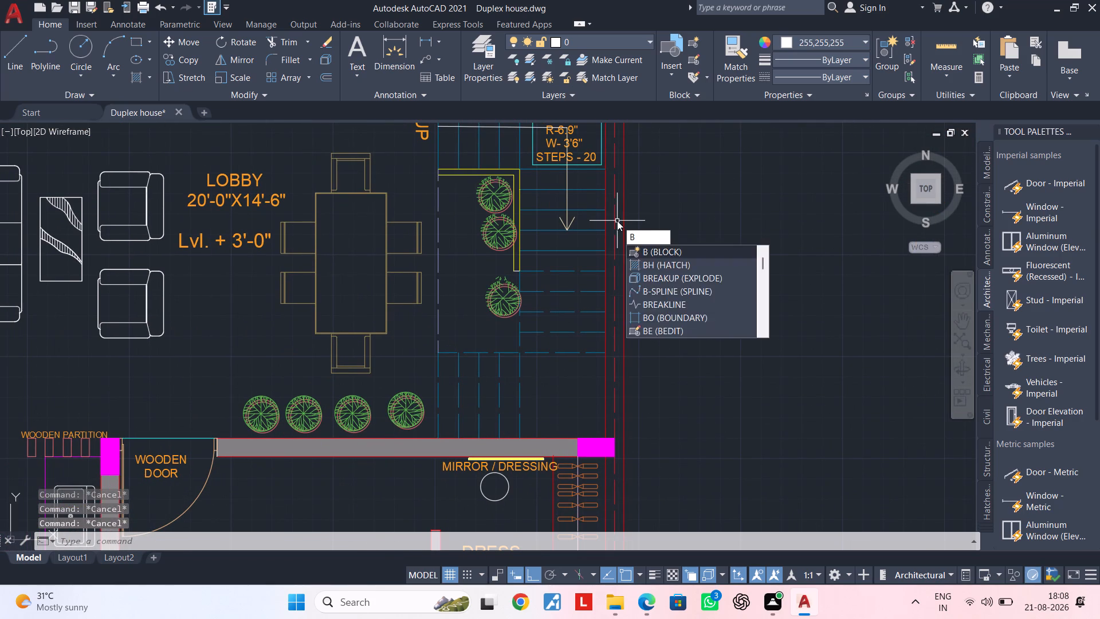
type("RE")
left_click(667, 264)
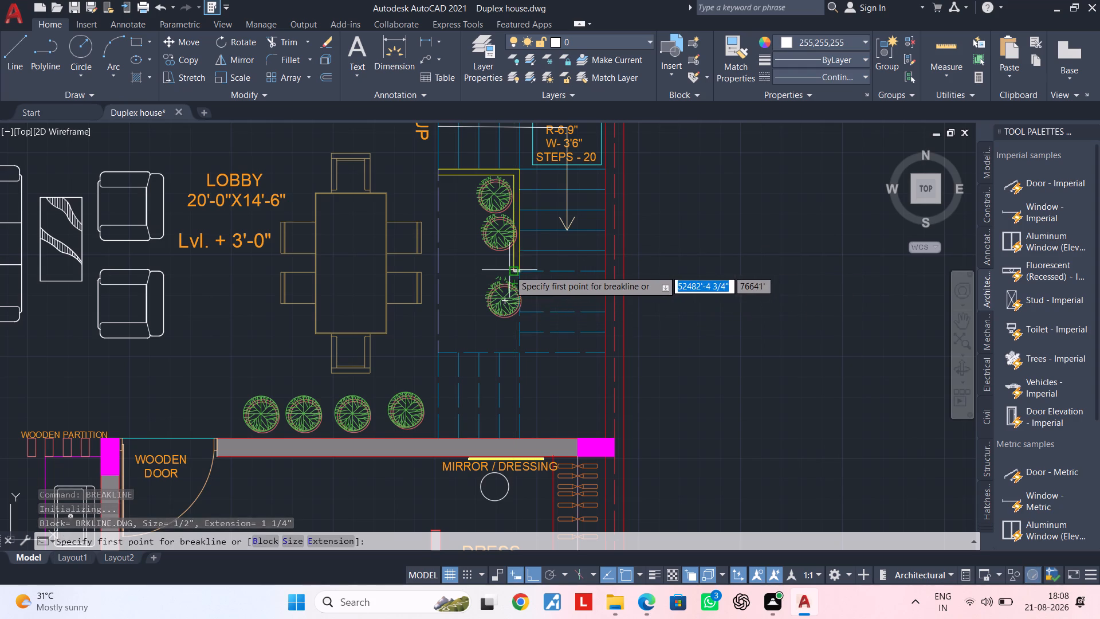
scroll(509, 270, "up", 3)
left_click(485, 264)
middle_click_drag(670, 195, 581, 244)
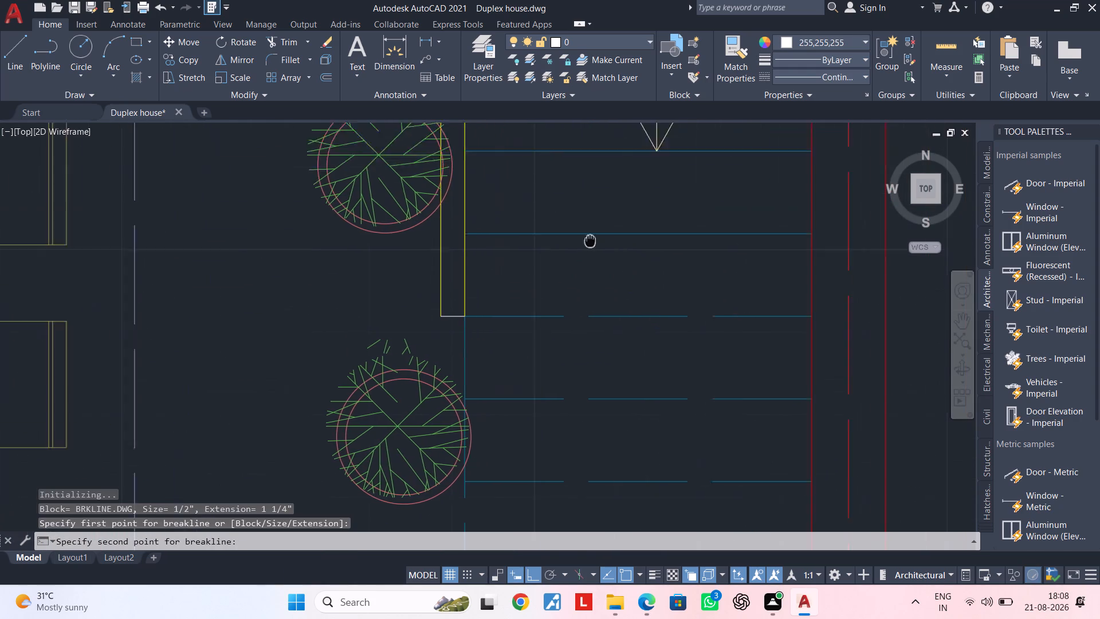
middle_click_drag(581, 244, 506, 283)
scroll(640, 199, "down", 1)
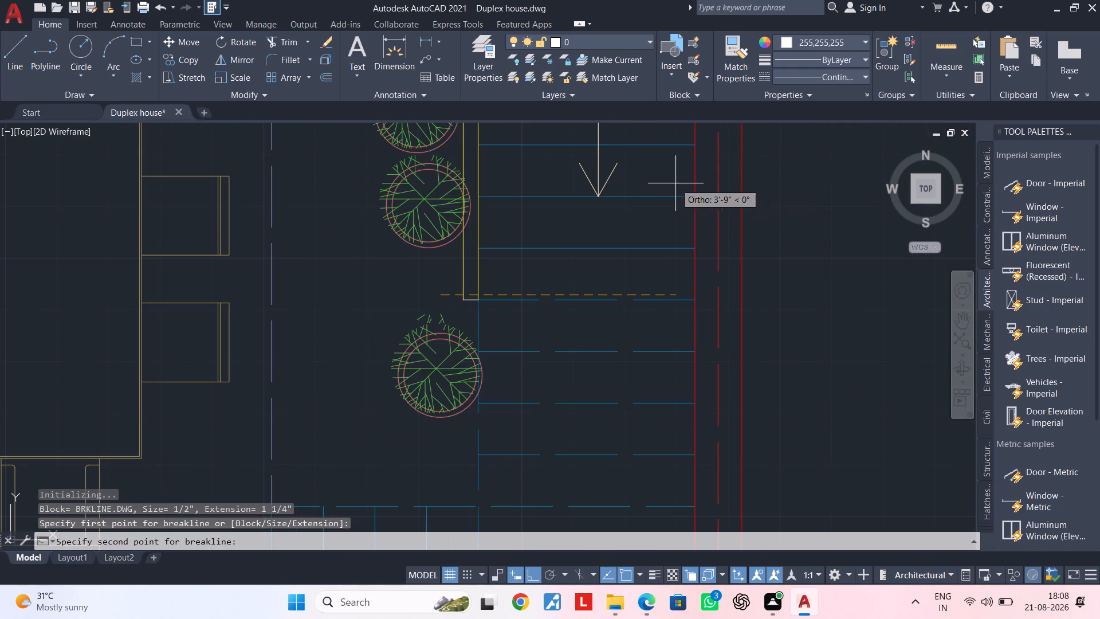
left_click(694, 147)
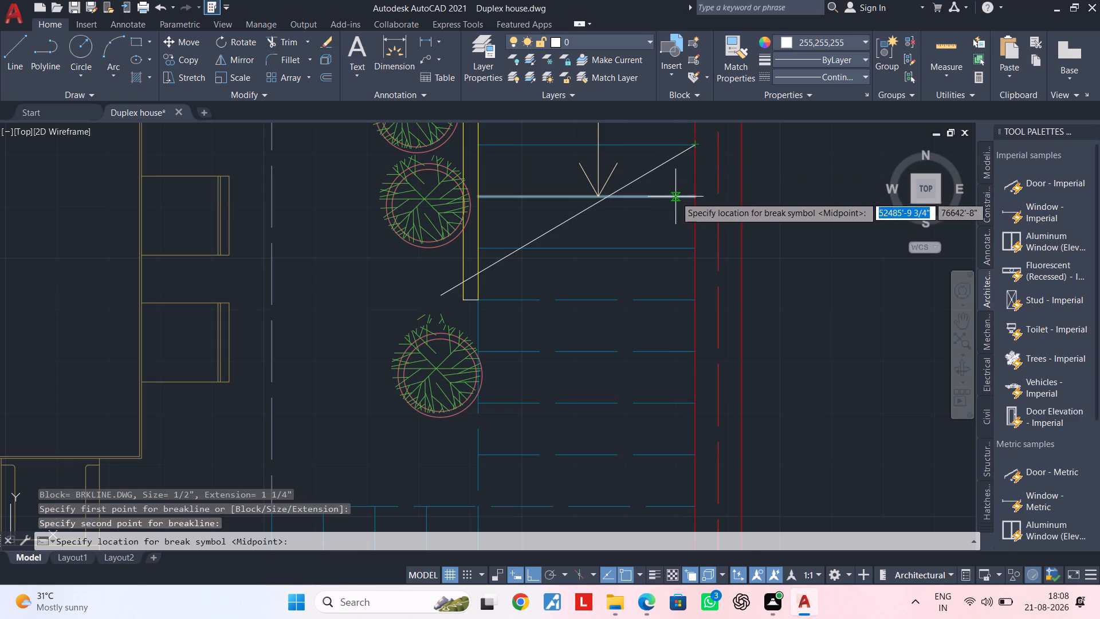
left_click(594, 205)
scroll(606, 221, "up", 1)
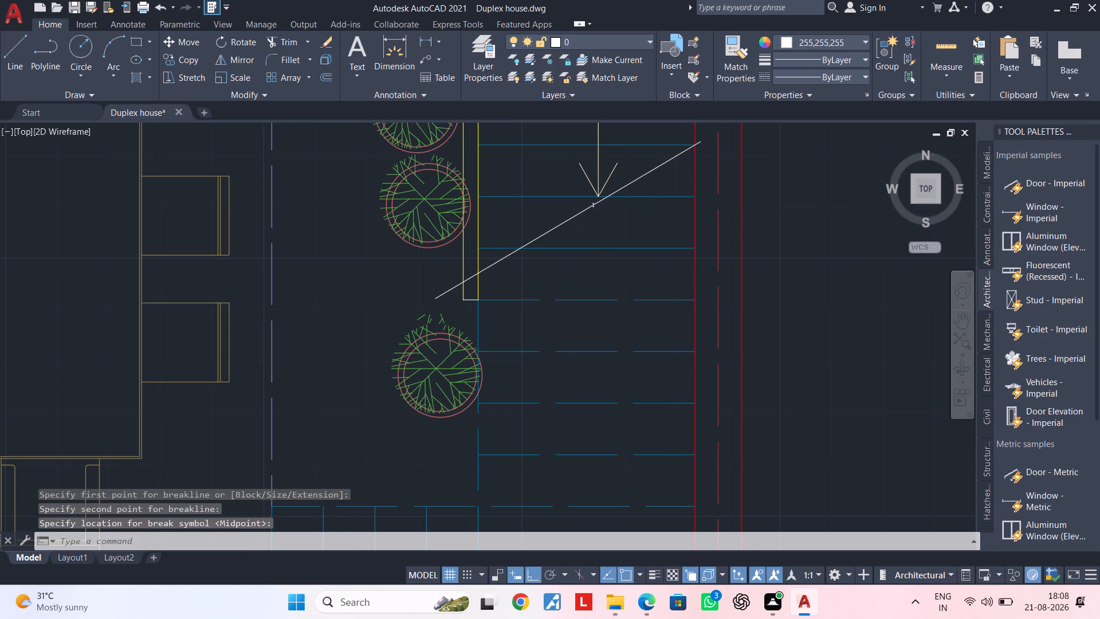
scroll(606, 221, "down", 1)
middle_click_drag(606, 221, 549, 264)
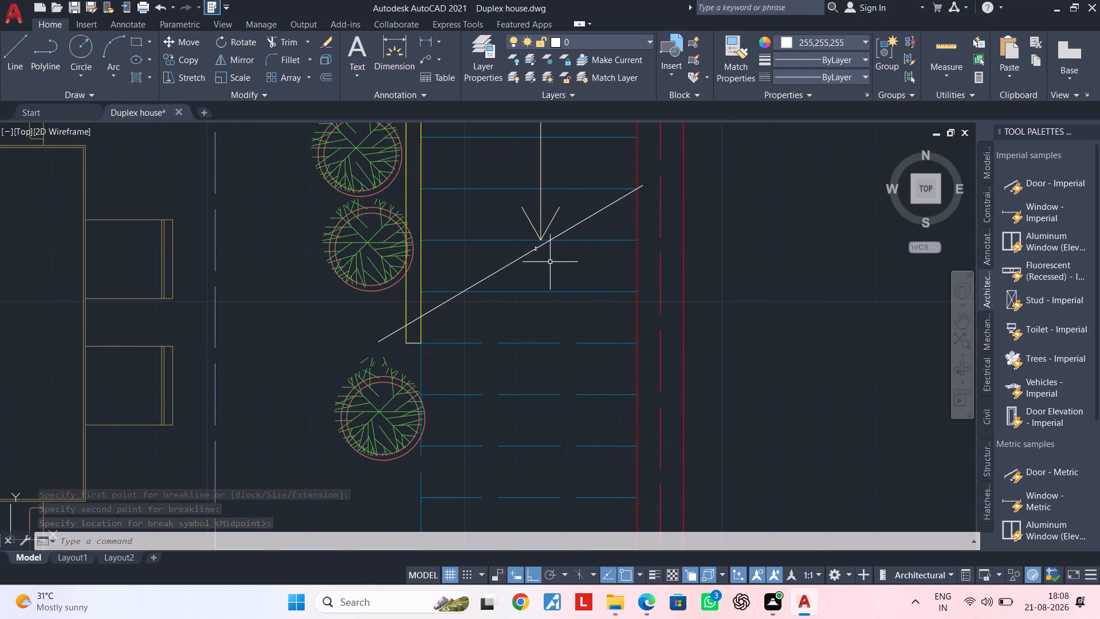
Move the diagonal break line straight down by one tread, clear of the arrow tip.
left_click(515, 260)
key("m")
key("space")
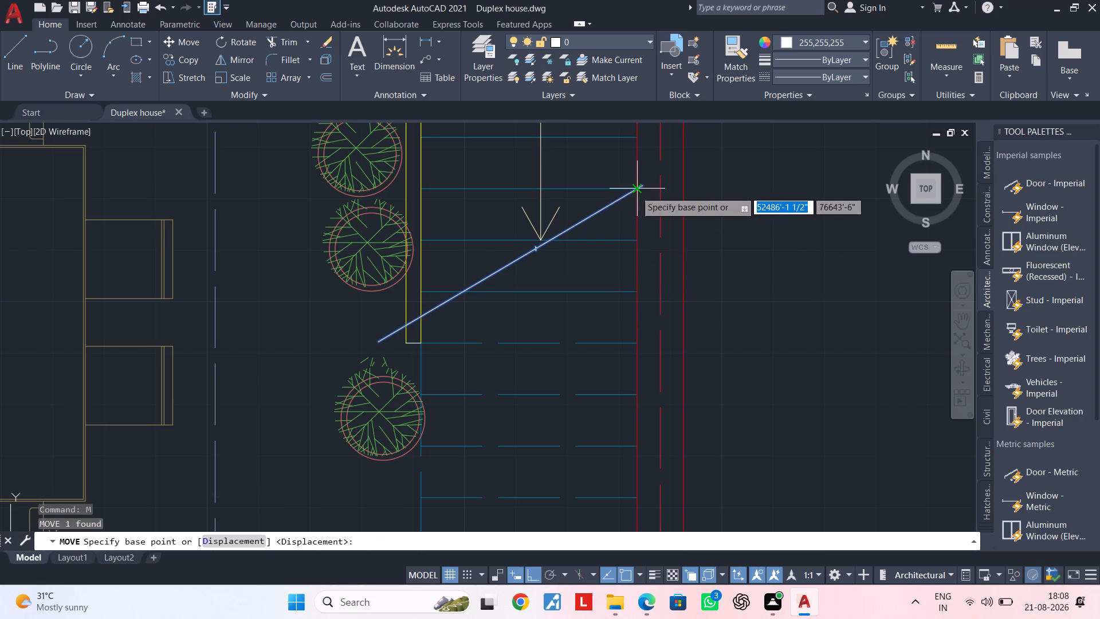
left_click(635, 190)
left_click(634, 238)
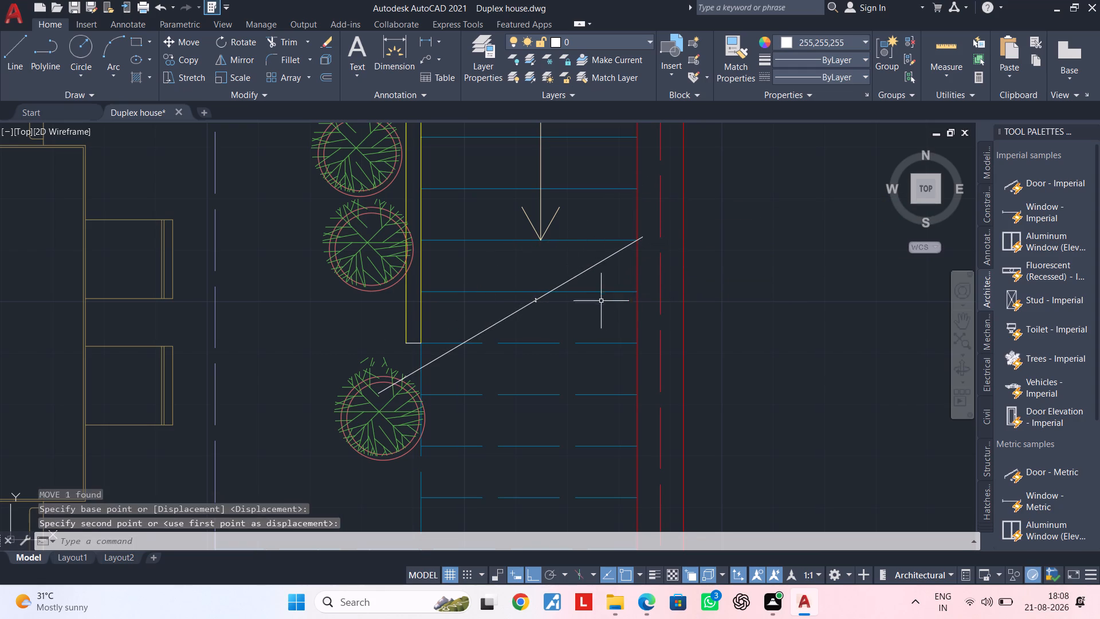
key("Escape")
Enlarge the tiny break symbol by stretching its four zigzag vertices outward along the break line.
middle_click_drag(575, 303, 590, 267)
key("Escape")
key("Escape")
scroll(563, 267, "up", 2)
left_click(528, 261)
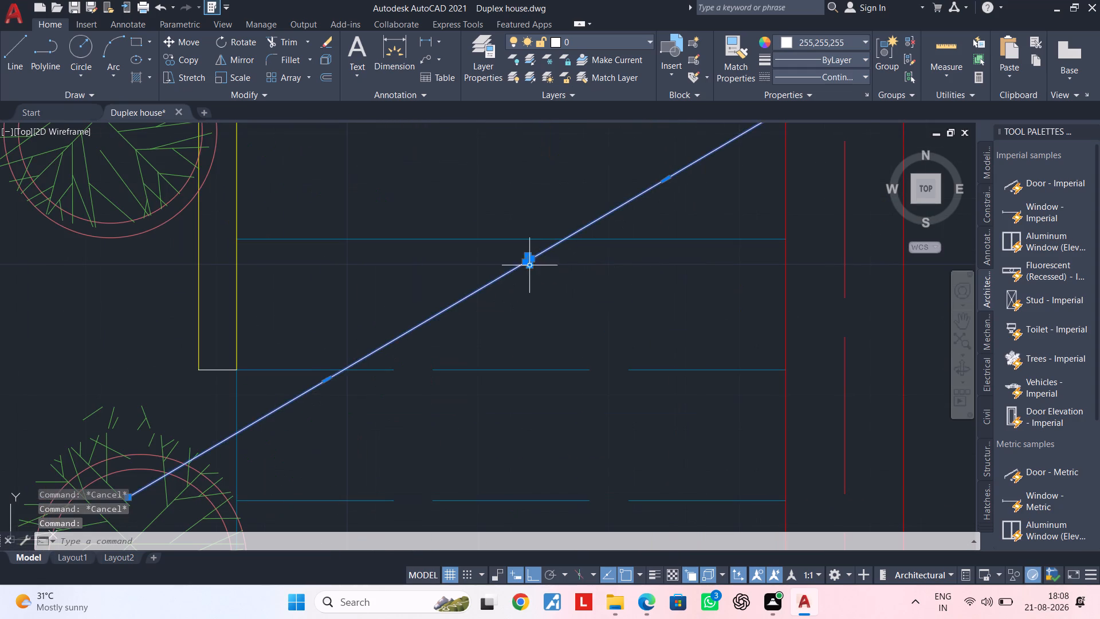
scroll(530, 275, "up", 4)
middle_click_drag(532, 247, 540, 313)
left_click(495, 271)
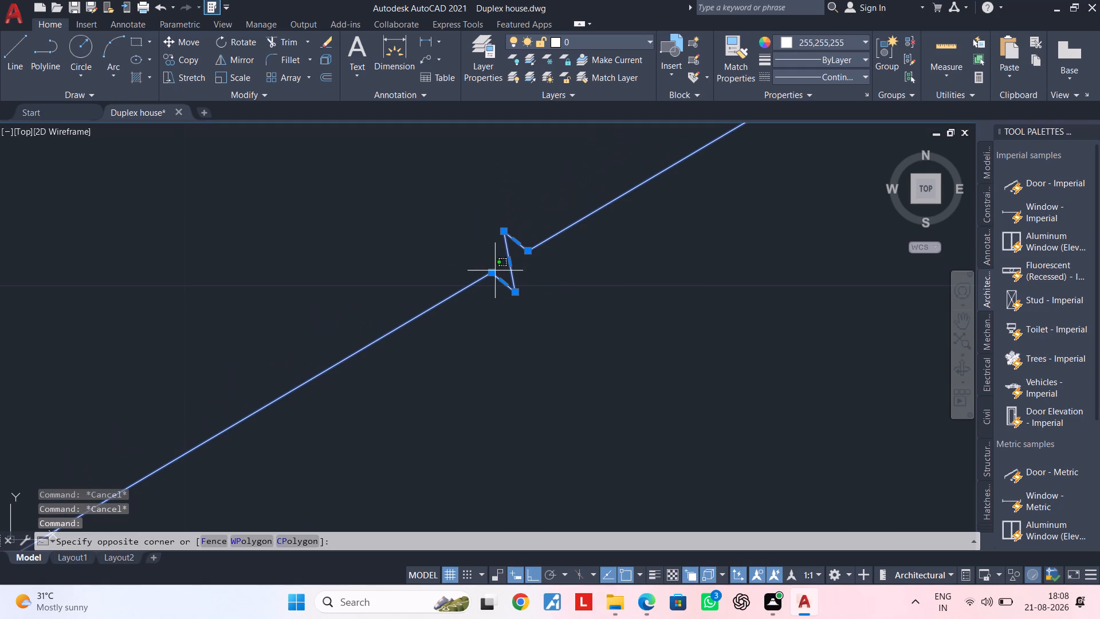
left_click(493, 272)
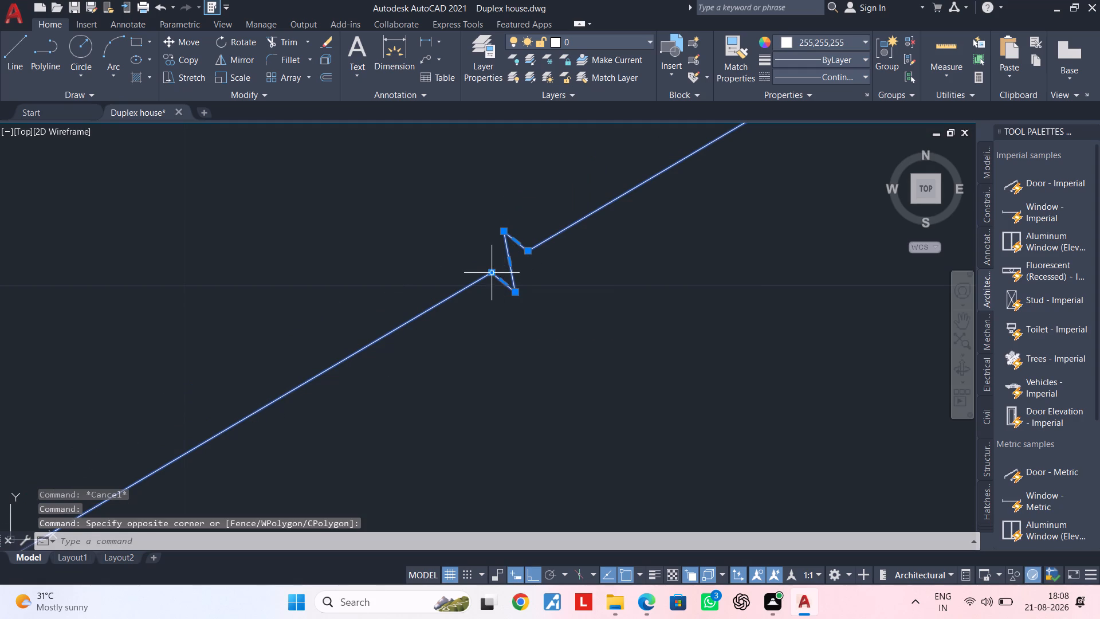
double_click(492, 272)
left_click(292, 379)
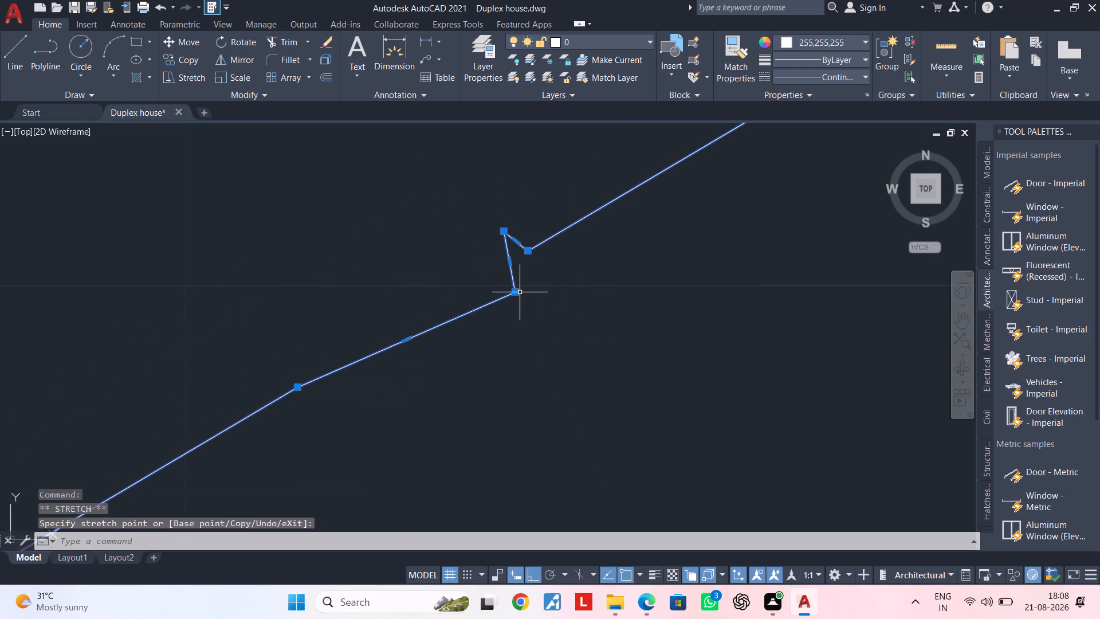
left_click(516, 295)
left_click(622, 469)
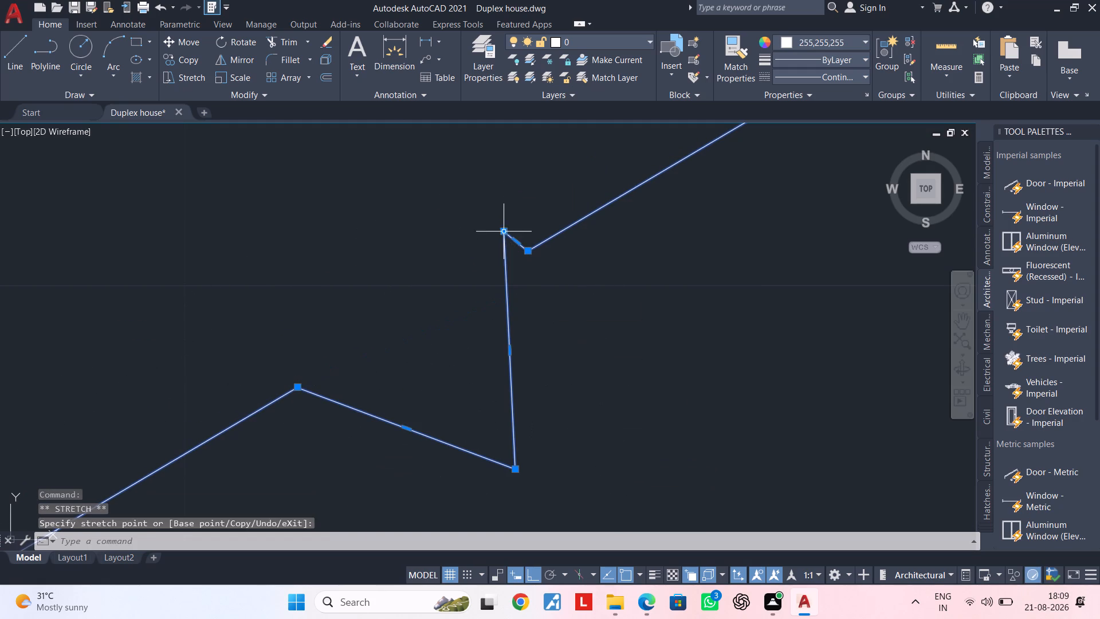
left_click(502, 229)
left_click(368, 142)
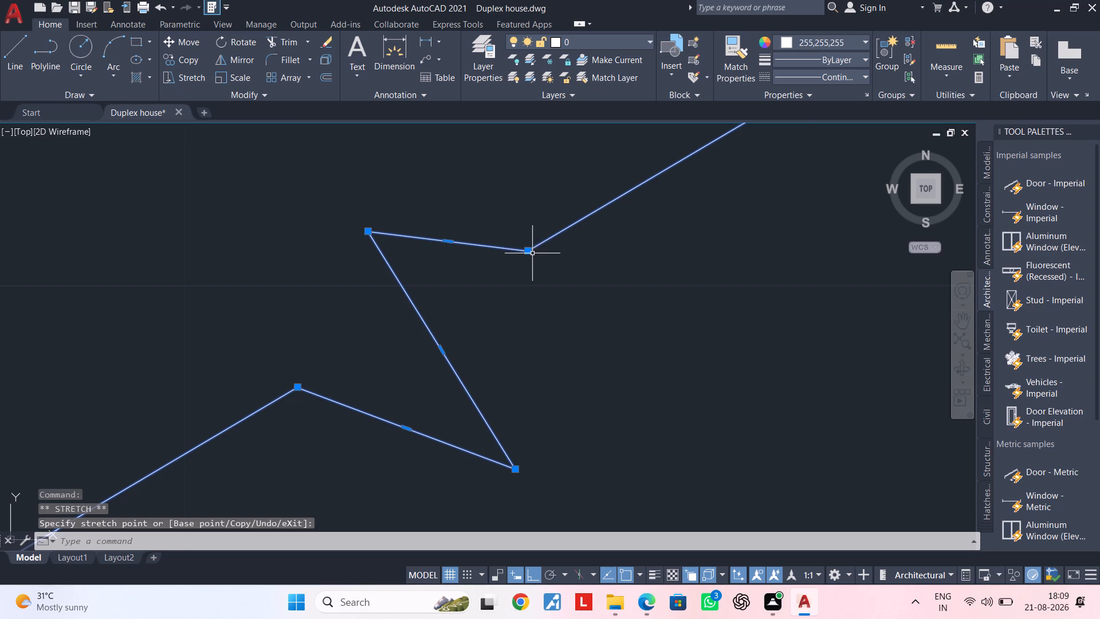
left_click_drag(528, 251, 540, 250)
left_click(599, 237)
Reshape the break symbol into a wider Z with nearly horizontal upper and lower strokes by stretching its four vertices again.
scroll(602, 266, "down", 6)
middle_click_drag(638, 284, 614, 267)
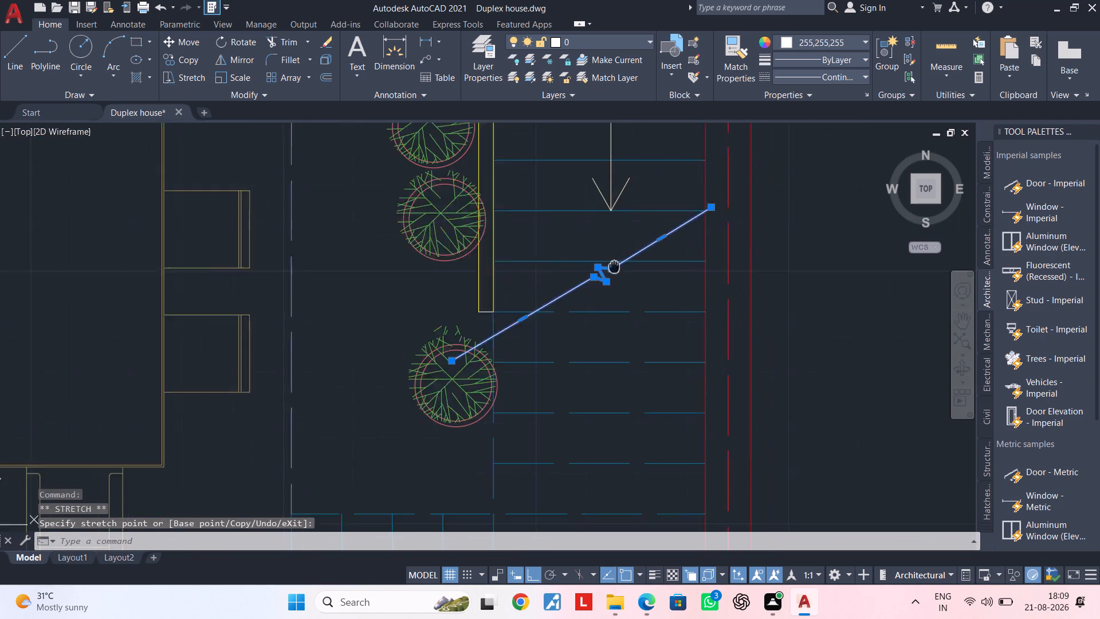
middle_click_drag(614, 267, 587, 246)
scroll(587, 253, "up", 2)
left_click(549, 270)
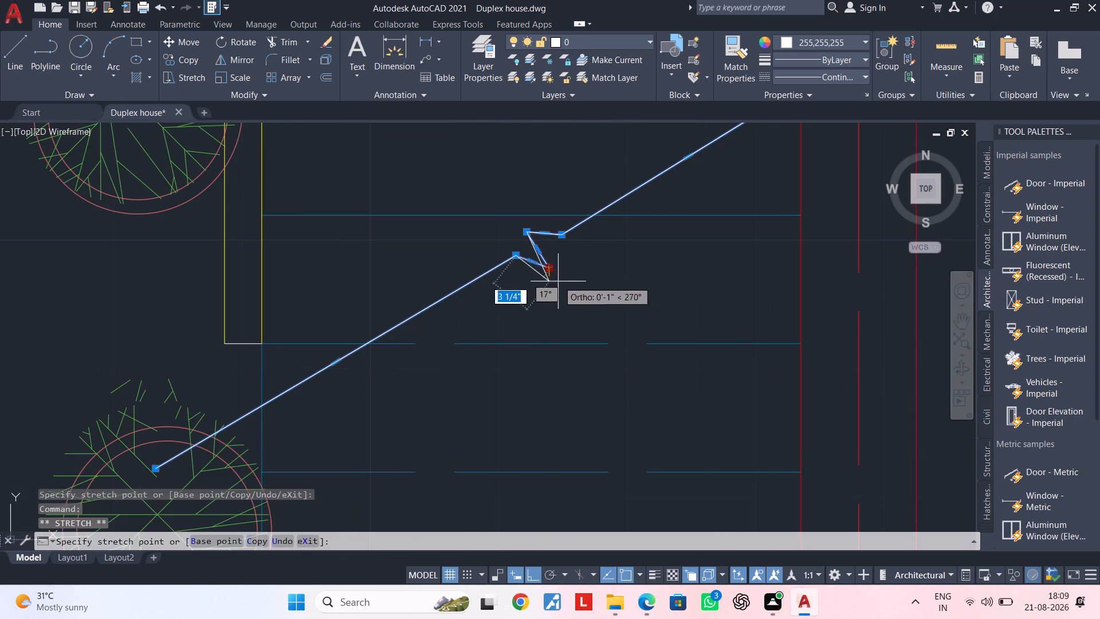
double_click(558, 281)
left_click(516, 255)
left_click(475, 276)
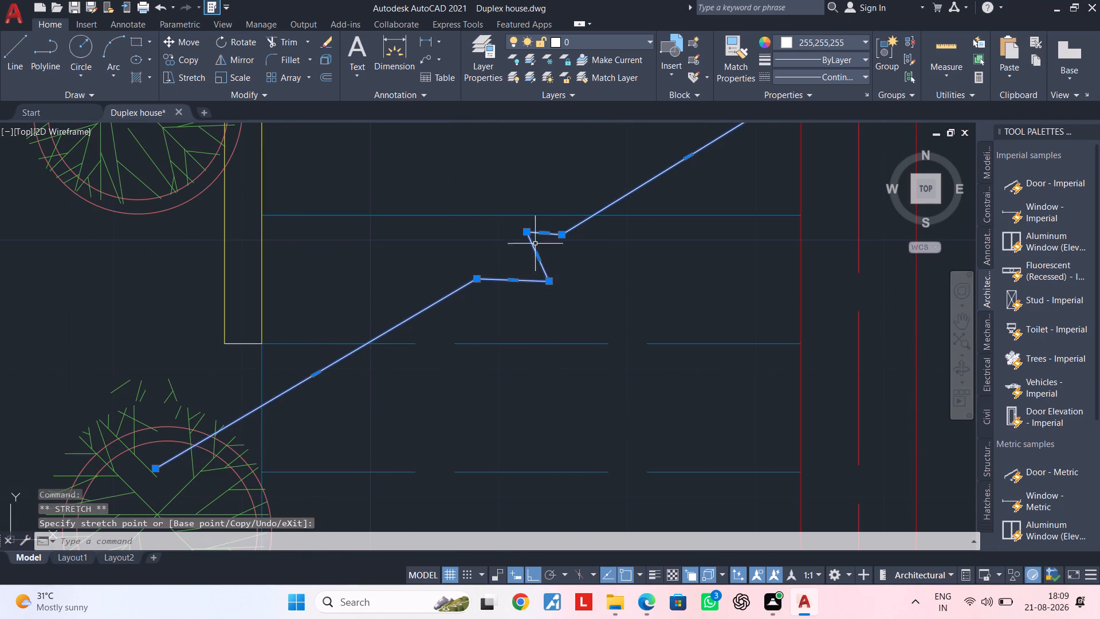
left_click_drag(526, 230, 521, 229)
double_click(463, 198)
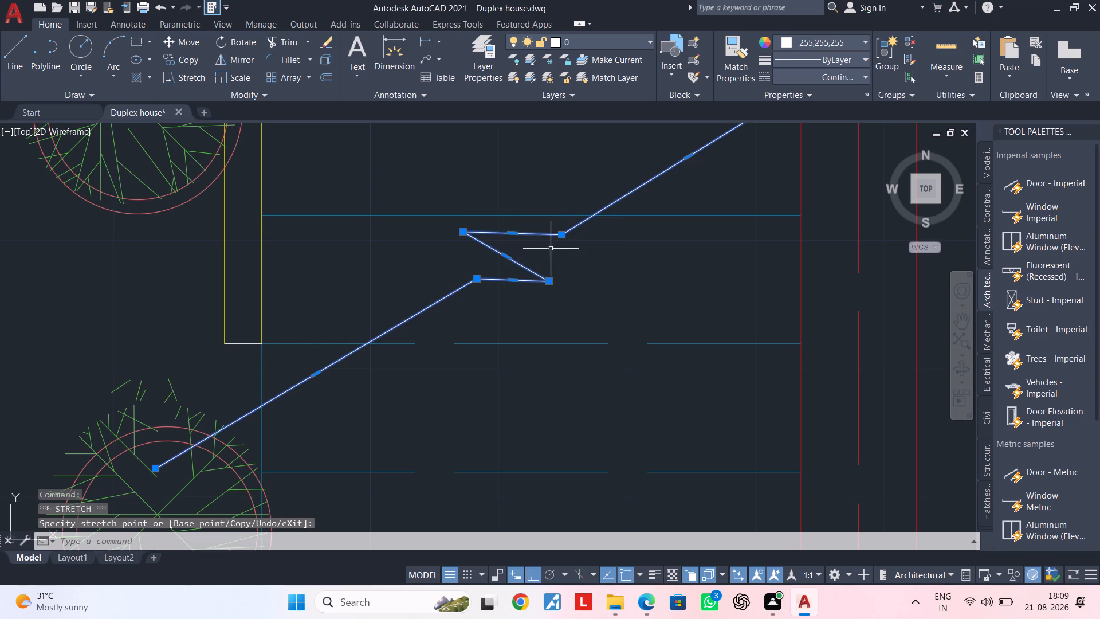
left_click(561, 232)
left_click(547, 246)
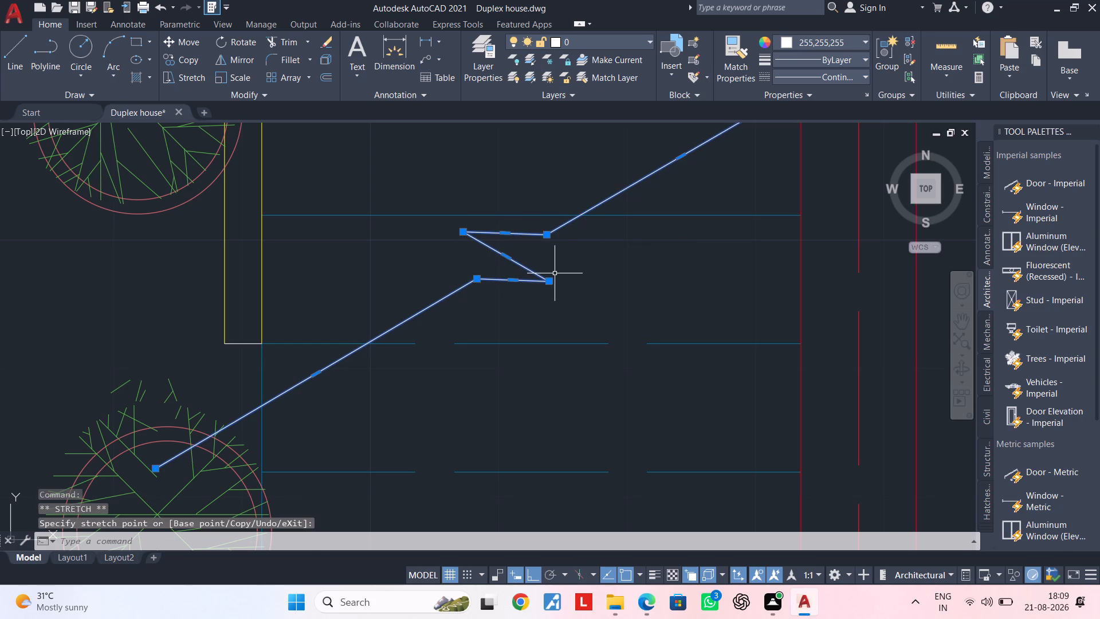
Enlarge the stair break symbol into a bolder, slanted zigzag by stretching its four vertices once more.
left_click(477, 282)
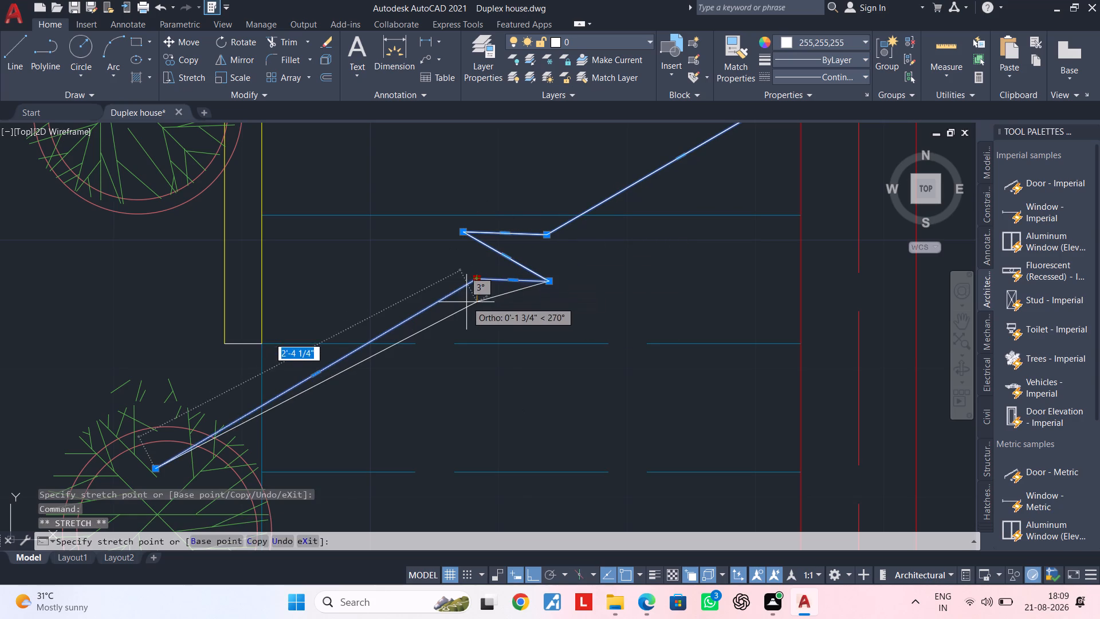
left_click(466, 302)
left_click(551, 281)
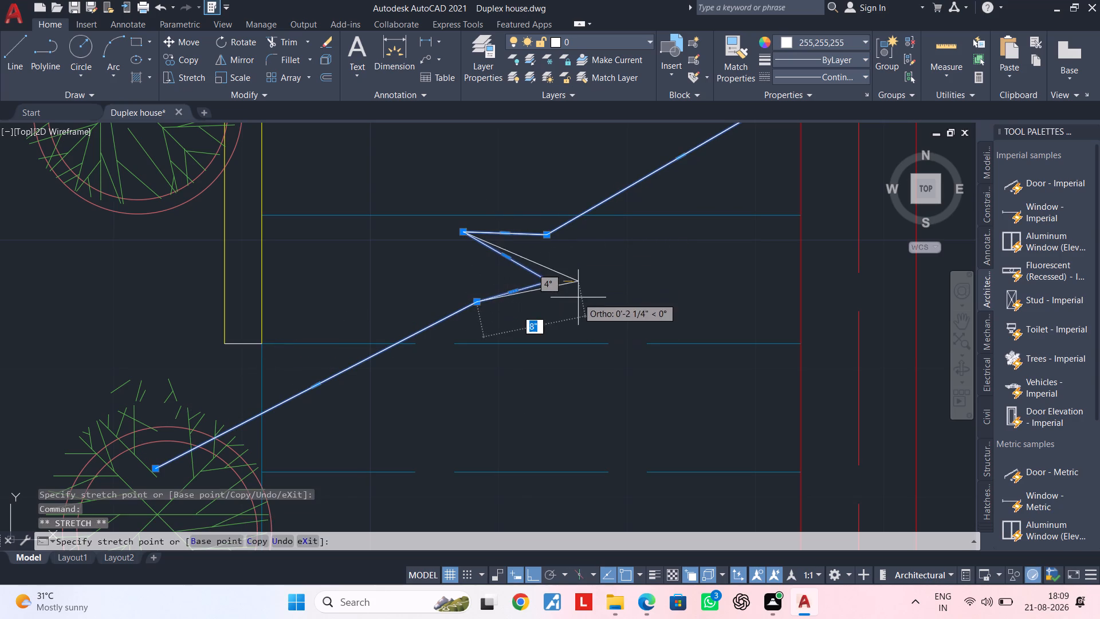
left_click(587, 300)
left_click(546, 235)
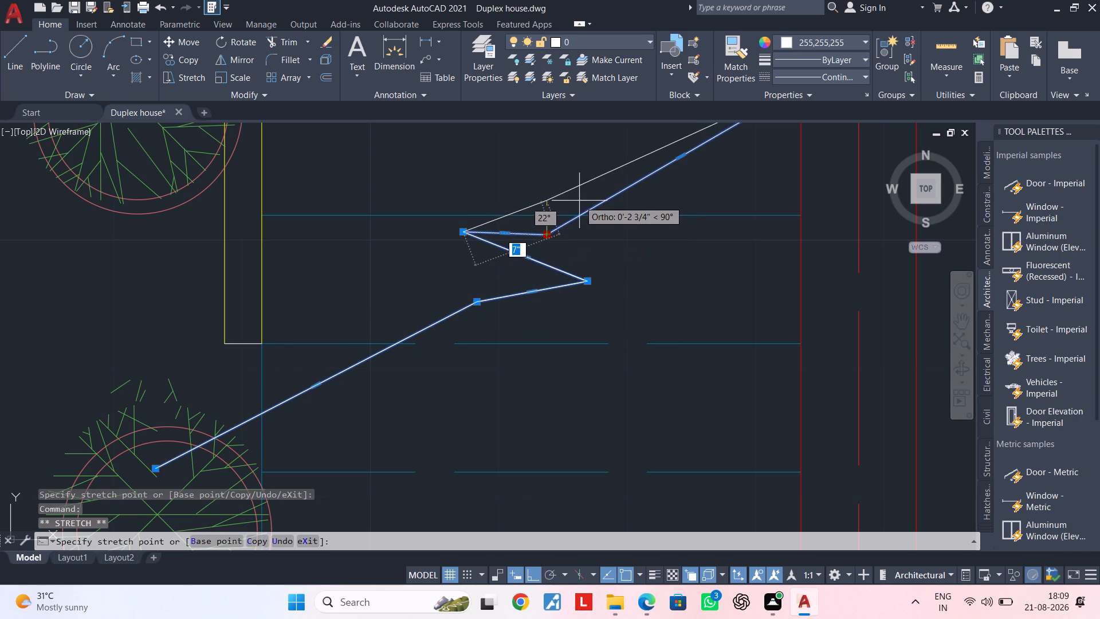
left_click(567, 233)
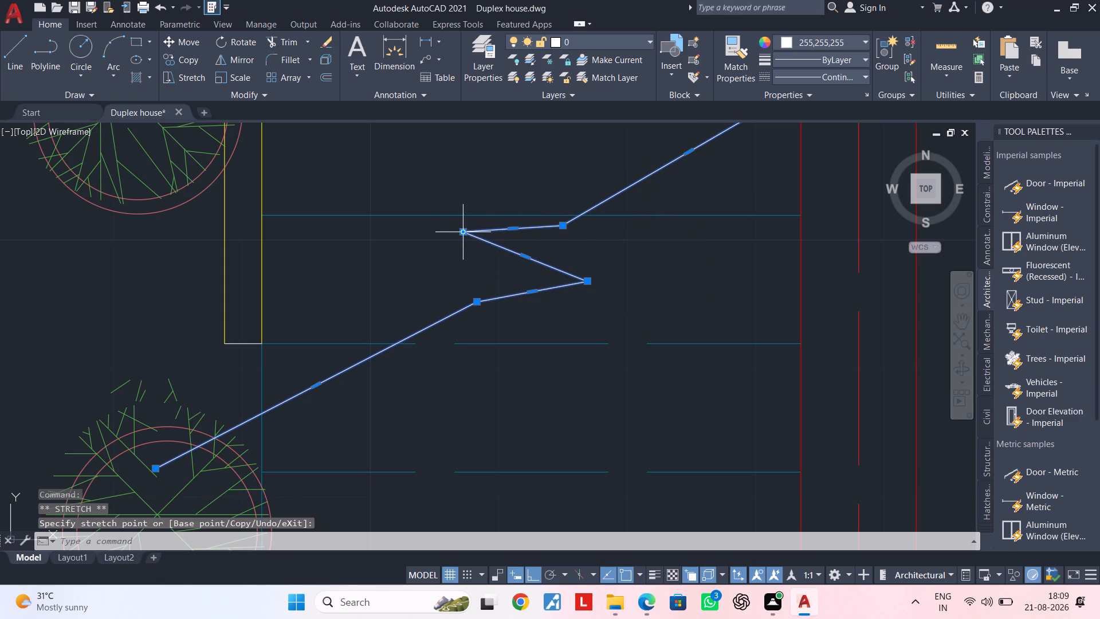
left_click(462, 232)
left_click(476, 218)
key("Escape")
scroll(593, 232, "down", 3)
middle_click_drag(654, 237, 689, 220)
key("Escape")
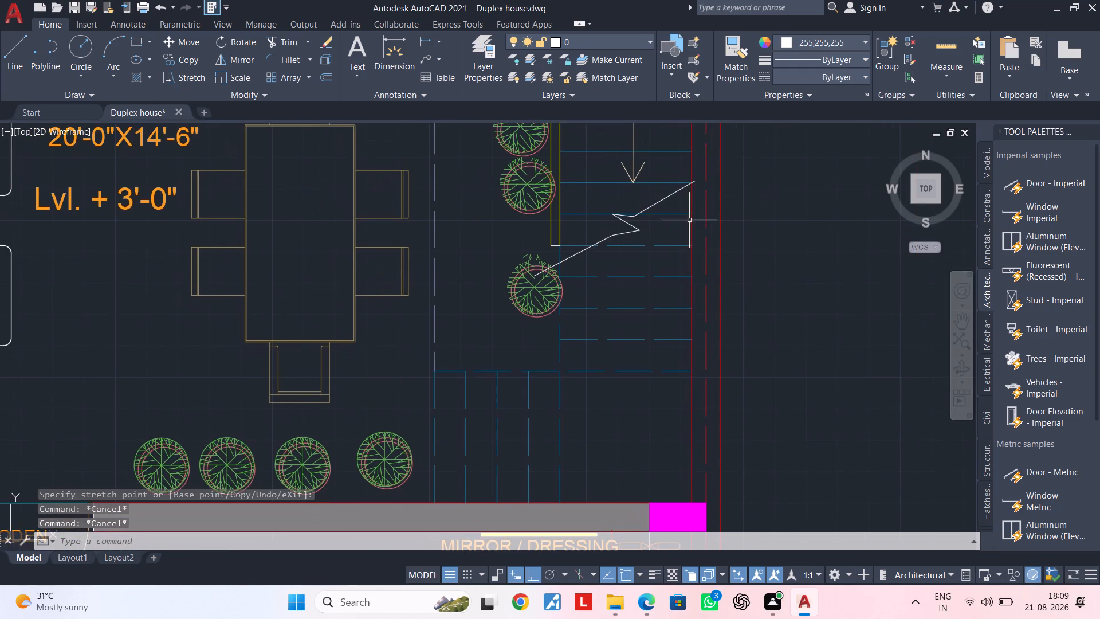
Trim the break line's lower tail back to the stair flight's inner edge and erase the leftover piece over the plant.
scroll(578, 260, "up", 2)
middle_click_drag(592, 257, 622, 233)
key("Escape")
key("Escape")
type("TR")
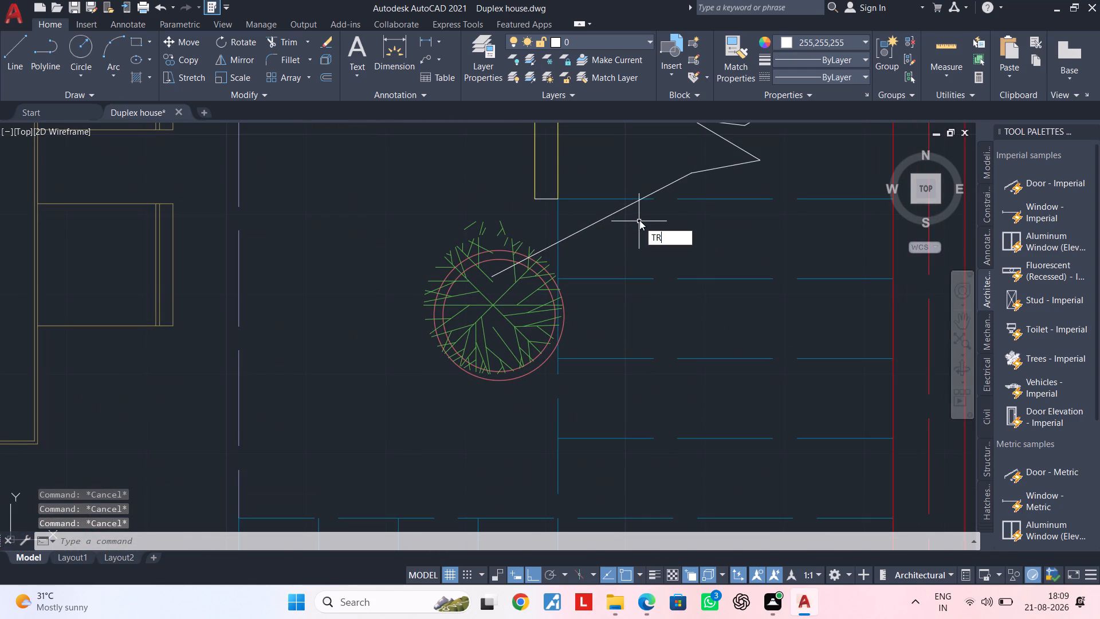
key("space")
scroll(543, 254, "up", 2)
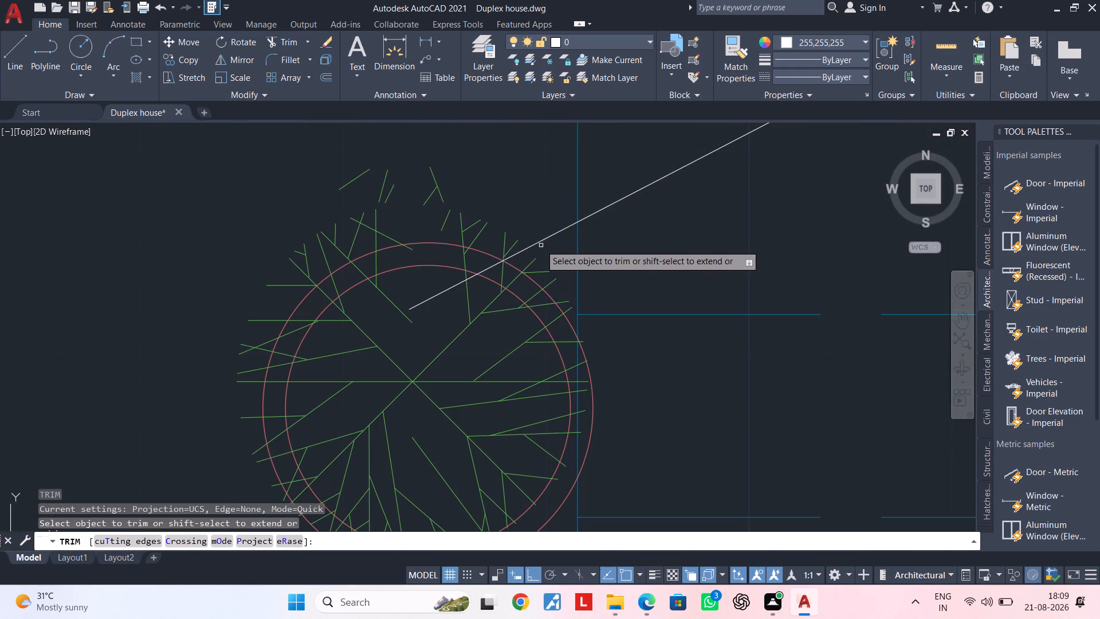
left_click(537, 242)
key("Escape")
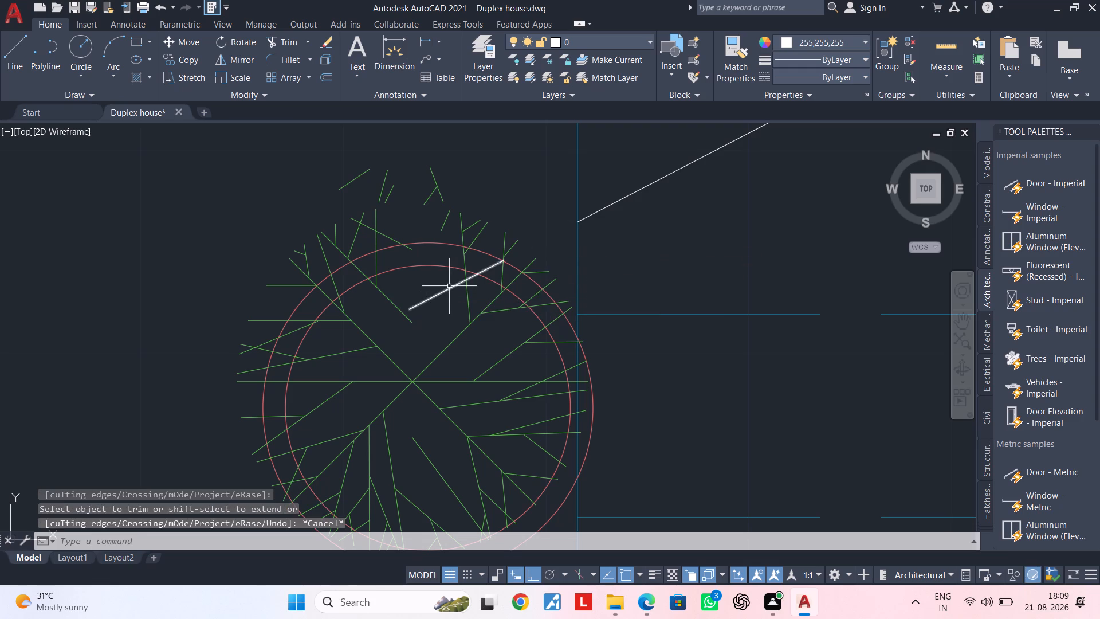
left_click(449, 286)
key("Delete")
scroll(497, 258, "down", 3)
middle_click_drag(623, 268, 497, 320)
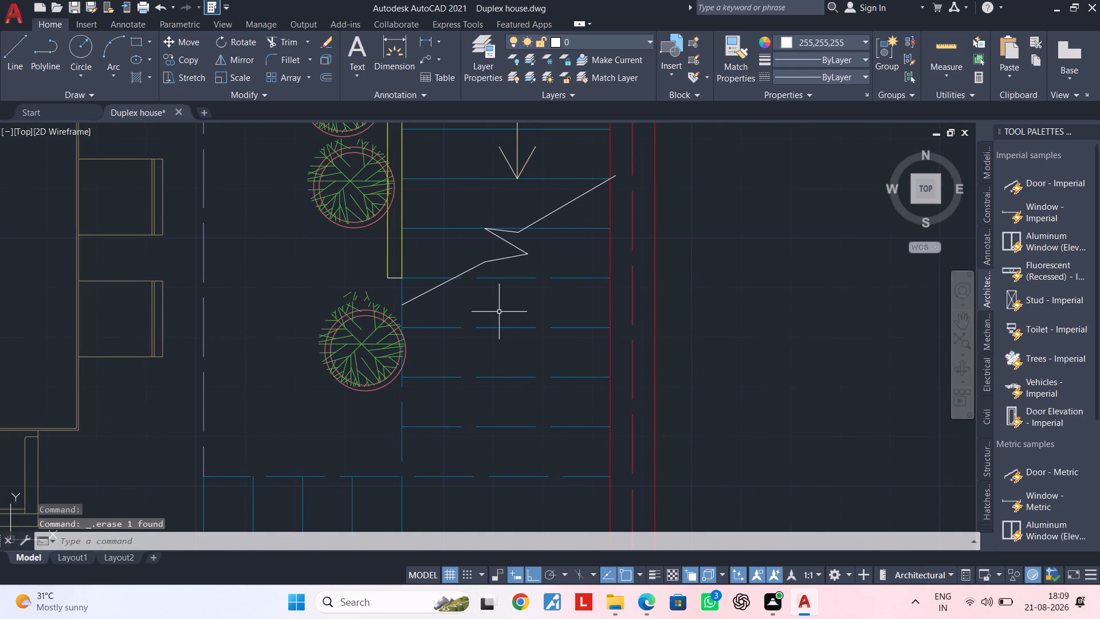
Review the whole floor plan, from the staircase and front rooms up to the rear side open area.
scroll(501, 308, "down", 1)
middle_click_drag(502, 308, 560, 269)
key("Escape")
scroll(563, 266, "down", 1)
middle_click_drag(563, 266, 699, 195)
scroll(701, 195, "down", 2)
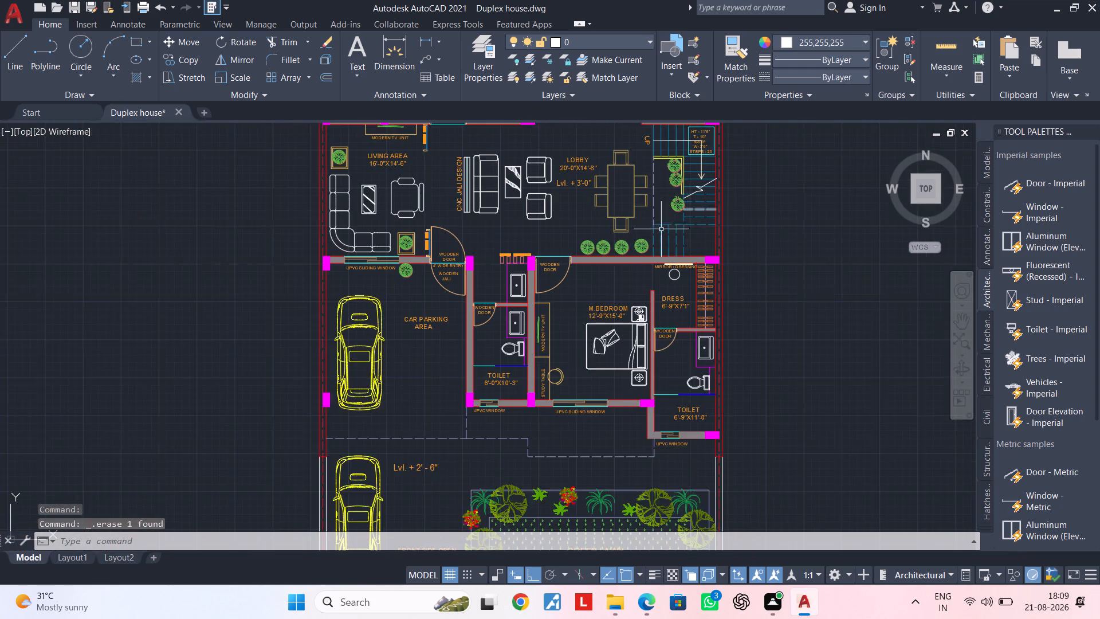
middle_click_drag(619, 240, 704, 210)
key("Escape")
key("Escape")
middle_click_drag(703, 217, 709, 173)
key("Escape")
key("Escape")
key("Escape")
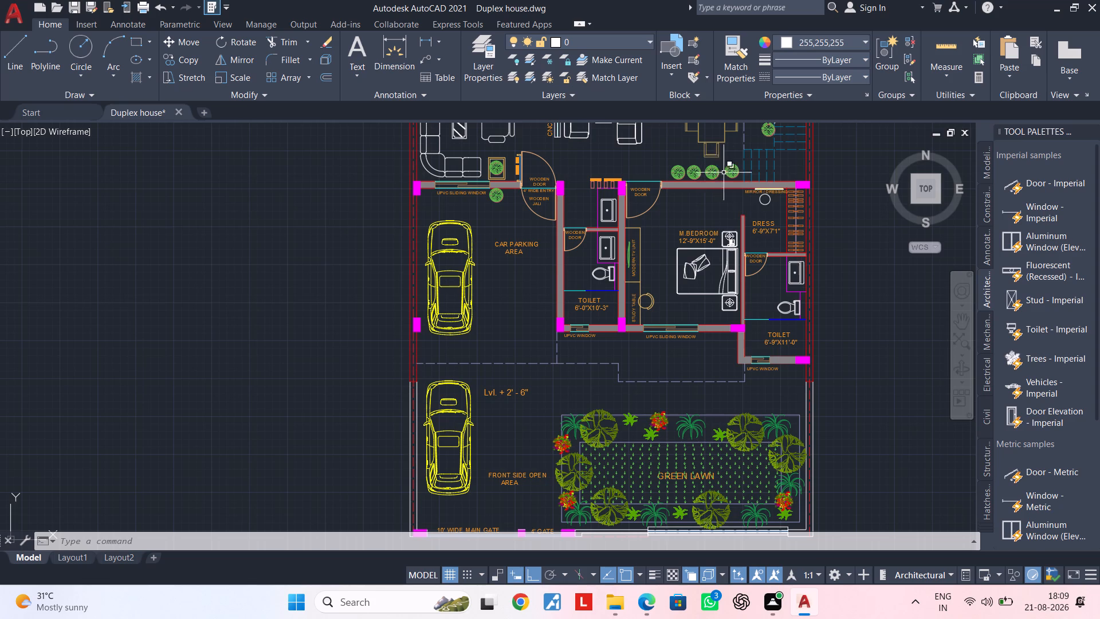
scroll(752, 287, "down", 1)
middle_click_drag(635, 326, 488, 383)
key("Escape")
key("Escape")
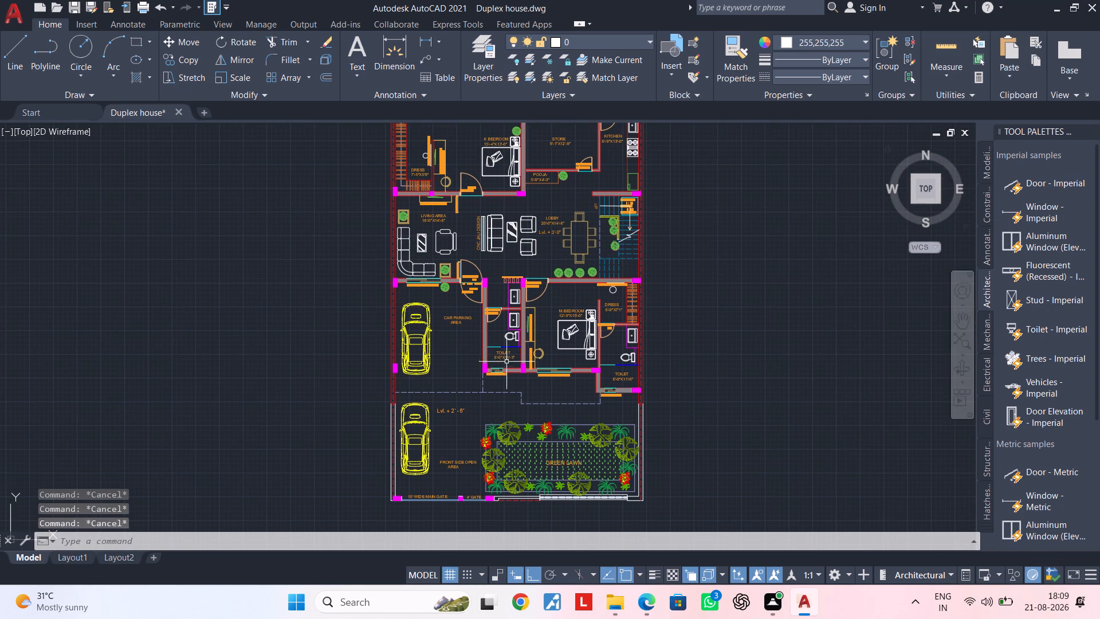
middle_click_drag(512, 355, 384, 369)
key("Escape")
key("Escape")
scroll(423, 354, "down", 1)
middle_click_drag(422, 358, 402, 408)
key("Escape")
key("Escape")
scroll(400, 378, "up", 2)
middle_click_drag(393, 373, 419, 371)
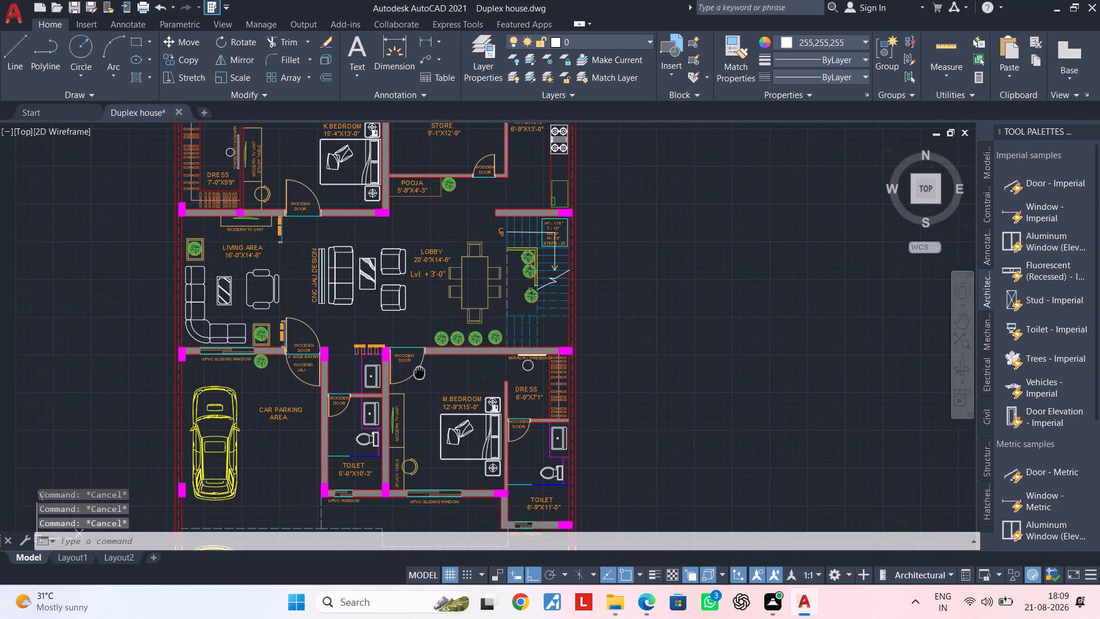
middle_click_drag(419, 371, 472, 371)
key("Escape")
middle_click_drag(474, 353, 442, 532)
scroll(481, 255, "up", 1)
middle_click_drag(481, 255, 567, 332)
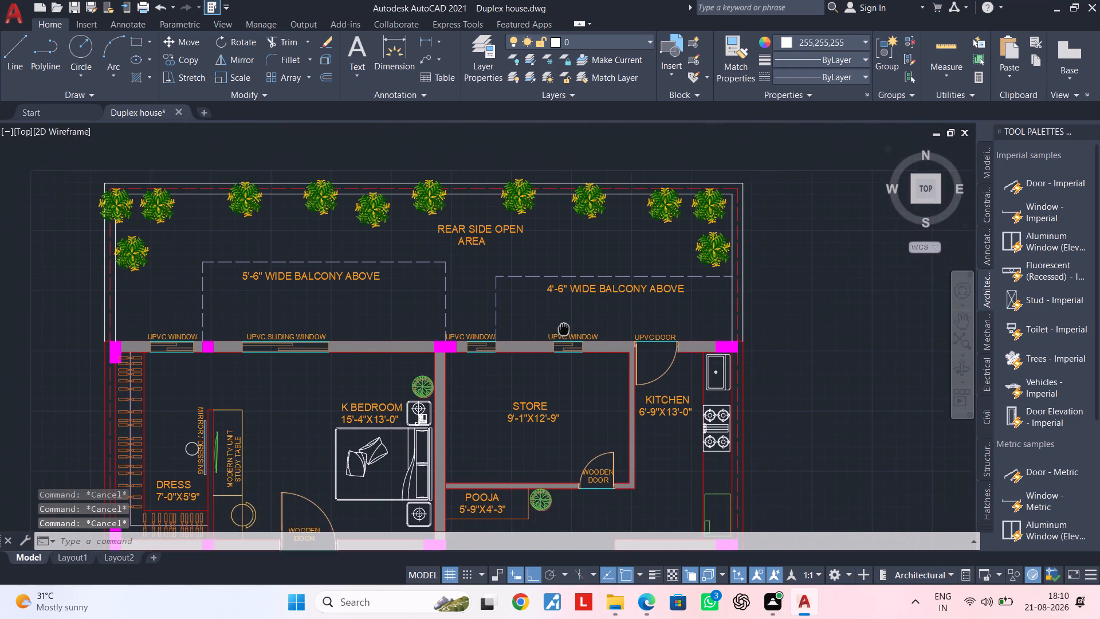
key("Escape")
middle_click_drag(567, 332, 570, 335)
key("Escape")
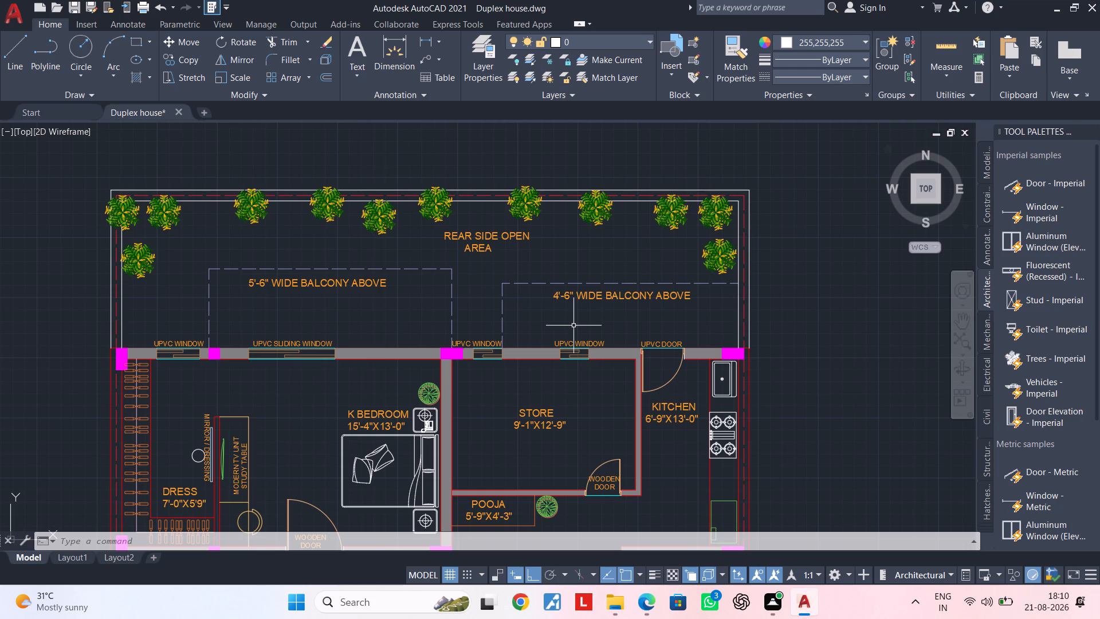
Examine the front boundary of the plan, with its main gate, side gate and green lawn.
scroll(719, 324, "down", 2)
middle_click_drag(691, 356, 626, 137)
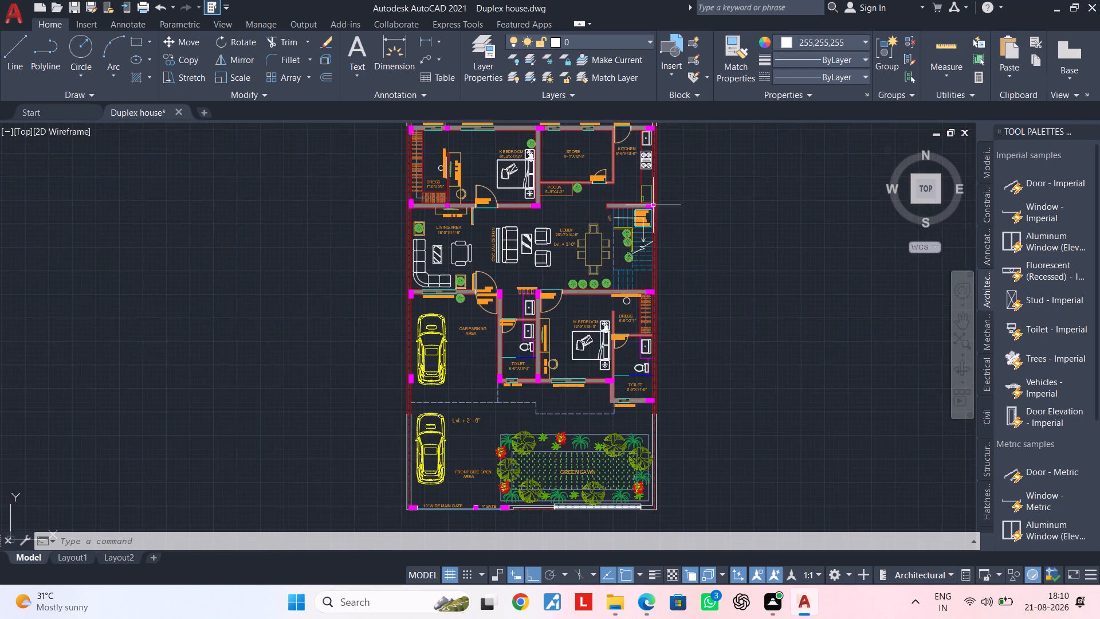
middle_click_drag(670, 307, 640, 209)
middle_click_drag(665, 362, 659, 254)
scroll(421, 399, "up", 1)
middle_click_drag(435, 327, 206, 389)
middle_click_drag(186, 356, 219, 346)
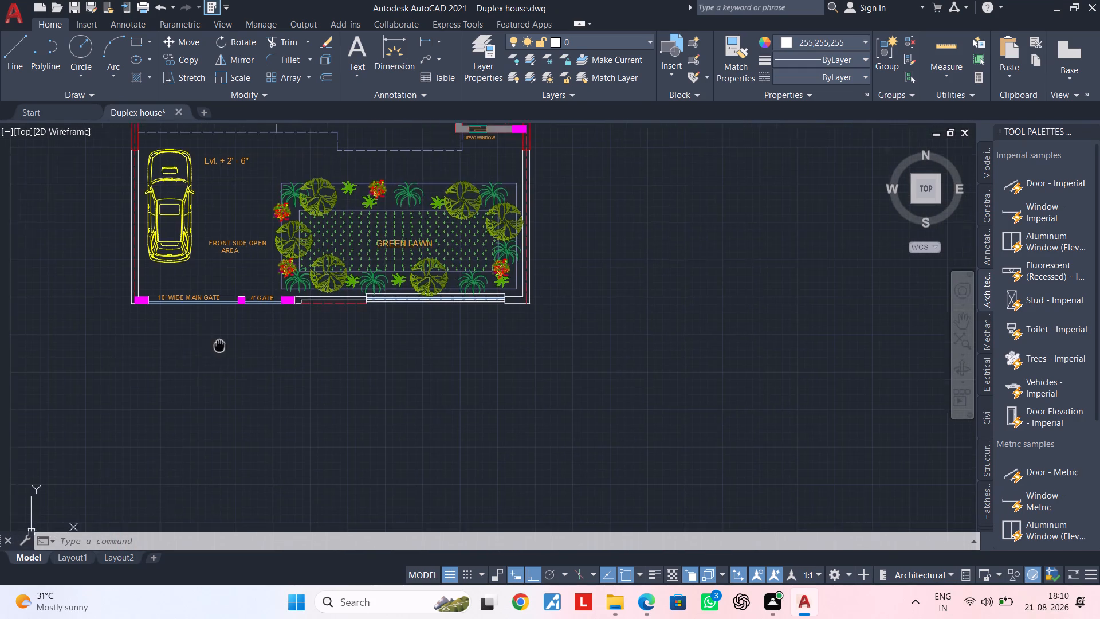
middle_click_drag(219, 346, 364, 331)
scroll(302, 315, "up", 1)
middle_click_drag(334, 315, 247, 333)
scroll(245, 333, "up", 1)
middle_click_drag(255, 330, 230, 347)
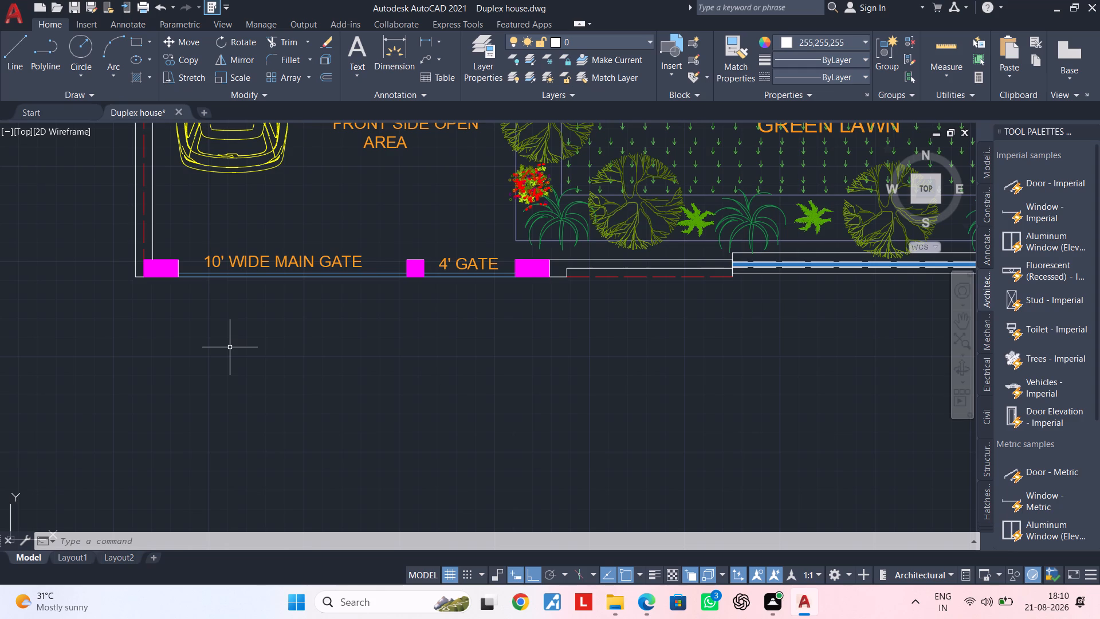
Examine the kitchen, store, pooja and staircase areas along with their labels.
scroll(358, 387, "down", 3)
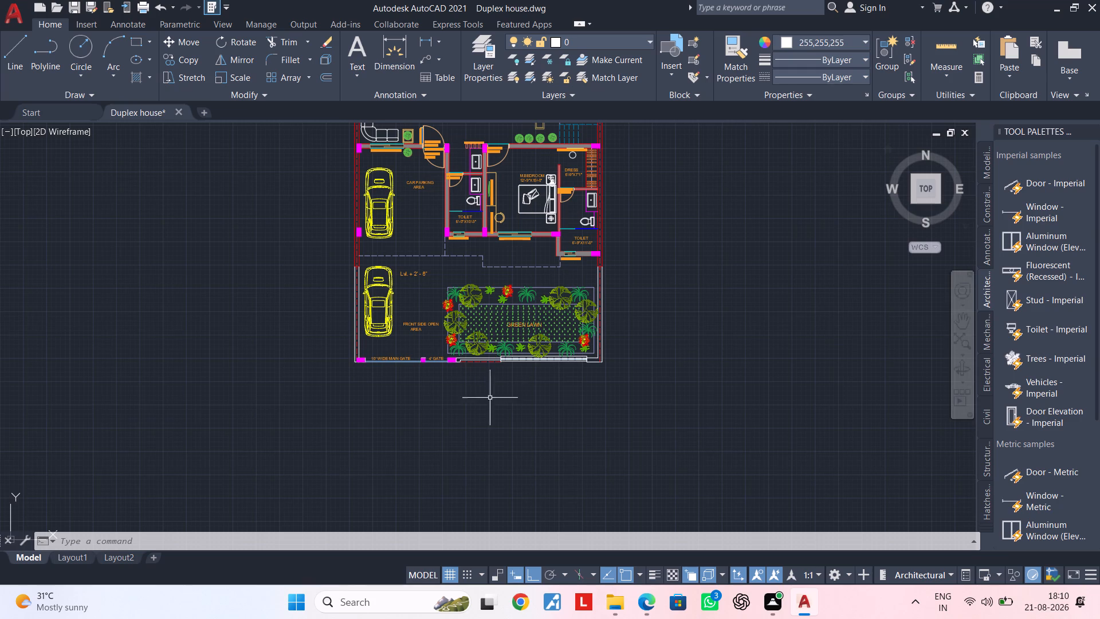
middle_click_drag(472, 508, 467, 540)
middle_click_drag(543, 436, 514, 573)
scroll(547, 184, "up", 2)
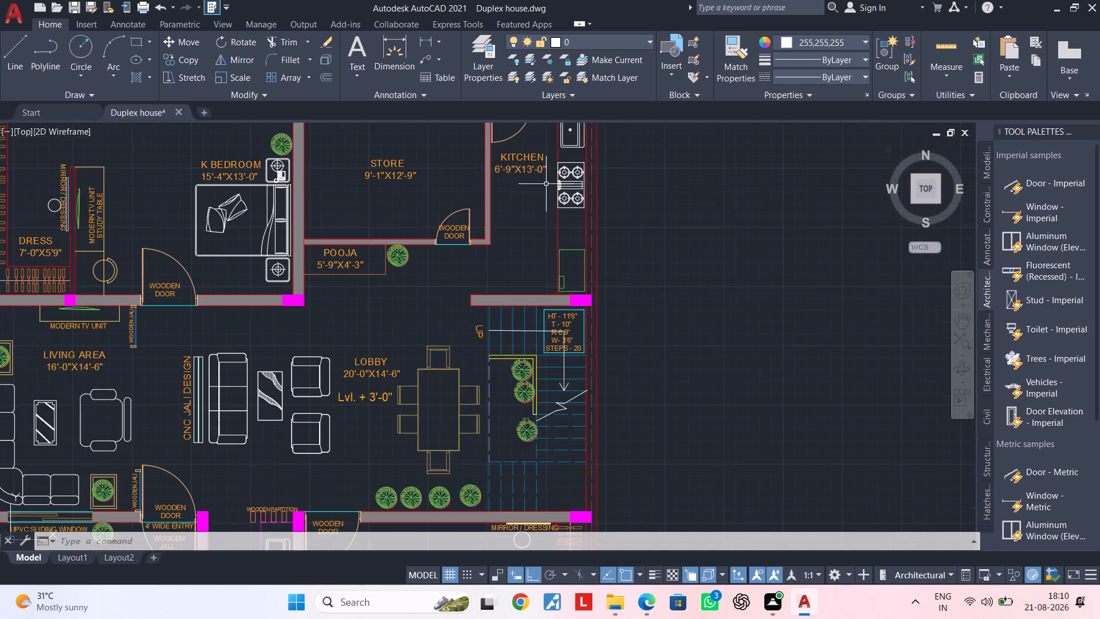
middle_click_drag(540, 195, 526, 270)
scroll(526, 268, "up", 2)
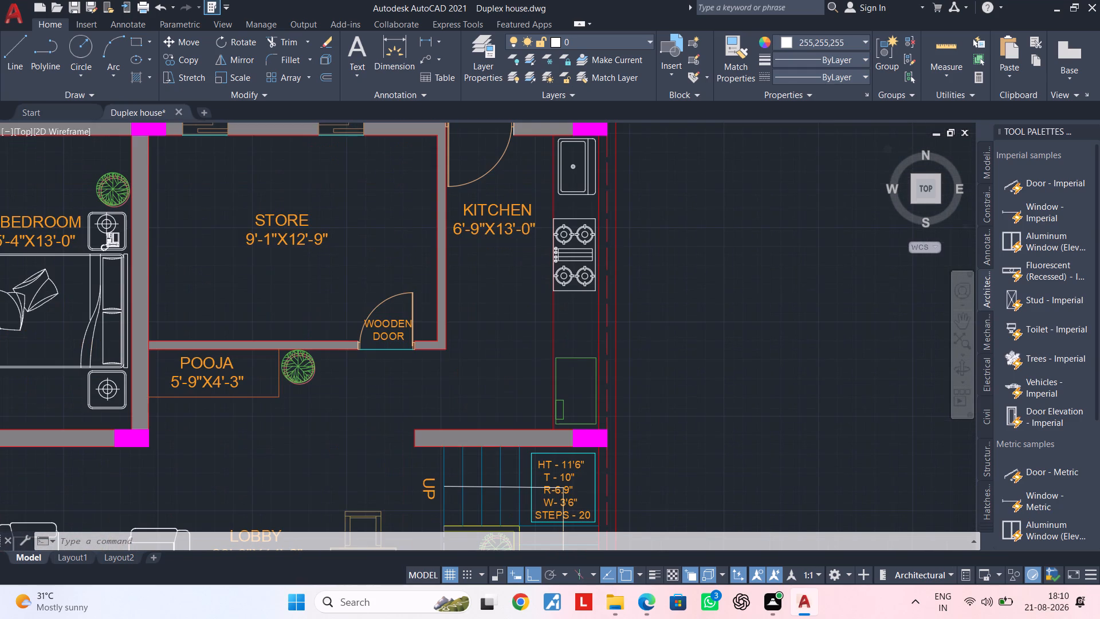
scroll(526, 268, "down", 2)
middle_click_drag(527, 268, 615, 269)
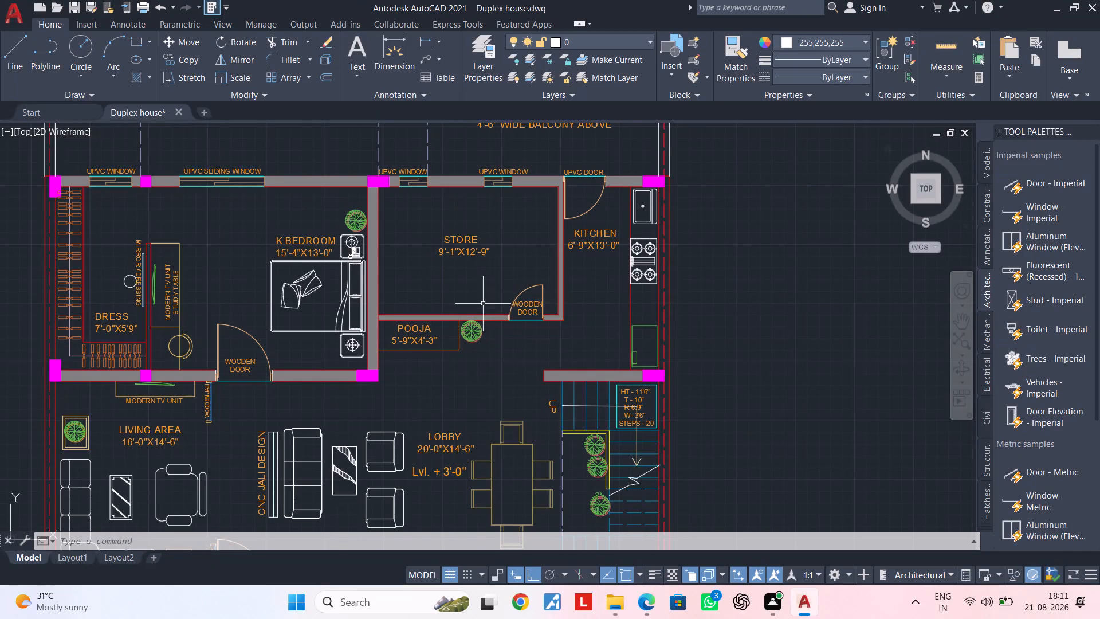
middle_click_drag(438, 355, 500, 309)
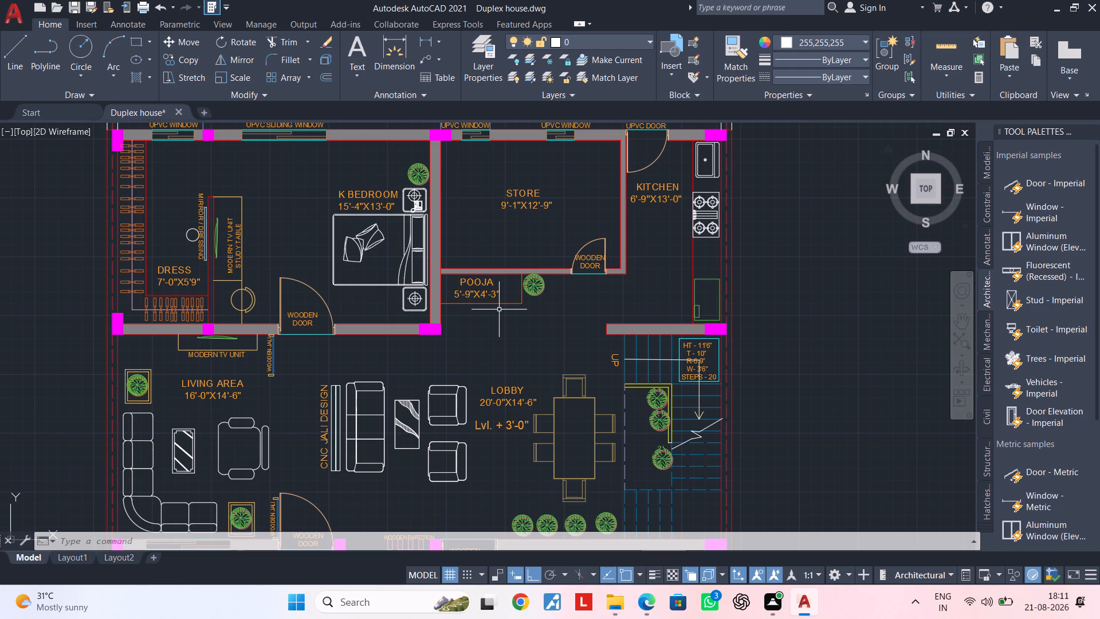
key("Escape")
key("Escape")
key("Escape")
key("Escape")
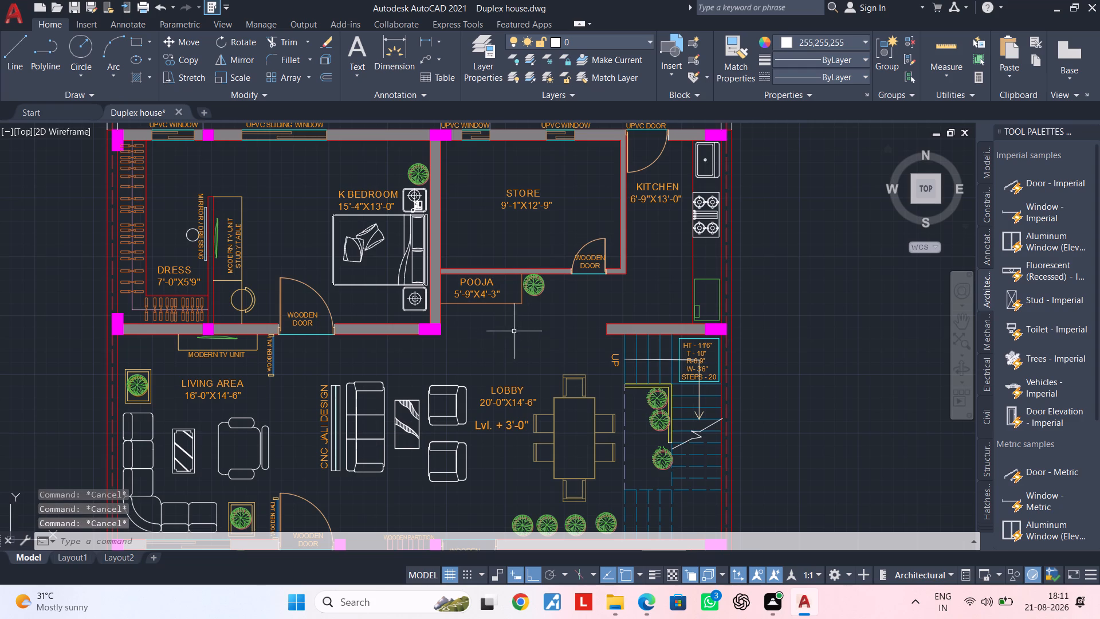
Examine the master bedroom, dress, toilet and car parking areas along with their labels.
scroll(545, 328, "down", 1)
middle_click_drag(545, 328, 425, 300)
scroll(431, 311, "down", 1)
middle_click_drag(433, 311, 493, 237)
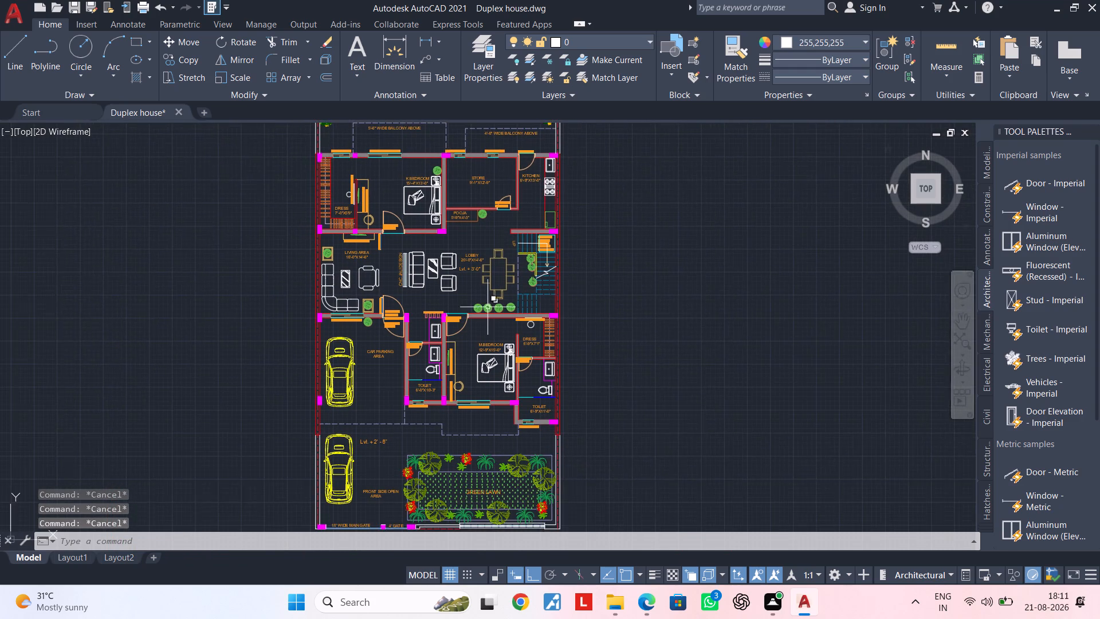
middle_click_drag(485, 309, 495, 222)
scroll(490, 268, "up", 1)
middle_click_drag(431, 291, 392, 324)
scroll(420, 288, "up", 1)
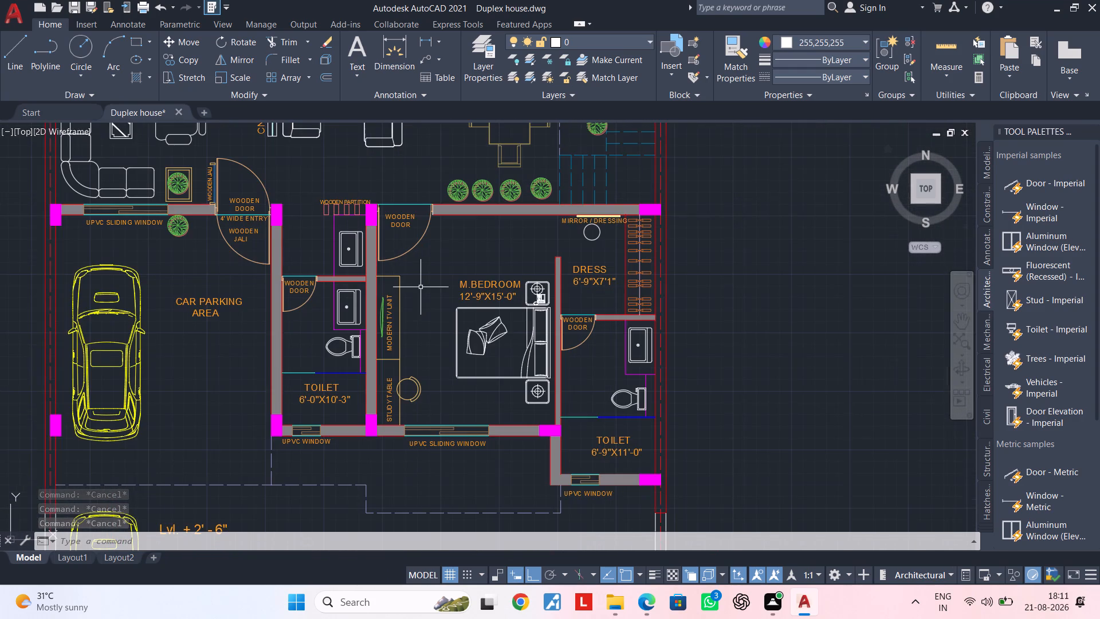
middle_click_drag(421, 287, 391, 298)
middle_click_drag(408, 381, 404, 393)
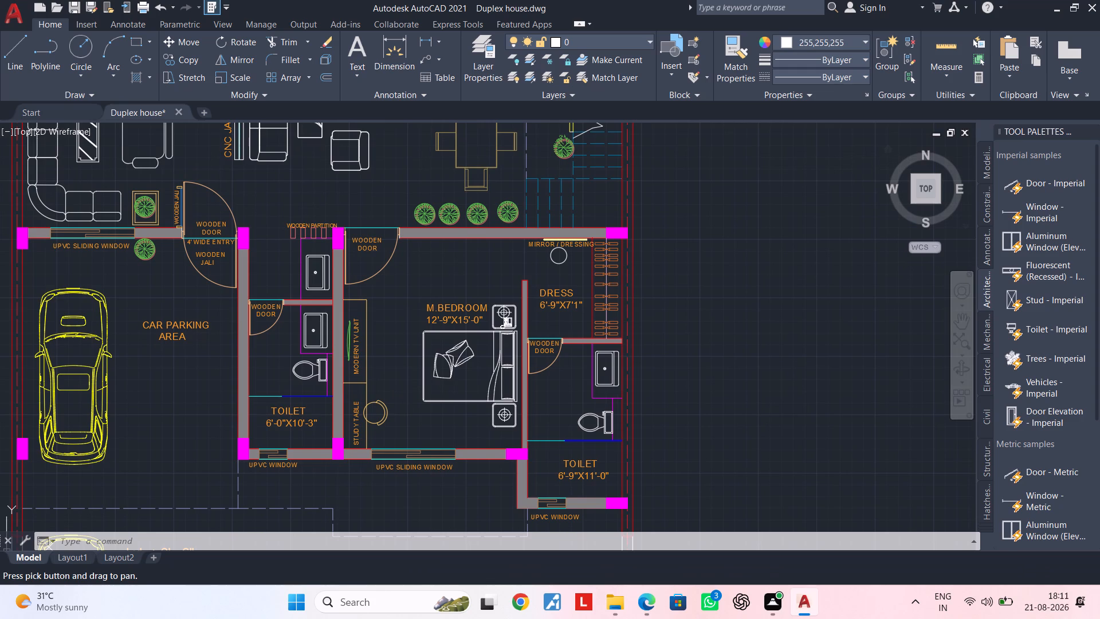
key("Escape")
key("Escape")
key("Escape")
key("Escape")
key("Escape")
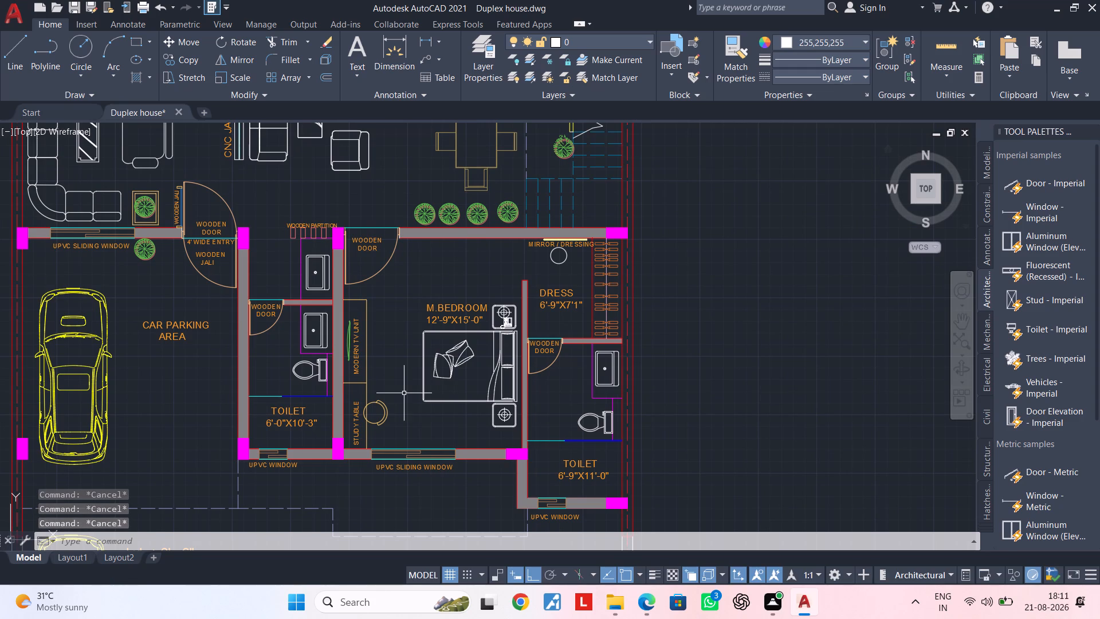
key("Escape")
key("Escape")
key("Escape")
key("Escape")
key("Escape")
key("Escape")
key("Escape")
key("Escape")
Check the upper half of the plan again, covering the store, kitchen, K bedroom, lobby and staircase.
middle_click_drag(431, 364, 430, 581)
middle_click_drag(456, 258, 446, 409)
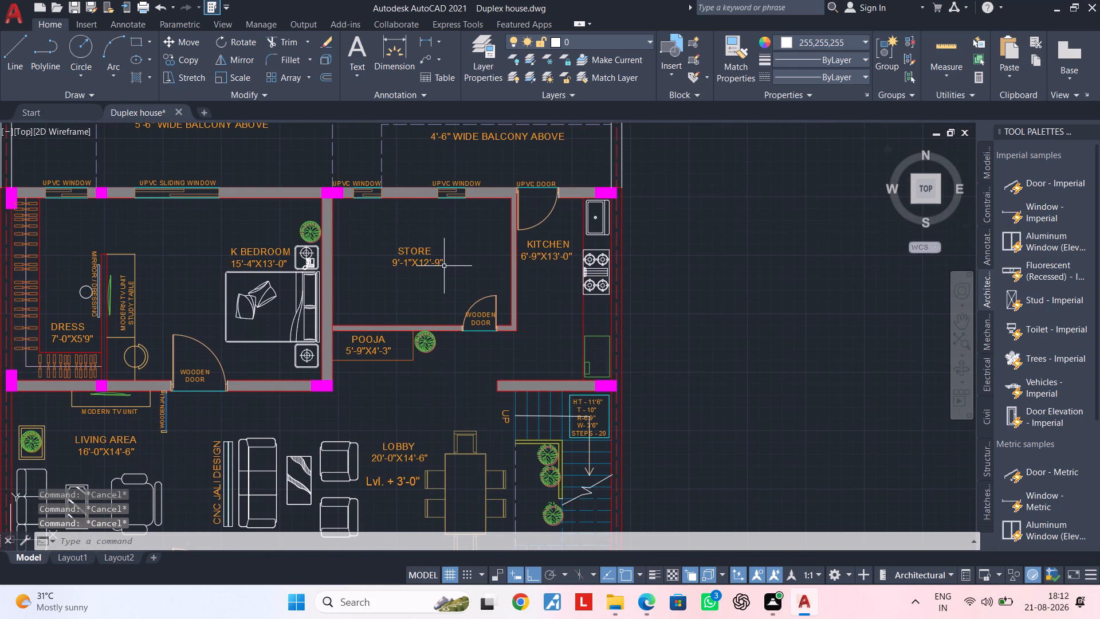
scroll(444, 266, "up", 1)
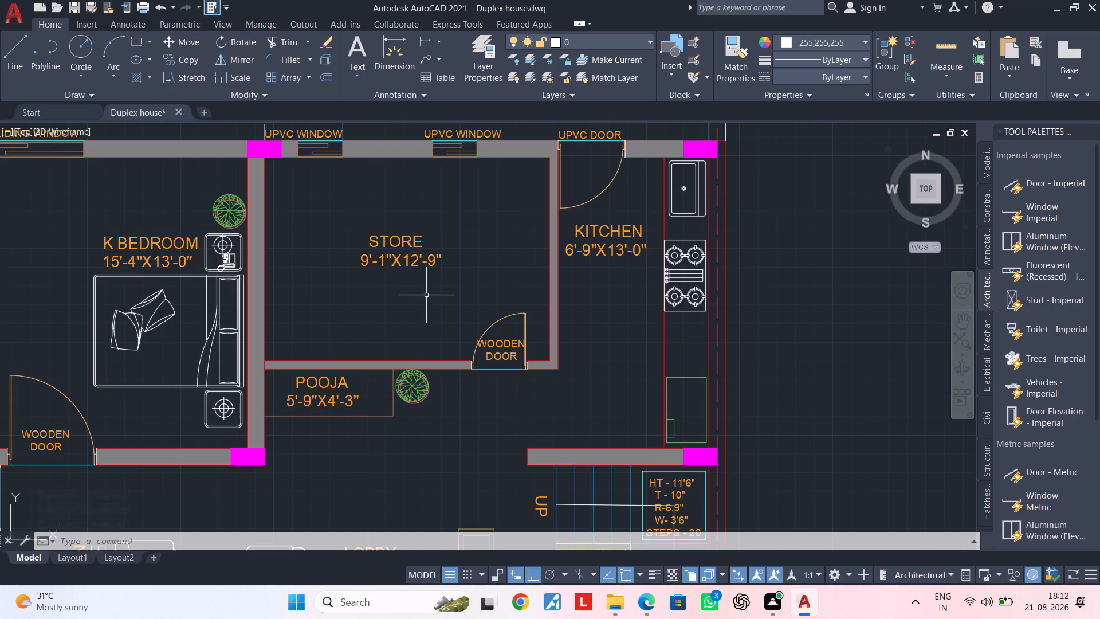
key("Escape")
key("Escape")
scroll(426, 295, "down", 2)
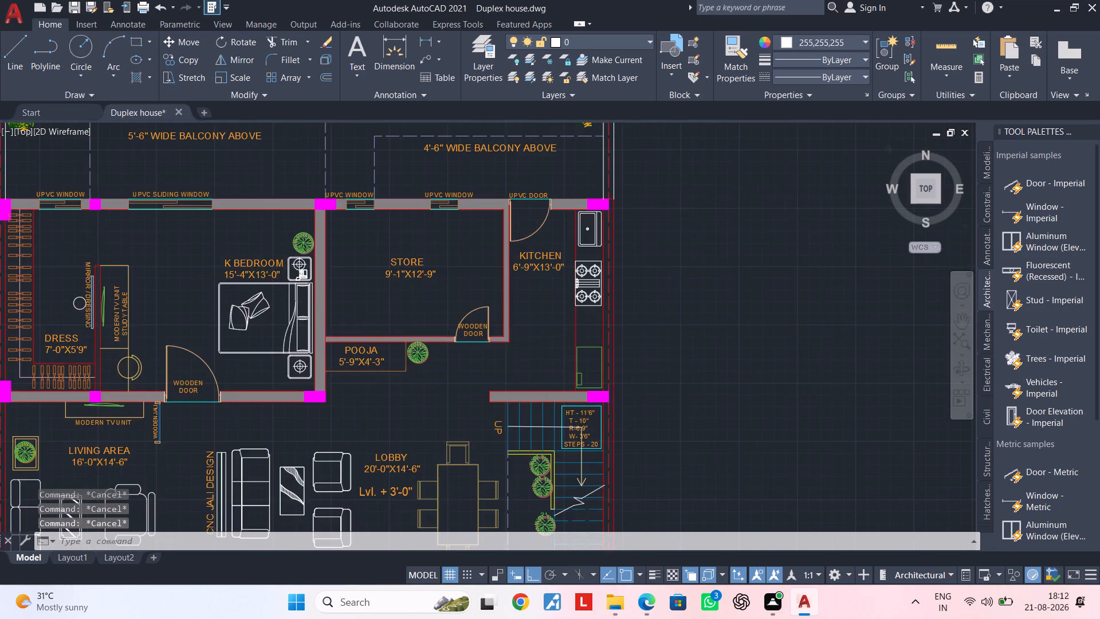
middle_click_drag(426, 295, 441, 275)
key("Escape")
key("Escape")
key("Escape")
key("Escape")
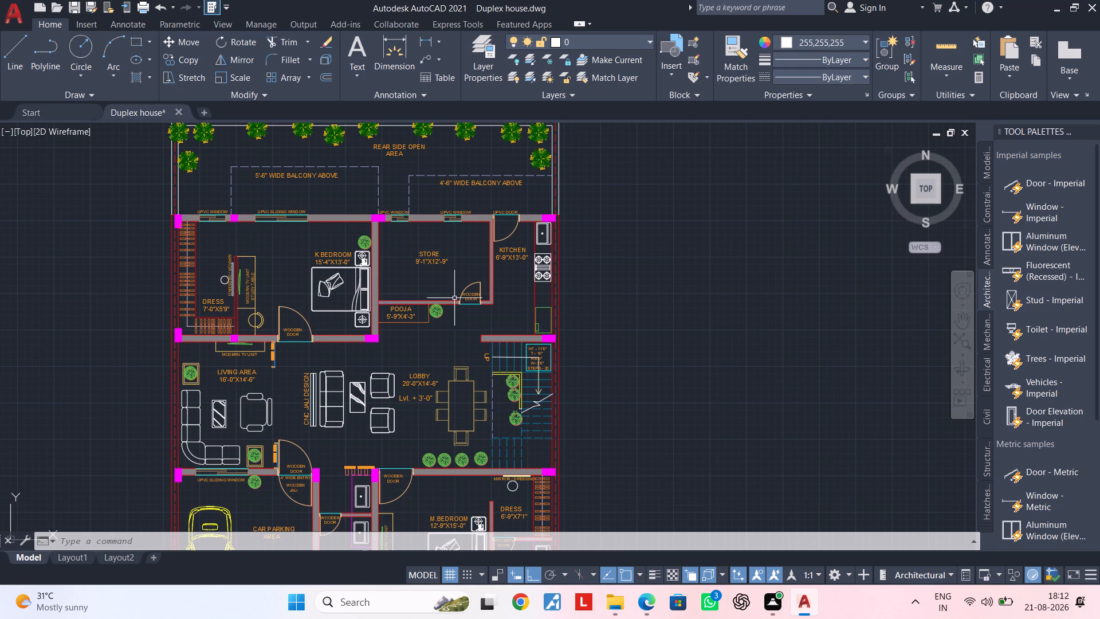
middle_click_drag(685, 307, 638, 316)
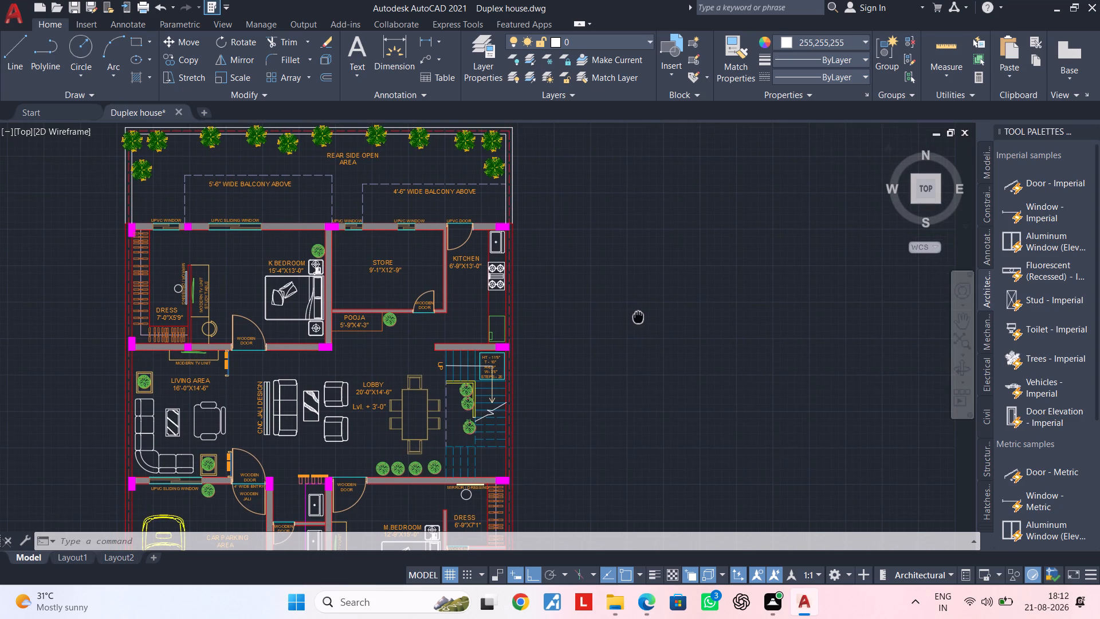
middle_click_drag(638, 316, 638, 315)
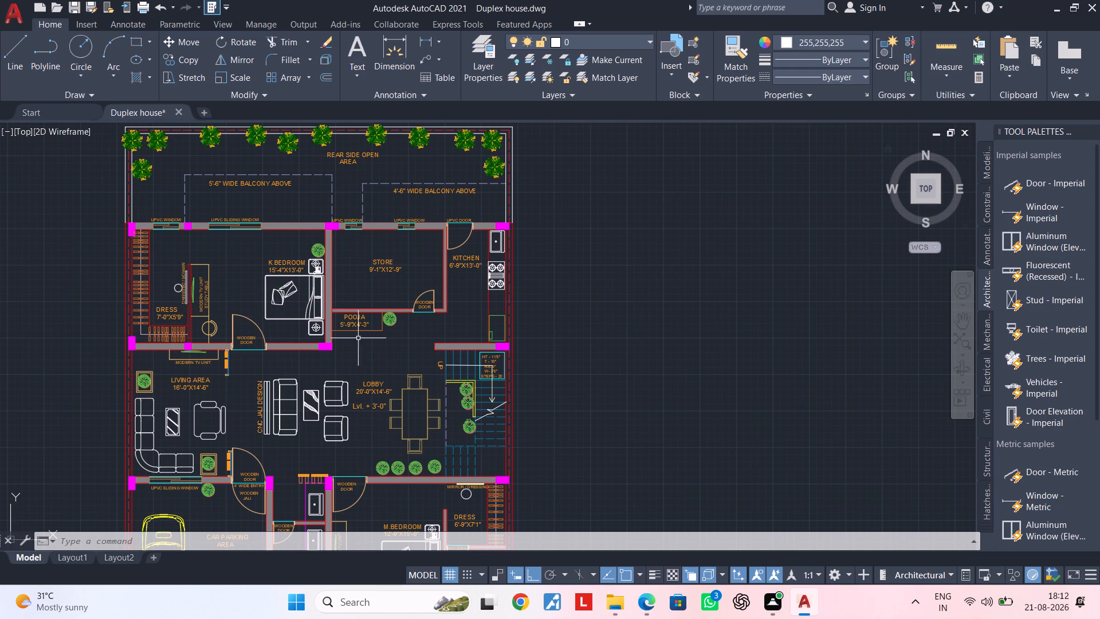
middle_click_drag(297, 335, 343, 255)
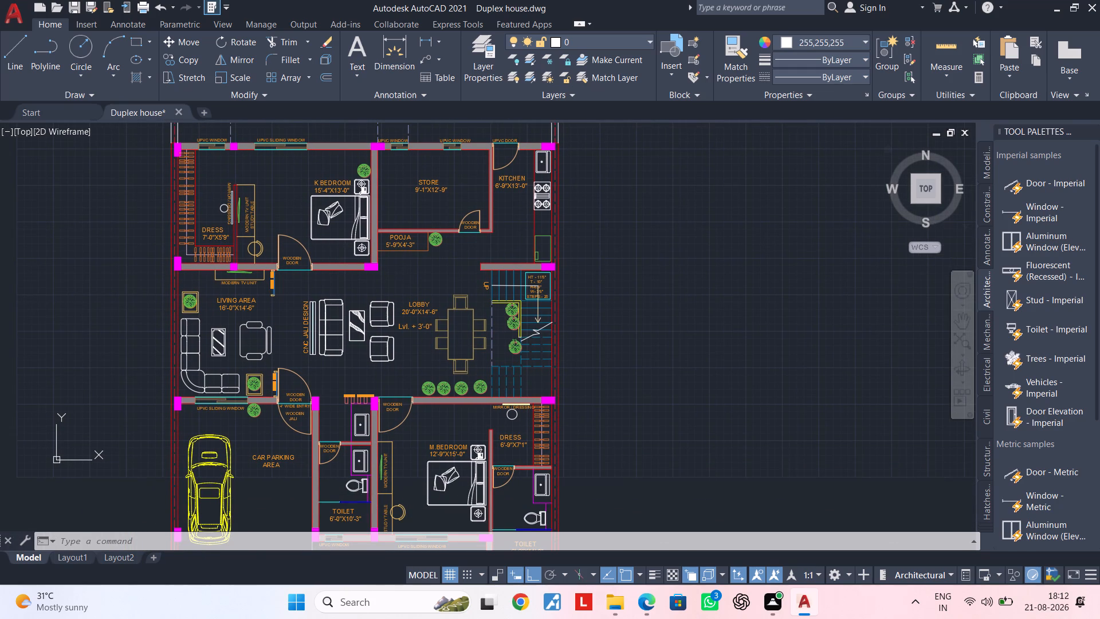